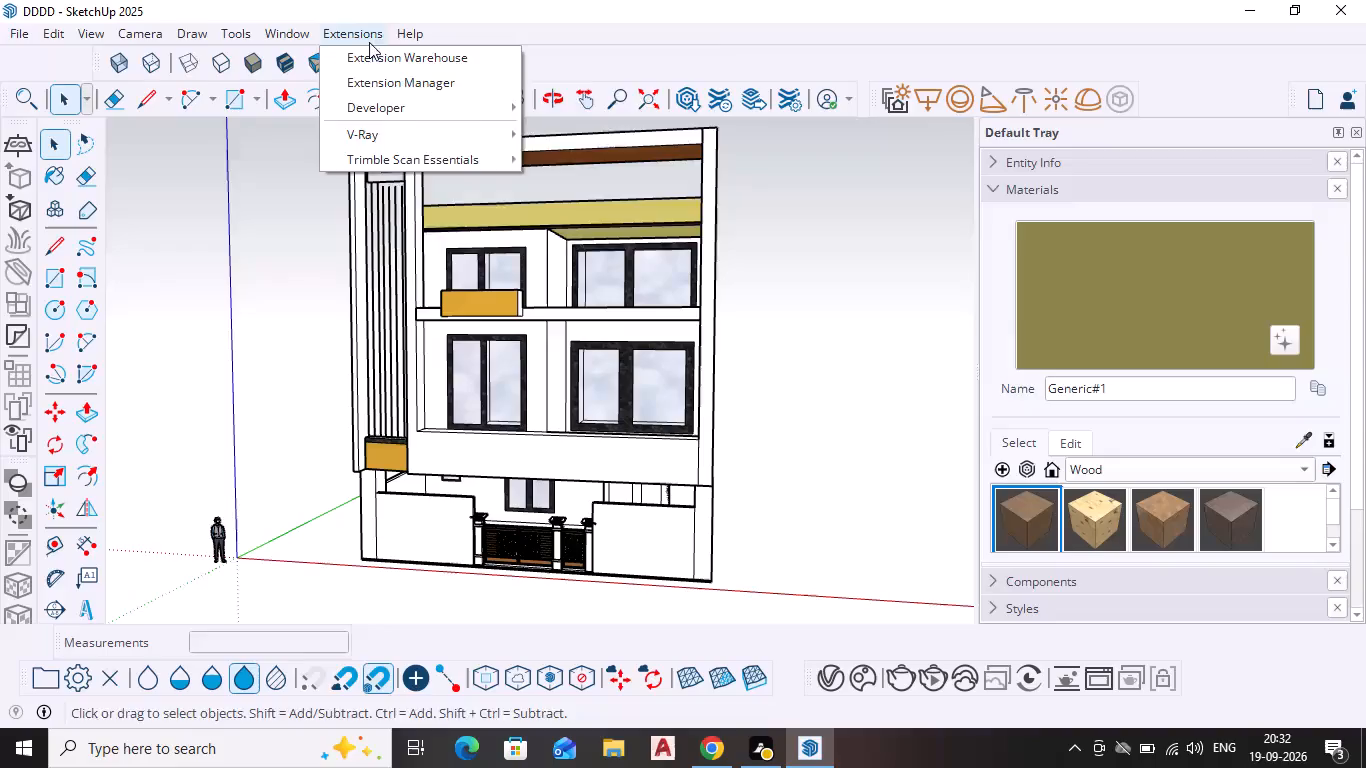
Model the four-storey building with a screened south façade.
Create a new model from the Simple template in inches.
left_click(447, 58)
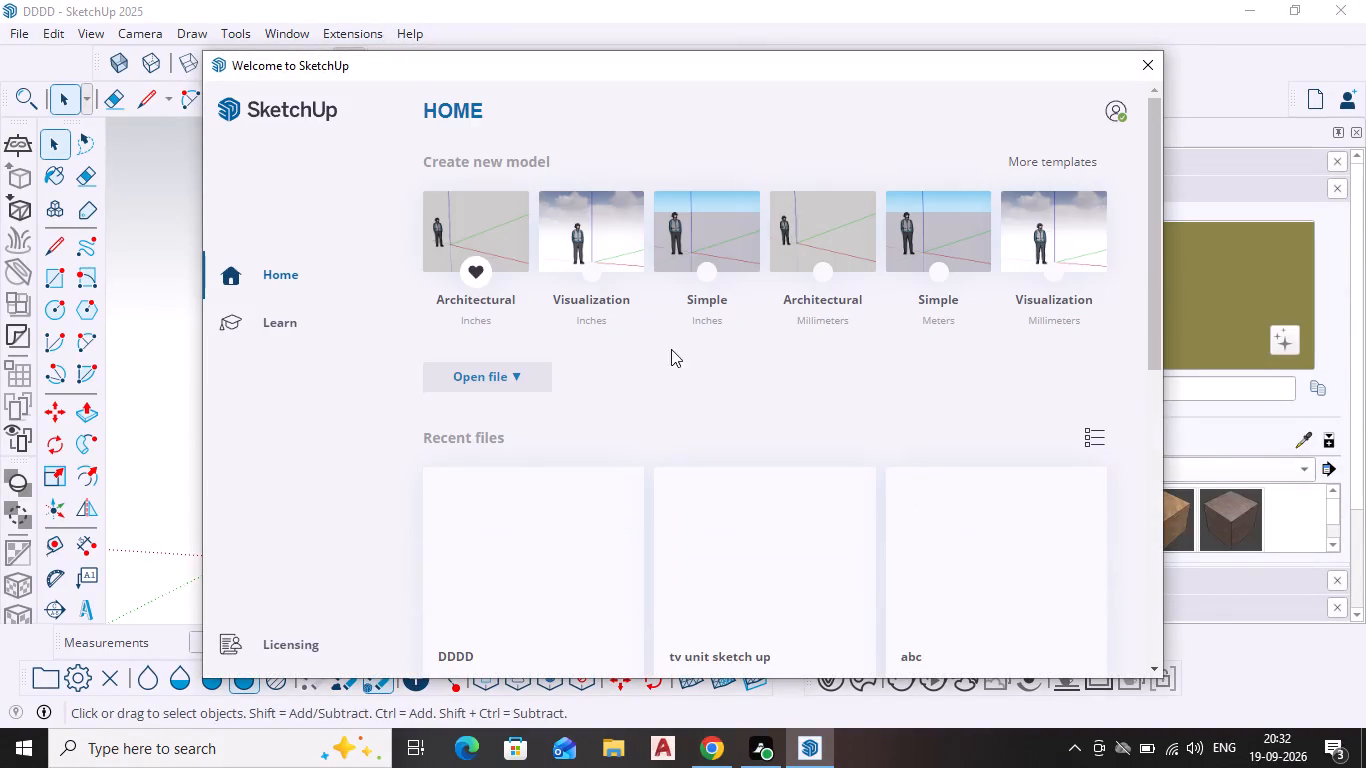
left_click(711, 273)
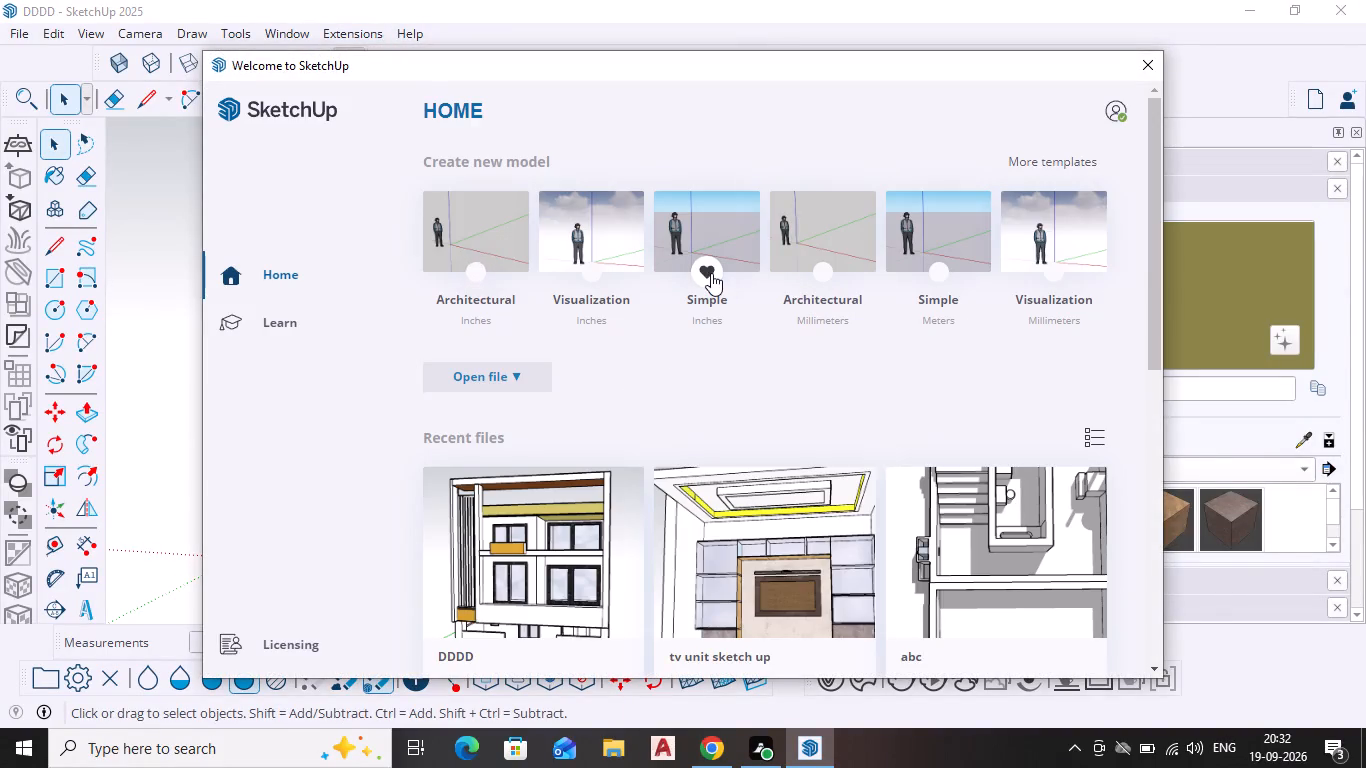
double_click(697, 216)
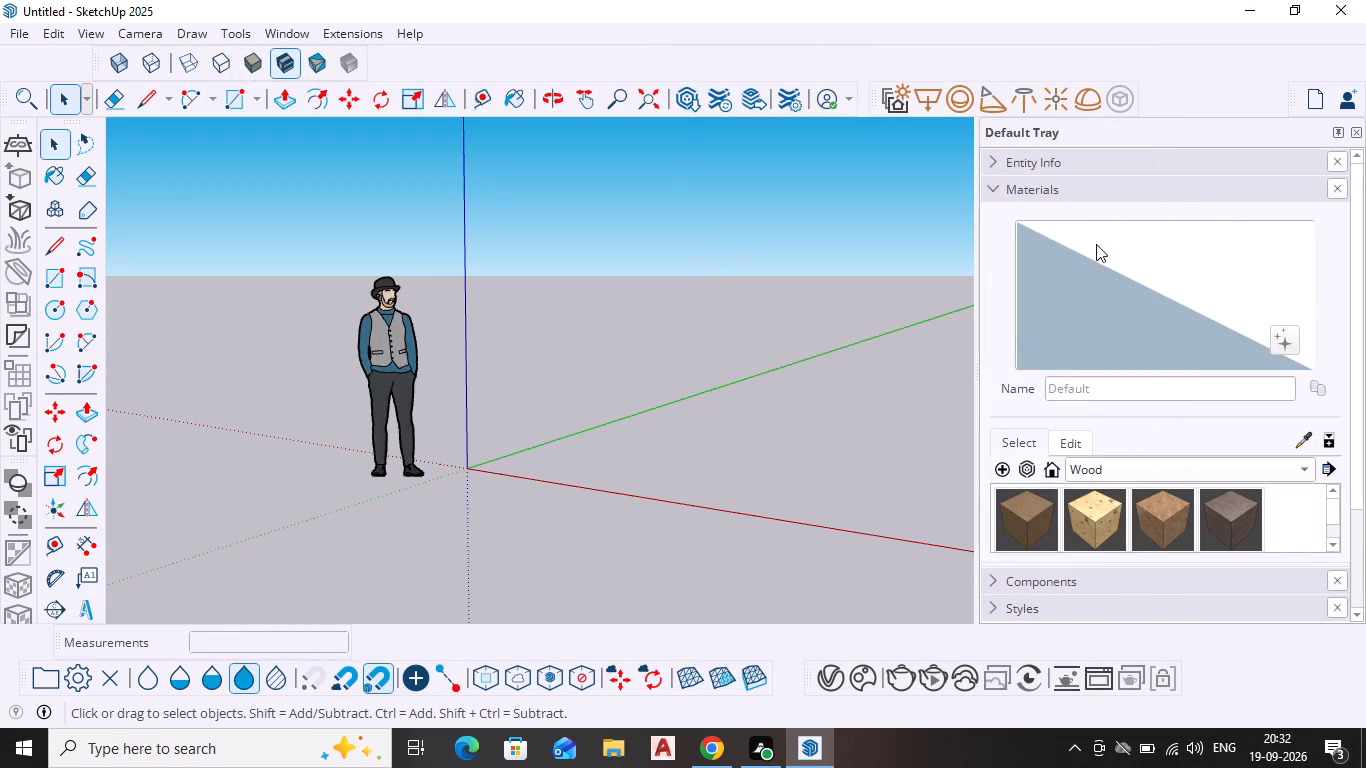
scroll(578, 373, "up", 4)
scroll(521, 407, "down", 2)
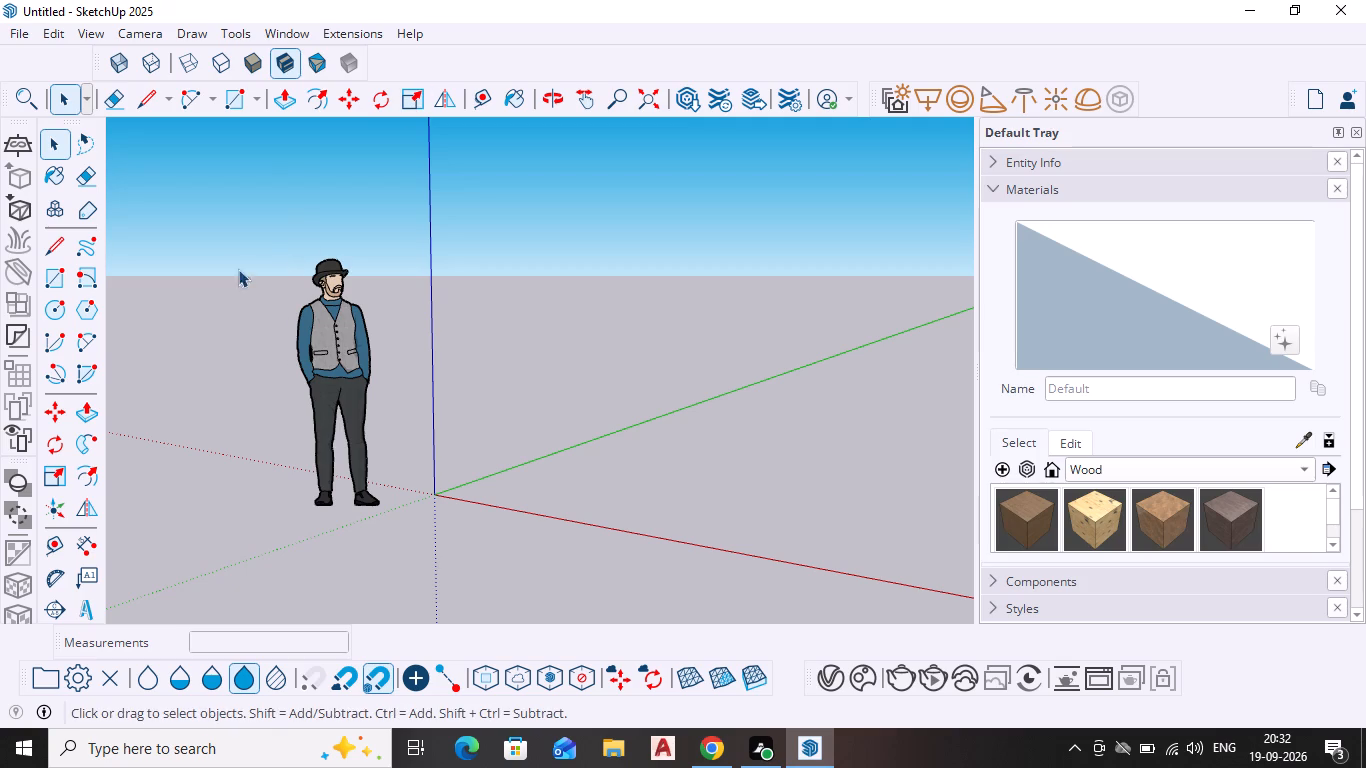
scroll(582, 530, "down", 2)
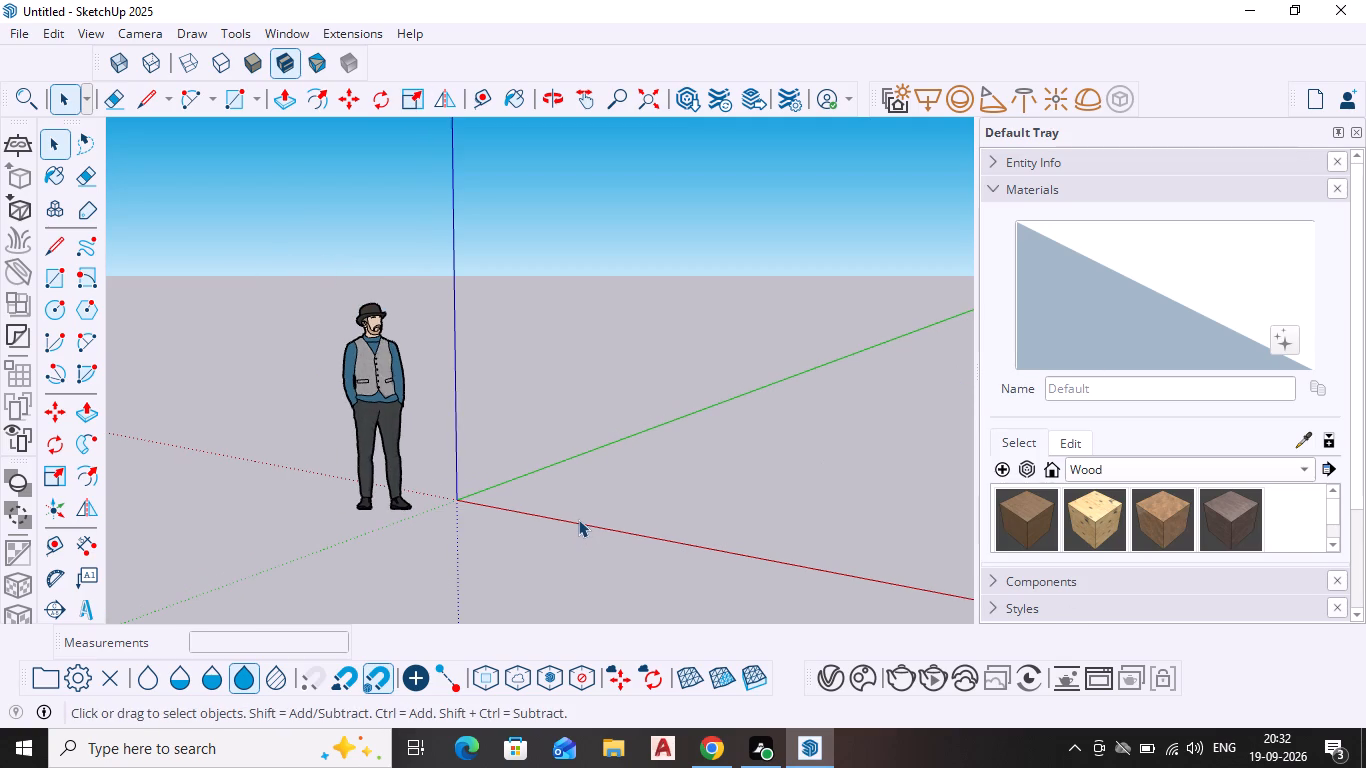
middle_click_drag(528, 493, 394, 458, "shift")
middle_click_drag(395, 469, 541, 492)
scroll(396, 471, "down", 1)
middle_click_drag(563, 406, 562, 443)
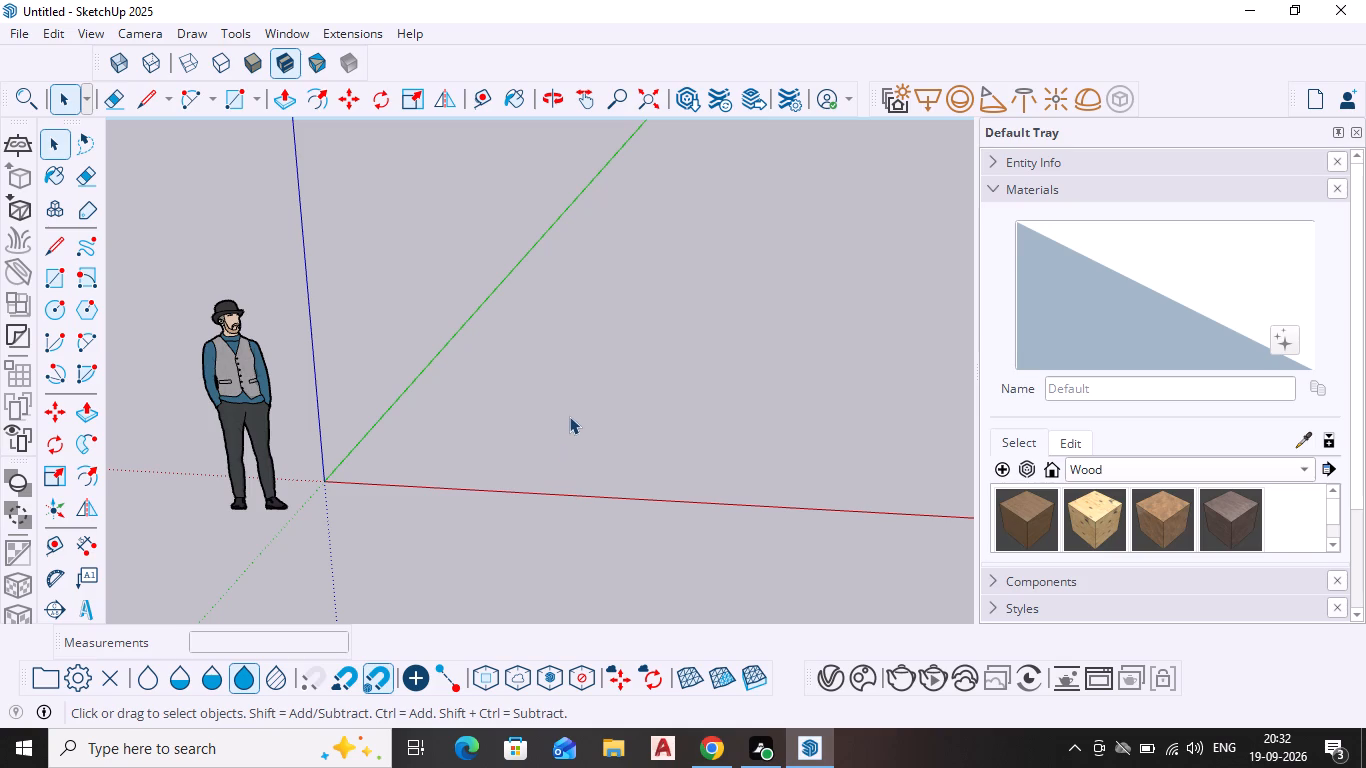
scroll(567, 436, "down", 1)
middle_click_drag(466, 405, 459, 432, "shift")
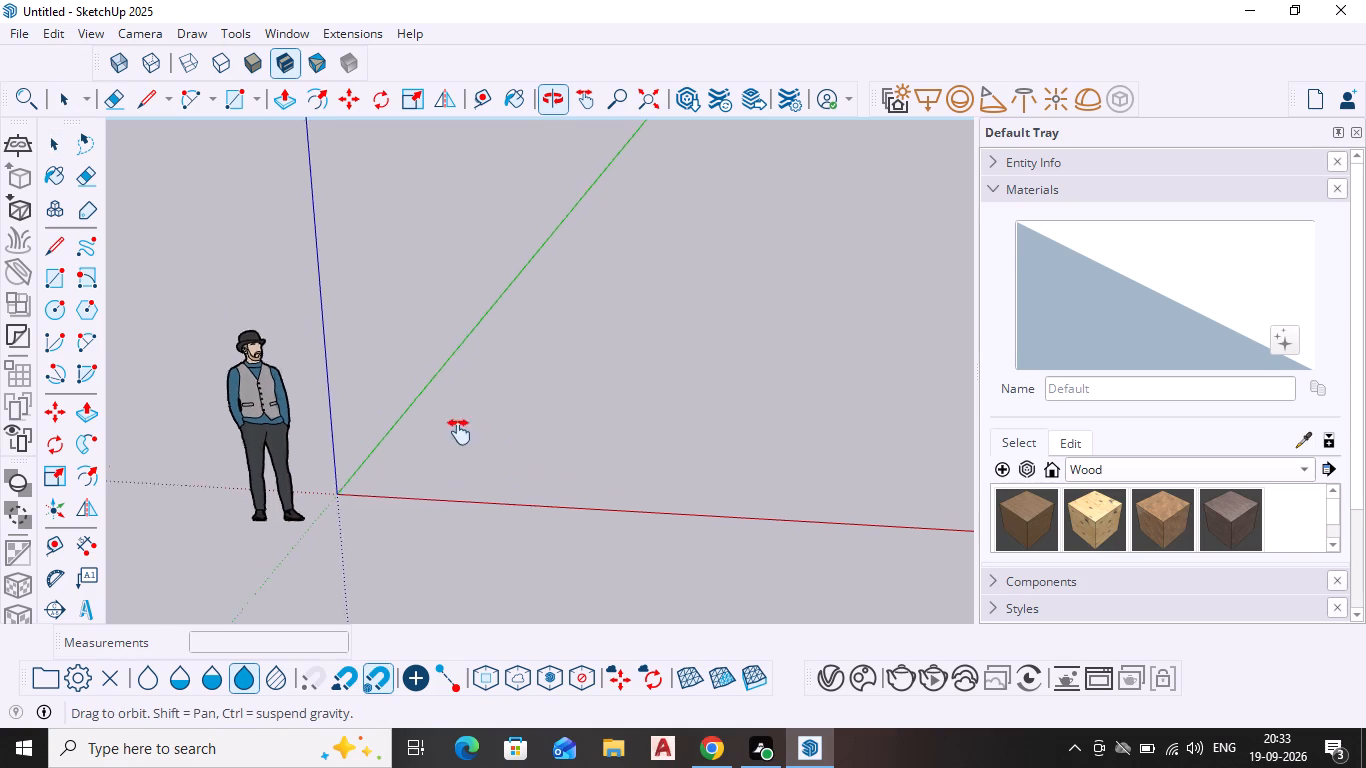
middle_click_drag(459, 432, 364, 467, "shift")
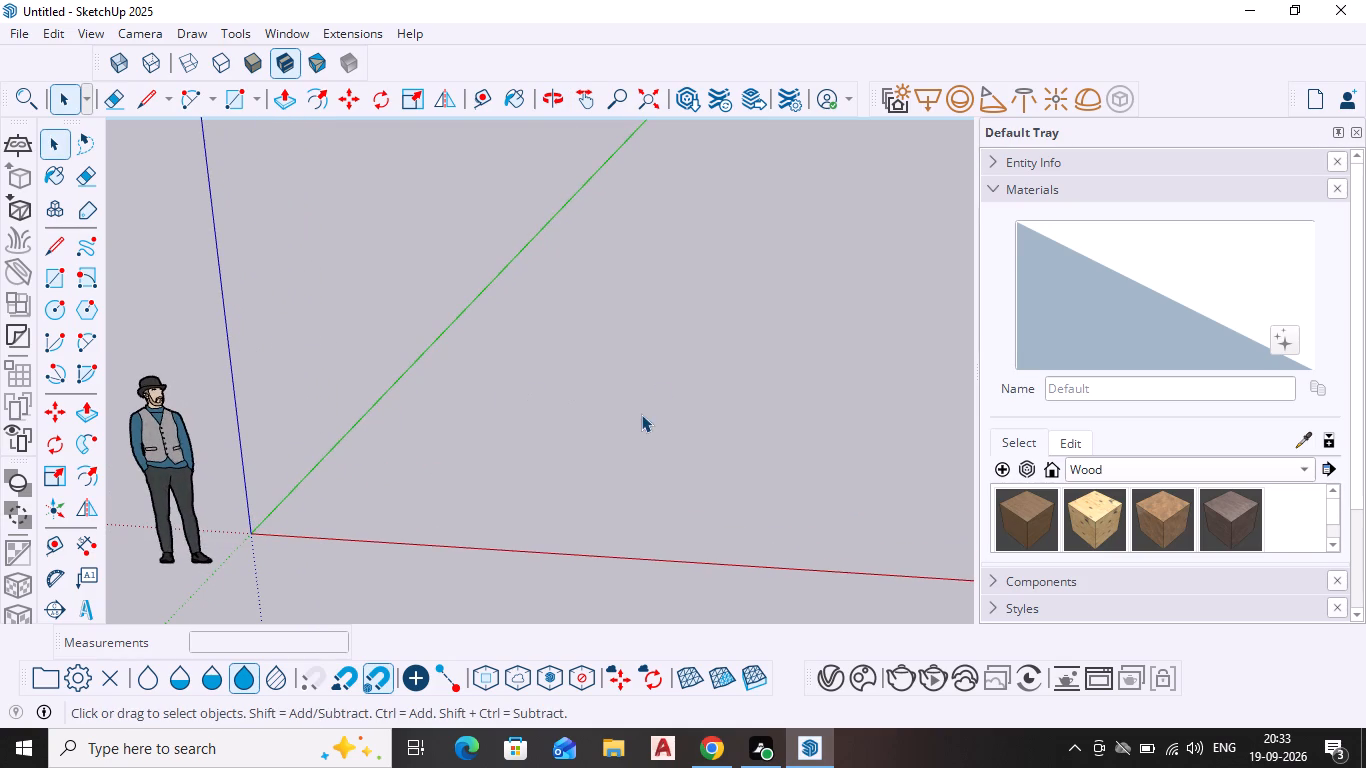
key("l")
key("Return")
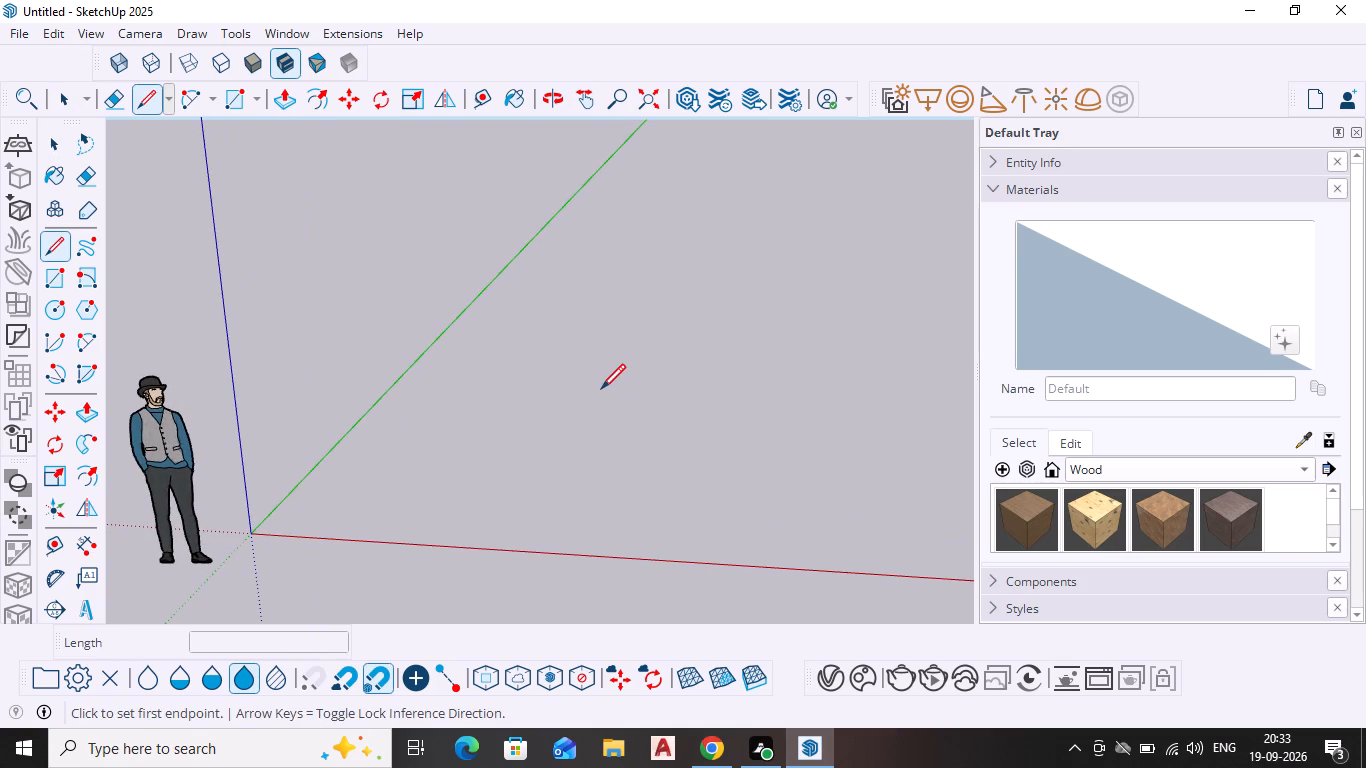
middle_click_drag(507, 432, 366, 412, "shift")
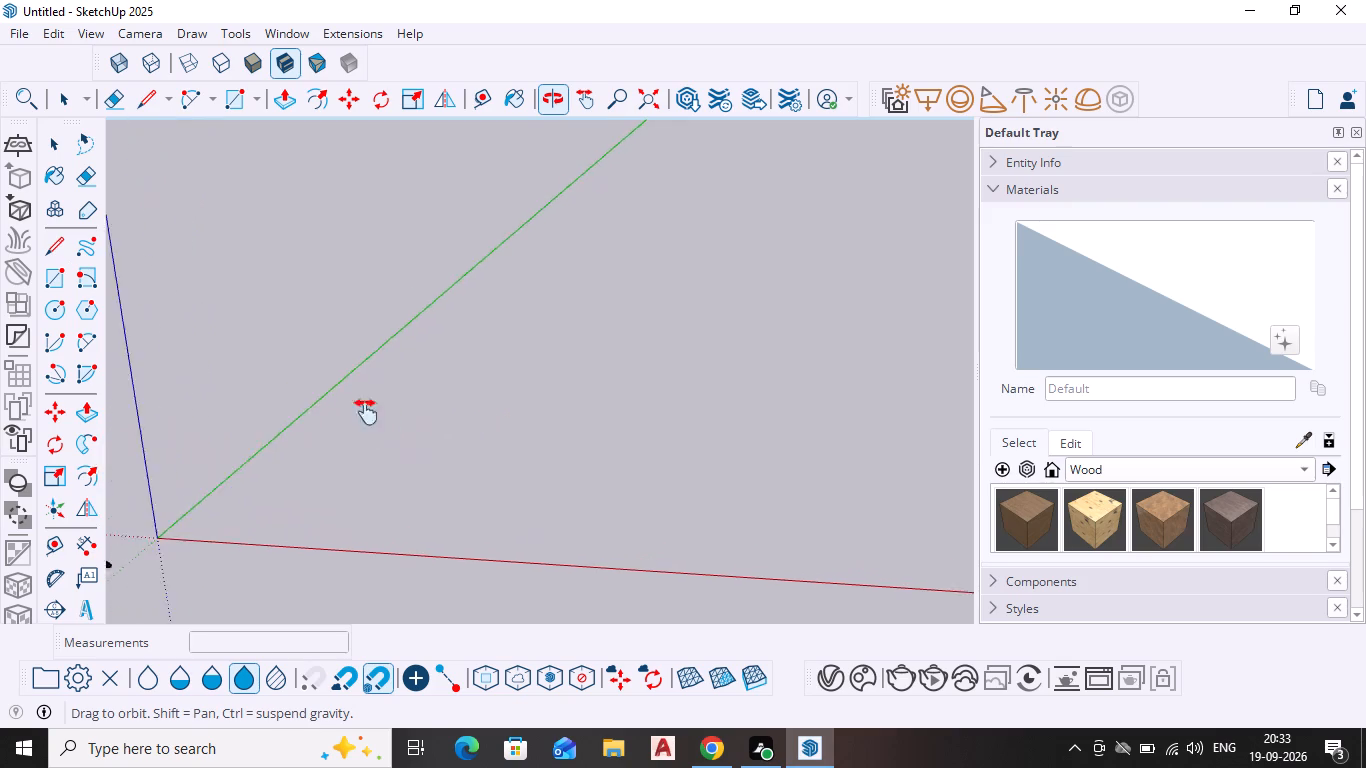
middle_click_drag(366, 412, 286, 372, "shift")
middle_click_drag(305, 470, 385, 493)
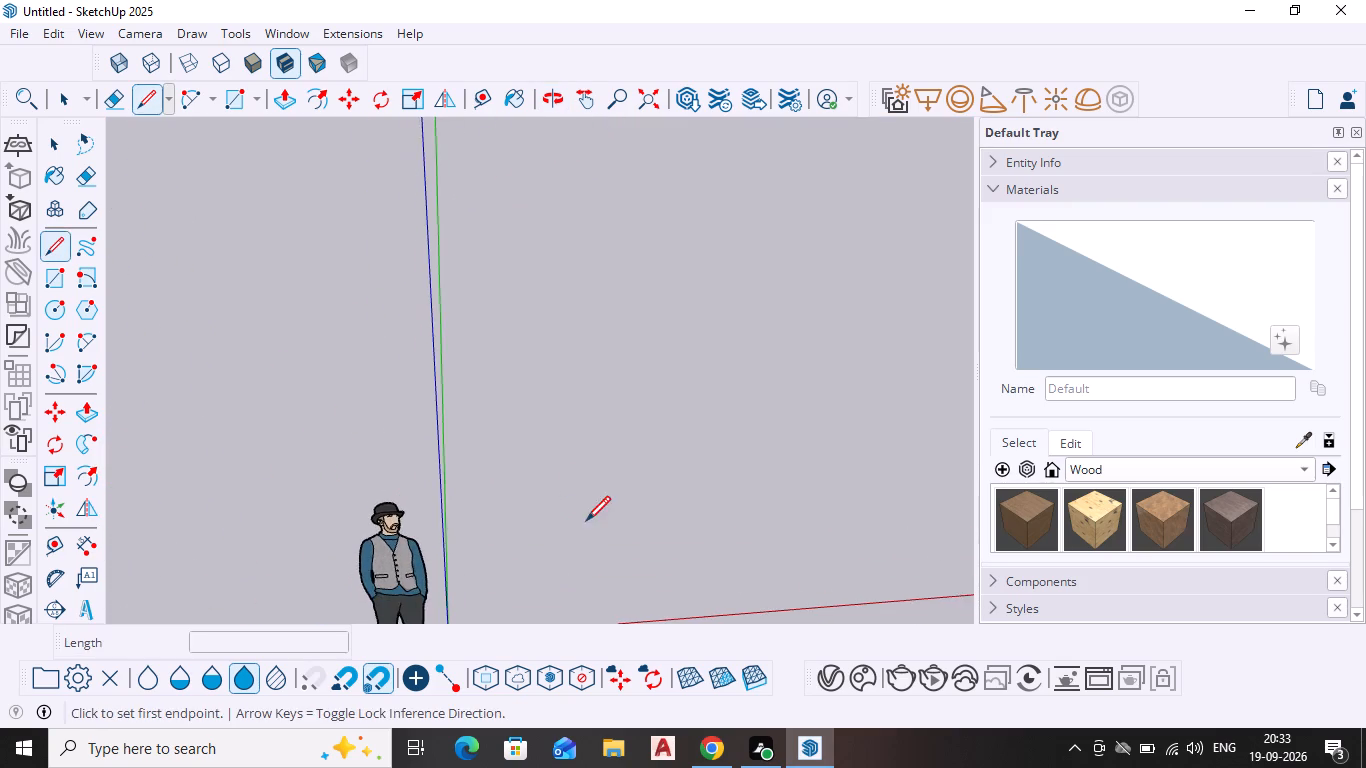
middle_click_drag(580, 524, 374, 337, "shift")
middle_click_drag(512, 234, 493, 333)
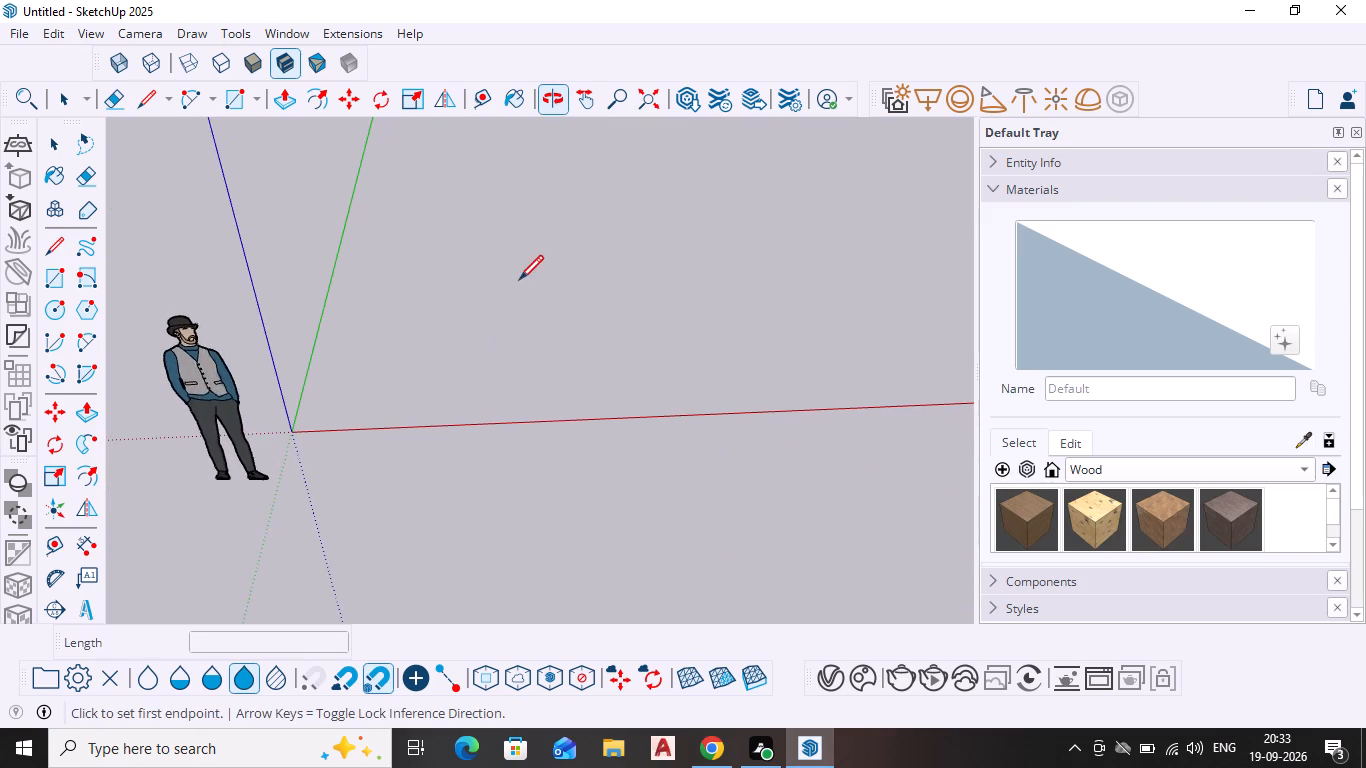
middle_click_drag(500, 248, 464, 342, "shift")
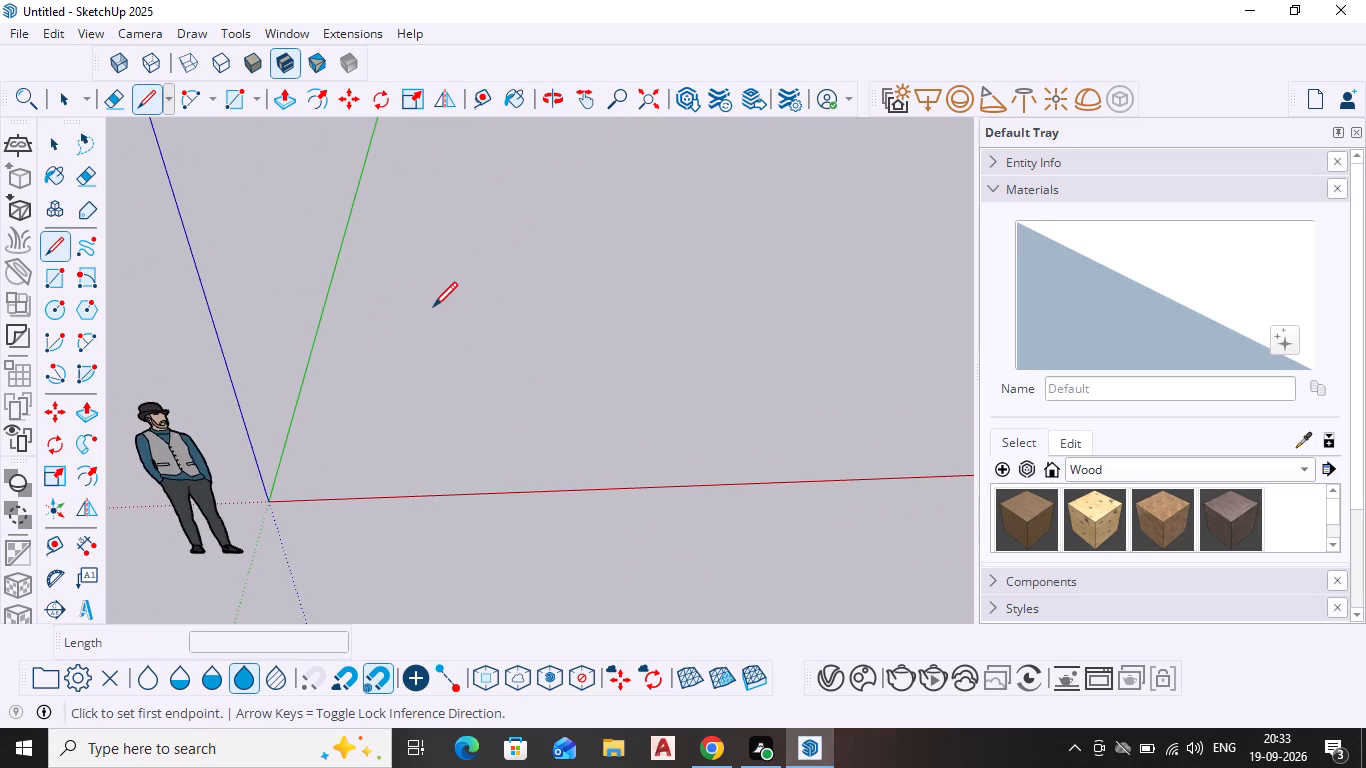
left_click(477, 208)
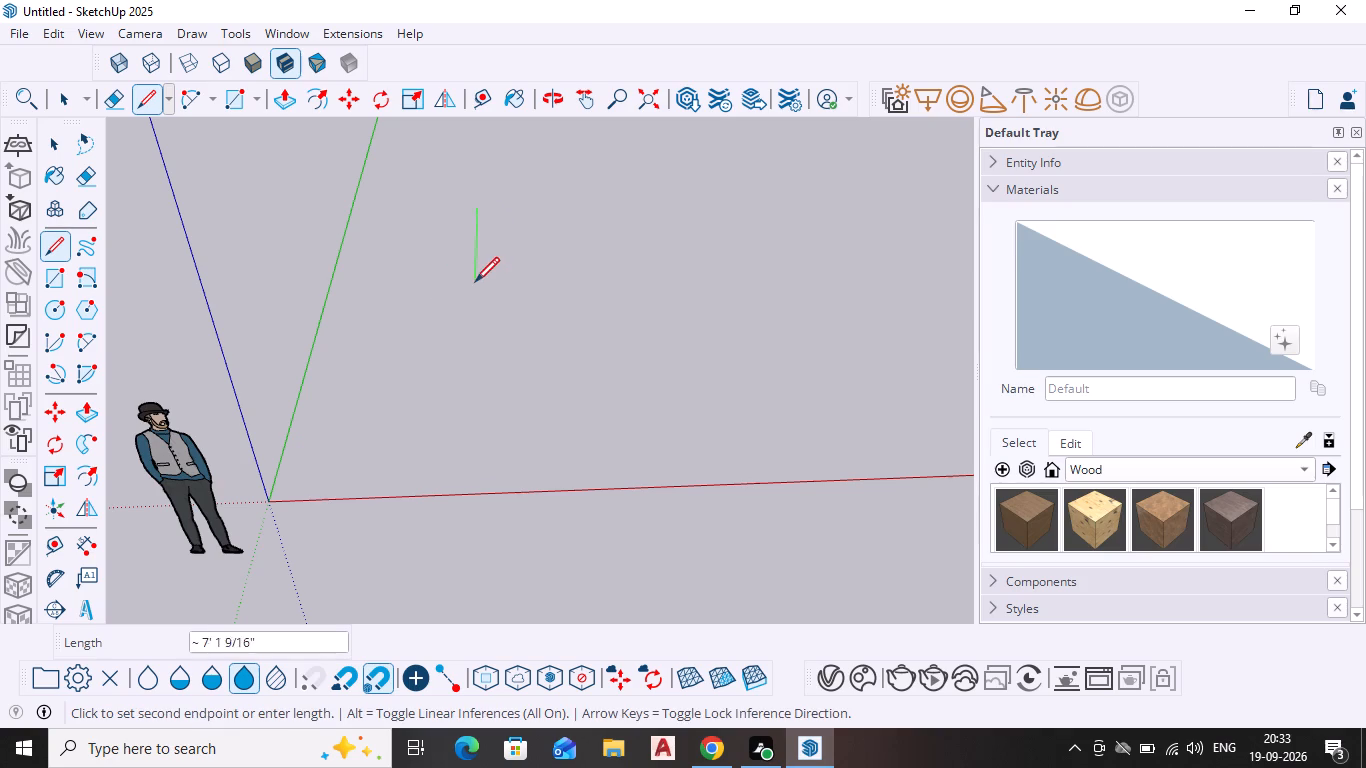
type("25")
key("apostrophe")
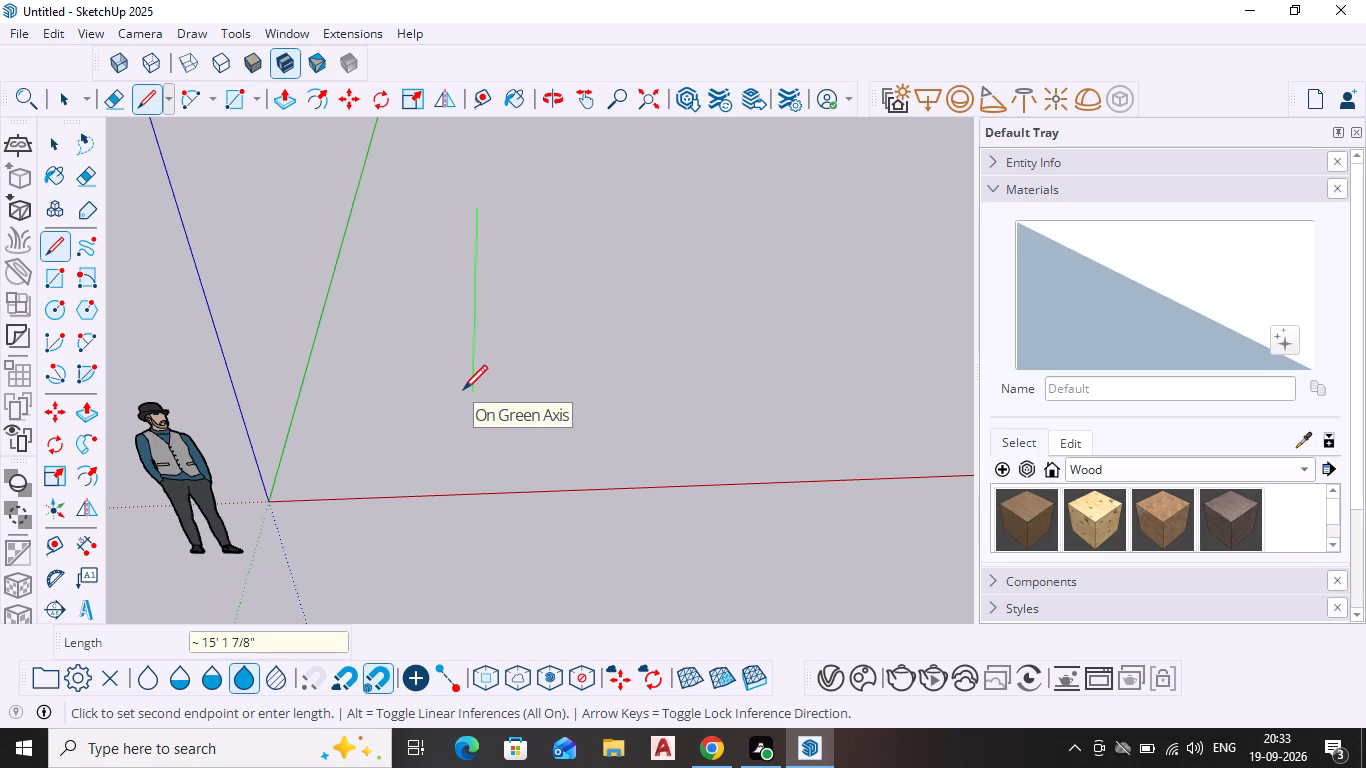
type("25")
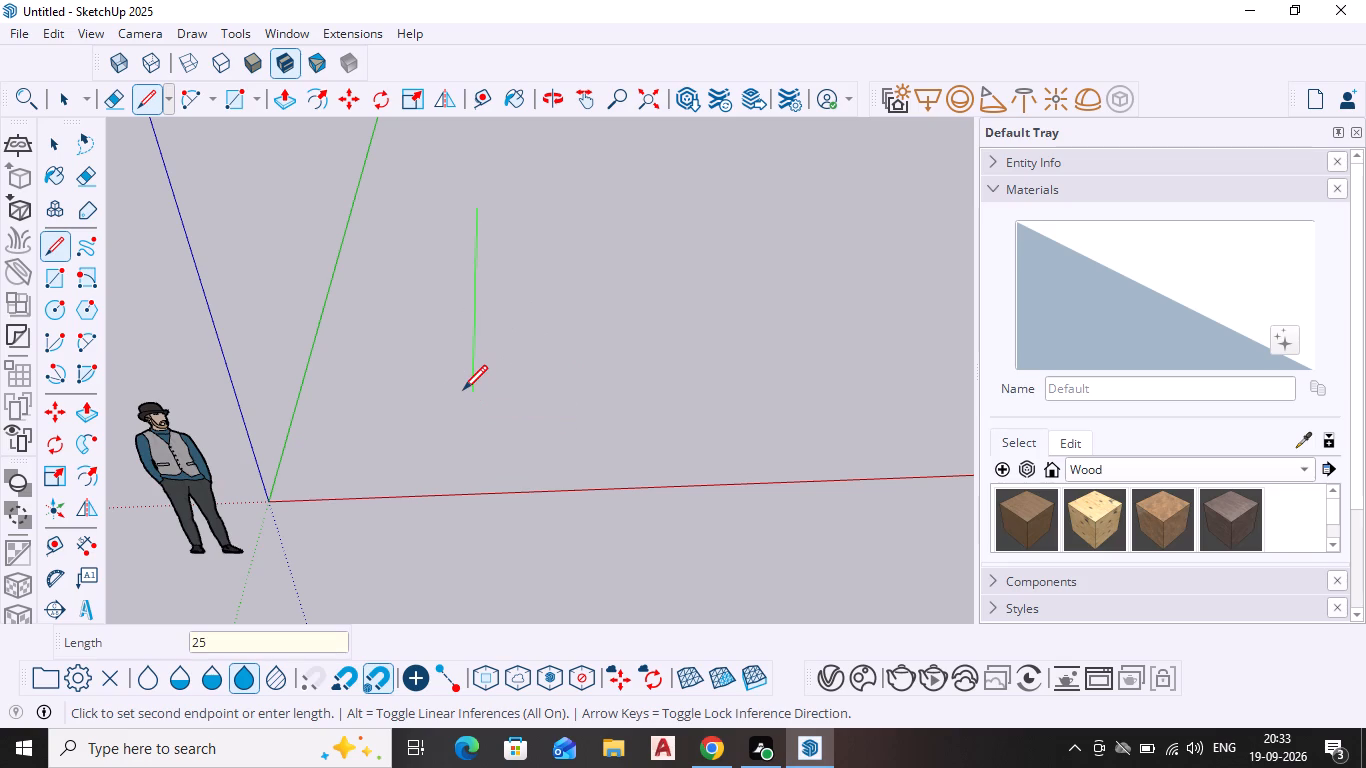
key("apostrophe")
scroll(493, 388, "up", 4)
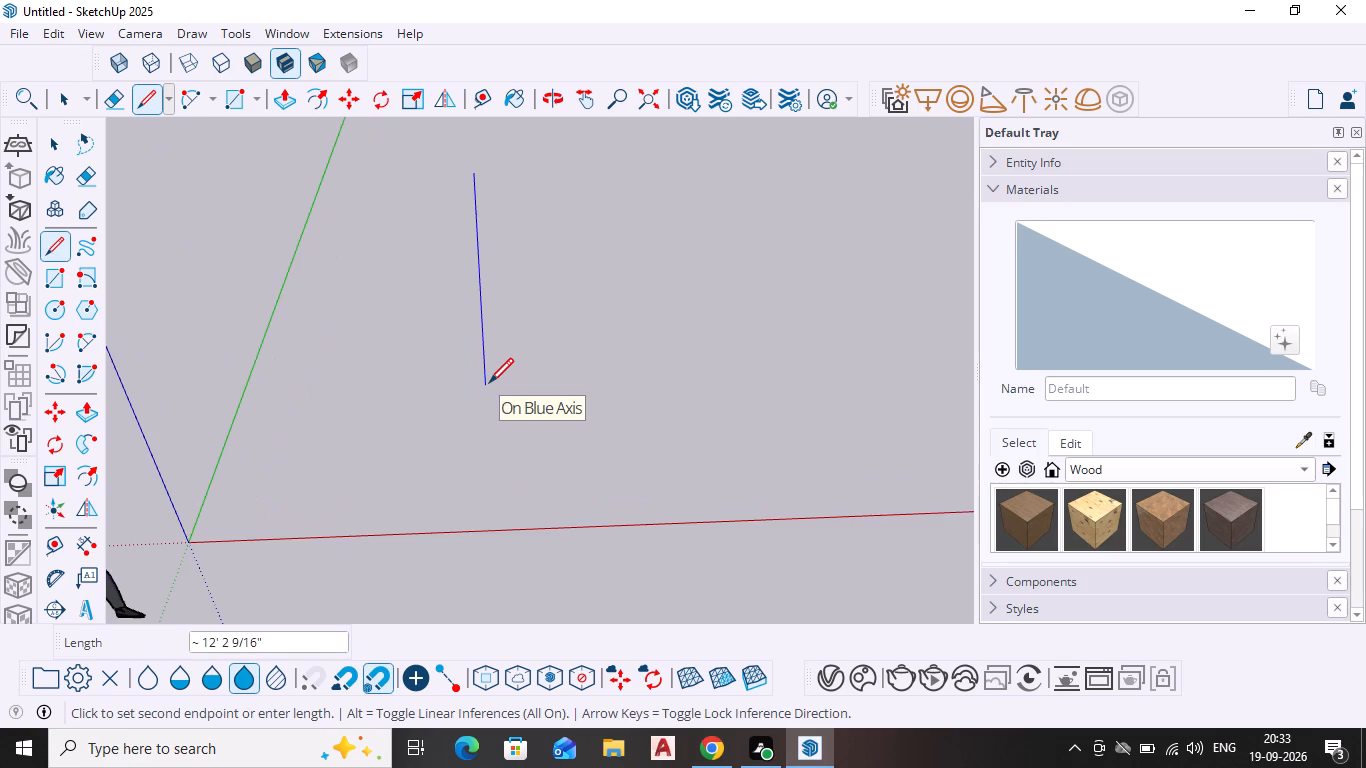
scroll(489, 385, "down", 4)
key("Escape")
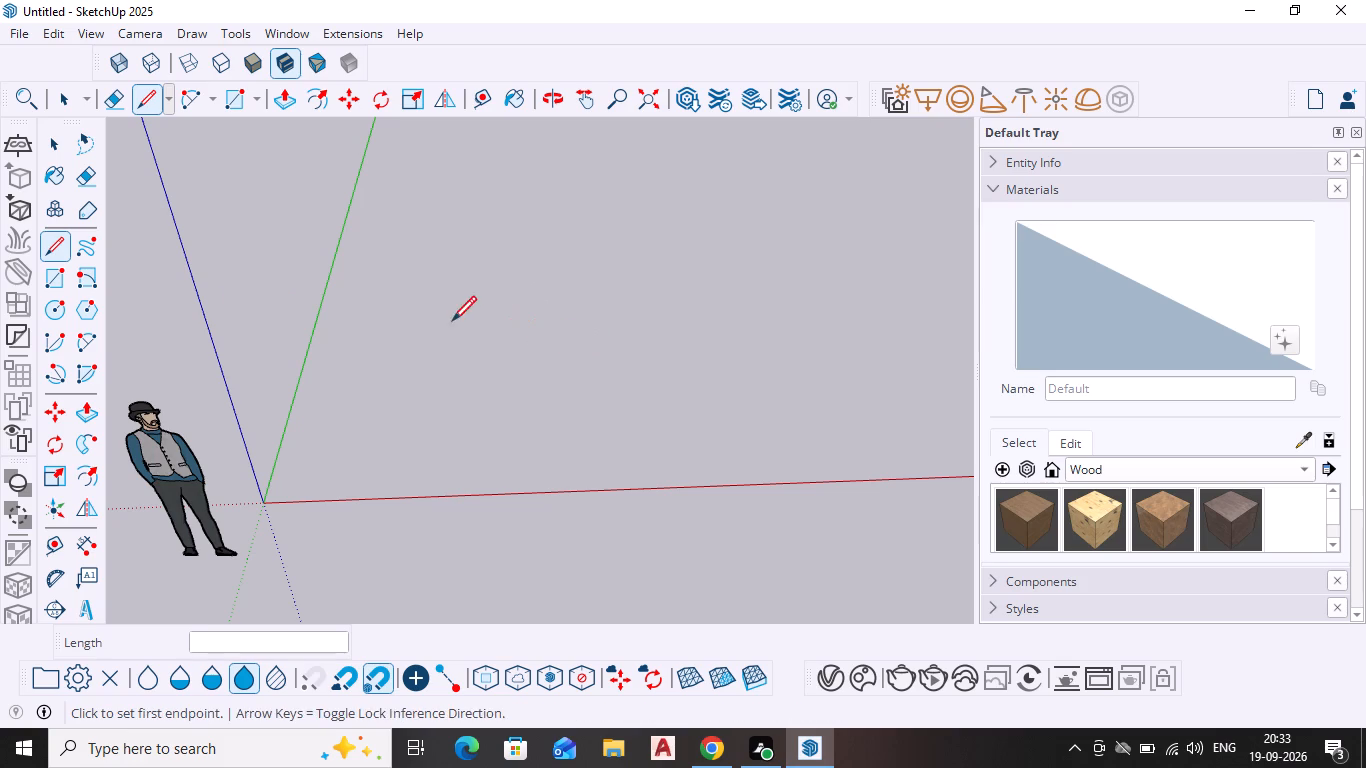
Draw a 20' by 25' rectangle flat on the ground plane beside the scale figure.
left_click(53, 281)
left_click(488, 273)
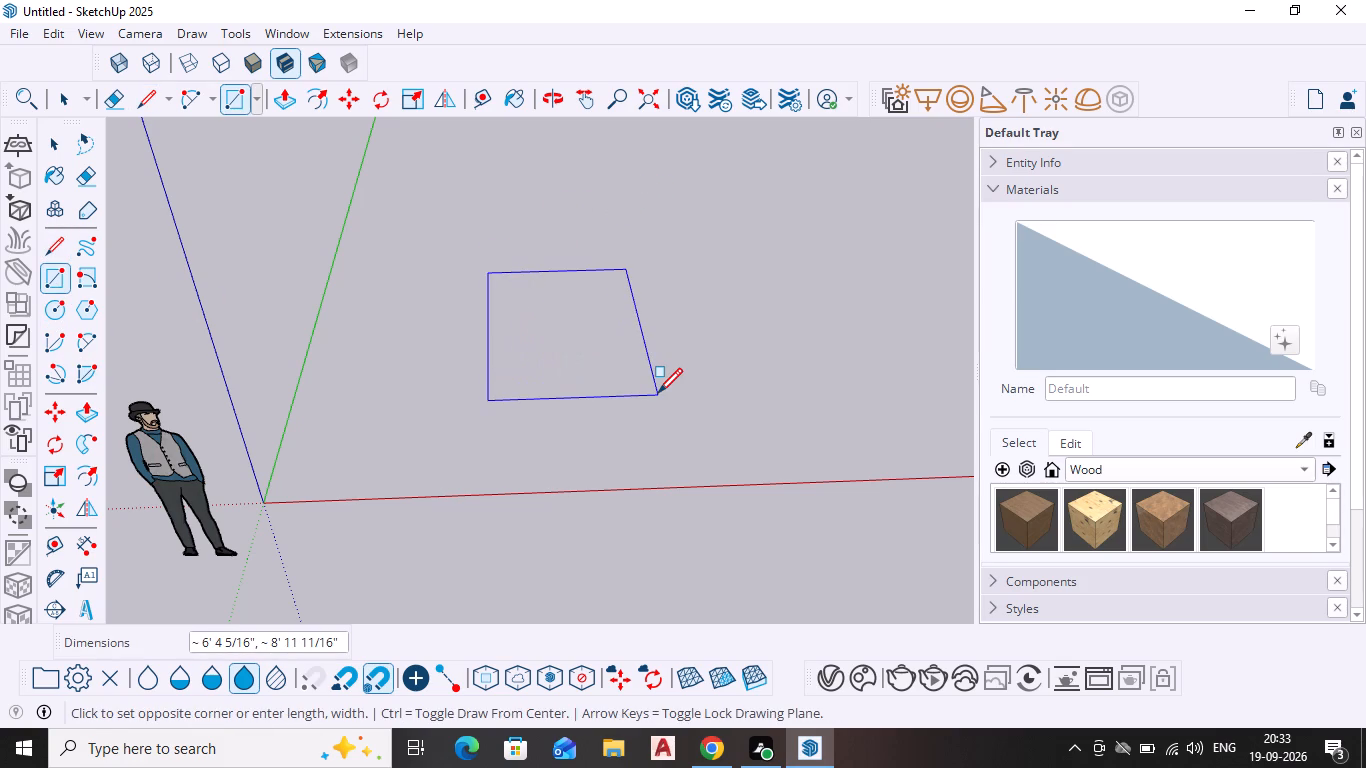
type("20'")
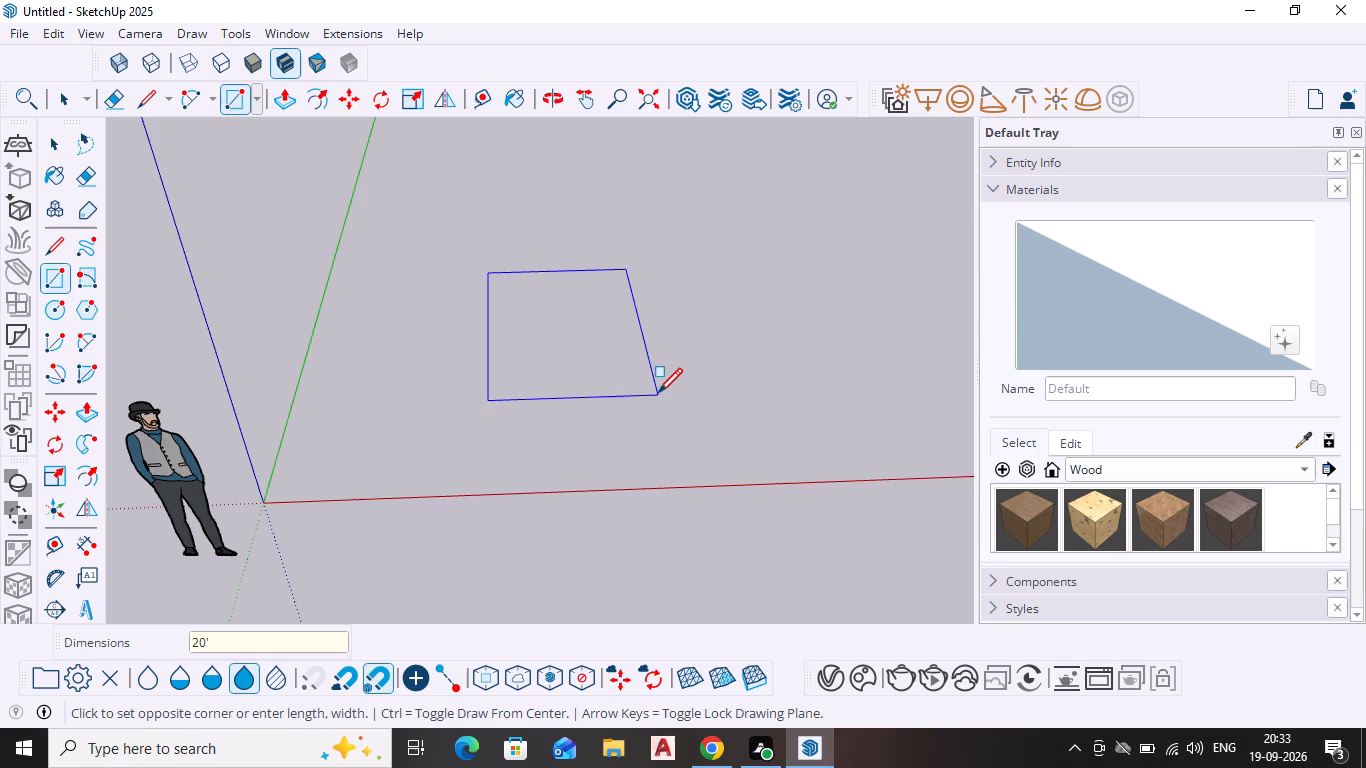
key("space")
type("/")
key("BackSpace")
key("comma")
key("BackSpace")
key("BackSpace")
key("comma")
type("25'")
key("Return")
scroll(655, 306, "down", 6)
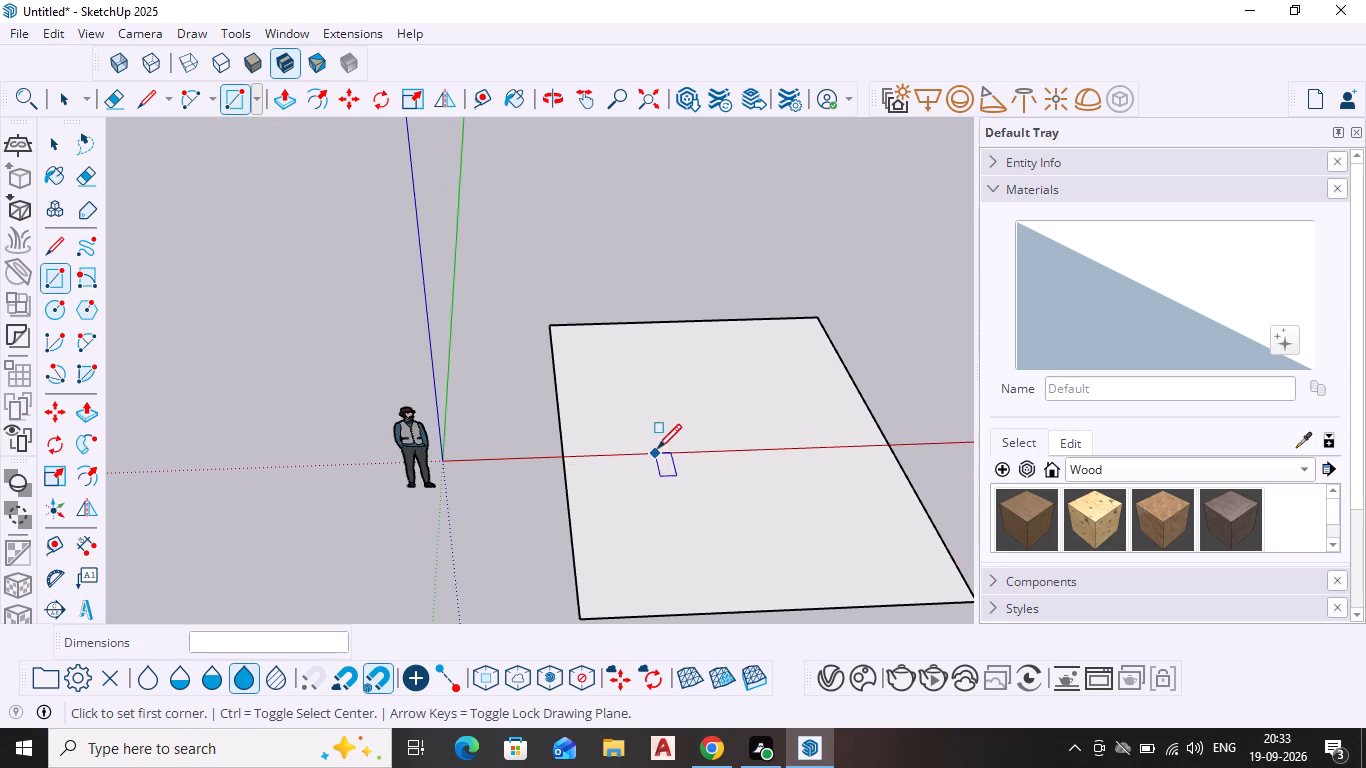
key("Escape")
key("space")
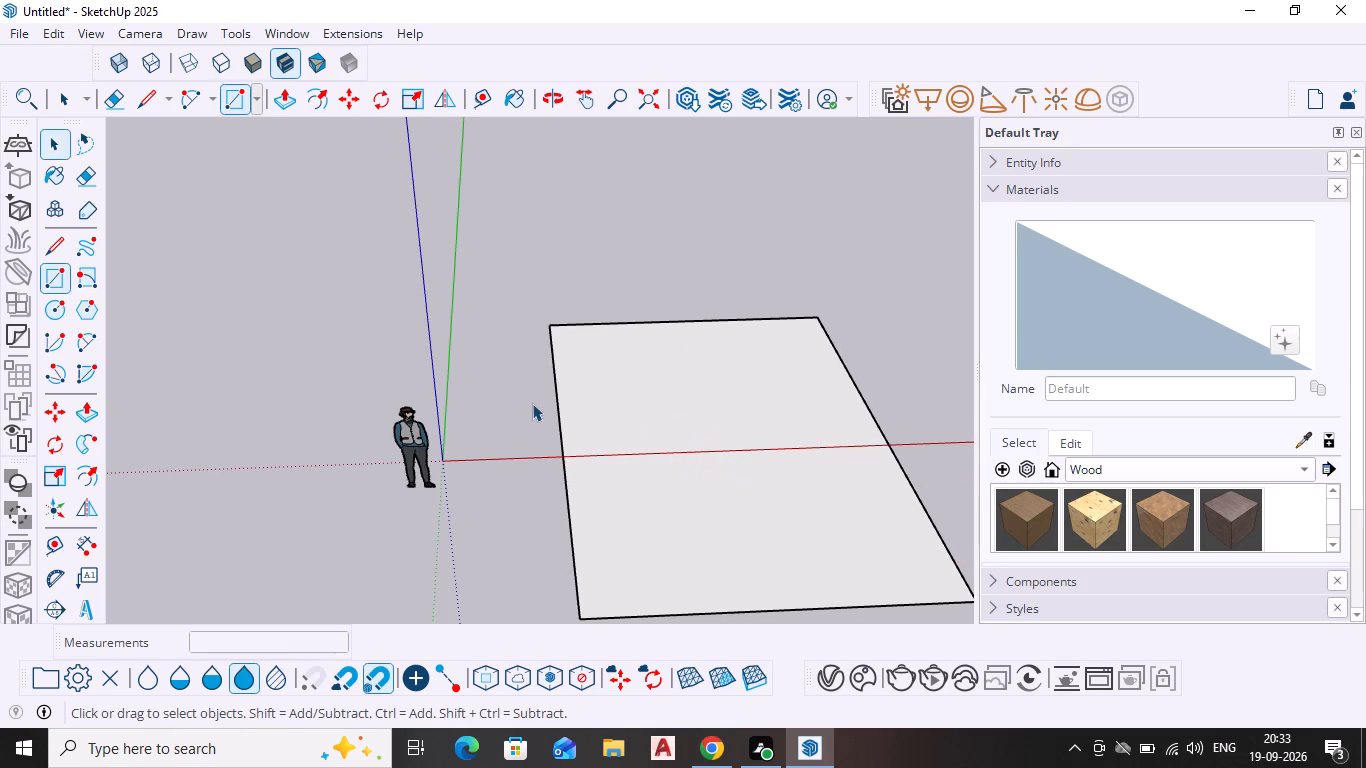
Move the rectangle by its near corner about 20' 11" back on the ground, clear of the red axis, and deselect it.
scroll(514, 367, "down", 2)
middle_click_drag(504, 376, 491, 353)
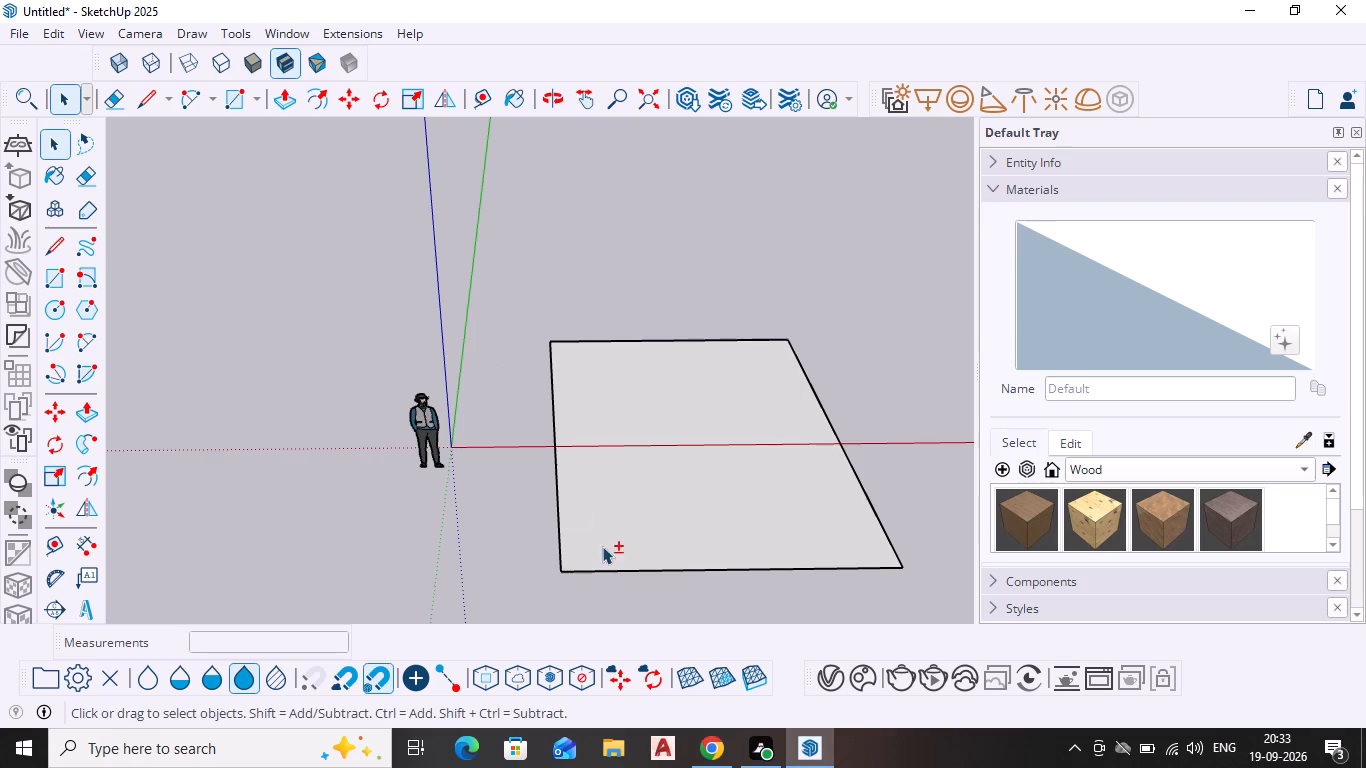
middle_click_drag(601, 547, 507, 424, "shift")
left_click(518, 436)
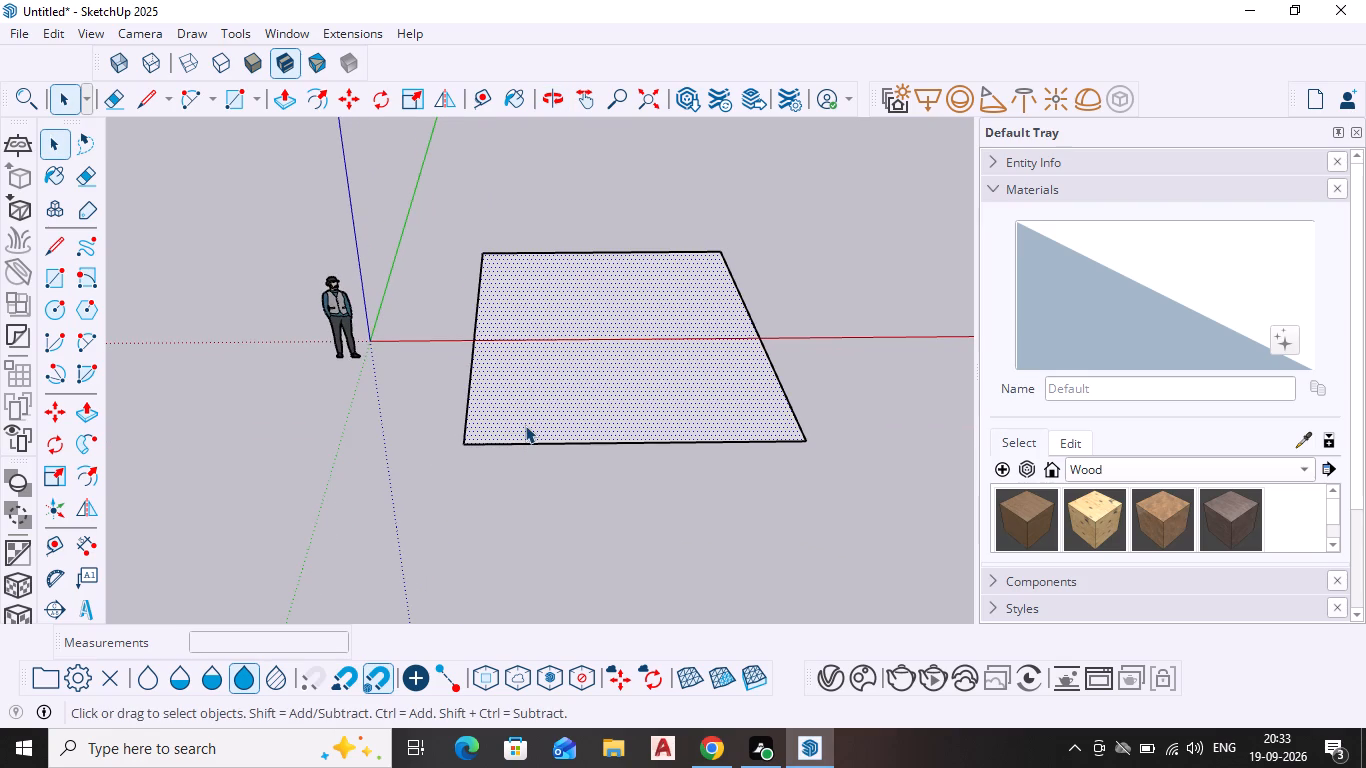
key("m")
key("Return")
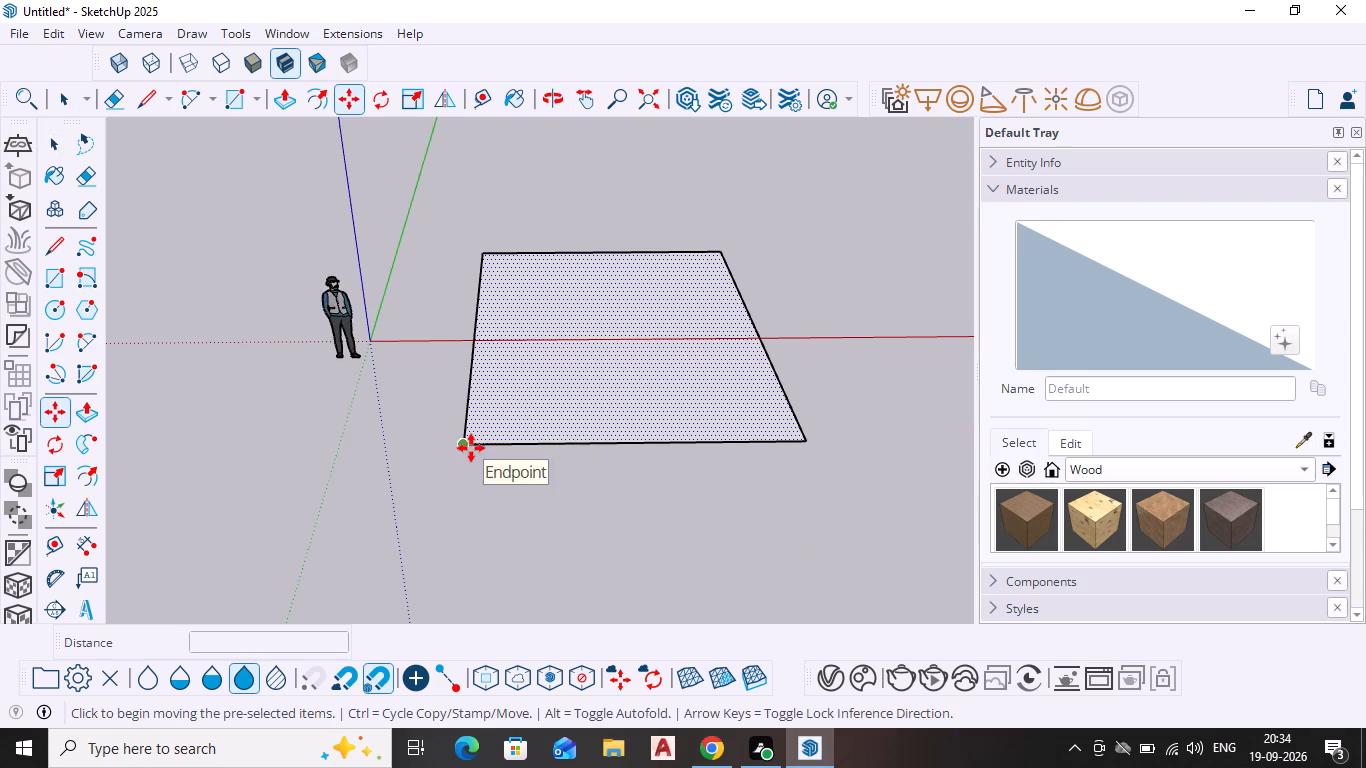
left_click(469, 443)
left_click(516, 277)
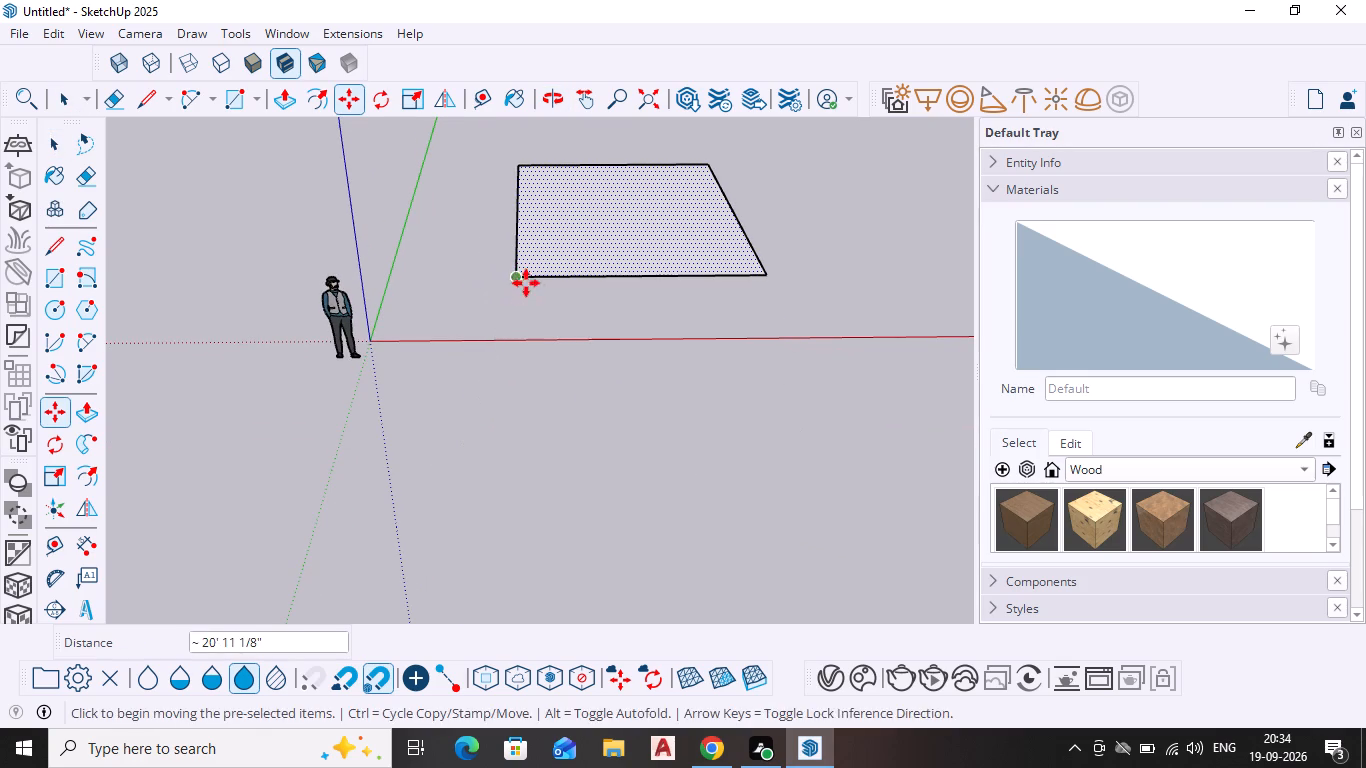
key("space")
middle_click_drag(619, 313, 586, 451)
scroll(598, 255, "down", 1)
middle_click_drag(594, 254, 581, 280, "shift")
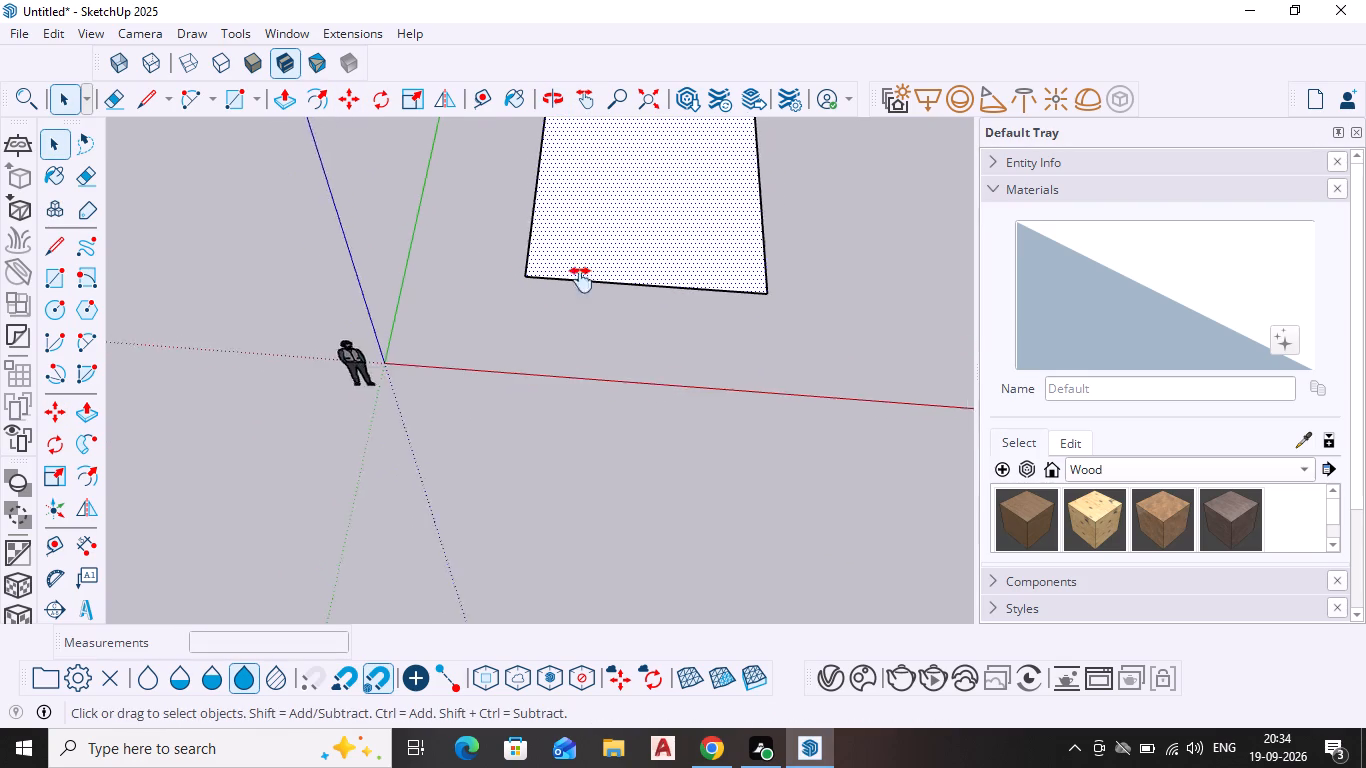
middle_click_drag(581, 280, 514, 476, "shift")
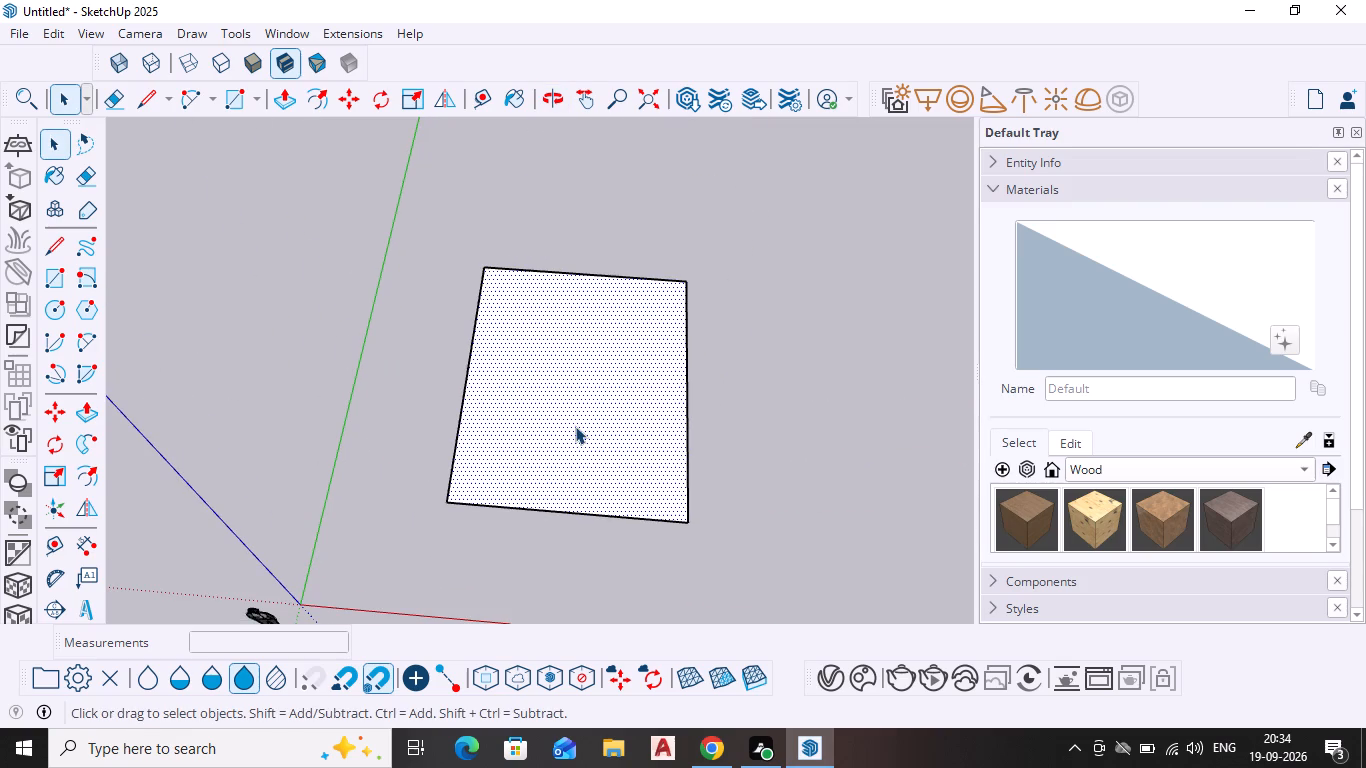
scroll(545, 491, "up", 2)
key("space")
left_click(805, 412)
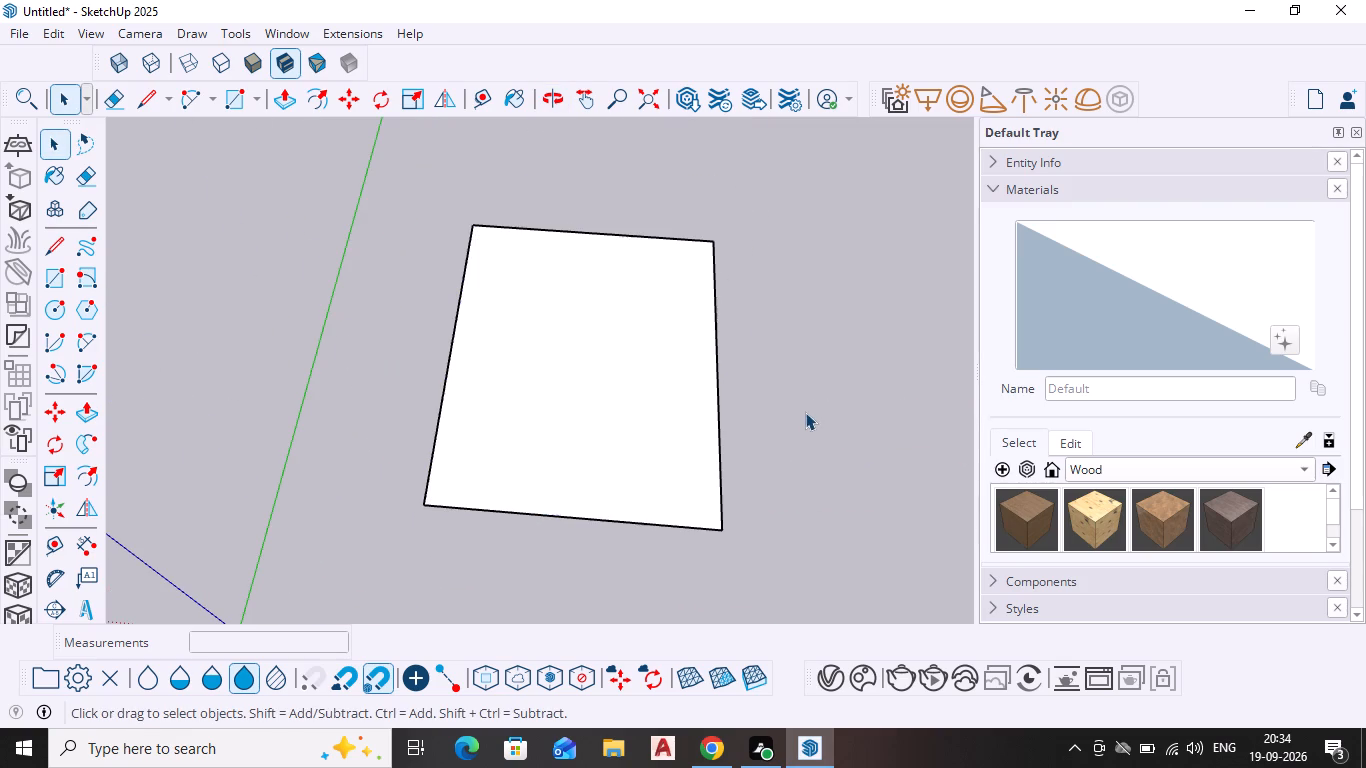
key("space")
middle_click_drag(646, 558, 672, 548)
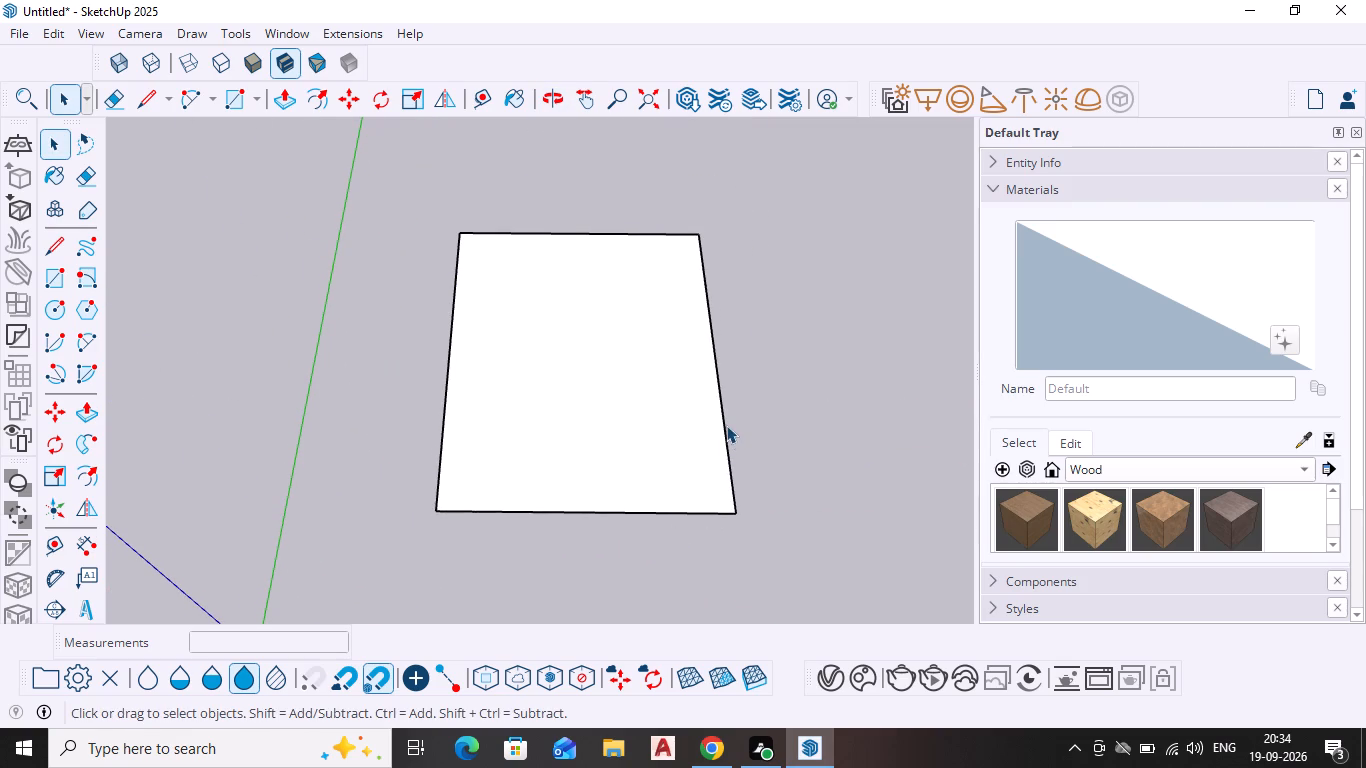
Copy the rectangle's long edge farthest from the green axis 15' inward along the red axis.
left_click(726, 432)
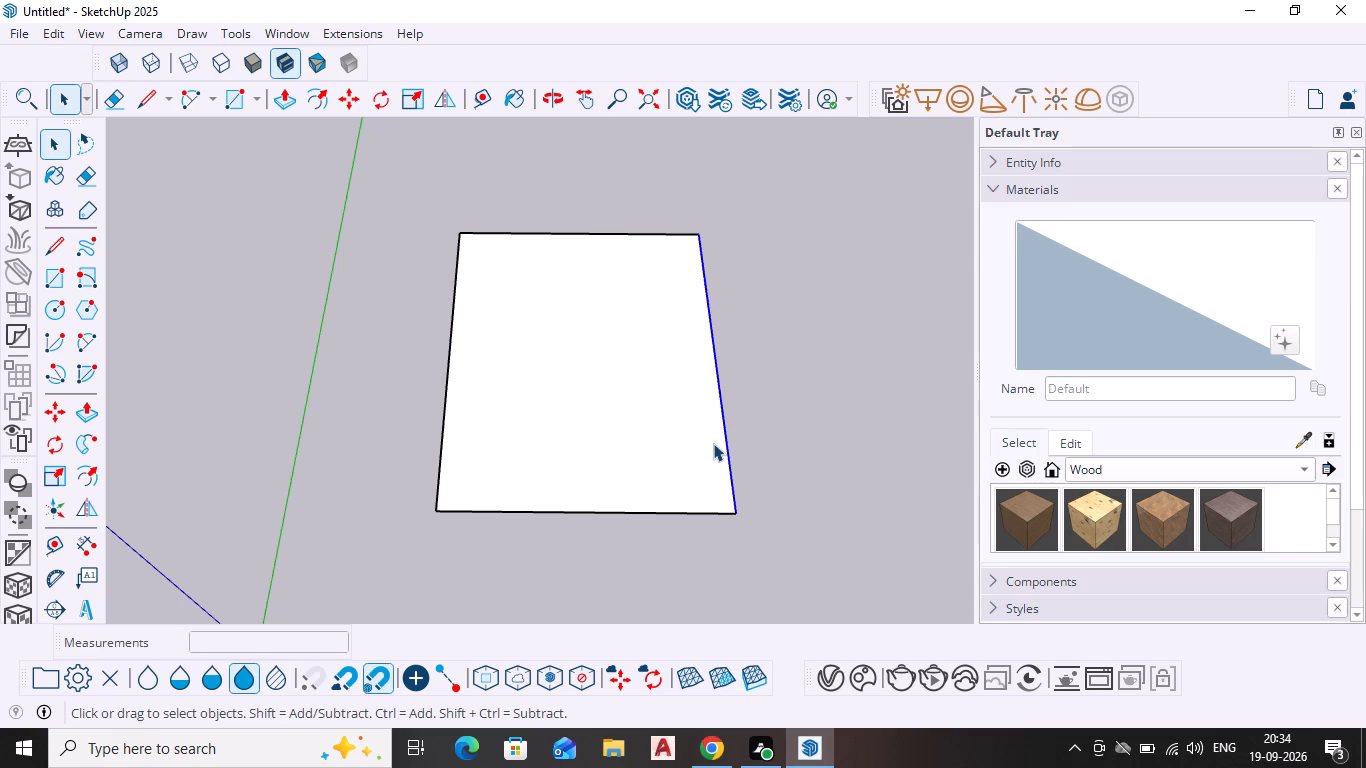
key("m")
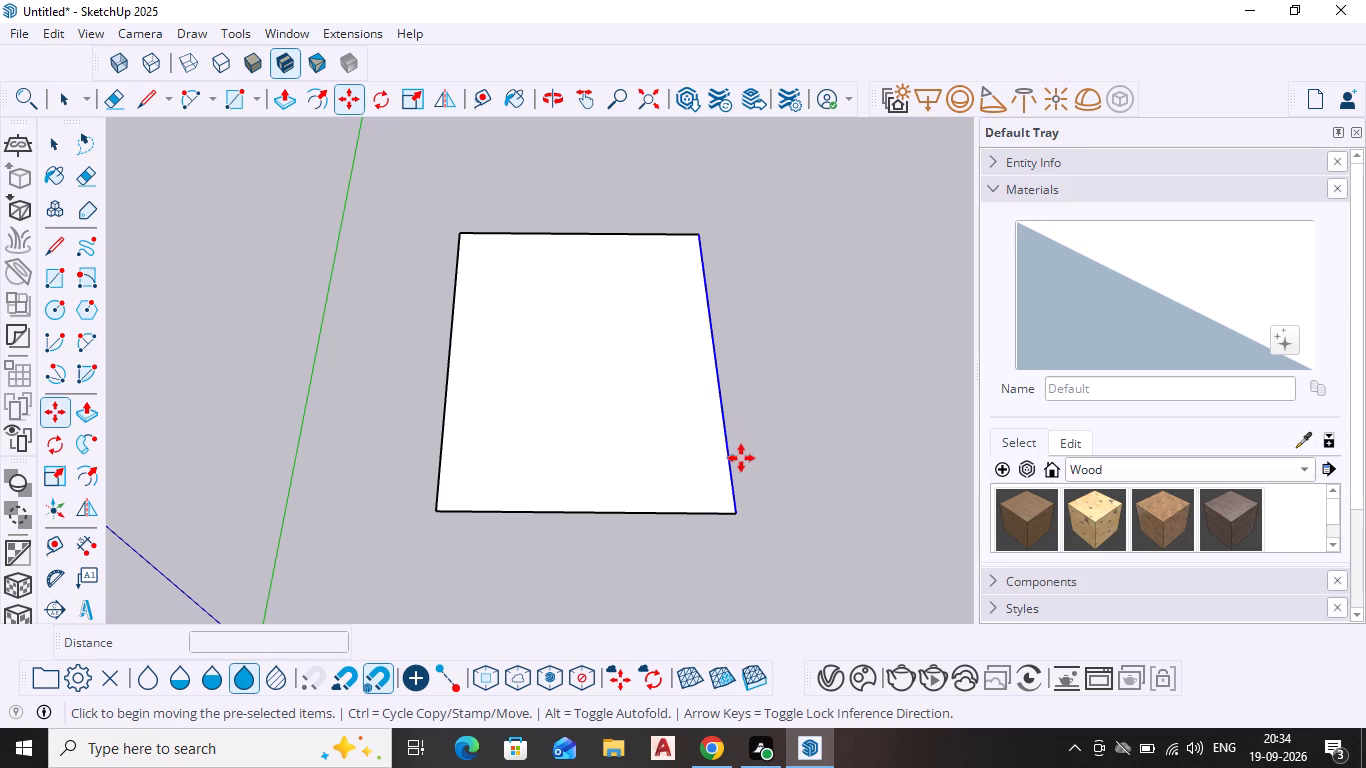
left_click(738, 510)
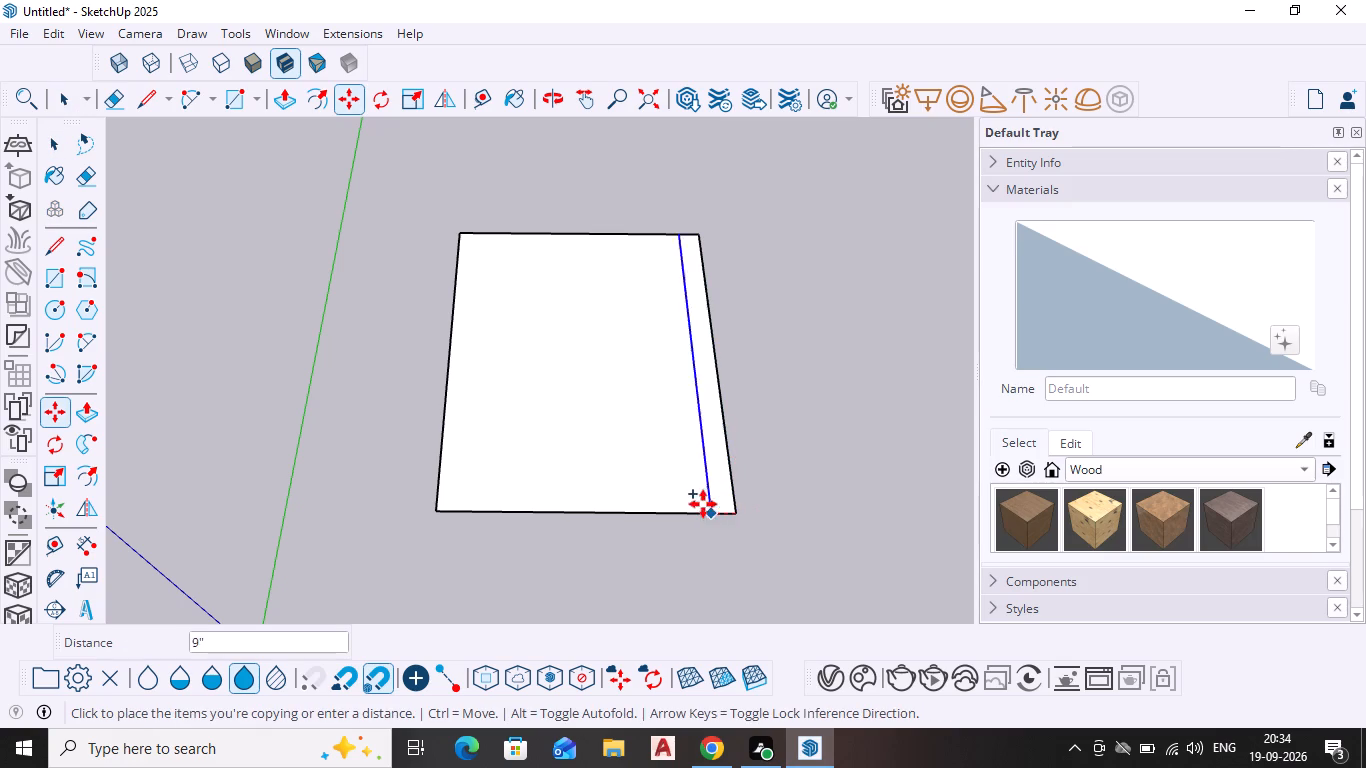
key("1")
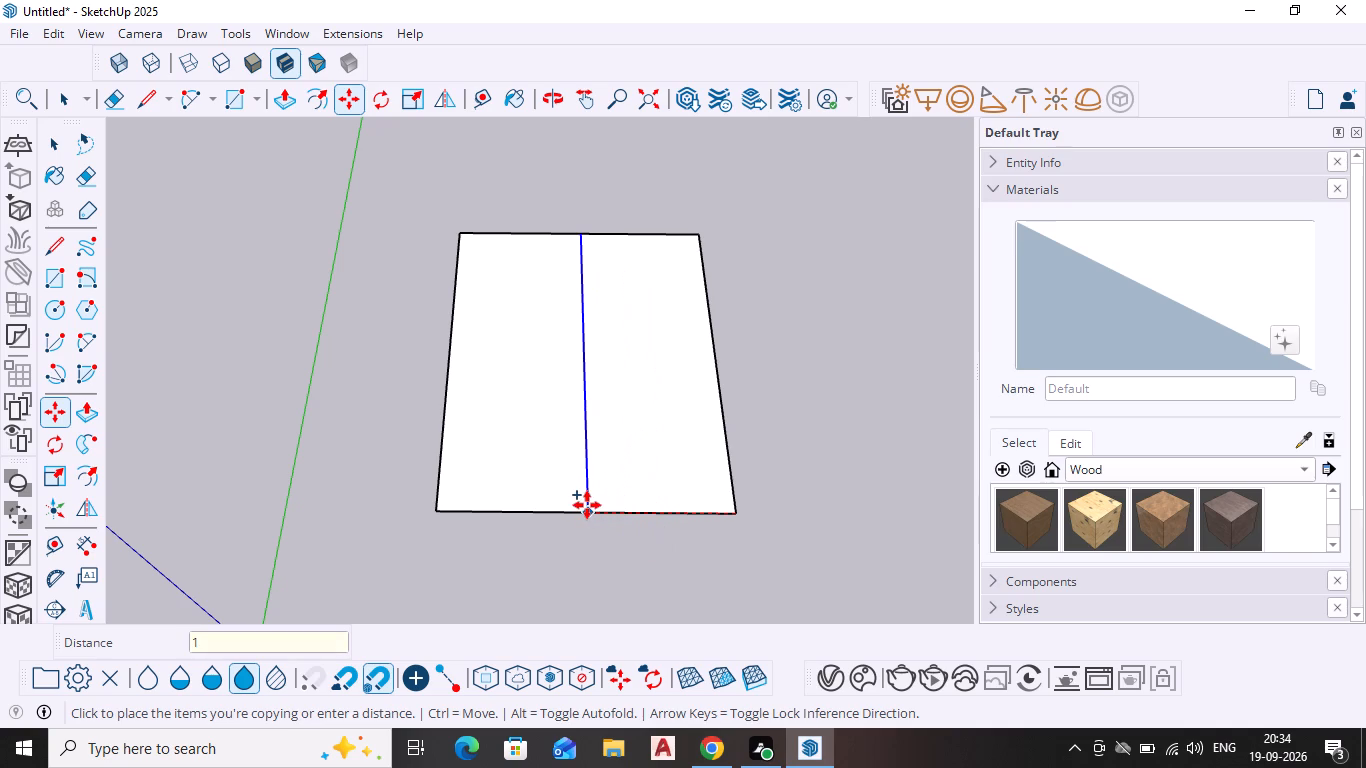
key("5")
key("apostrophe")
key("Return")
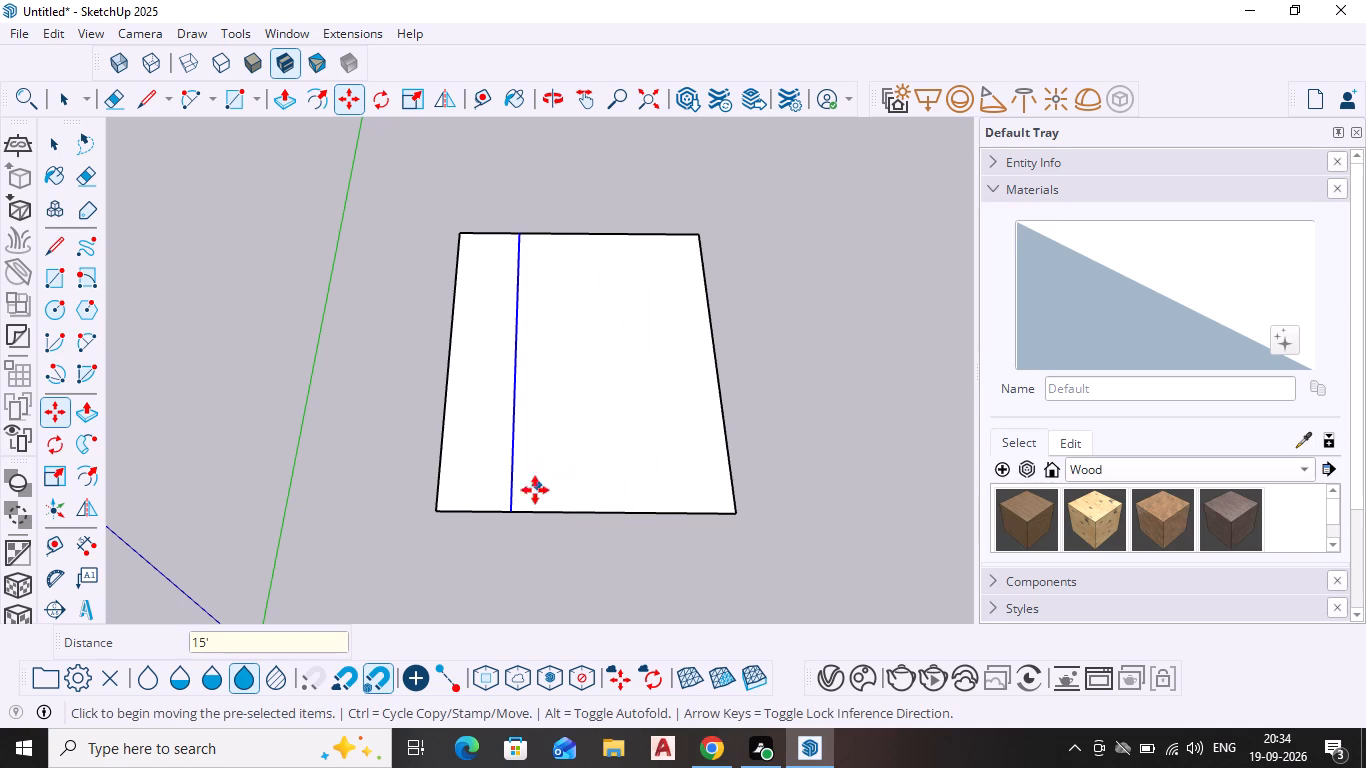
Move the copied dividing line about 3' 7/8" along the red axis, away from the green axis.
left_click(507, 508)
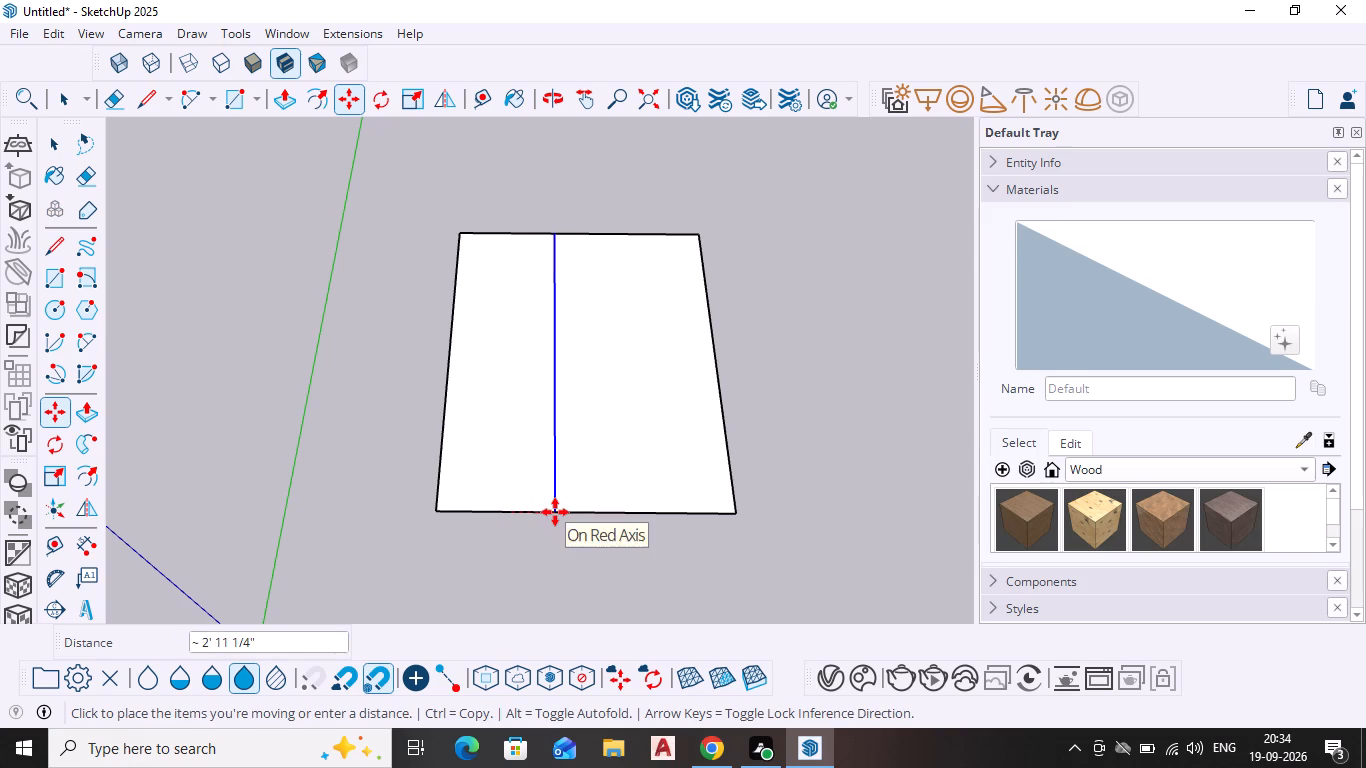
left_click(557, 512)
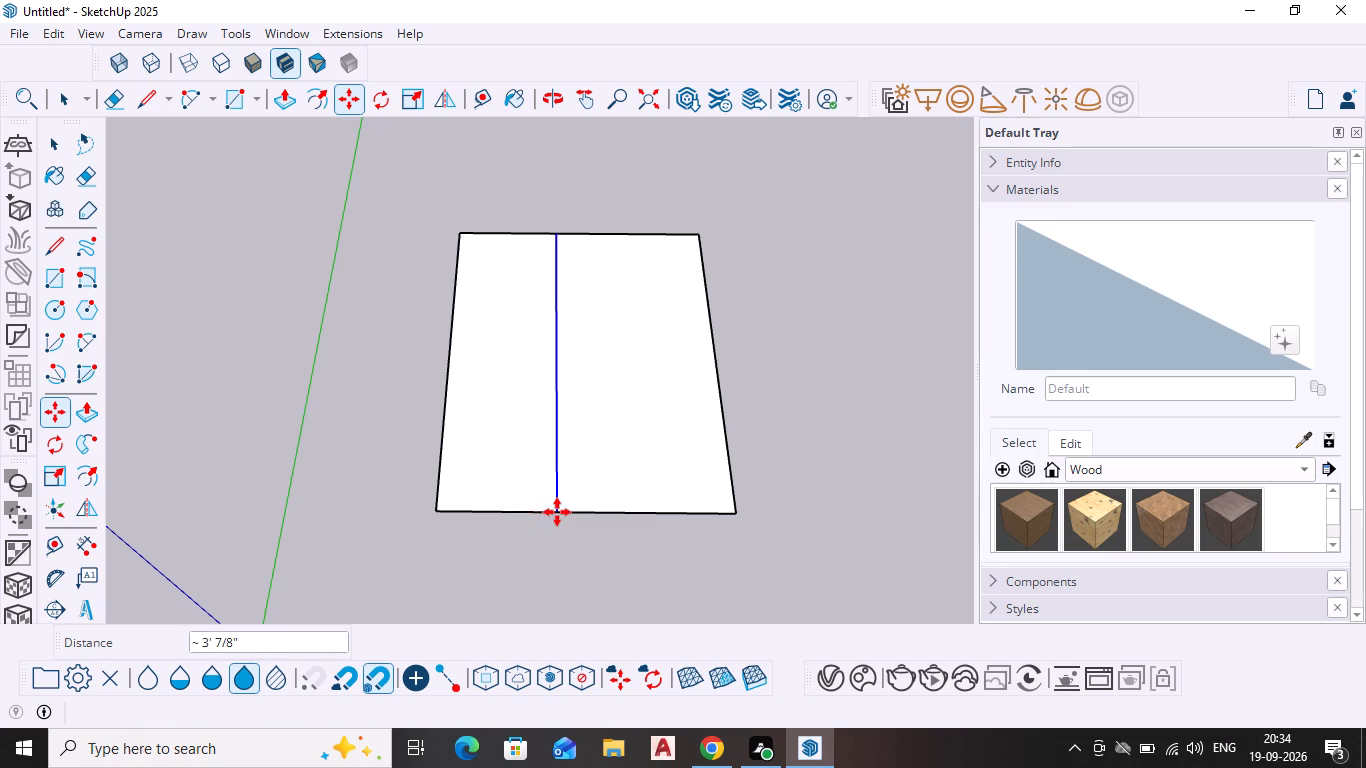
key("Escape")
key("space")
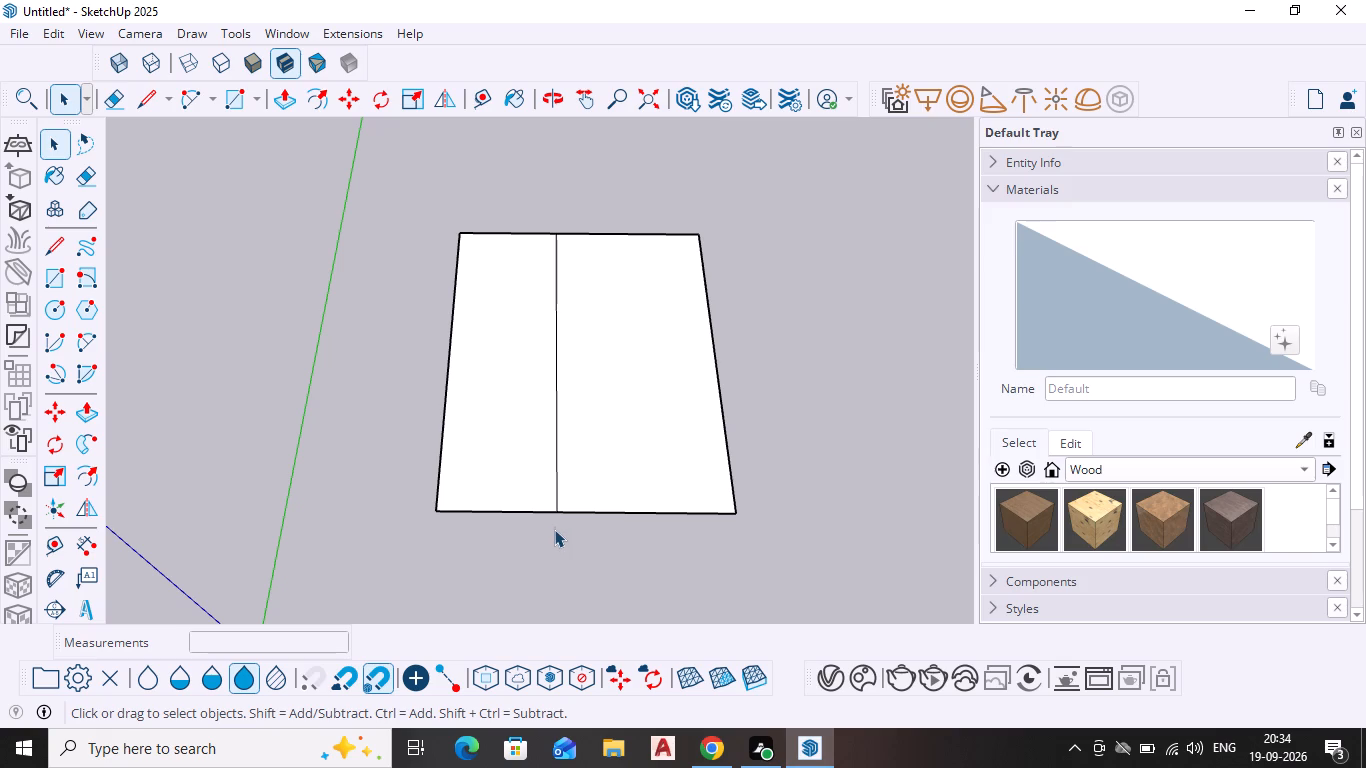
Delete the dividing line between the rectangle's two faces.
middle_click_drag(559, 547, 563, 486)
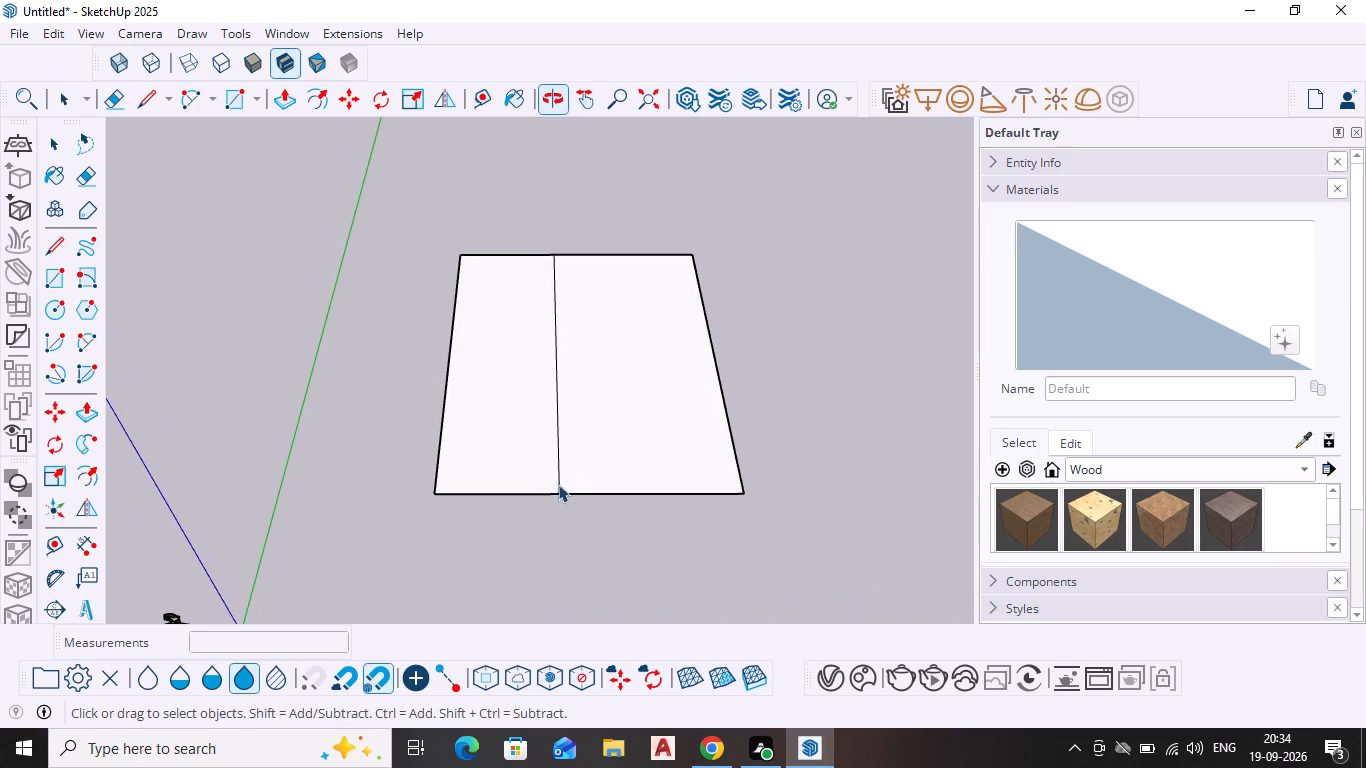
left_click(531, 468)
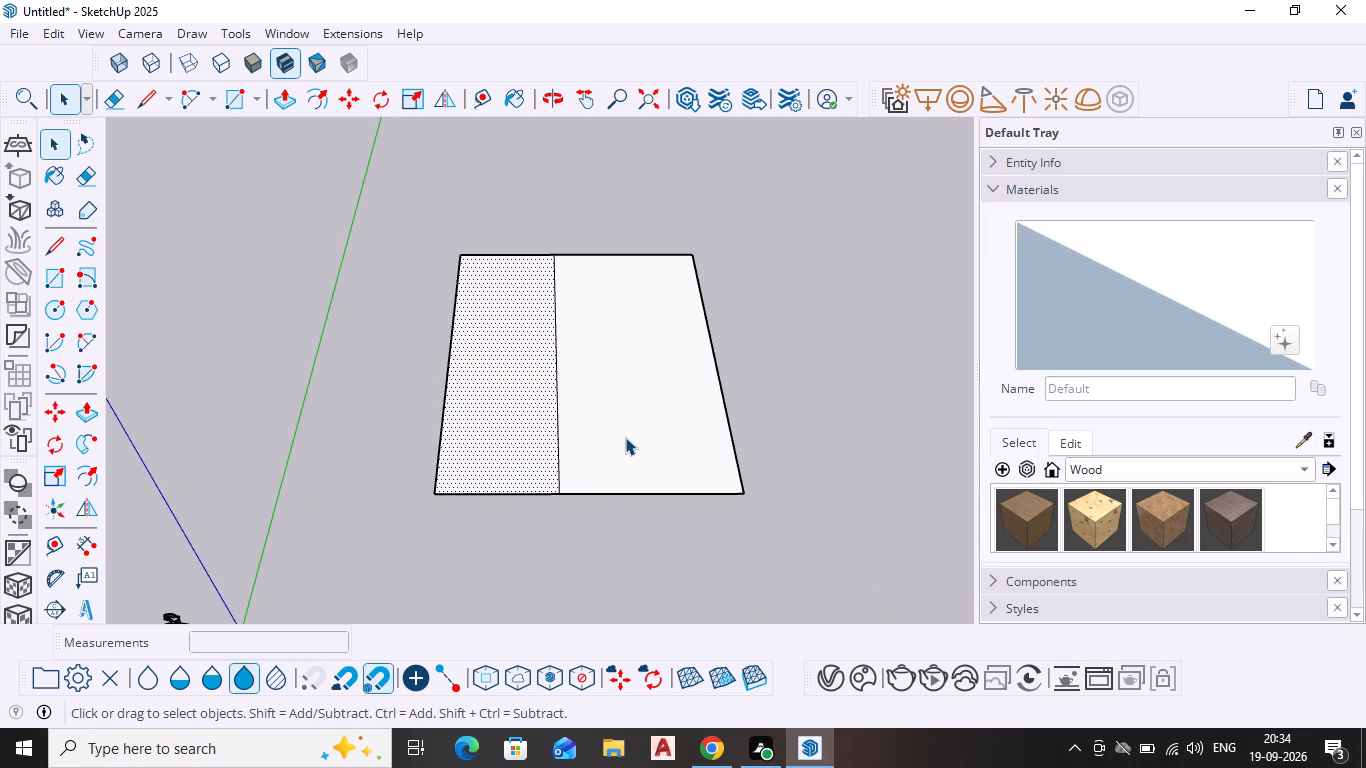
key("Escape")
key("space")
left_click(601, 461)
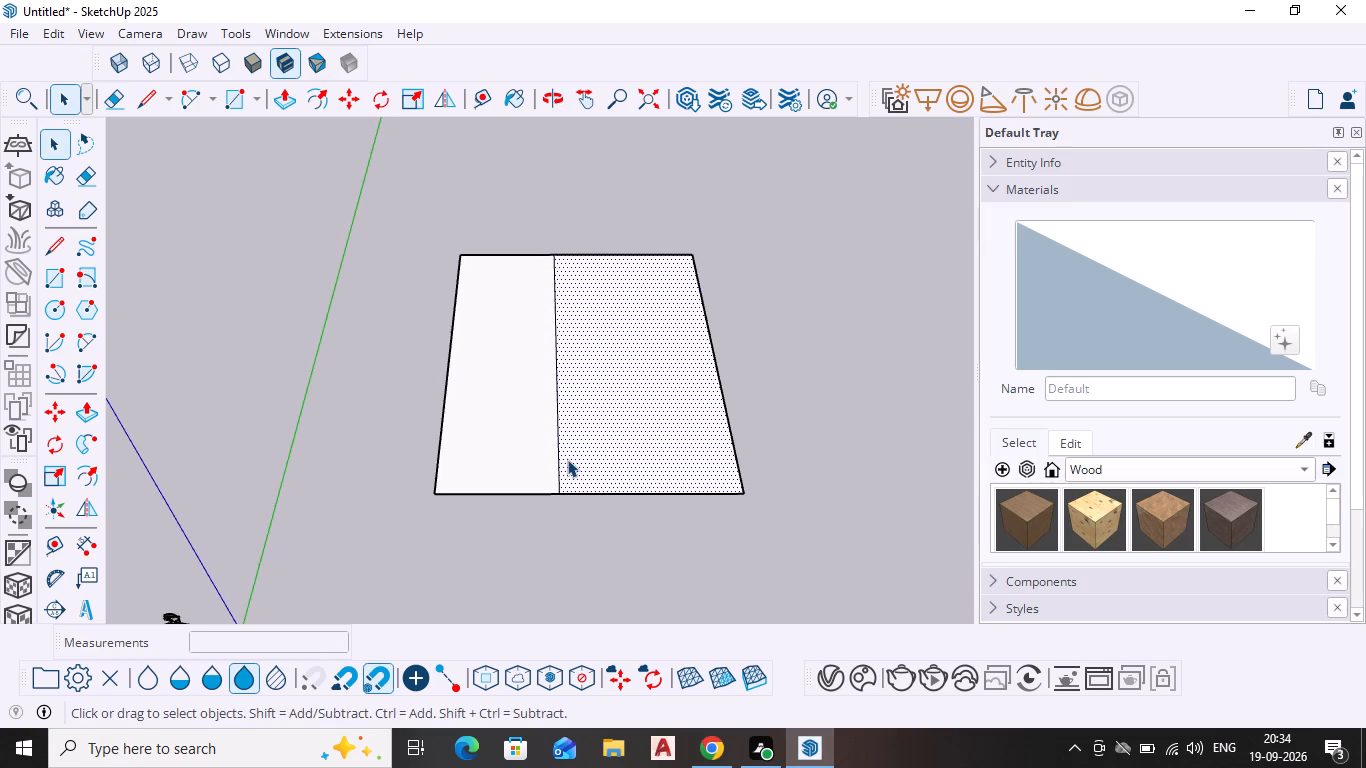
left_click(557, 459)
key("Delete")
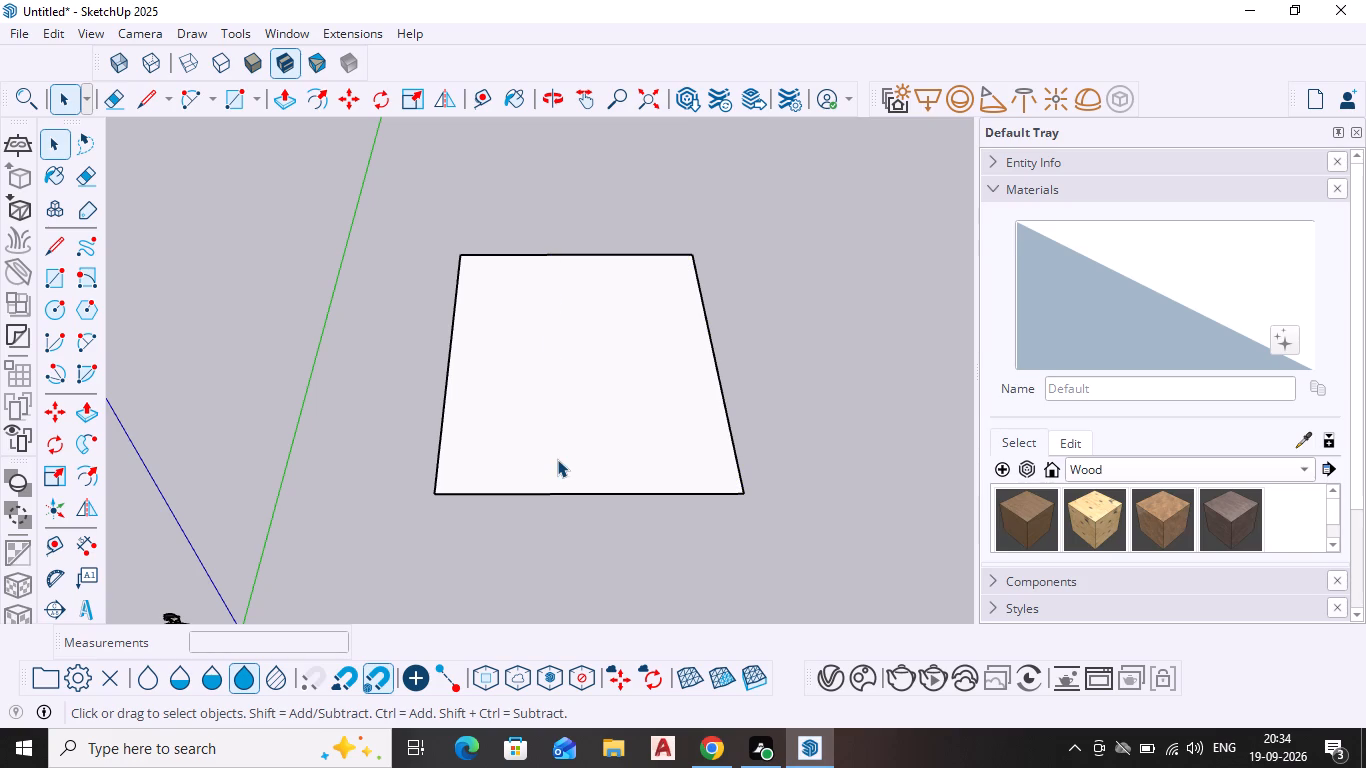
Push/Pull the whole rectangular face up 4" to form a slab.
left_click(557, 459)
key("p")
key("Return")
left_click(556, 459)
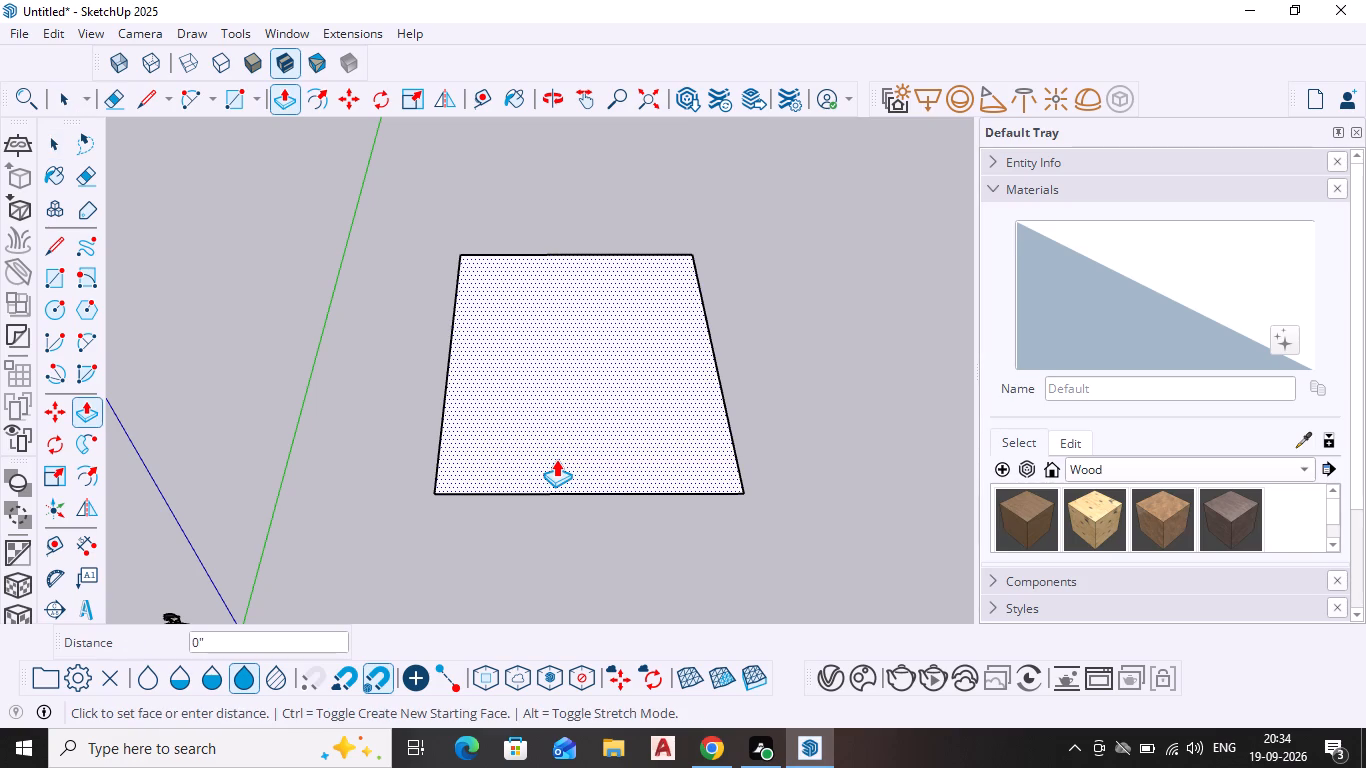
key("4")
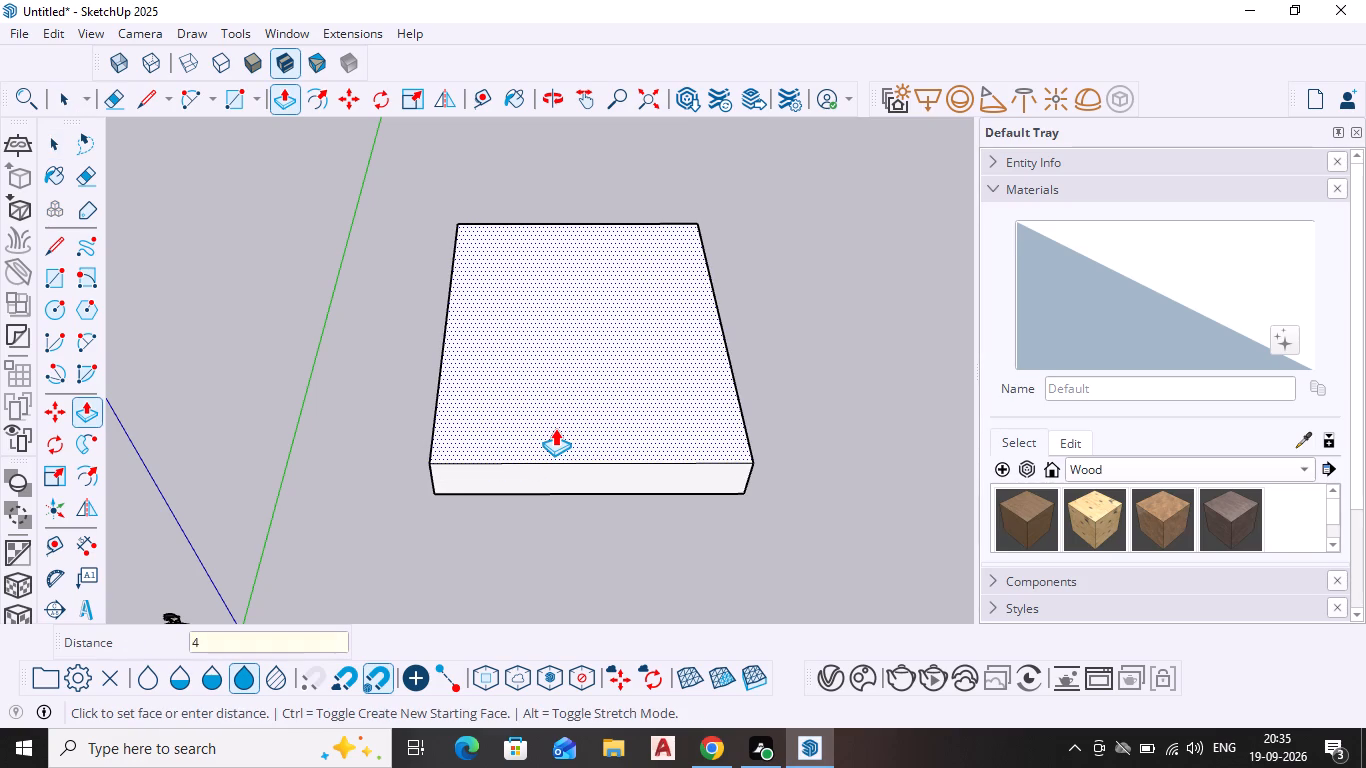
key("shift+quotedbl")
key("Return")
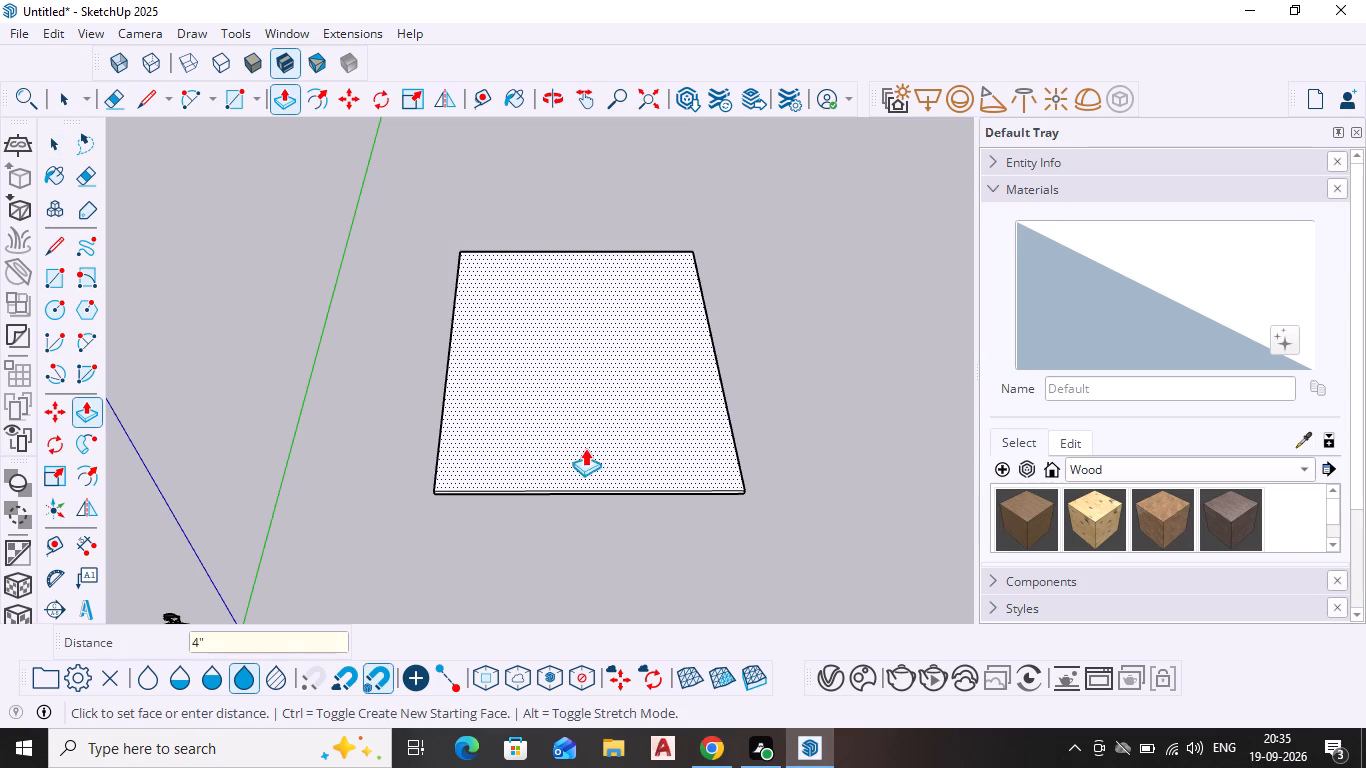
Select all of the slab's connected geometry and make it a group.
key("space")
left_click(603, 433)
triple_click(603, 433)
double_click(603, 433)
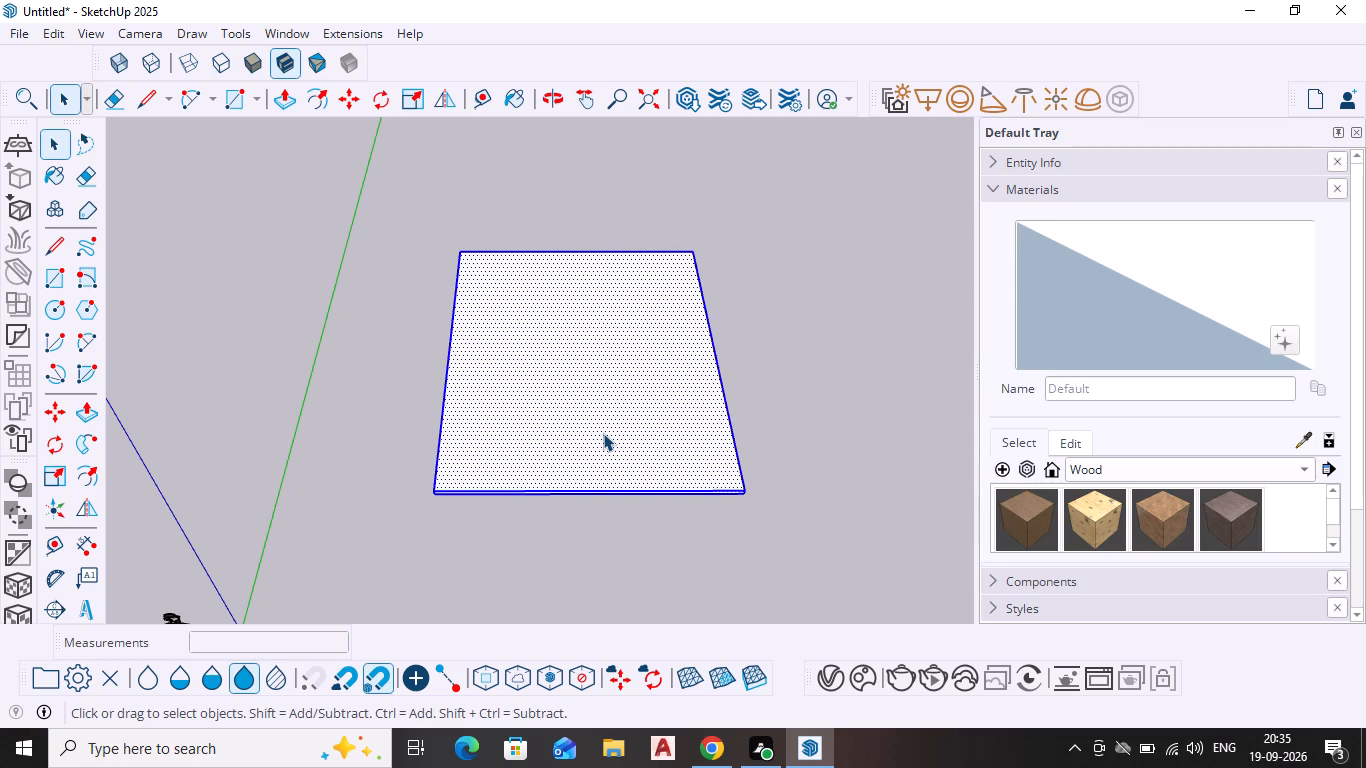
right_click(603, 433)
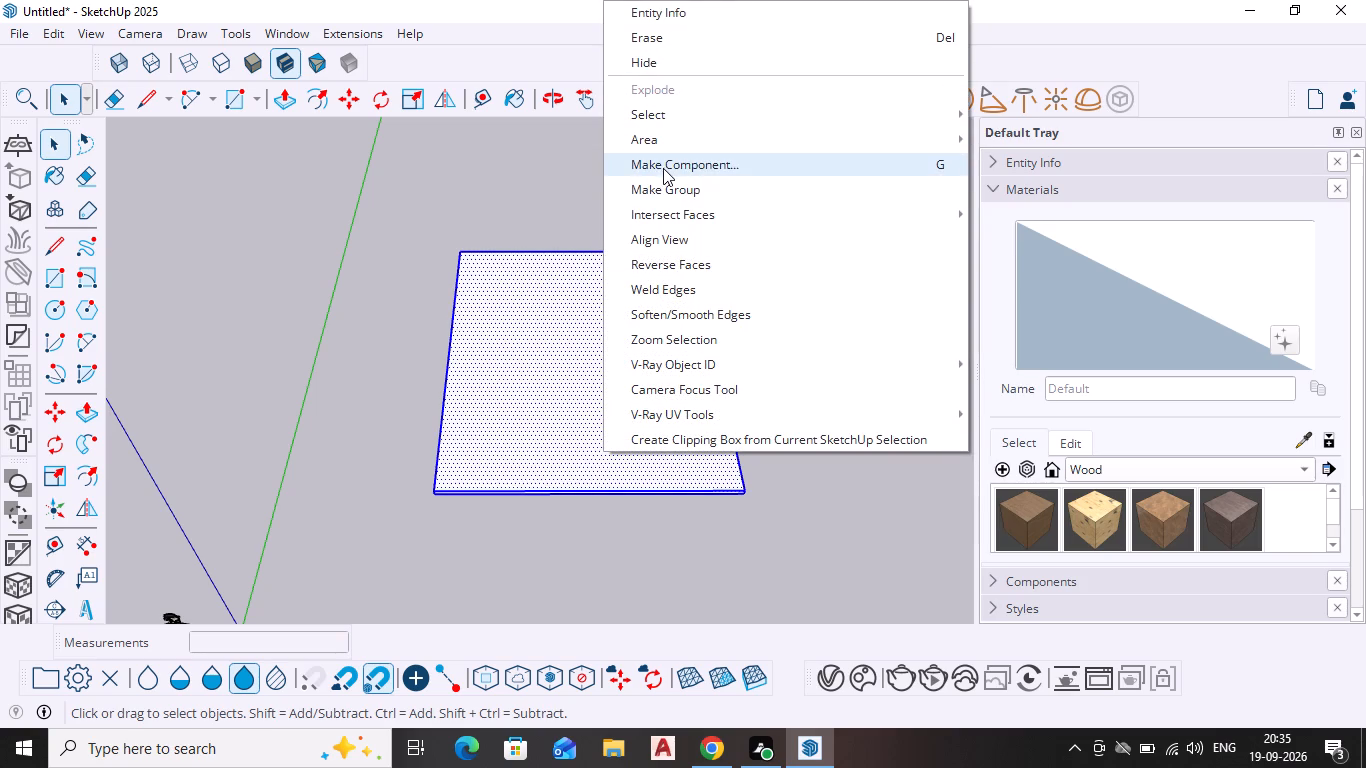
left_click(681, 189)
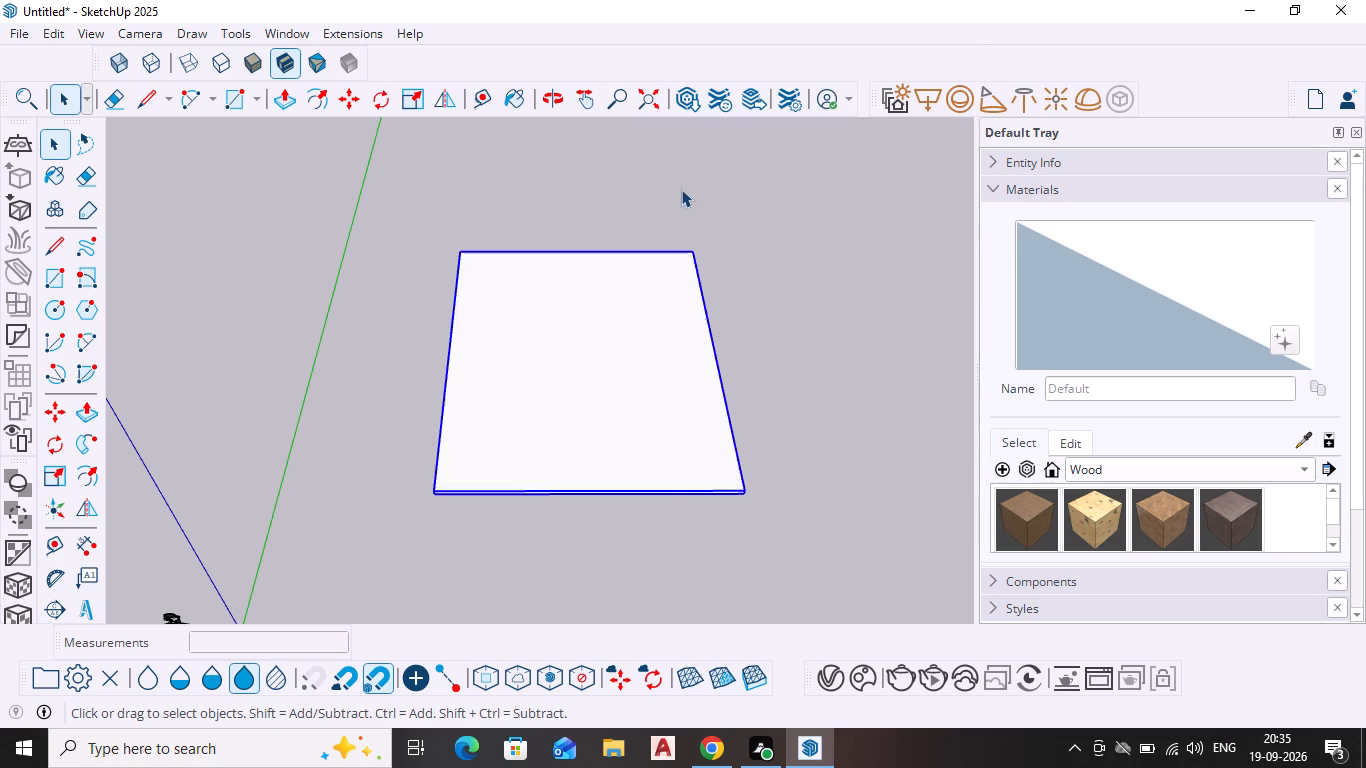
Inspect the grouped slab from underneath and from above, and deselect it.
scroll(624, 482, "down", 1)
middle_click_drag(624, 482, 617, 278)
middle_click_drag(567, 502, 588, 362)
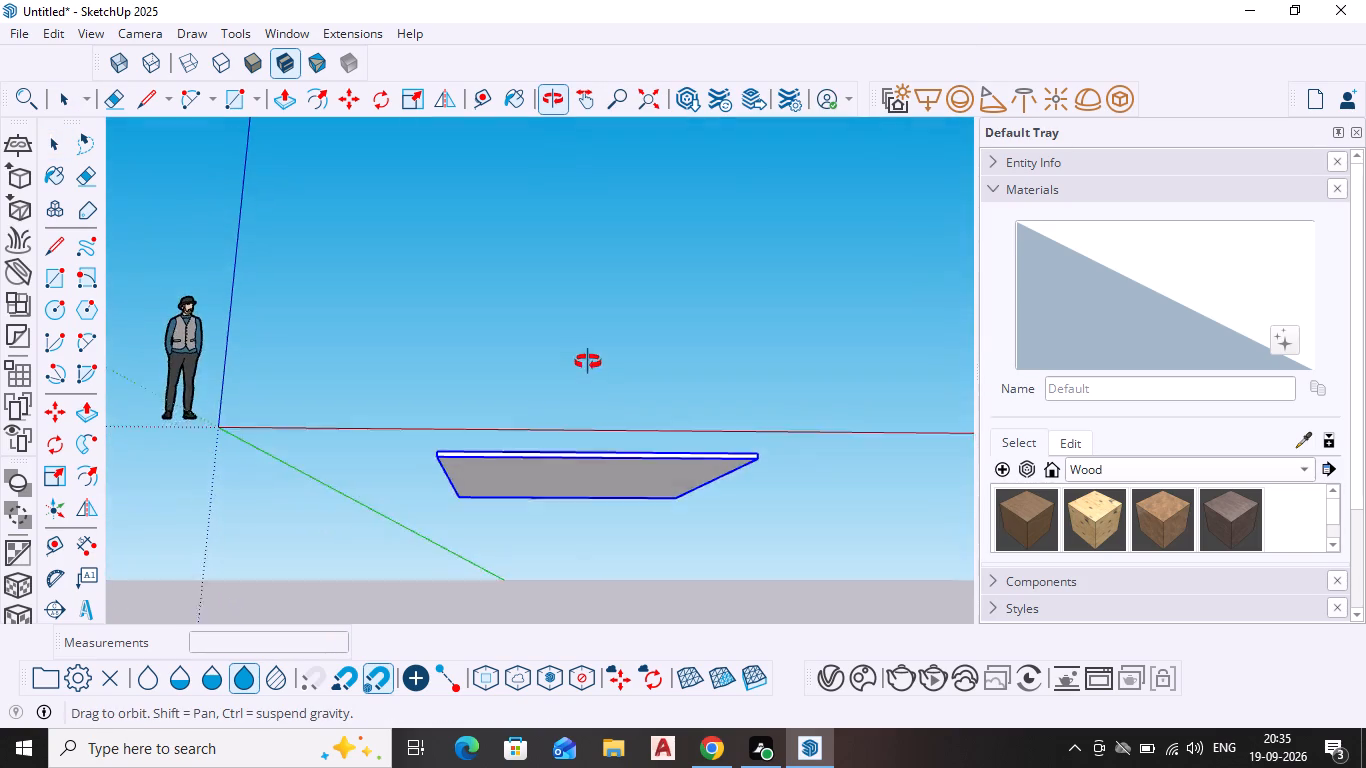
middle_click_drag(588, 362, 603, 325)
scroll(602, 348, "down", 3)
middle_click_drag(602, 364, 602, 388)
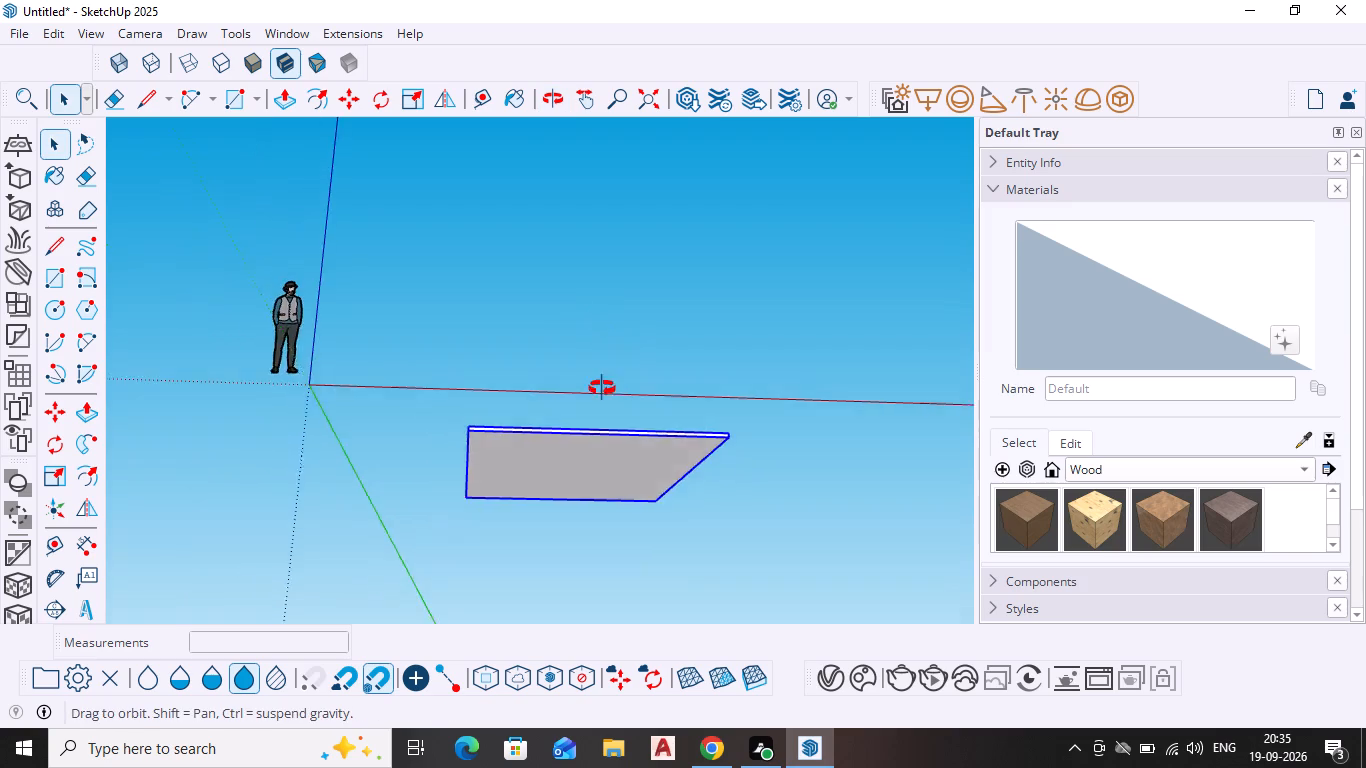
middle_click_drag(602, 388, 584, 519)
scroll(584, 505, "up", 1)
key("space")
scroll(621, 418, "up", 4)
middle_click_drag(617, 364, 600, 465)
scroll(611, 409, "up", 2)
middle_click_drag(611, 409, 583, 544)
scroll(592, 505, "down", 1)
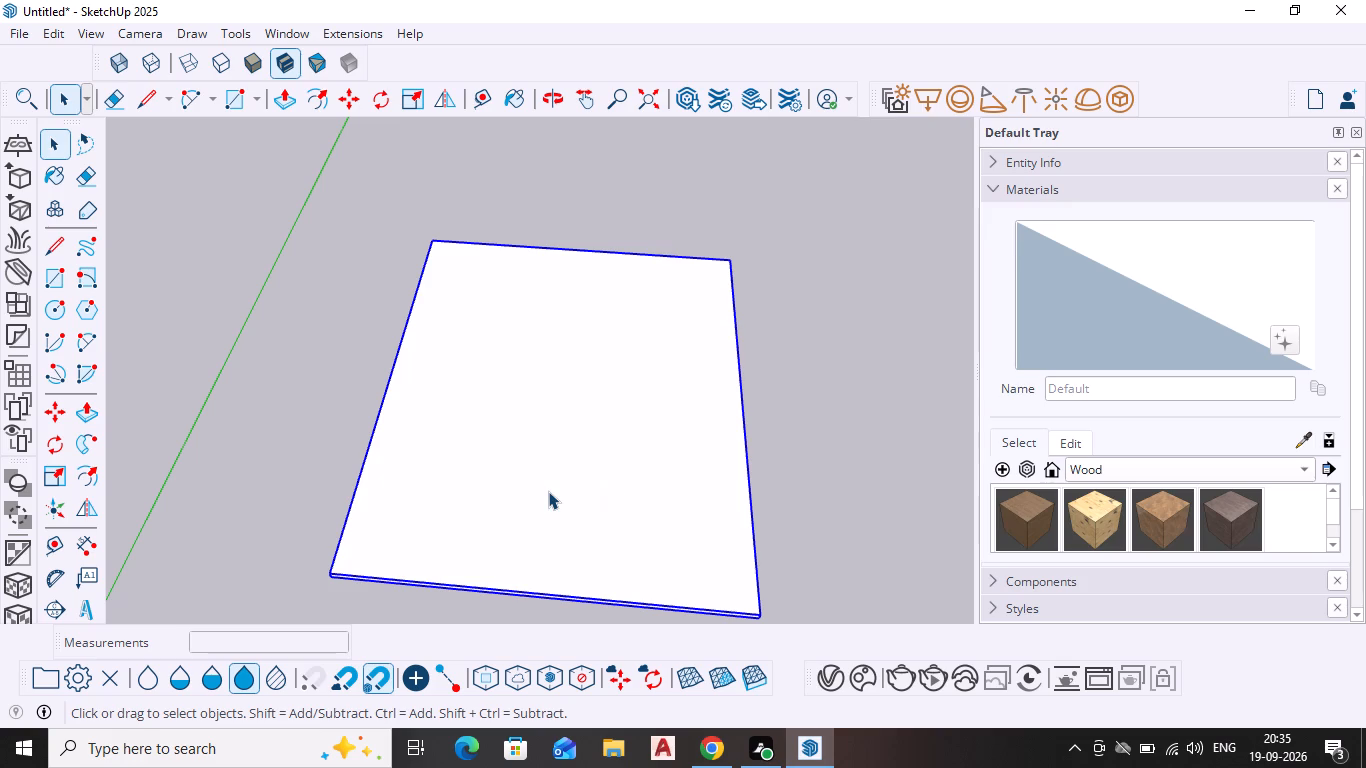
middle_click_drag(453, 457, 480, 459)
scroll(500, 491, "down", 1)
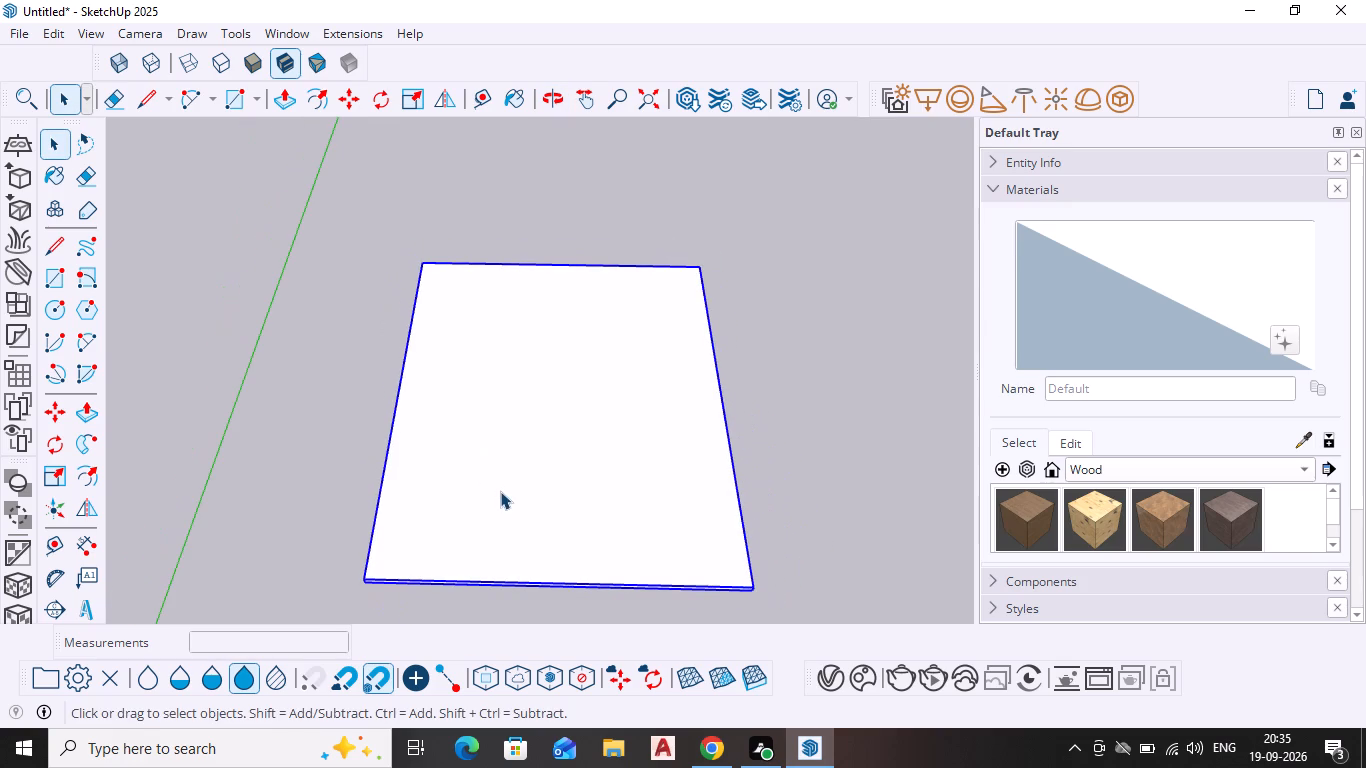
middle_click_drag(526, 479, 527, 406, "shift")
middle_click_drag(527, 406, 523, 488)
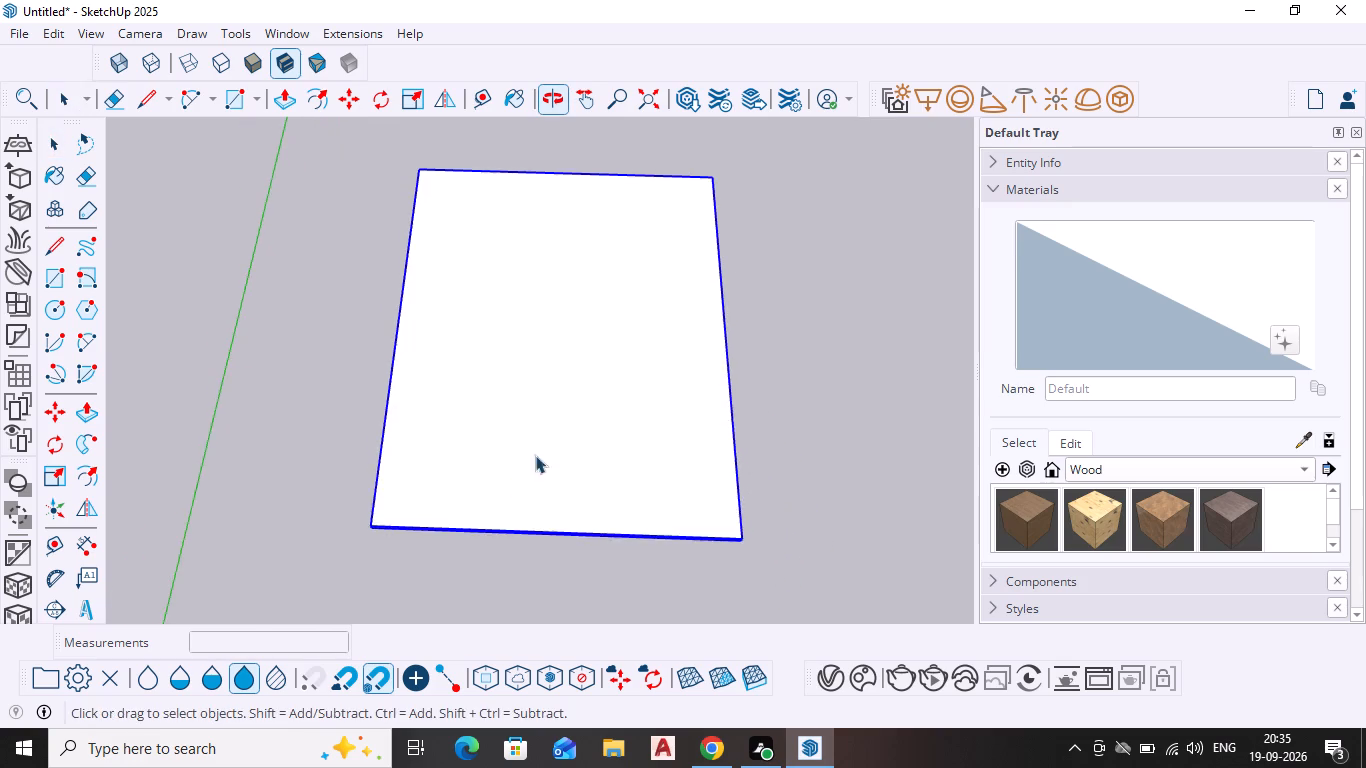
scroll(549, 414, "up", 2)
left_click(864, 362)
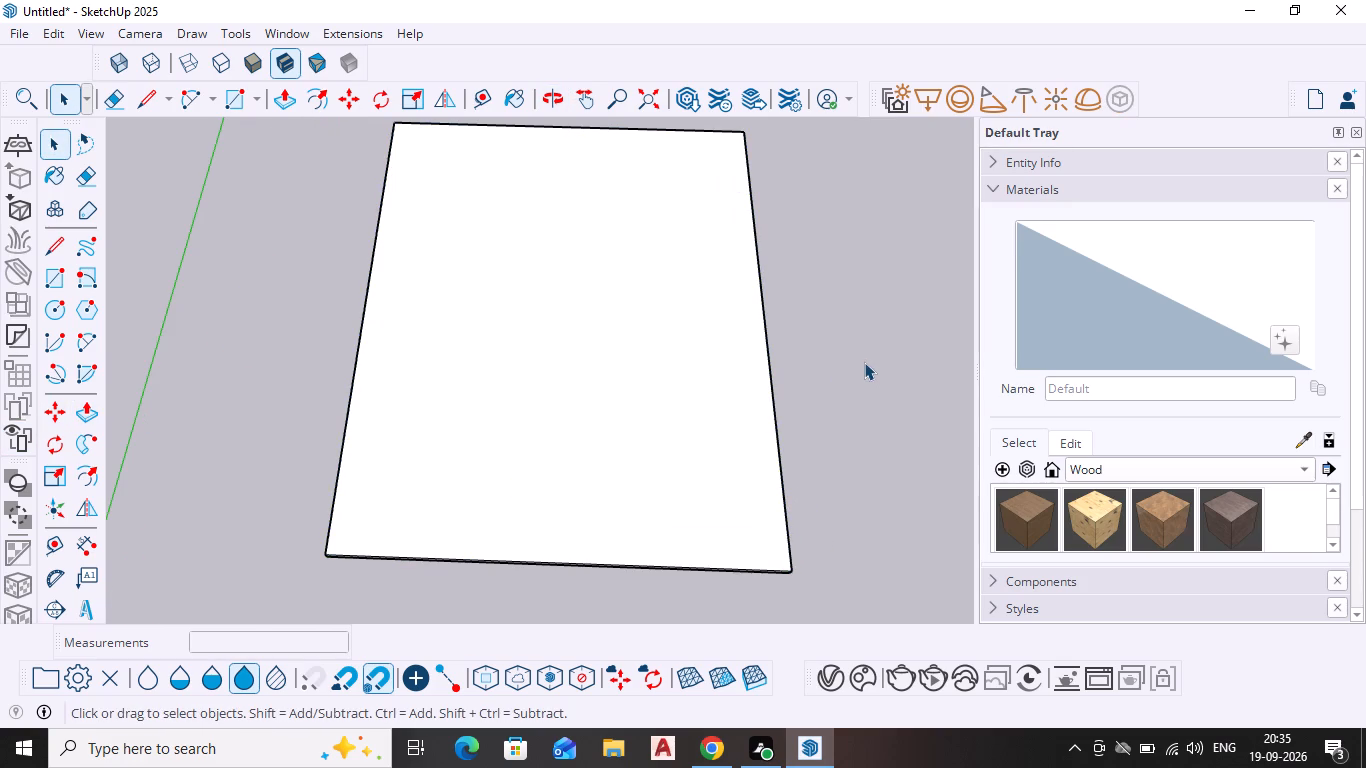
Draw a 20' by 25' rectangle over the grouped slab's top, between its diagonally opposite corners, and select its face.
left_click(52, 282)
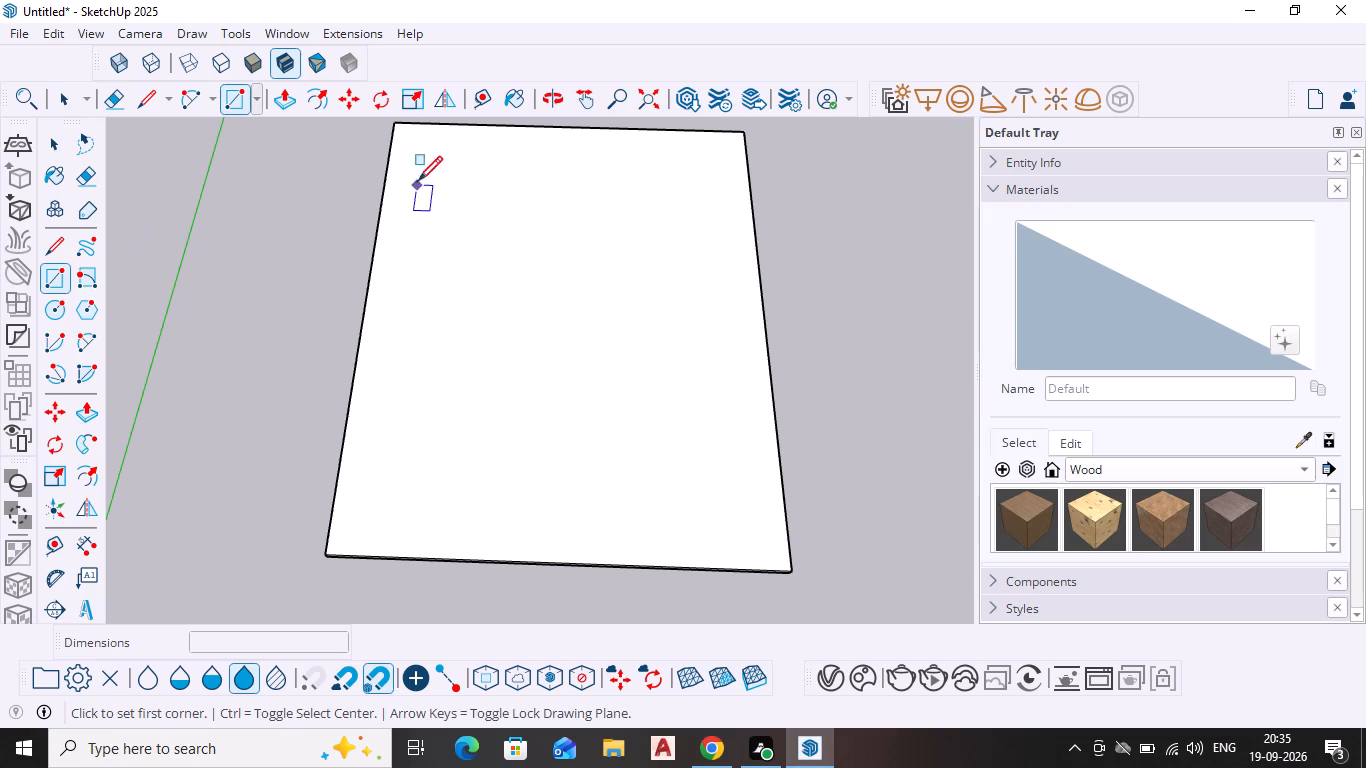
middle_click_drag(411, 190, 413, 232)
middle_click_drag(412, 232, 412, 236, "shift")
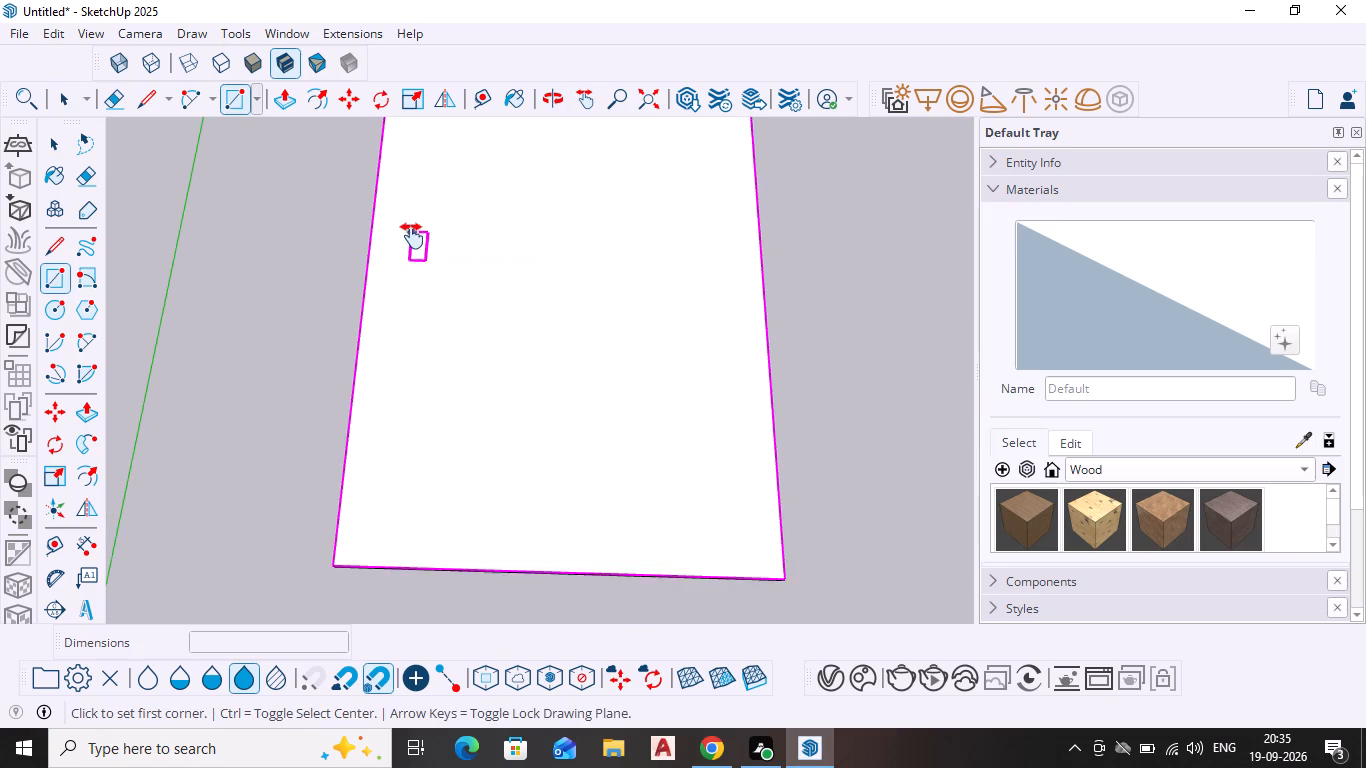
middle_click_drag(412, 236, 412, 288, "shift")
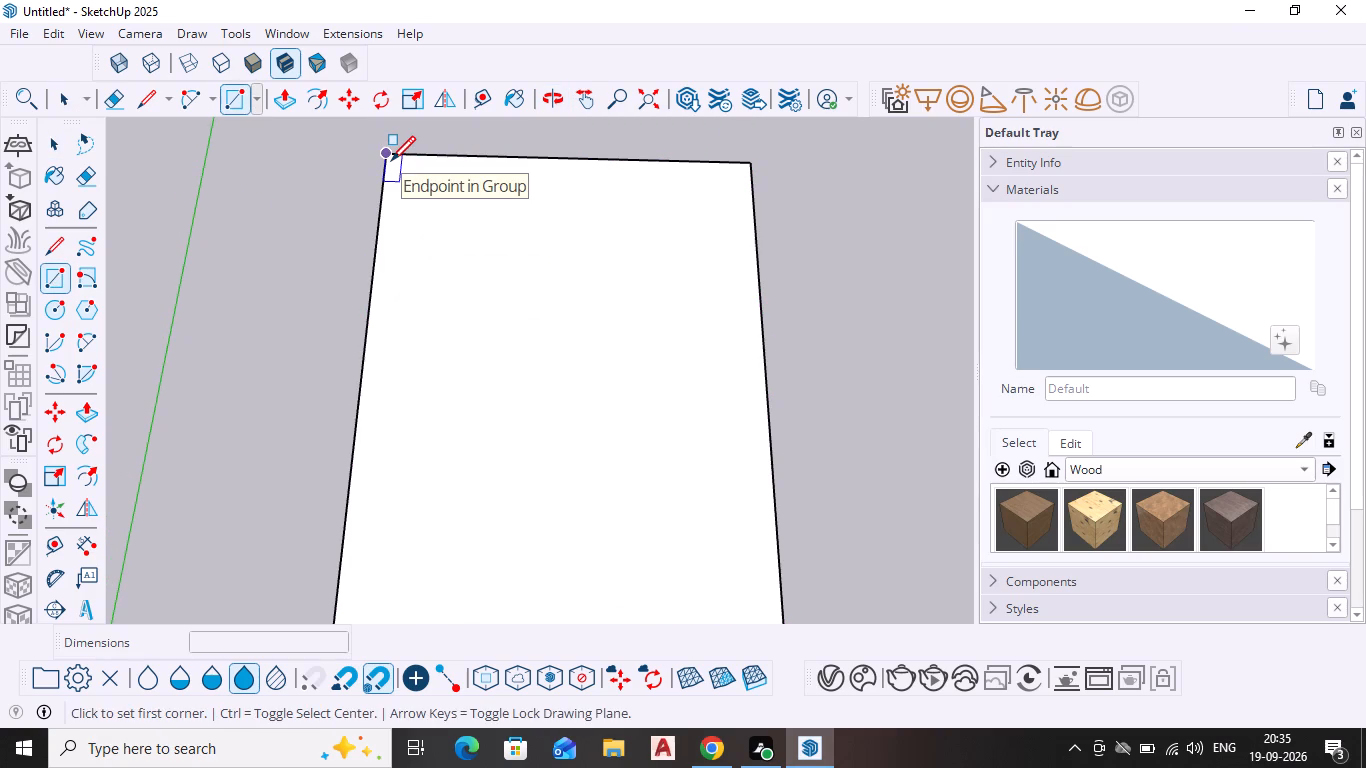
left_click(391, 162)
scroll(471, 388, "down", 1)
middle_click_drag(476, 413, 476, 355)
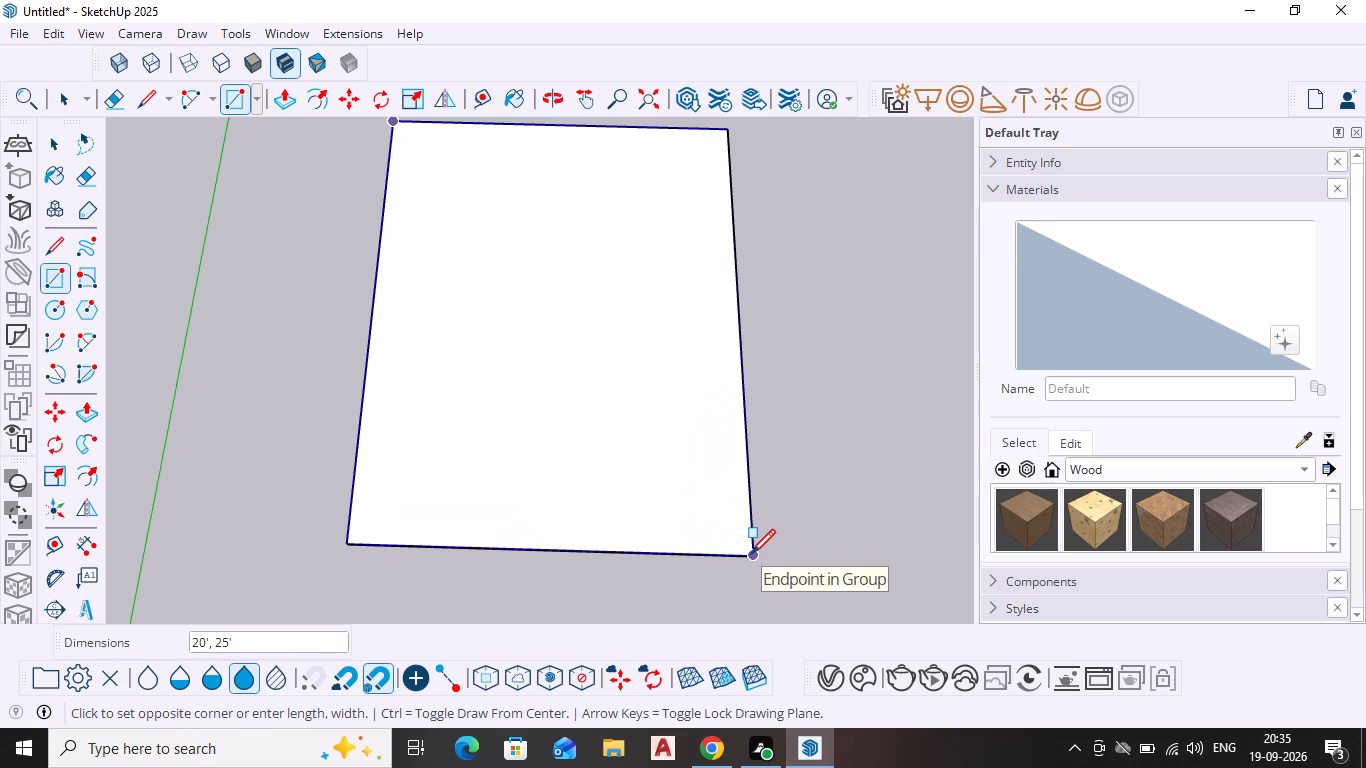
left_click(751, 556)
key("space")
left_click(639, 480)
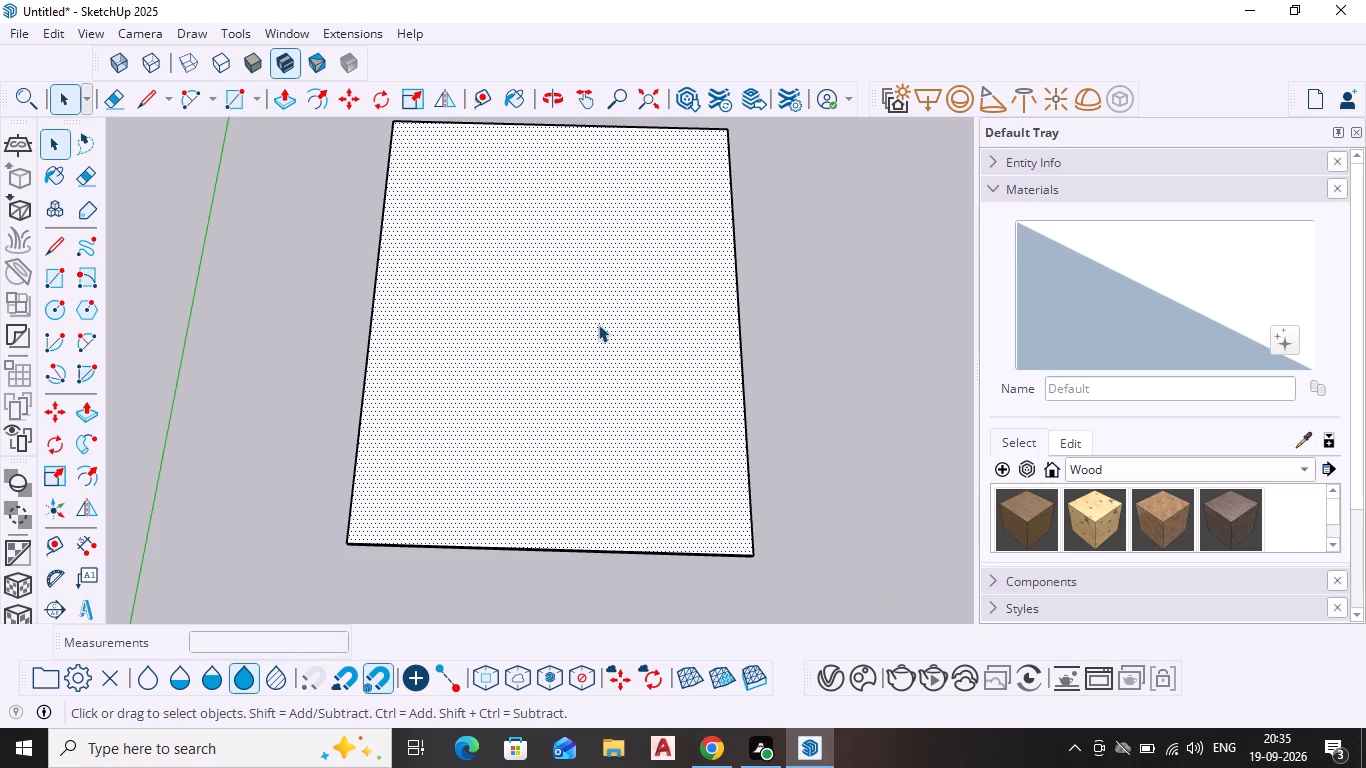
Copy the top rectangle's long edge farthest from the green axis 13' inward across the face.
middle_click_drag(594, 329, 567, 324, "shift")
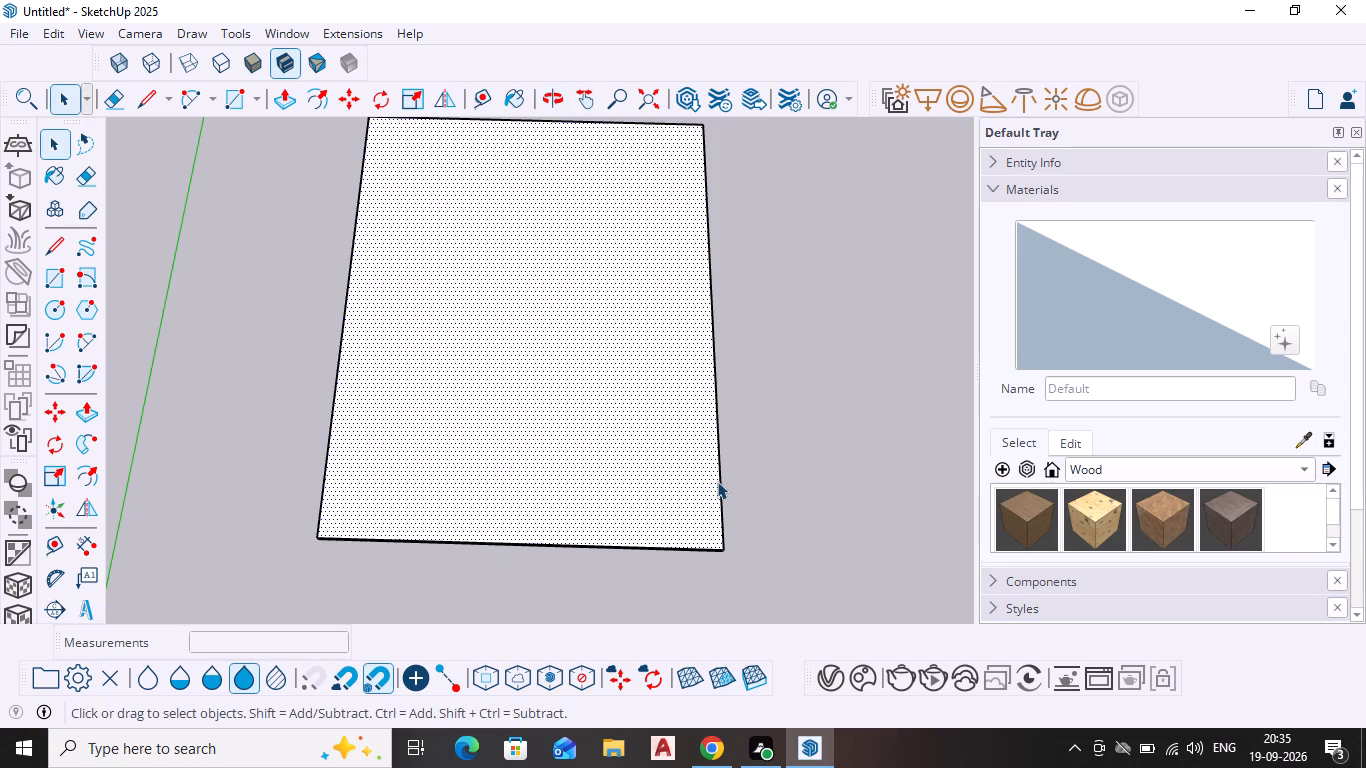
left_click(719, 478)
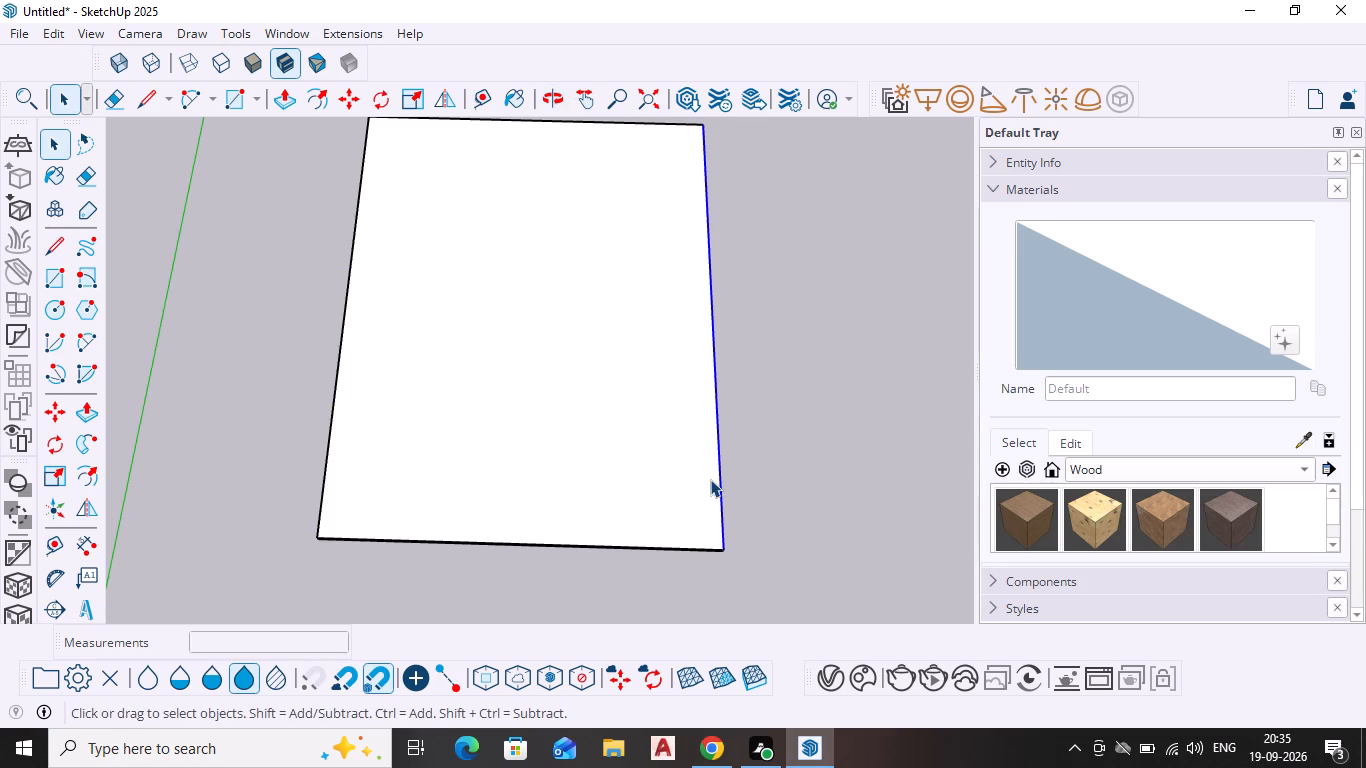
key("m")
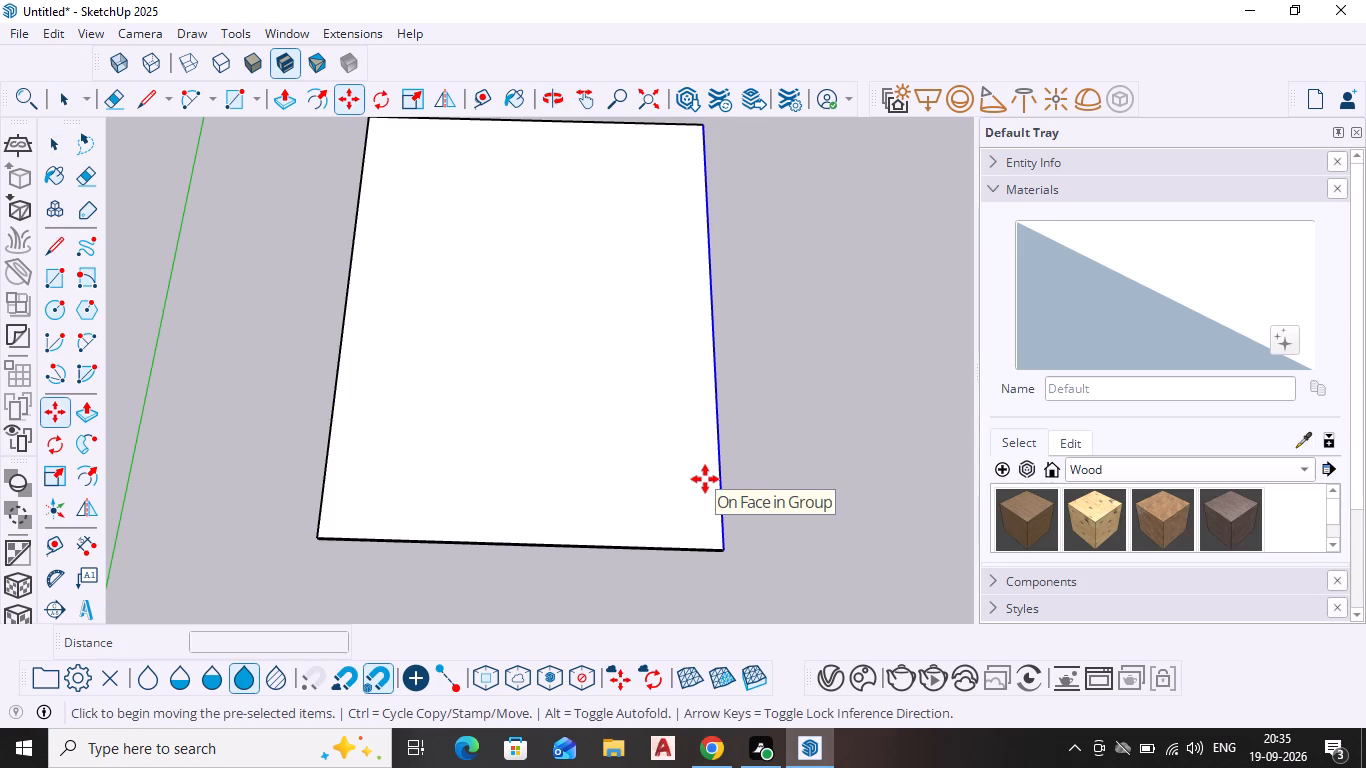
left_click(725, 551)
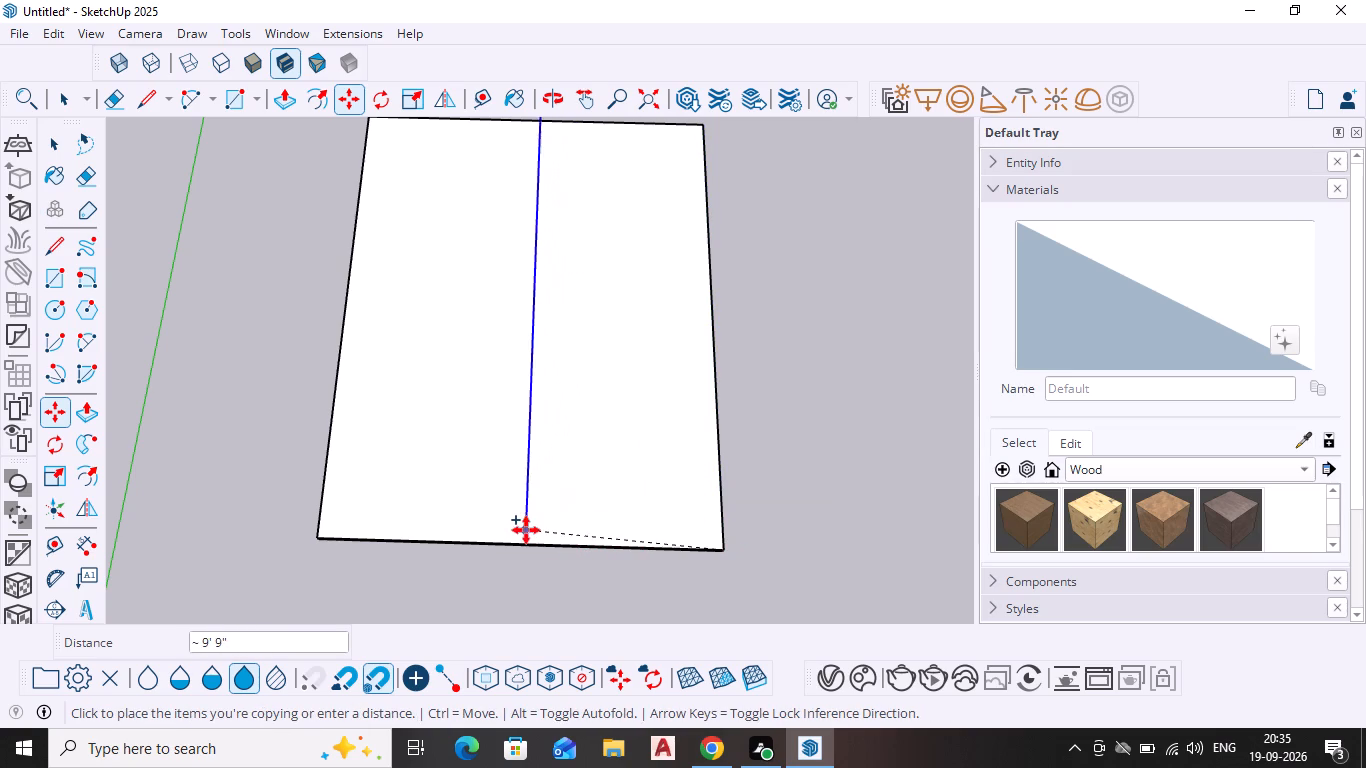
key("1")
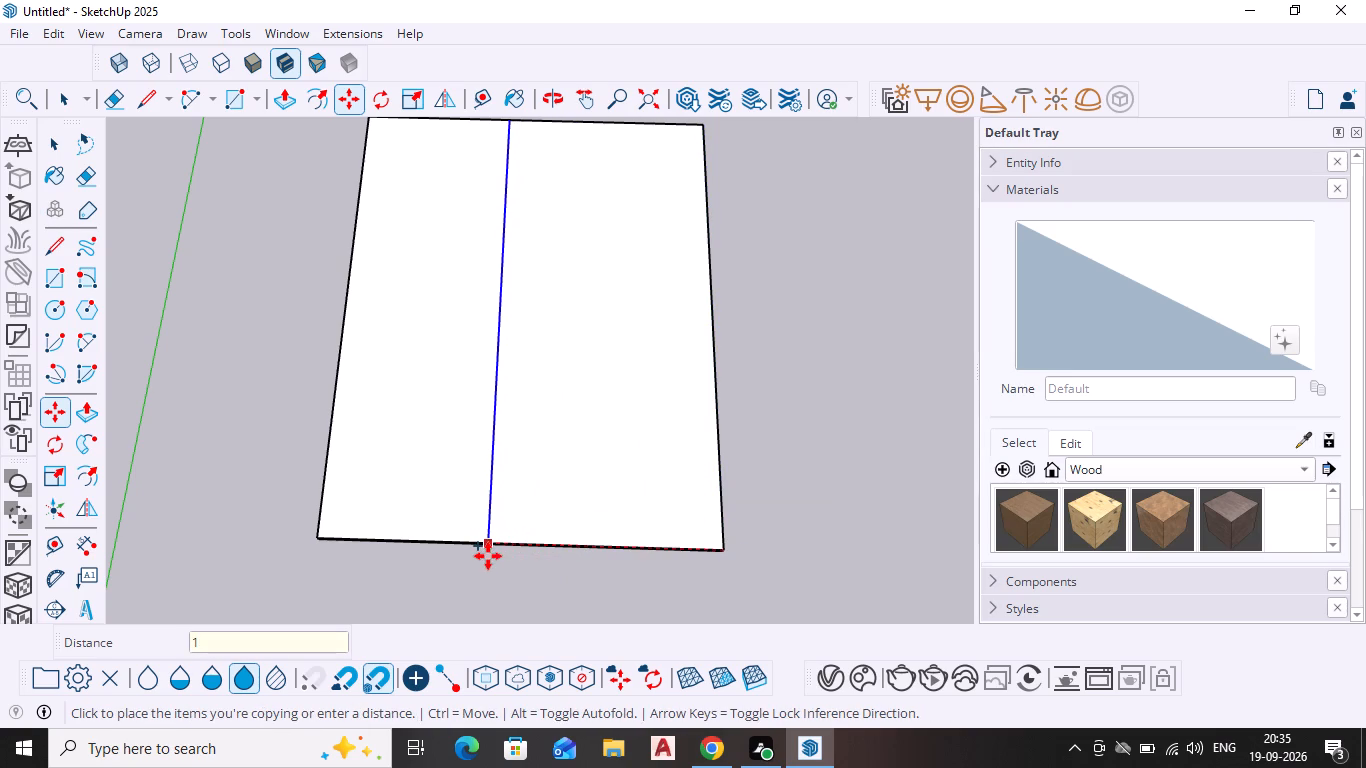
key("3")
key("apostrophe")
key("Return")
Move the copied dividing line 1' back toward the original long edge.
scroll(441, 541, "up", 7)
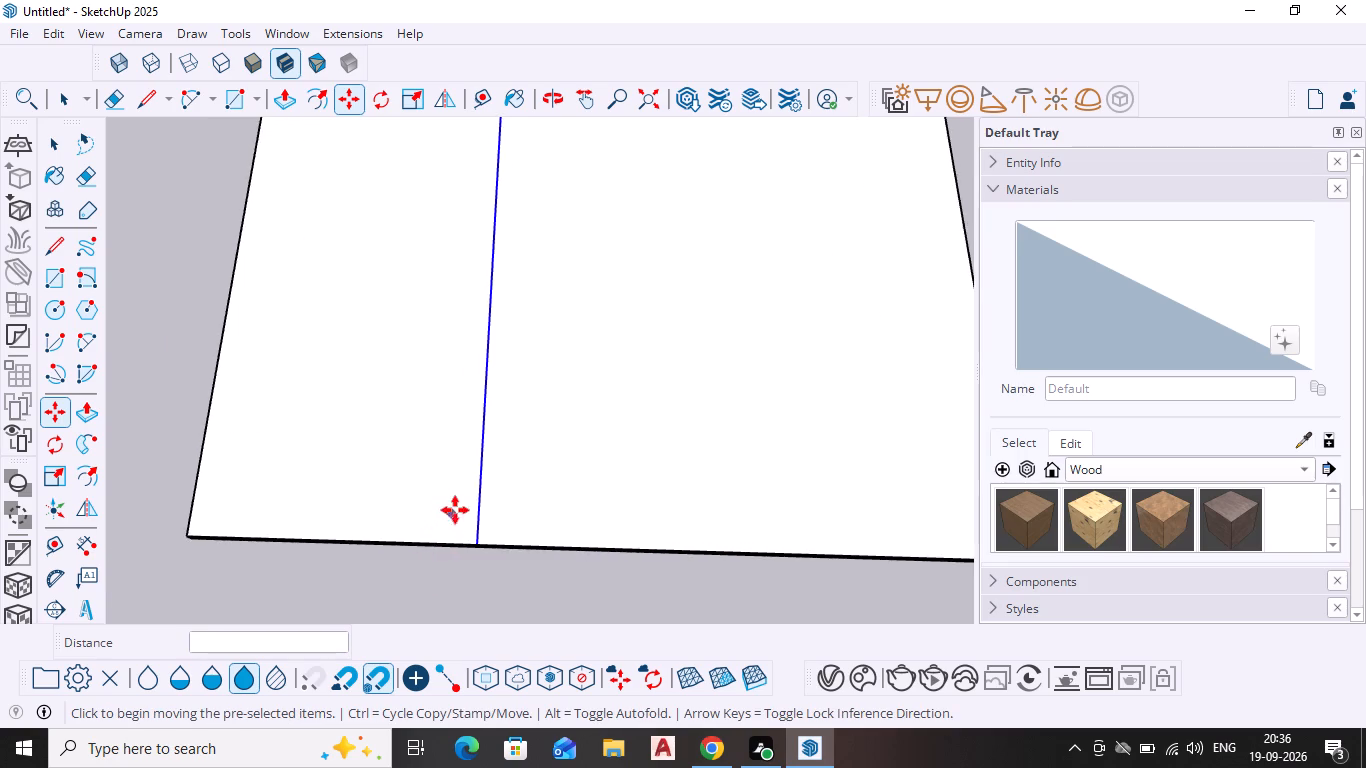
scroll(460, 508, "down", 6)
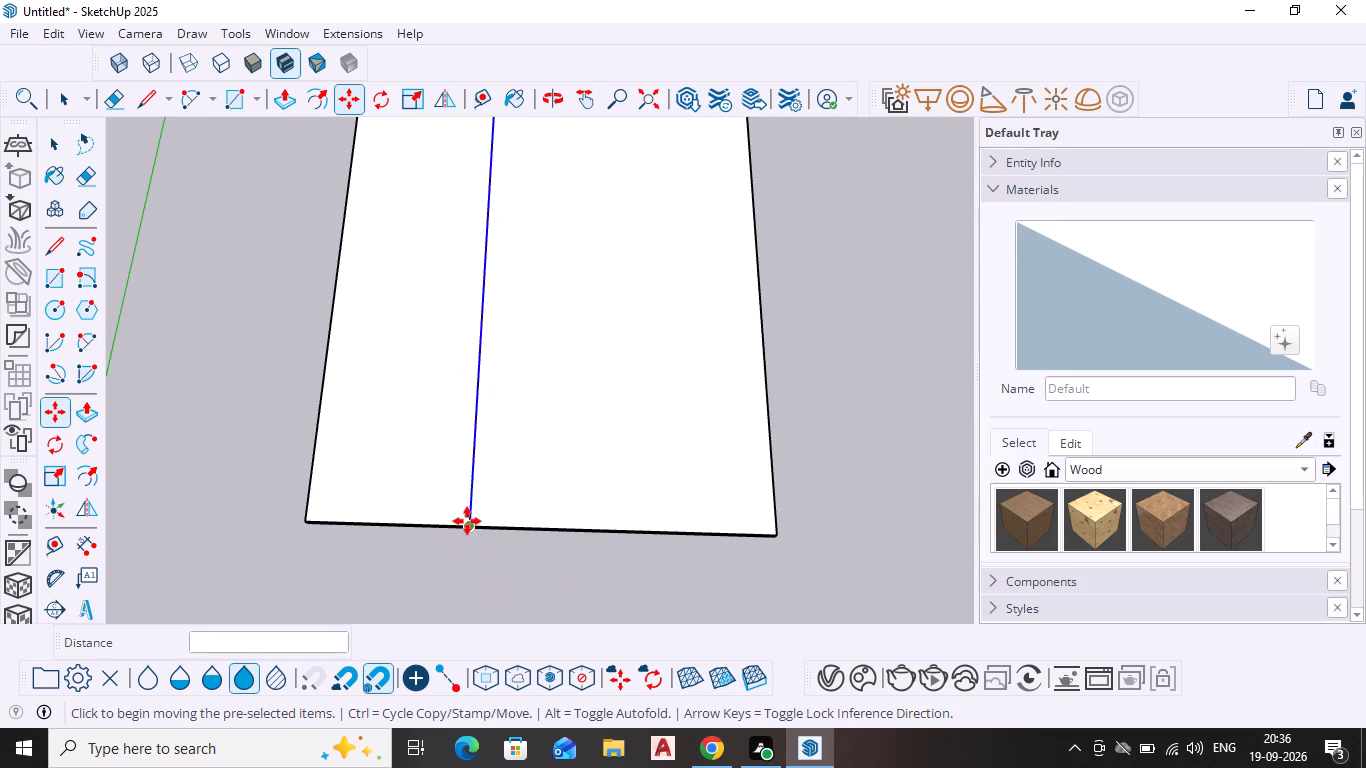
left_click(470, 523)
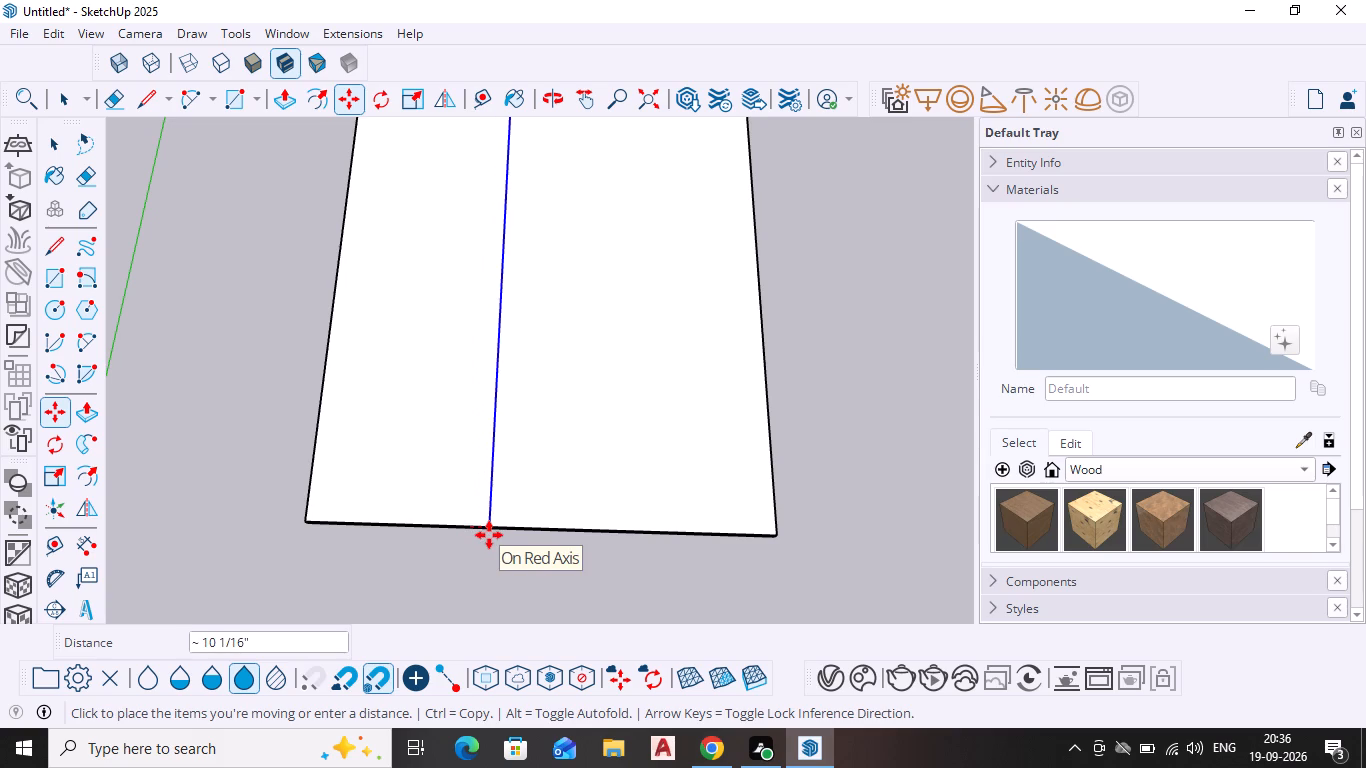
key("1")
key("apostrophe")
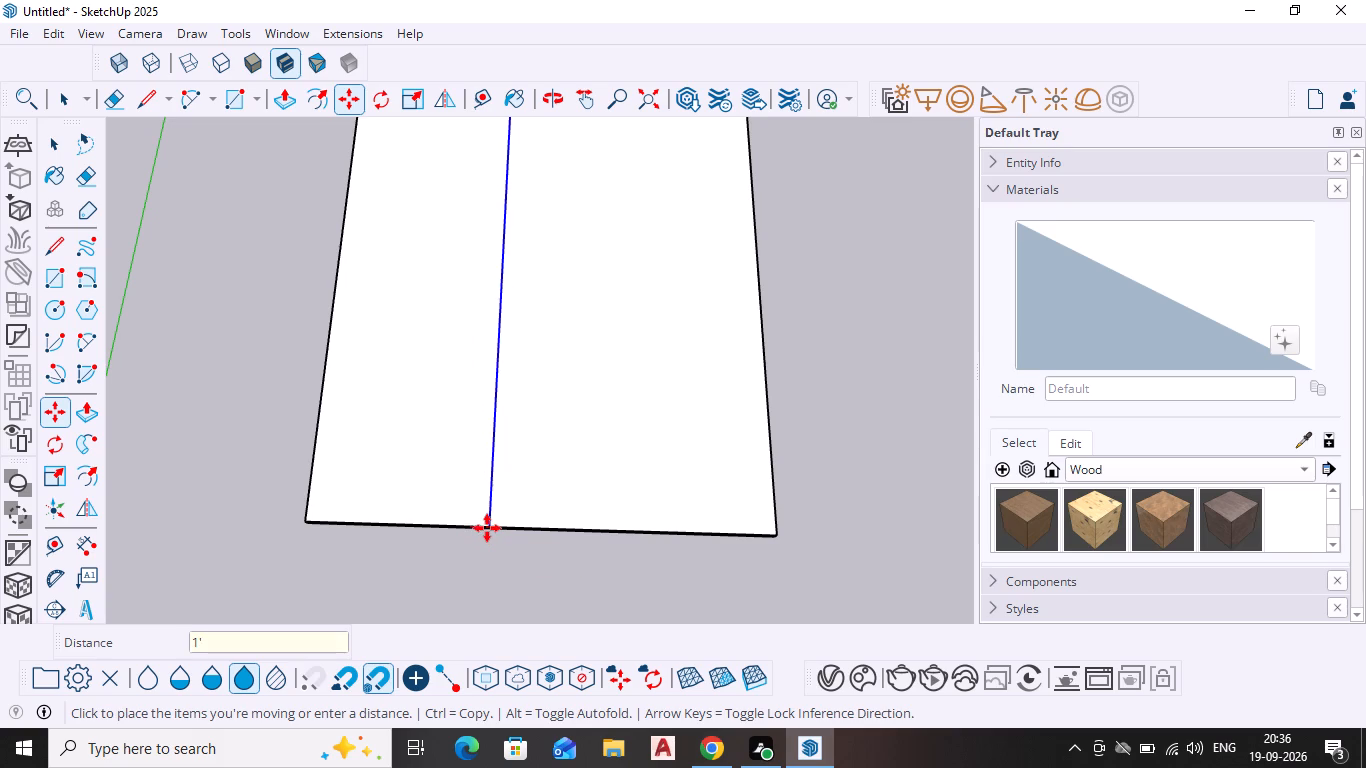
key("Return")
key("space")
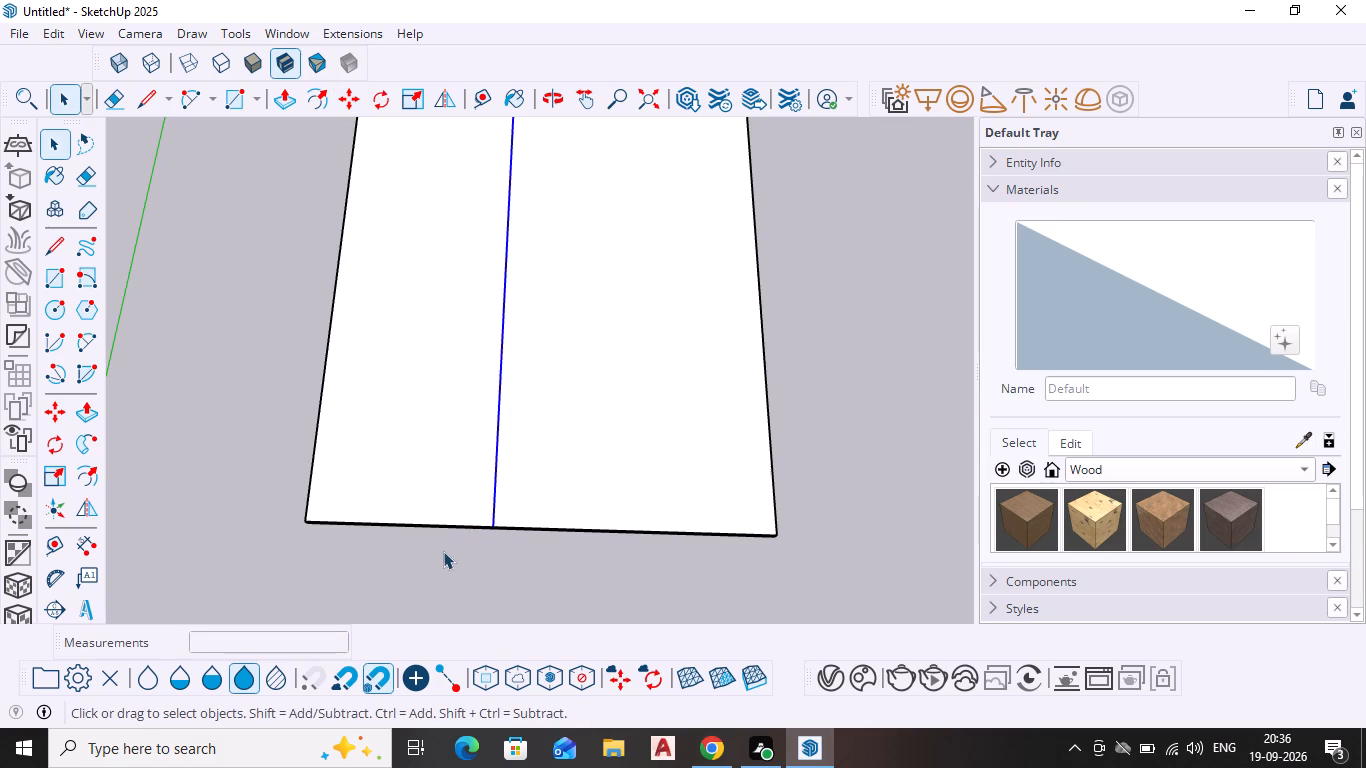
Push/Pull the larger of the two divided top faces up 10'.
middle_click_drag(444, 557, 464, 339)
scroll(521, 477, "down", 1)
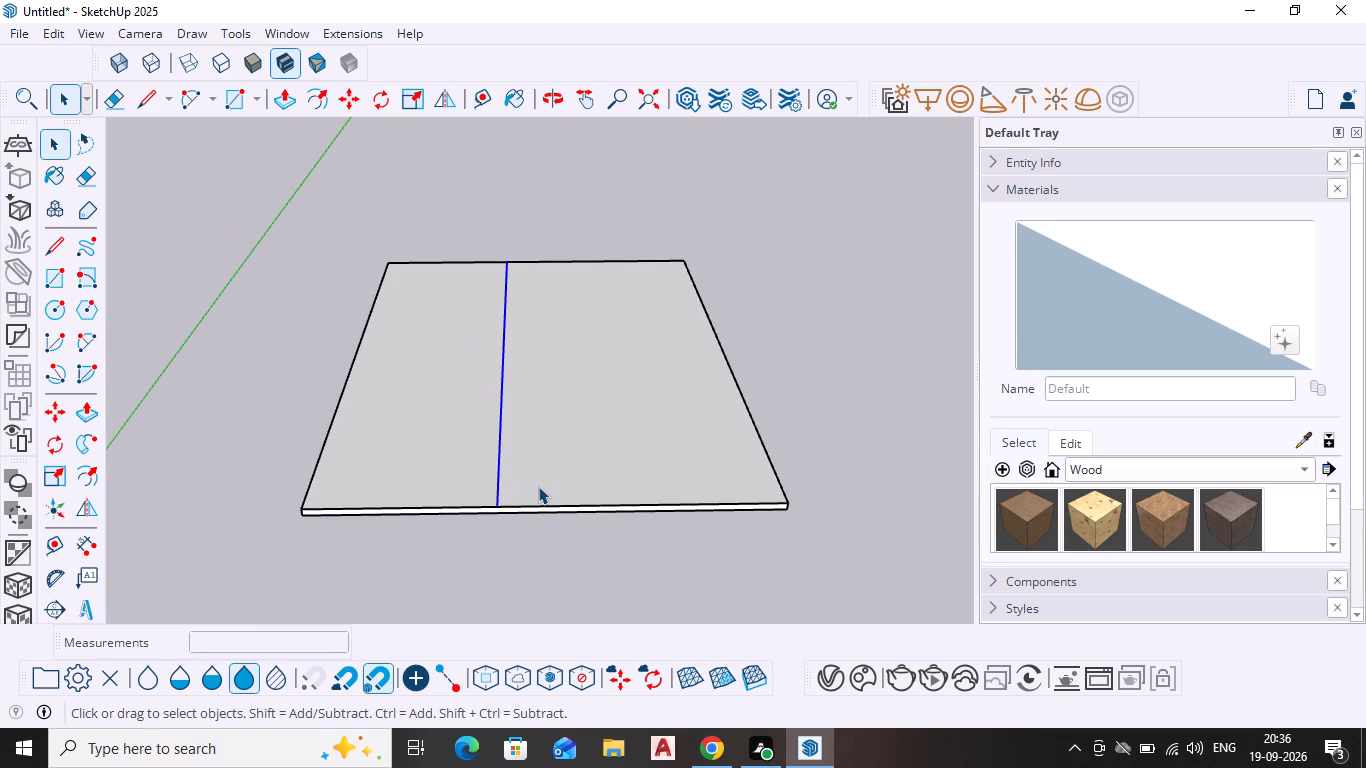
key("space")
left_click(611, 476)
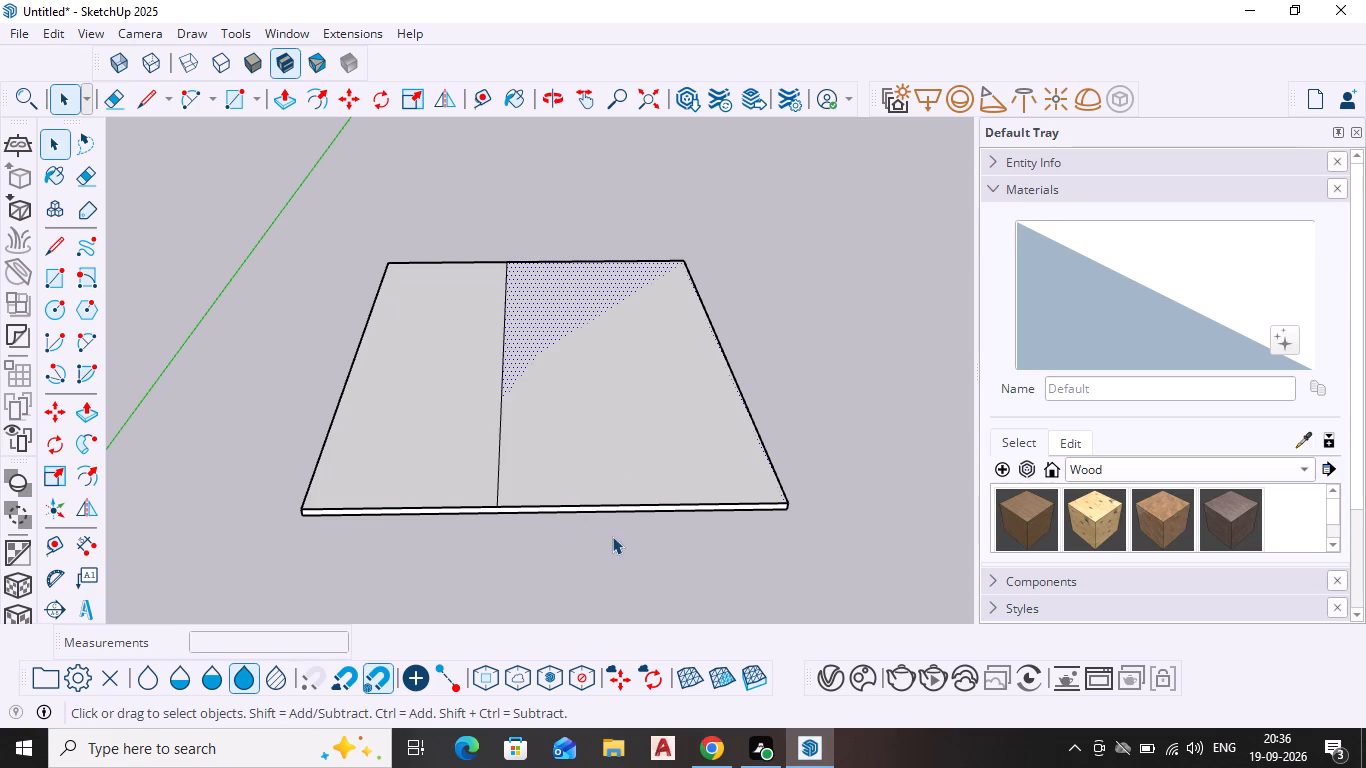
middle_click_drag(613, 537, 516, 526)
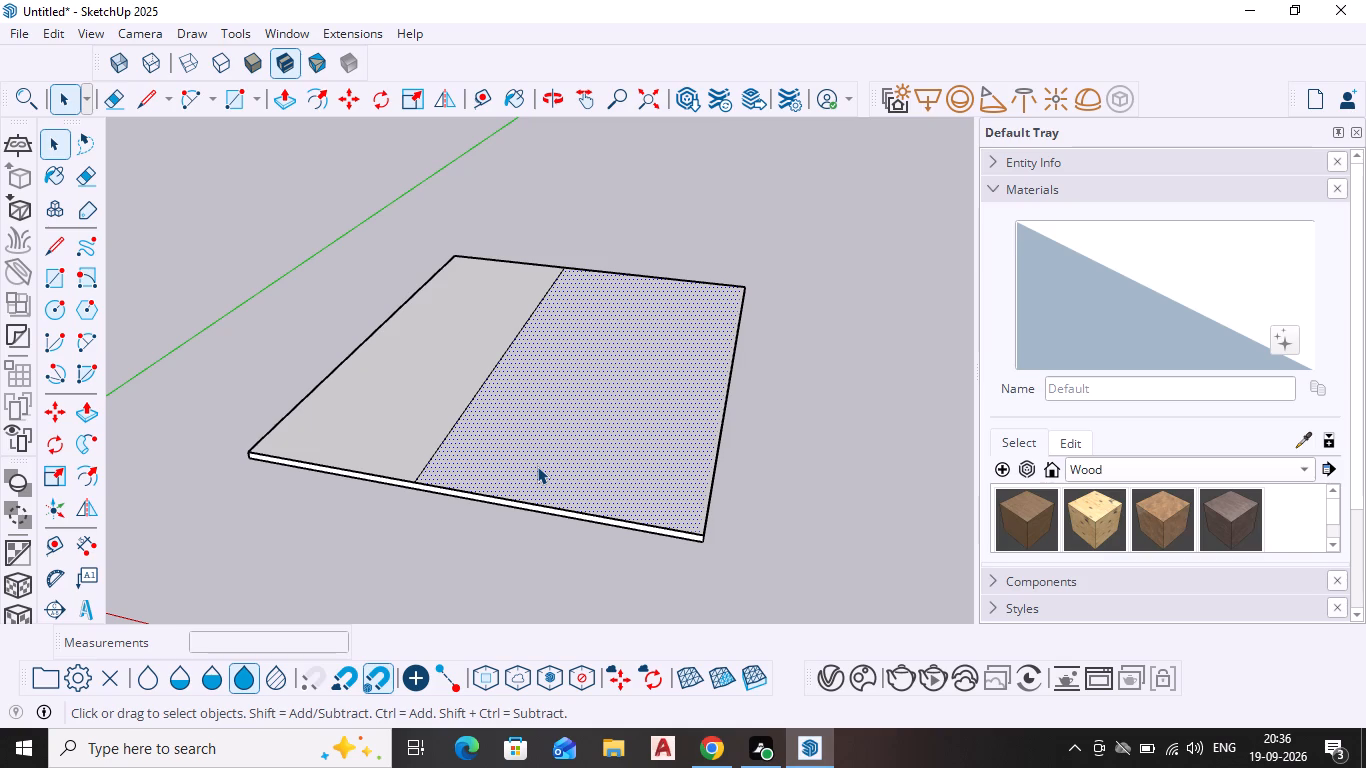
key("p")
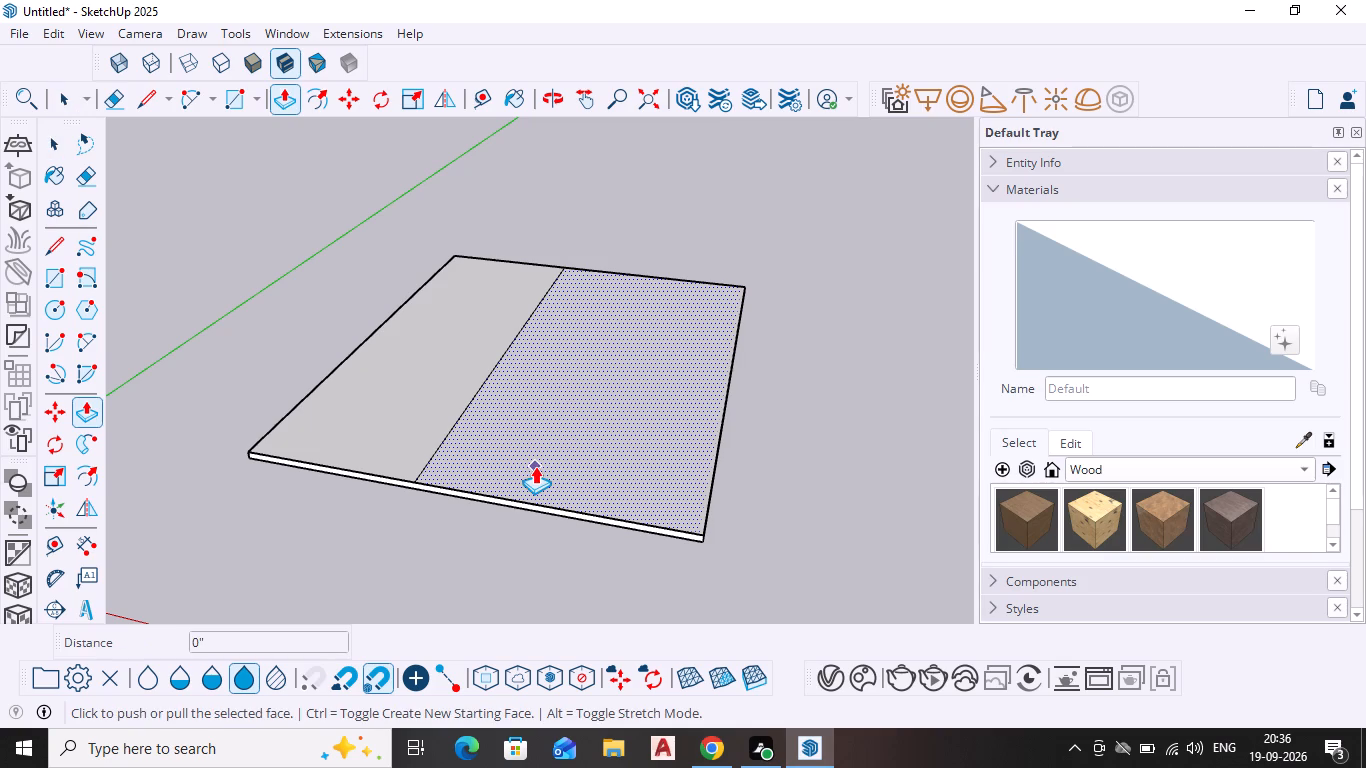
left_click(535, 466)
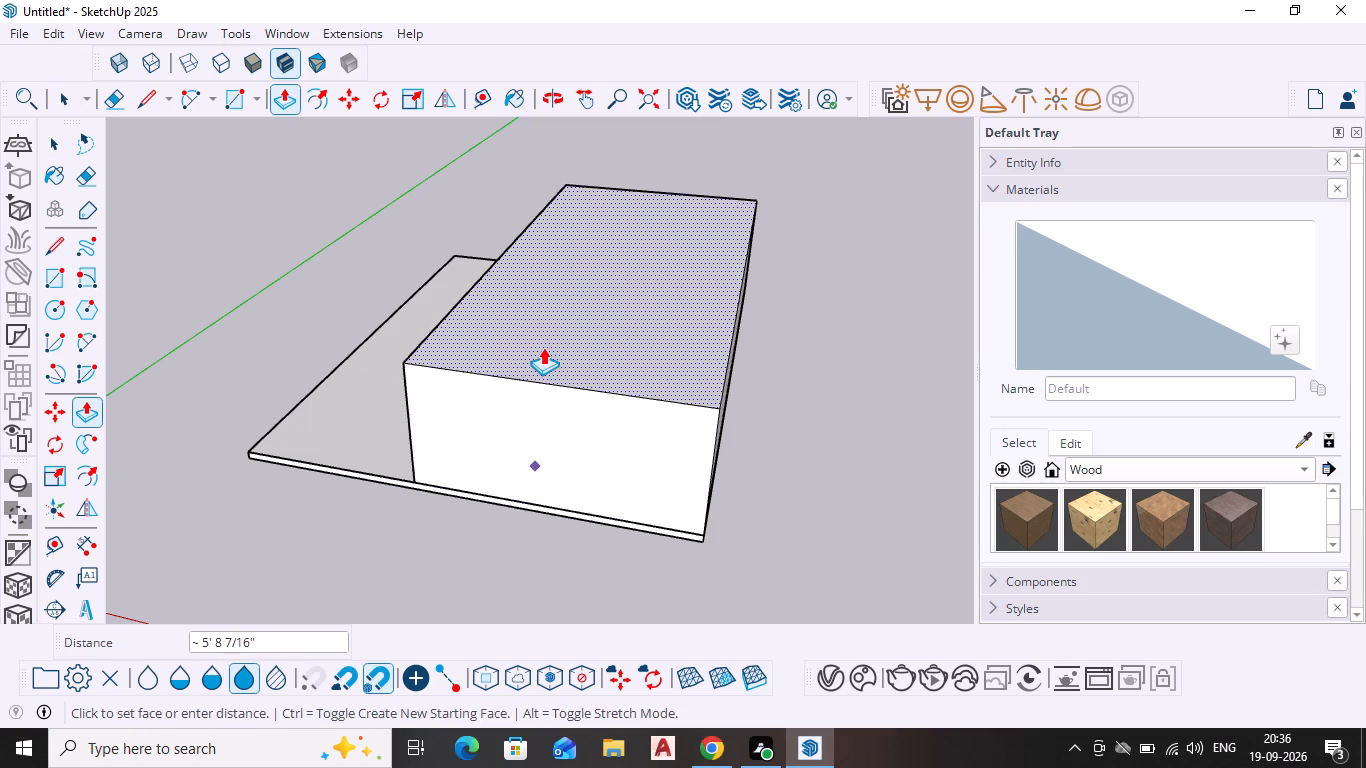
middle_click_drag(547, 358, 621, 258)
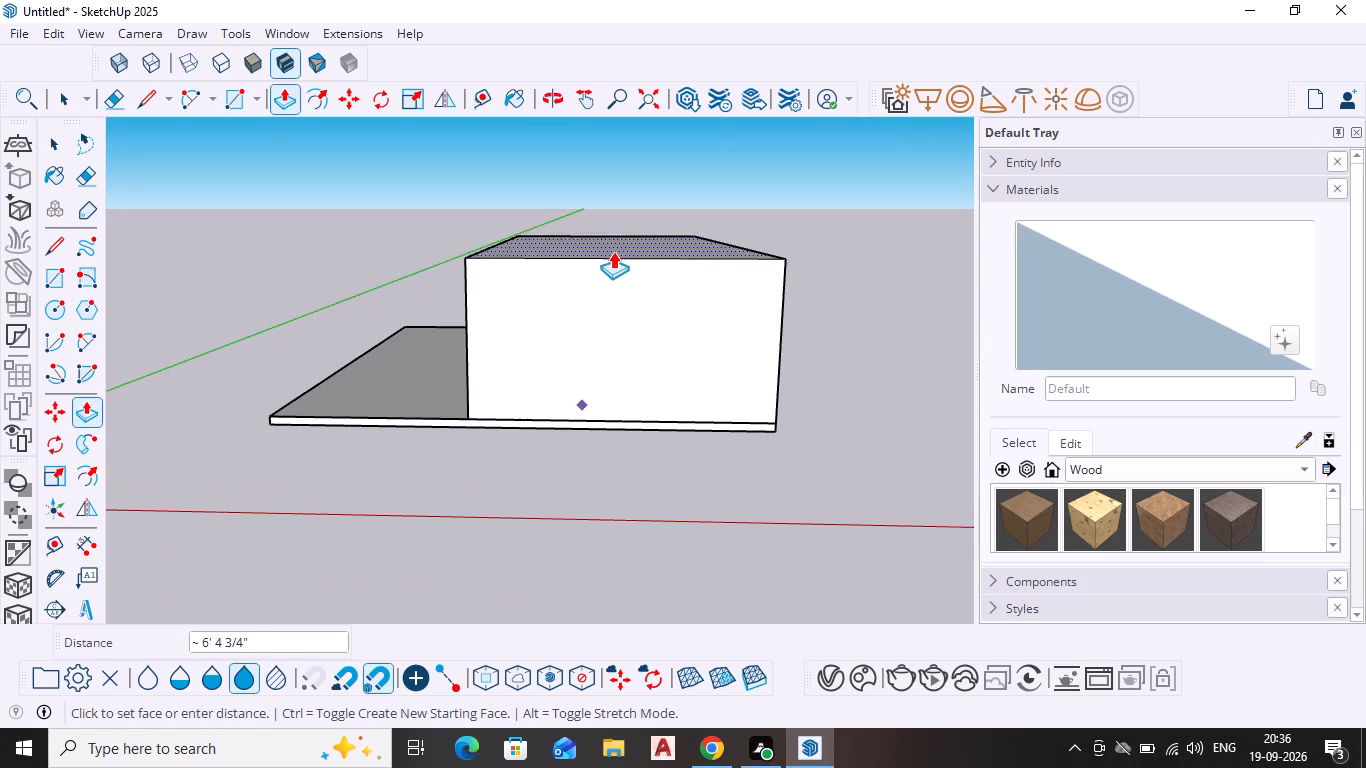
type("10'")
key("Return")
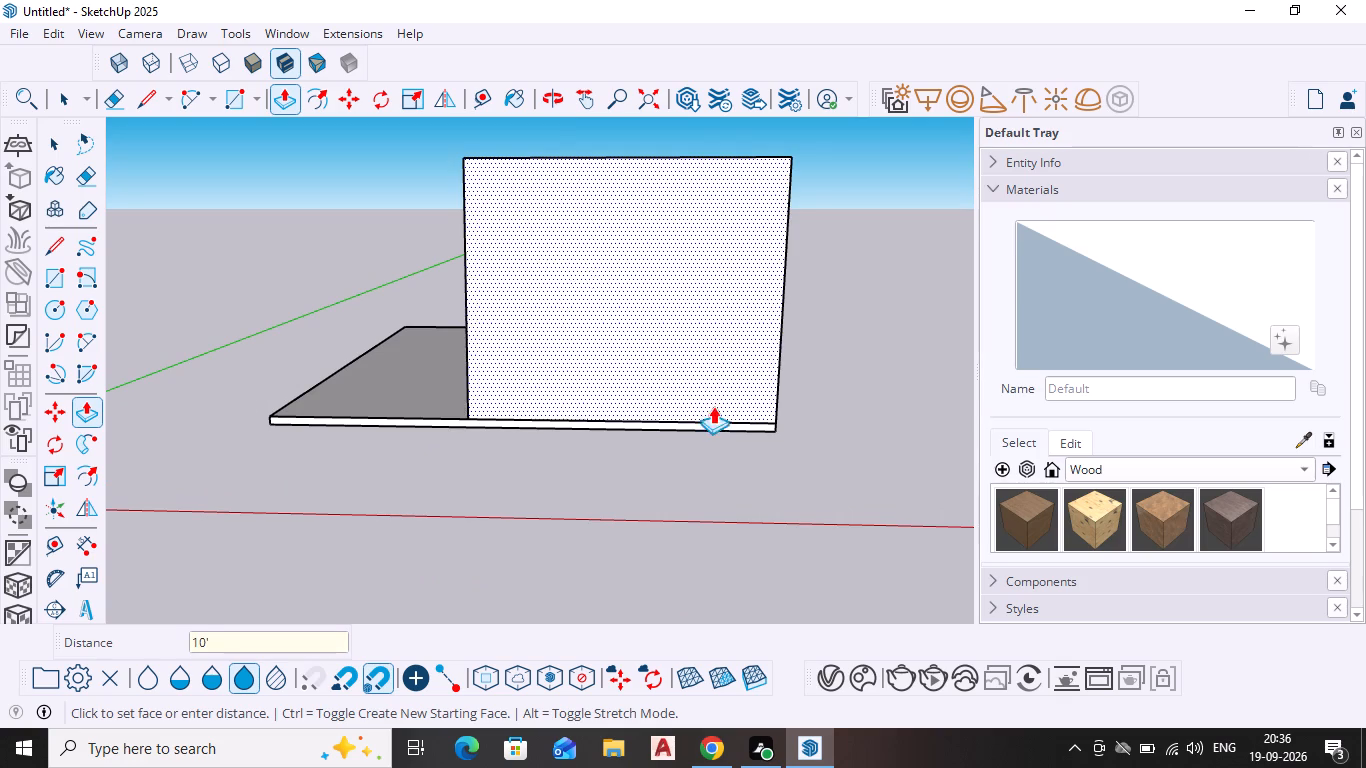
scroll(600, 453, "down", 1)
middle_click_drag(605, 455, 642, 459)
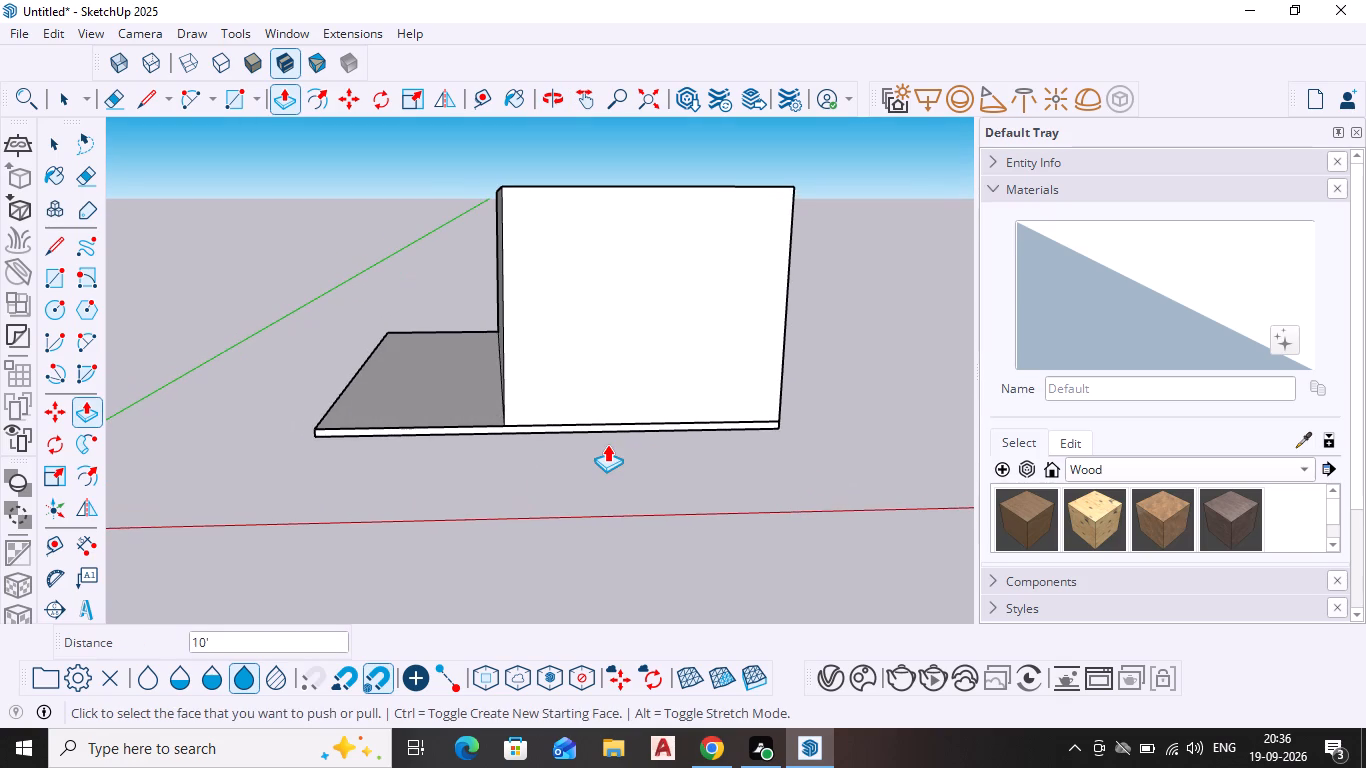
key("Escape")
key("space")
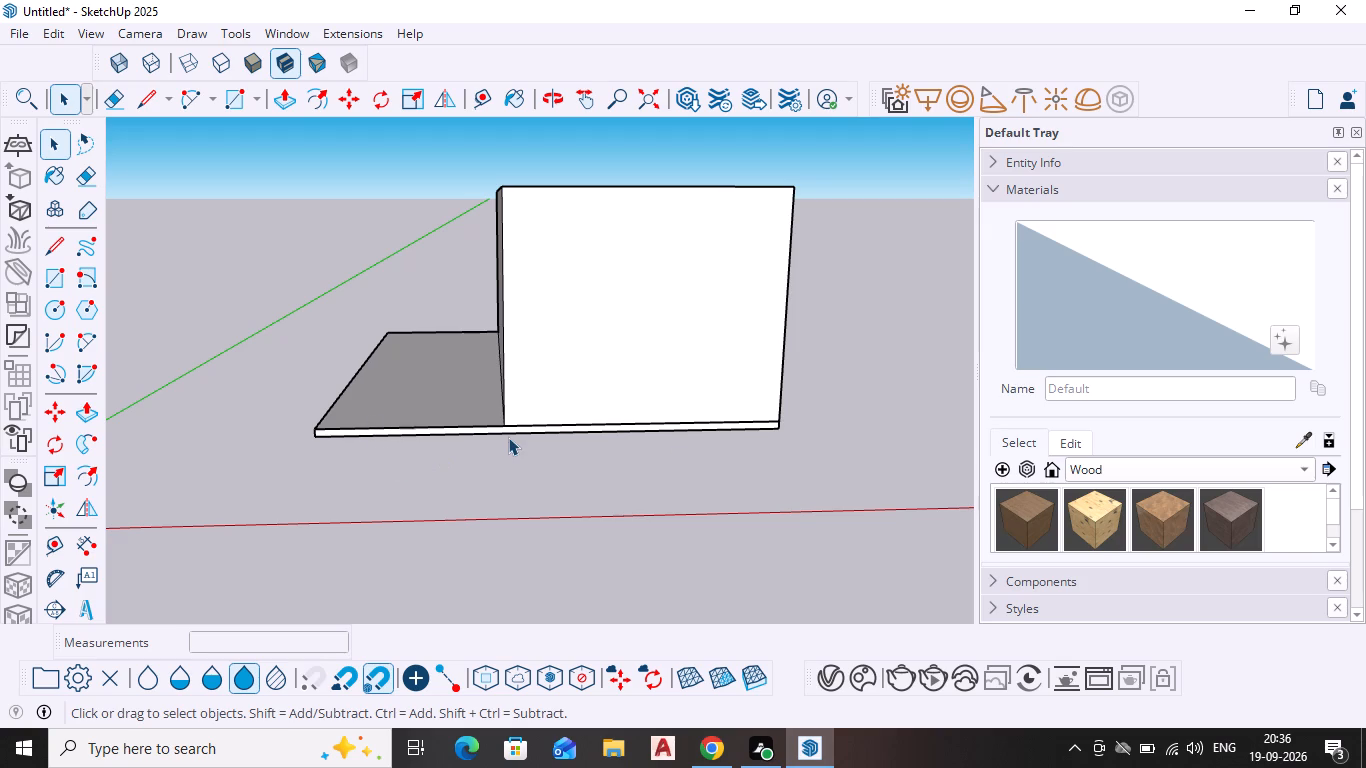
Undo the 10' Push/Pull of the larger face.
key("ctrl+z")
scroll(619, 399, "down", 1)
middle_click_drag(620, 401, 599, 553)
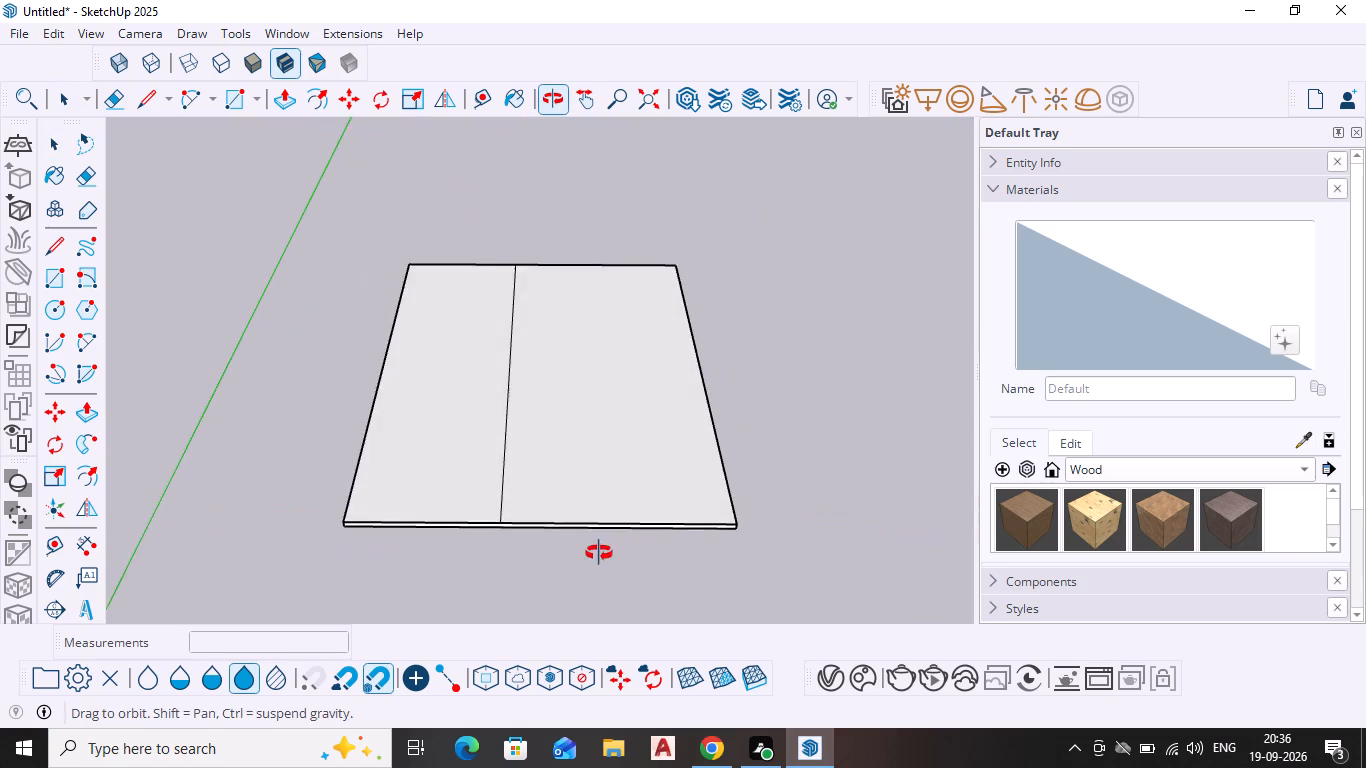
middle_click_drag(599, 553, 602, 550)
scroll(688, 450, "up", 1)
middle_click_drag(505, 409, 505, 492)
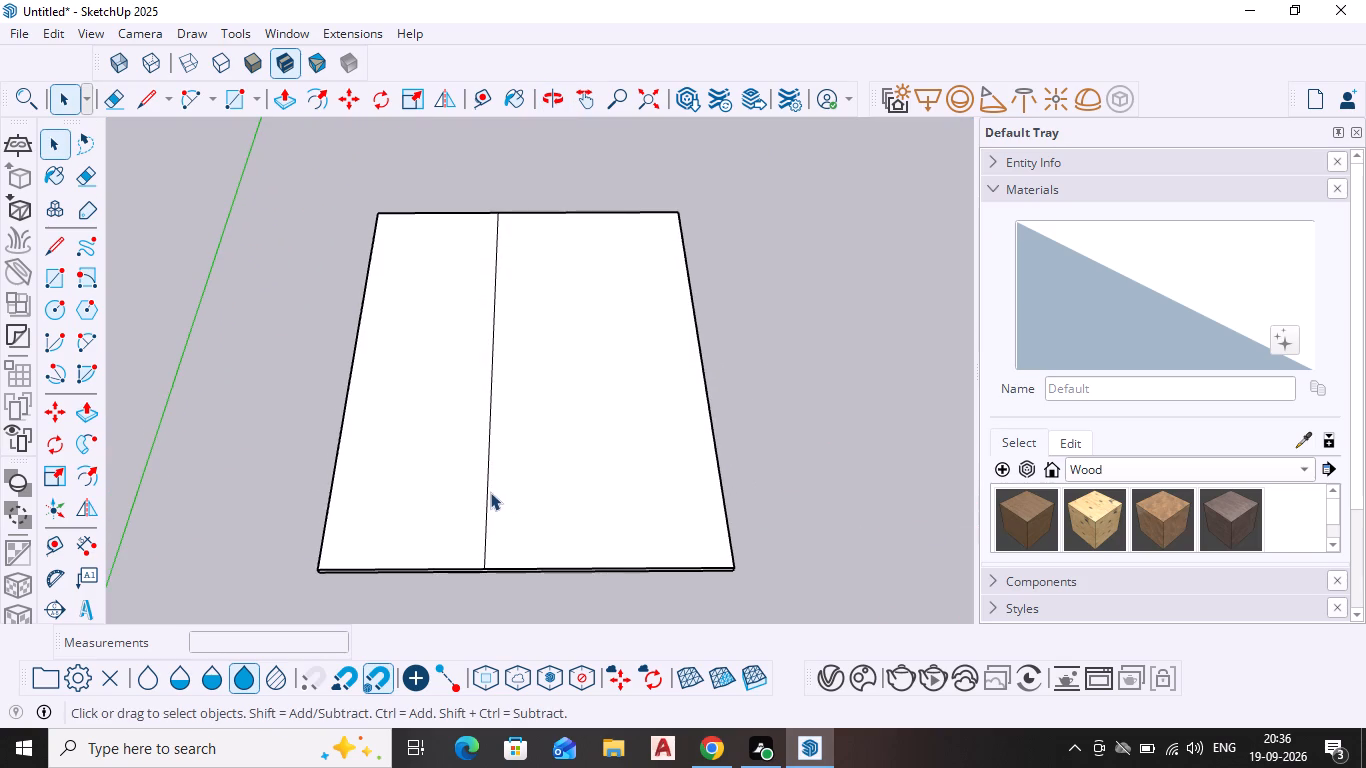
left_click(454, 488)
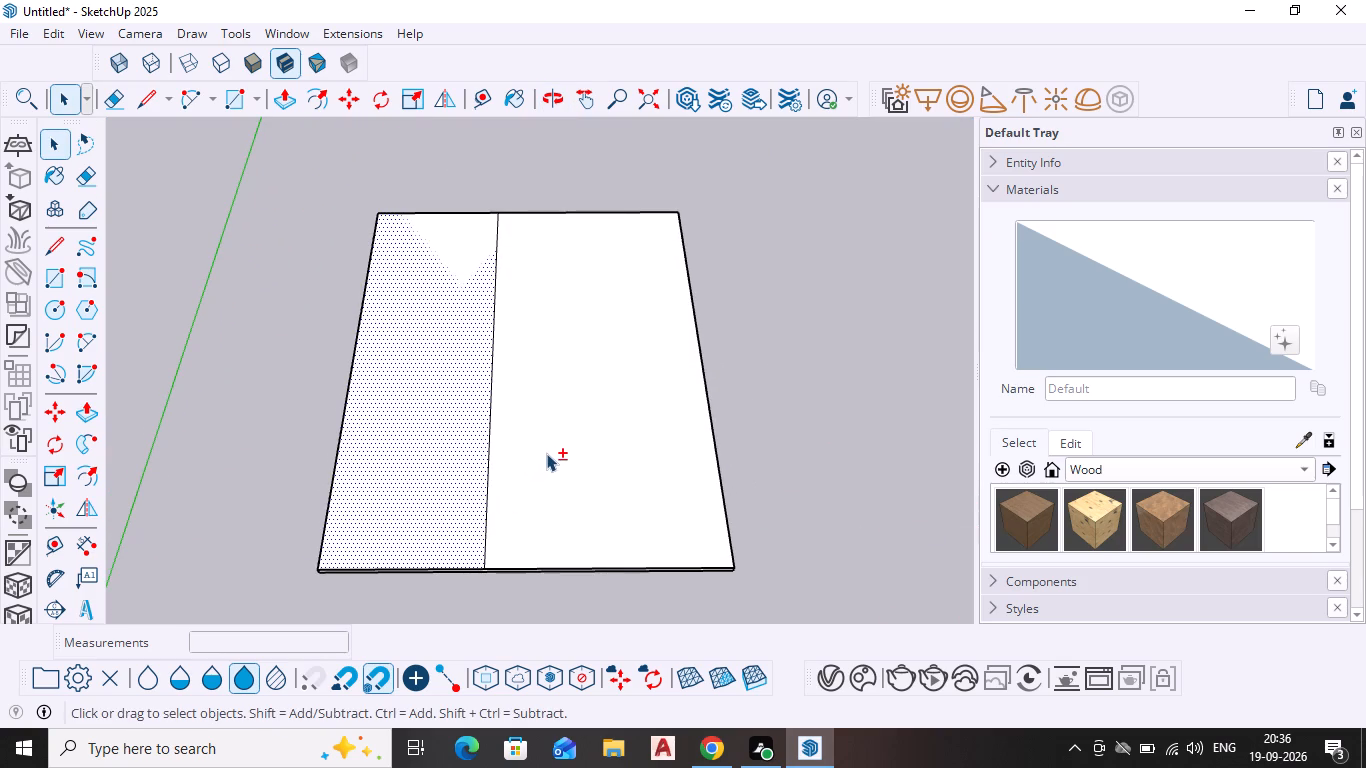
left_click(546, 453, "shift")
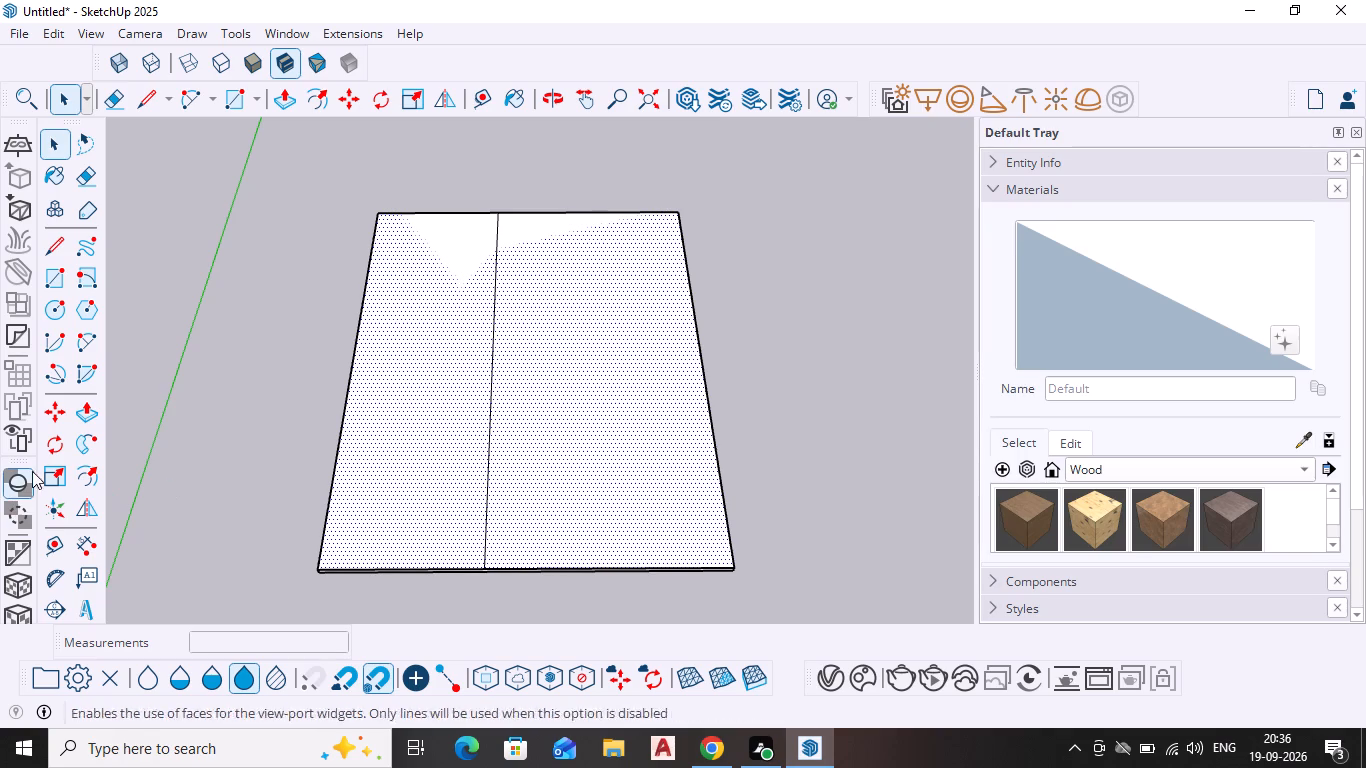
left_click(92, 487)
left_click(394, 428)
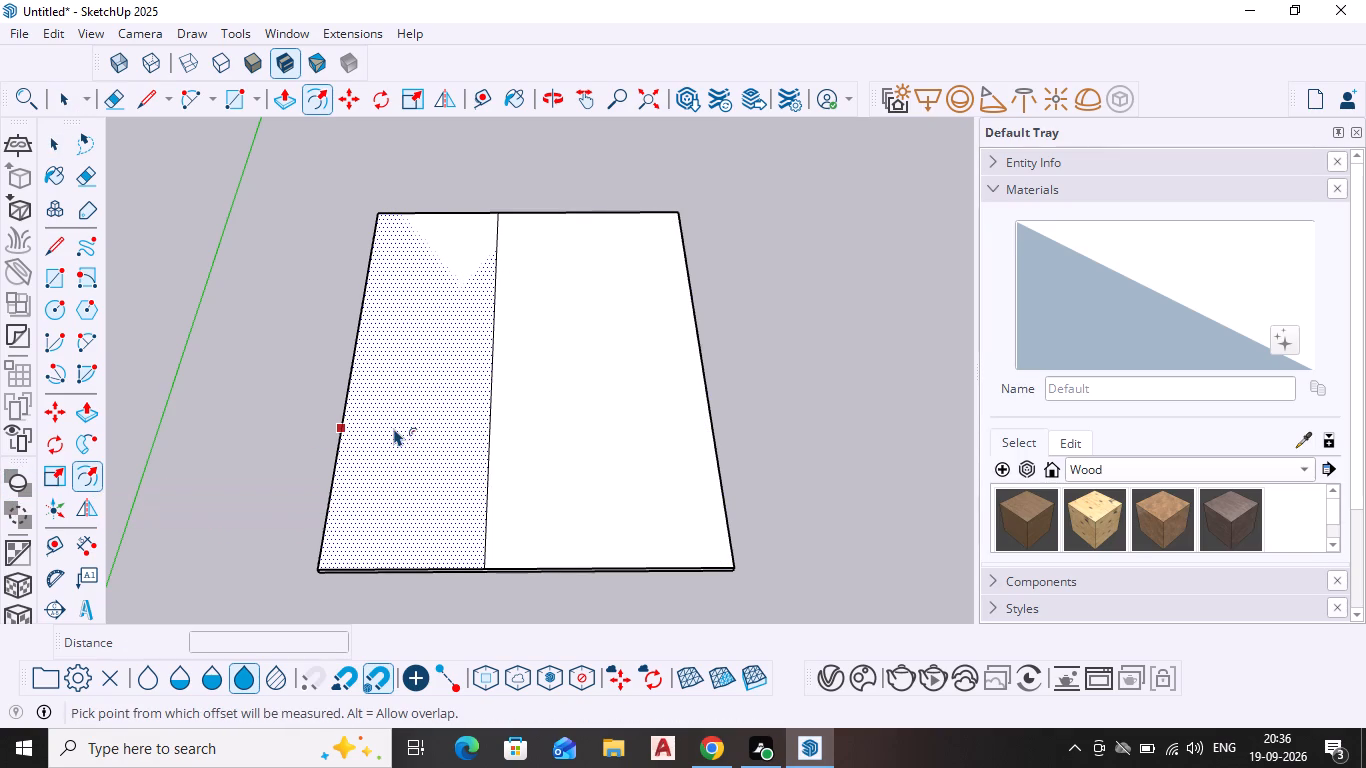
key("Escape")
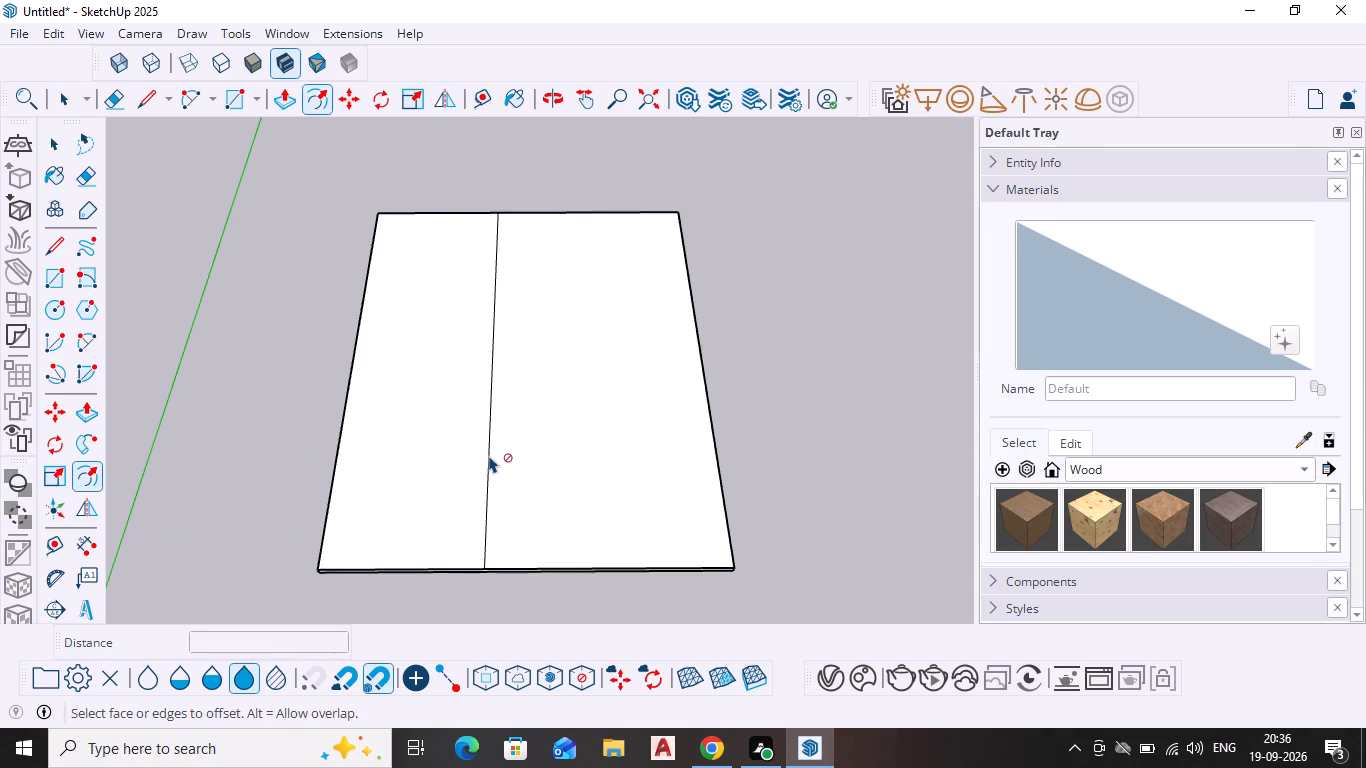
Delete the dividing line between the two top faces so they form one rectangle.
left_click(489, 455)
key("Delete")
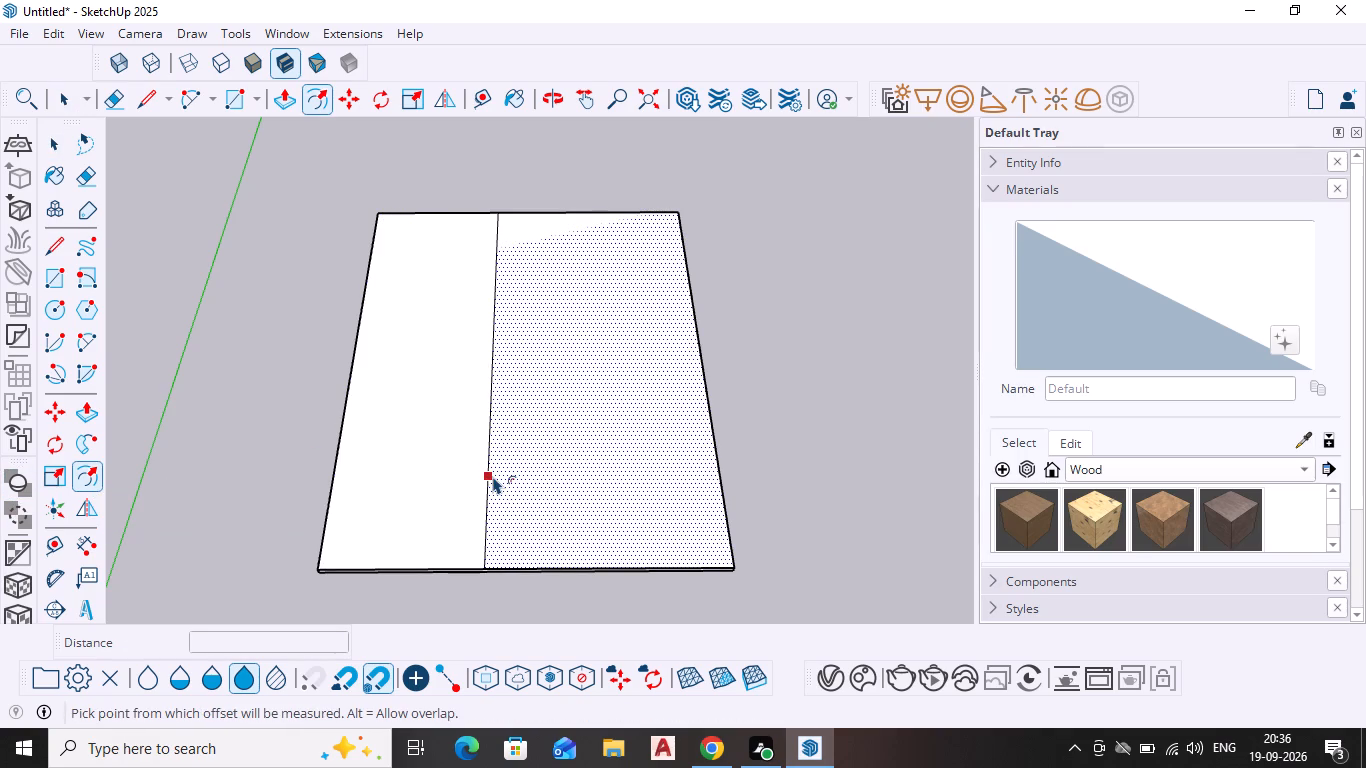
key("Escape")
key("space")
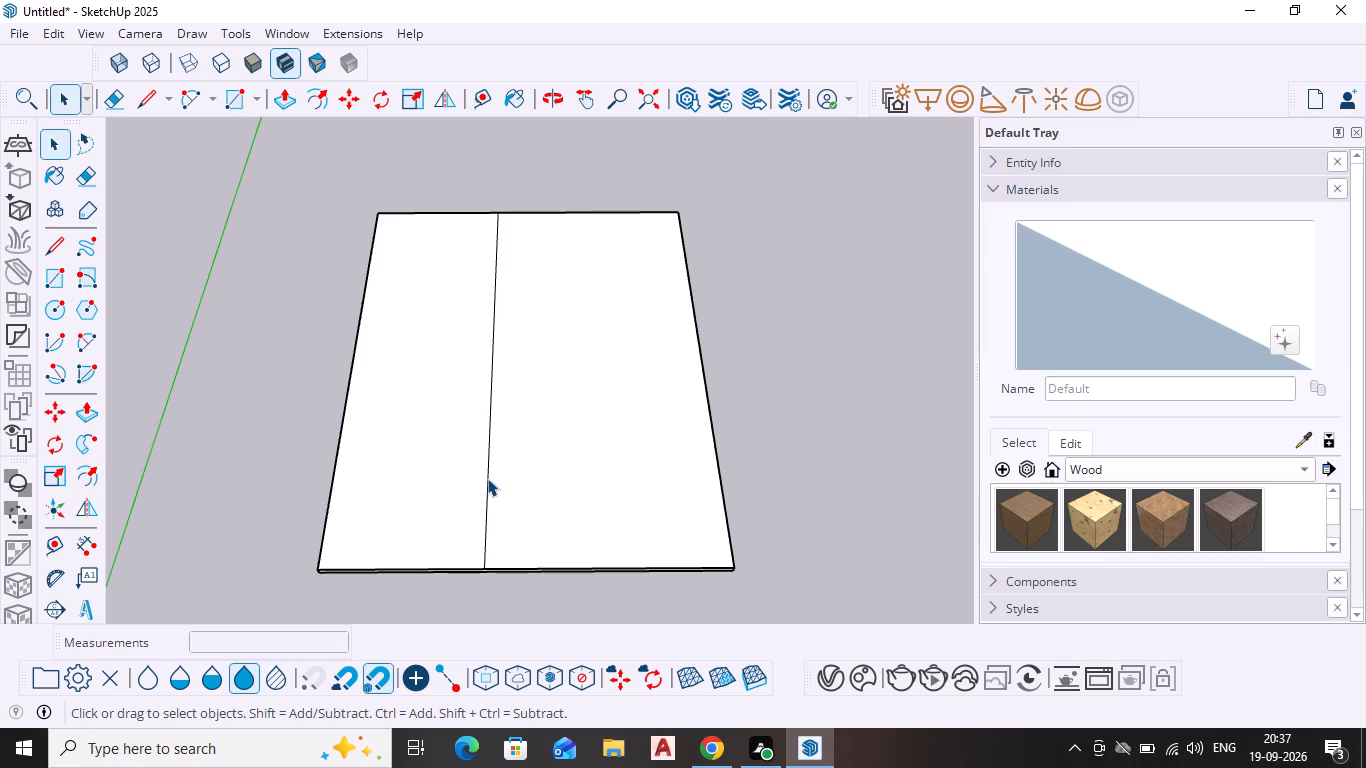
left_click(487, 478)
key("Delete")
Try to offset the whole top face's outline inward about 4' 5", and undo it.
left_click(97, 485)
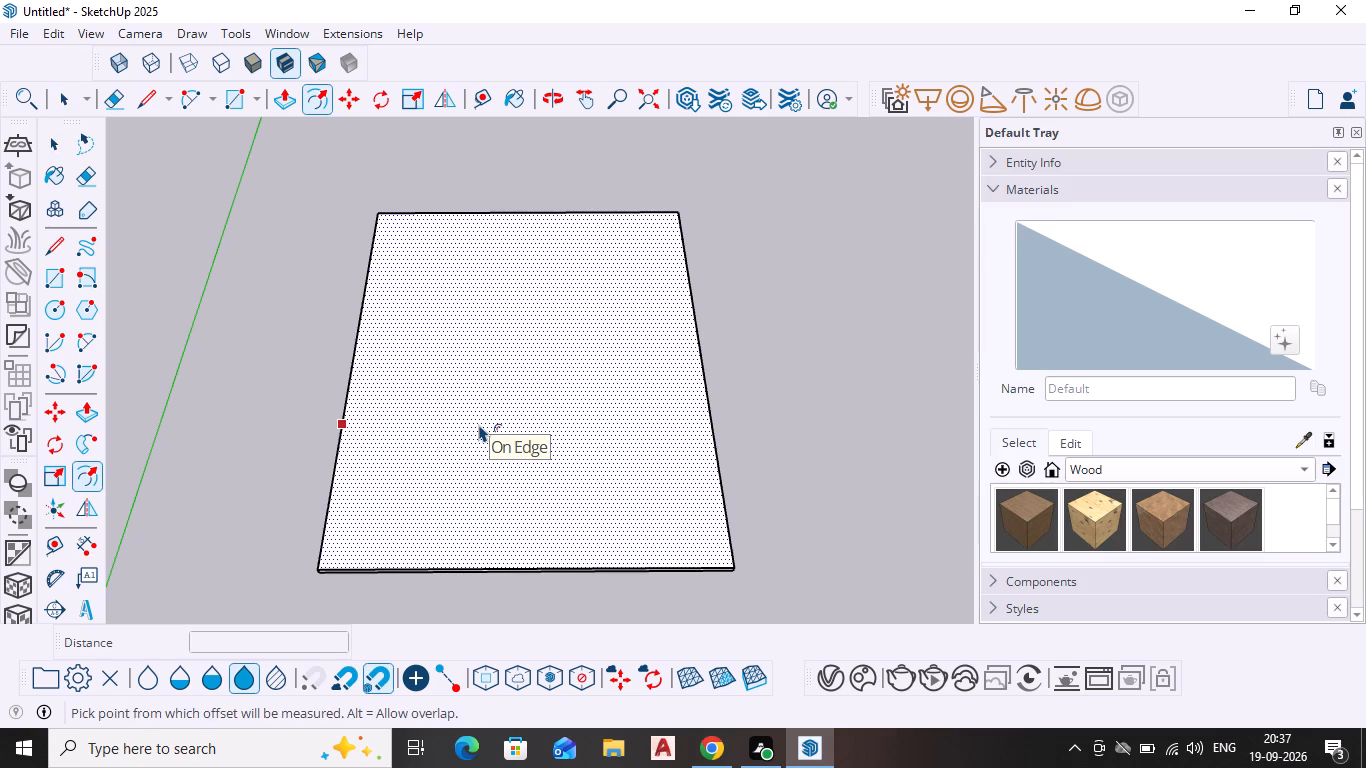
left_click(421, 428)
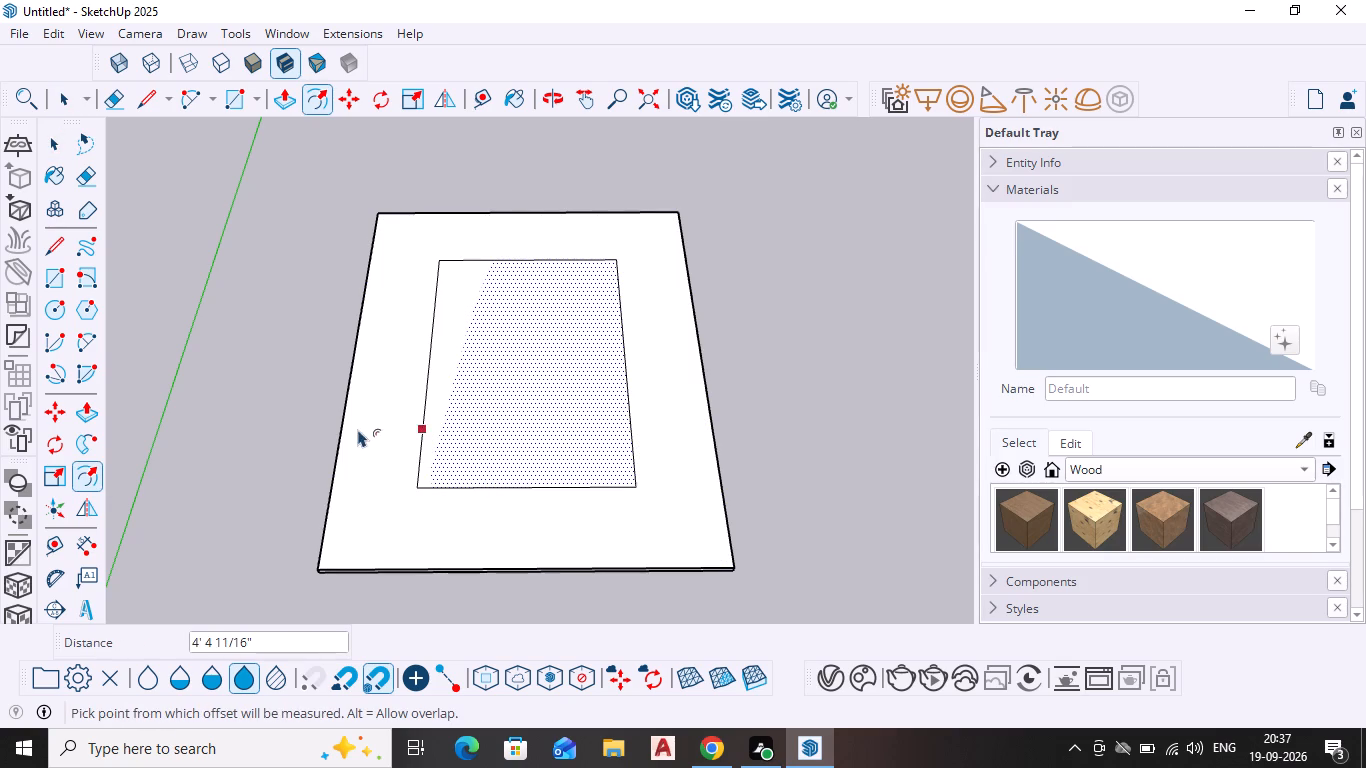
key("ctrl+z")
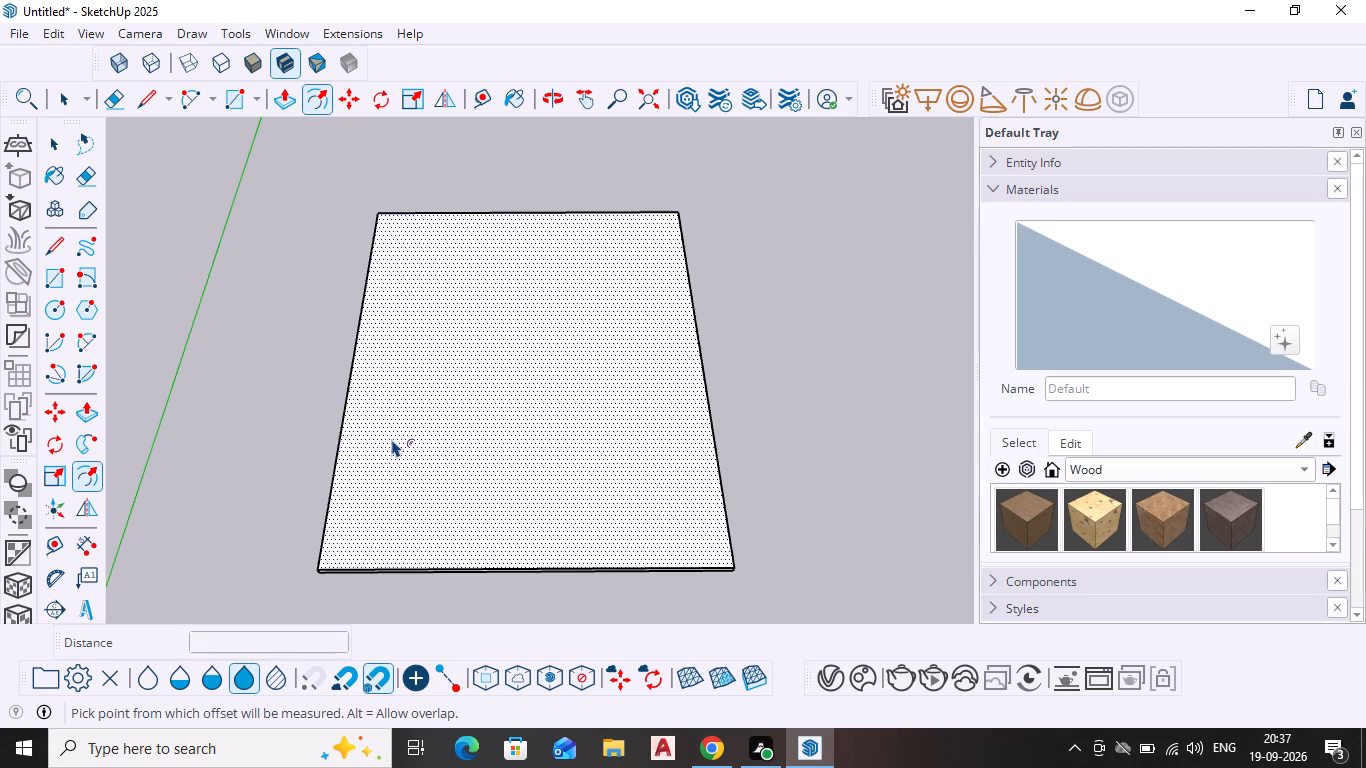
Offset the whole top face's outline inward about 1' 7" from its long edge.
left_click(338, 446)
left_click(334, 458)
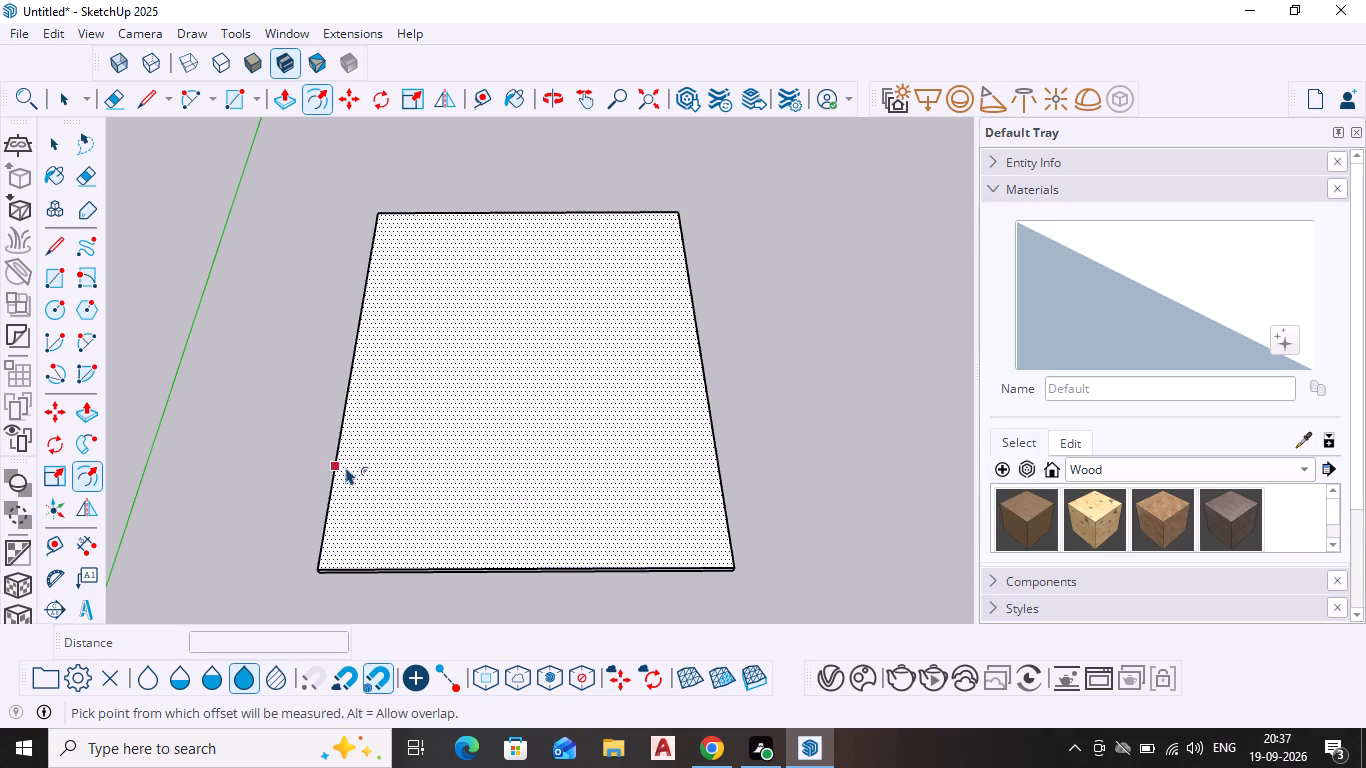
left_click_drag(346, 467, 364, 479)
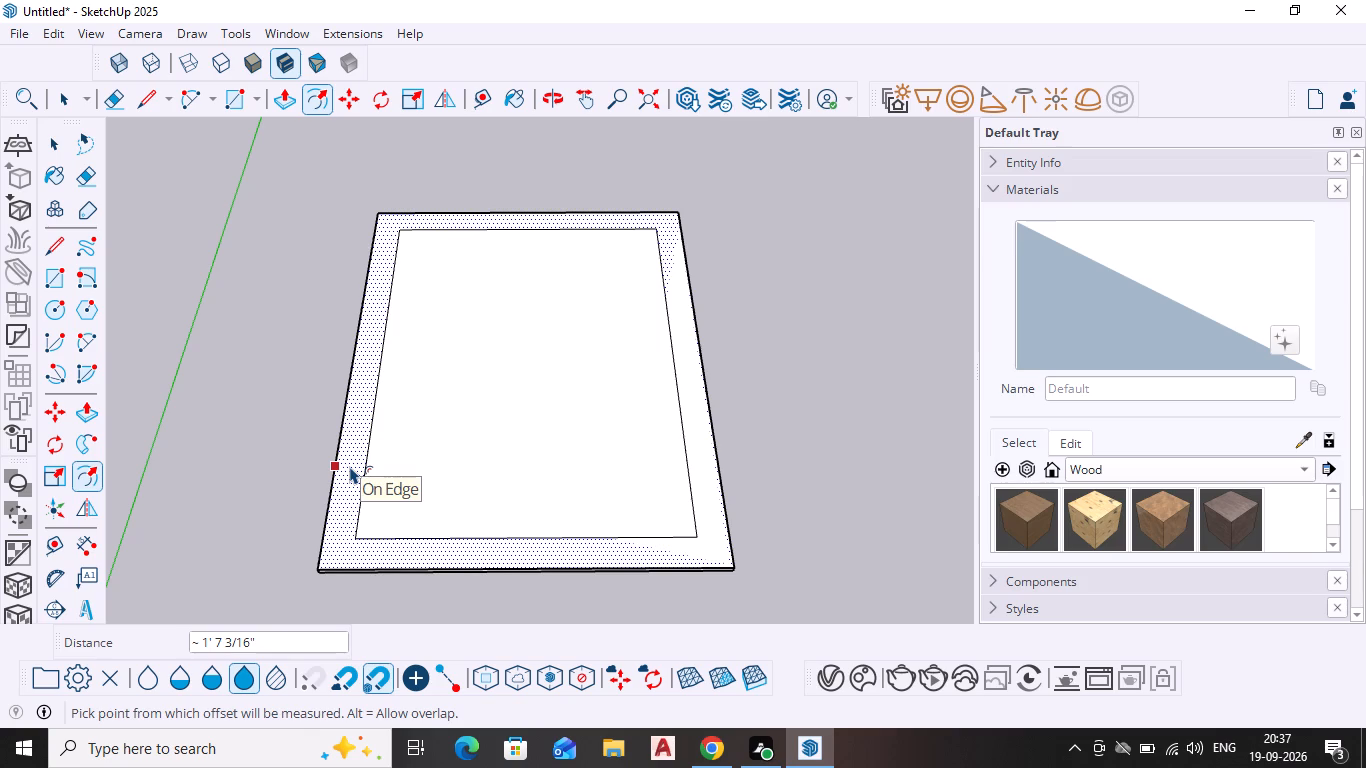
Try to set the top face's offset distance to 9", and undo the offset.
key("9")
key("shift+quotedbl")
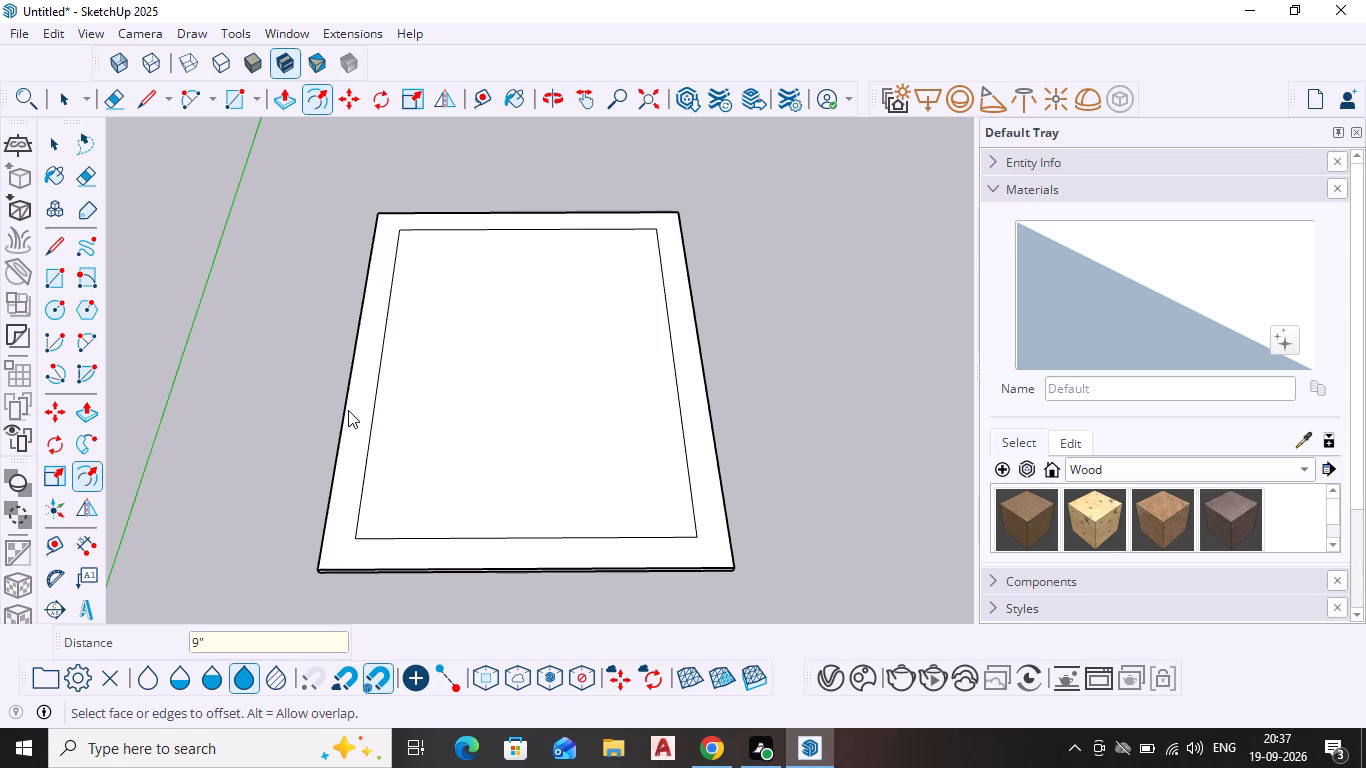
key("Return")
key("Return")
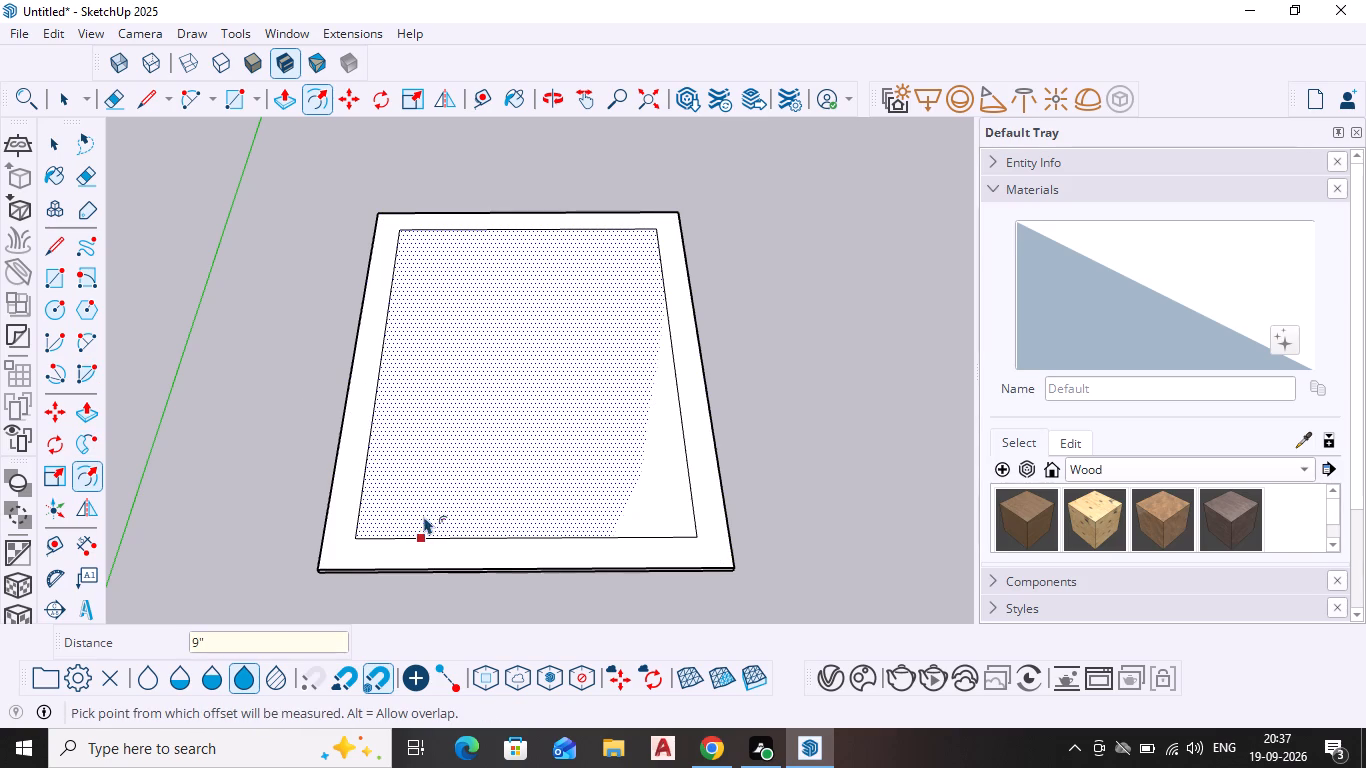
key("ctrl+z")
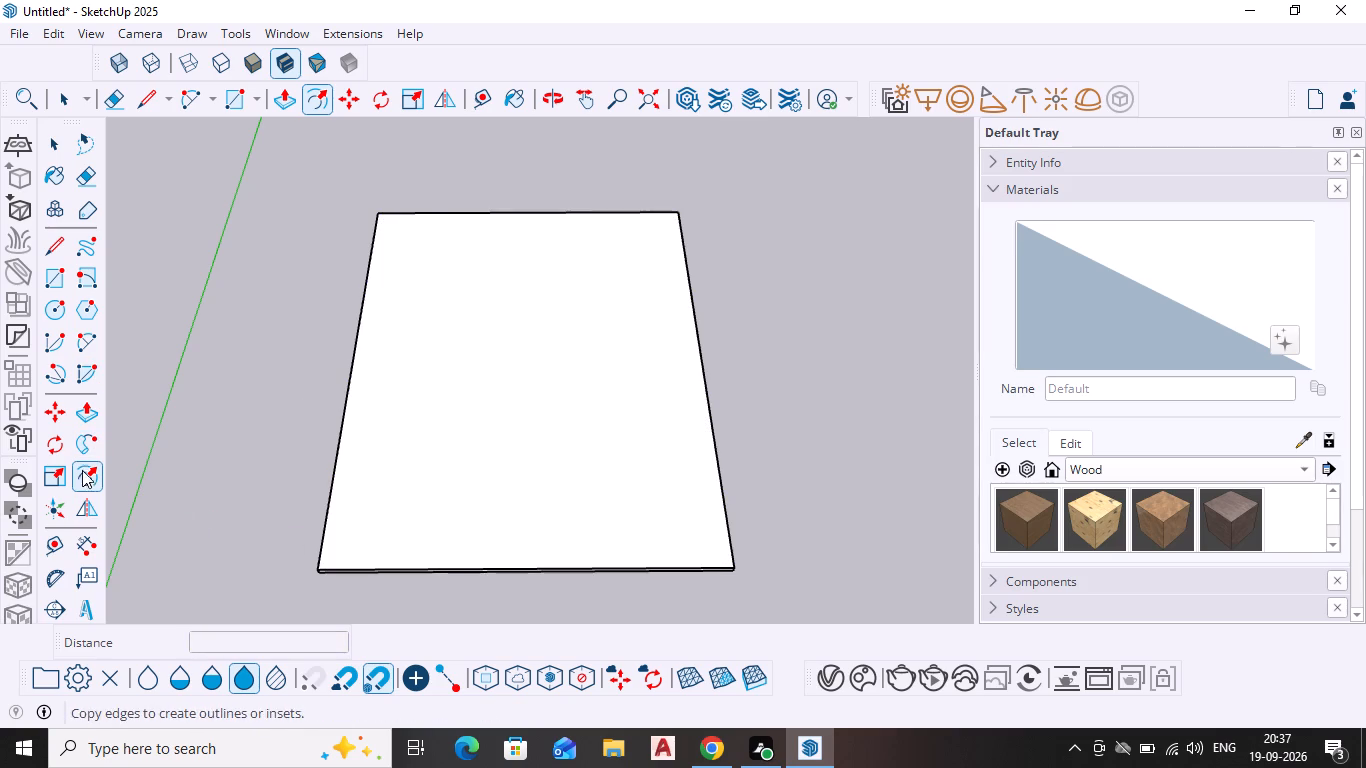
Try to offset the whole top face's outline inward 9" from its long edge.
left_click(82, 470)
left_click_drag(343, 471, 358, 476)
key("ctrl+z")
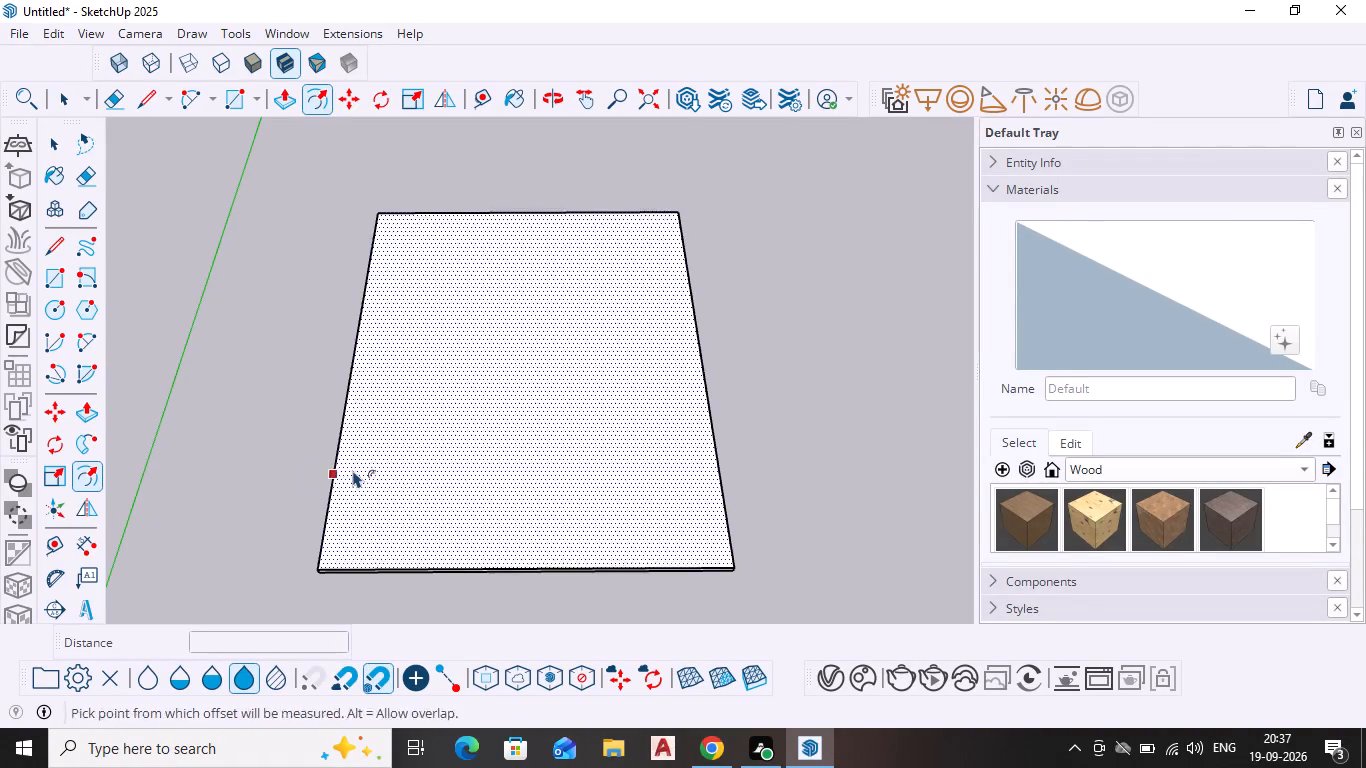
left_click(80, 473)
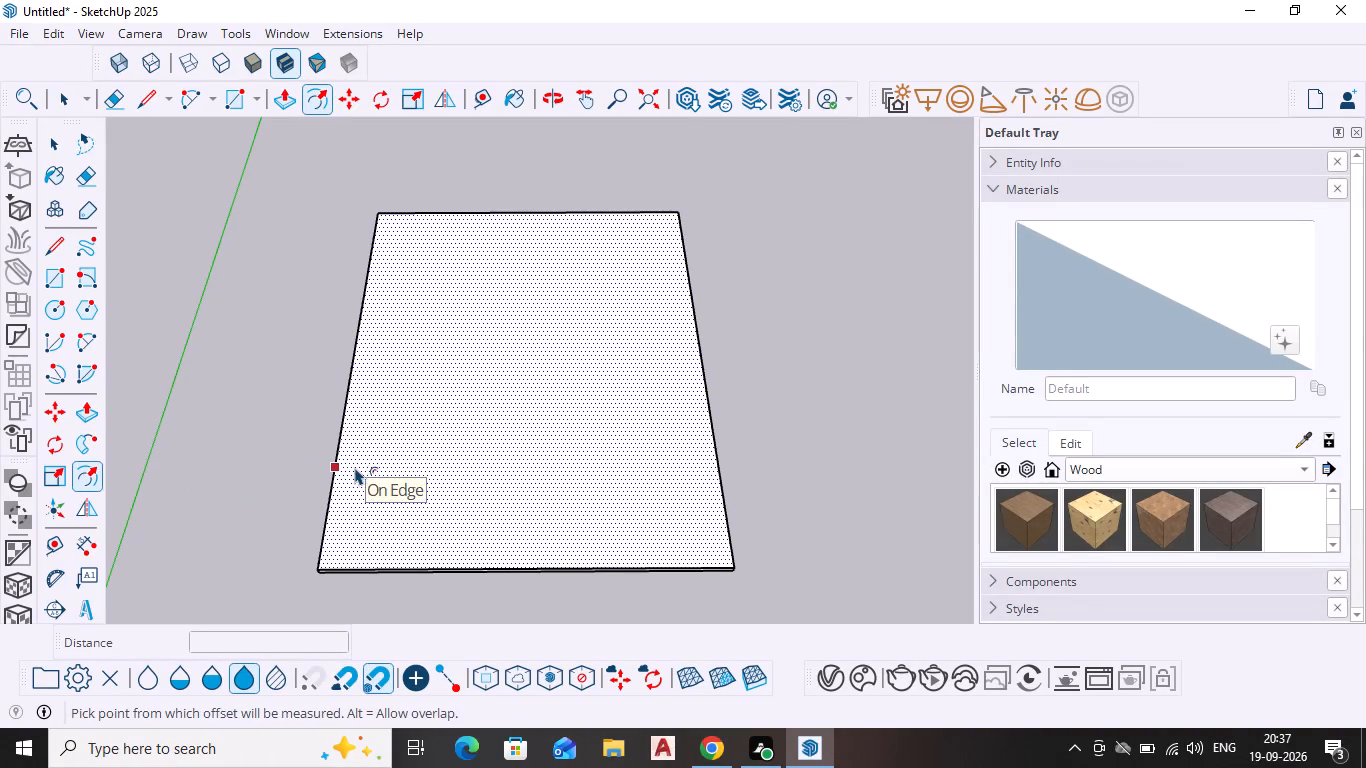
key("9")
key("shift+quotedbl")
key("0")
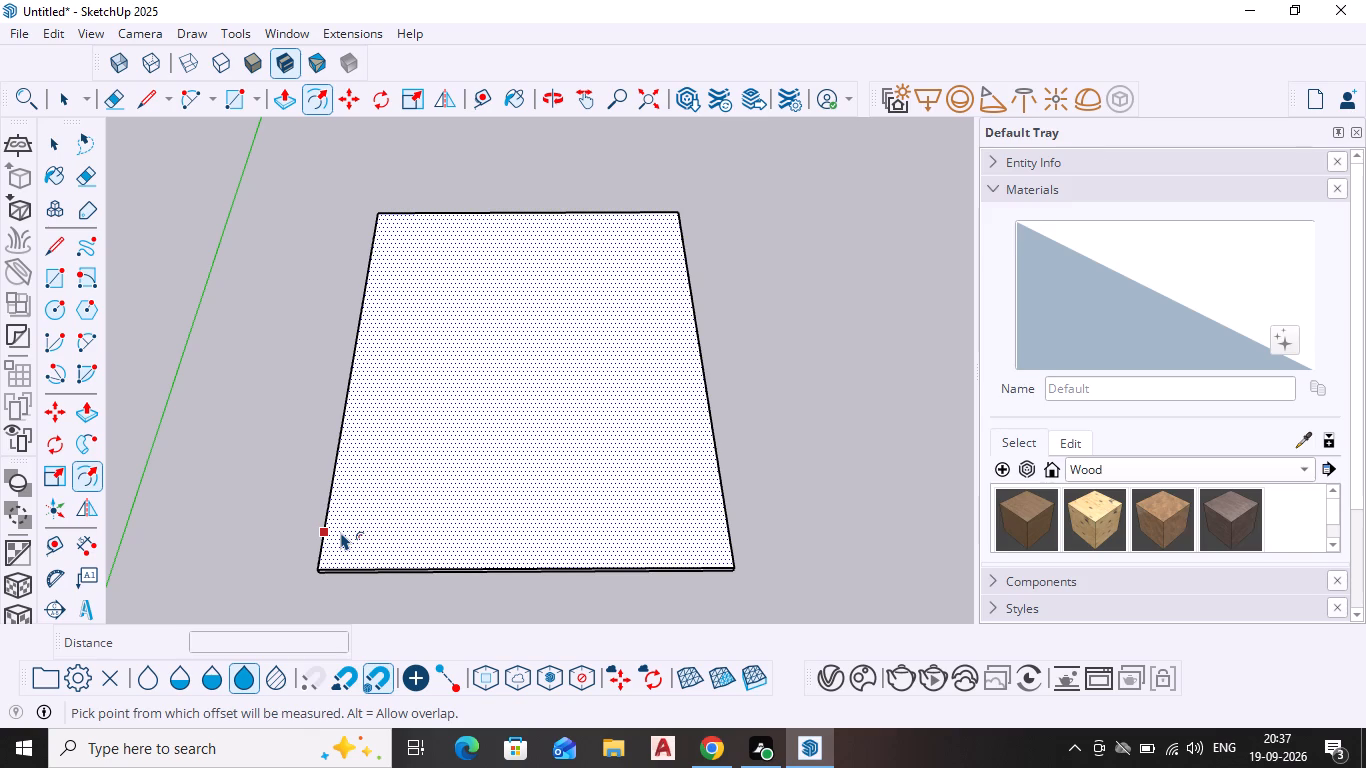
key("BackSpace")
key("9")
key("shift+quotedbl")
Offset the whole top face's outline inward 9" to form the wall outline.
left_click(365, 462)
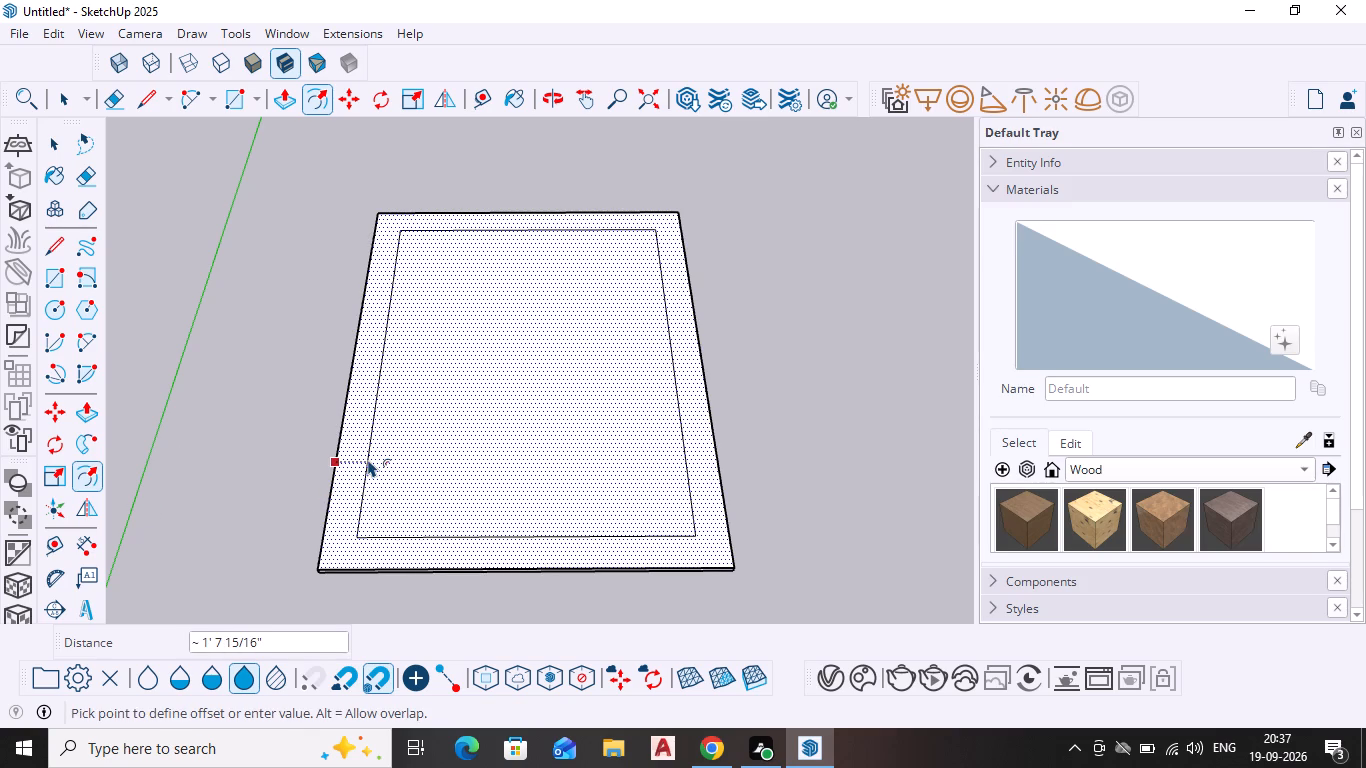
key("9")
key("shift+quotedbl")
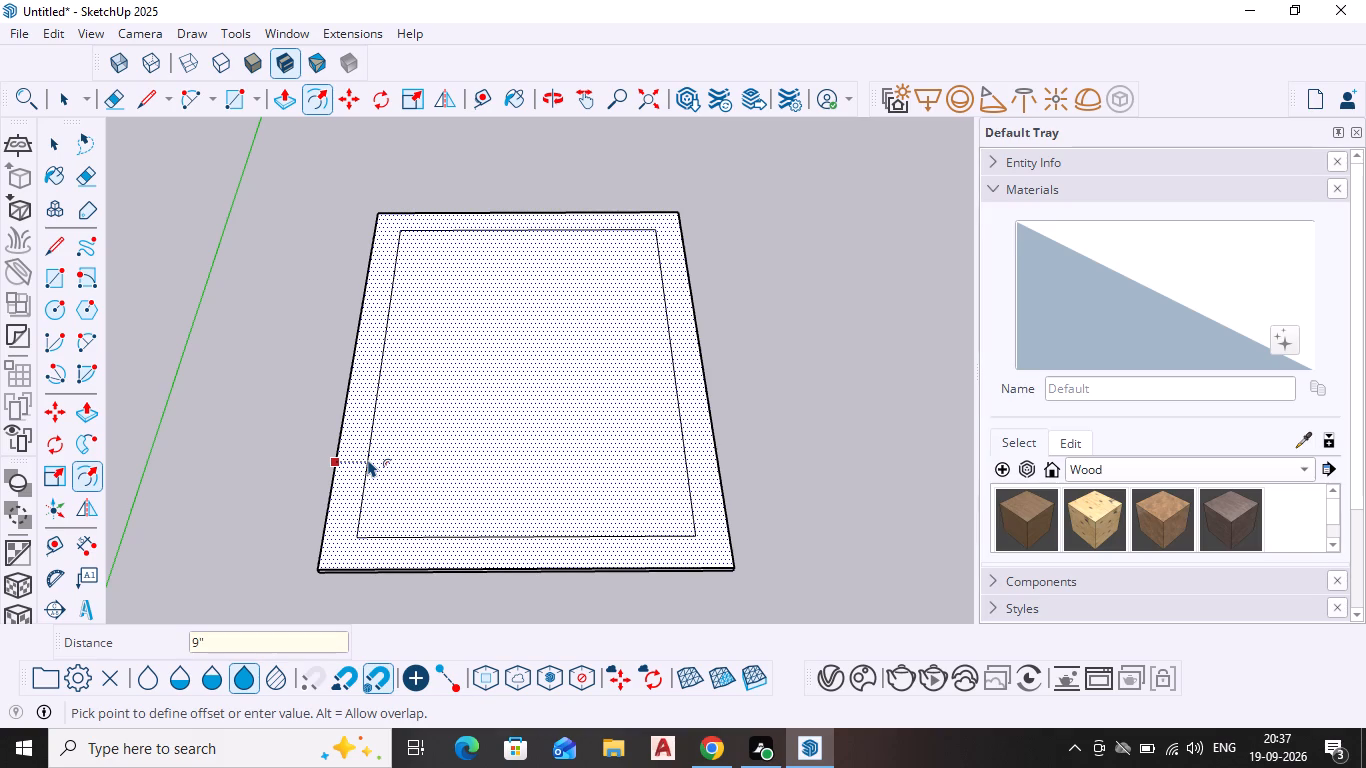
key("Return")
key("space")
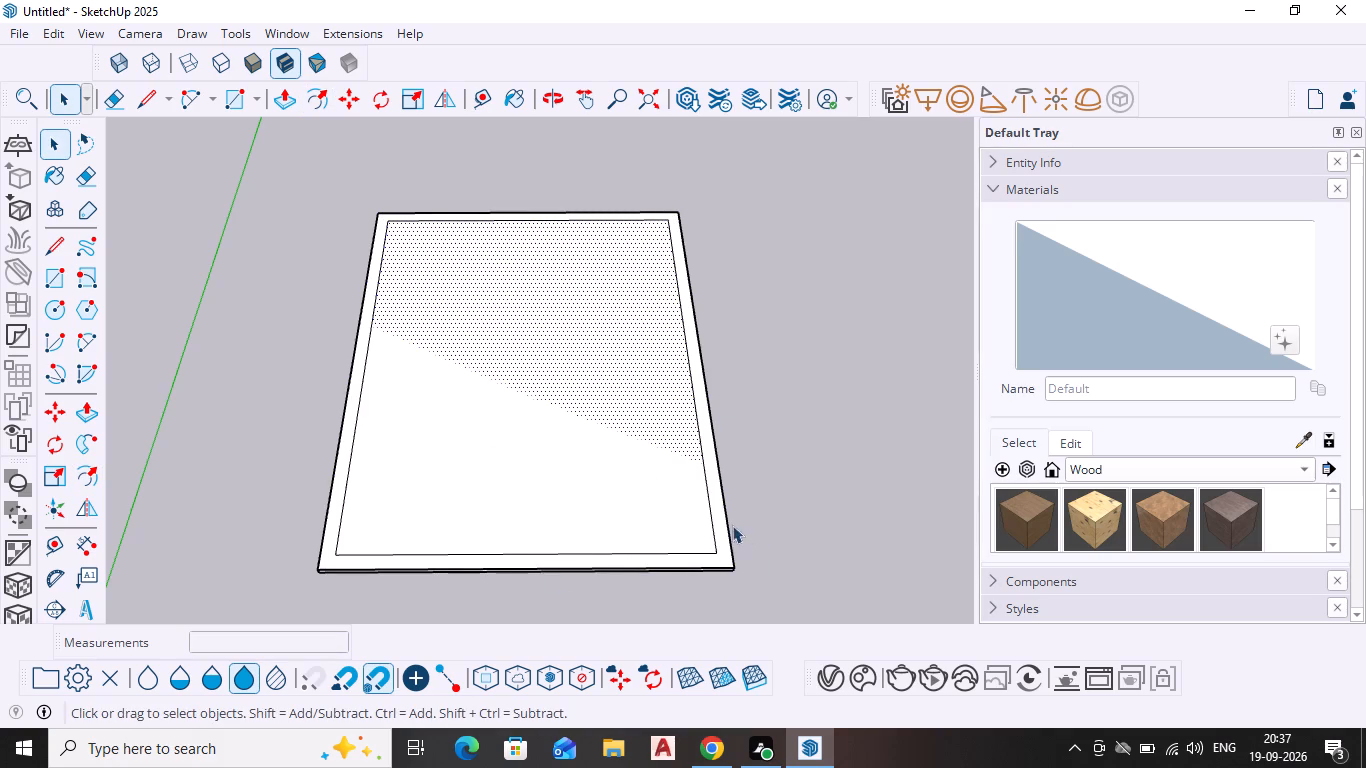
Copy the inner outline's long edge about 12' 2" across the inner face to divide it in two.
left_click(706, 505)
left_click(711, 503)
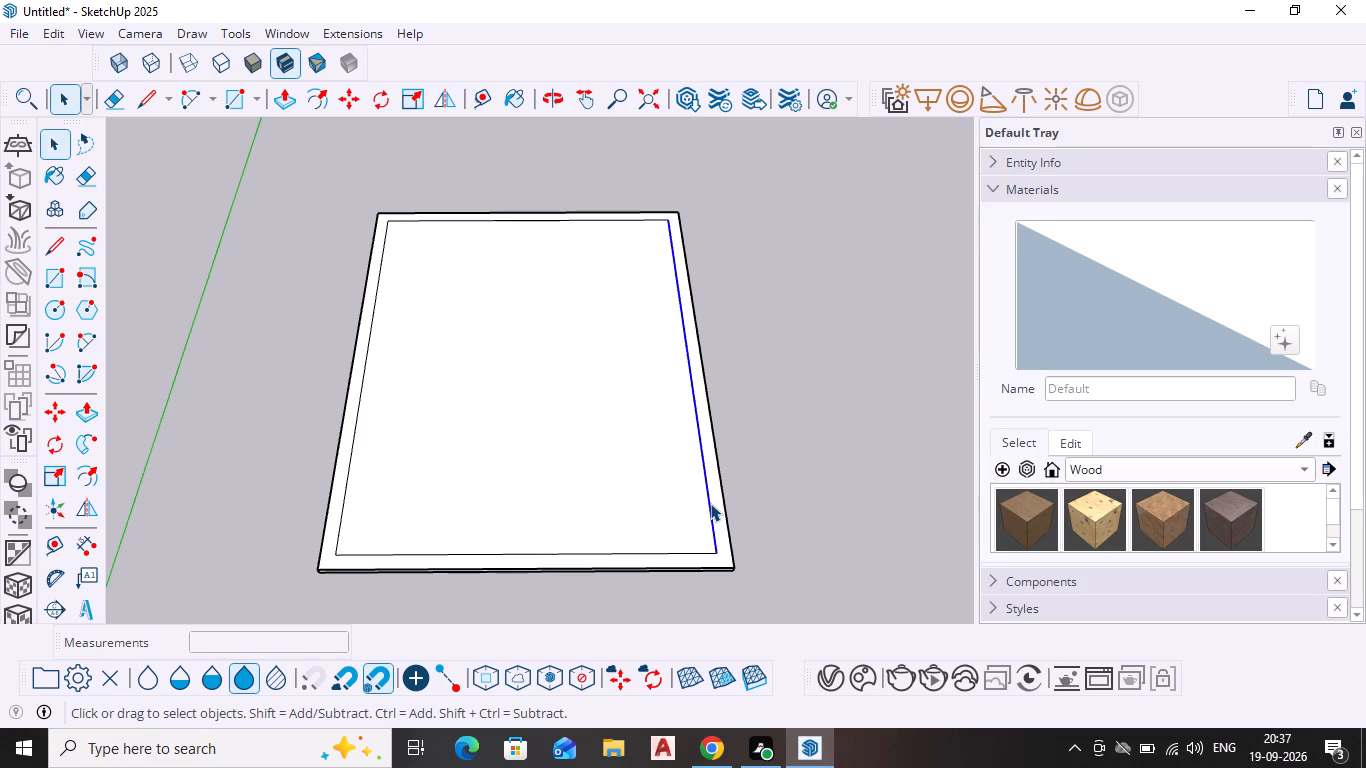
key("m")
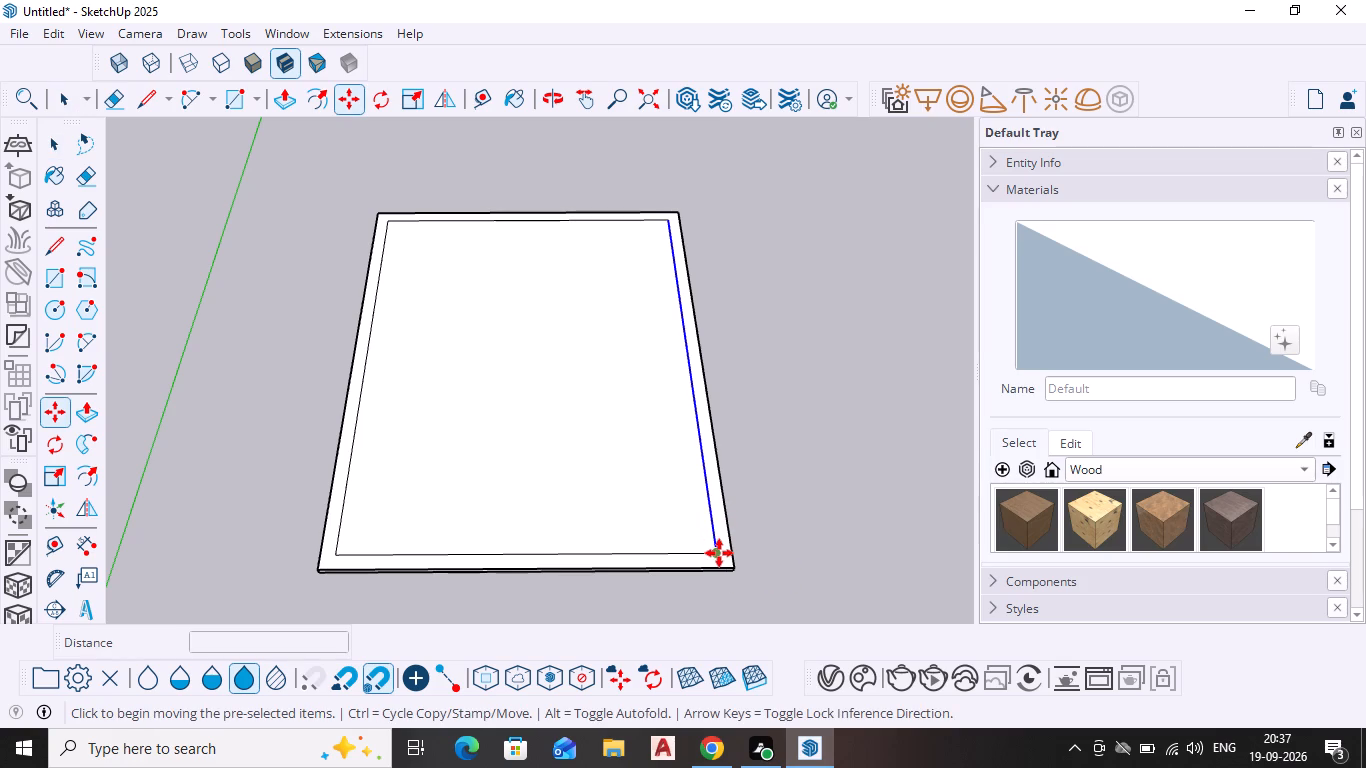
left_click(714, 548)
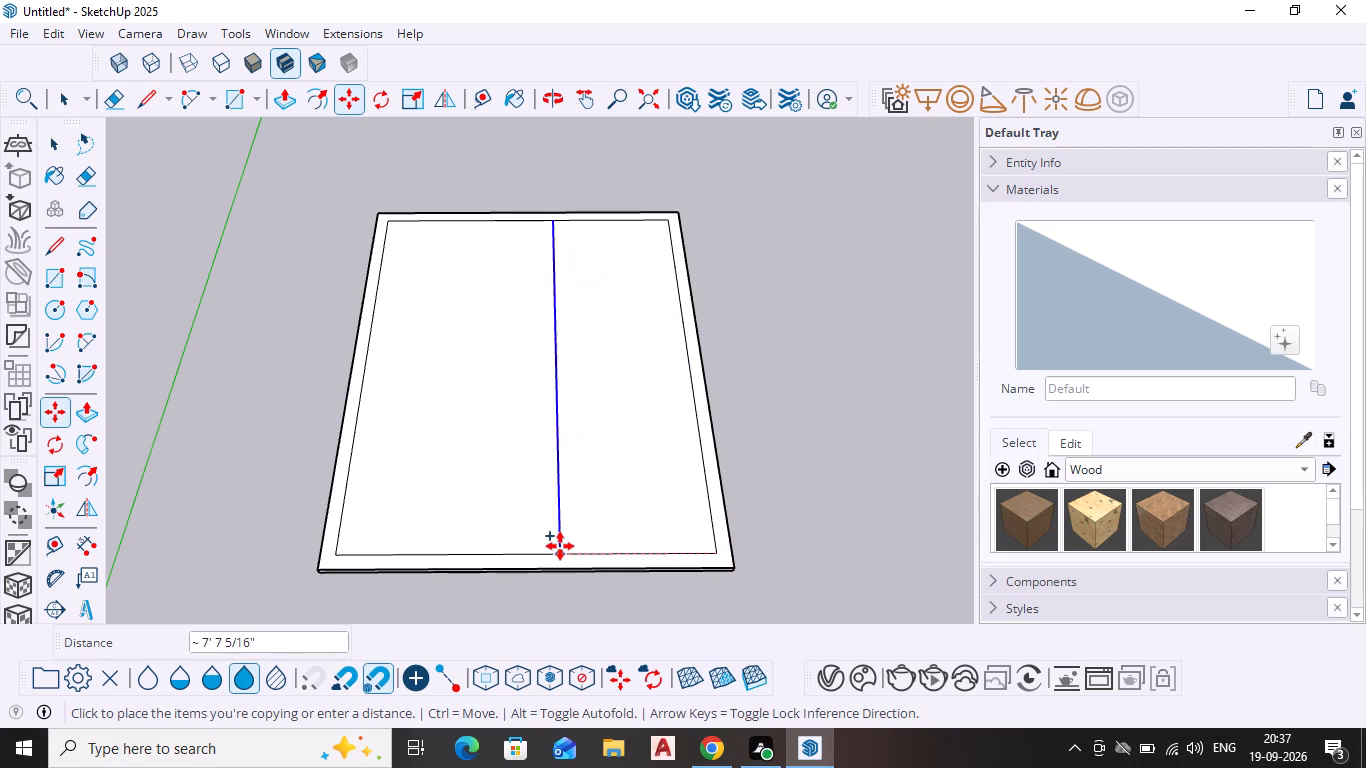
left_click(467, 548)
key("space")
Push/Pull the larger inner face up 10'.
scroll(835, 501, "down", 1)
middle_click_drag(838, 502, 839, 502)
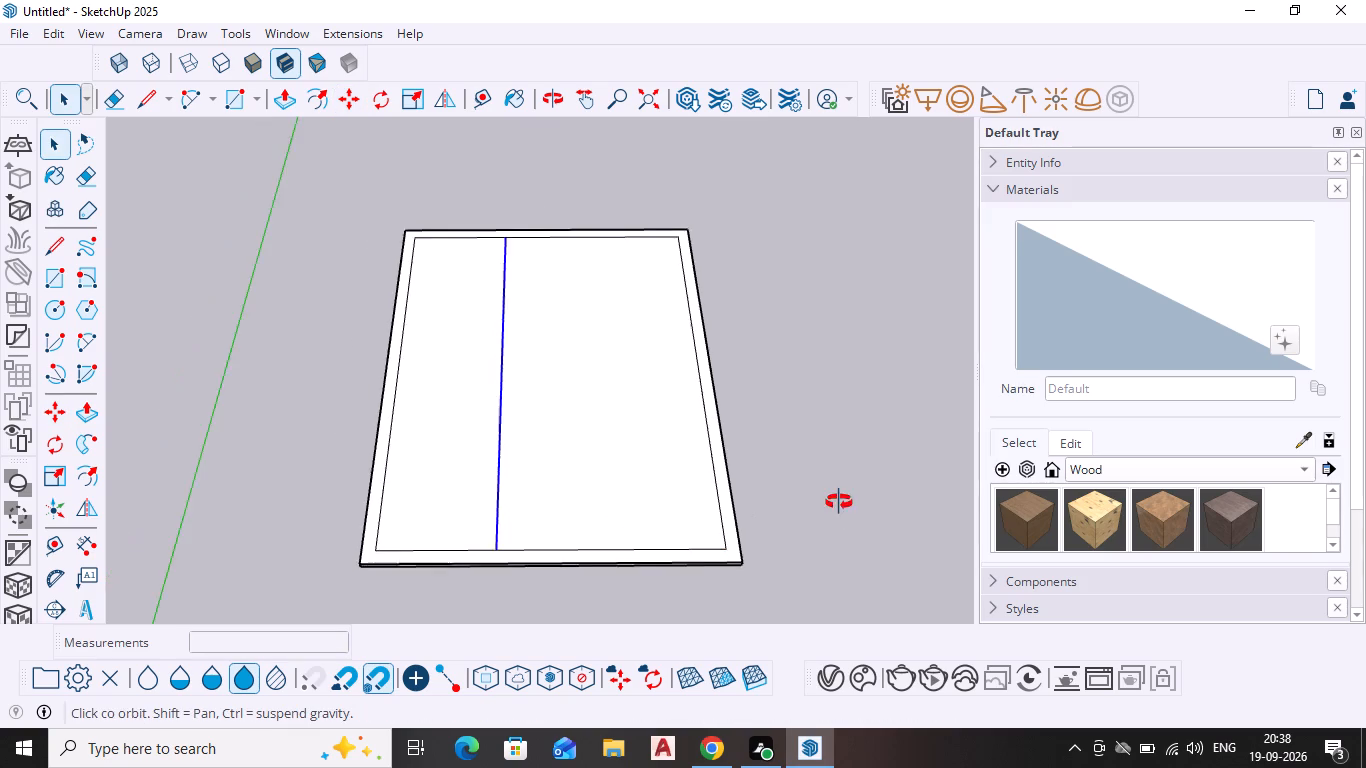
middle_click_drag(839, 502, 810, 431)
left_click(558, 451)
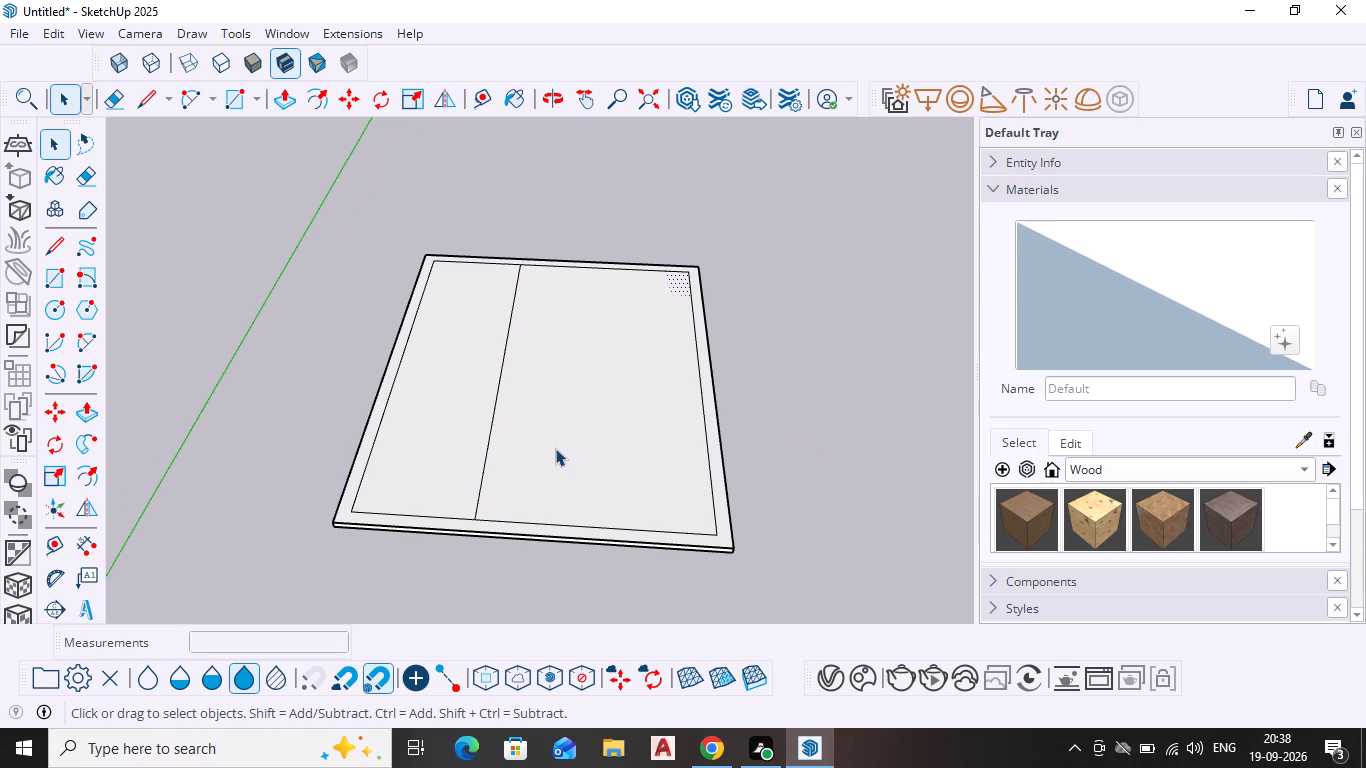
left_click(555, 446)
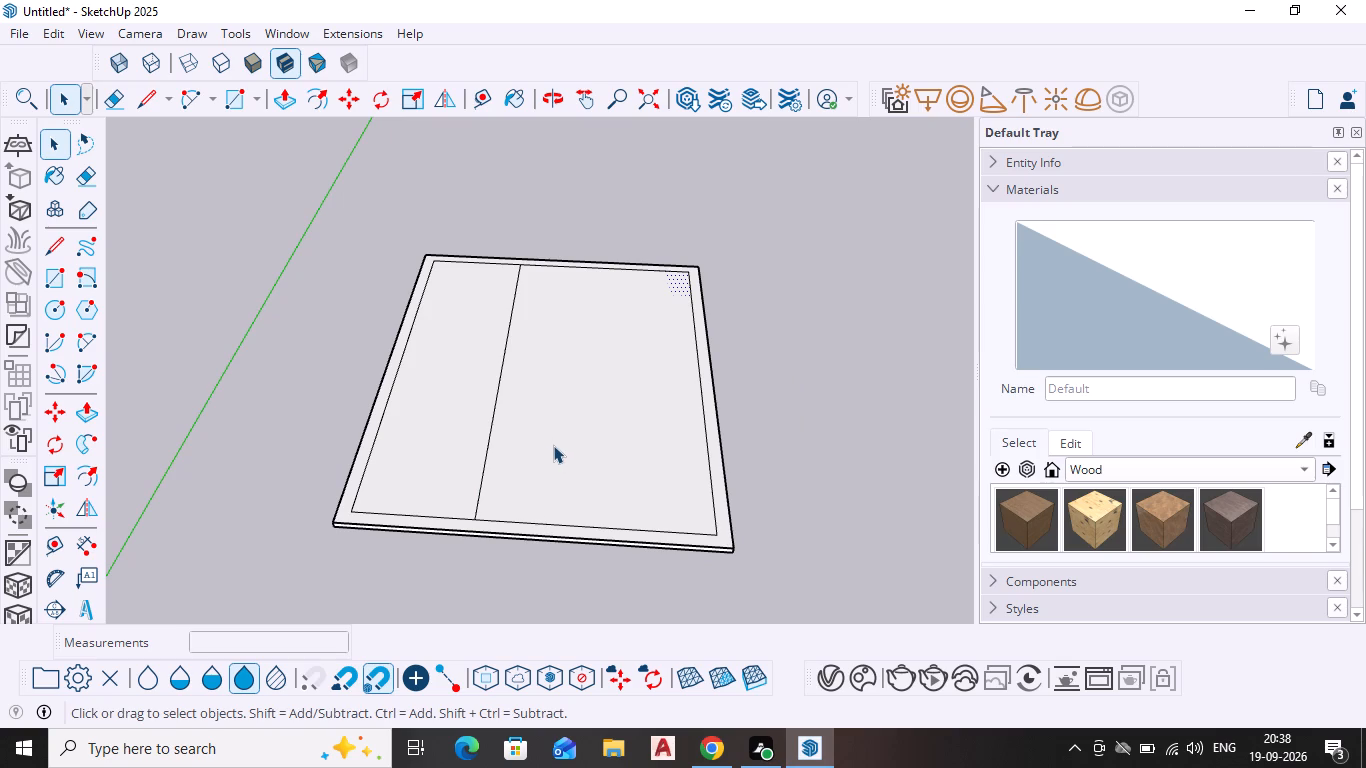
left_click(551, 454)
middle_click_drag(551, 448, 553, 513)
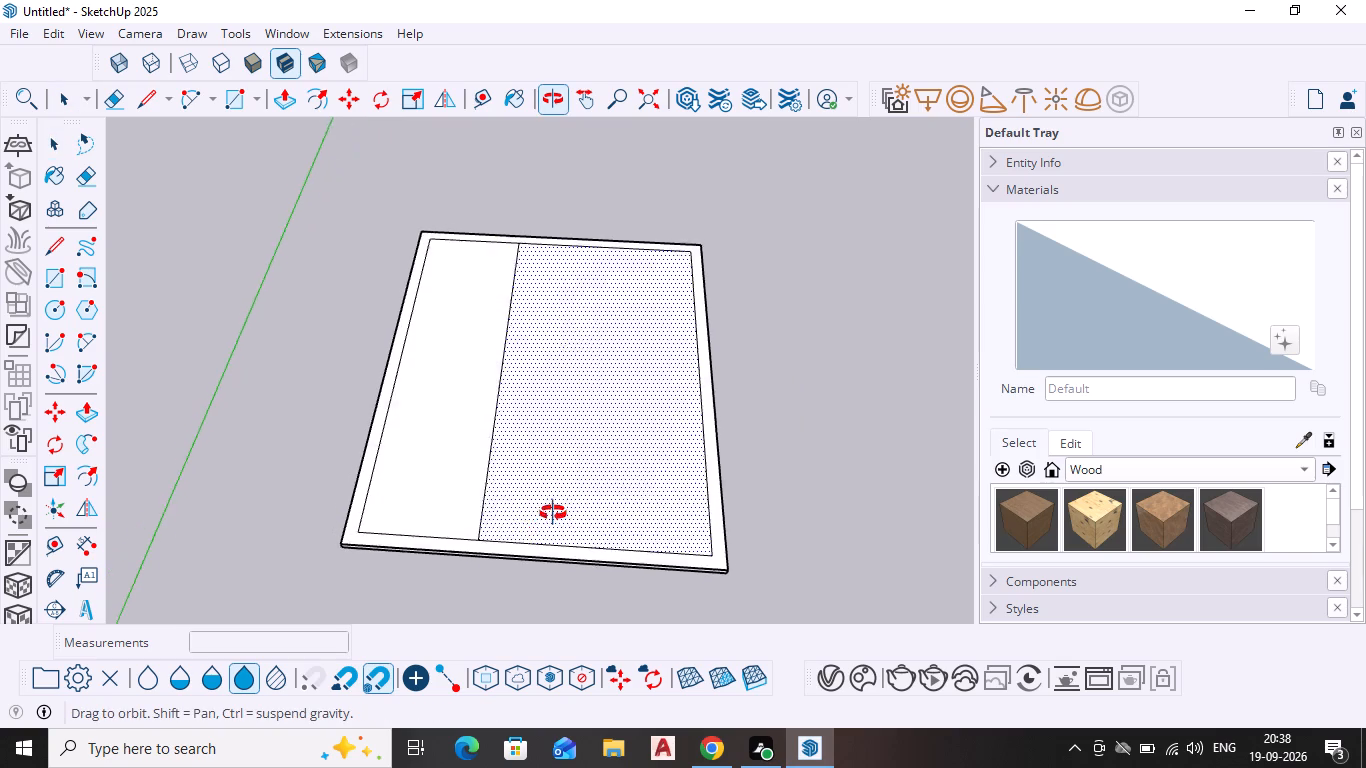
middle_click_drag(553, 513, 553, 514)
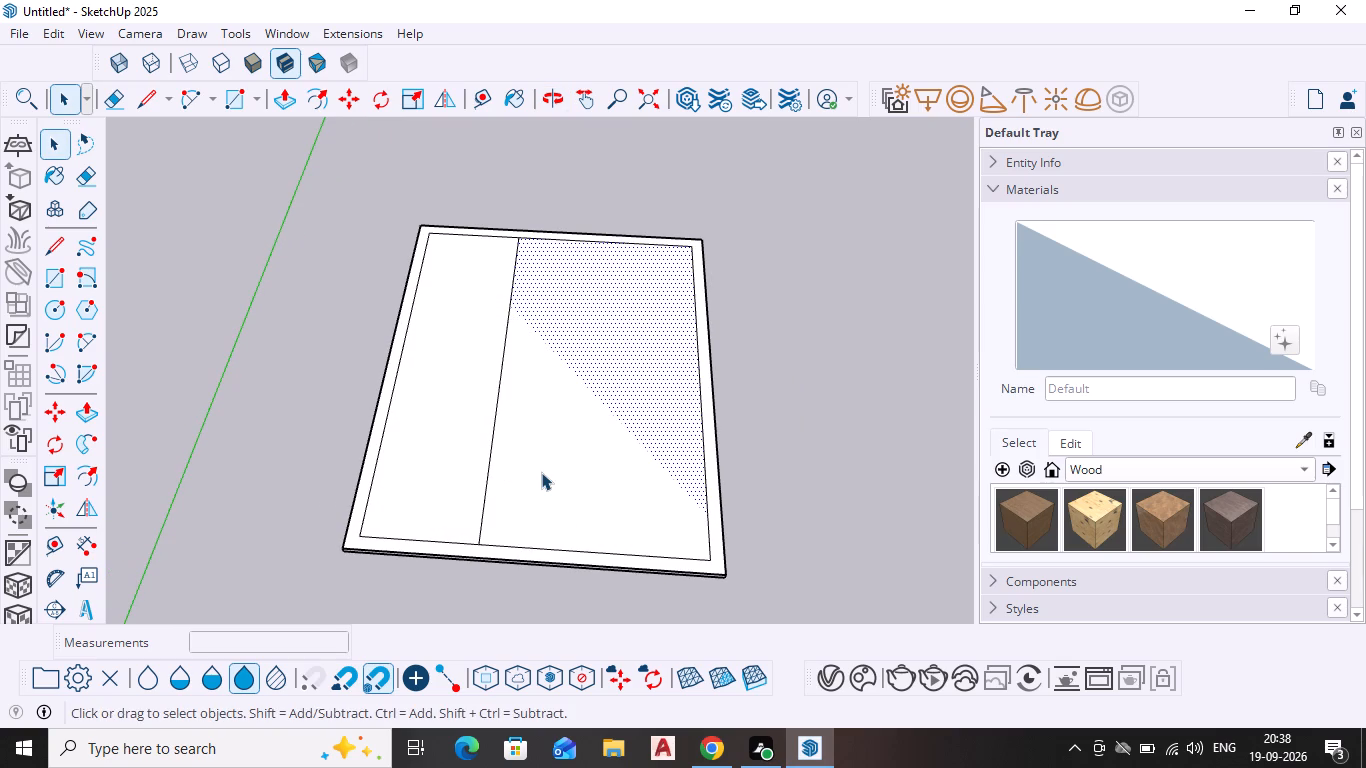
left_click(586, 449)
key("p")
key("Return")
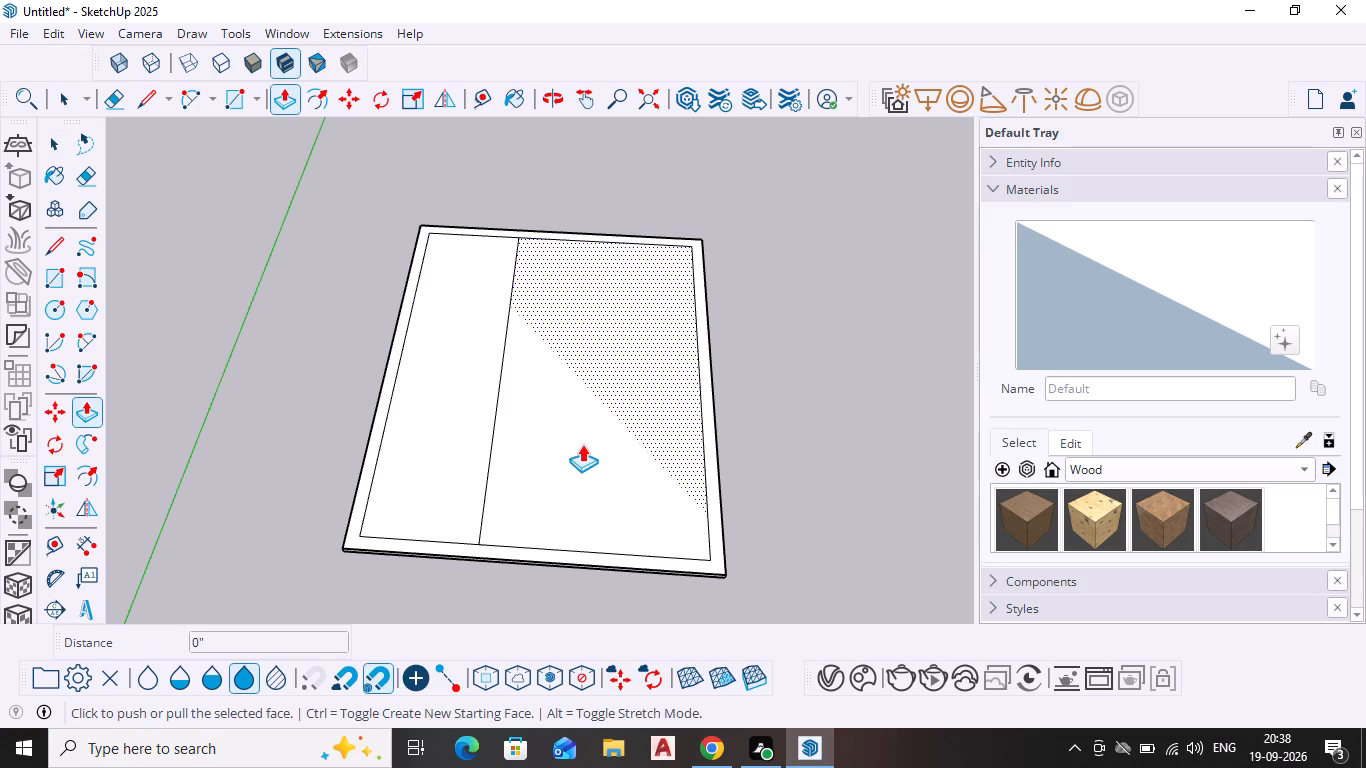
left_click(572, 440)
type("10")
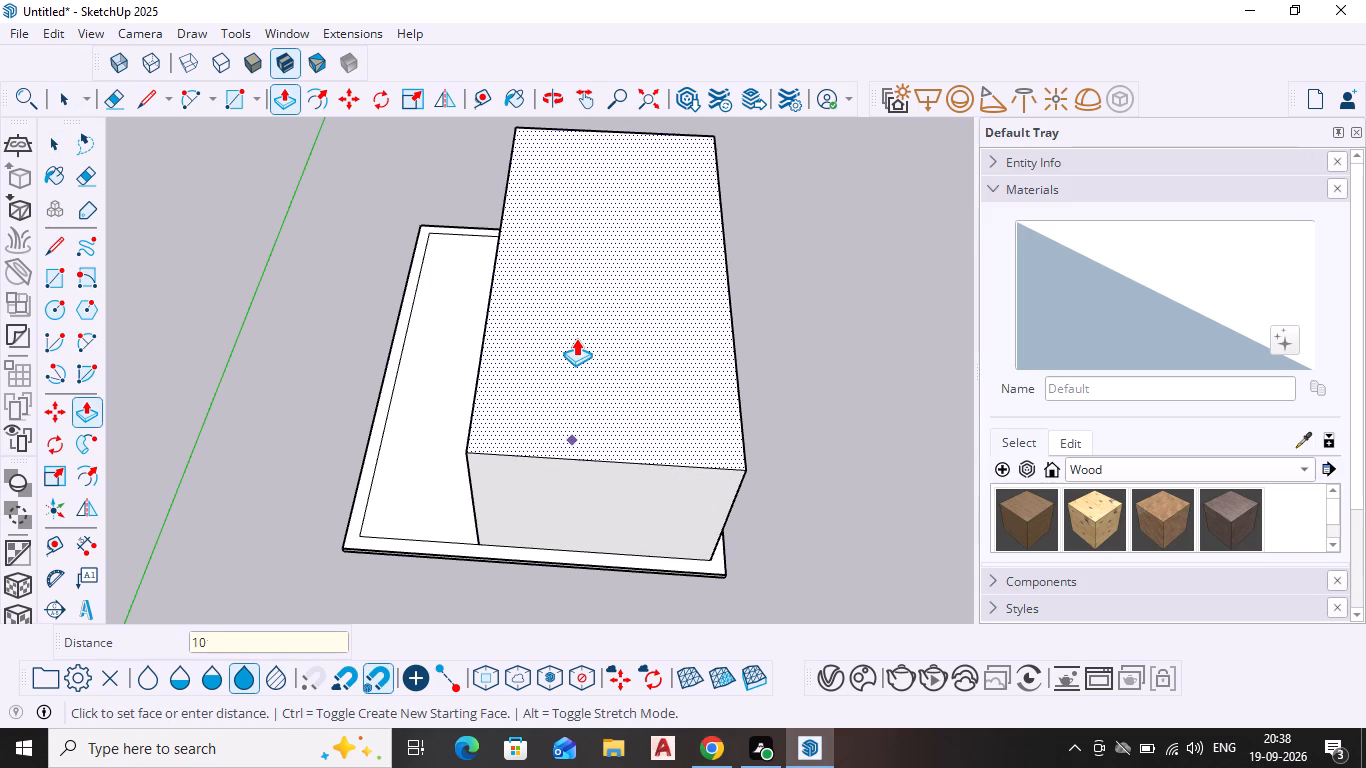
key("apostrophe")
key("Return")
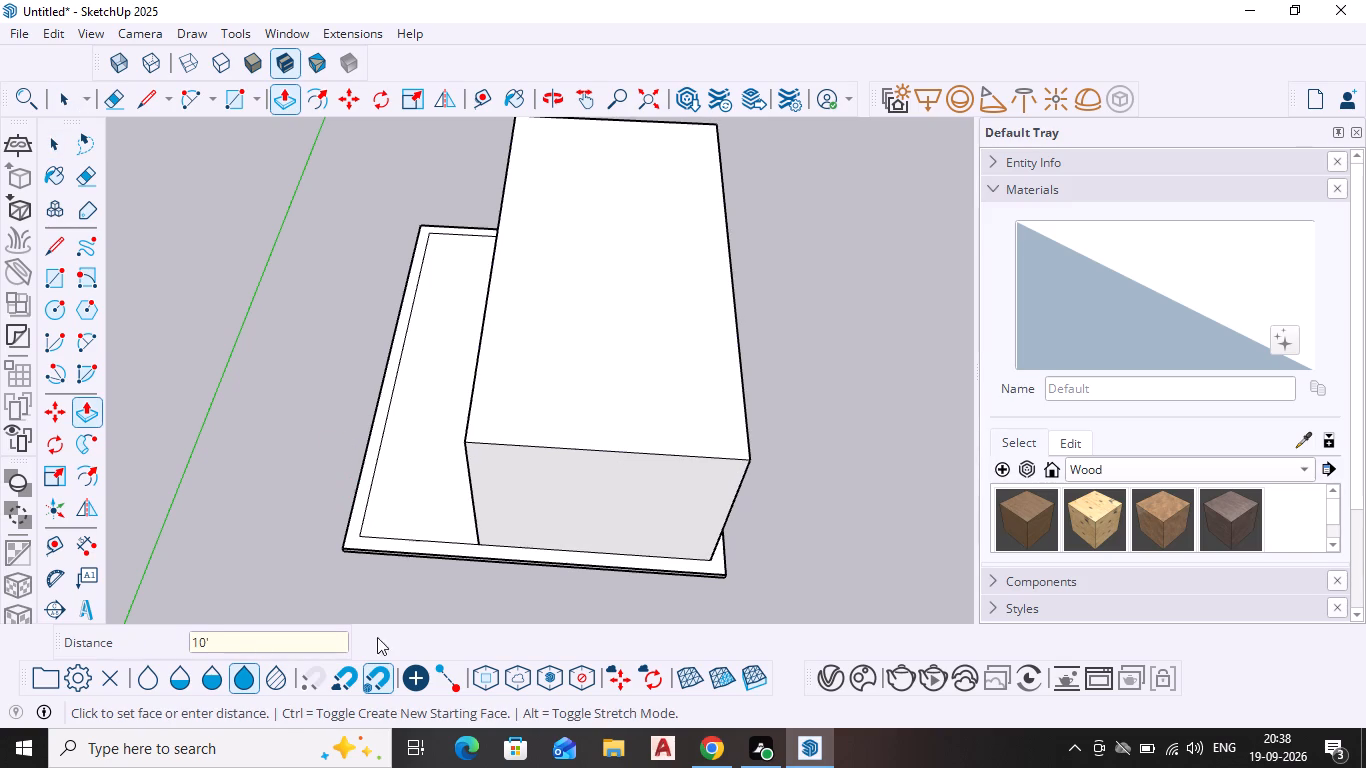
Examine the raised block and the border around its base from several sides.
middle_click_drag(445, 644, 473, 562)
scroll(460, 605, "down", 1)
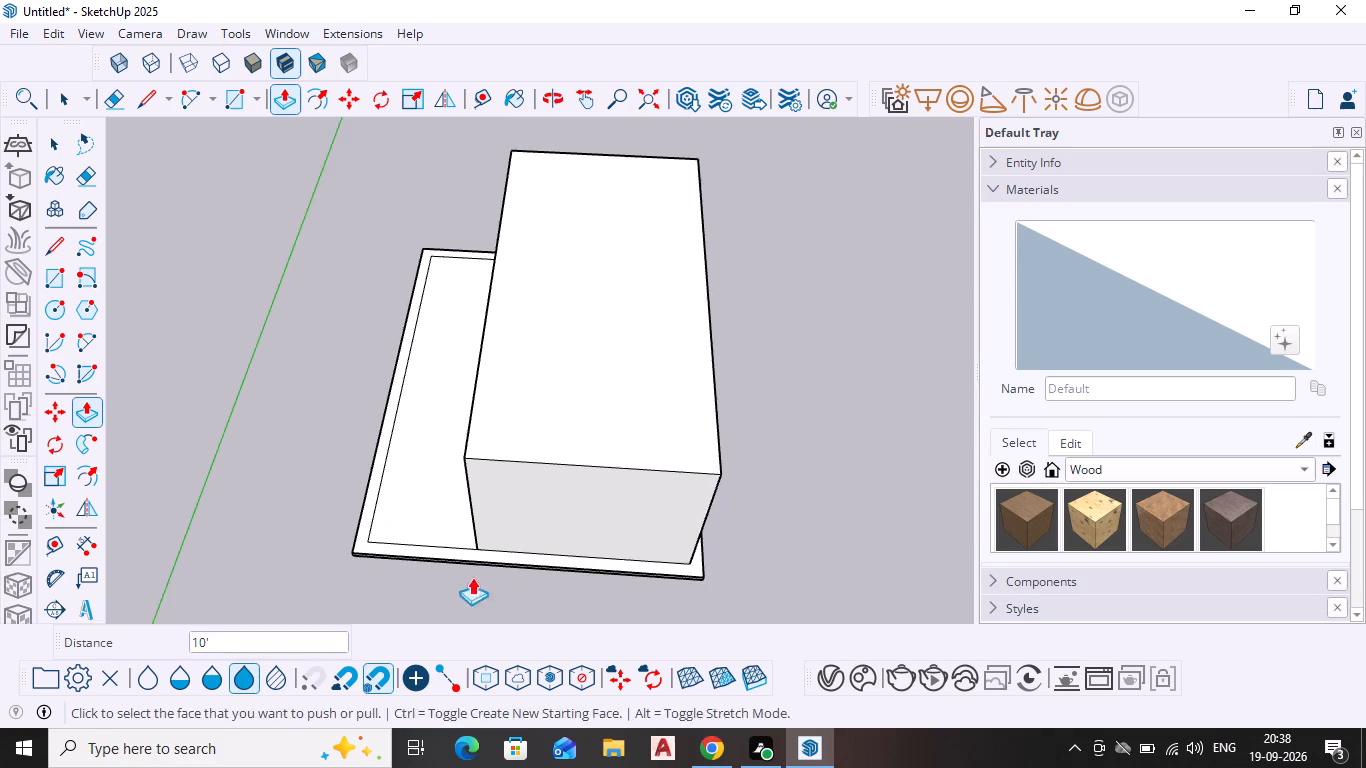
middle_click_drag(473, 573, 493, 400)
middle_click_drag(517, 509, 529, 448)
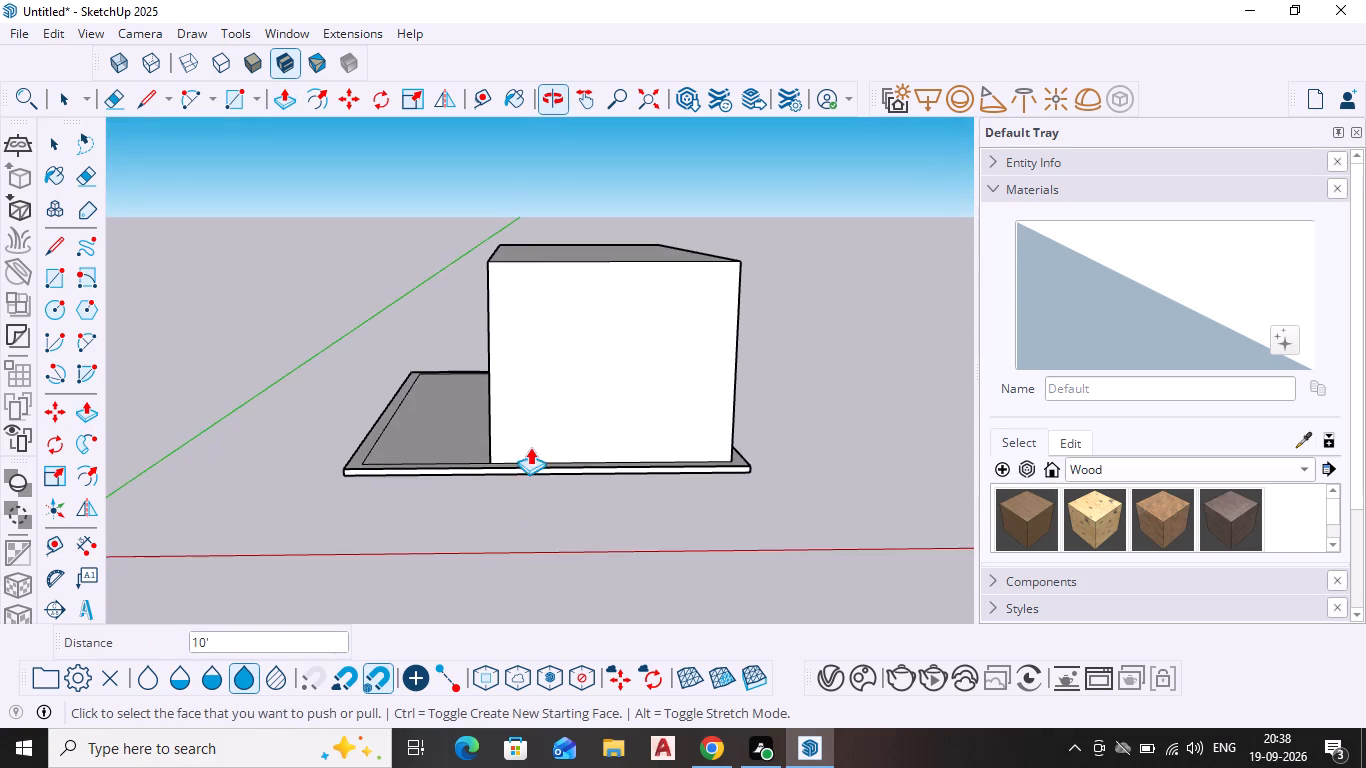
scroll(545, 428, "up", 3)
key("space")
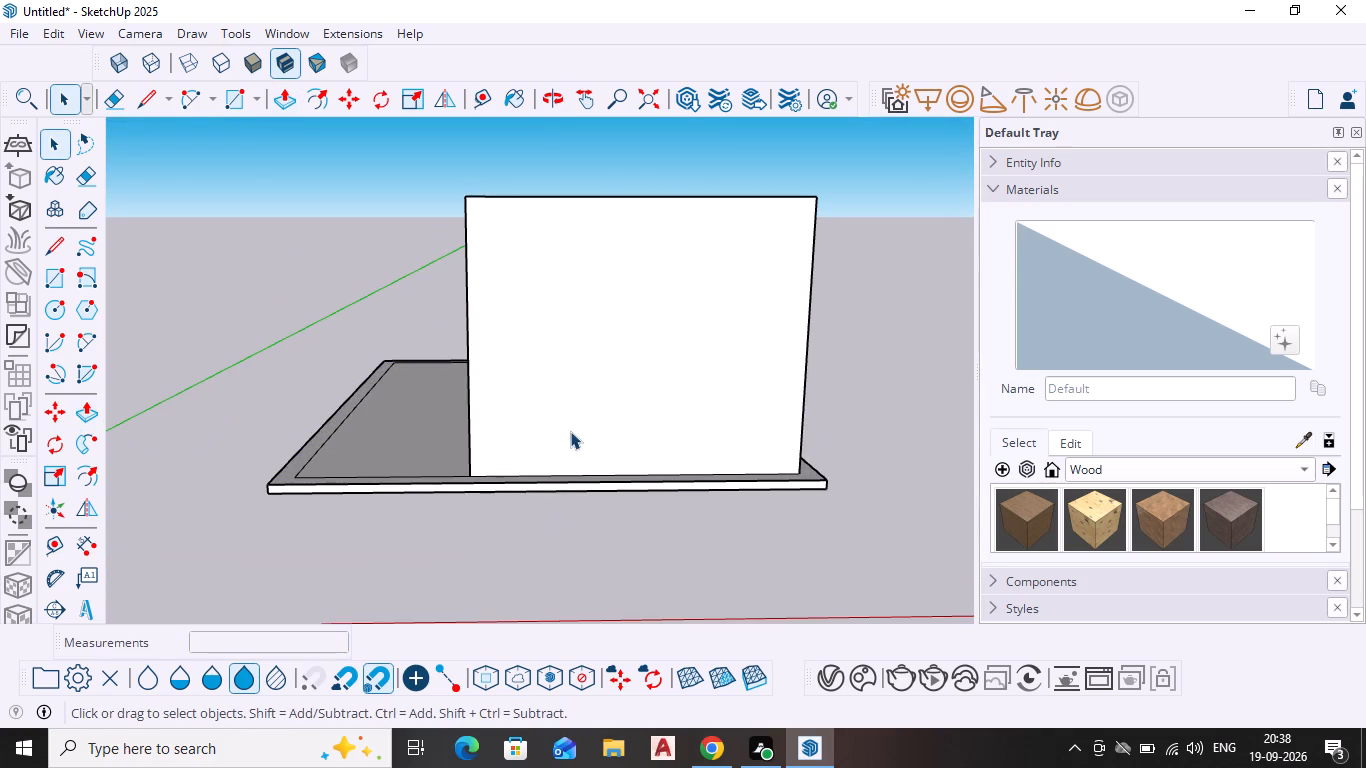
left_click(571, 401)
middle_click_drag(569, 493, 547, 458)
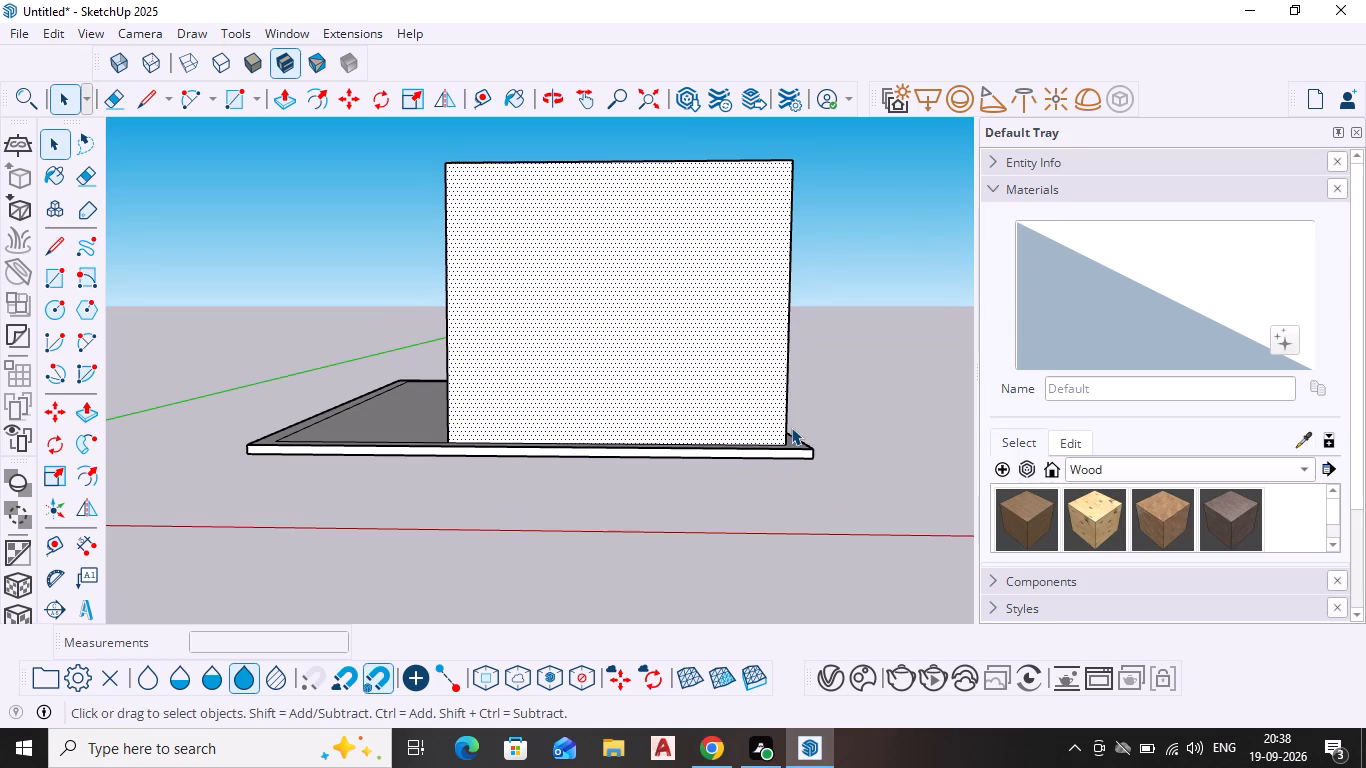
key("Escape")
key("space")
left_click(844, 381)
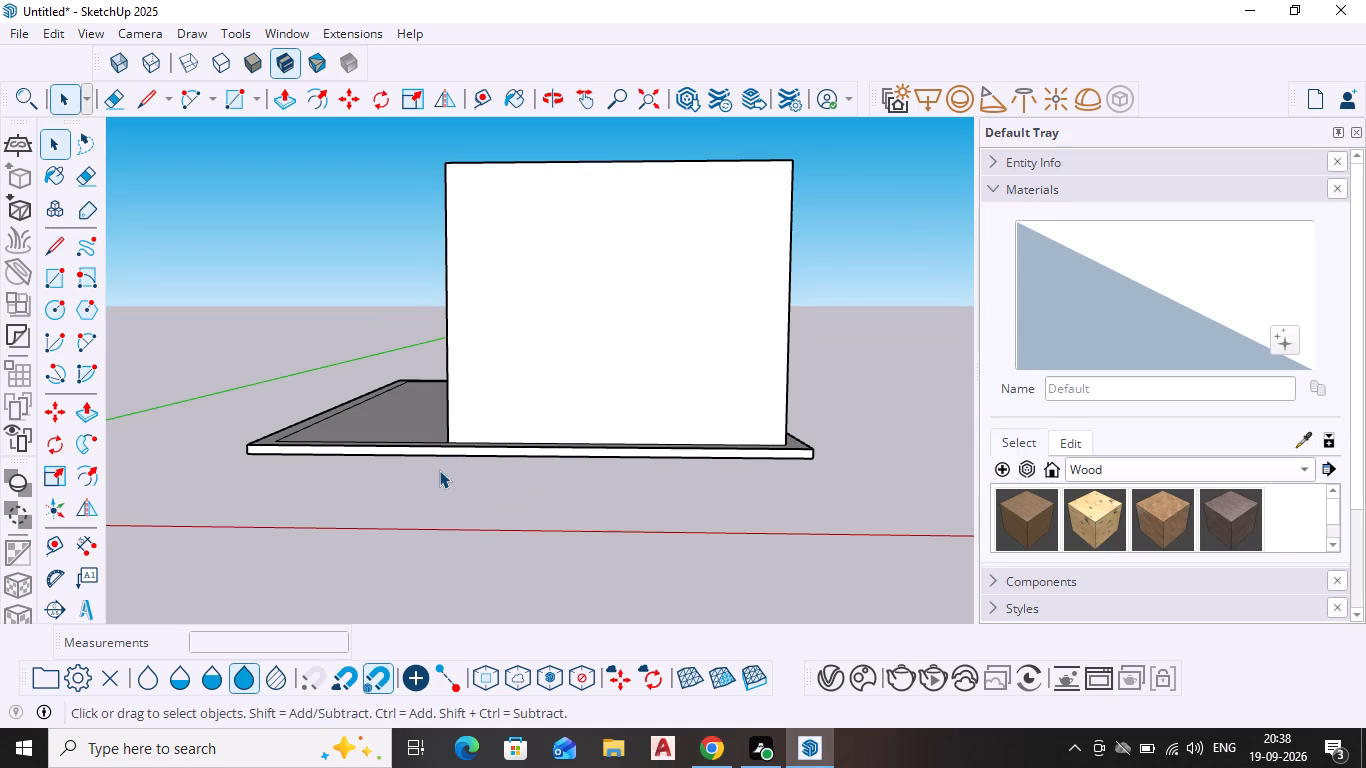
middle_click_drag(440, 471, 477, 482)
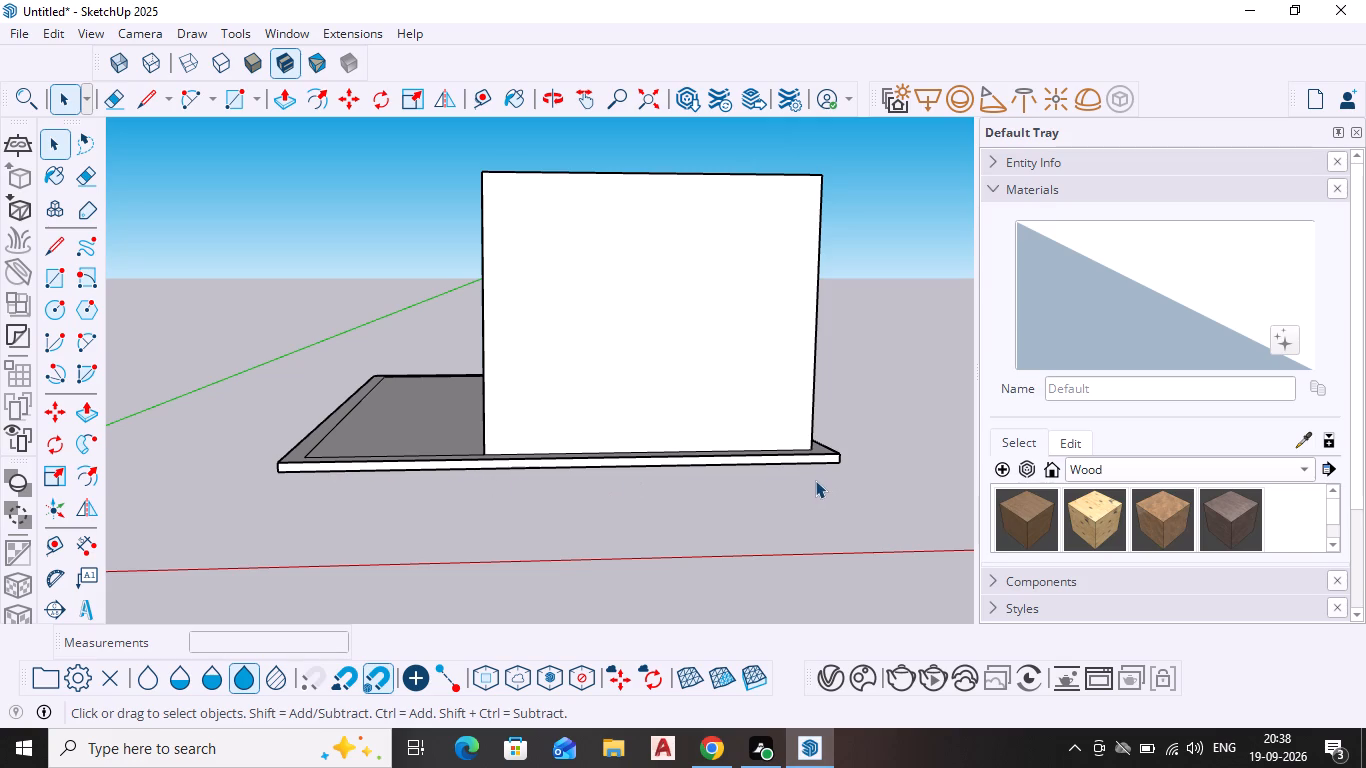
middle_click_drag(806, 487, 694, 542)
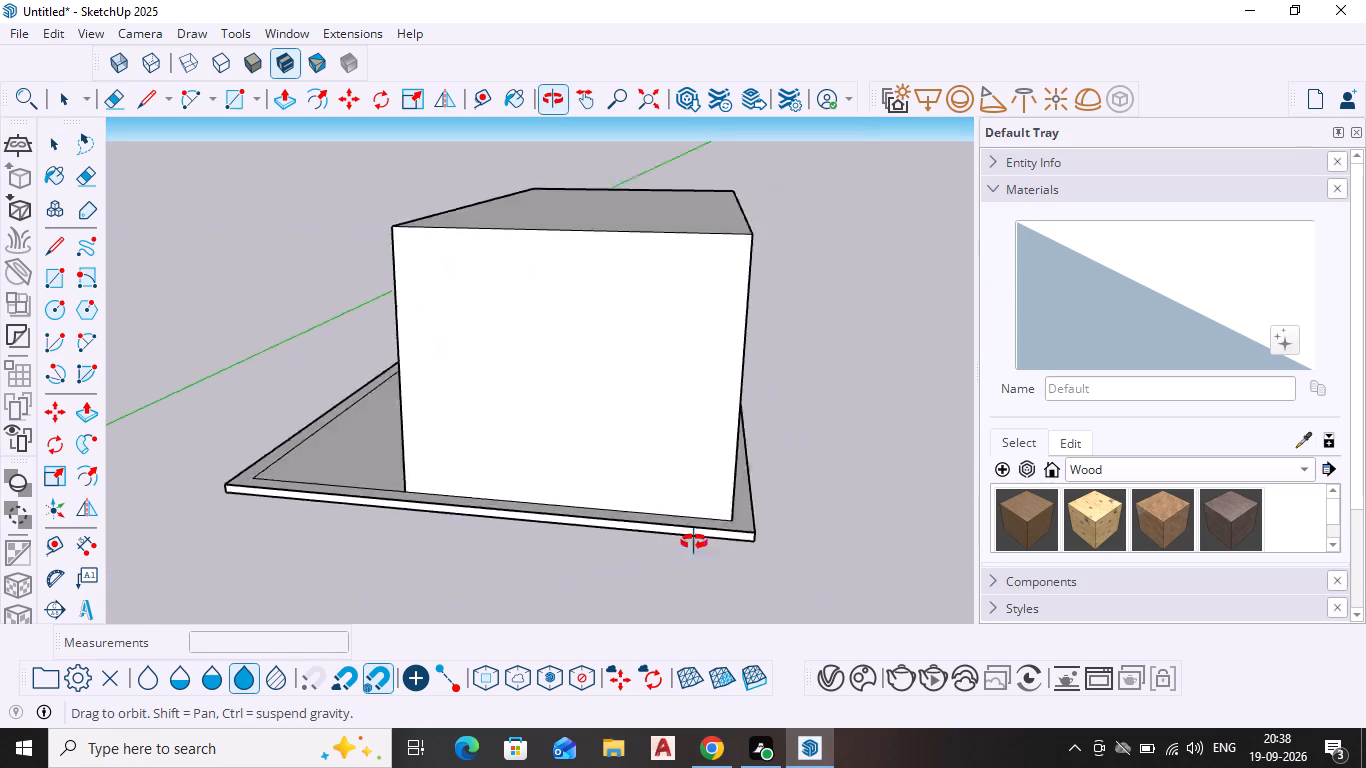
middle_click_drag(694, 542, 452, 541)
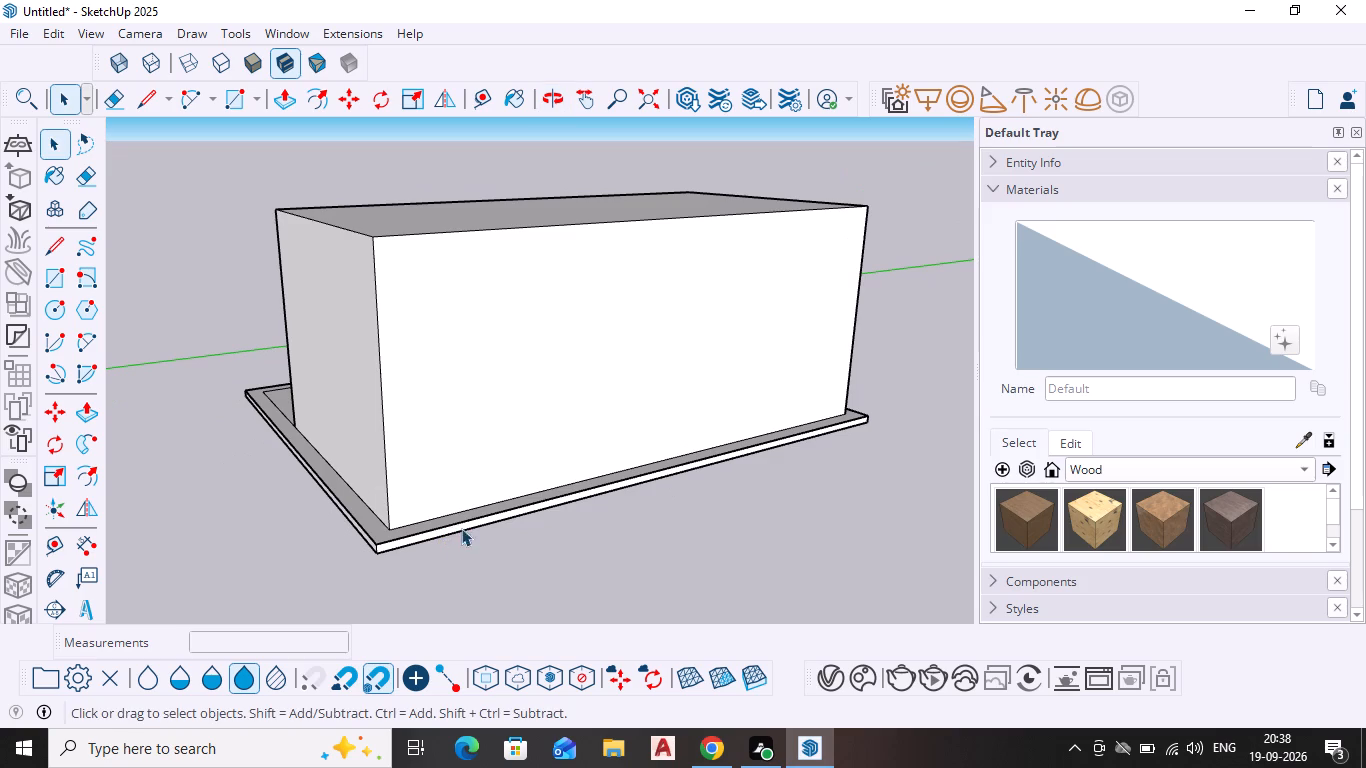
left_click(486, 456)
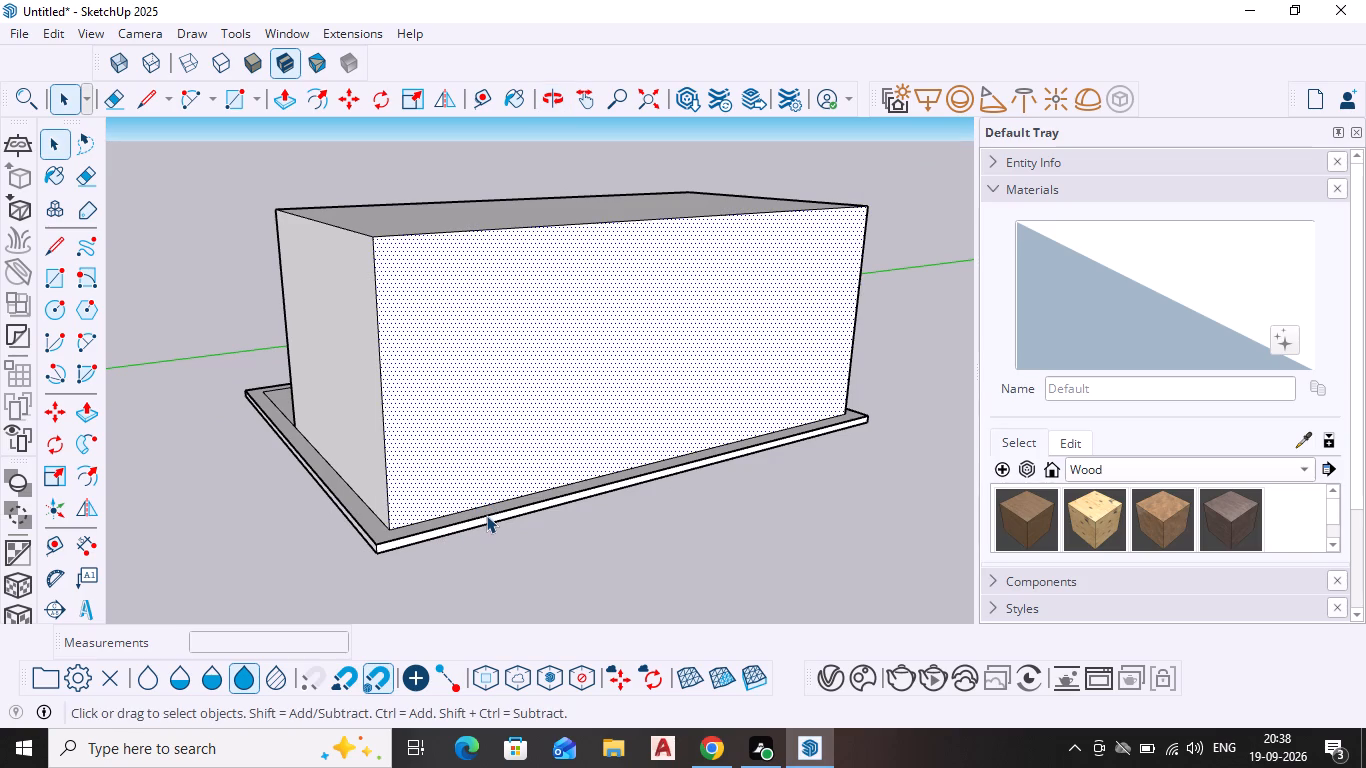
left_click(484, 508)
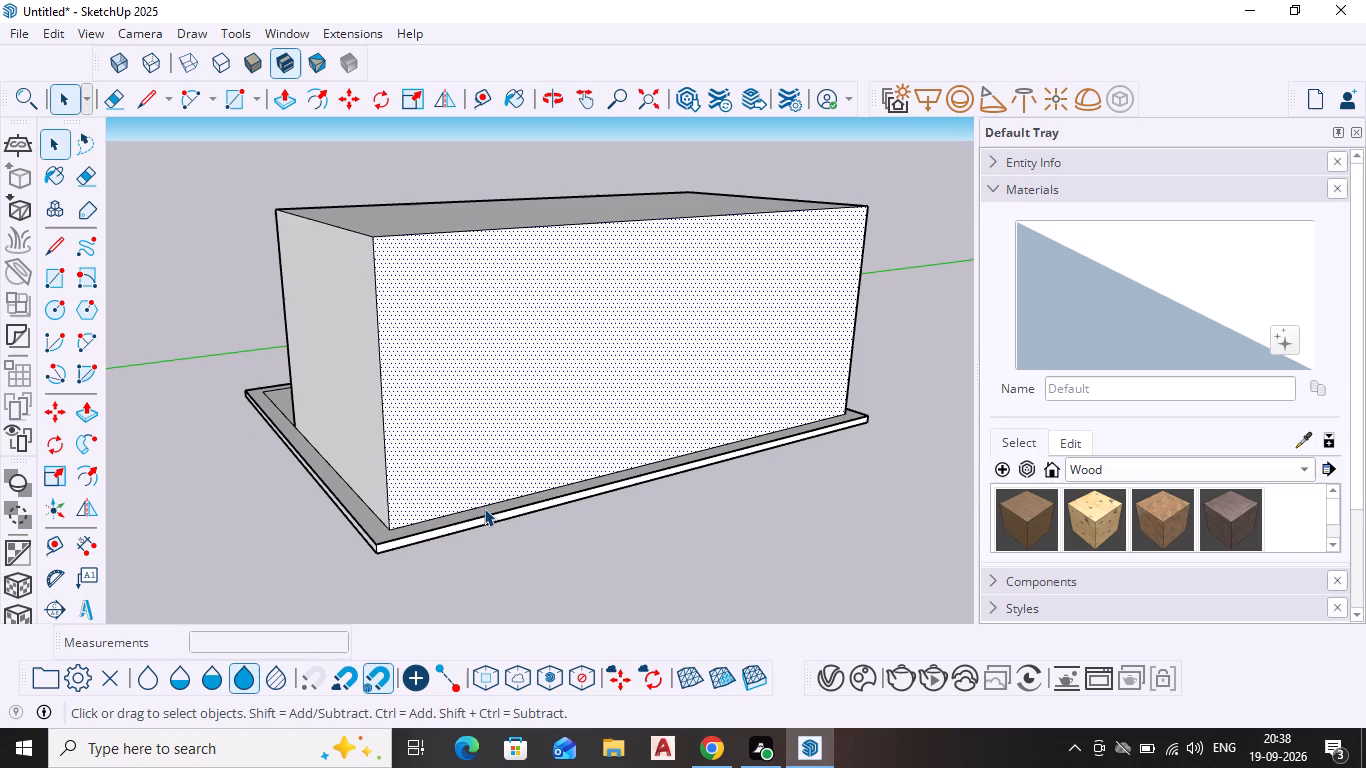
middle_click_drag(474, 522, 574, 582)
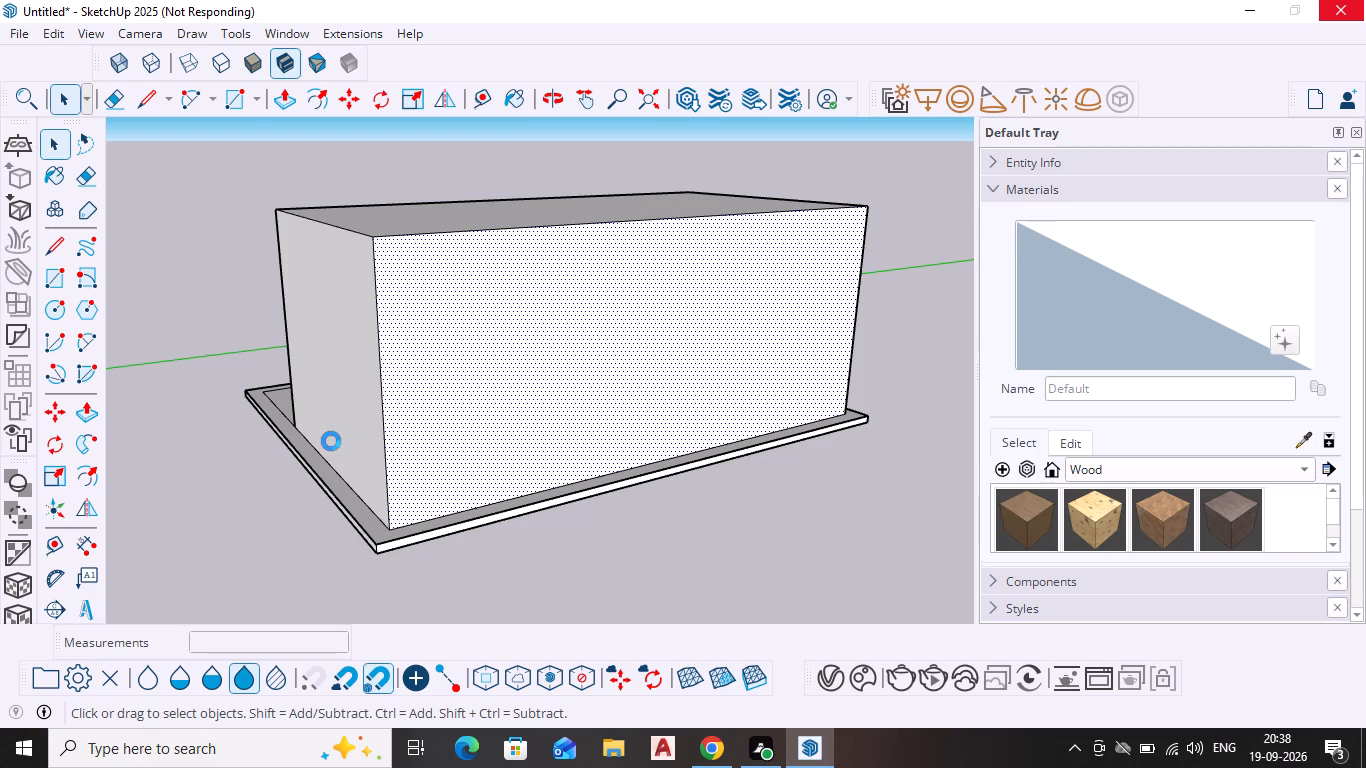
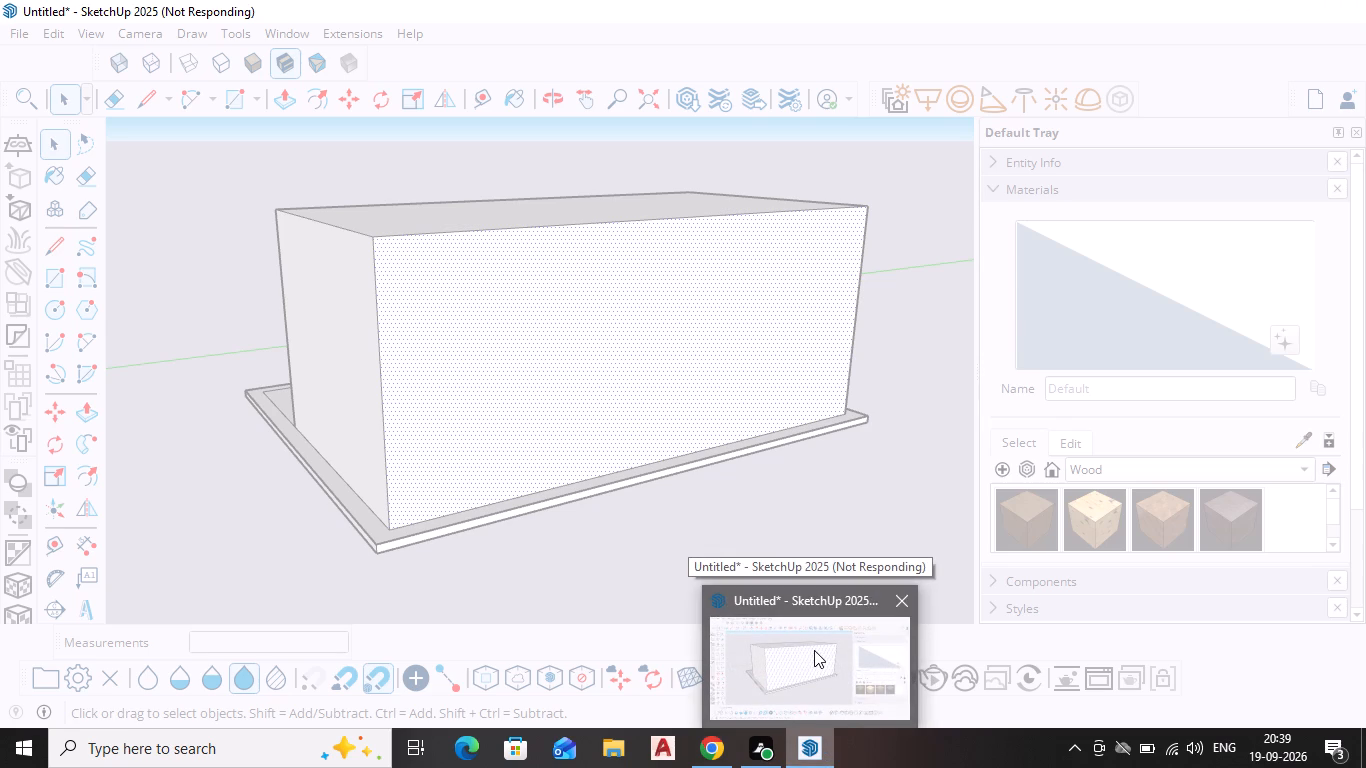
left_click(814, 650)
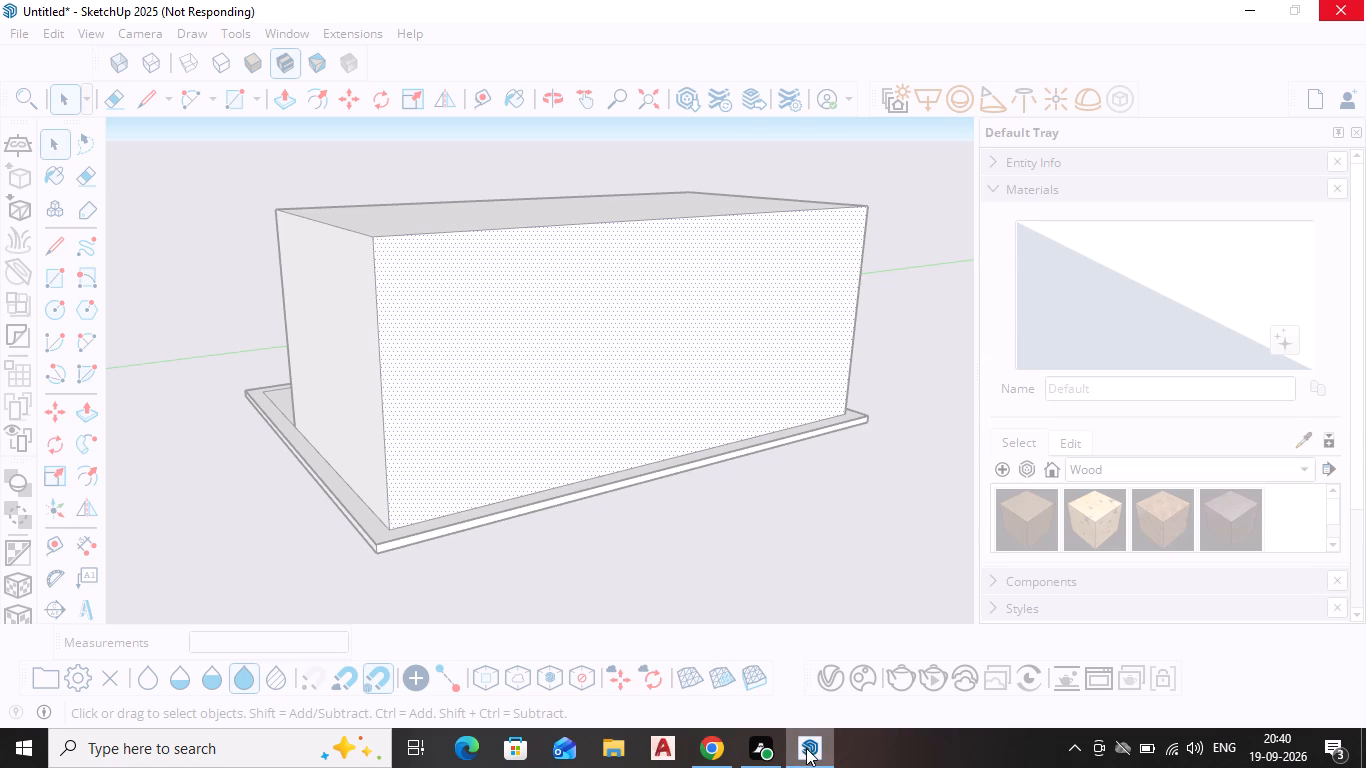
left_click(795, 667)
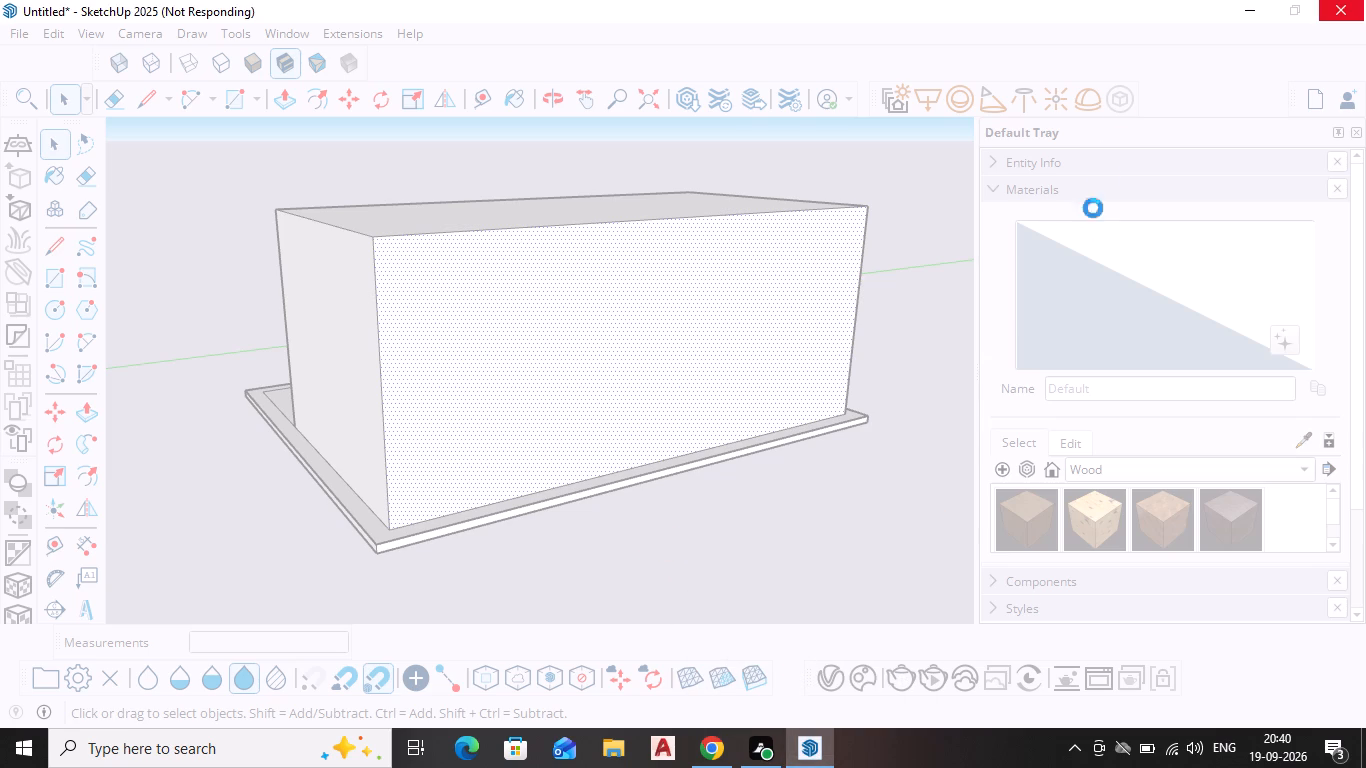
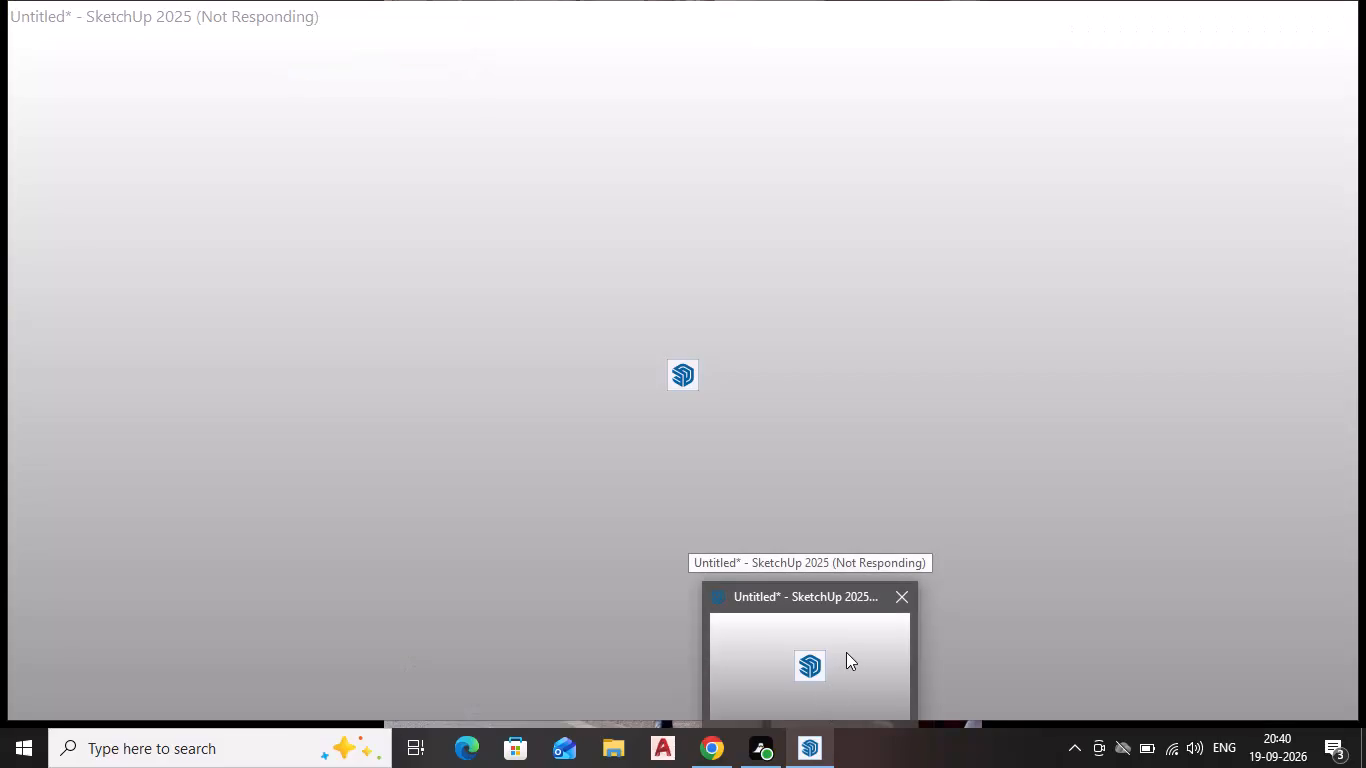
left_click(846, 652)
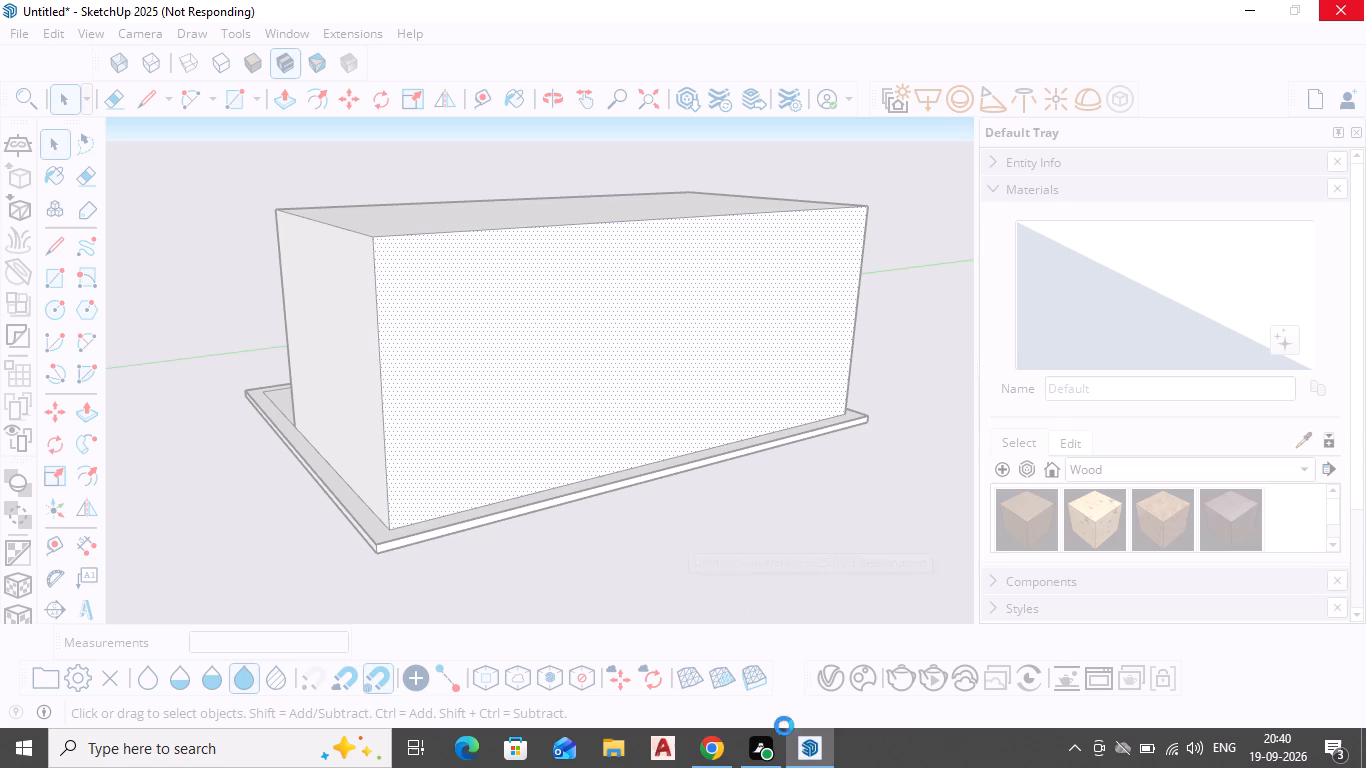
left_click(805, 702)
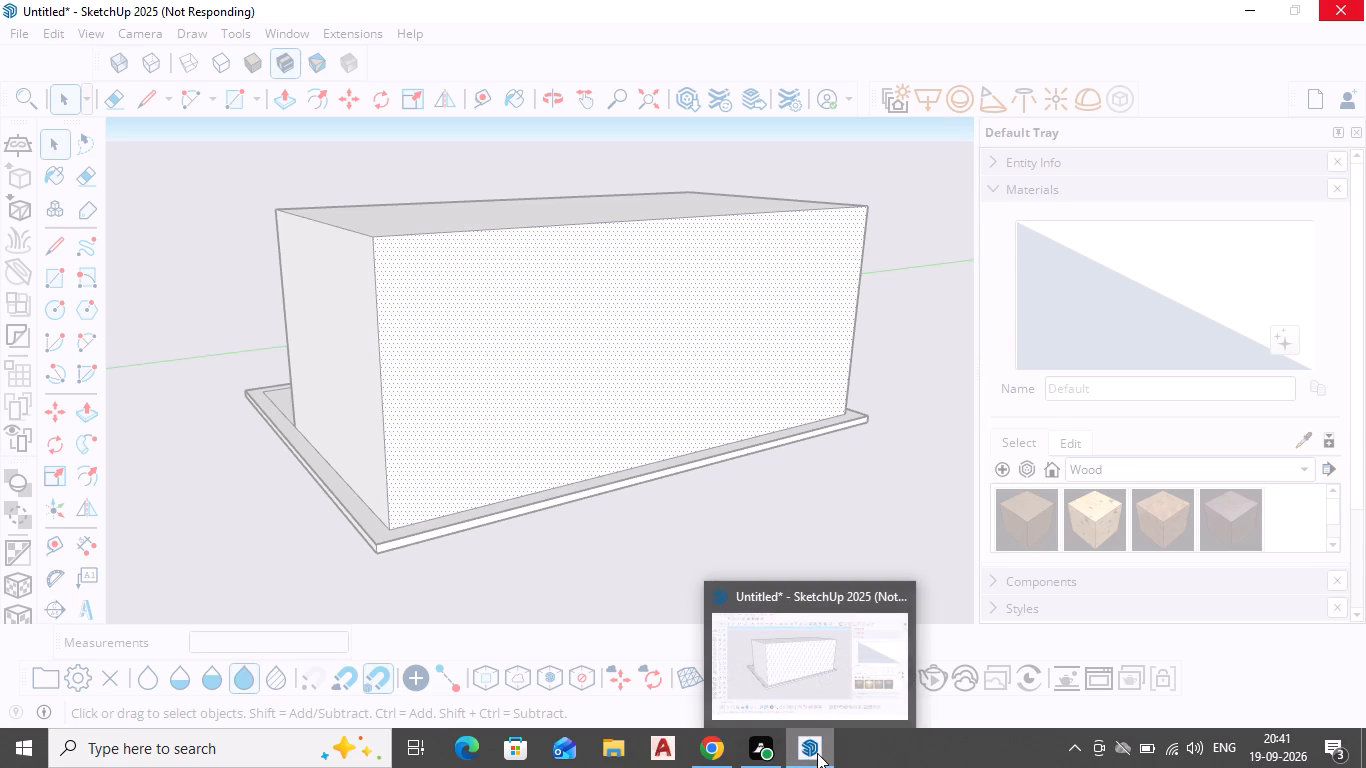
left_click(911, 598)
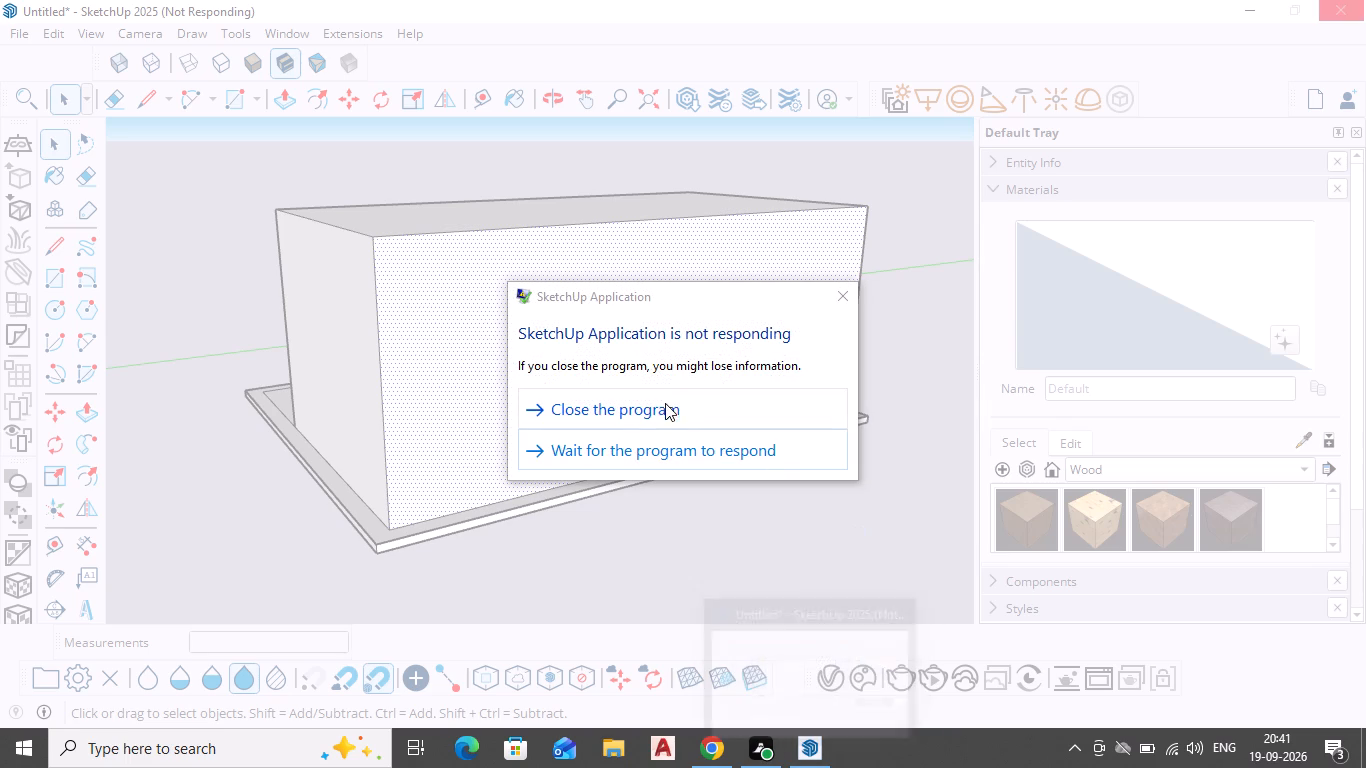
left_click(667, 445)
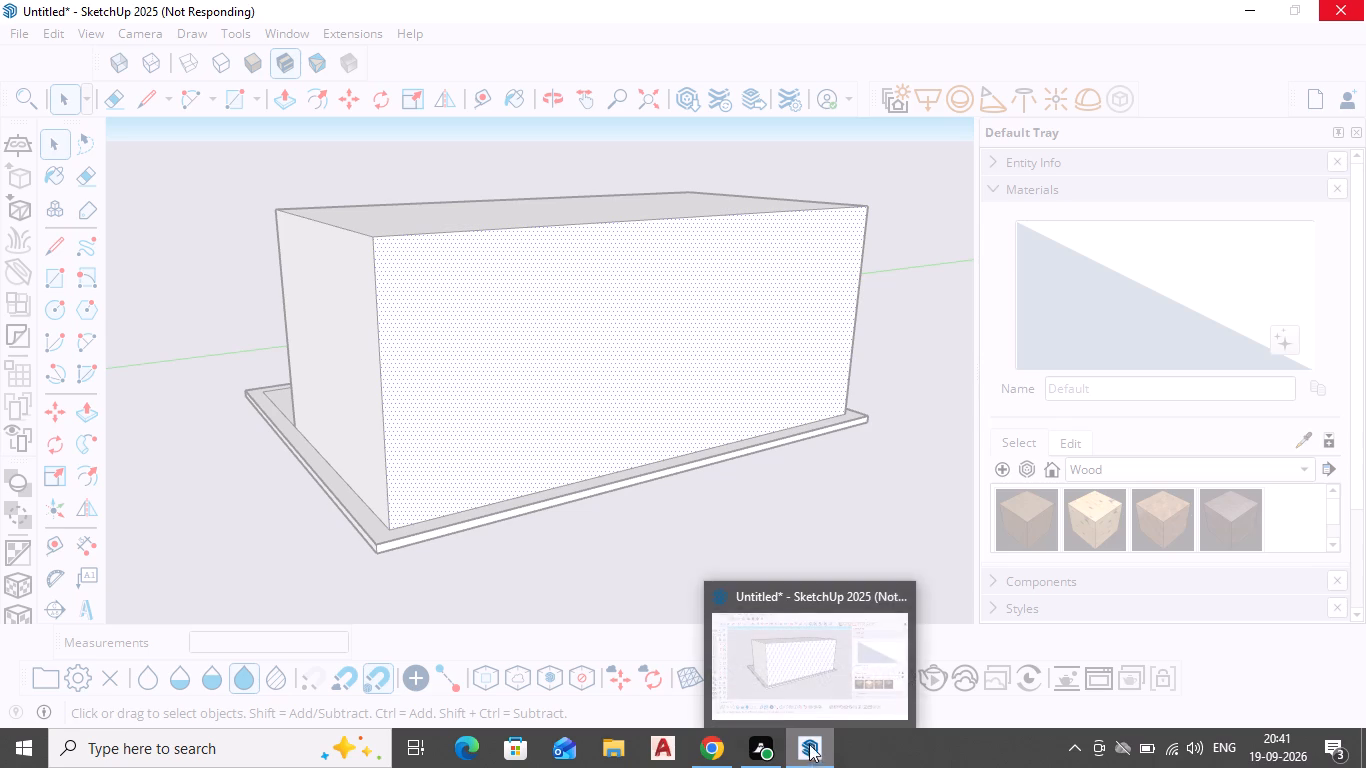
Force the unresponsive SketchUp program with the untitled building model to close instead of waiting for it.
left_click(892, 594)
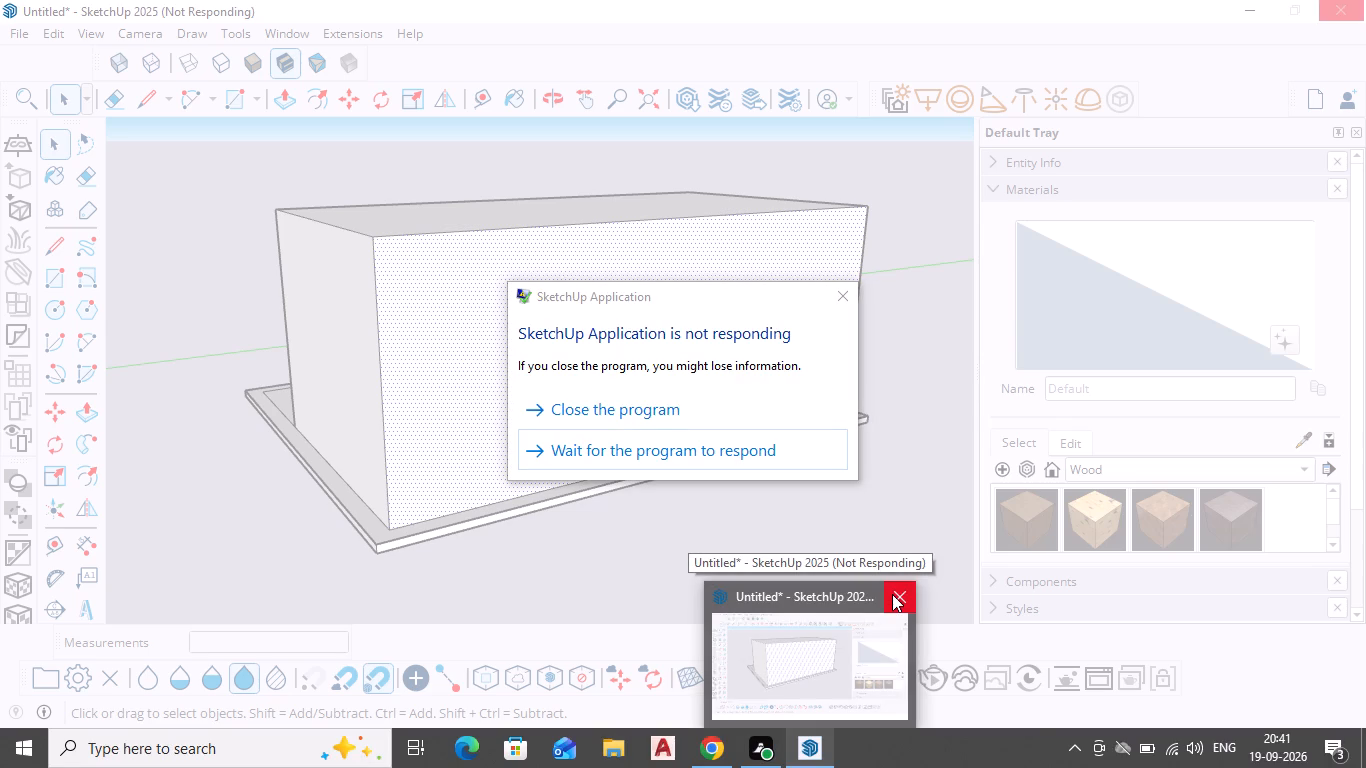
left_click(617, 421)
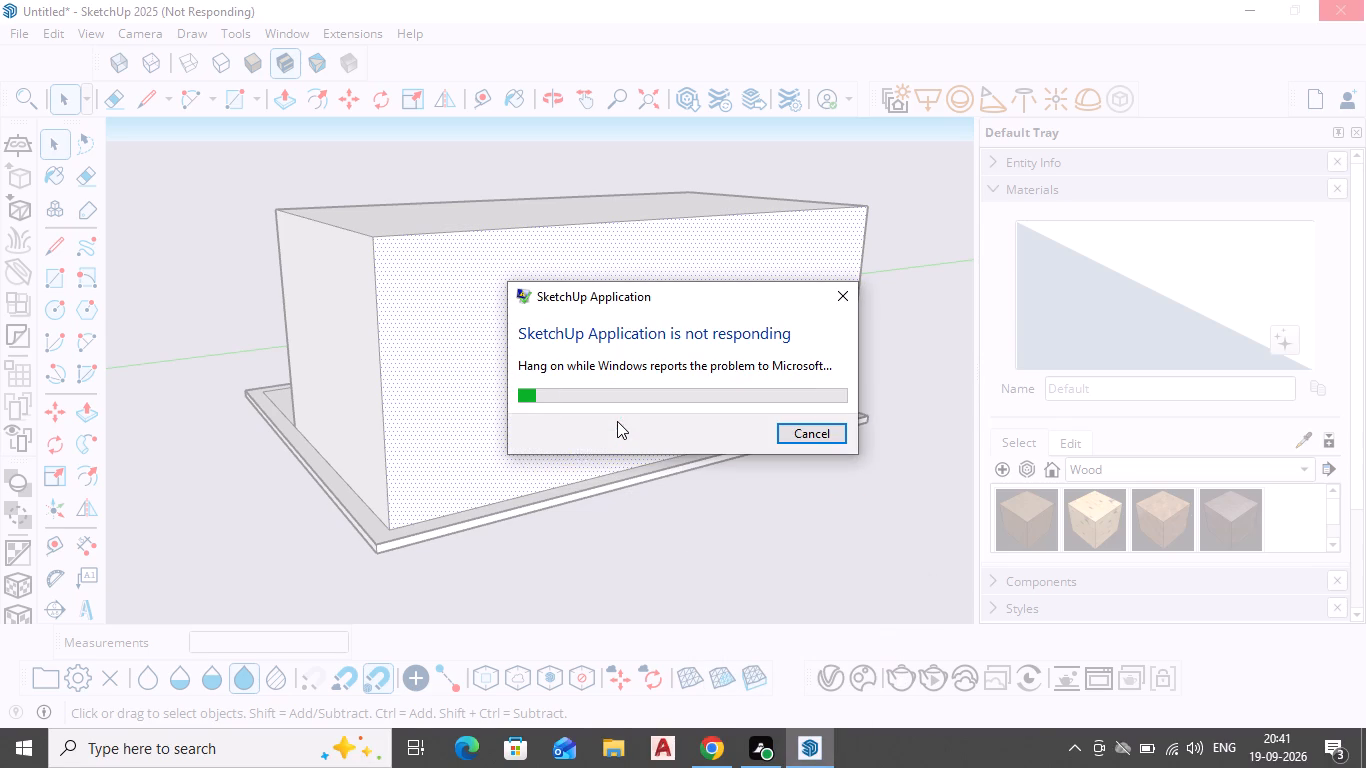
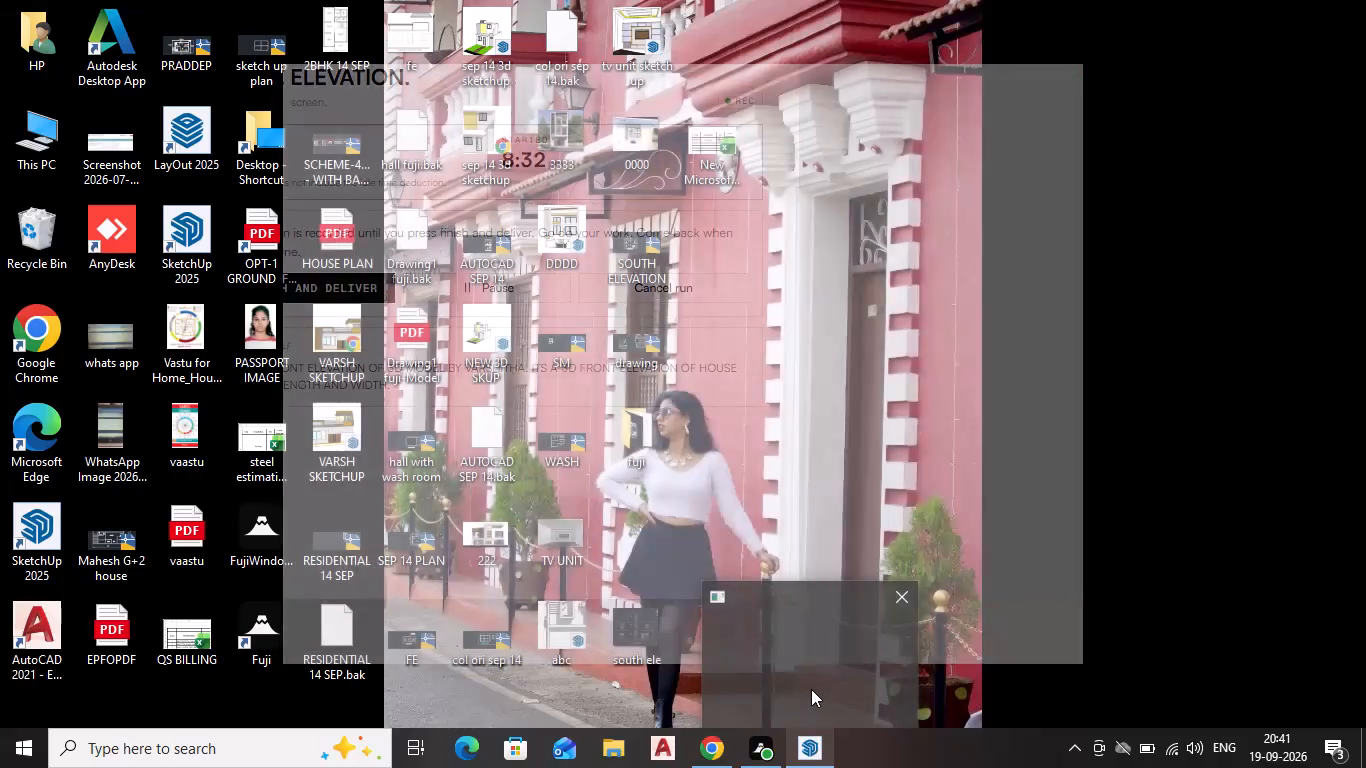
Try to close the leftover blank SketchUp window that remains after the forced shutdown.
left_click(811, 689)
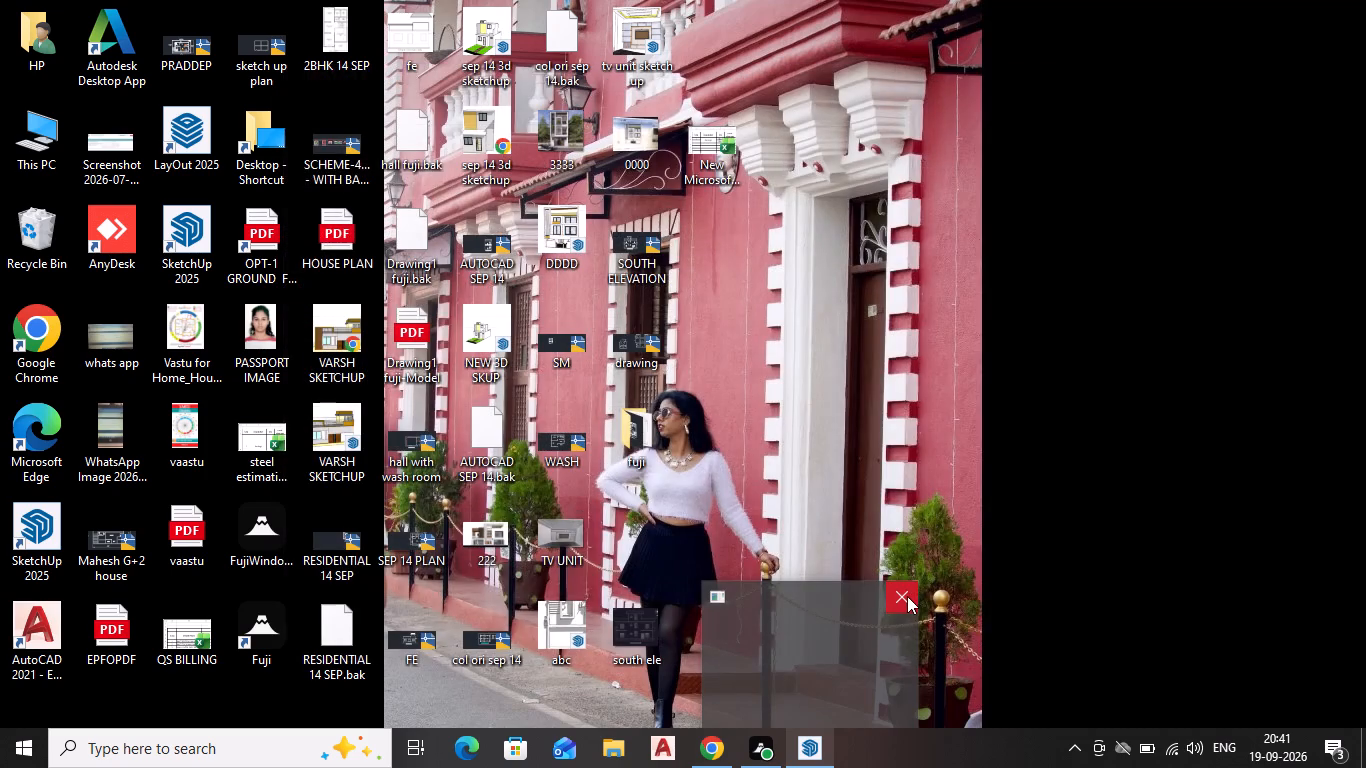
left_click(907, 596)
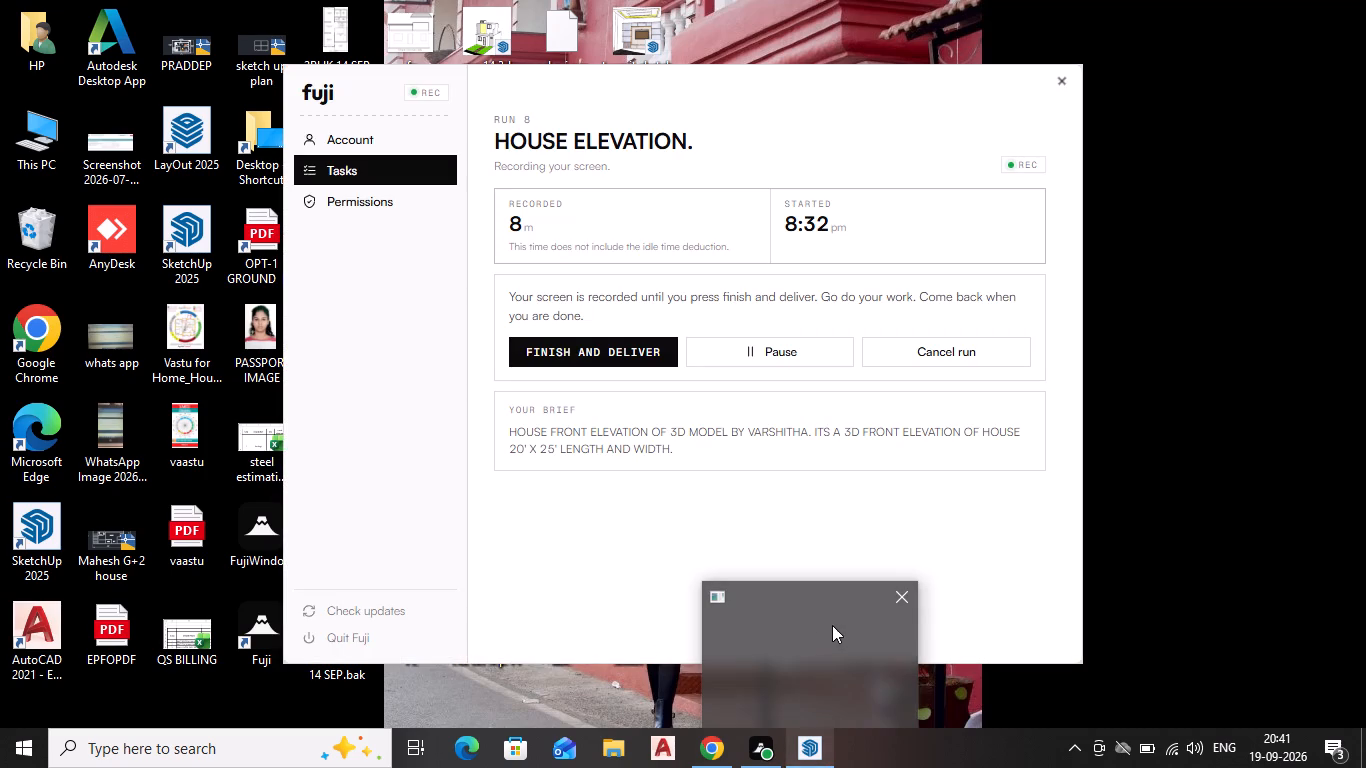
left_click(911, 601)
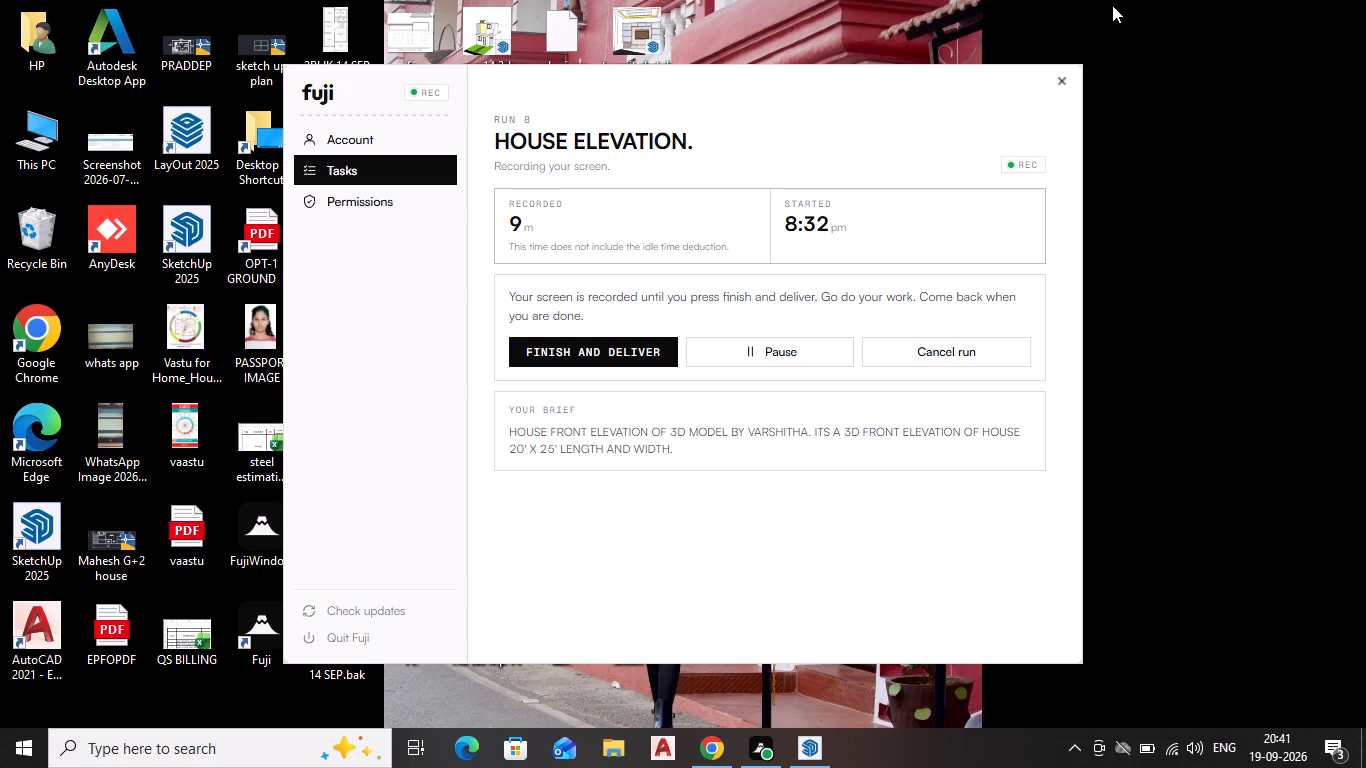
left_click(1112, 5)
left_click(874, 29)
left_click(806, 683)
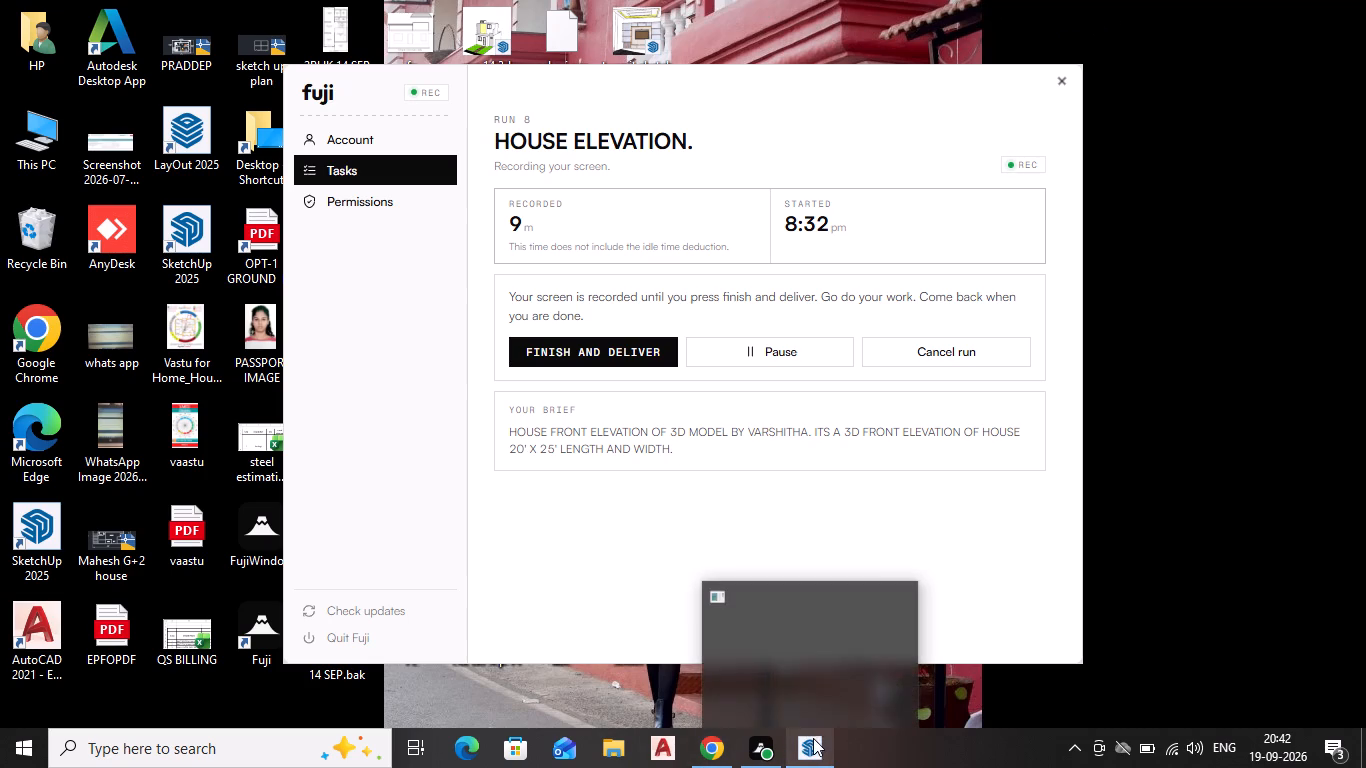
left_click(901, 588)
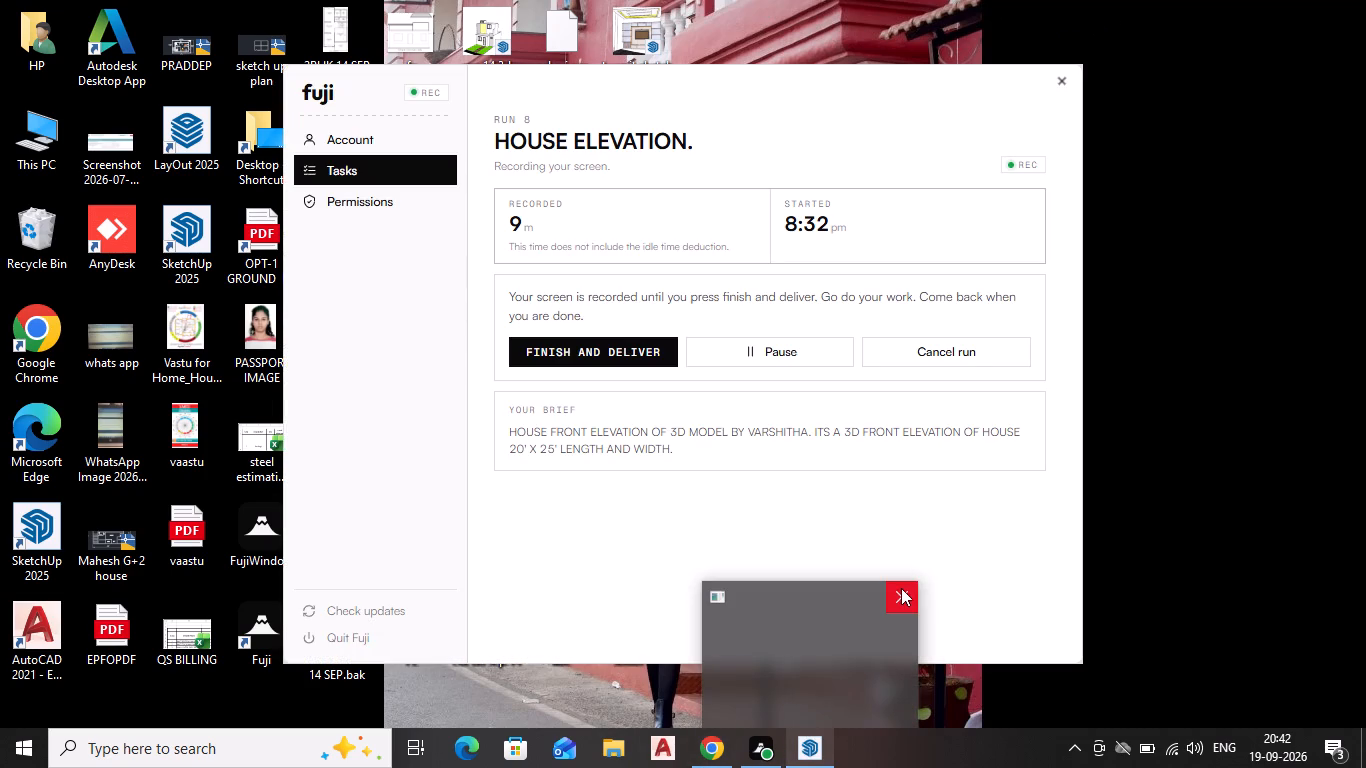
left_click(901, 588)
Try to relaunch SketchUp 2025 from its desktop shortcuts.
double_click(188, 228)
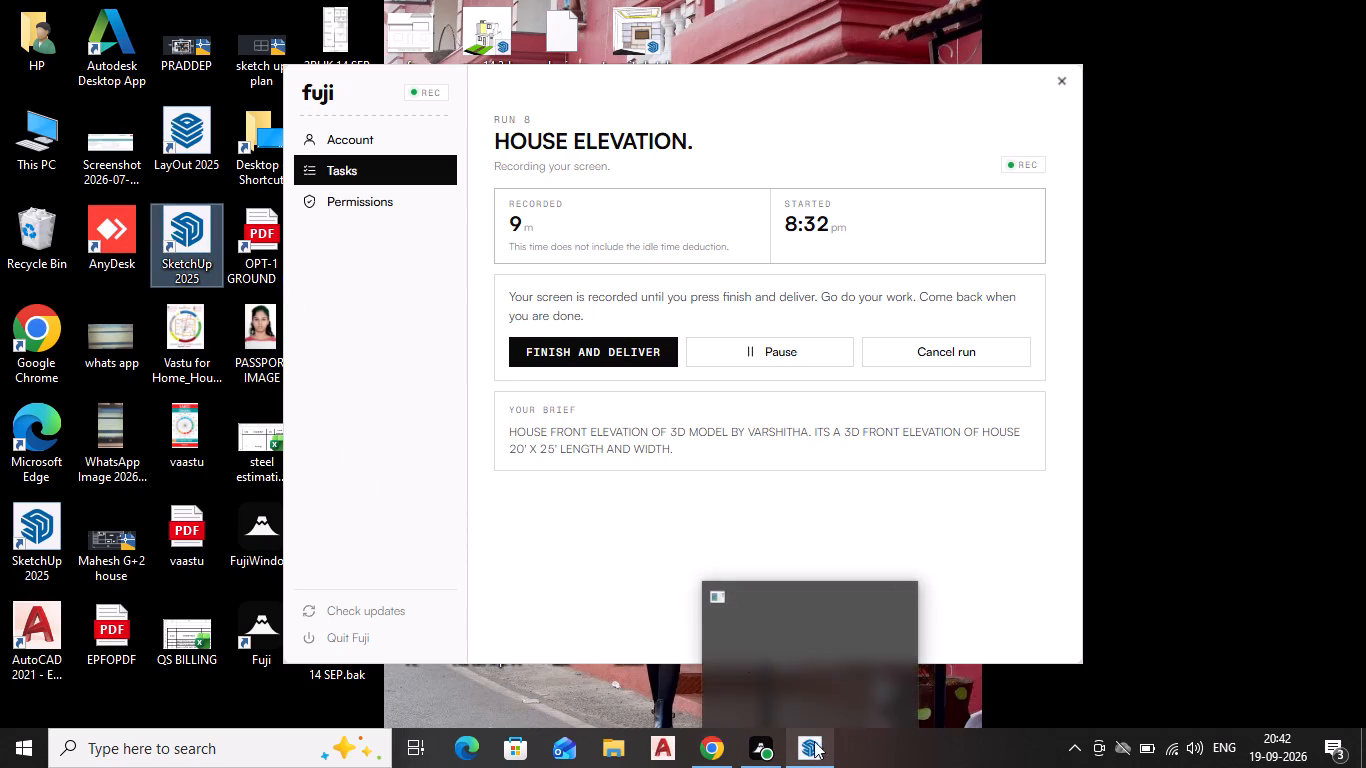
right_click(199, 249)
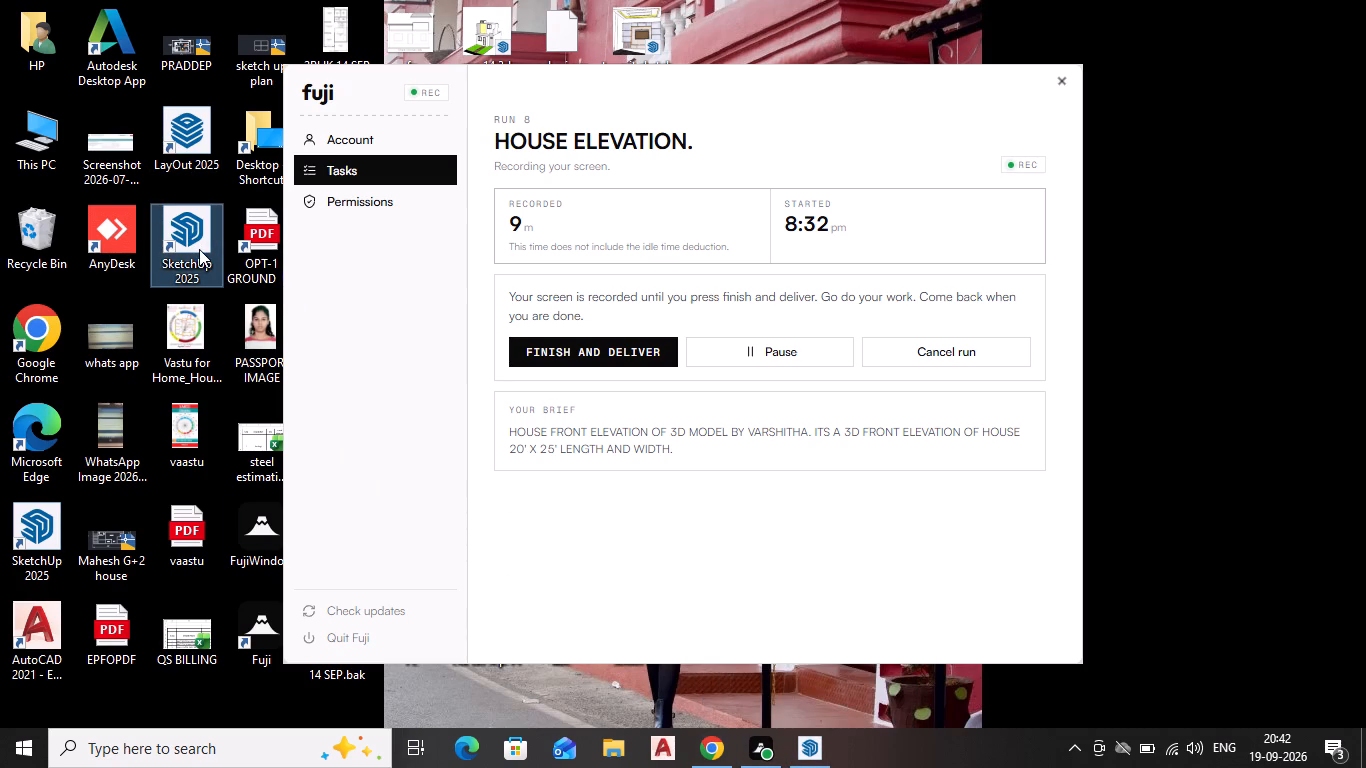
right_click(190, 255)
double_click(34, 521)
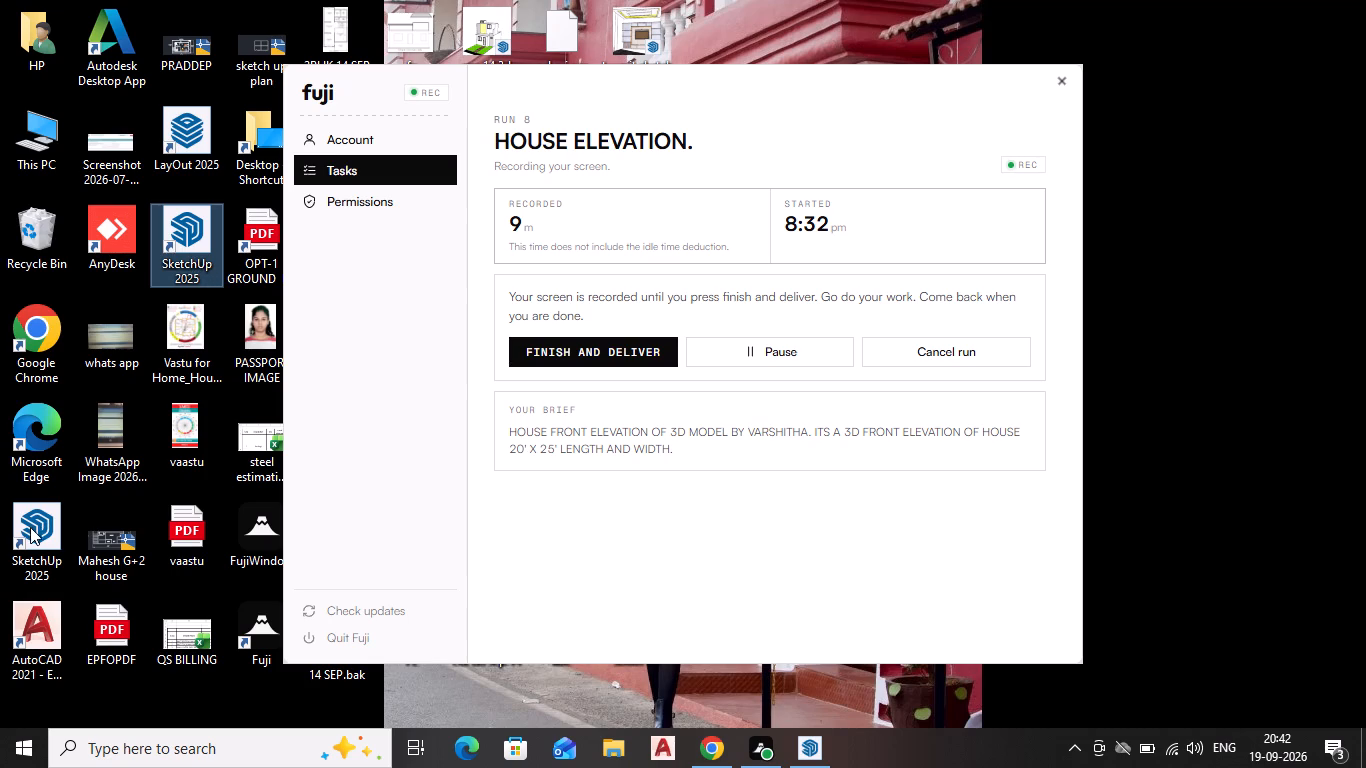
double_click(40, 539)
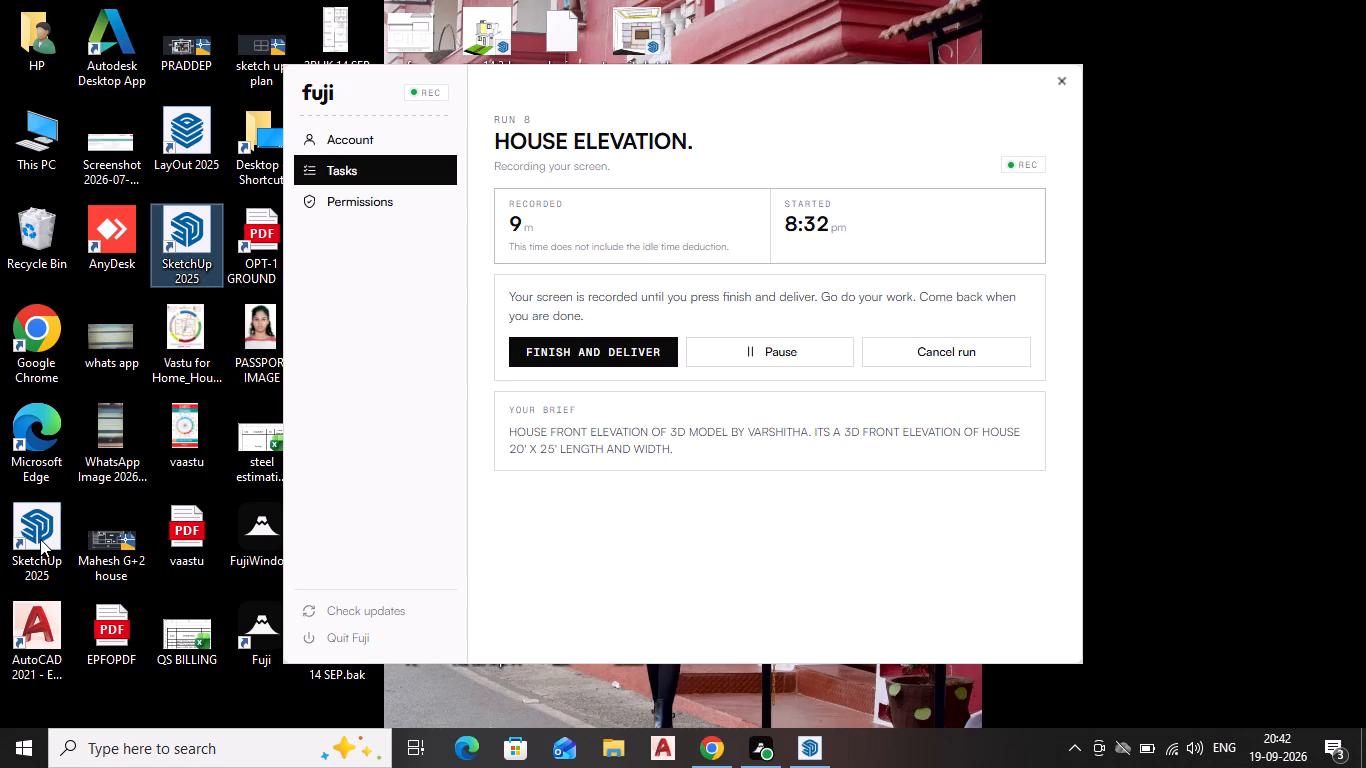
right_click(40, 539)
right_click(206, 255)
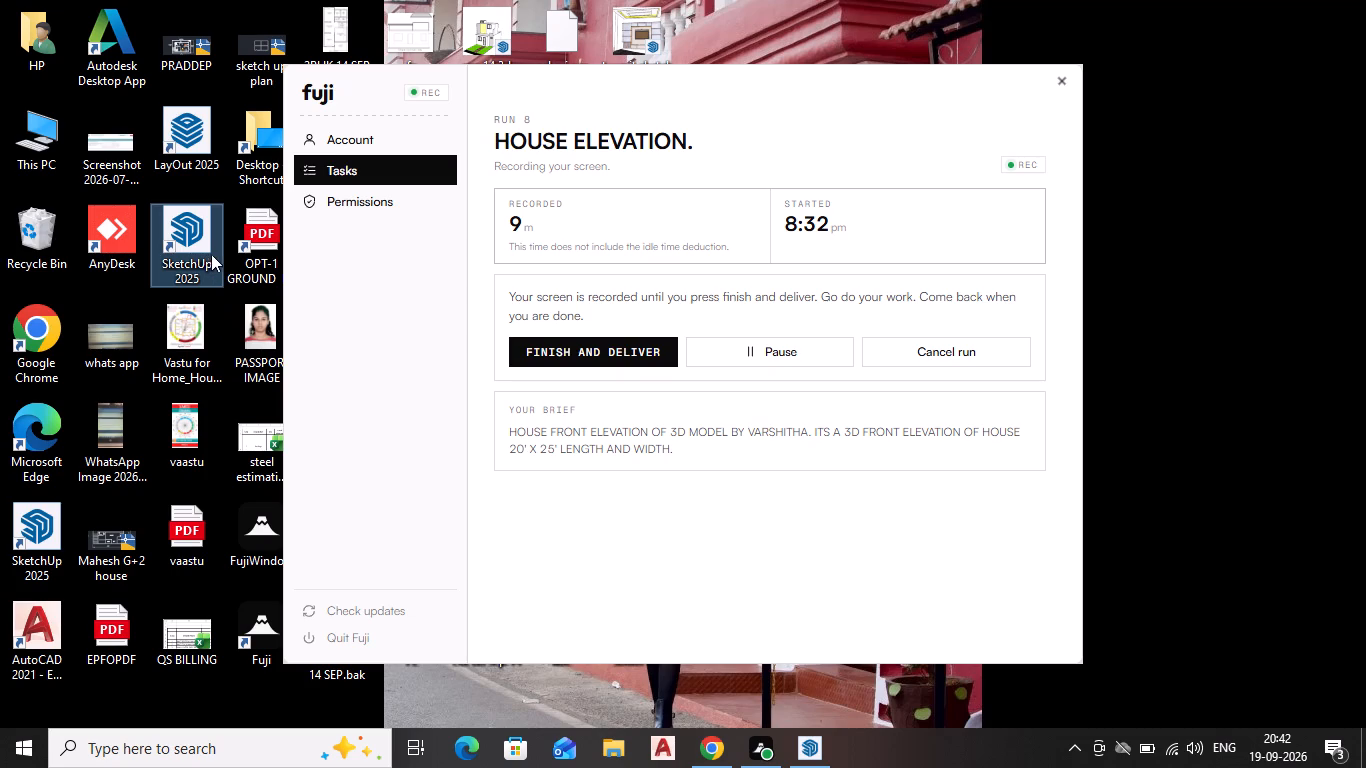
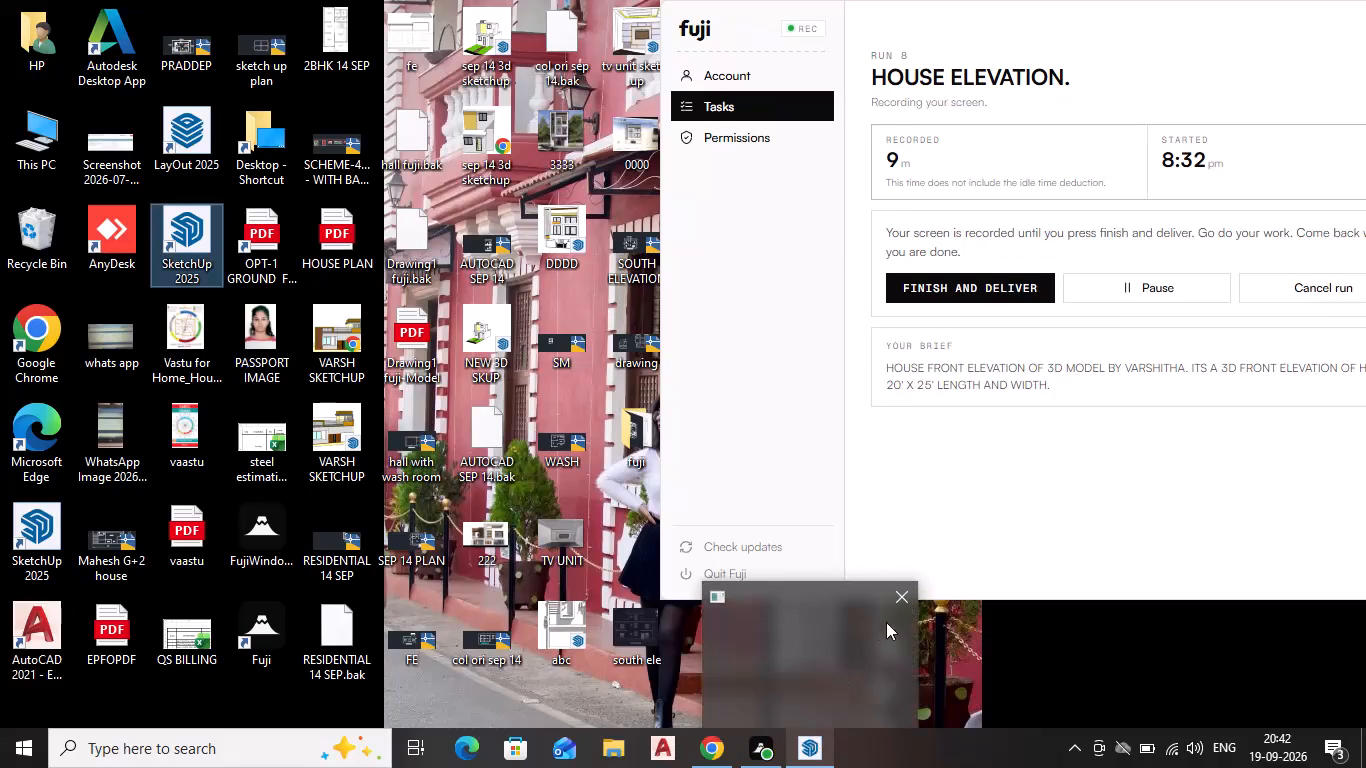
Try again to close the leftover blank SketchUp window from its taskbar preview.
left_click(912, 593)
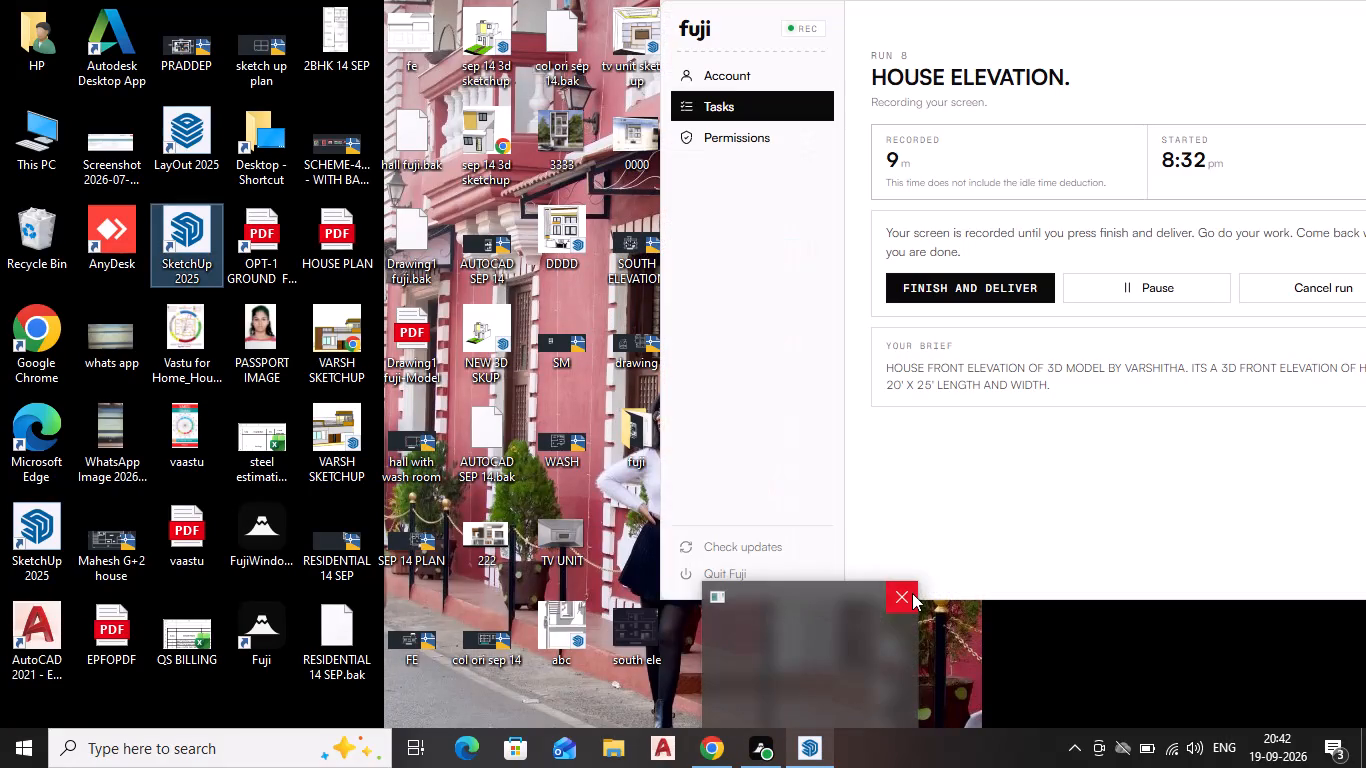
left_click(910, 592)
triple_click(908, 596)
left_click(908, 596)
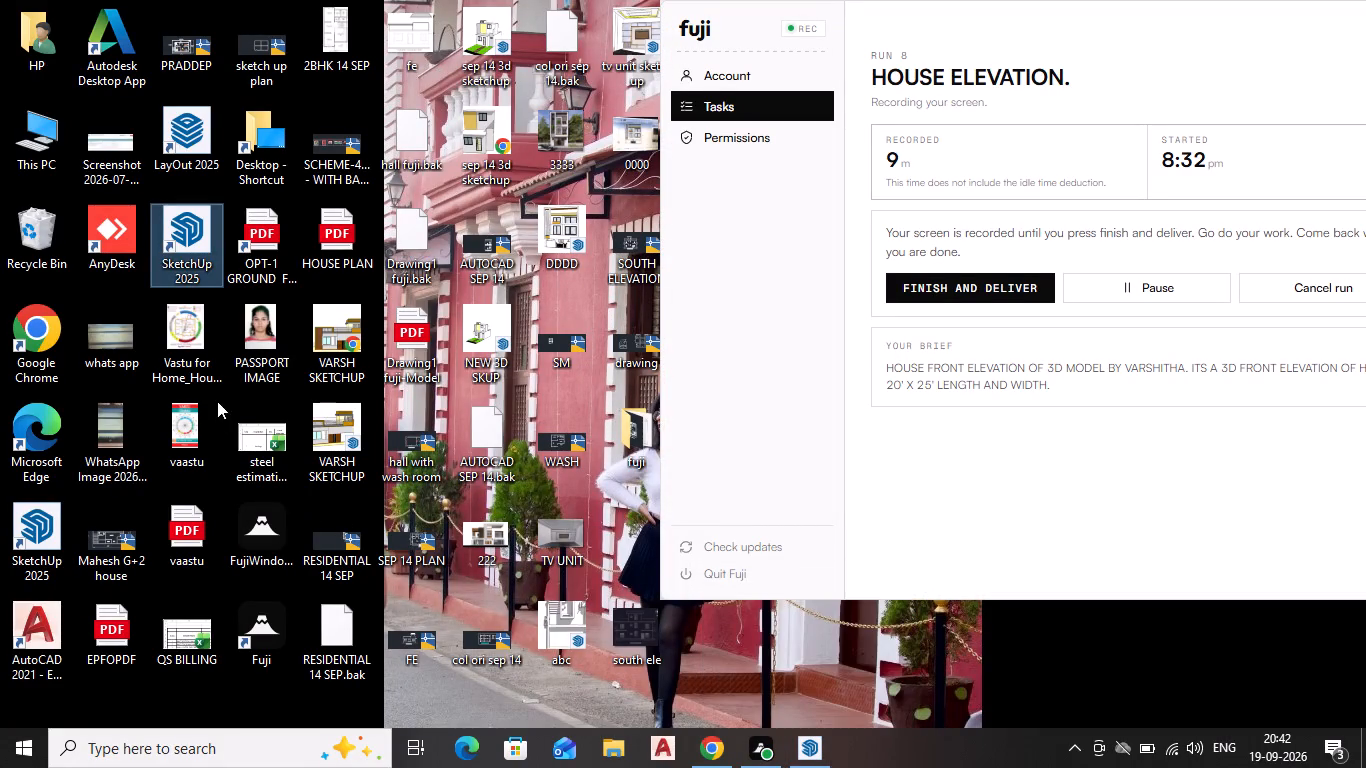
Try to relaunch SketchUp 2025 from its desktop shortcut.
right_click(188, 242)
right_click(188, 242)
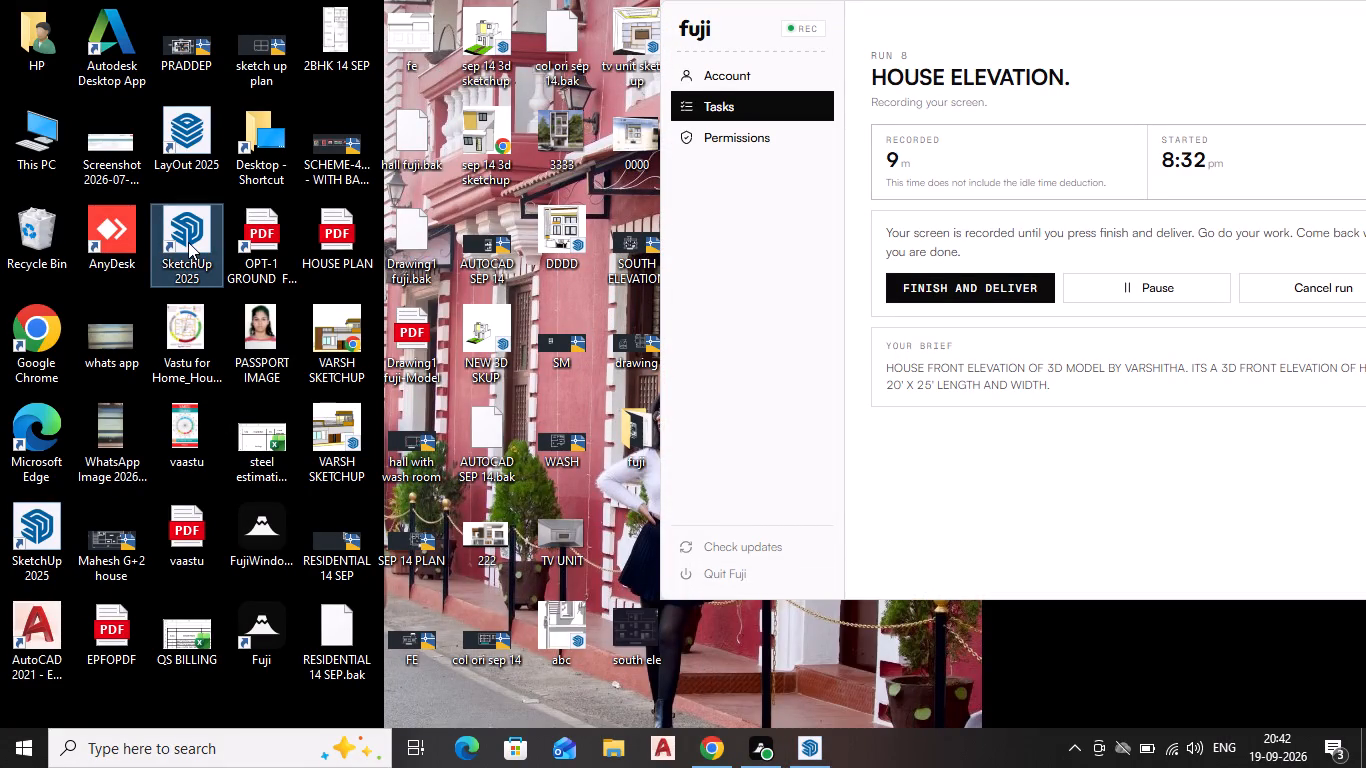
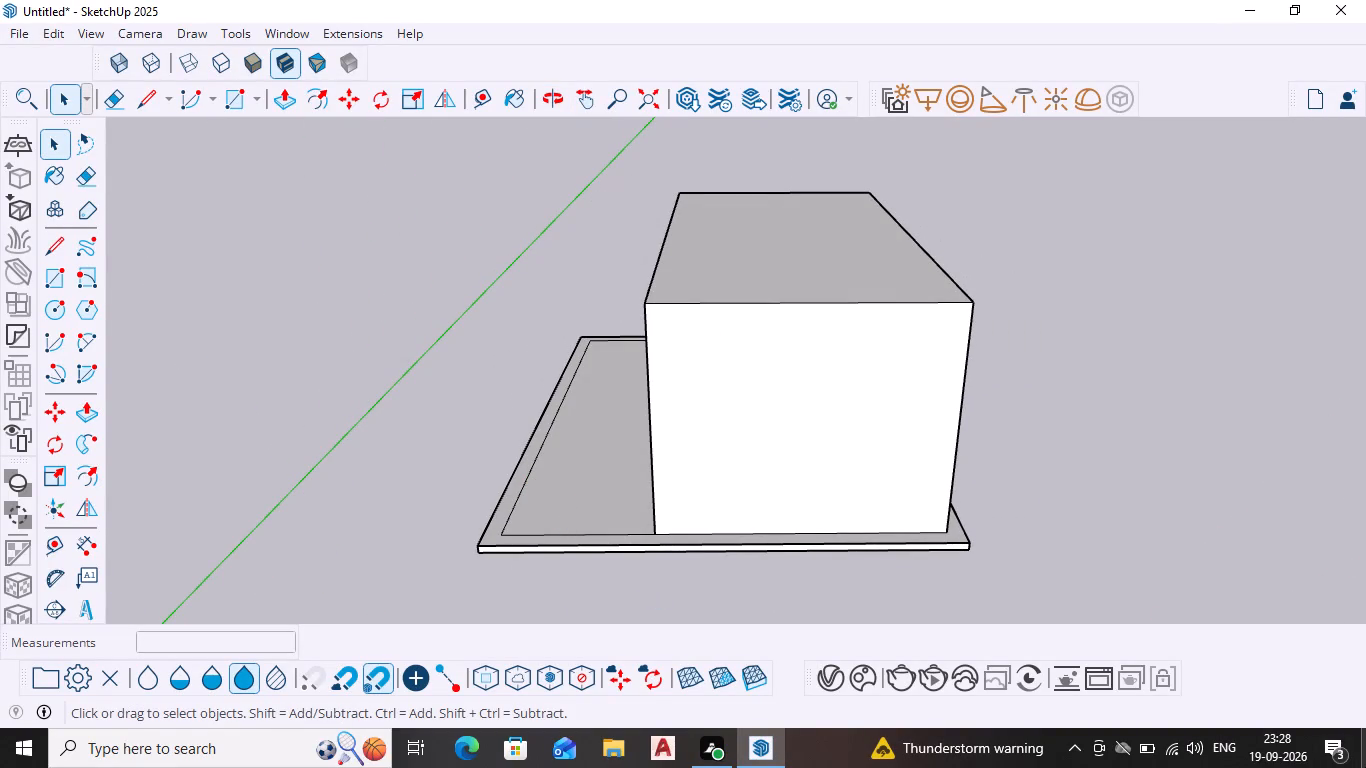
Search the 3D Warehouse for "glass window".
left_click(749, 351)
middle_click_drag(736, 511, 723, 504)
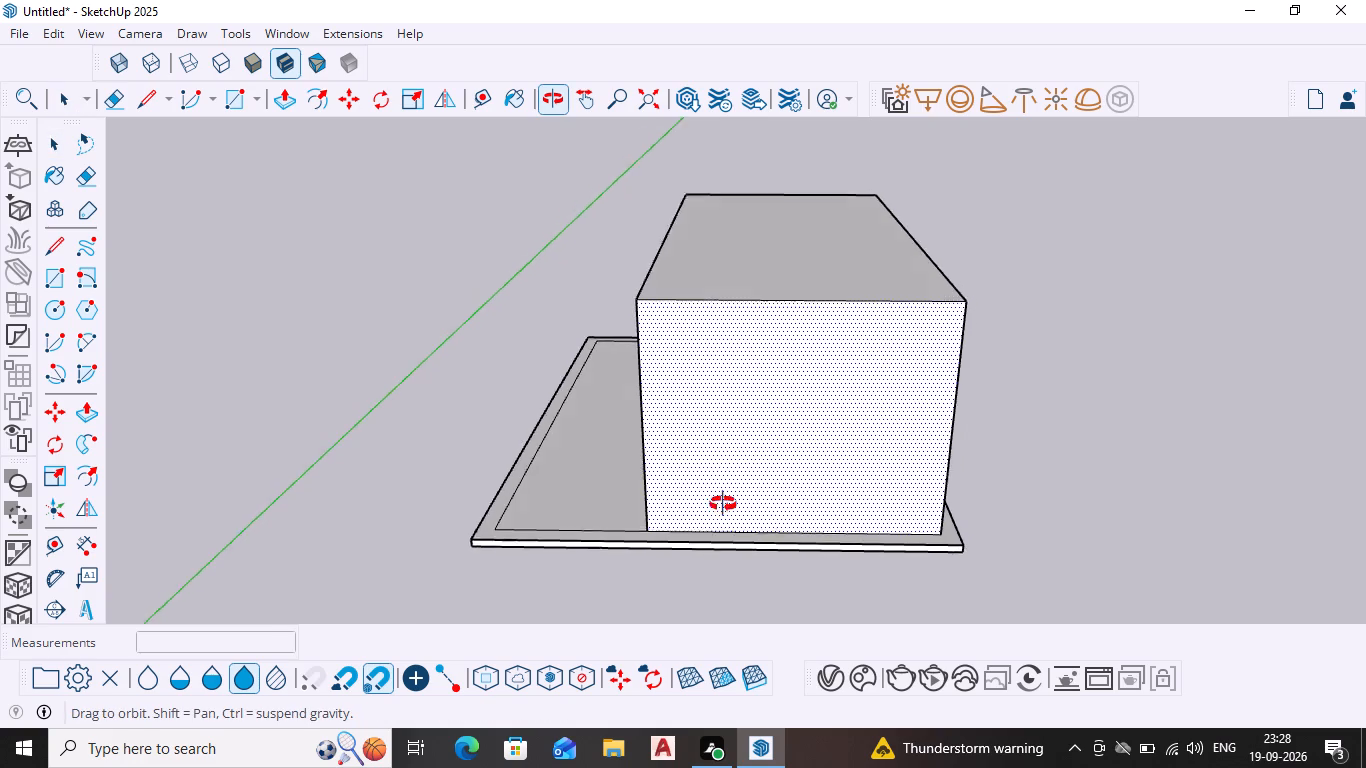
middle_click_drag(723, 504, 695, 442)
scroll(726, 392, "up", 3)
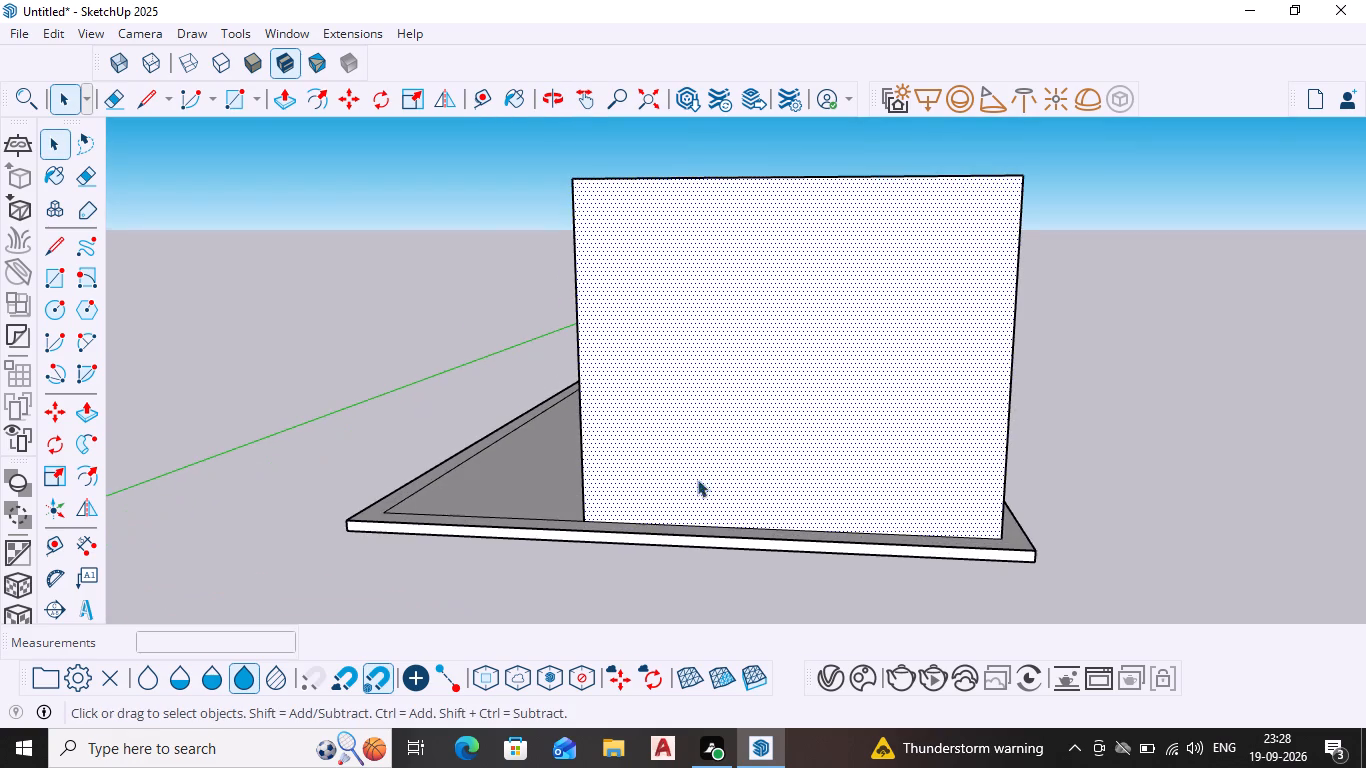
middle_click_drag(697, 480, 747, 472)
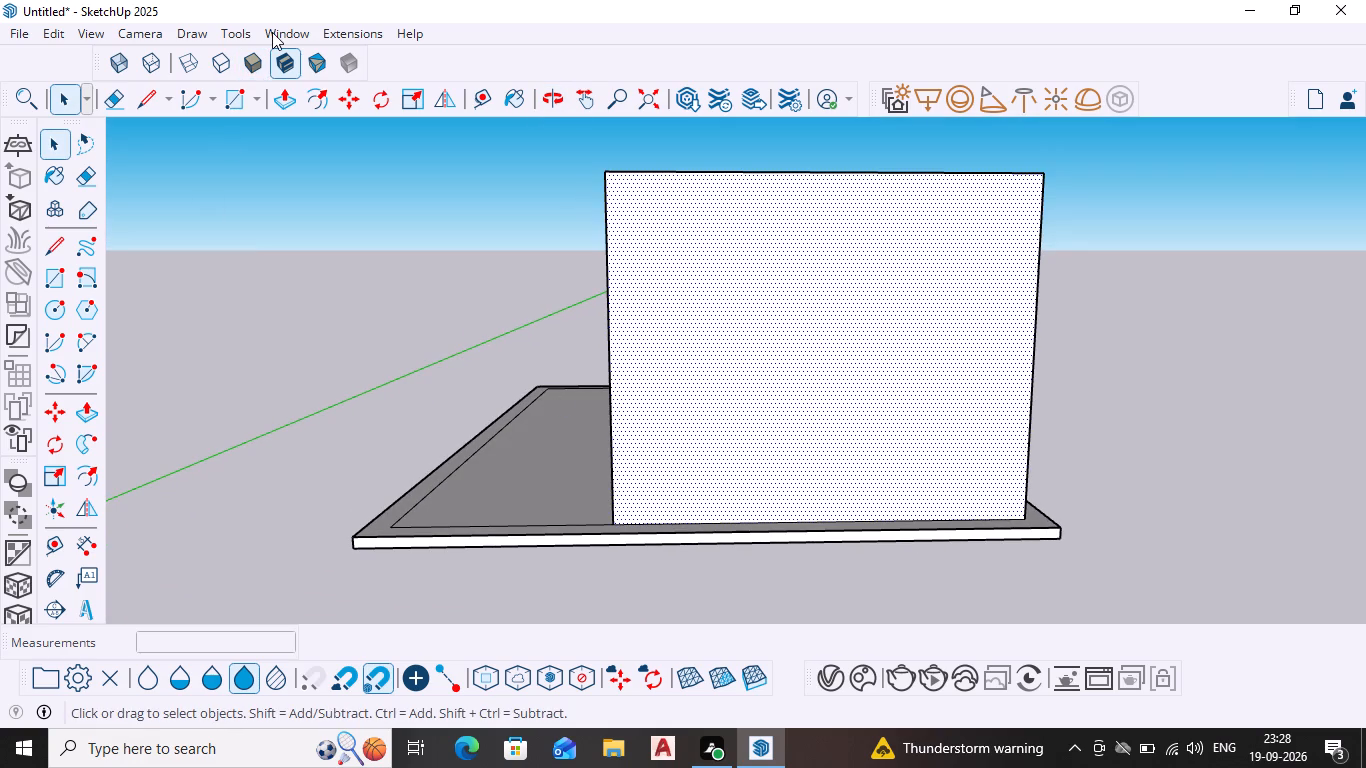
left_click(272, 32)
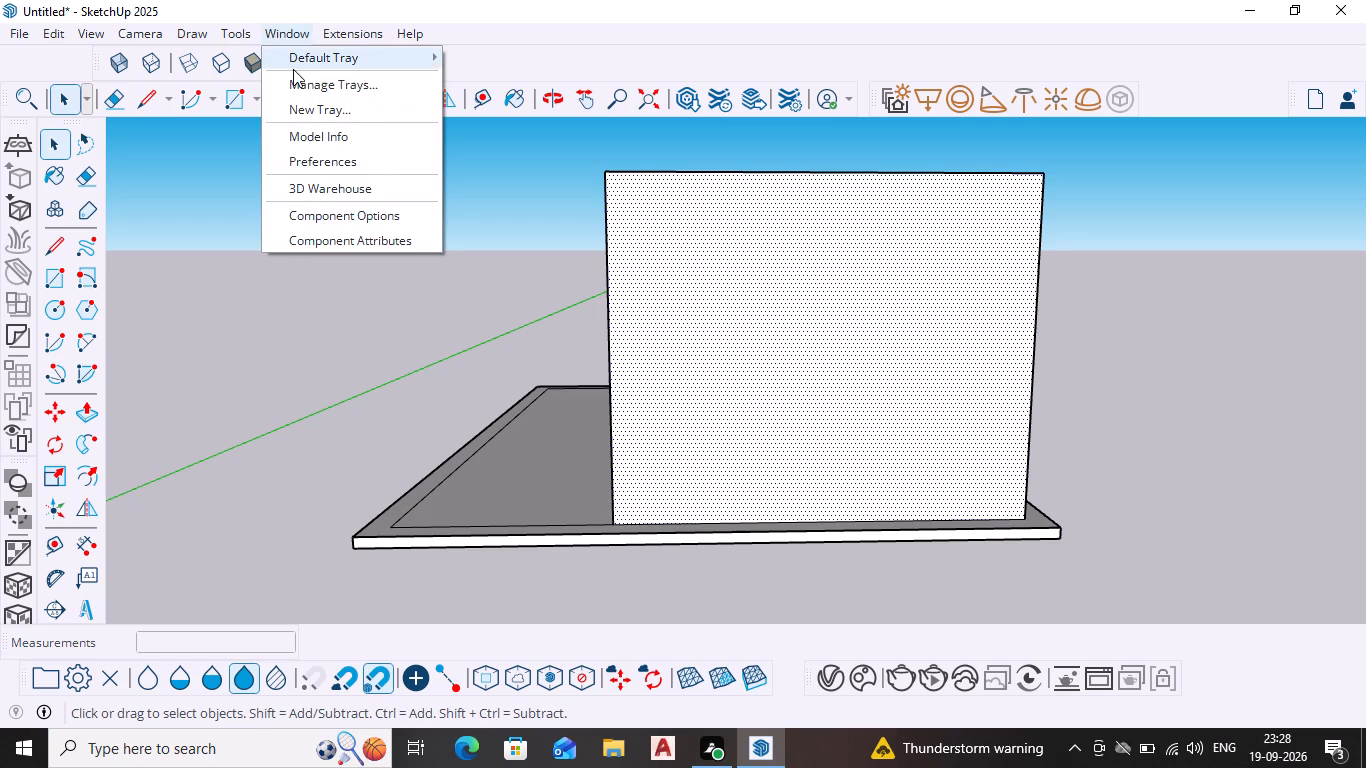
left_click(330, 186)
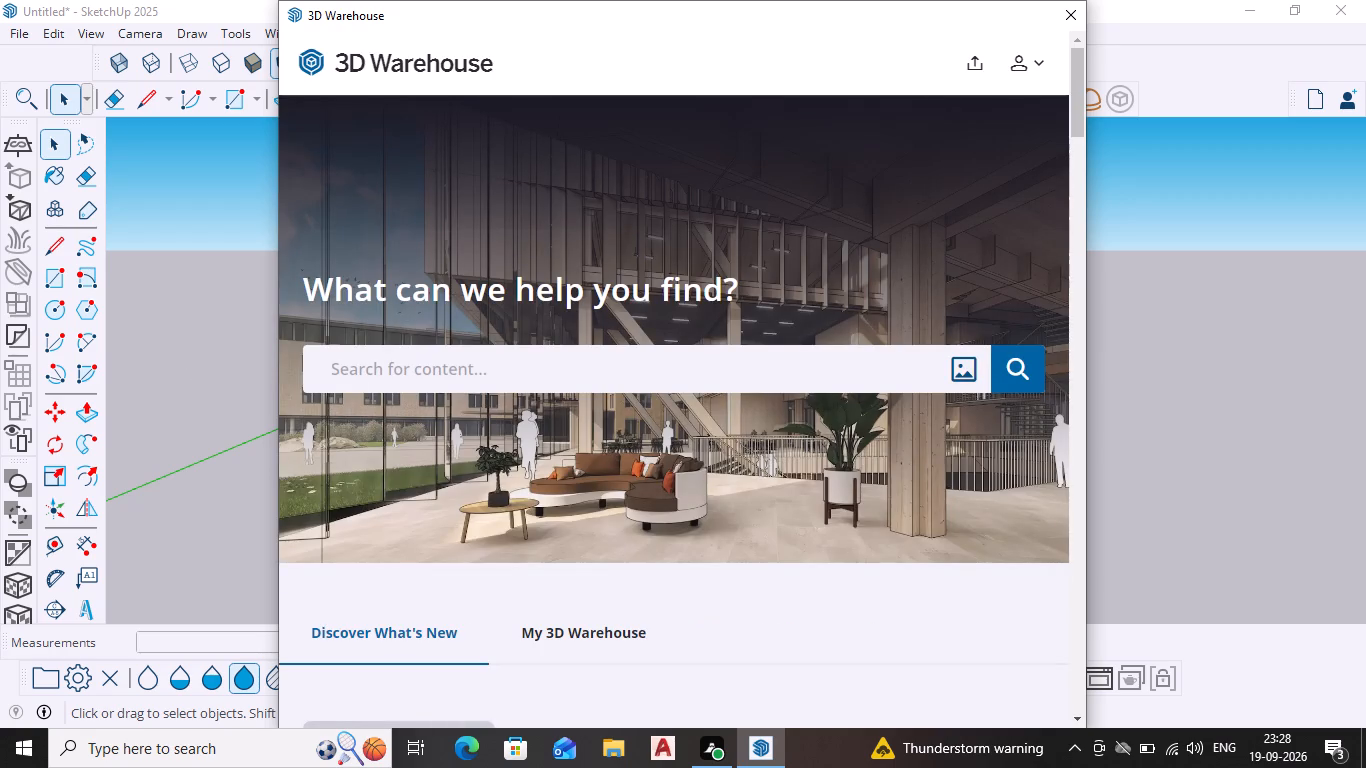
left_click(550, 372)
type("gls")
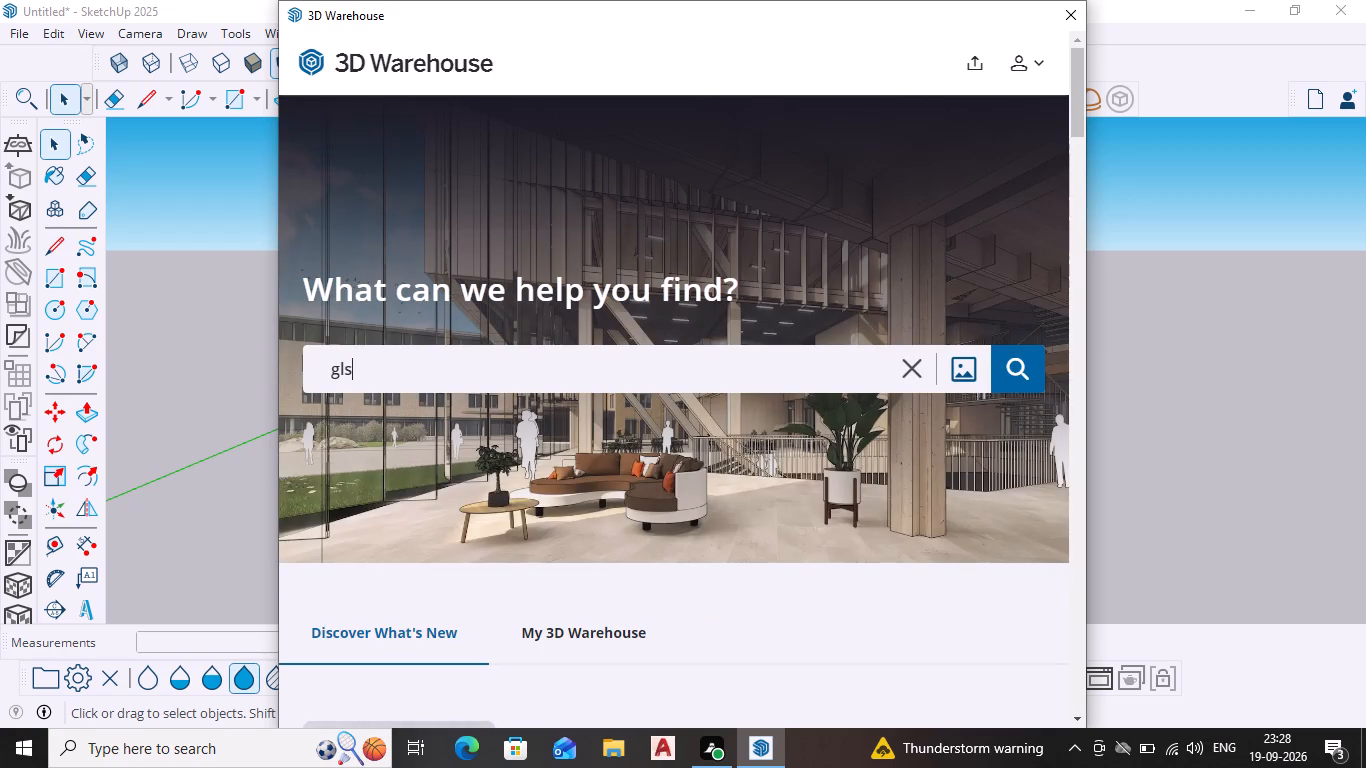
key("BackSpace")
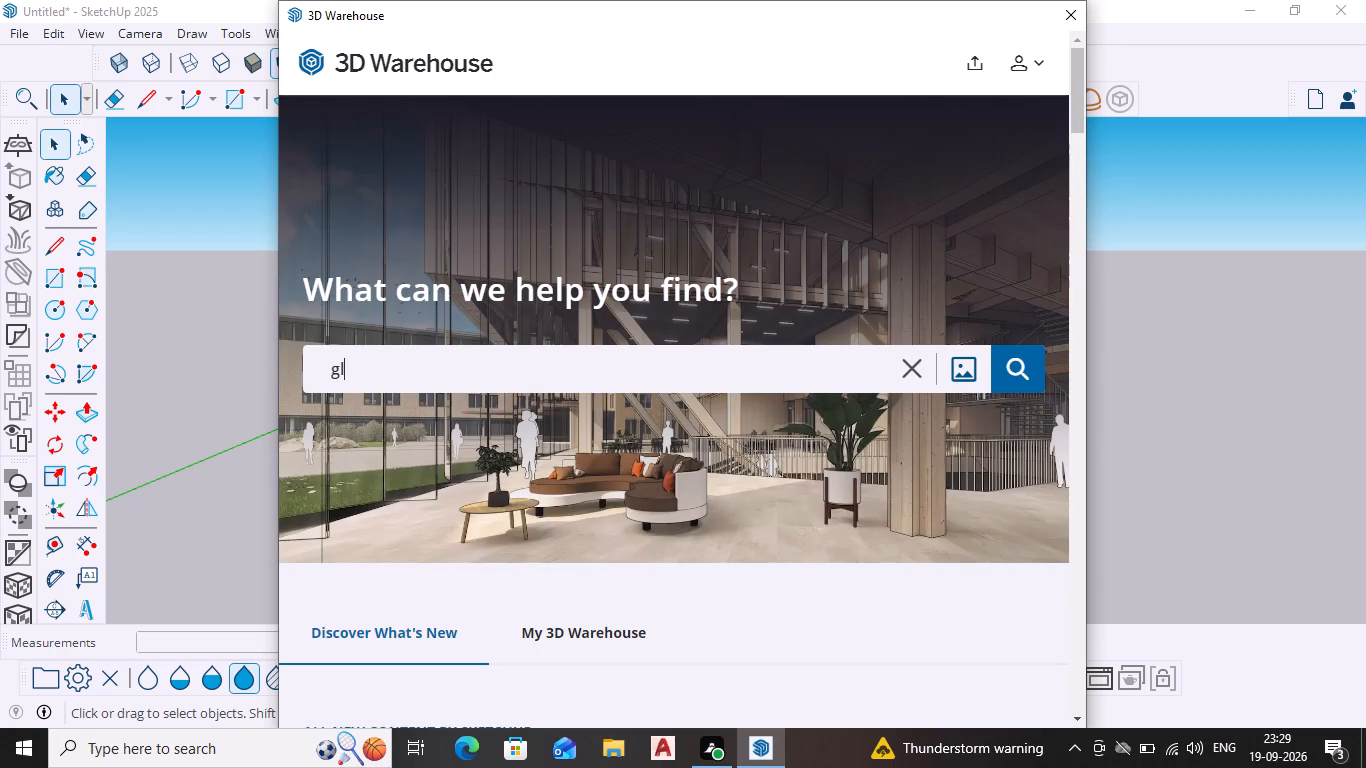
type("ass w")
type("in")
type("dow")
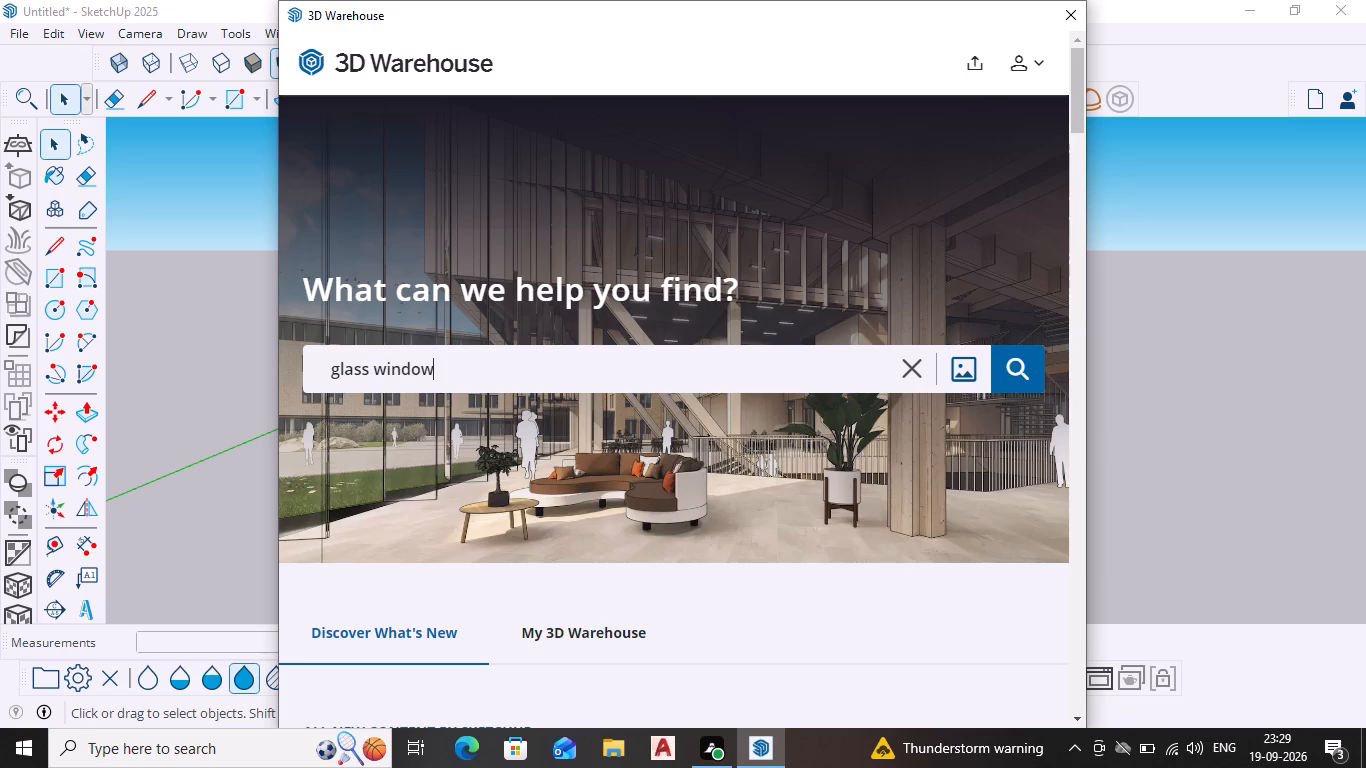
key("Return")
Browse the glass window models in the search results for a design that suits the house.
scroll(678, 496, "down", 3)
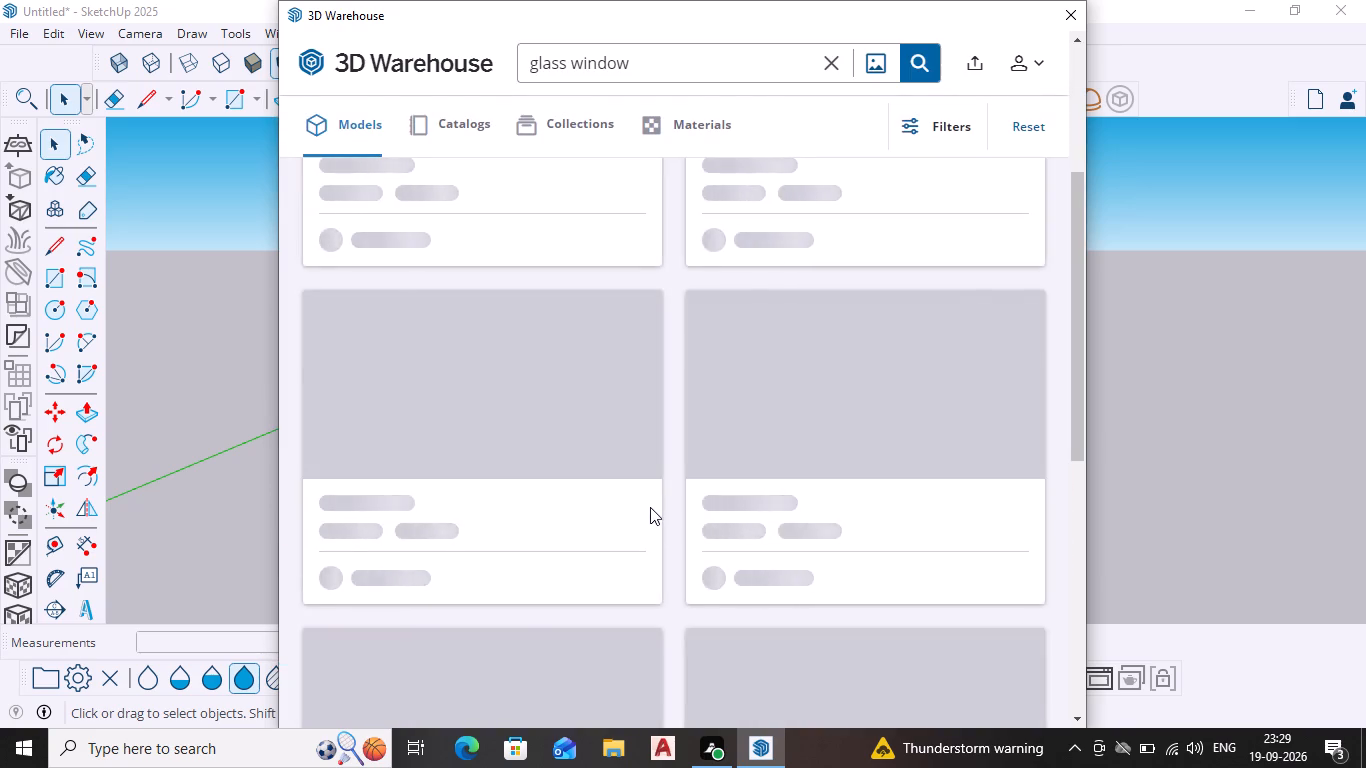
scroll(650, 507, "up", 3)
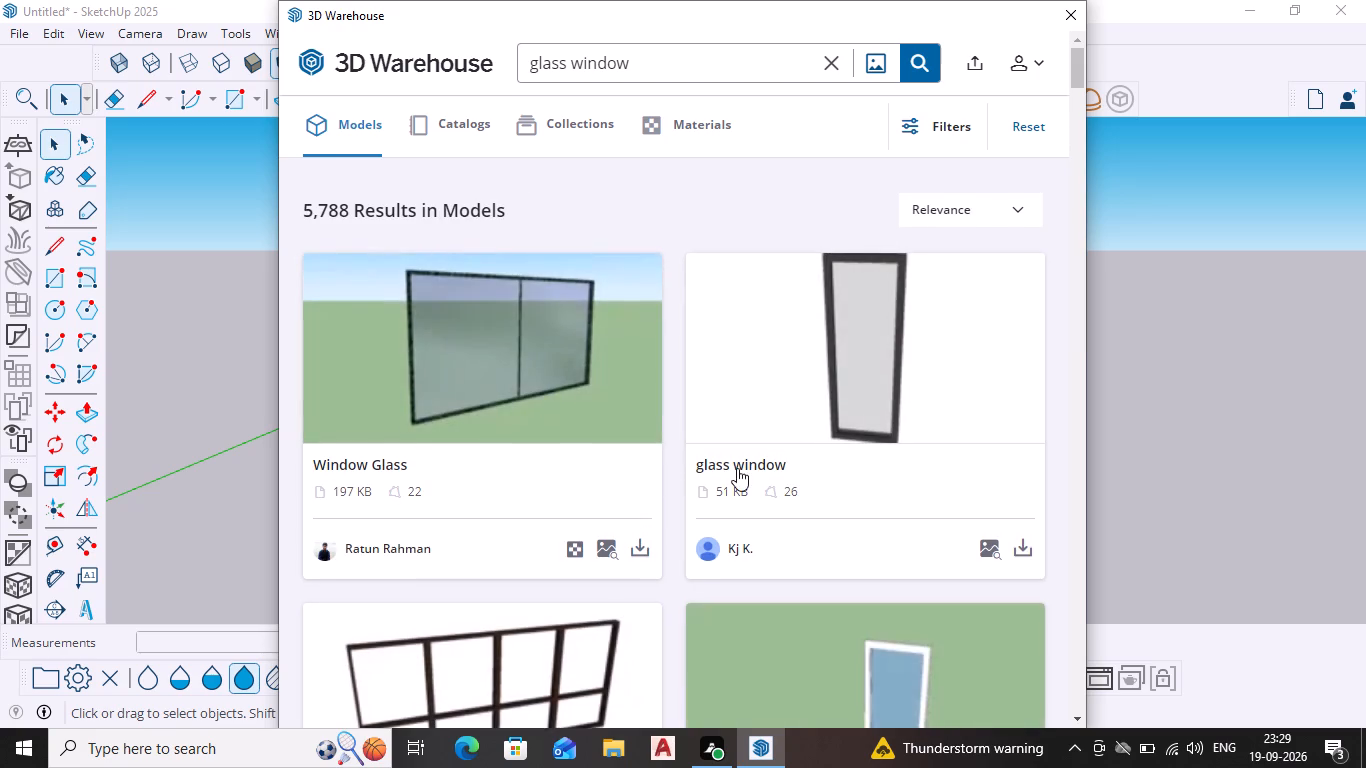
scroll(737, 468, "down", 2)
scroll(614, 493, "down", 8)
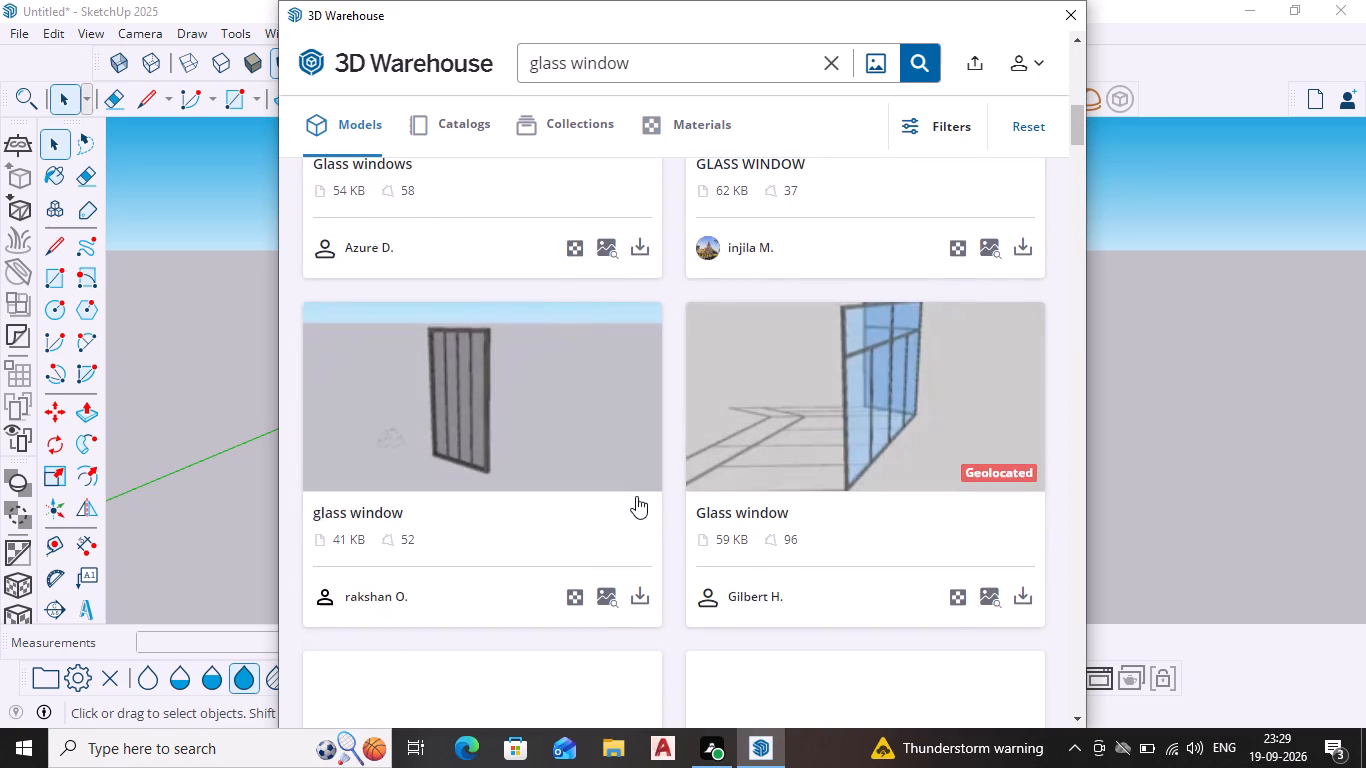
scroll(634, 484, "down", 4)
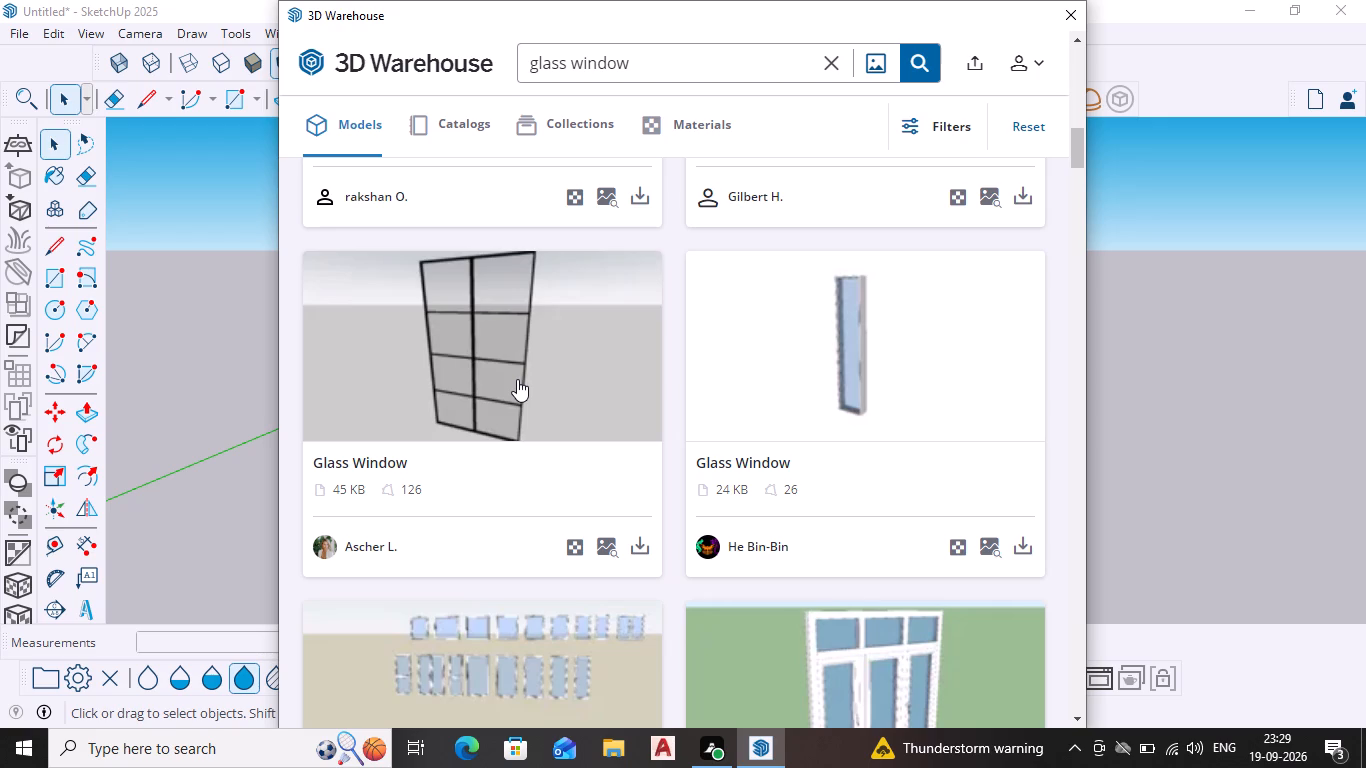
scroll(513, 388, "down", 6)
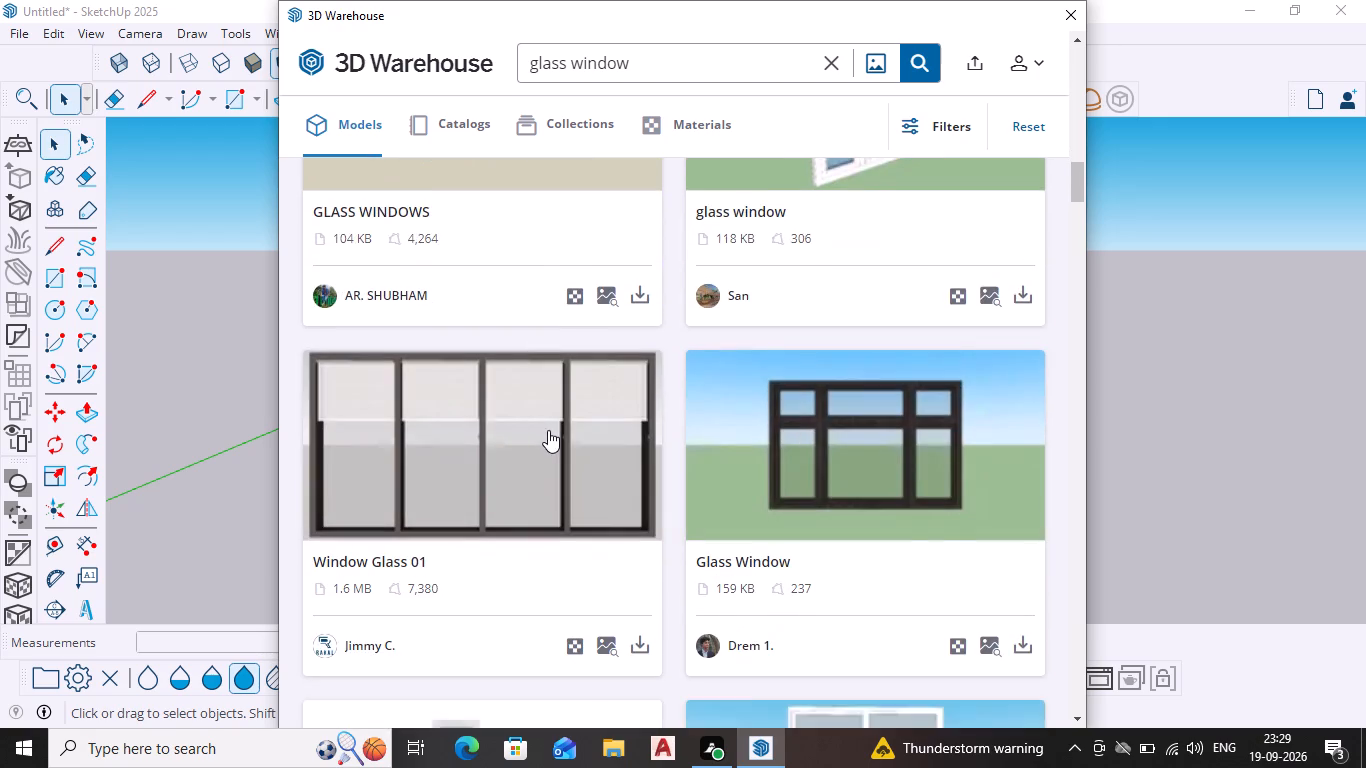
scroll(549, 432, "down", 11)
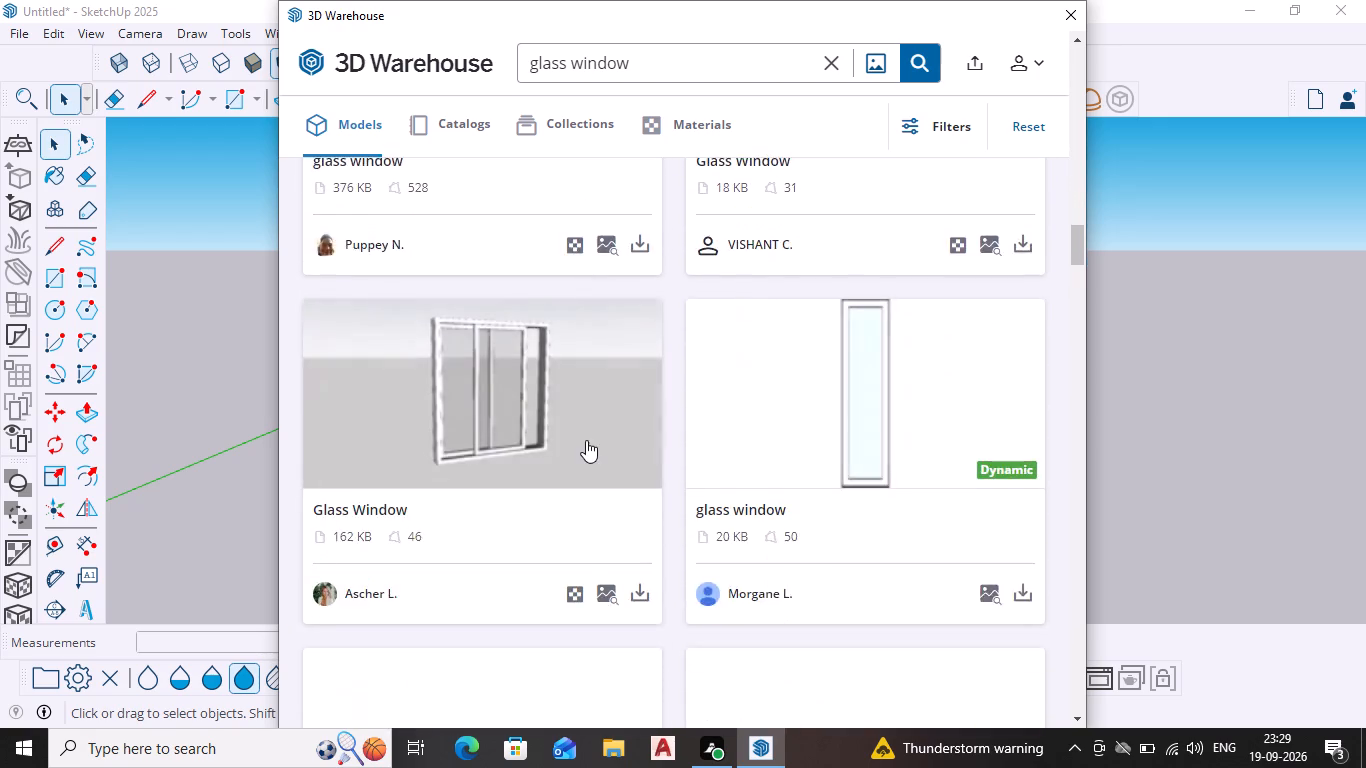
scroll(586, 440, "down", 11)
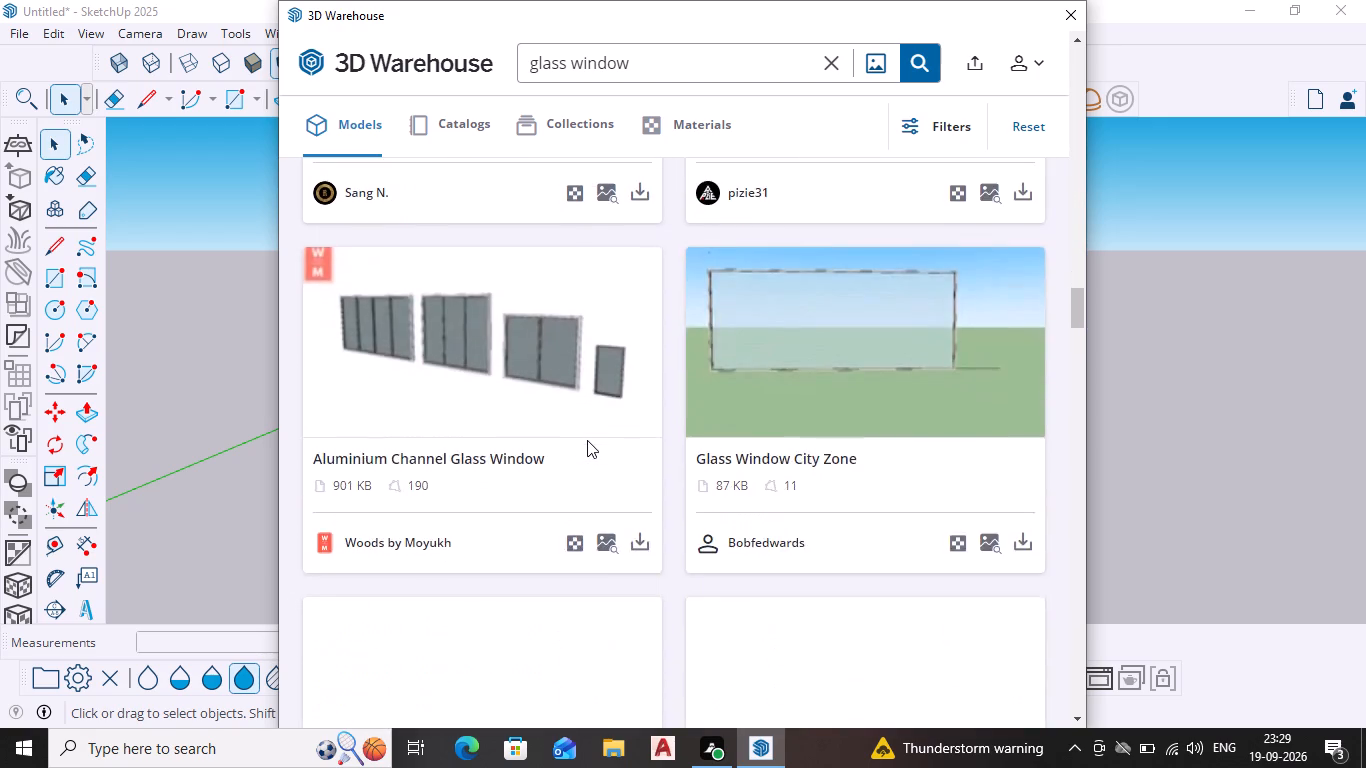
scroll(587, 440, "down", 6)
scroll(587, 440, "up", 2)
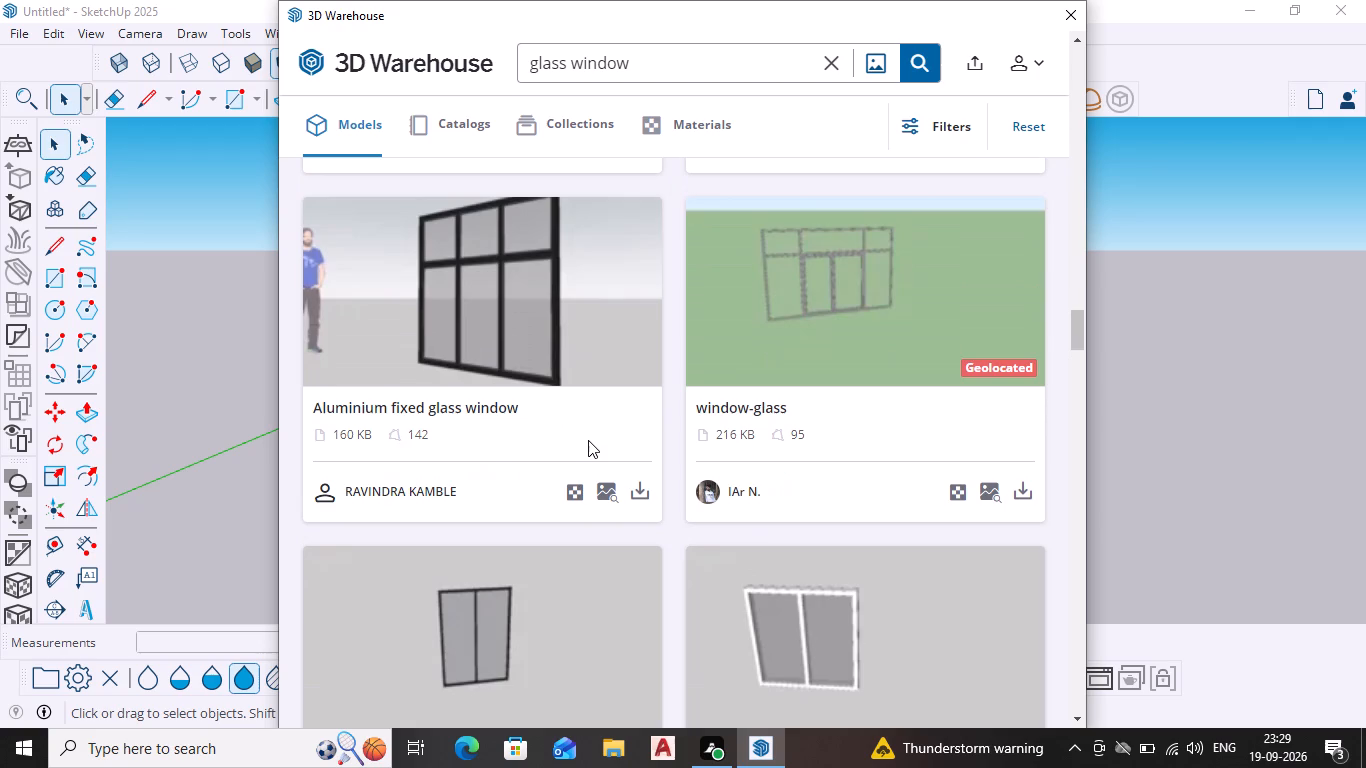
scroll(588, 440, "down", 10)
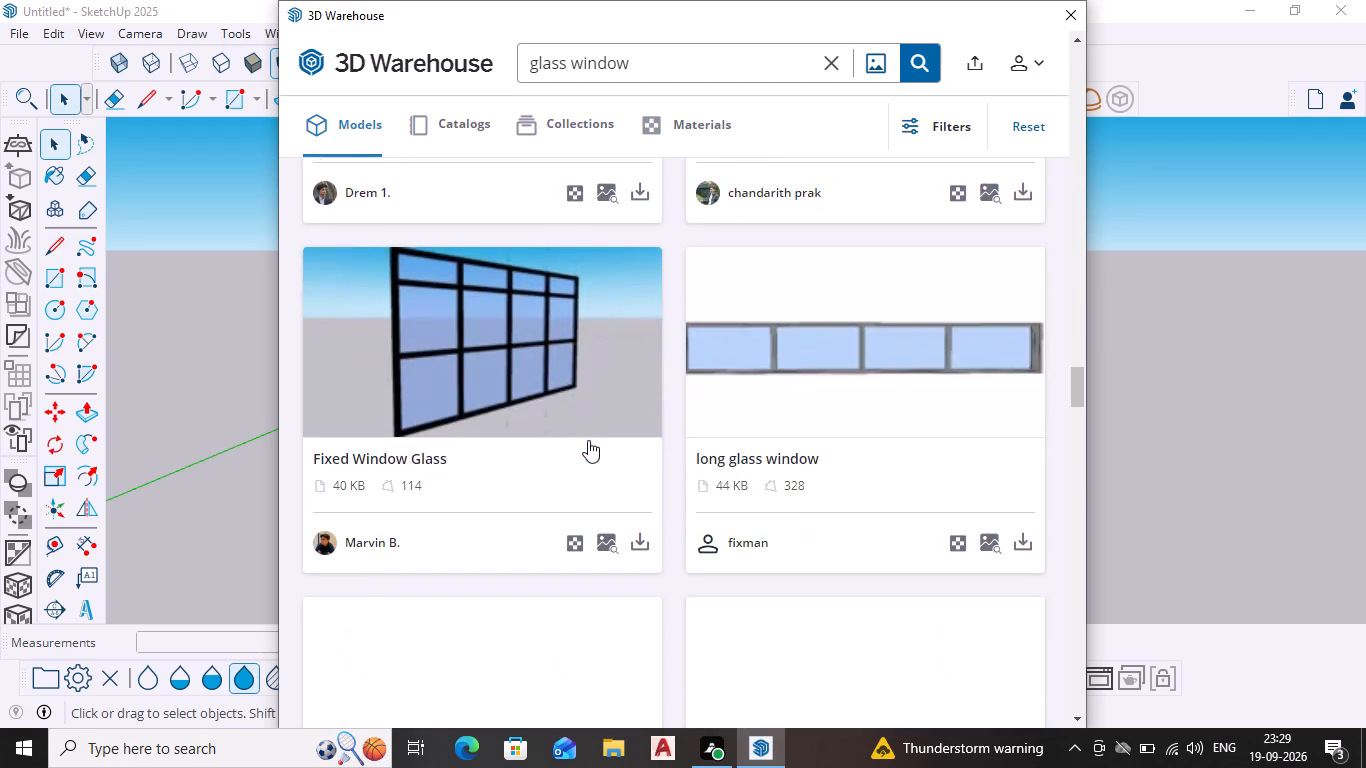
scroll(588, 440, "down", 9)
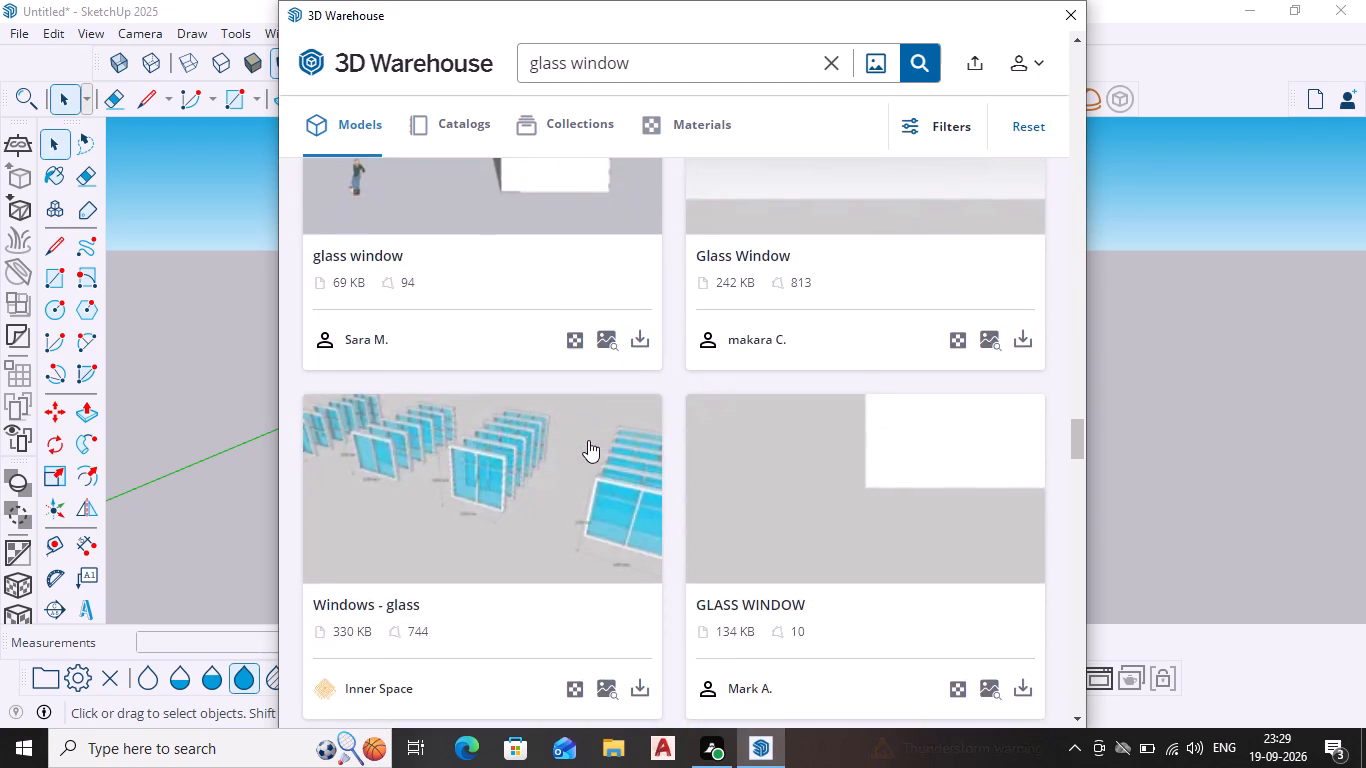
scroll(588, 440, "down", 6)
scroll(578, 455, "up", 3)
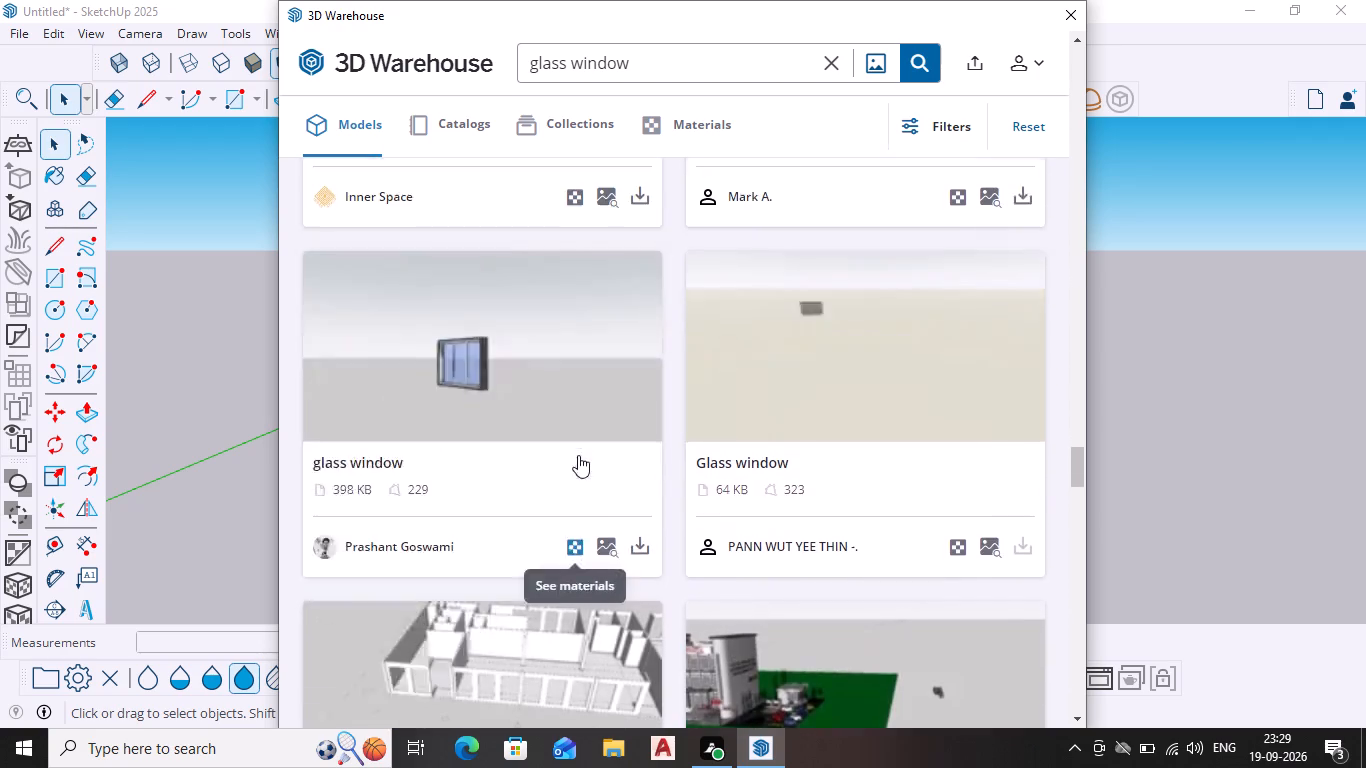
scroll(578, 455, "up", 17)
scroll(480, 464, "up", 5)
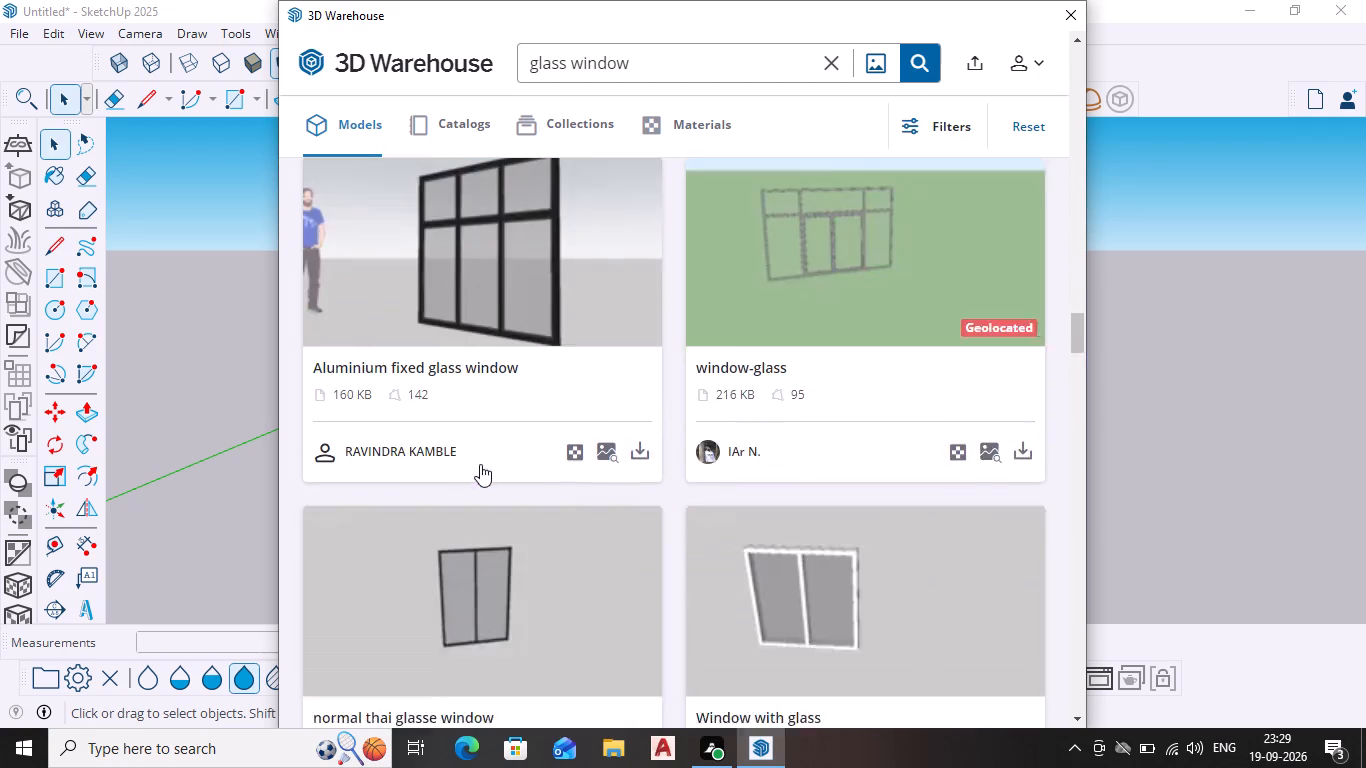
scroll(480, 464, "up", 16)
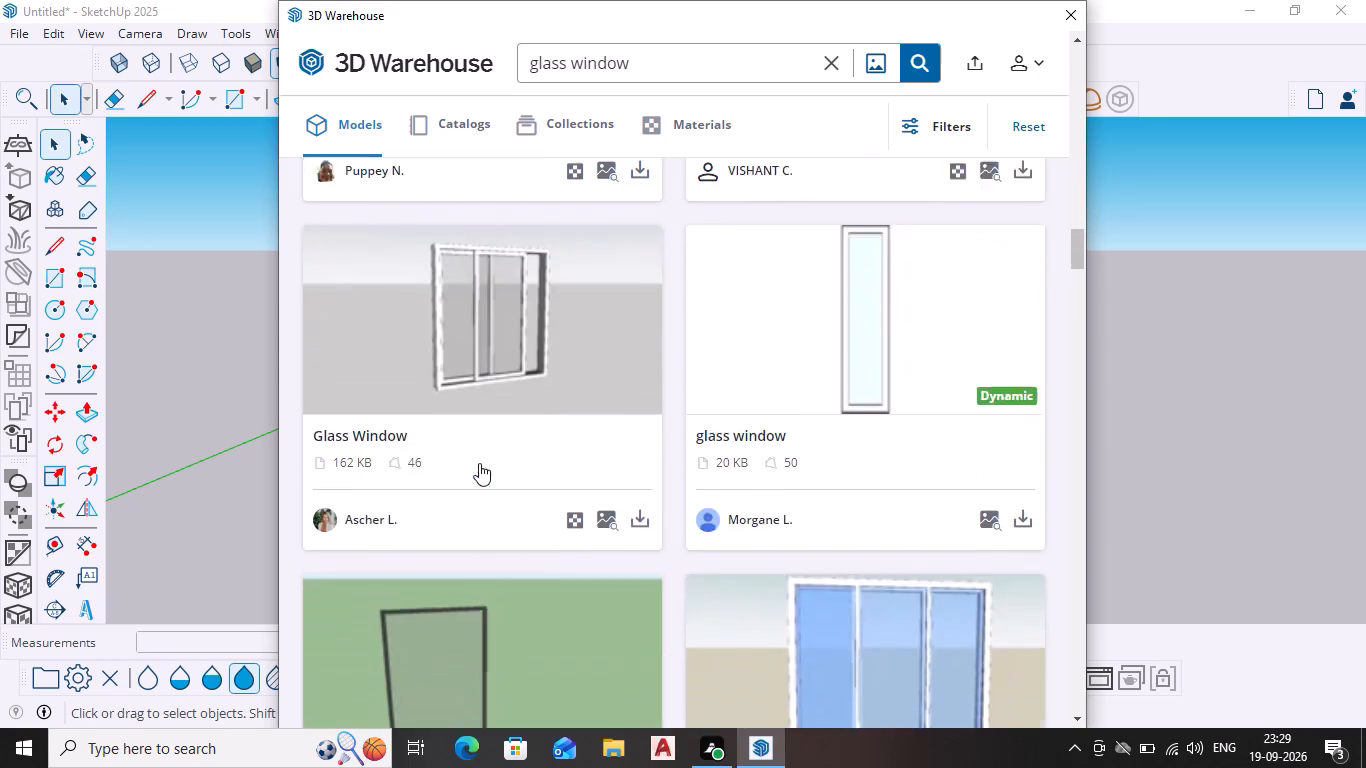
scroll(479, 463, "up", 13)
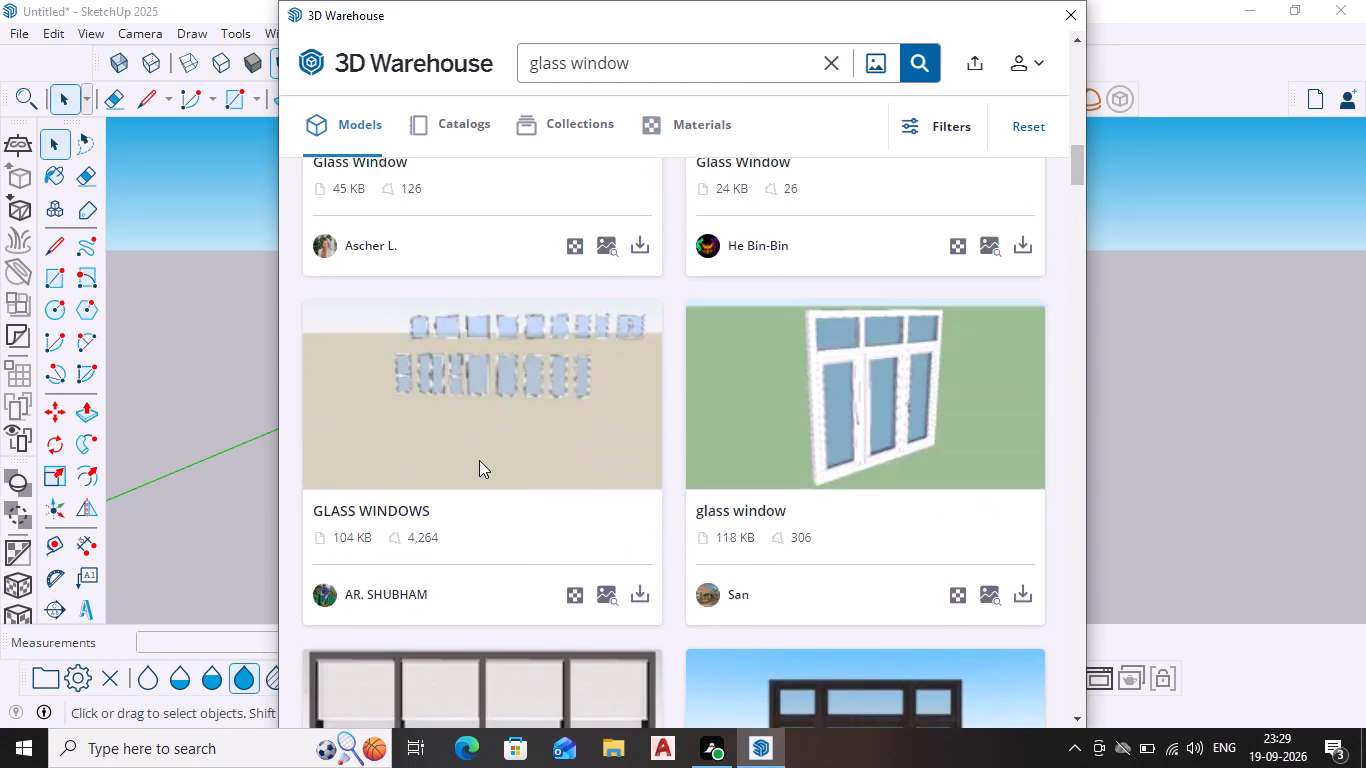
scroll(479, 460, "up", 4)
Download the black-framed, eight-pane Glass Window directly into the model and place it on the open ground beside the house block.
left_click(479, 460)
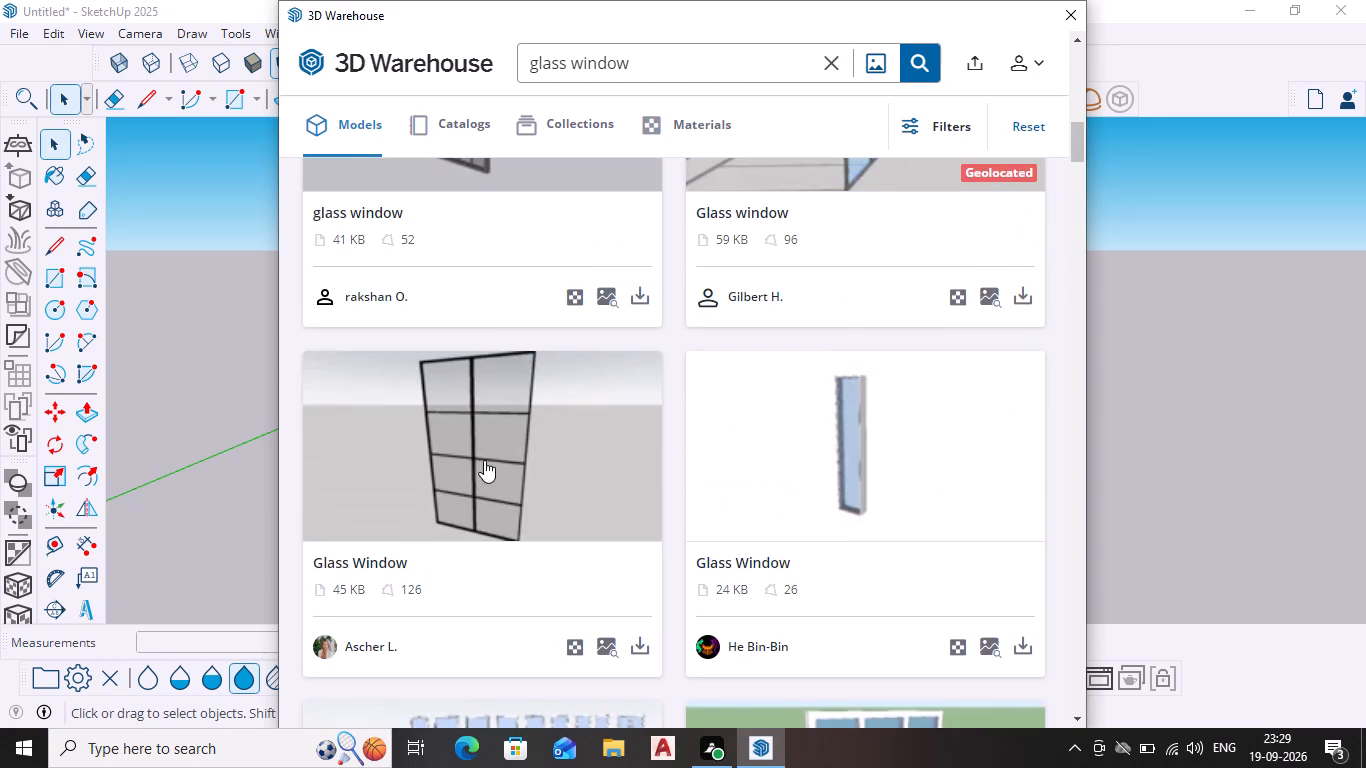
scroll(713, 555, "down", 2)
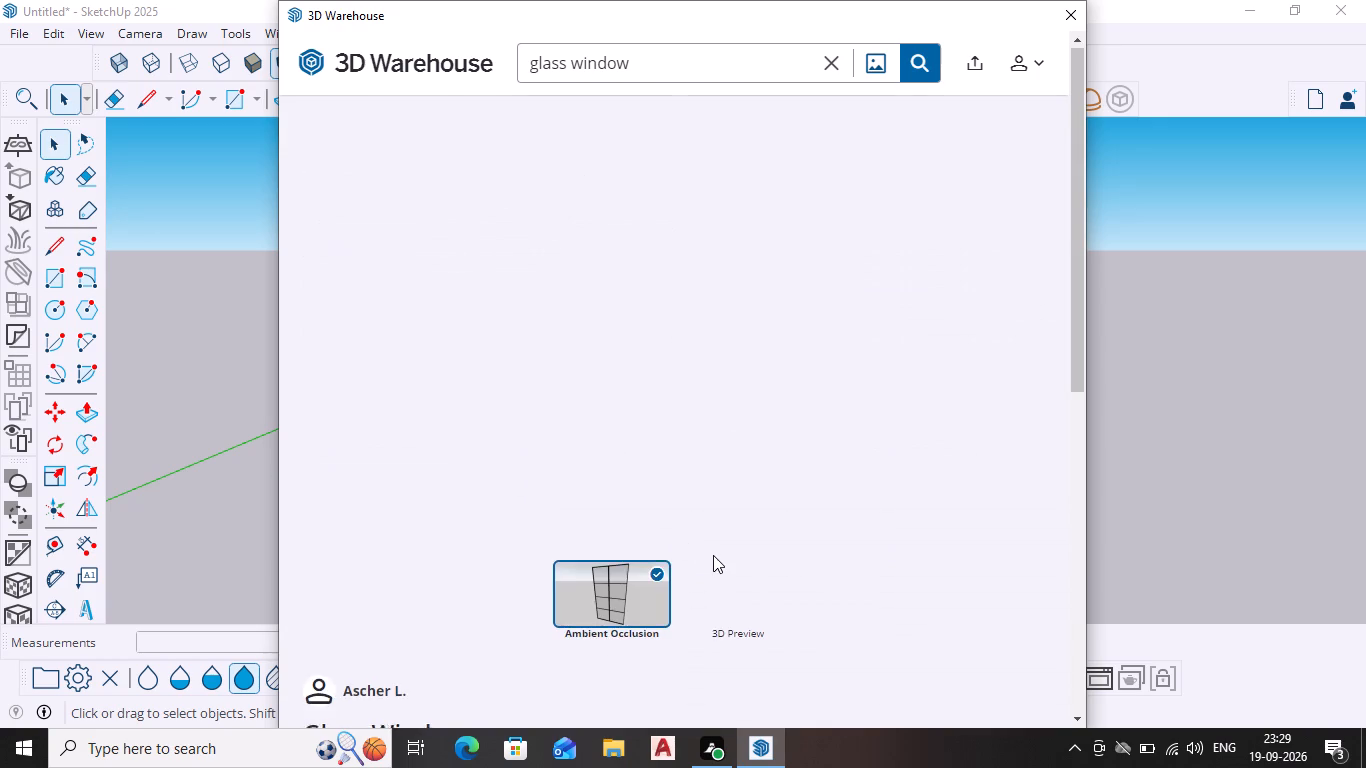
scroll(713, 555, "down", 6)
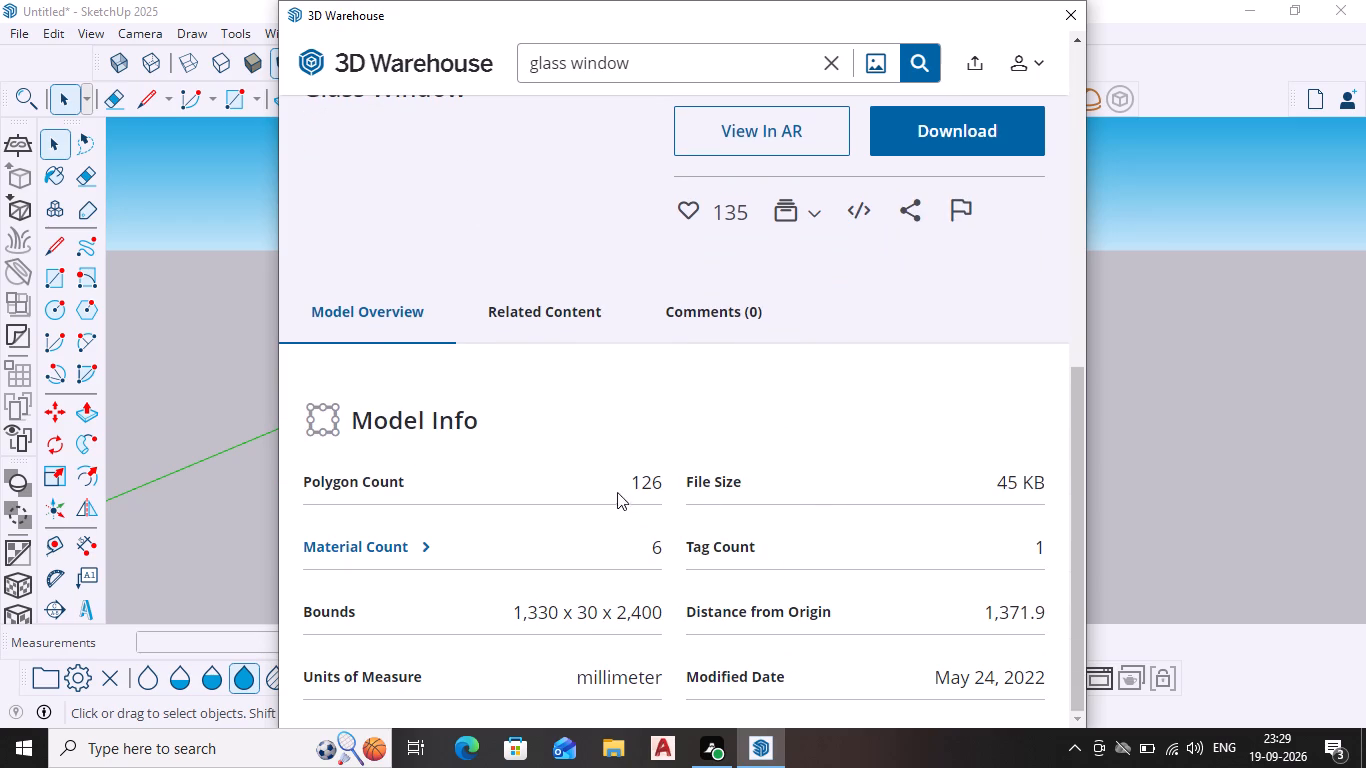
scroll(828, 484, "up", 3)
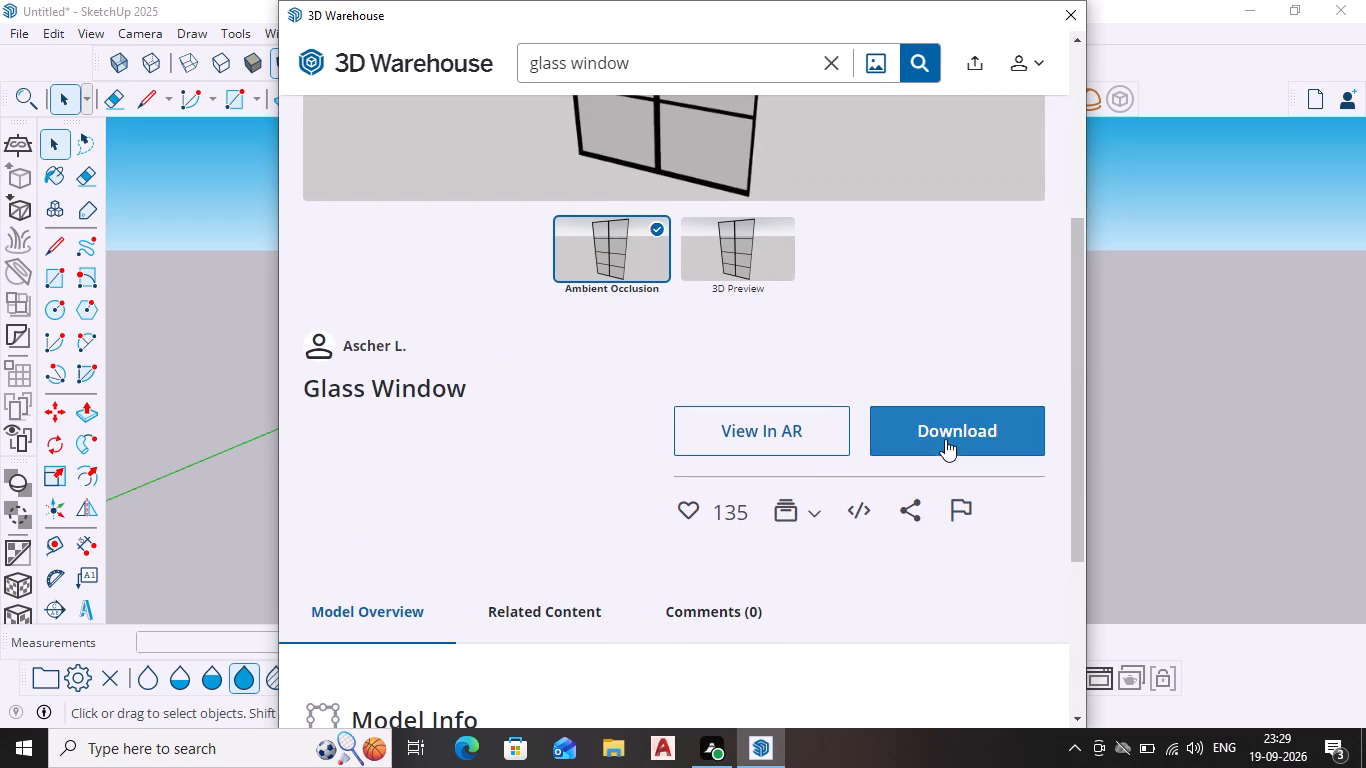
left_click(945, 438)
left_click(613, 393)
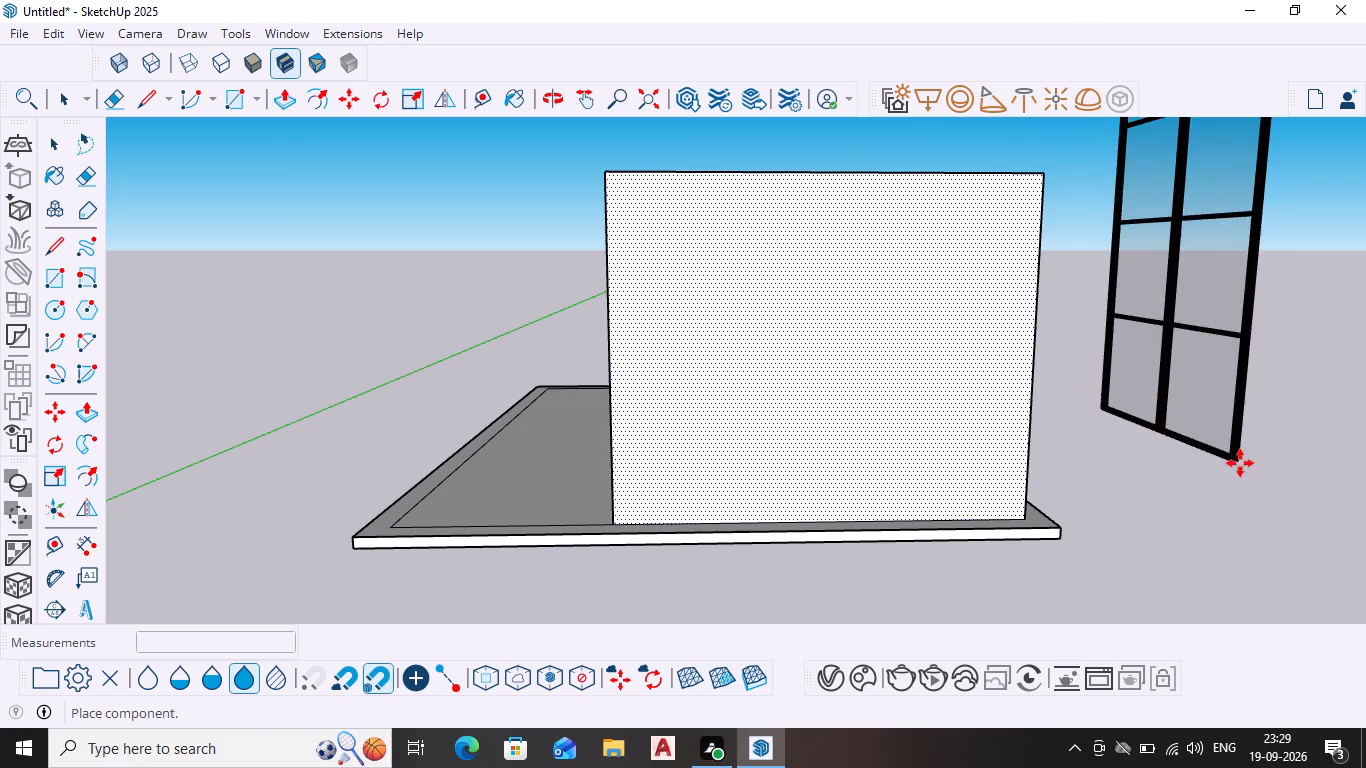
middle_click_drag(1194, 476, 871, 461, "shift")
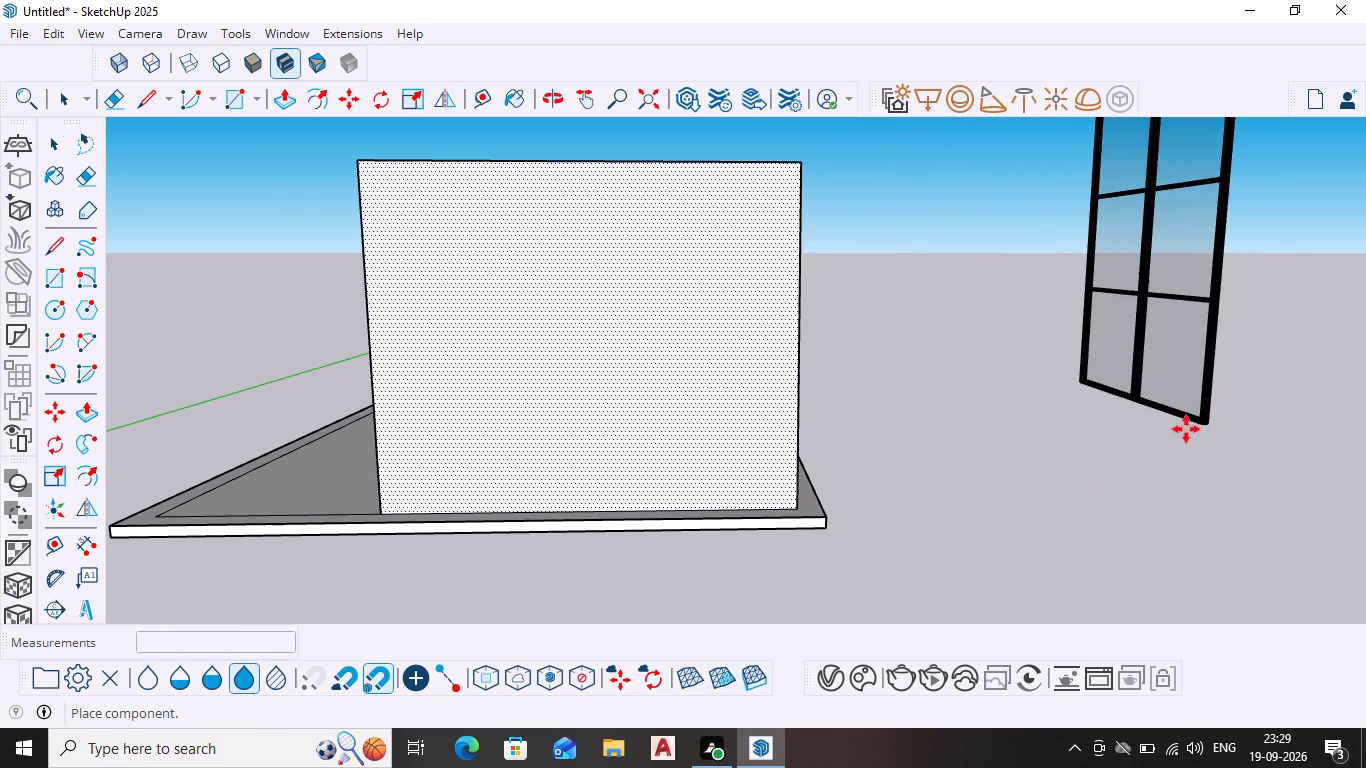
left_click(1185, 429)
key("space")
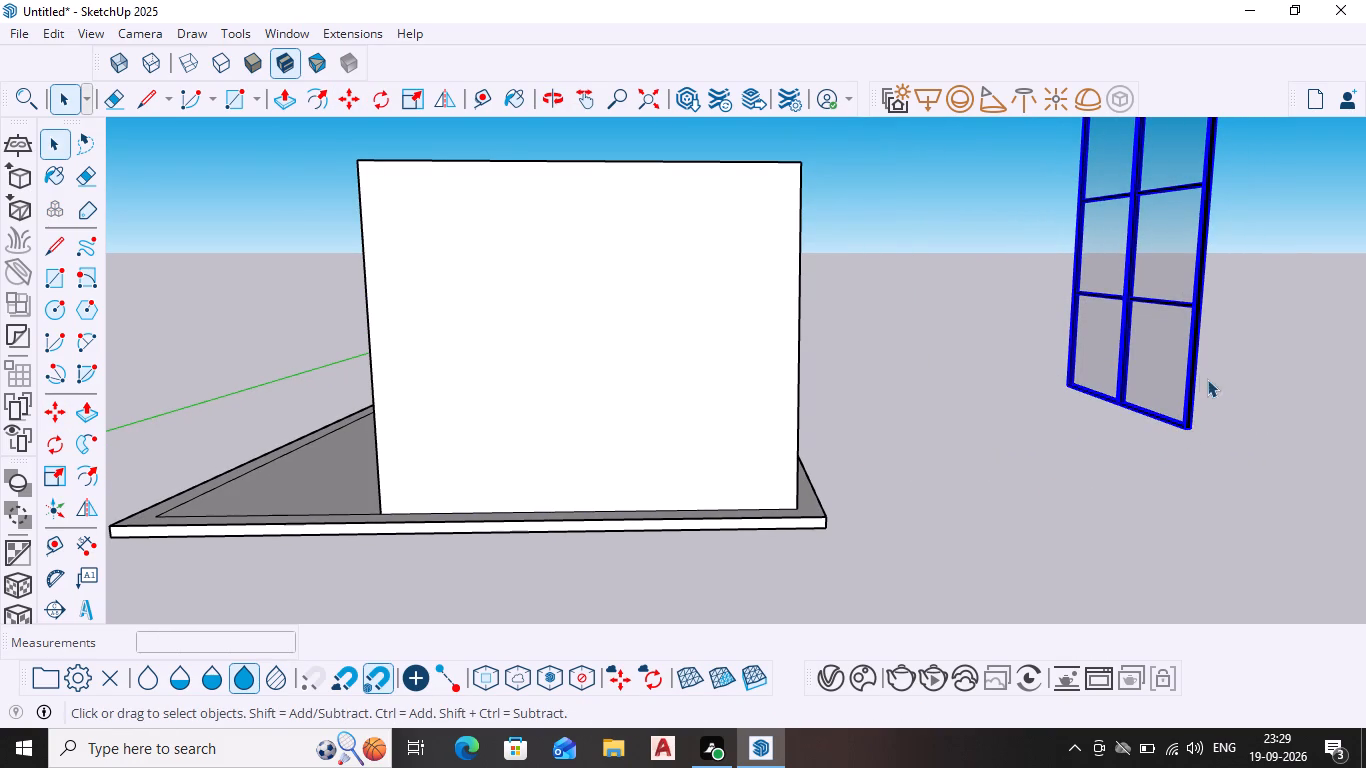
Copy the glass window by its lower corner onto the end wall of the house block, about 16' 8" away.
left_click(1157, 365)
key("m")
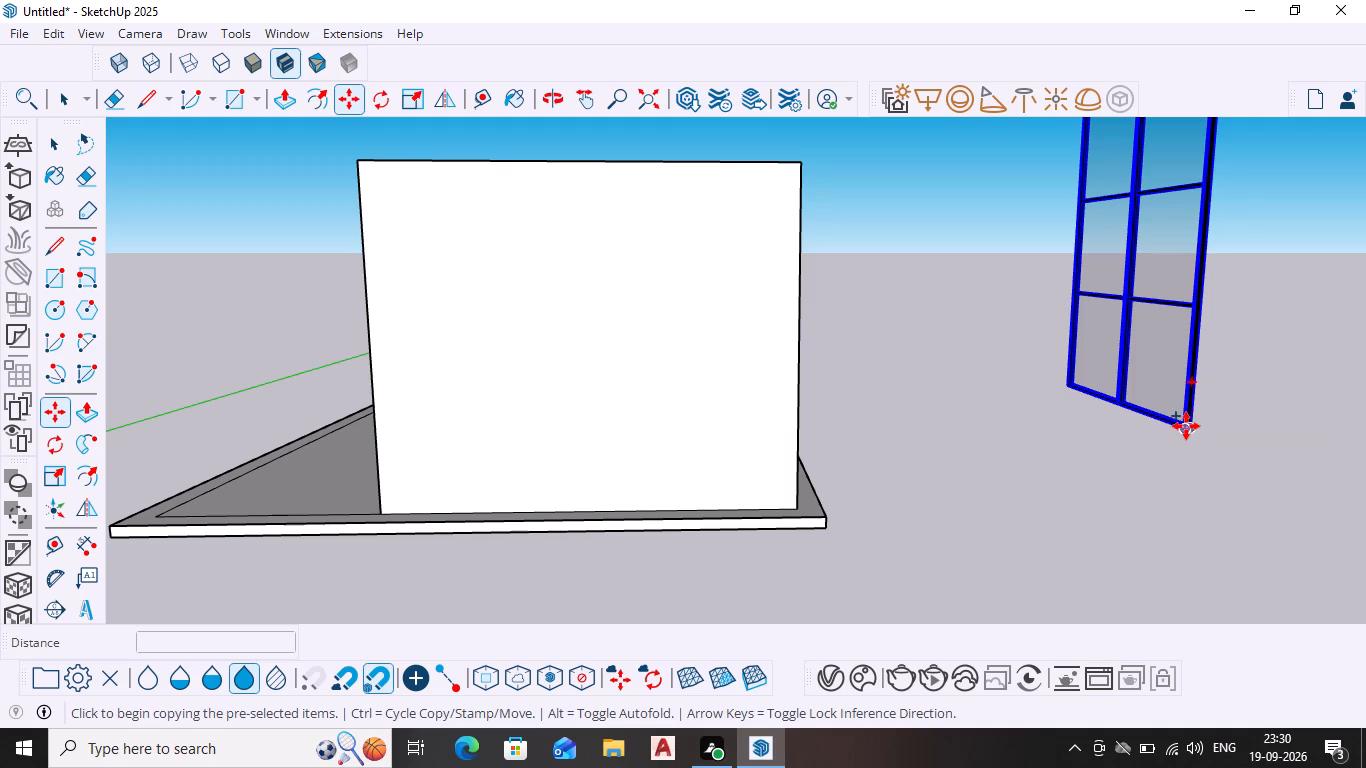
left_click(1186, 426)
scroll(604, 491, "down", 1)
middle_click_drag(604, 491, 605, 494)
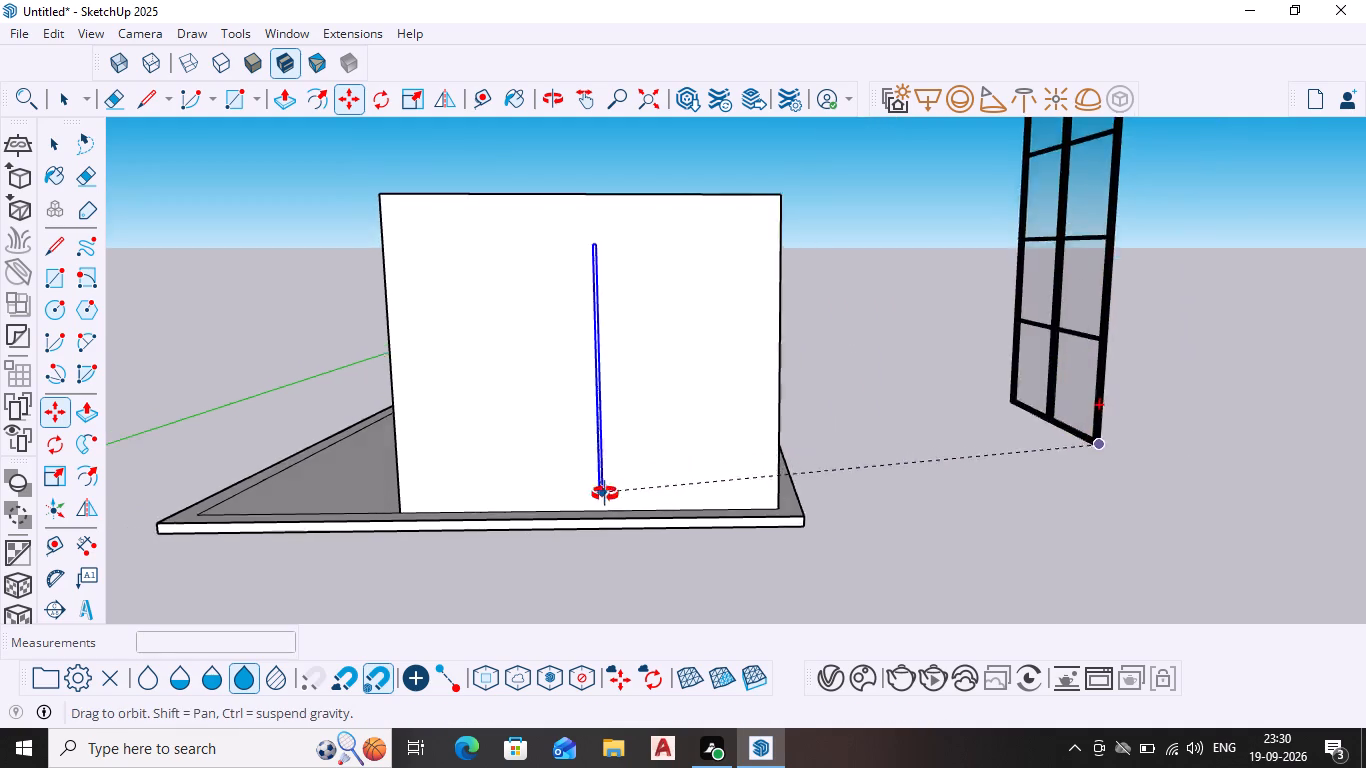
middle_click_drag(605, 494, 1068, 505)
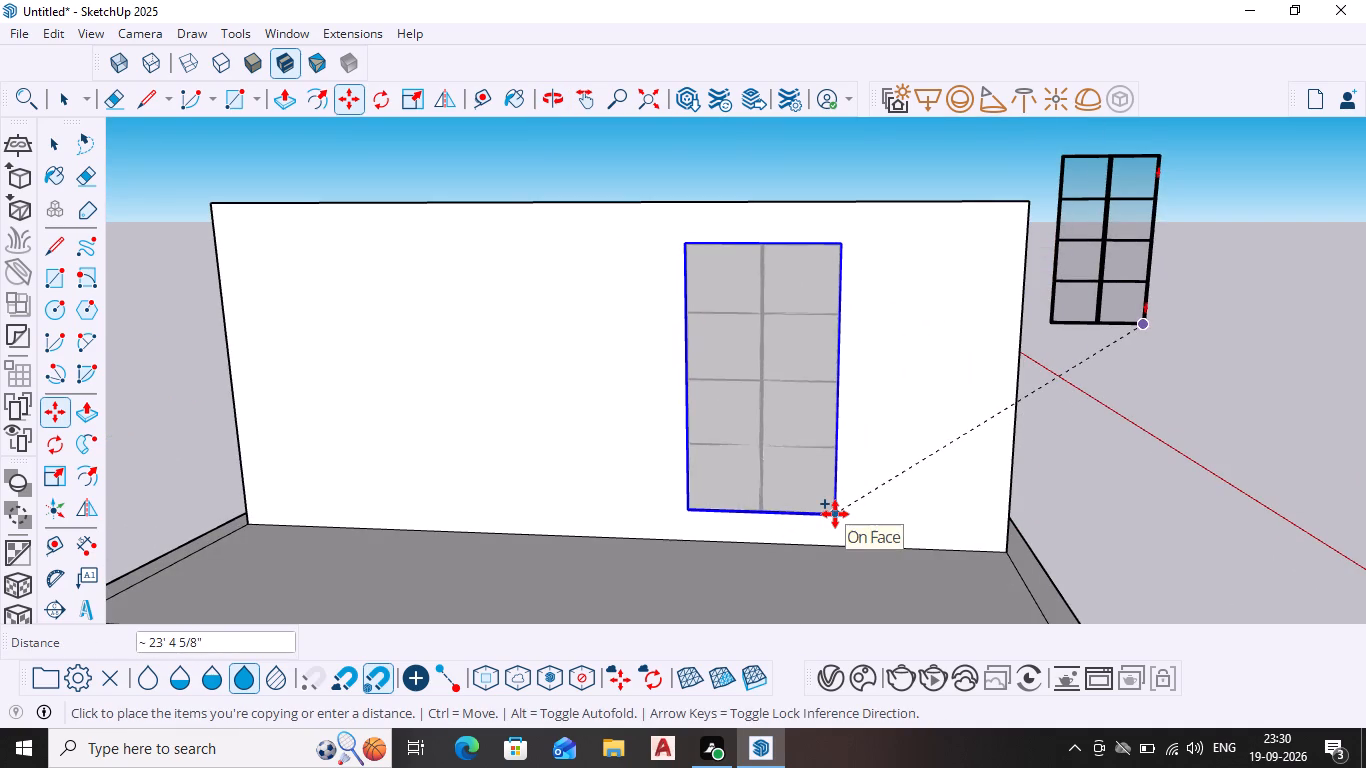
scroll(911, 510, "down", 4)
middle_click_drag(1026, 515, 748, 503)
scroll(1026, 515, "down", 1)
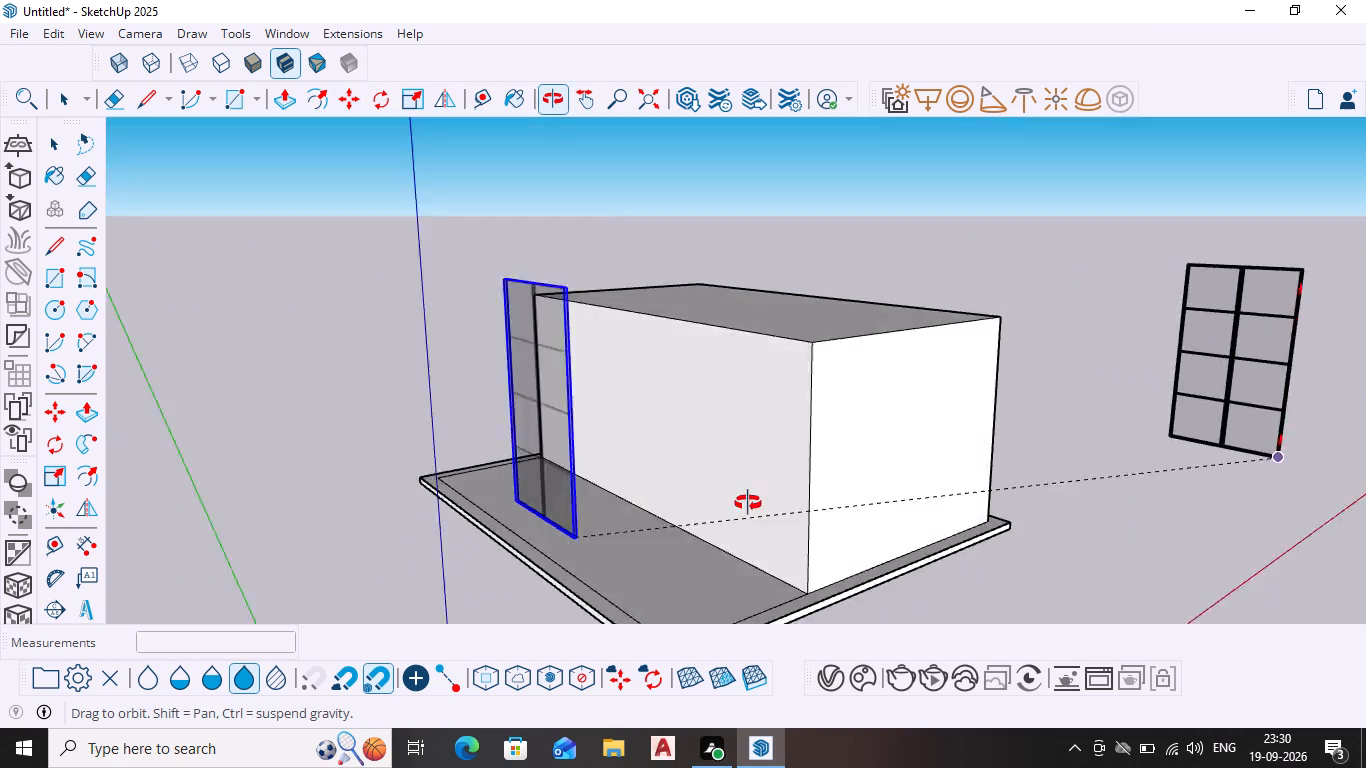
middle_click_drag(748, 503, 643, 467)
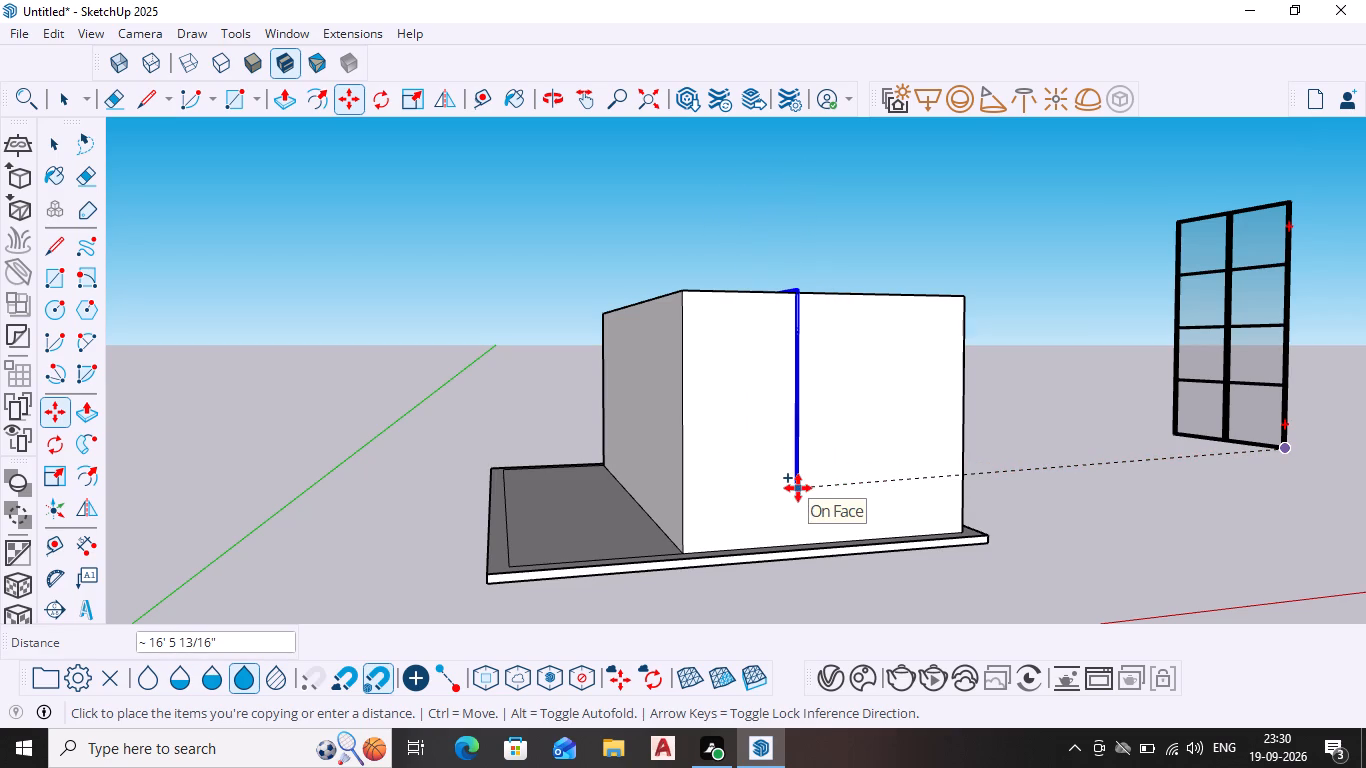
left_click(797, 463)
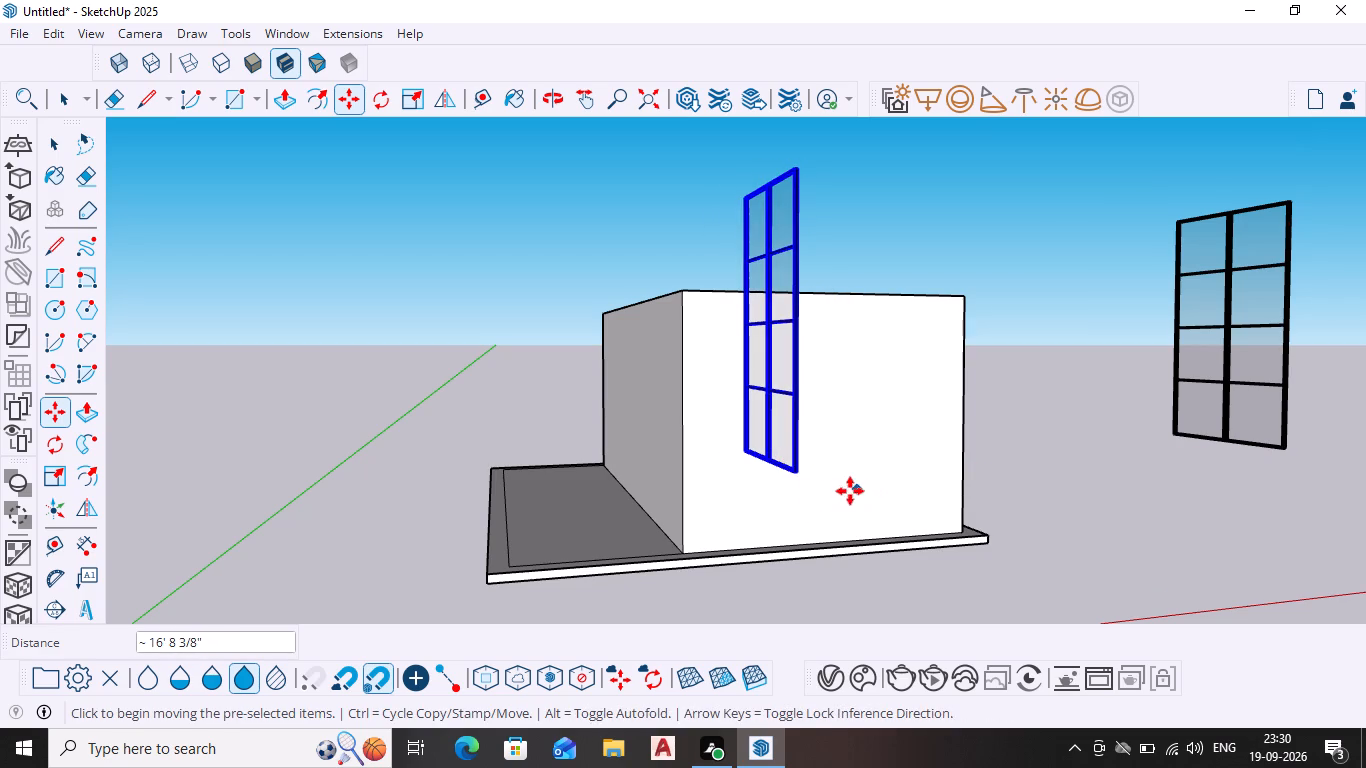
Move the window copy about 1' 1 9/16" further along the end wall.
scroll(133, 527, "down", 3)
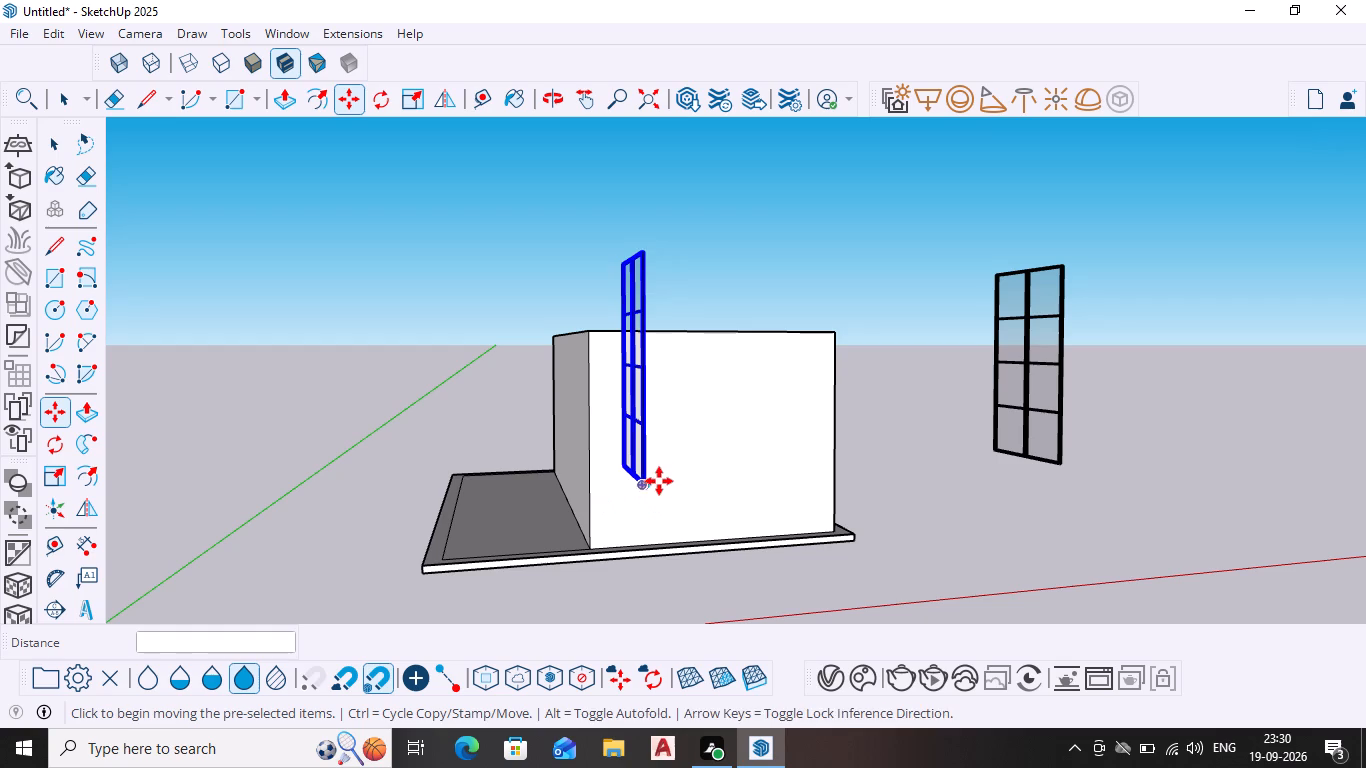
left_click_drag(647, 480, 650, 480)
left_click_drag(650, 480, 675, 484)
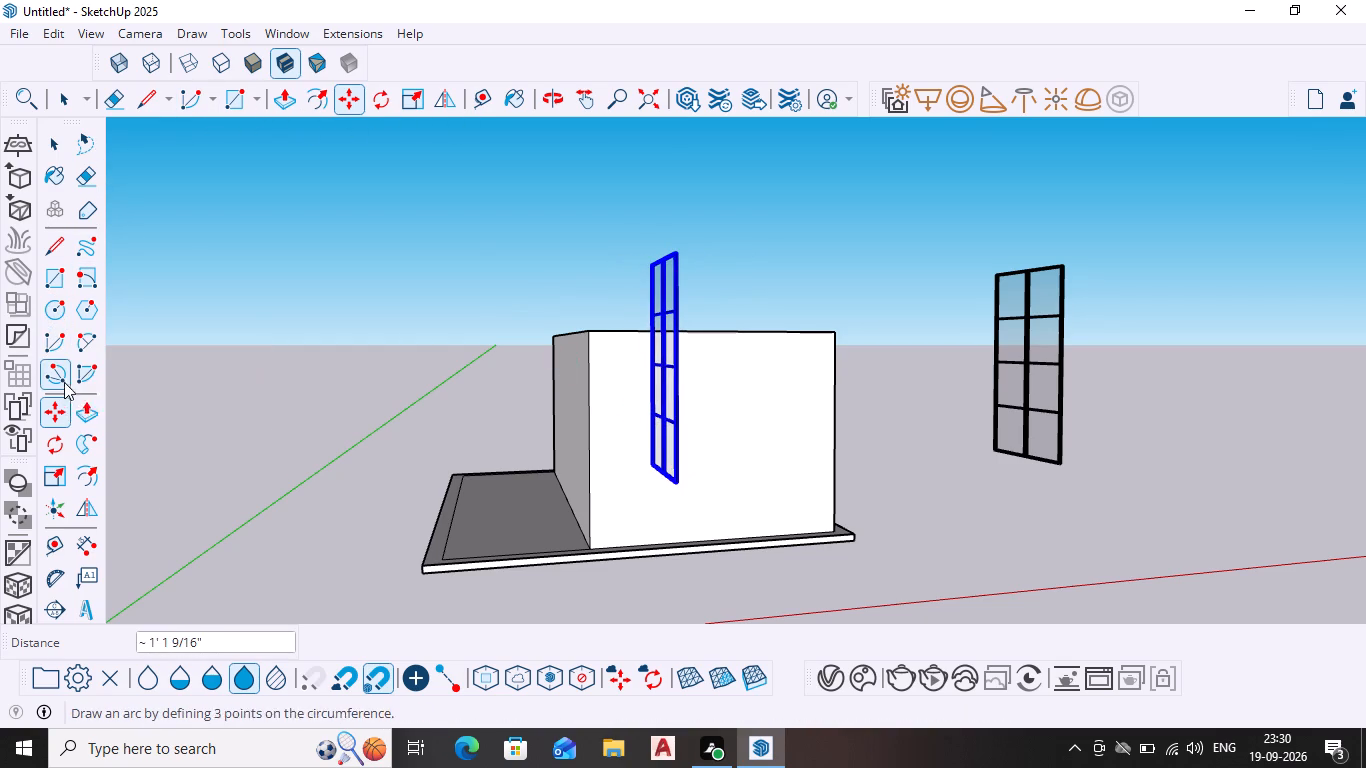
Rotate the window copy 4.5 degrees in its upright plane around a point on its side edge.
left_click(55, 454)
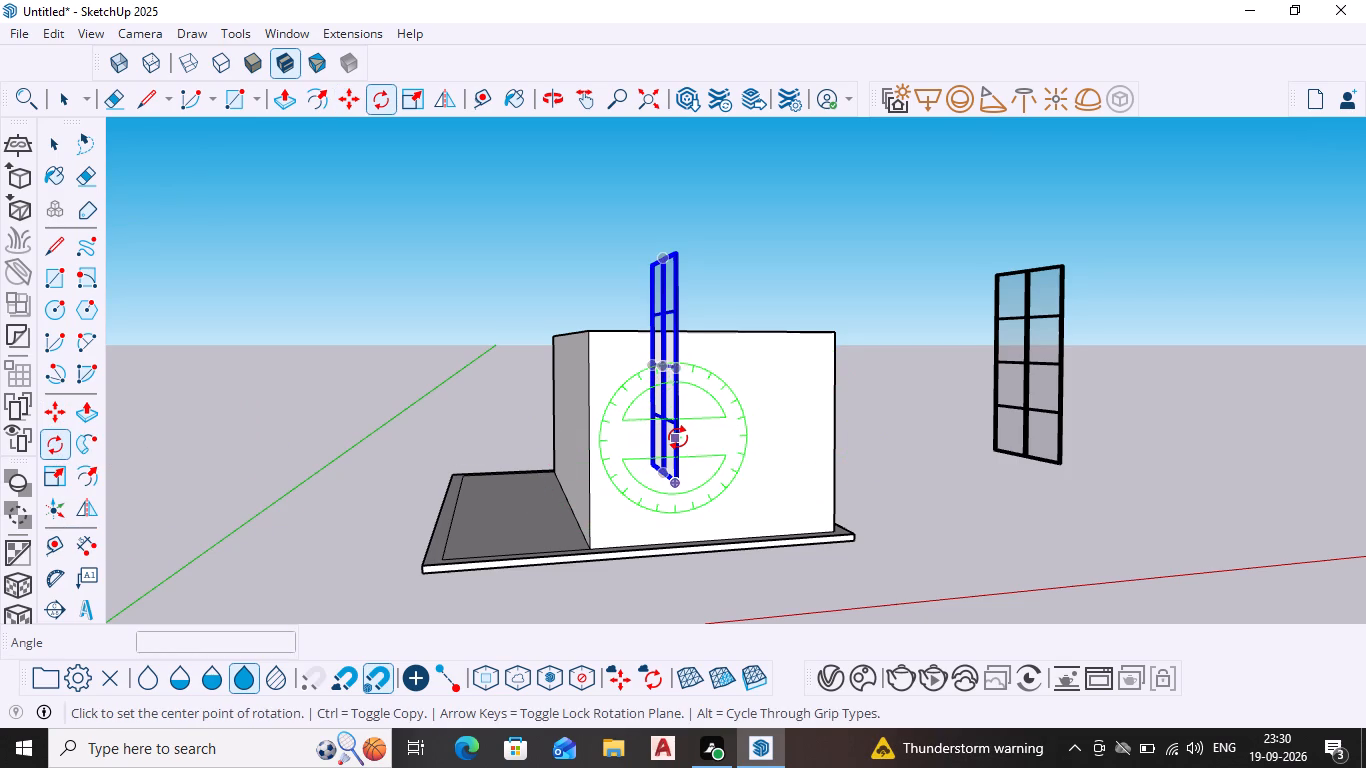
left_click_drag(678, 438, 582, 429)
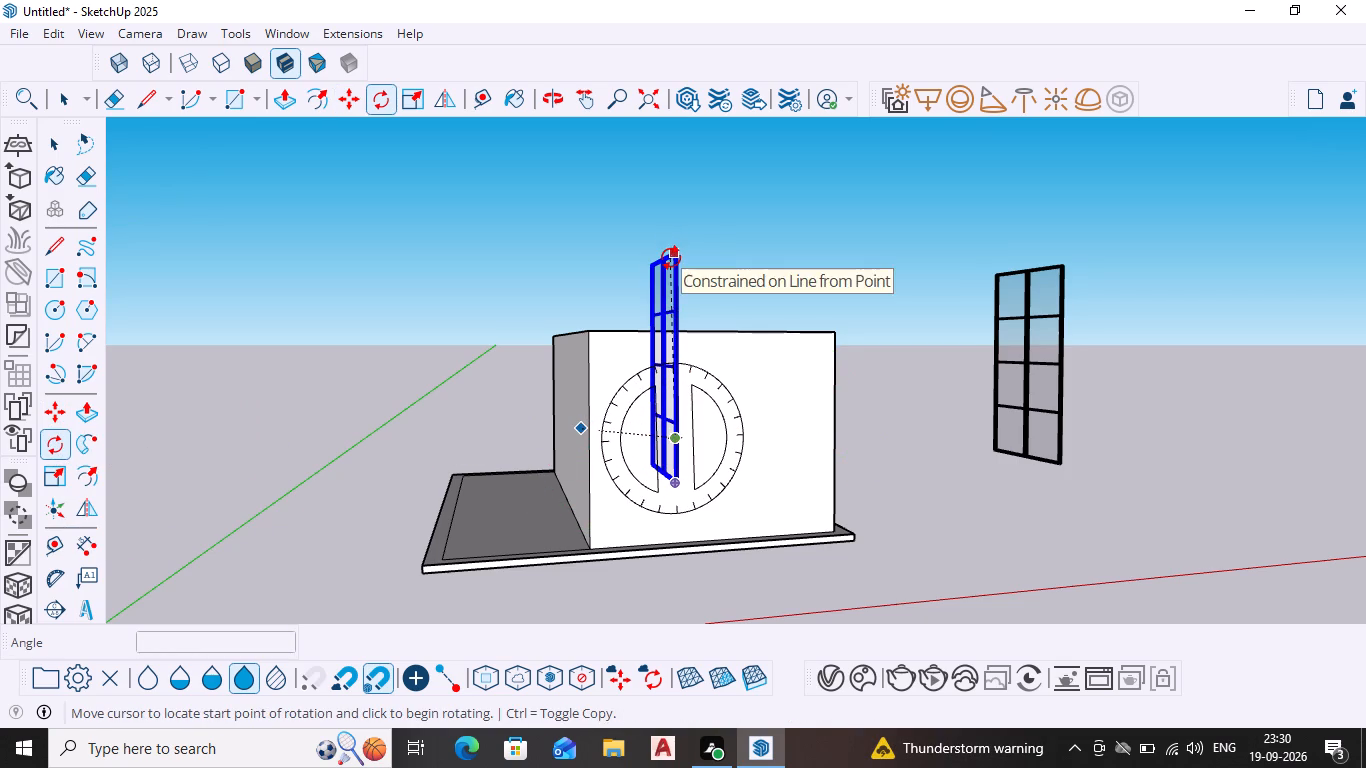
left_click_drag(677, 256, 570, 261)
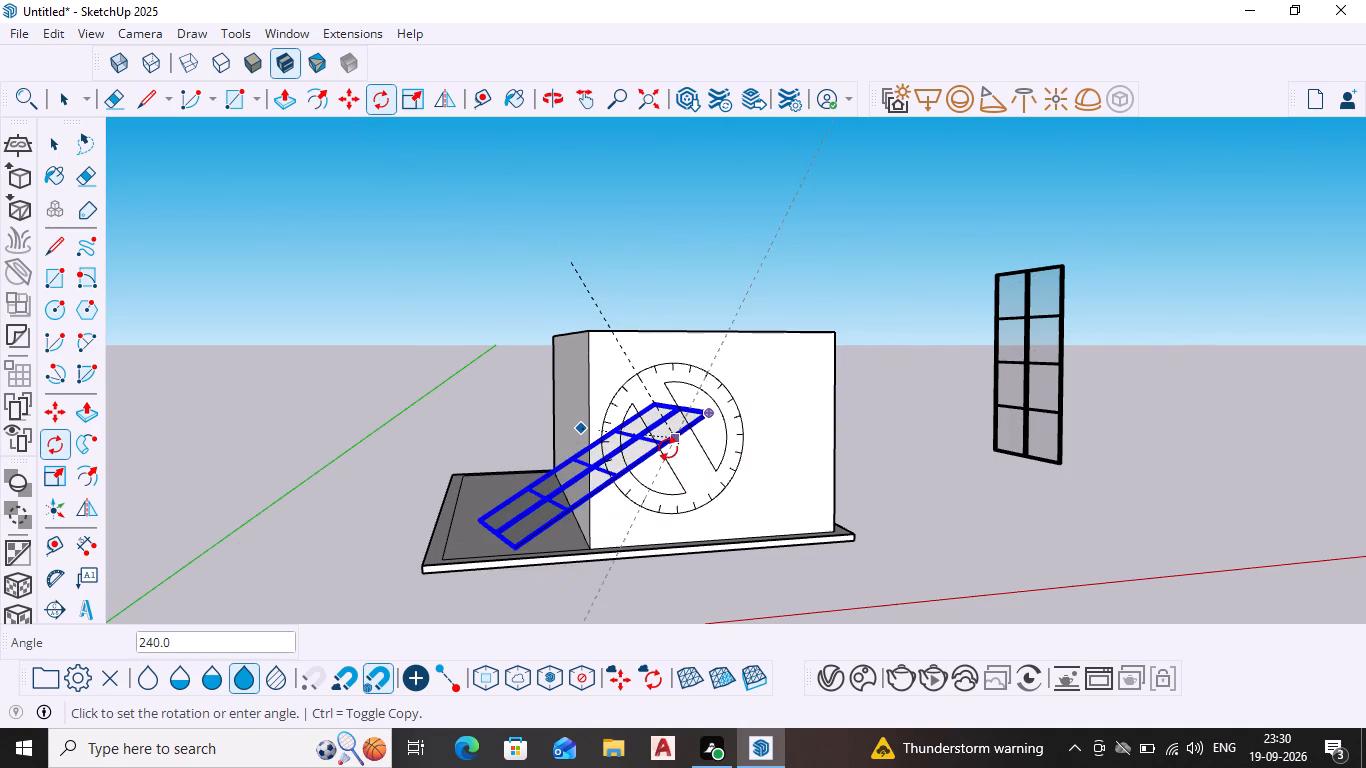
left_click(587, 259)
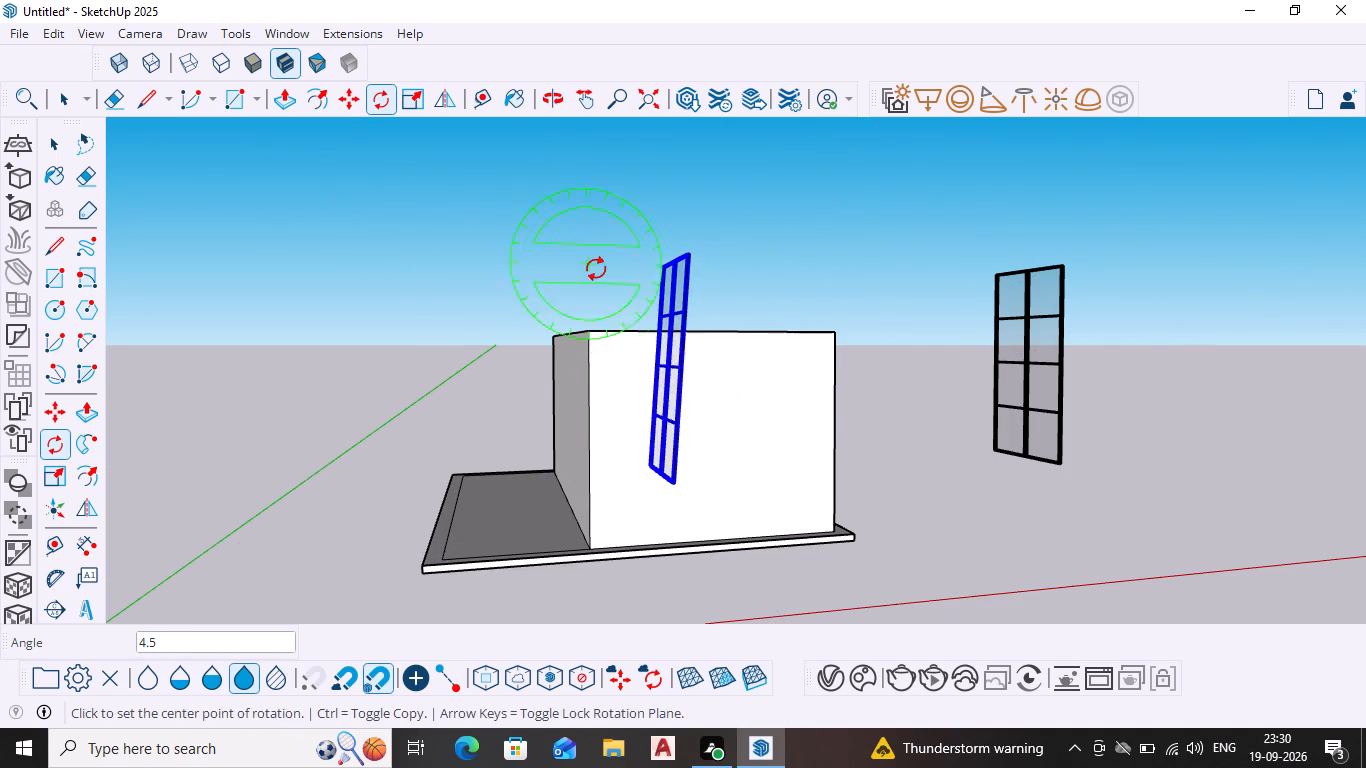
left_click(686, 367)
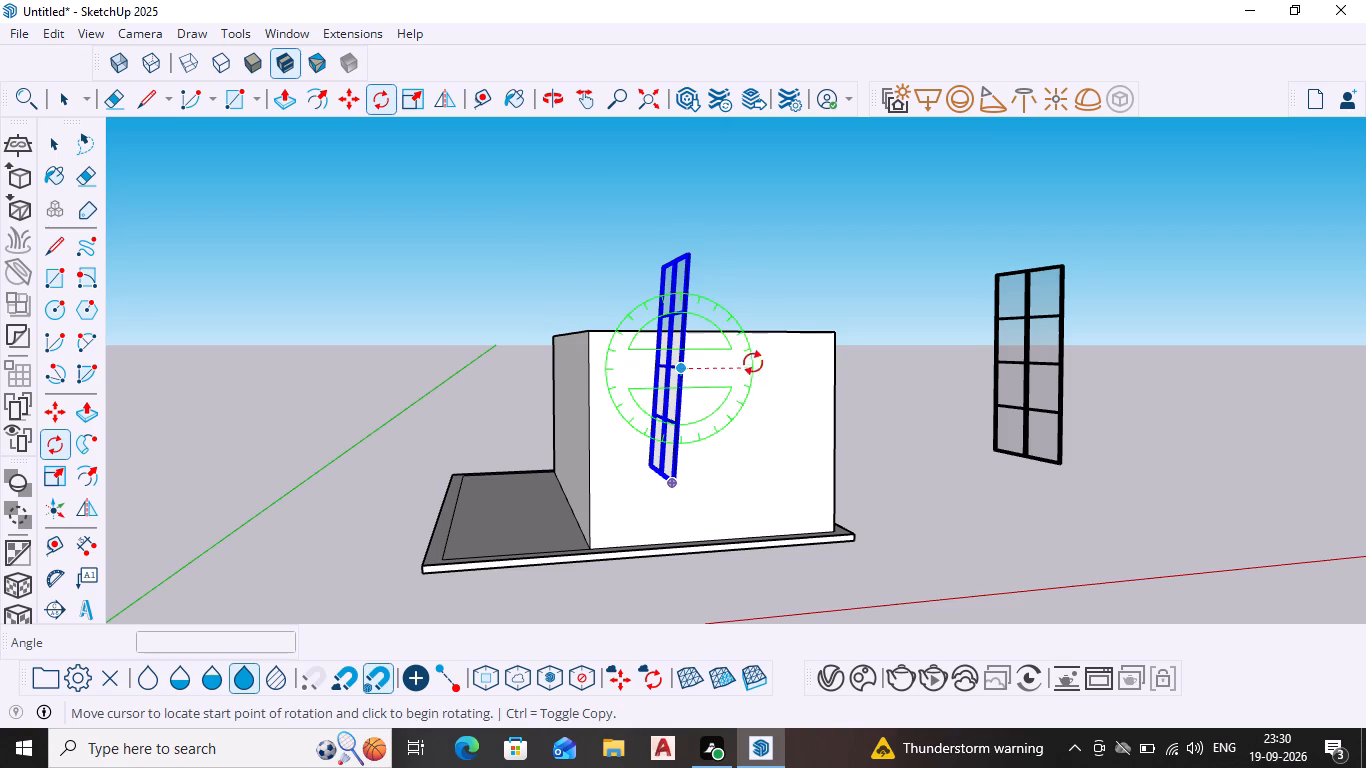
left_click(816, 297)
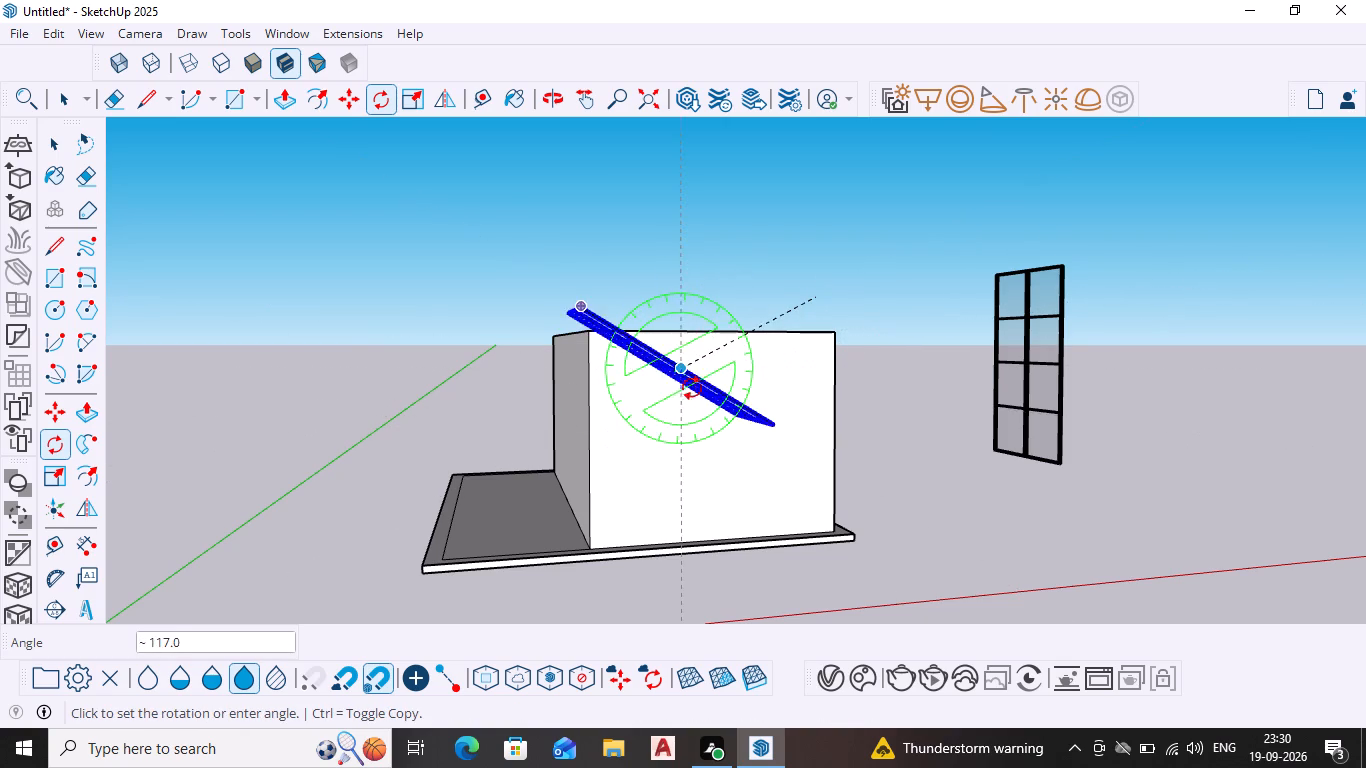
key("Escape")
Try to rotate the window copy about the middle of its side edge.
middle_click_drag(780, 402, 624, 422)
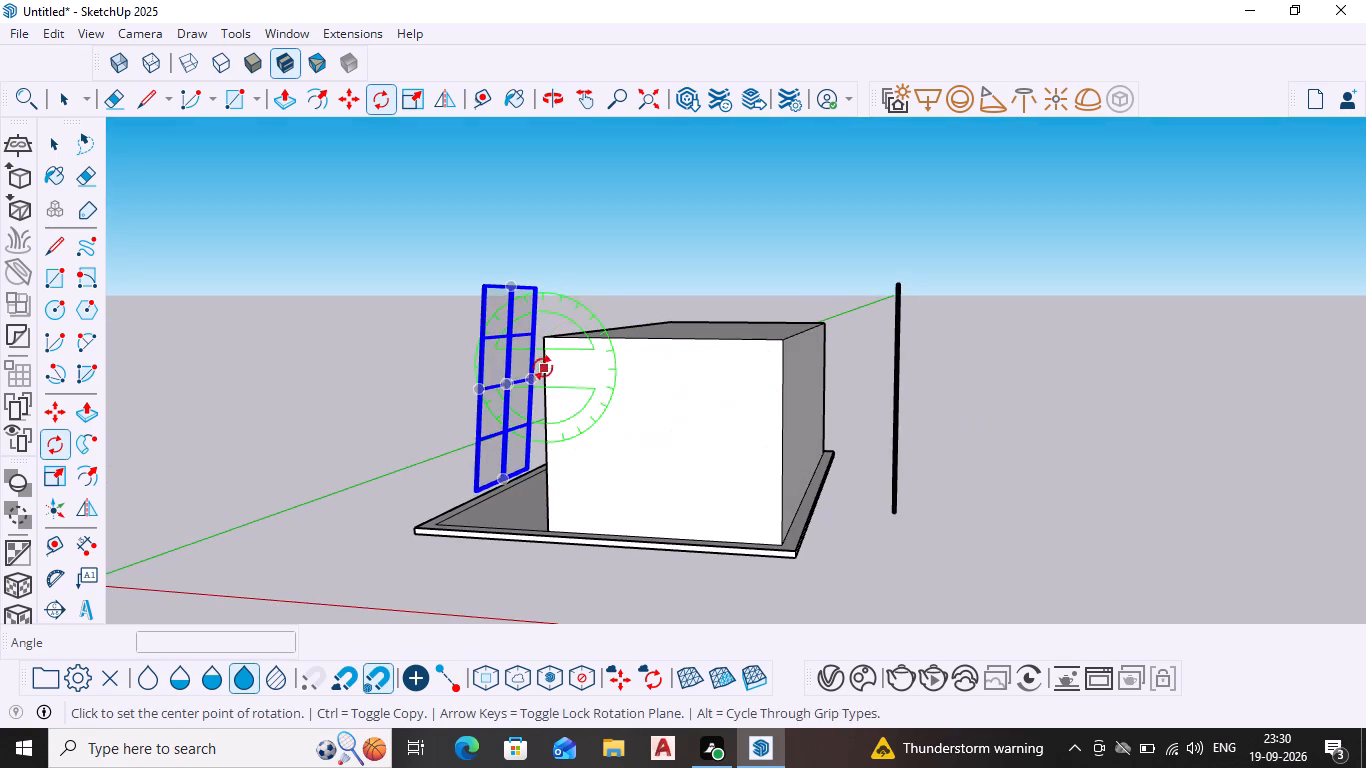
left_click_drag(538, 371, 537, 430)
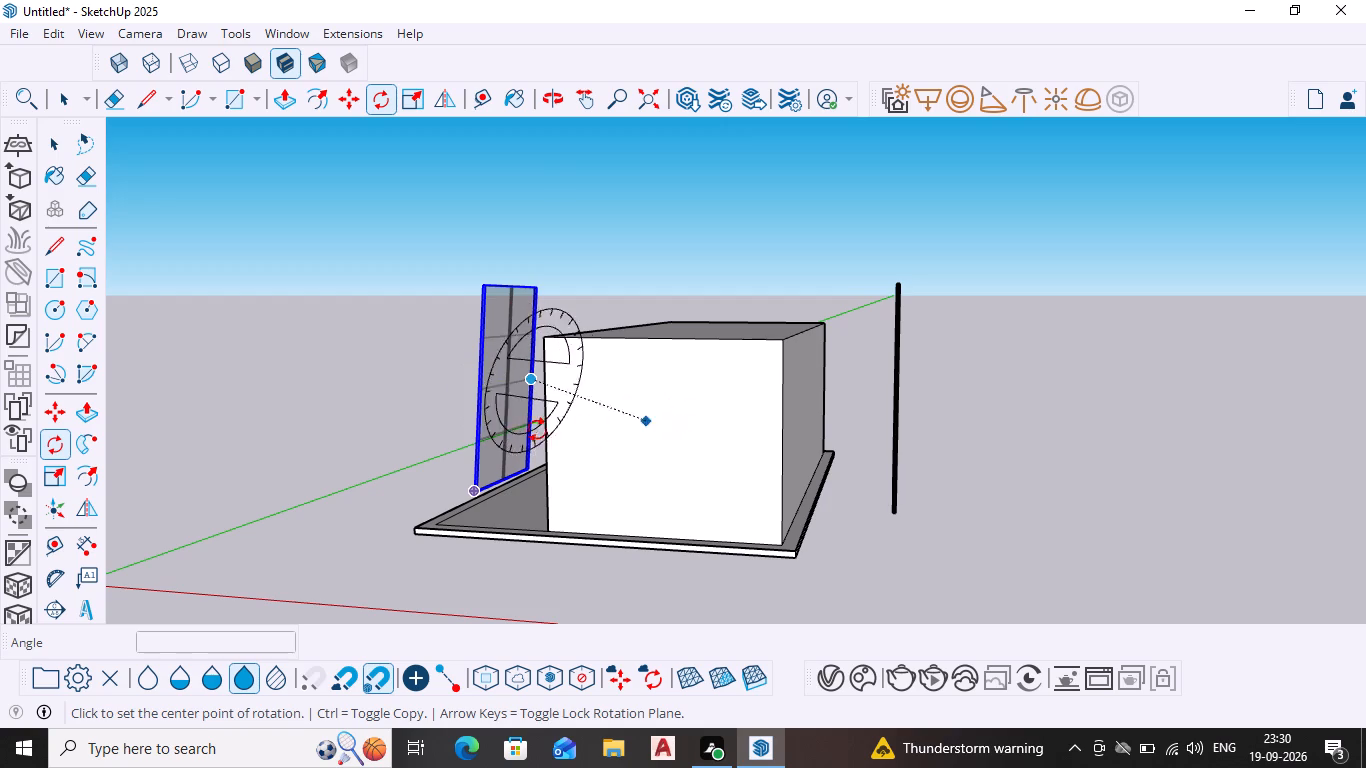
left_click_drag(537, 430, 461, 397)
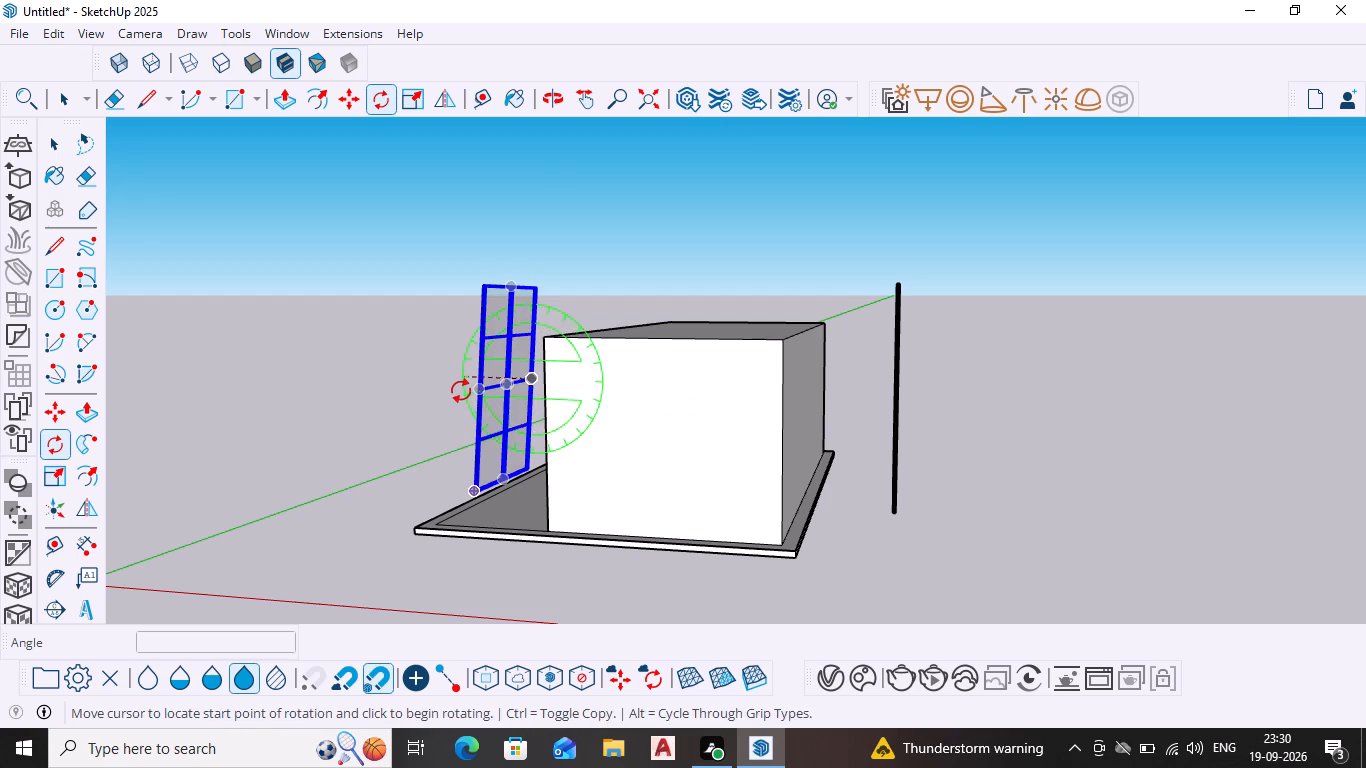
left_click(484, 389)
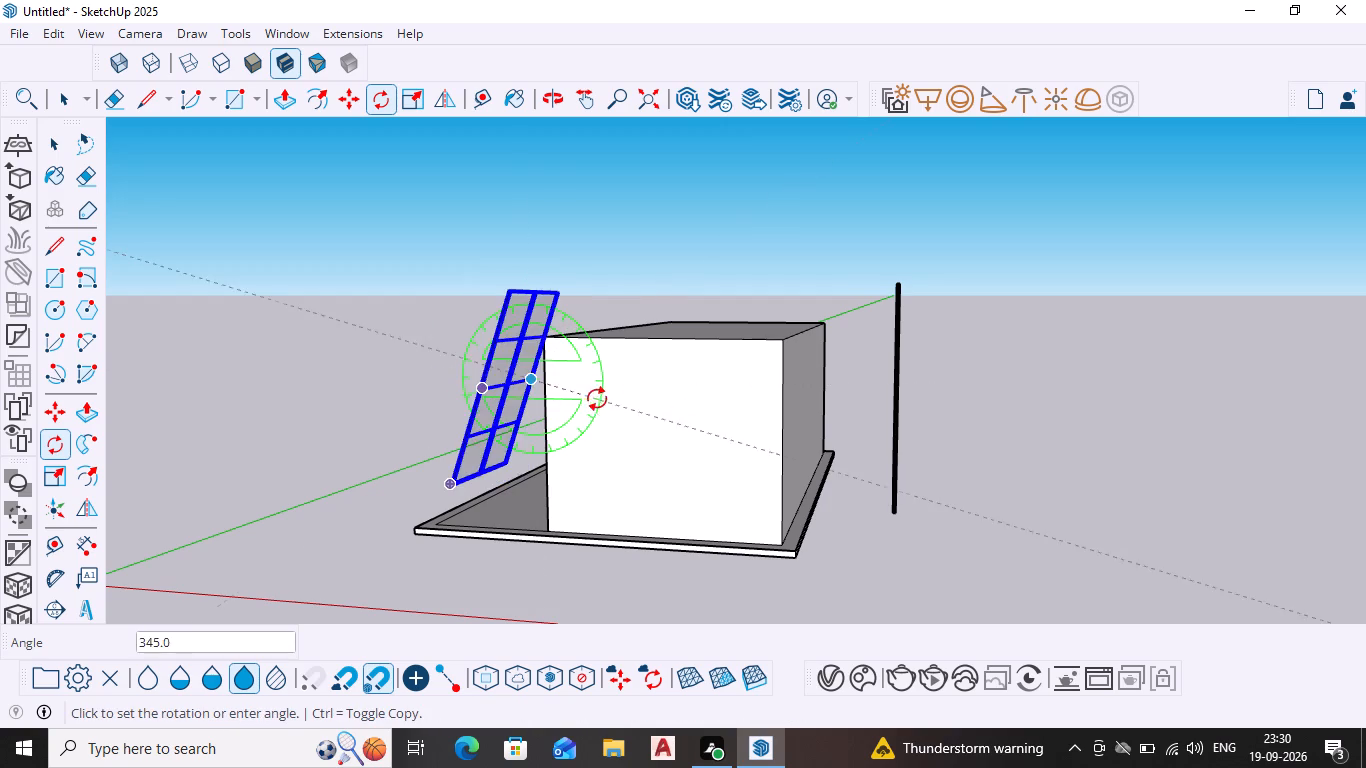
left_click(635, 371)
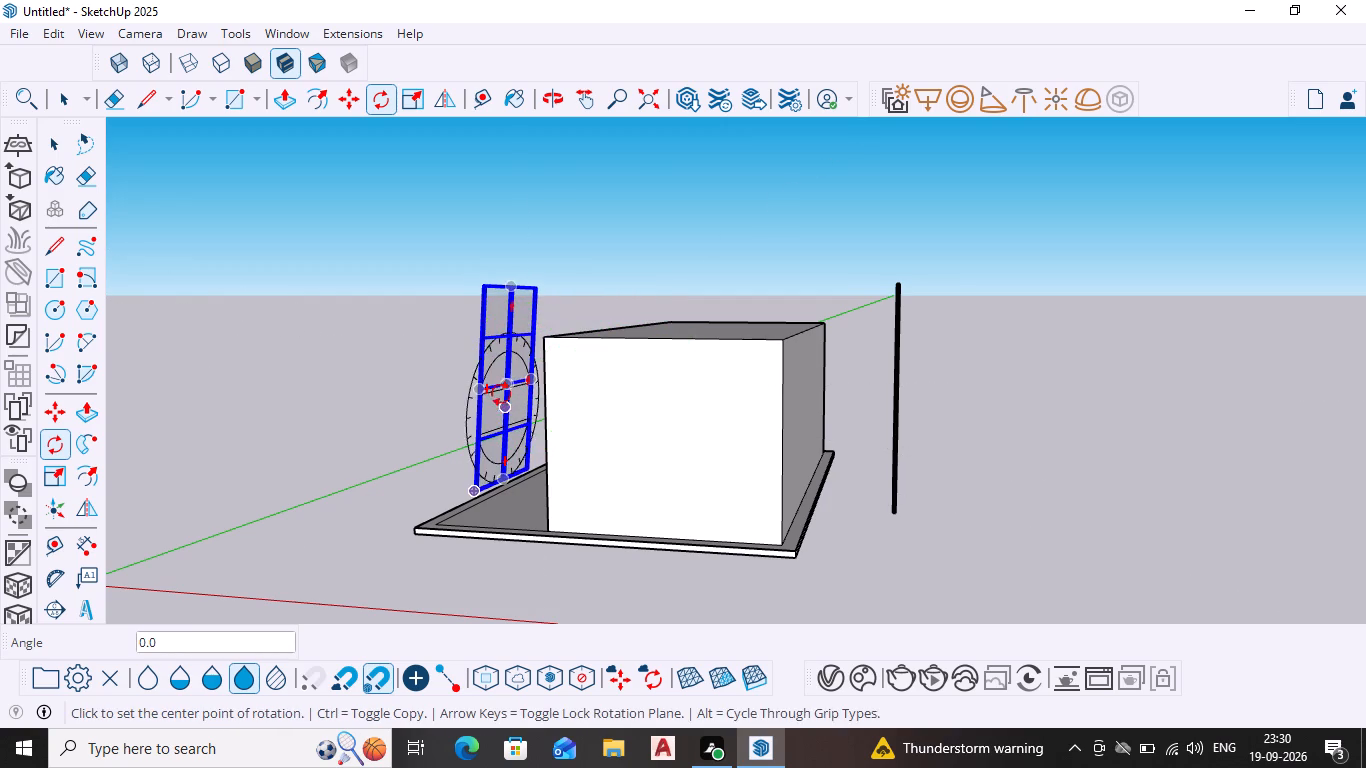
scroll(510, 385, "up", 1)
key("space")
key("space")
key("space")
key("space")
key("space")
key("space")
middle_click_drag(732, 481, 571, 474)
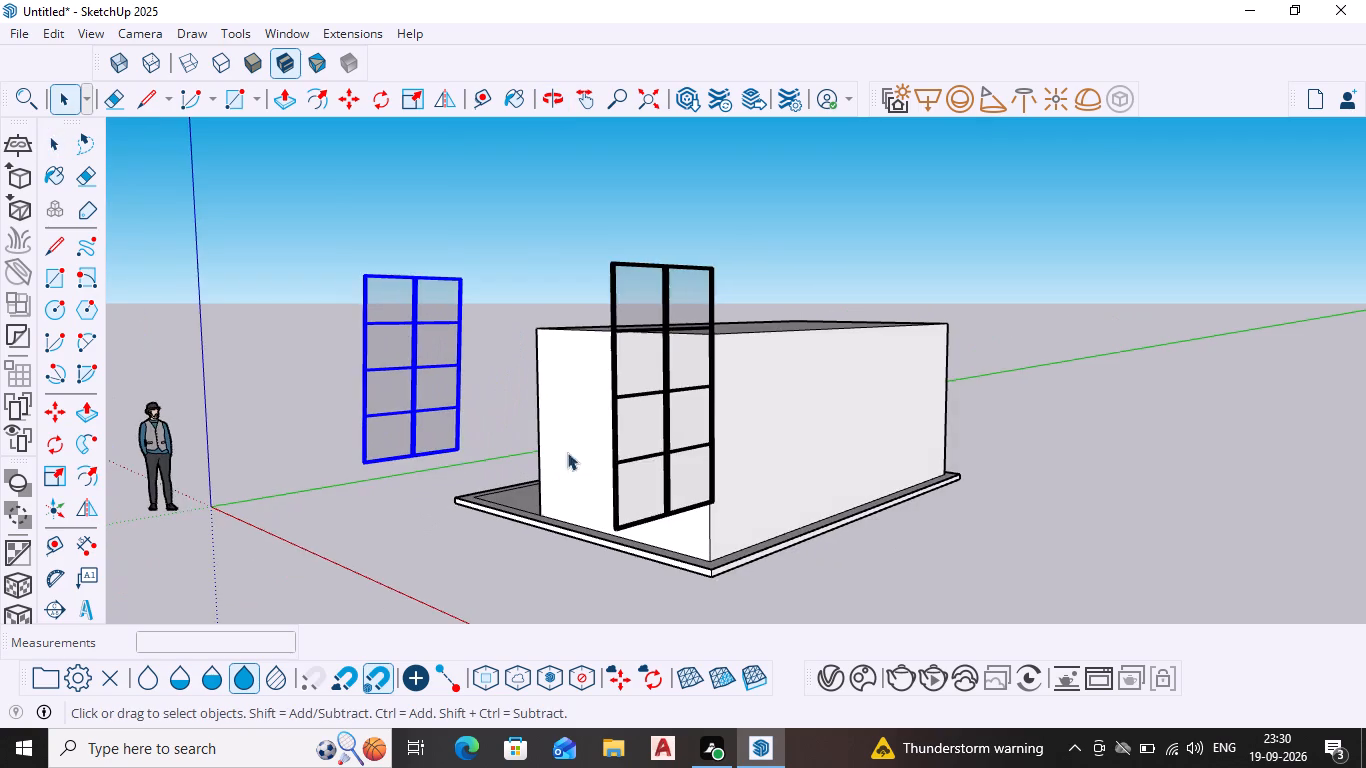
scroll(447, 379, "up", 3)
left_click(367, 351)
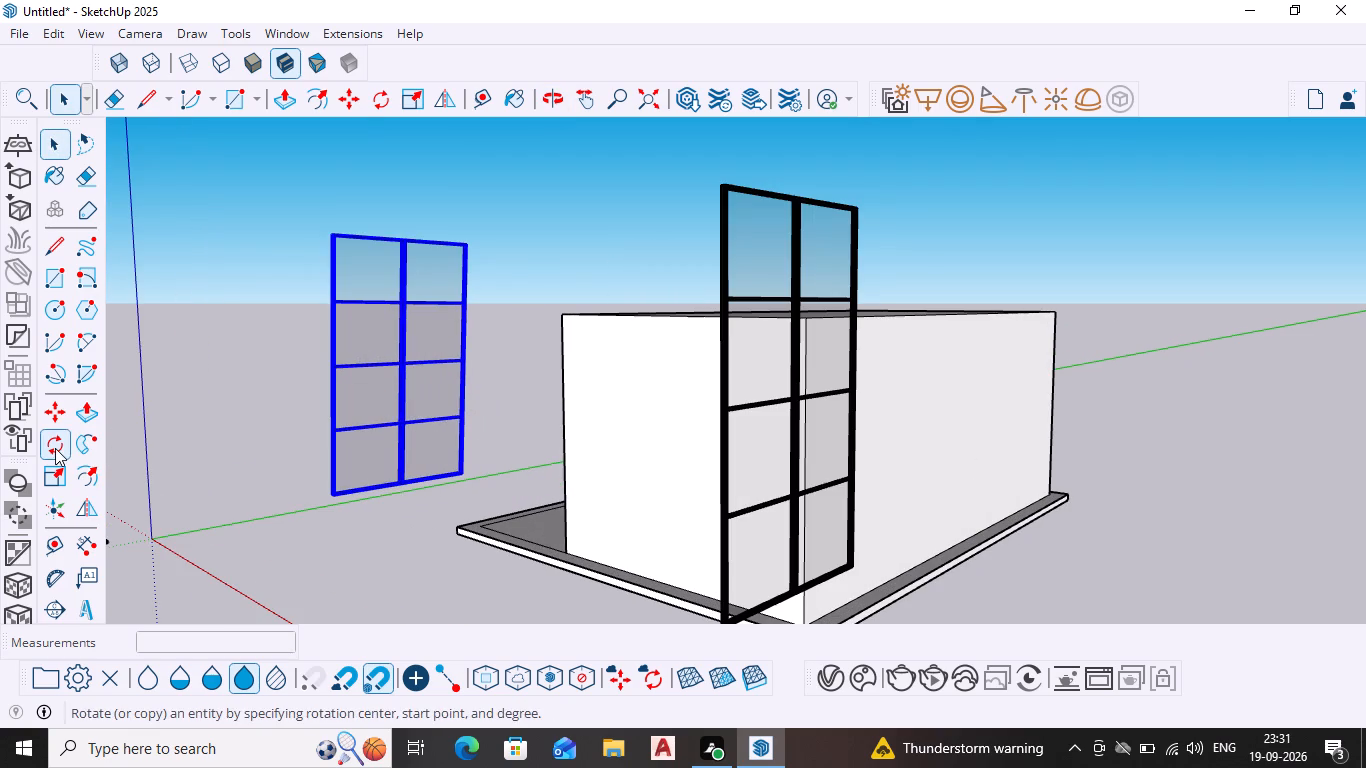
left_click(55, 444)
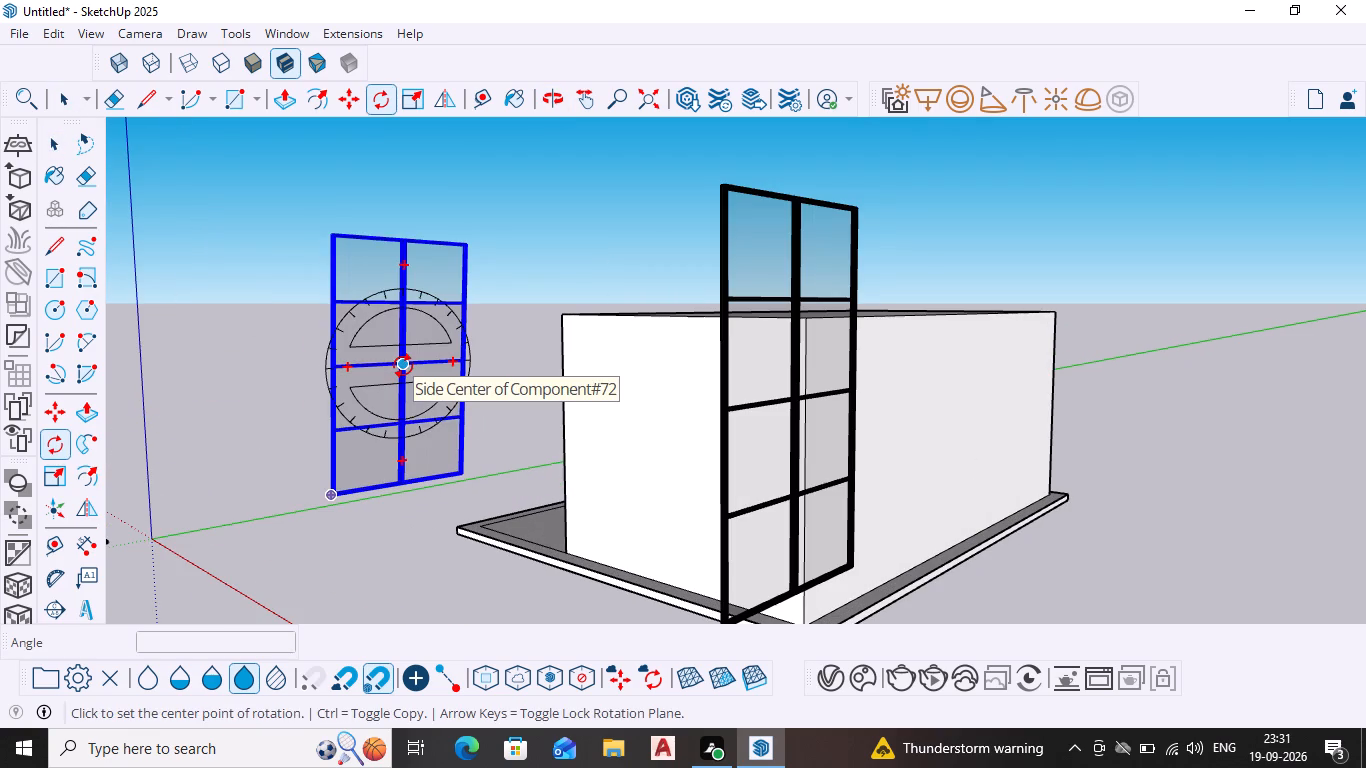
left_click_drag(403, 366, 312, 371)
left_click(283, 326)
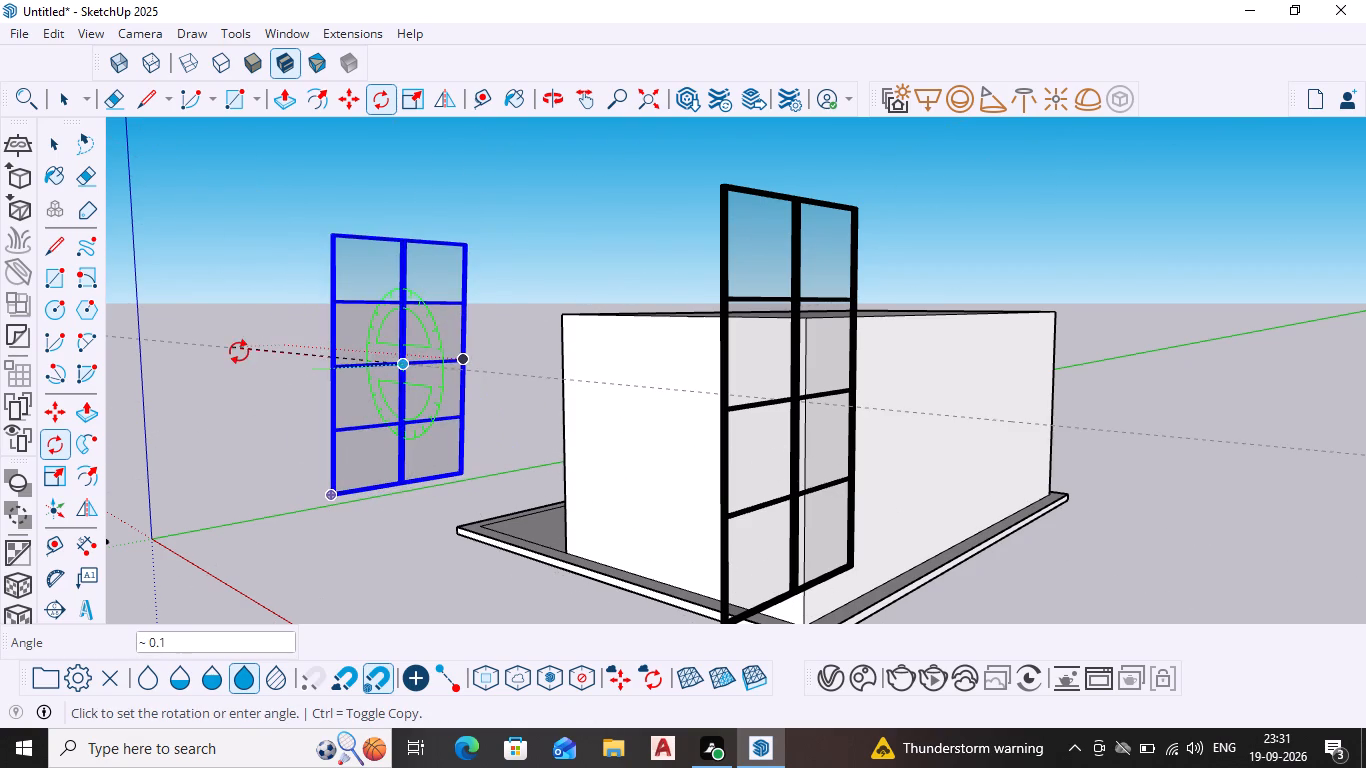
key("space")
Rotate the window copy about 208.7 degrees around the middle of its side edge.
left_click(423, 357)
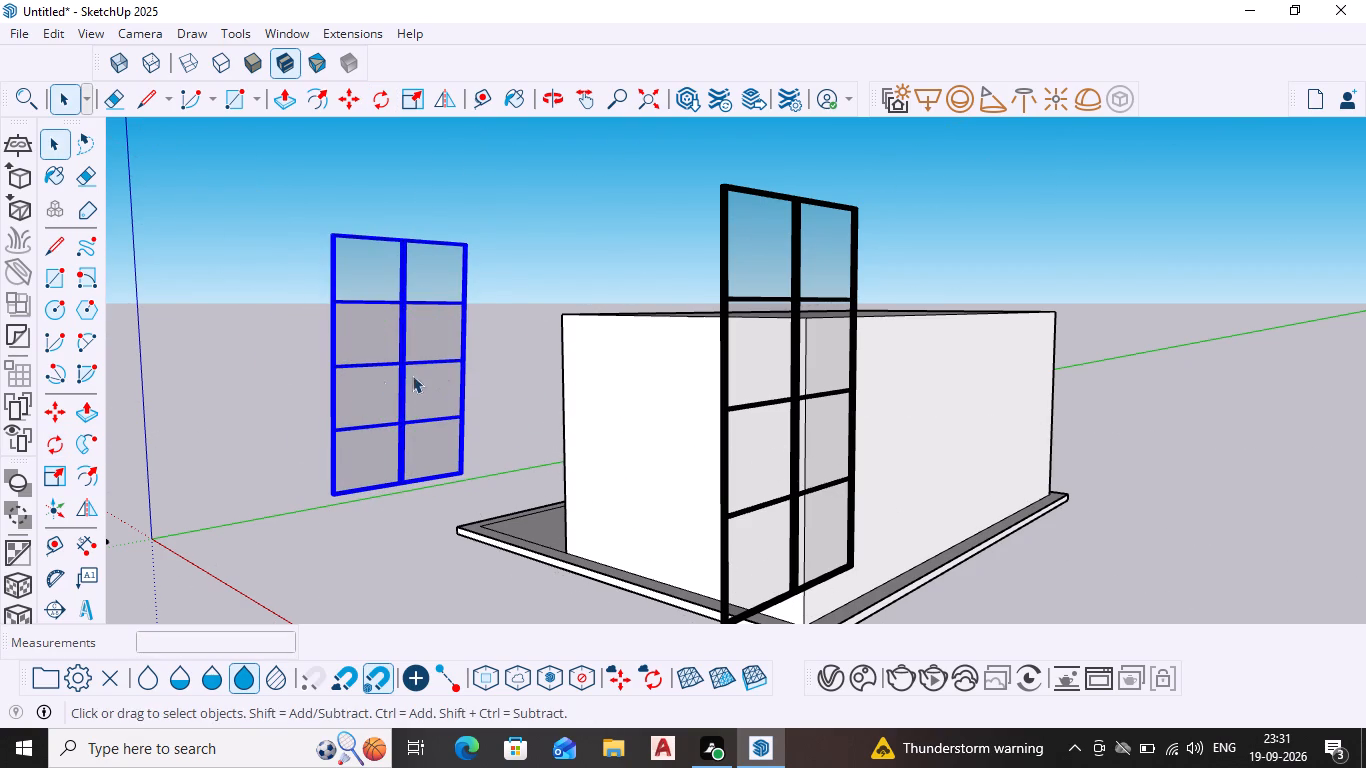
left_click(64, 448)
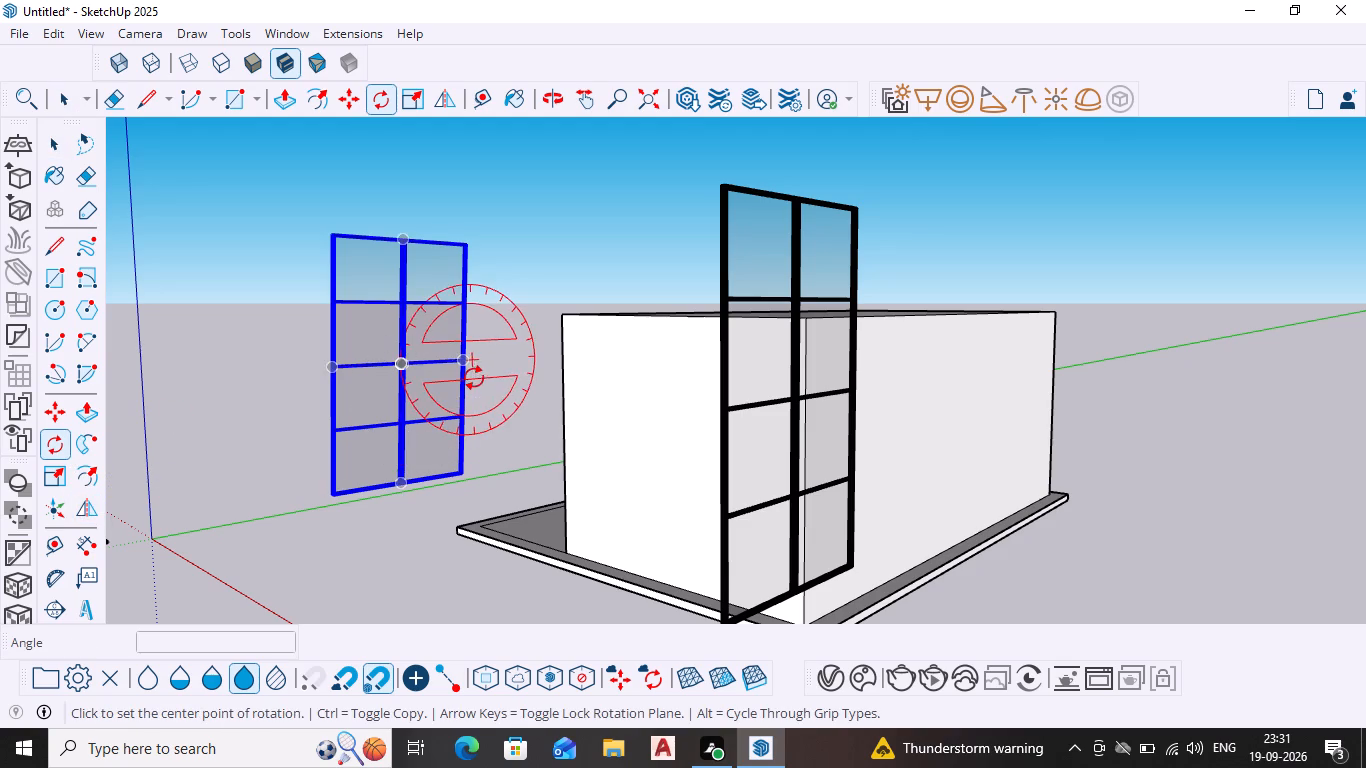
left_click(467, 367)
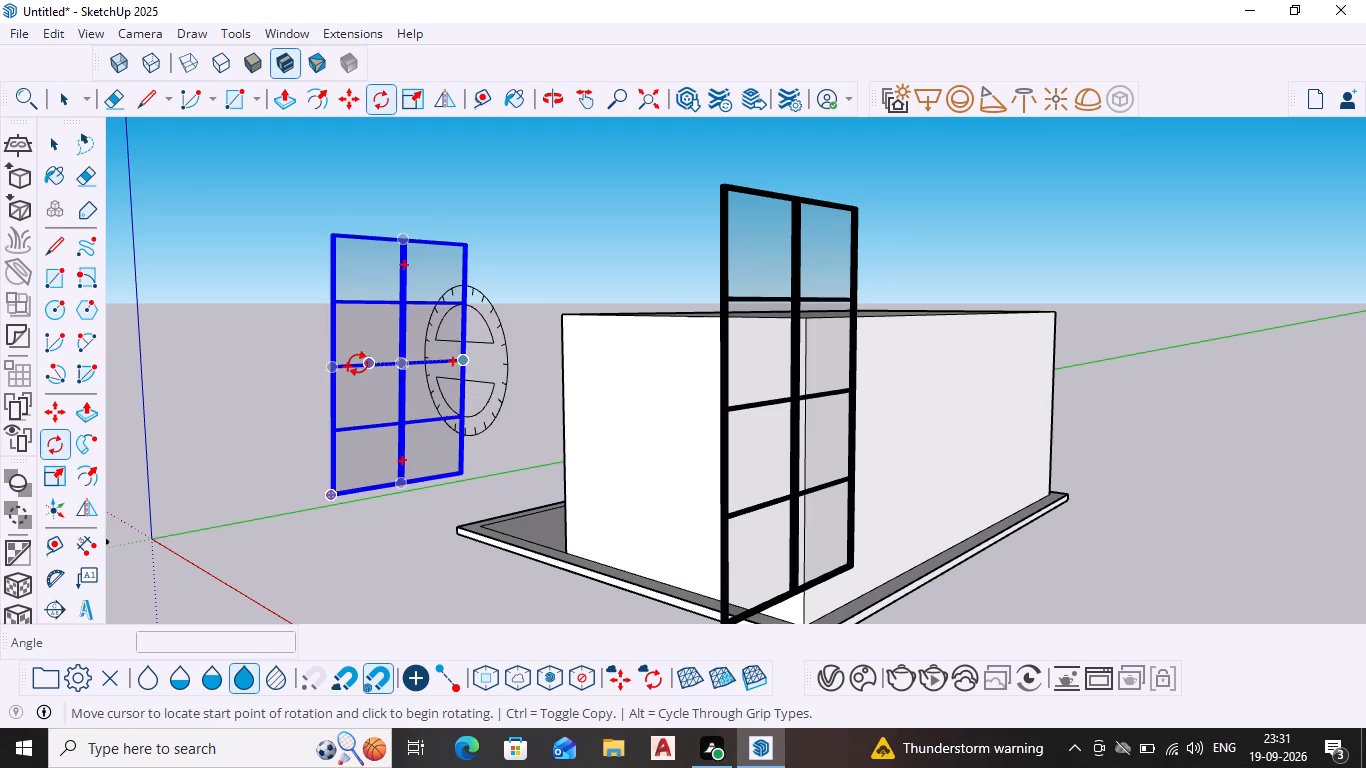
scroll(483, 391, "down", 1)
middle_click_drag(483, 391, 499, 398)
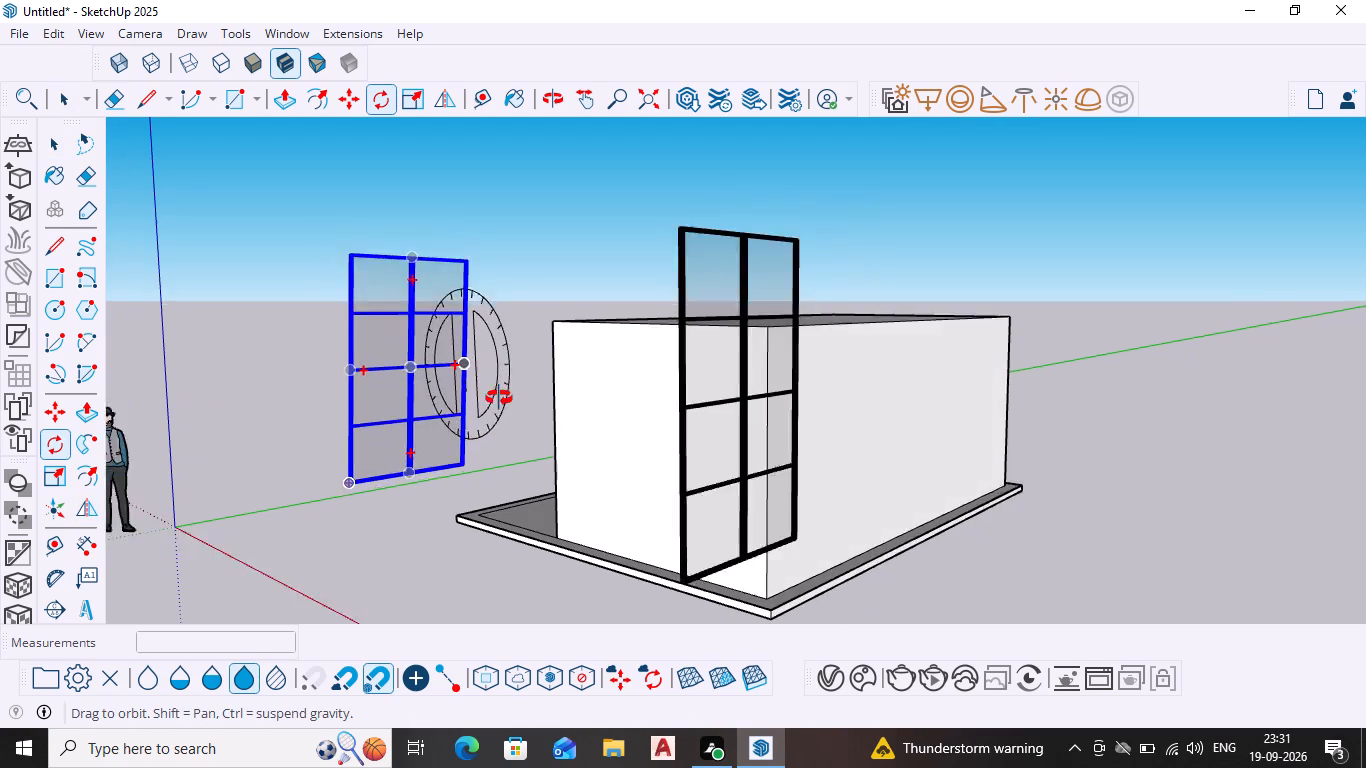
middle_click_drag(499, 398, 789, 394)
left_click_drag(480, 392, 479, 392)
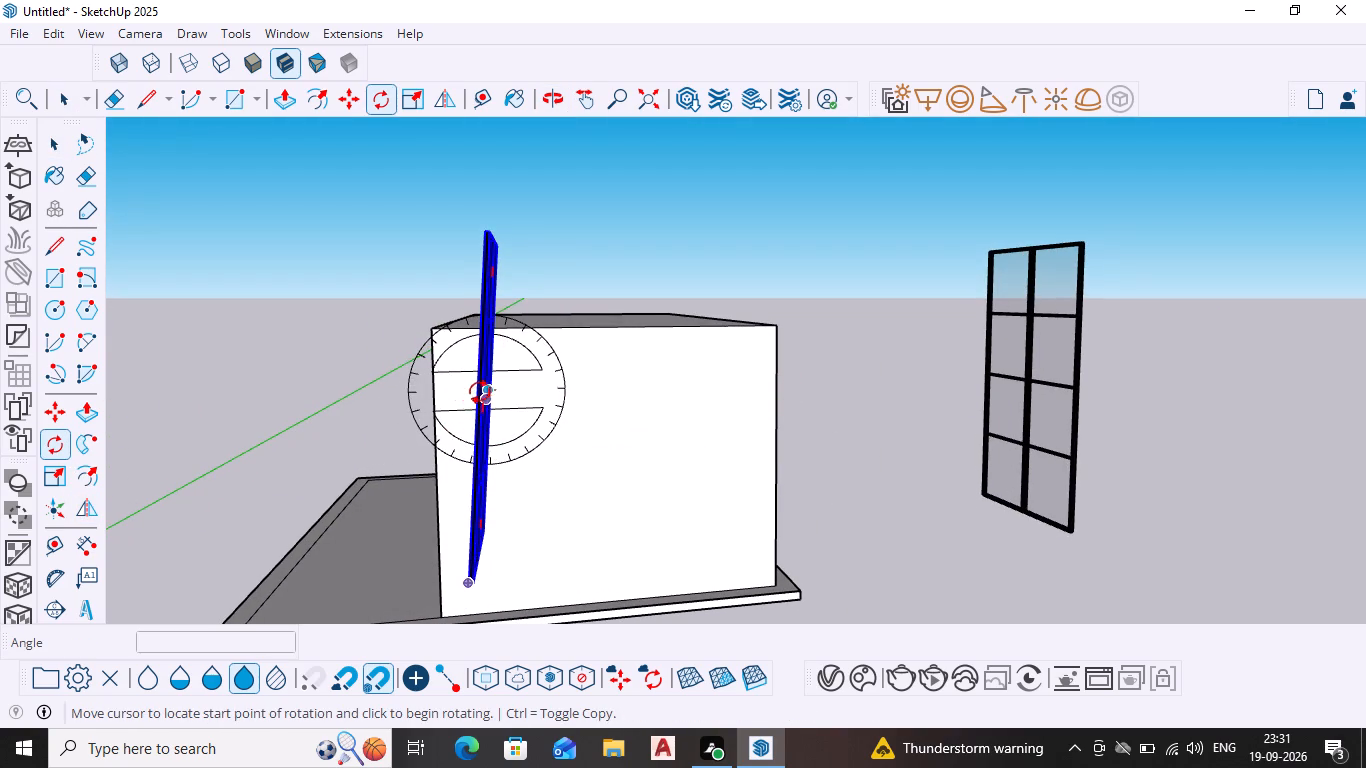
left_click_drag(479, 392, 291, 371)
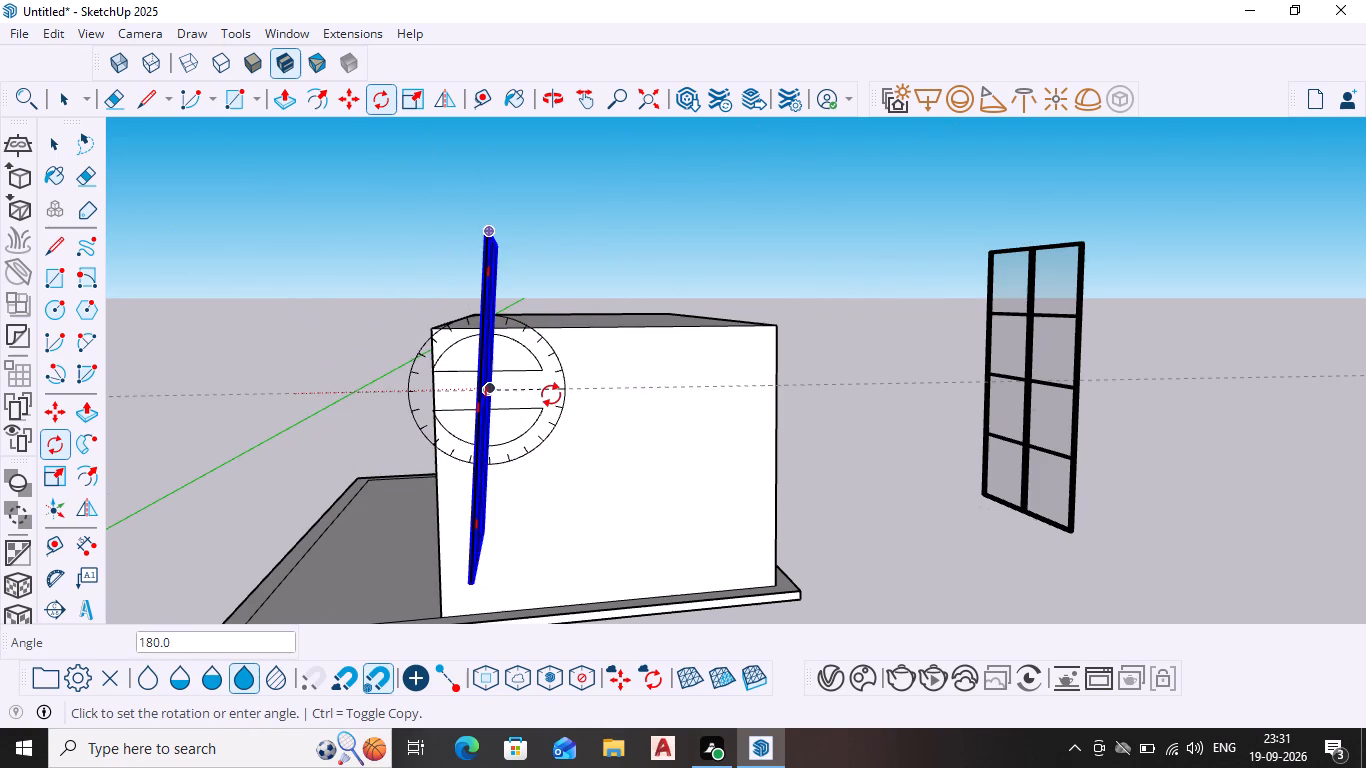
left_click(514, 398)
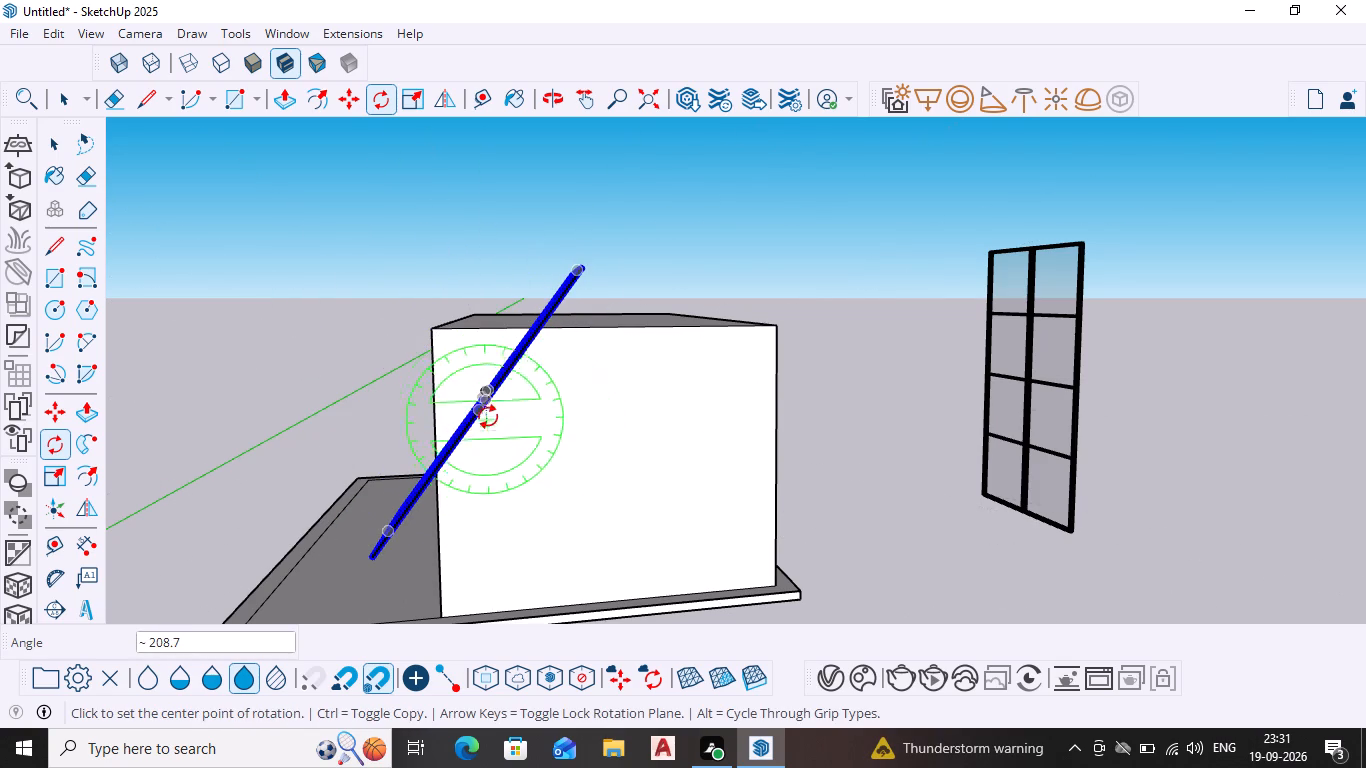
Rotate the window copy 135 degrees around its centre point.
middle_click_drag(484, 405, 755, 441)
scroll(590, 411, "down", 1)
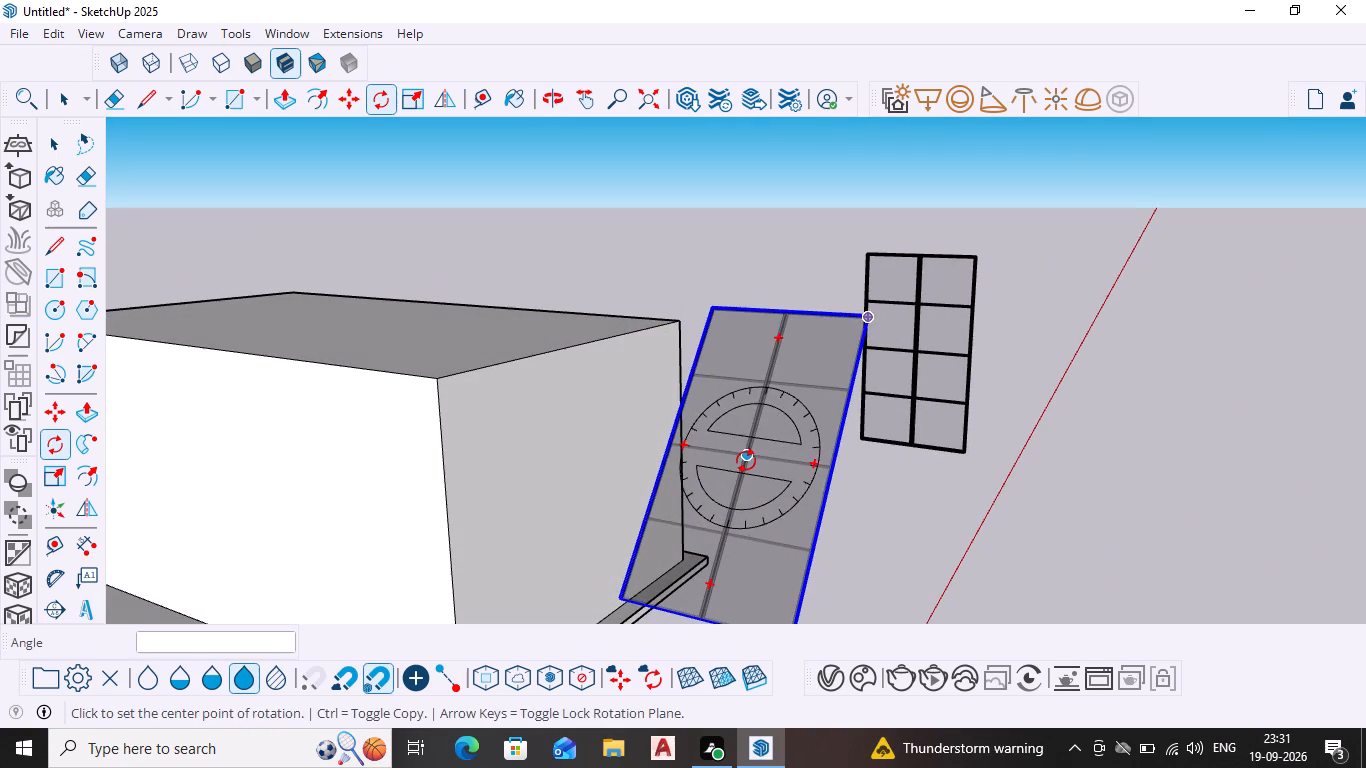
left_click_drag(746, 461, 824, 449)
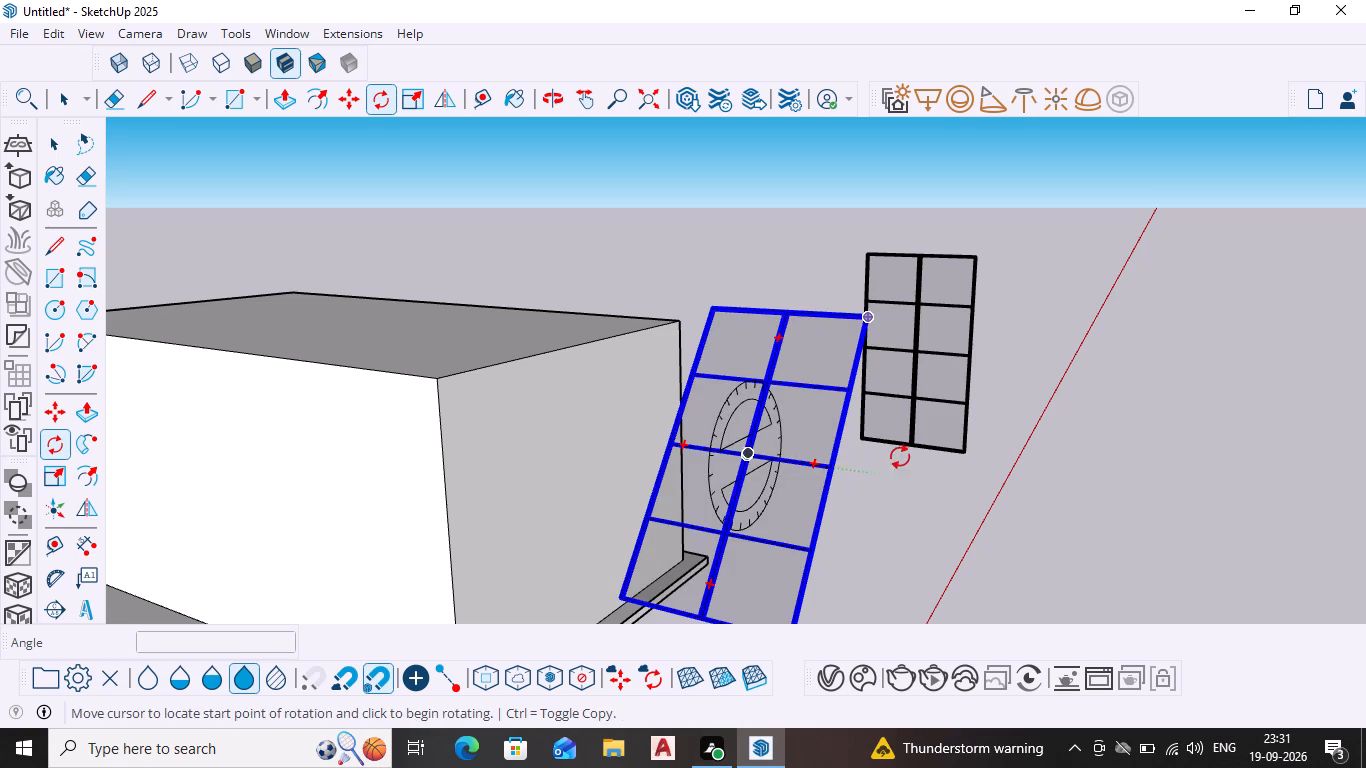
scroll(871, 461, "down", 1)
middle_click_drag(871, 461, 765, 441)
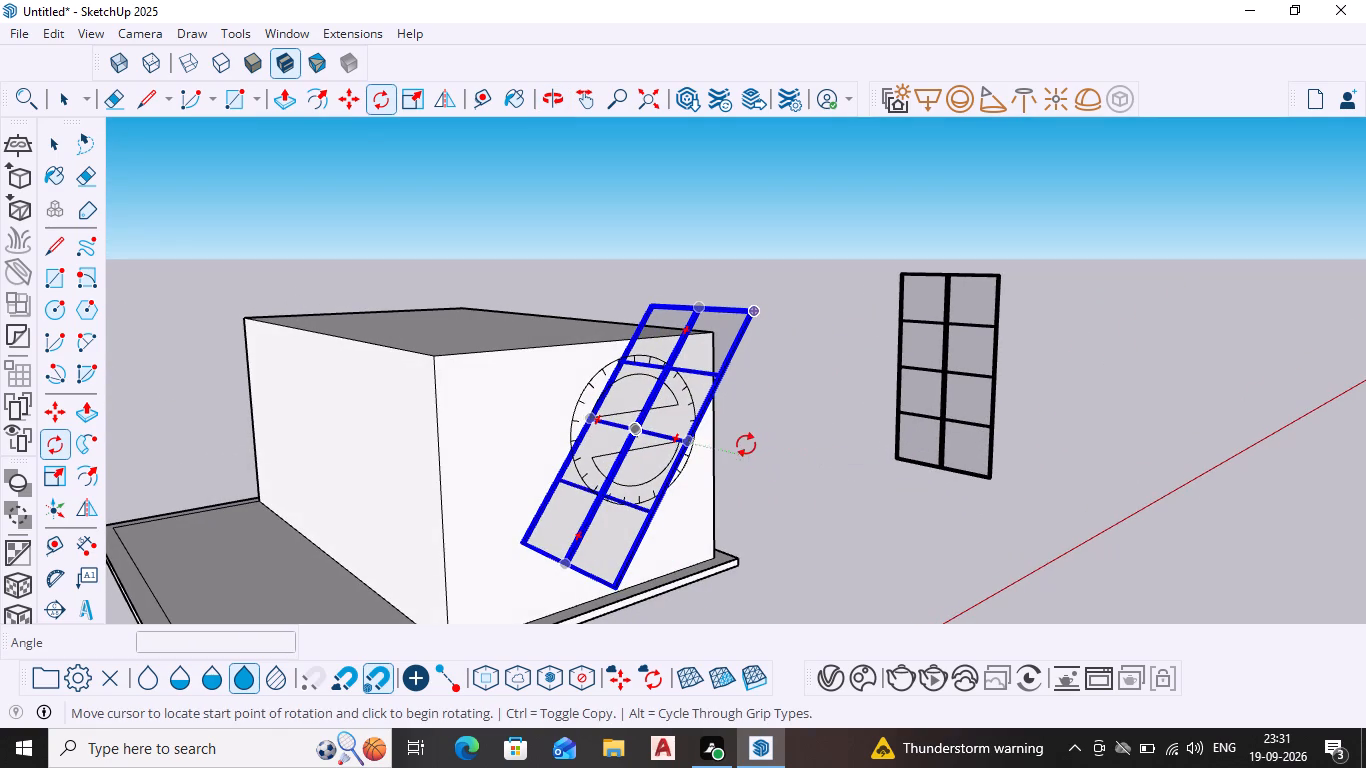
left_click_drag(636, 425, 741, 438)
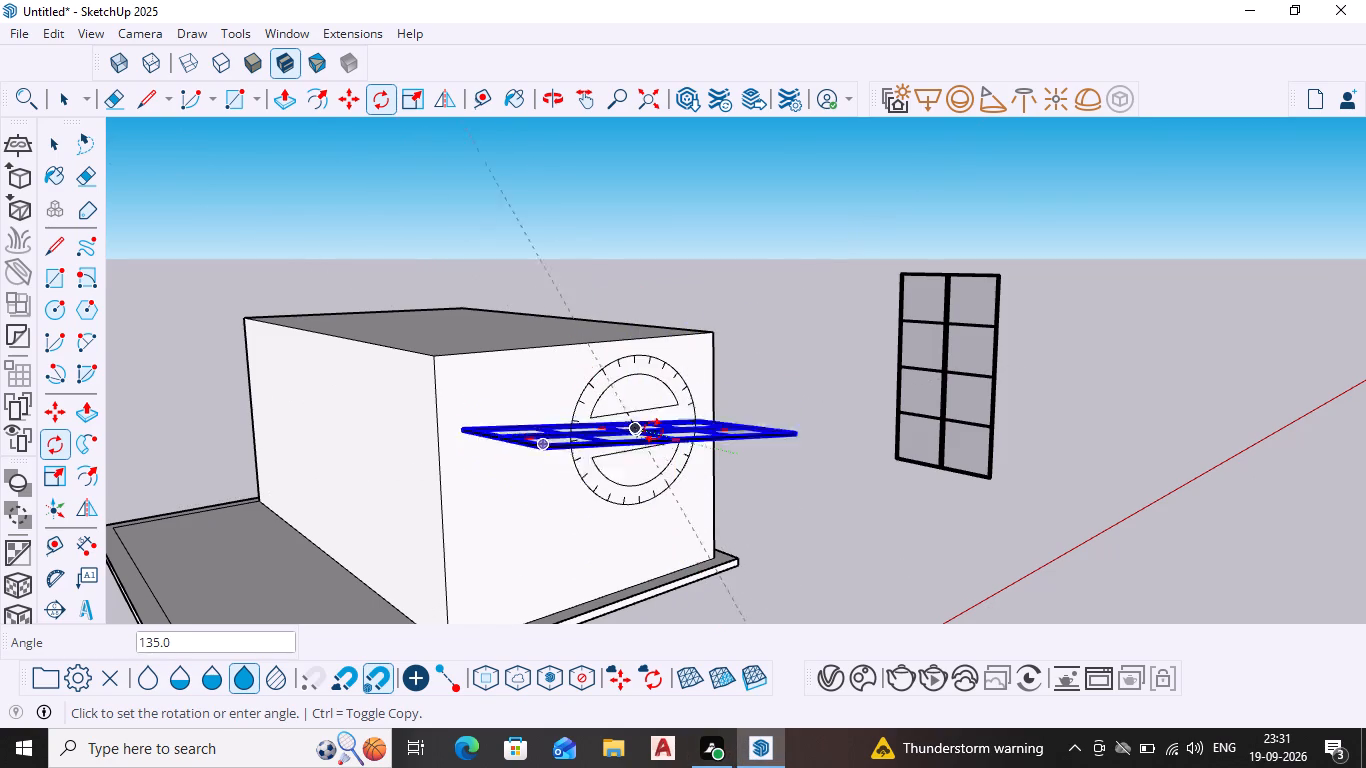
left_click(613, 467)
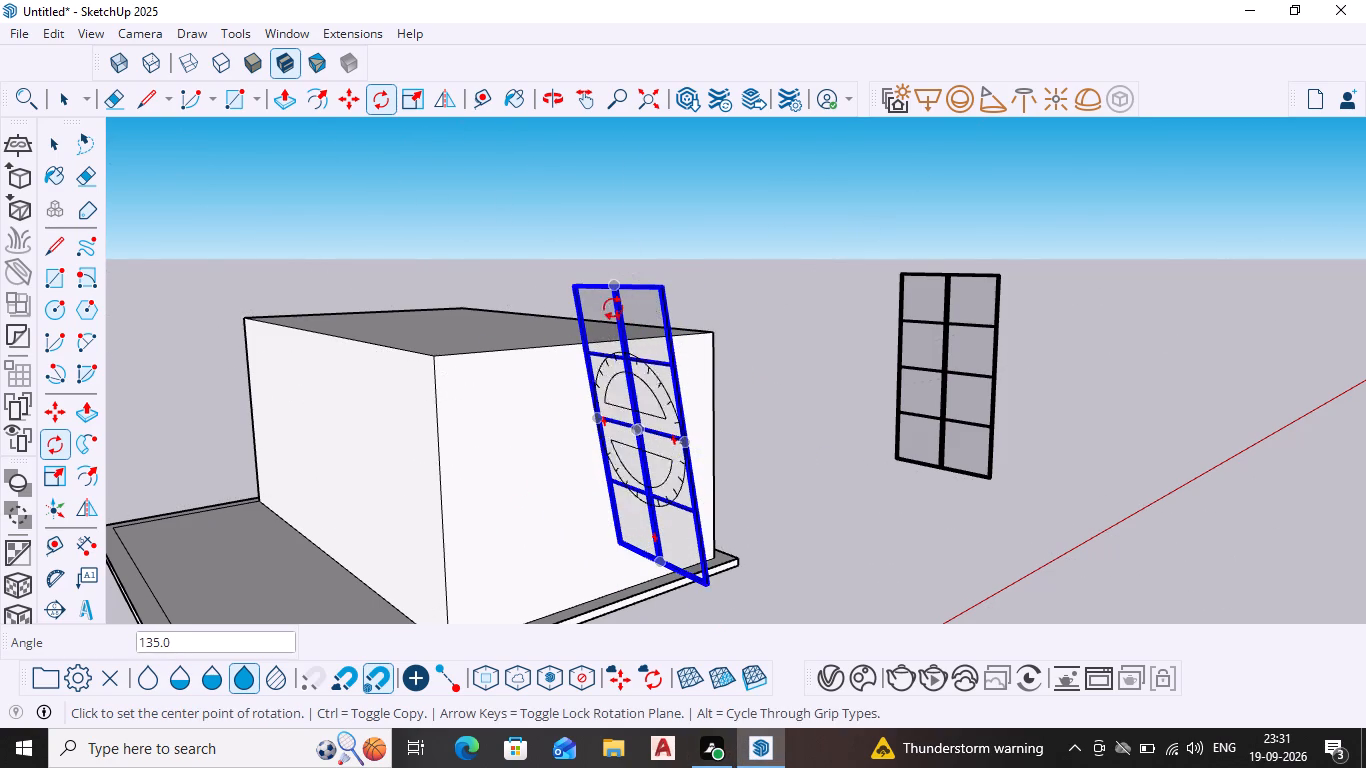
Rotate the window copy 19 degrees around the midpoint of its top edge.
left_click_drag(612, 289, 705, 324)
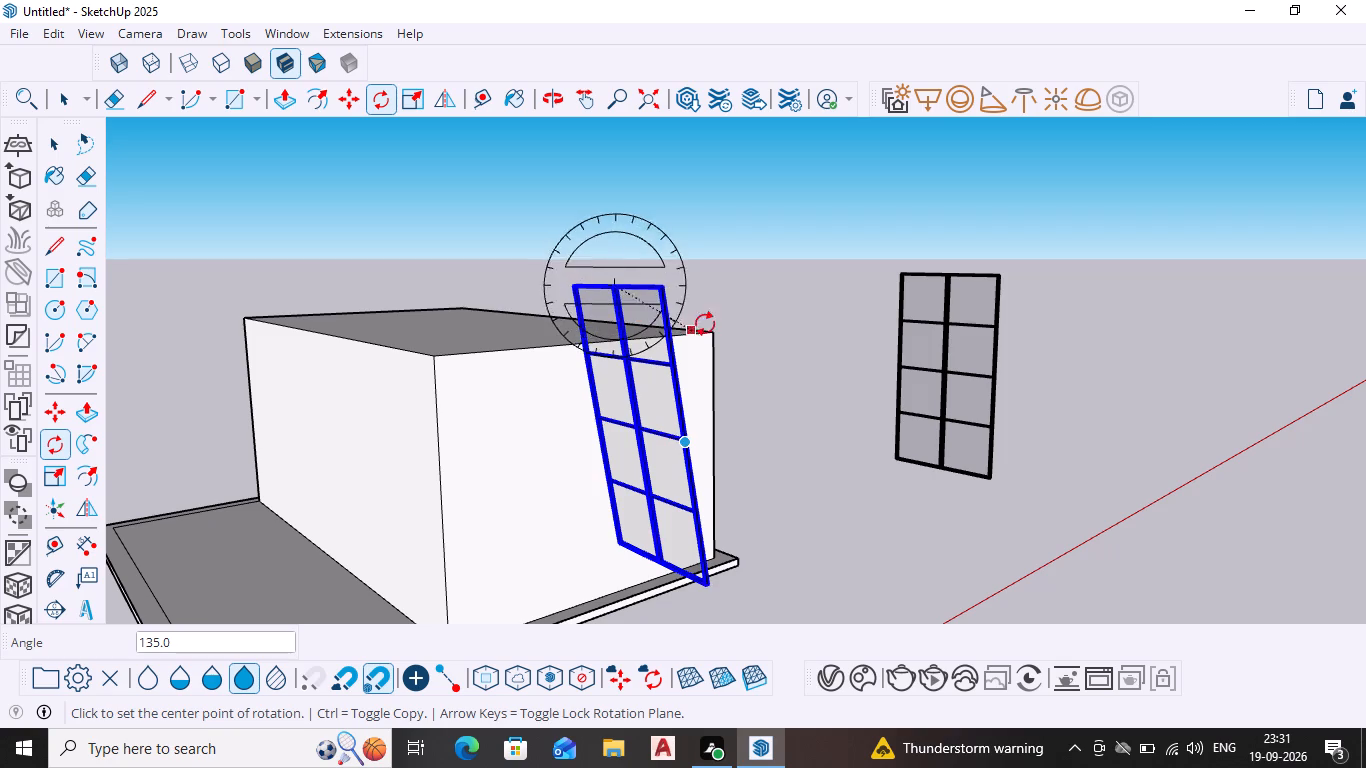
left_click_drag(705, 324, 879, 203)
left_click(644, 435)
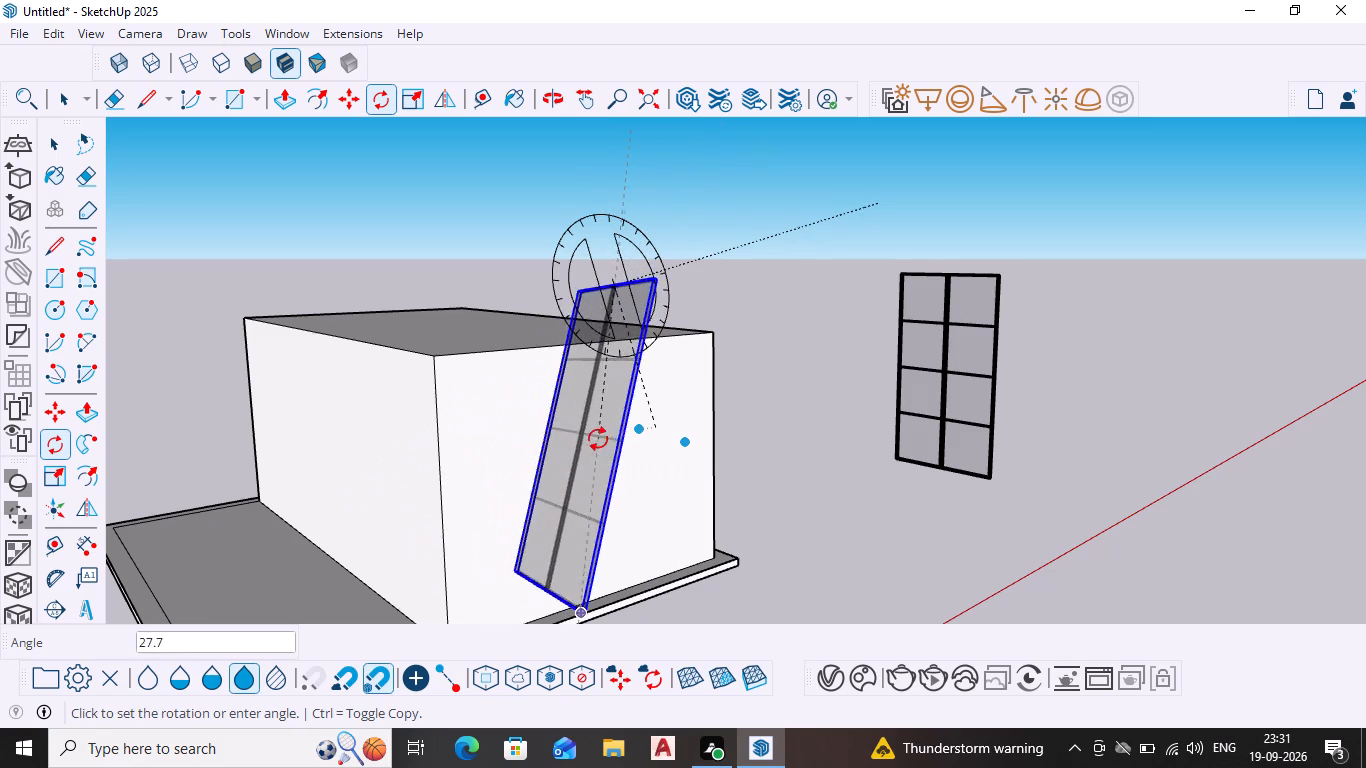
middle_click_drag(599, 440, 735, 440)
scroll(599, 440, "down", 1)
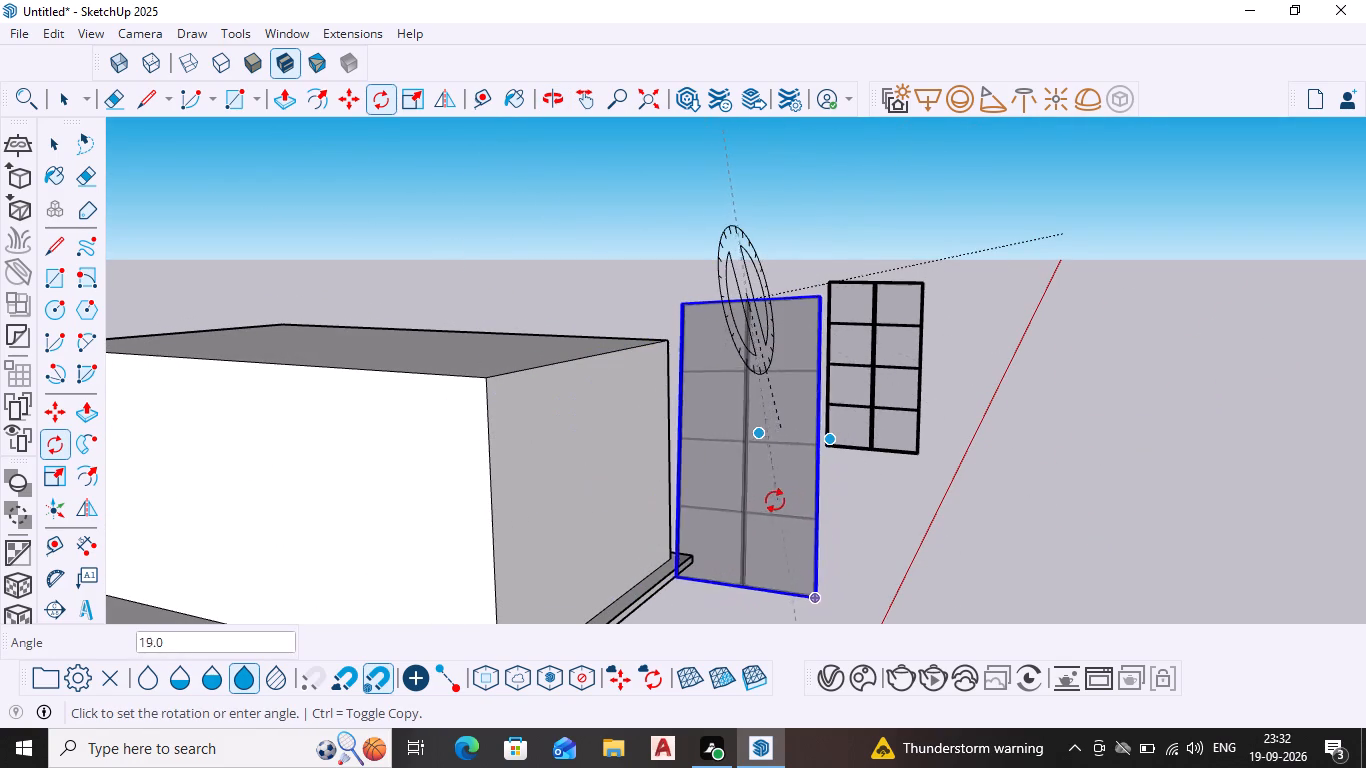
left_click(774, 501)
Rotate the window copy about 14.9 degrees around its centre, with the rotation axis parallel to the red axis.
middle_click_drag(915, 486, 615, 484)
scroll(792, 487, "down", 1)
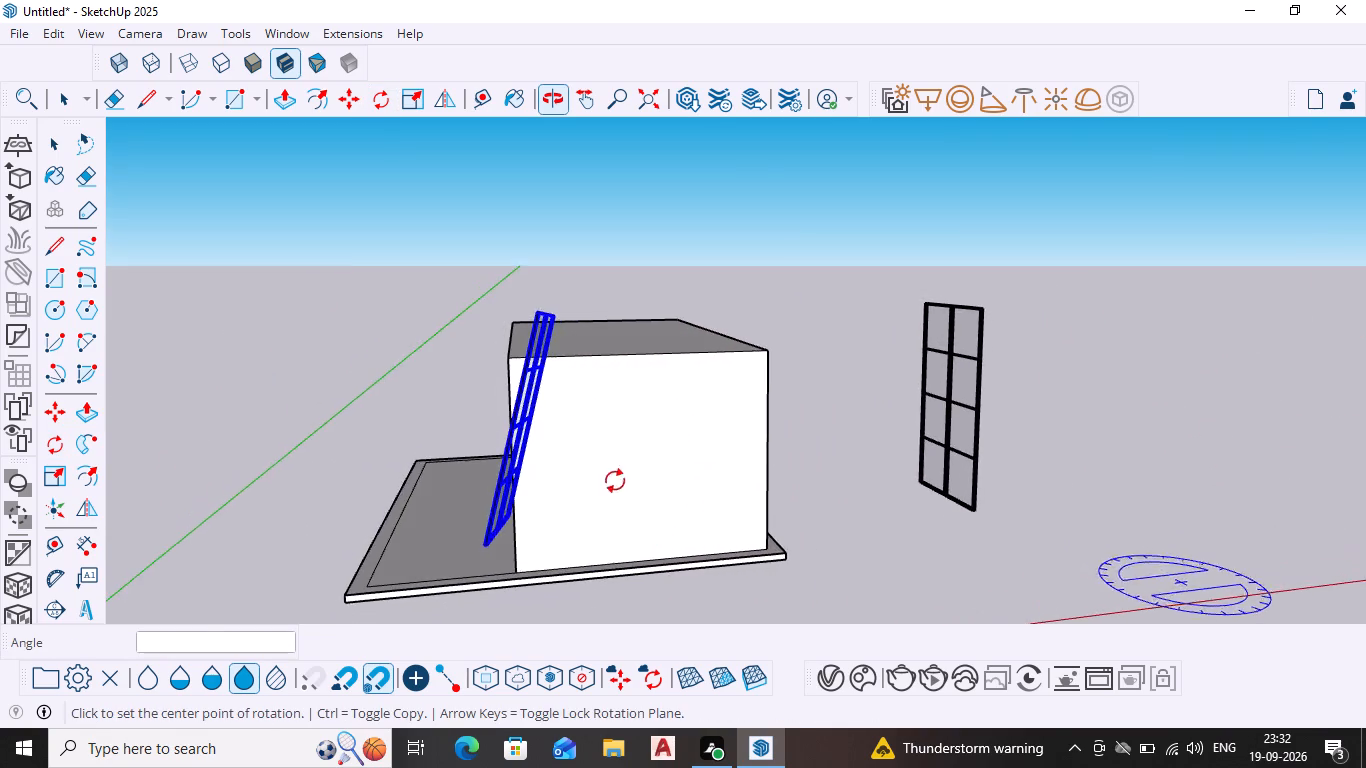
scroll(851, 441, "down", 6)
middle_click_drag(852, 454, 753, 488)
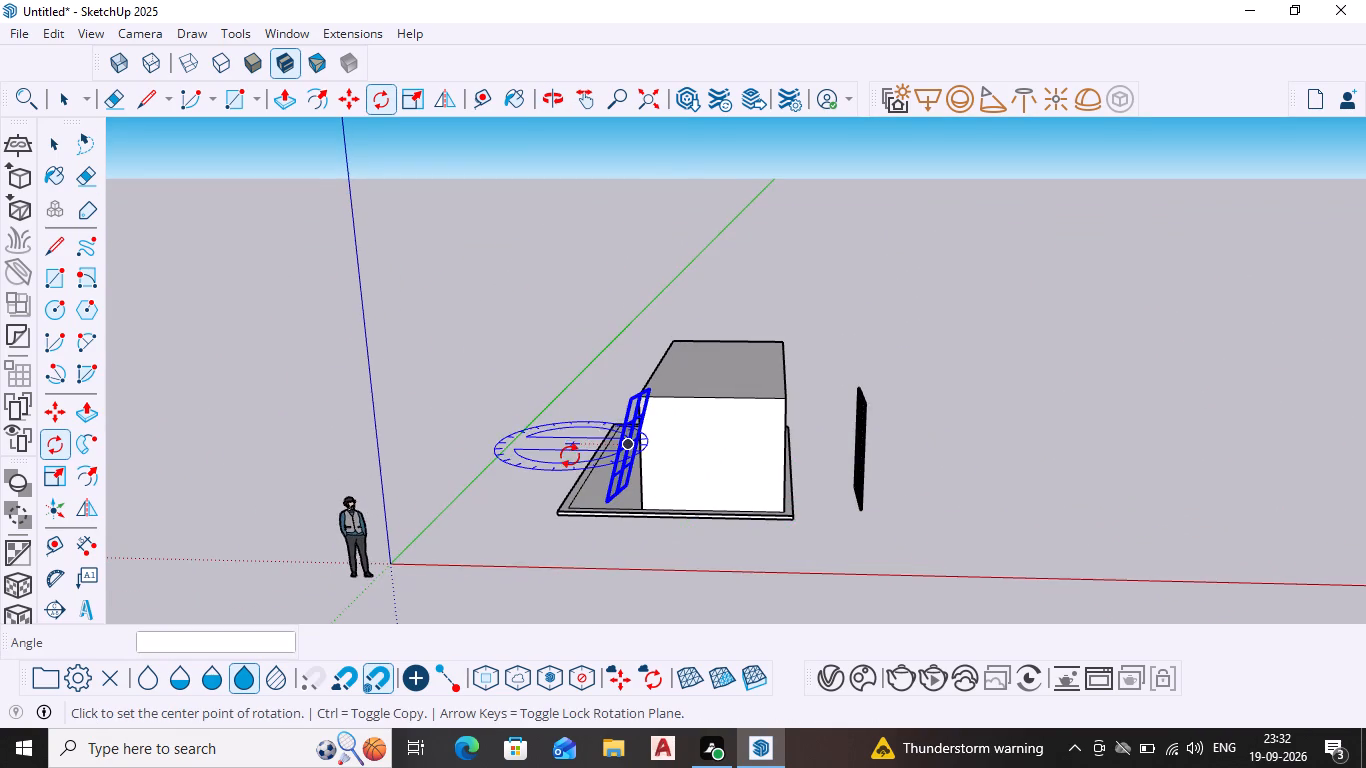
scroll(585, 445, "up", 7)
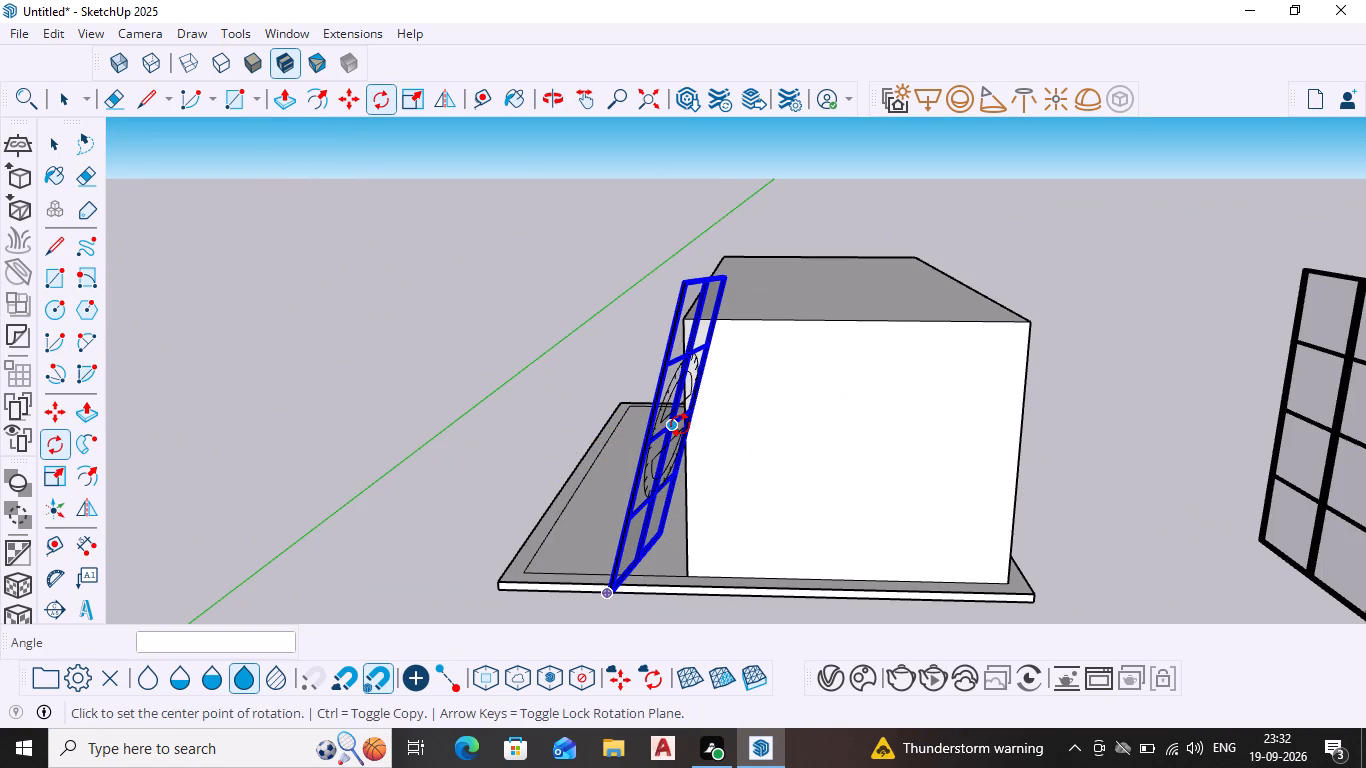
left_click_drag(680, 425, 861, 431)
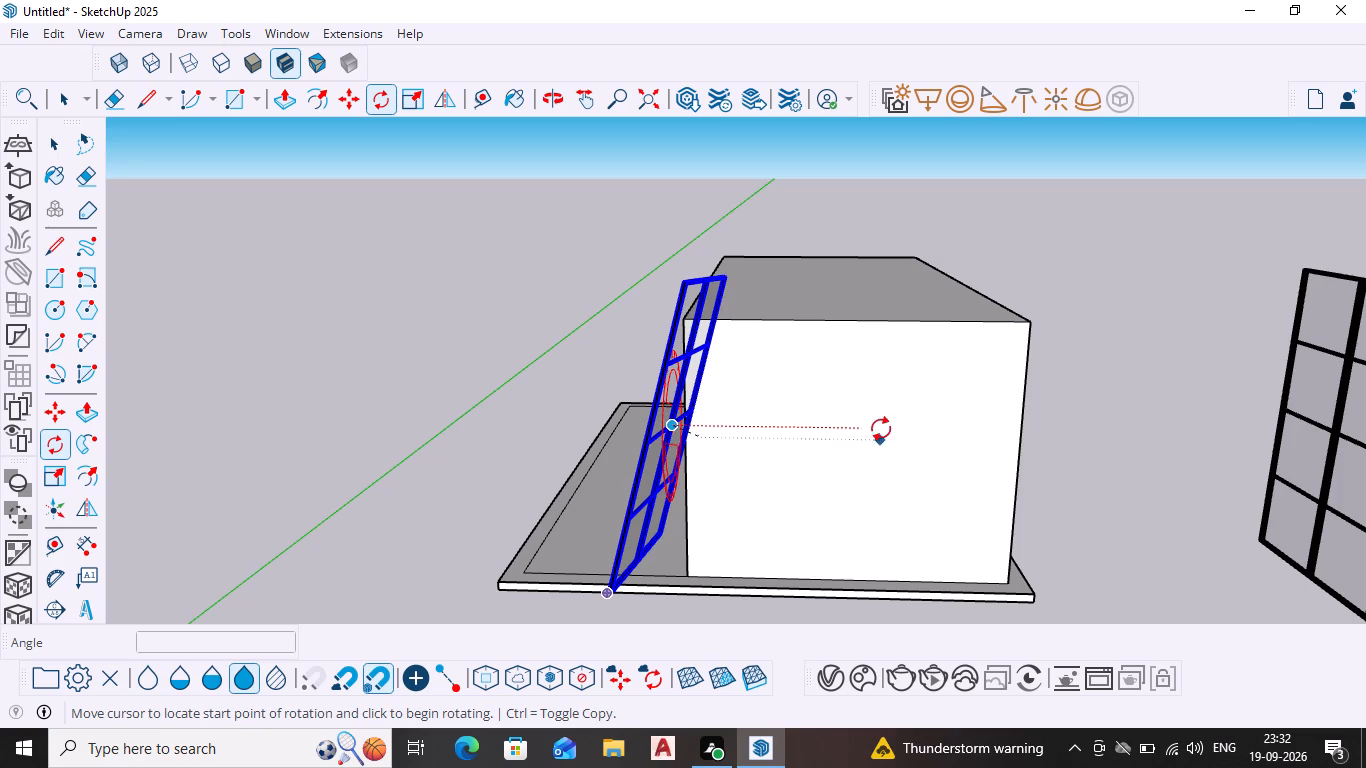
left_click(551, 339)
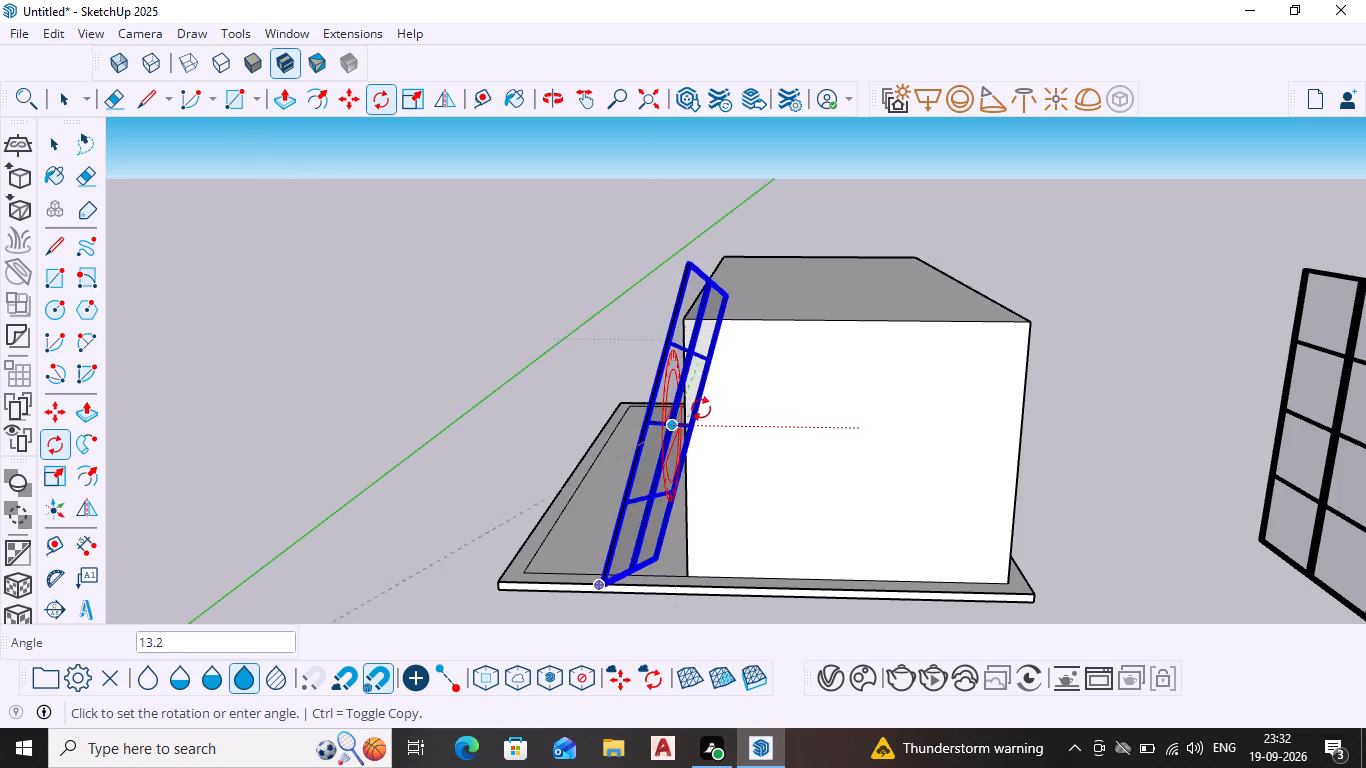
left_click(612, 408)
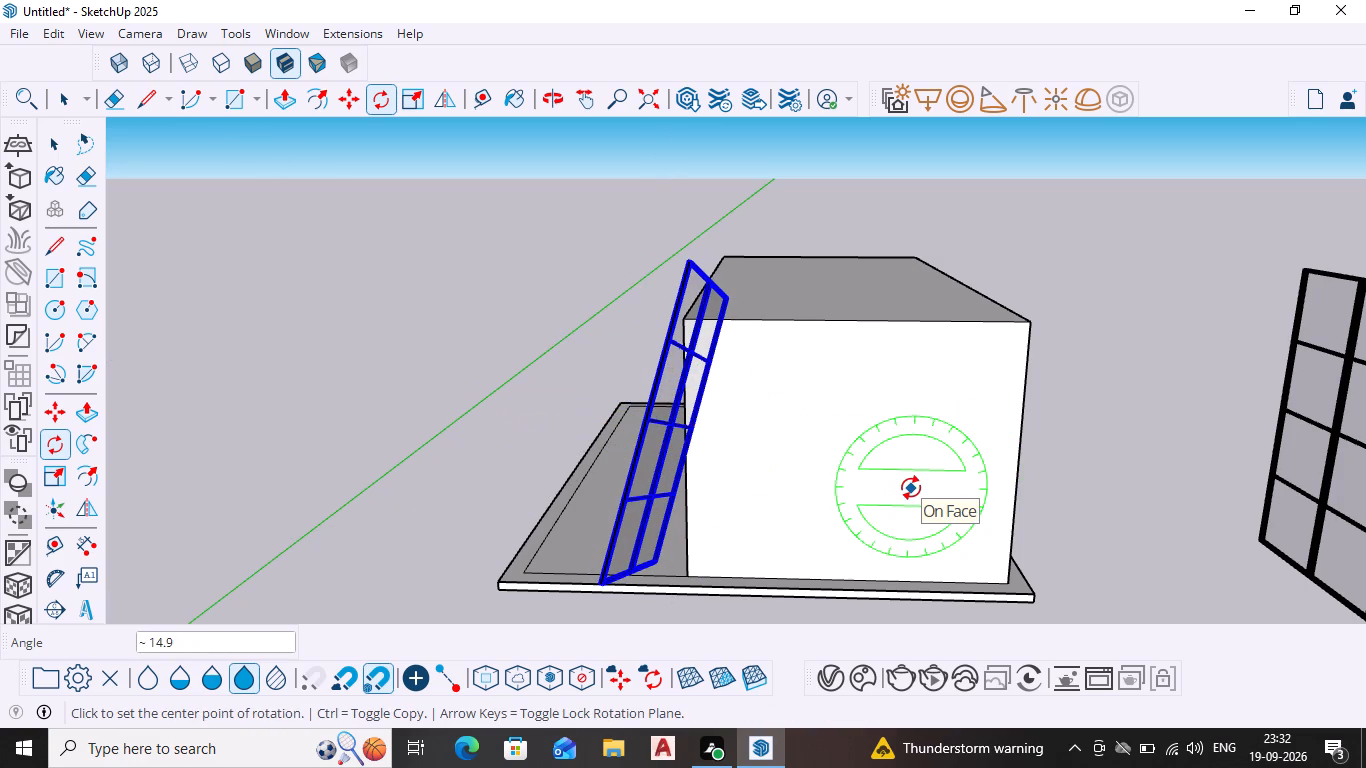
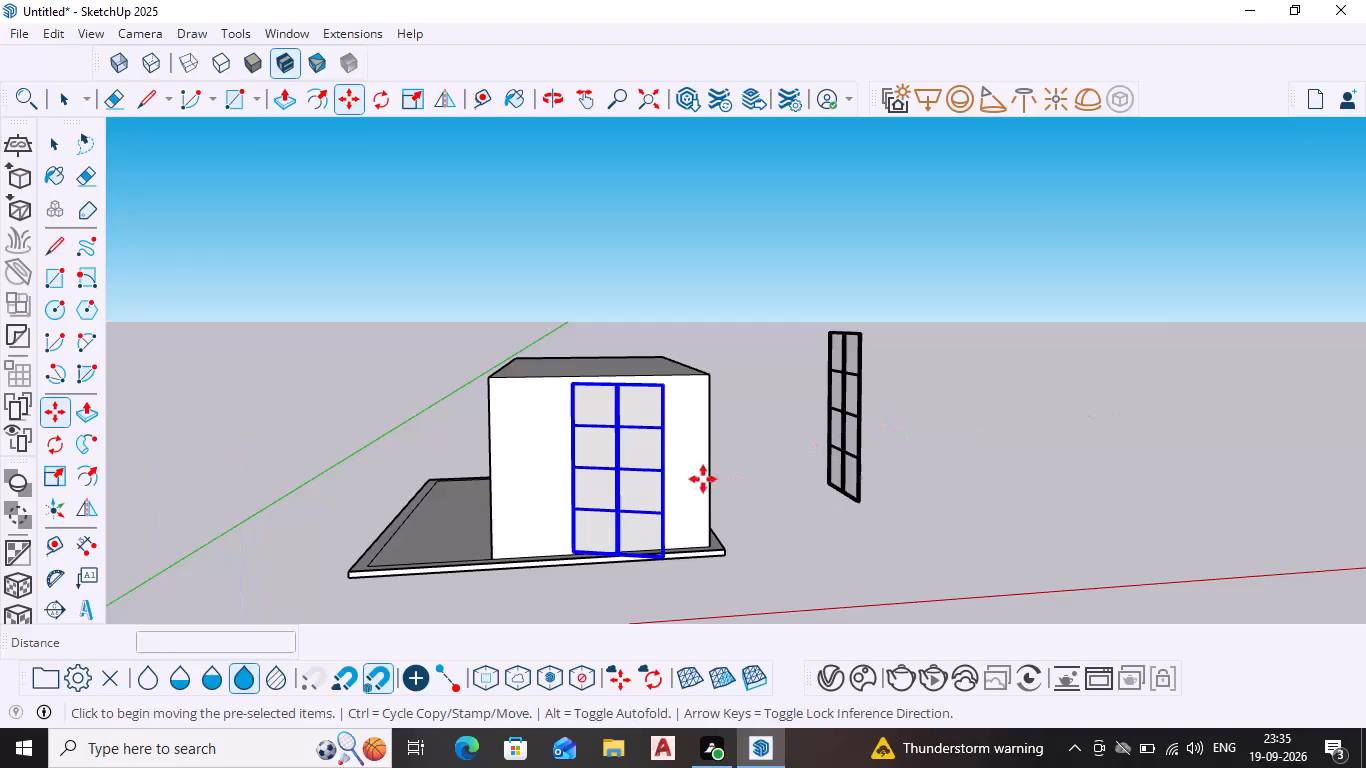
Shift the window copy about 5 inches sideways across the house wall.
left_click(624, 469)
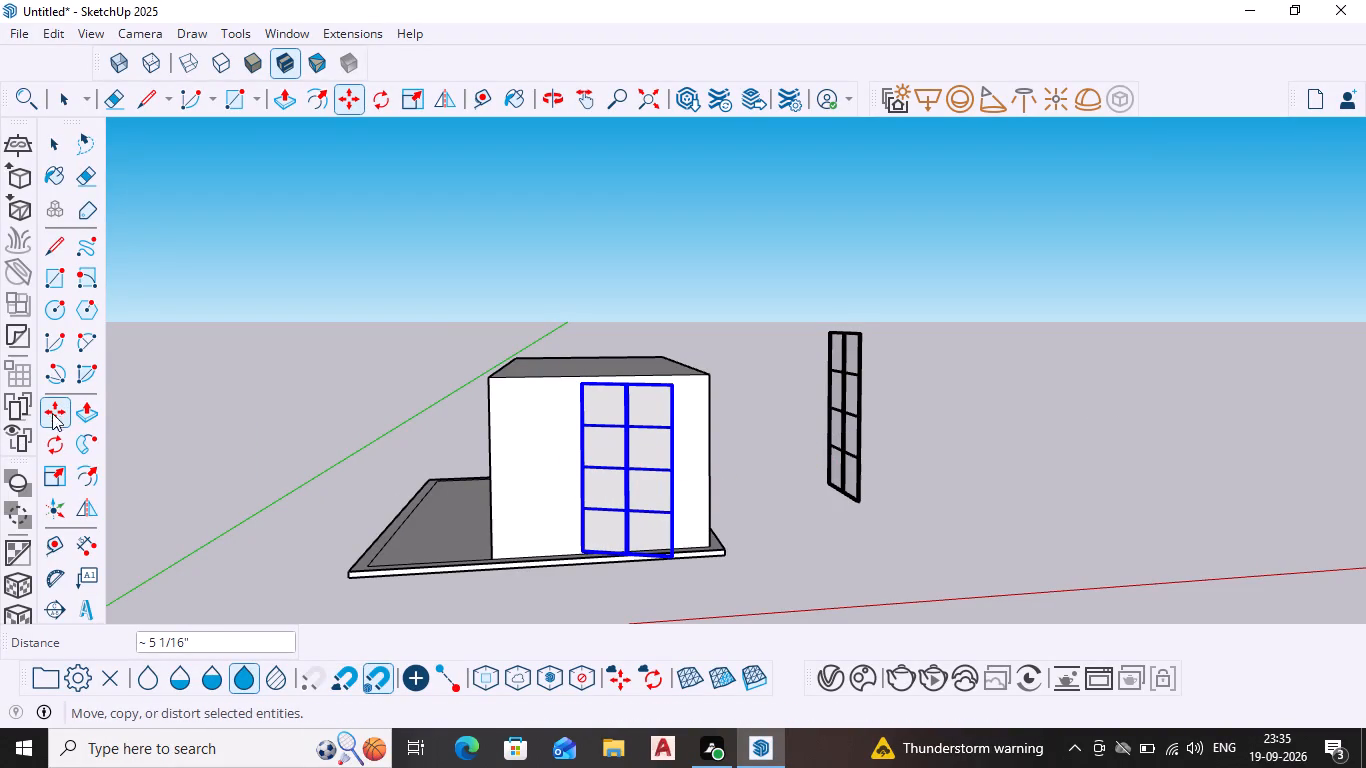
Scale the window copy down uniformly from its top corner to a factor of about 0.65.
left_click(50, 475)
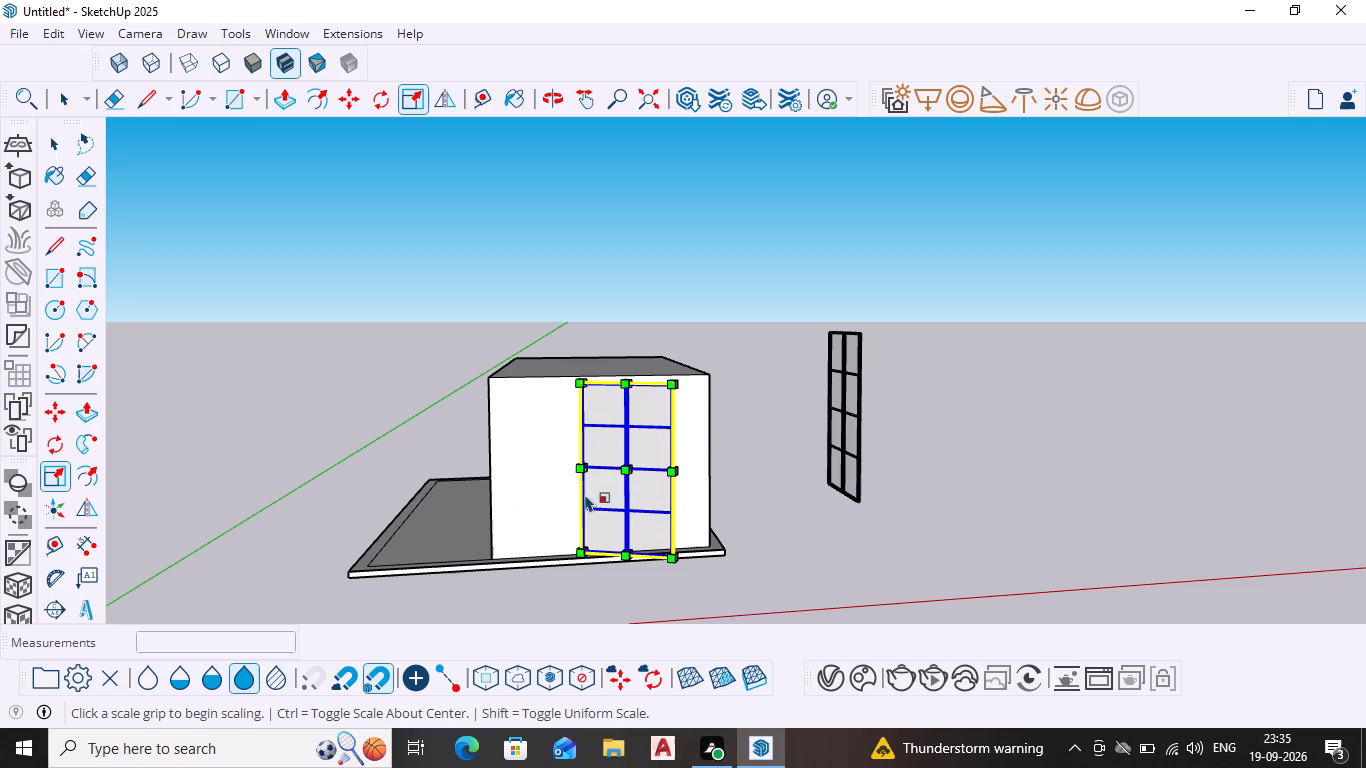
left_click_drag(581, 386, 593, 404)
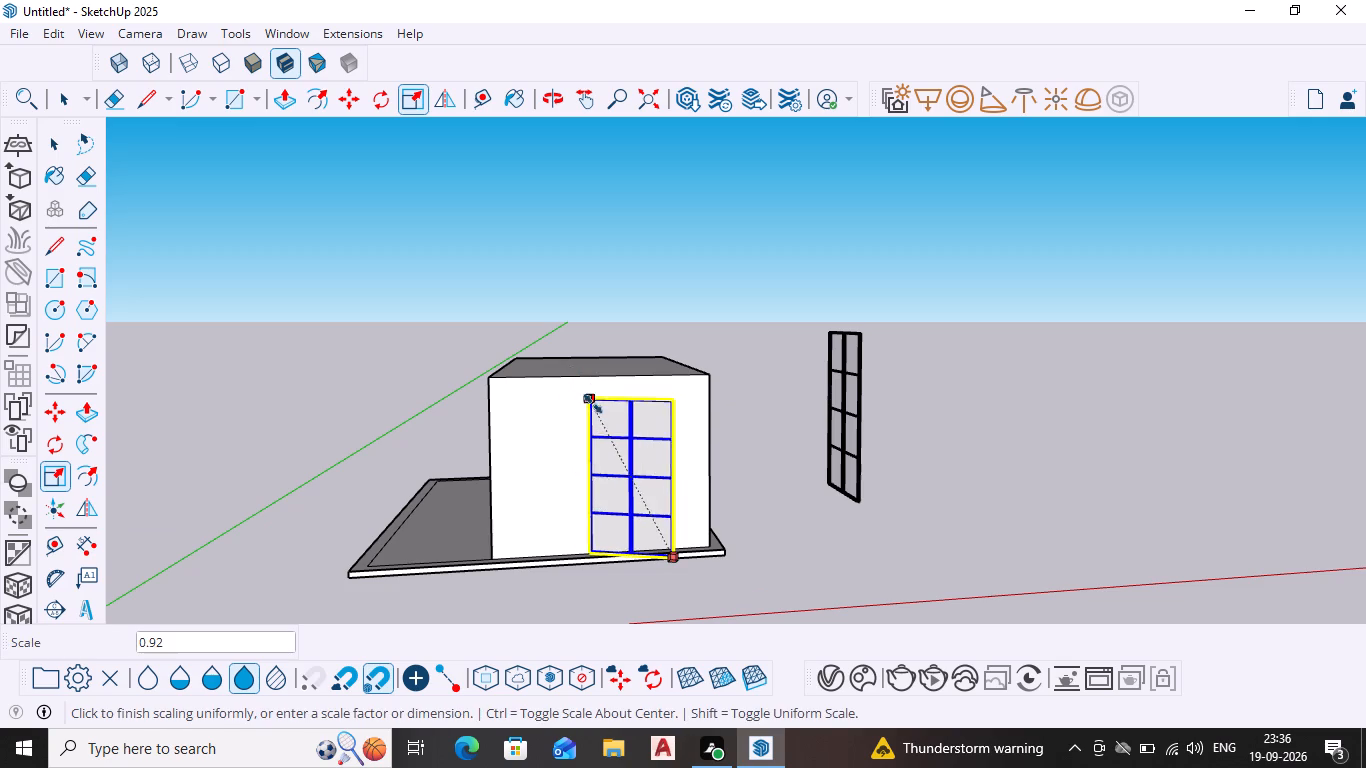
left_click_drag(593, 404, 619, 440)
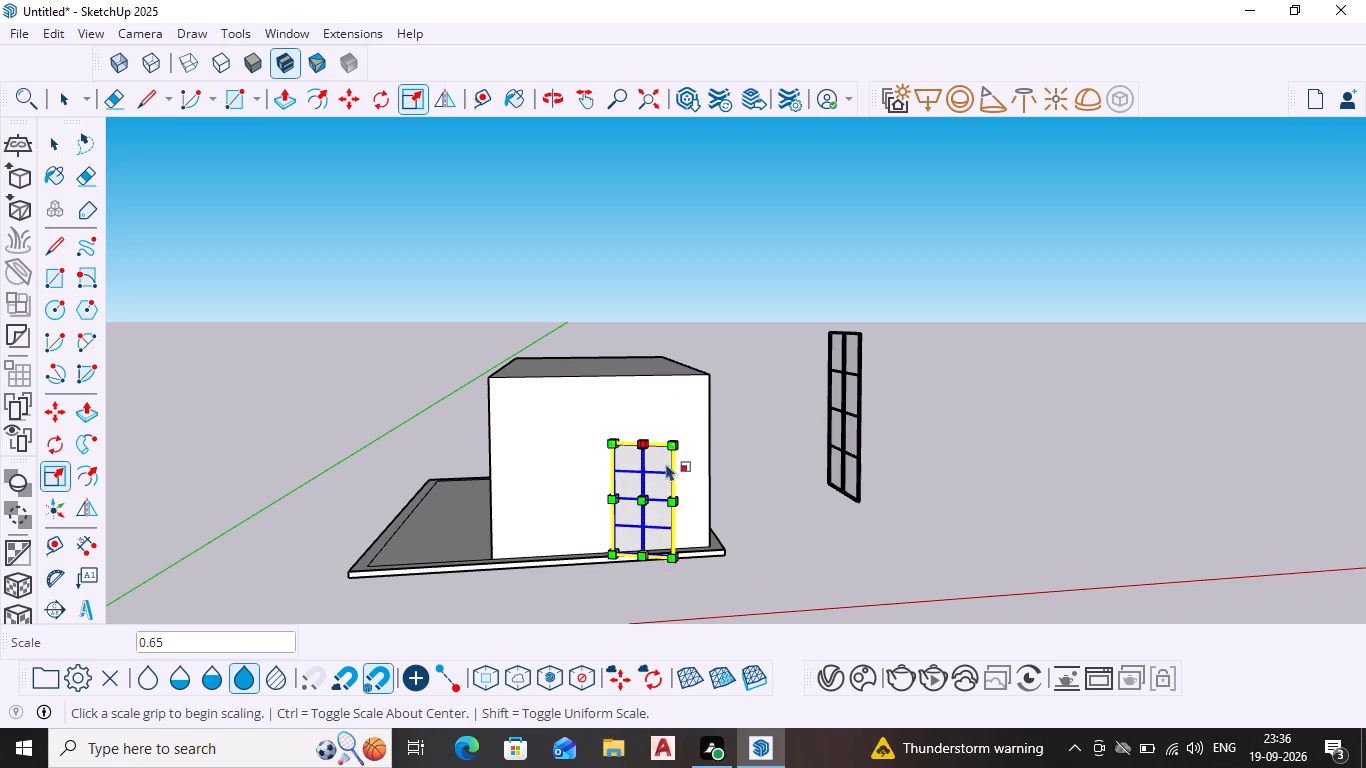
scroll(662, 497, "up", 4)
key("space")
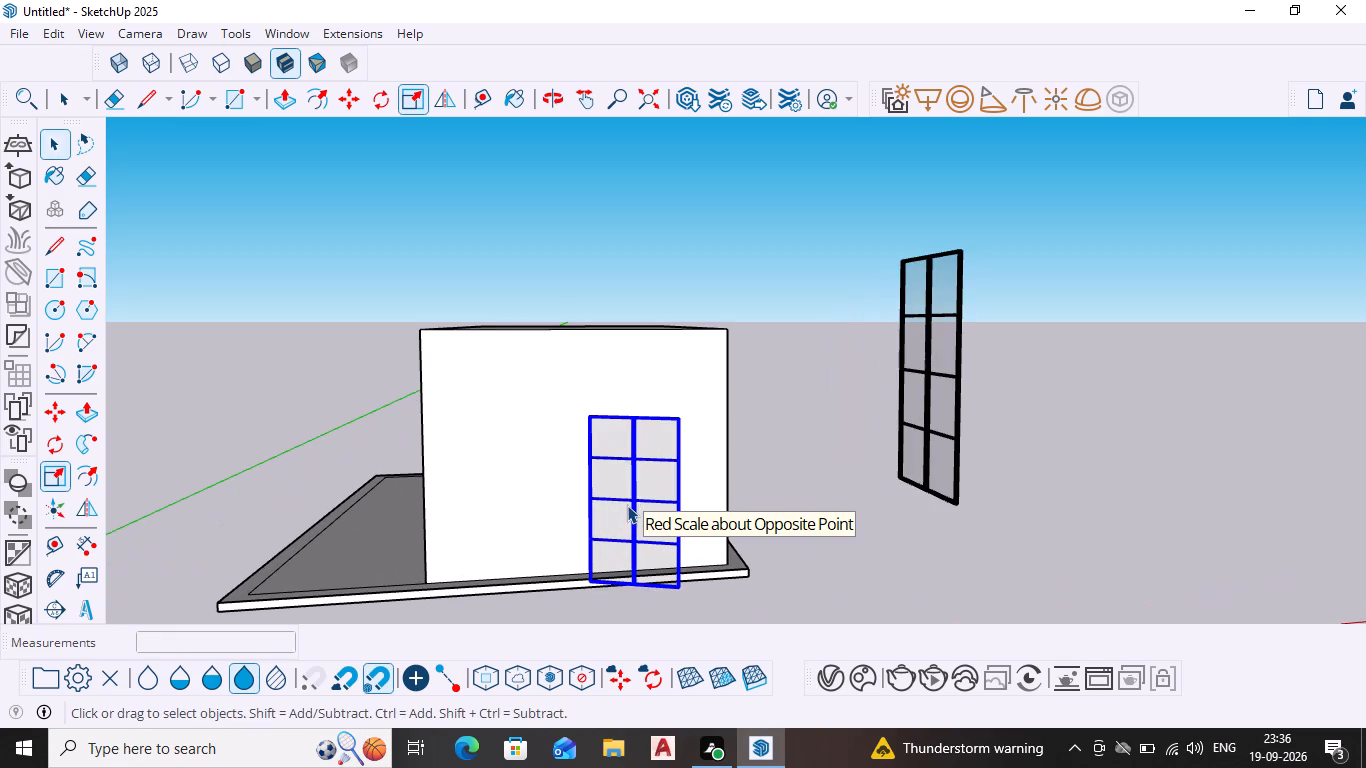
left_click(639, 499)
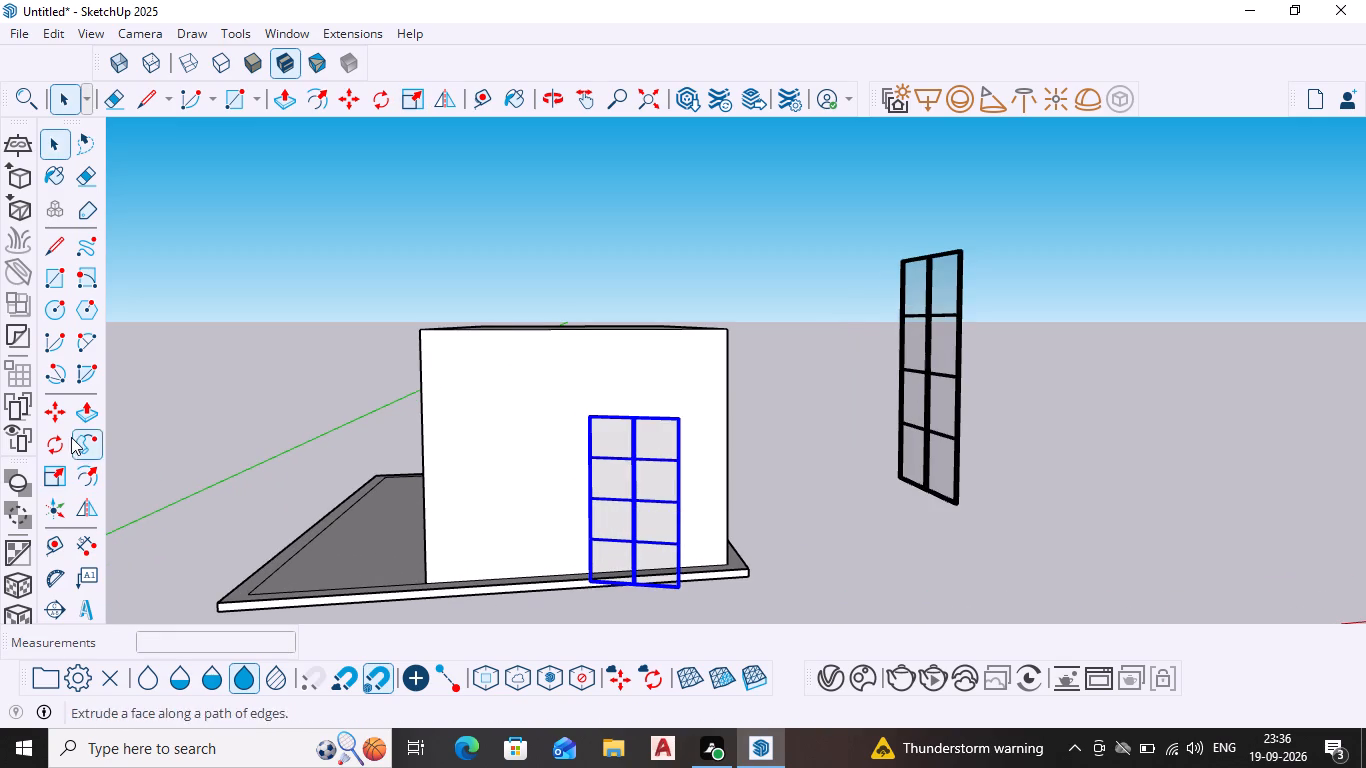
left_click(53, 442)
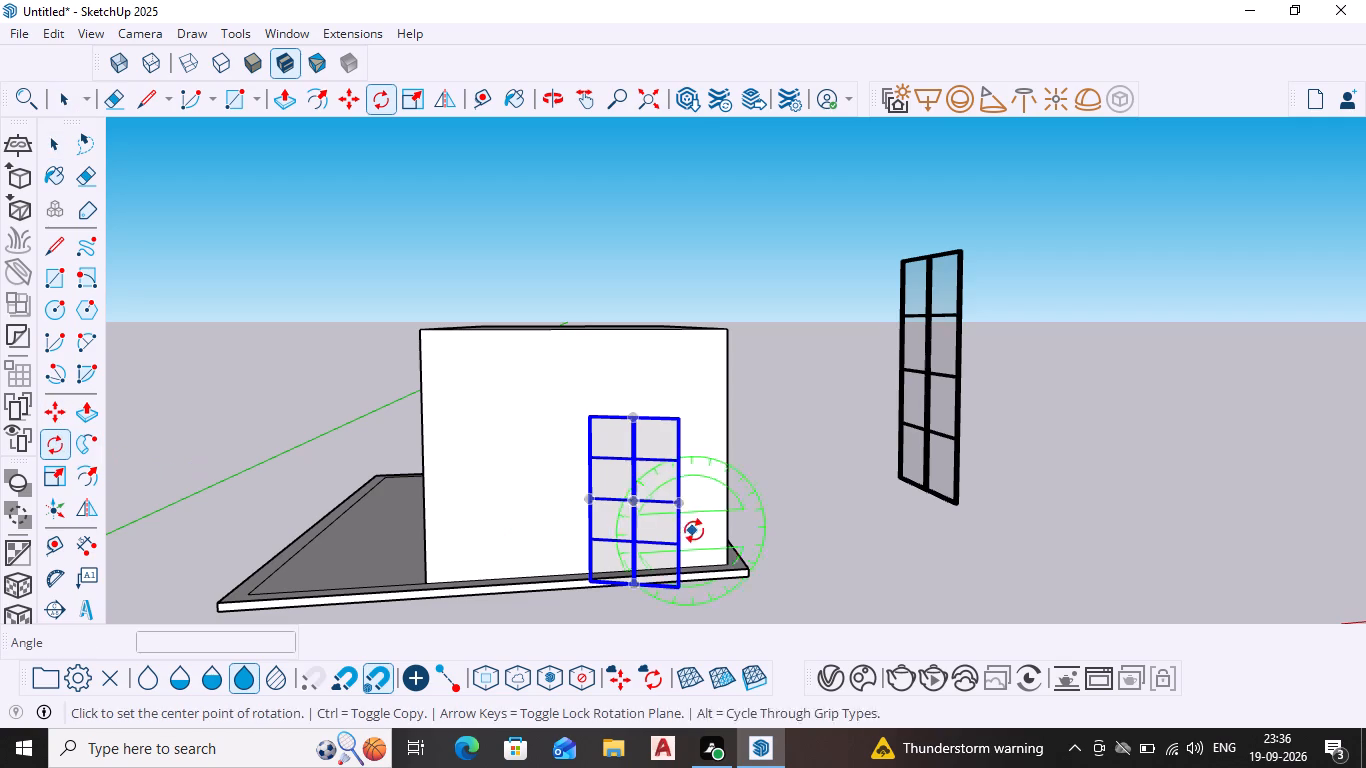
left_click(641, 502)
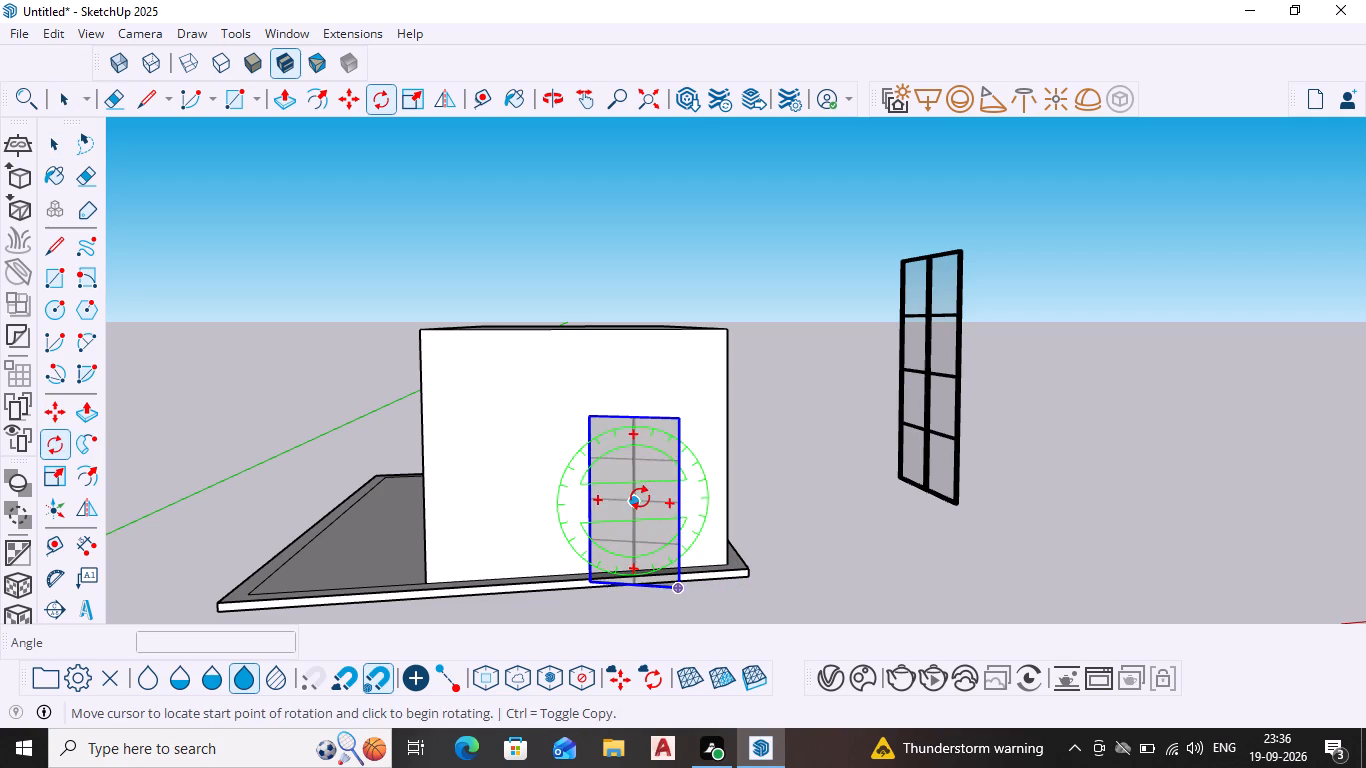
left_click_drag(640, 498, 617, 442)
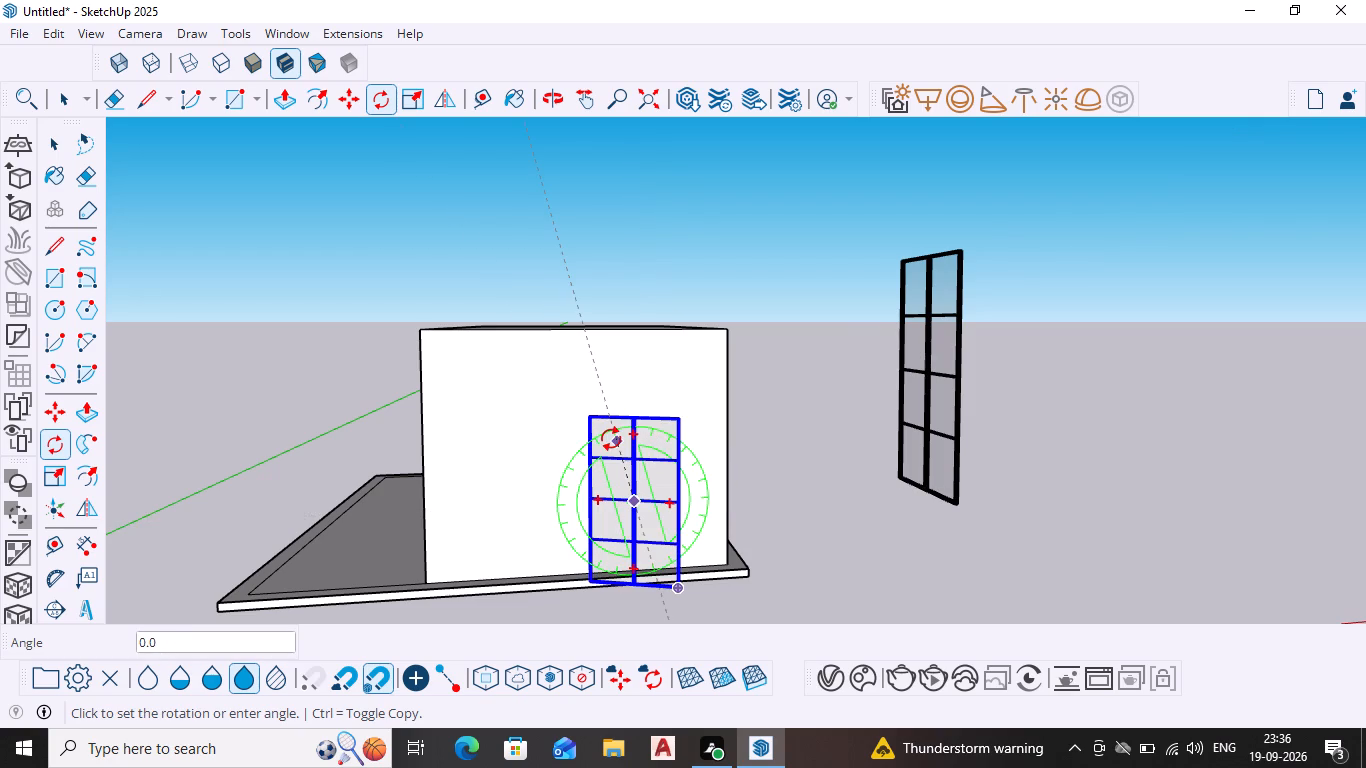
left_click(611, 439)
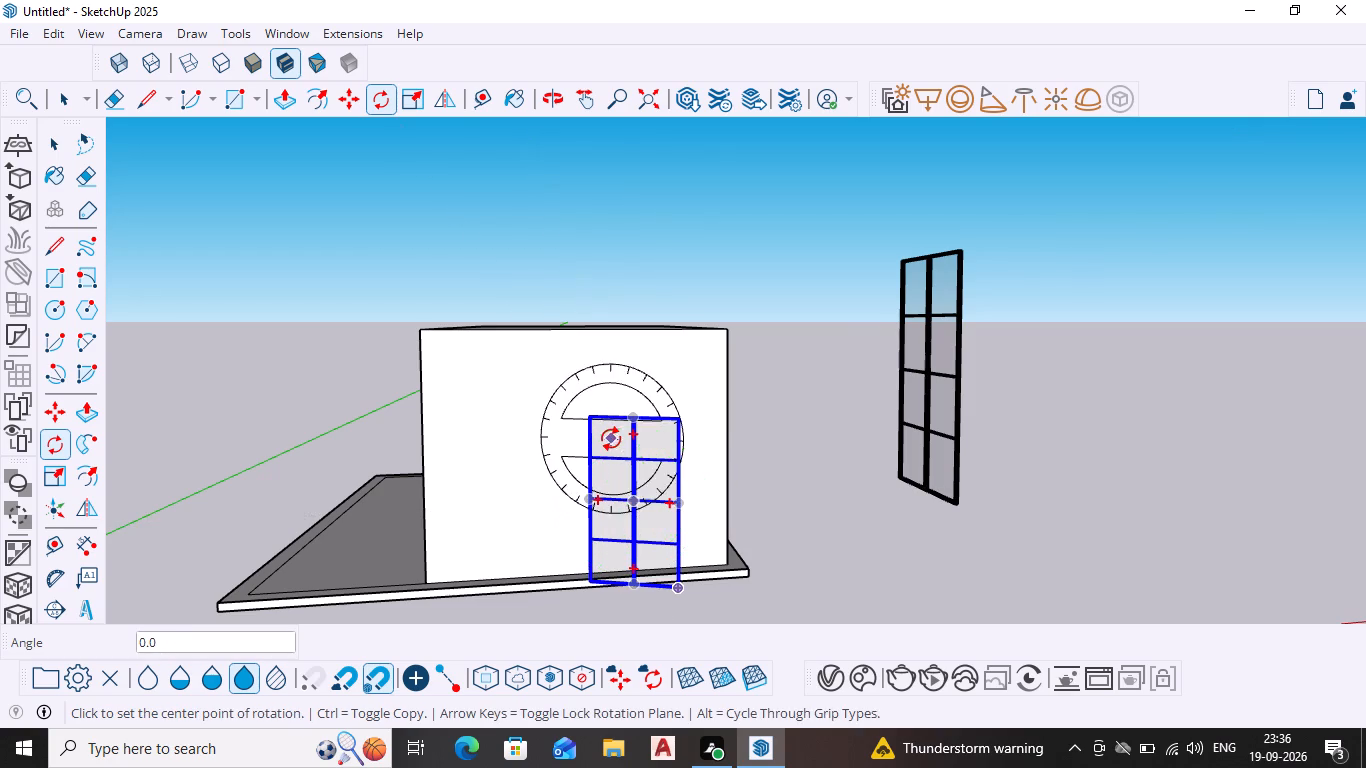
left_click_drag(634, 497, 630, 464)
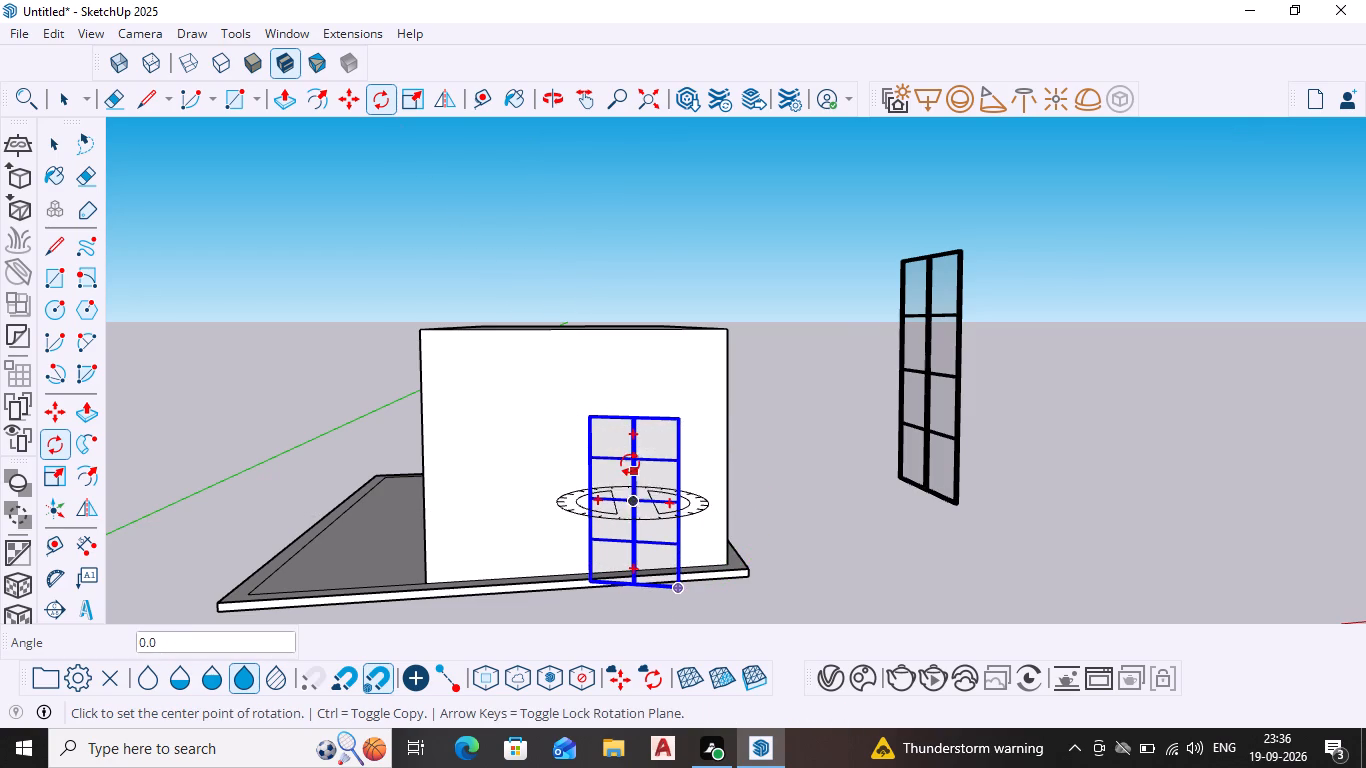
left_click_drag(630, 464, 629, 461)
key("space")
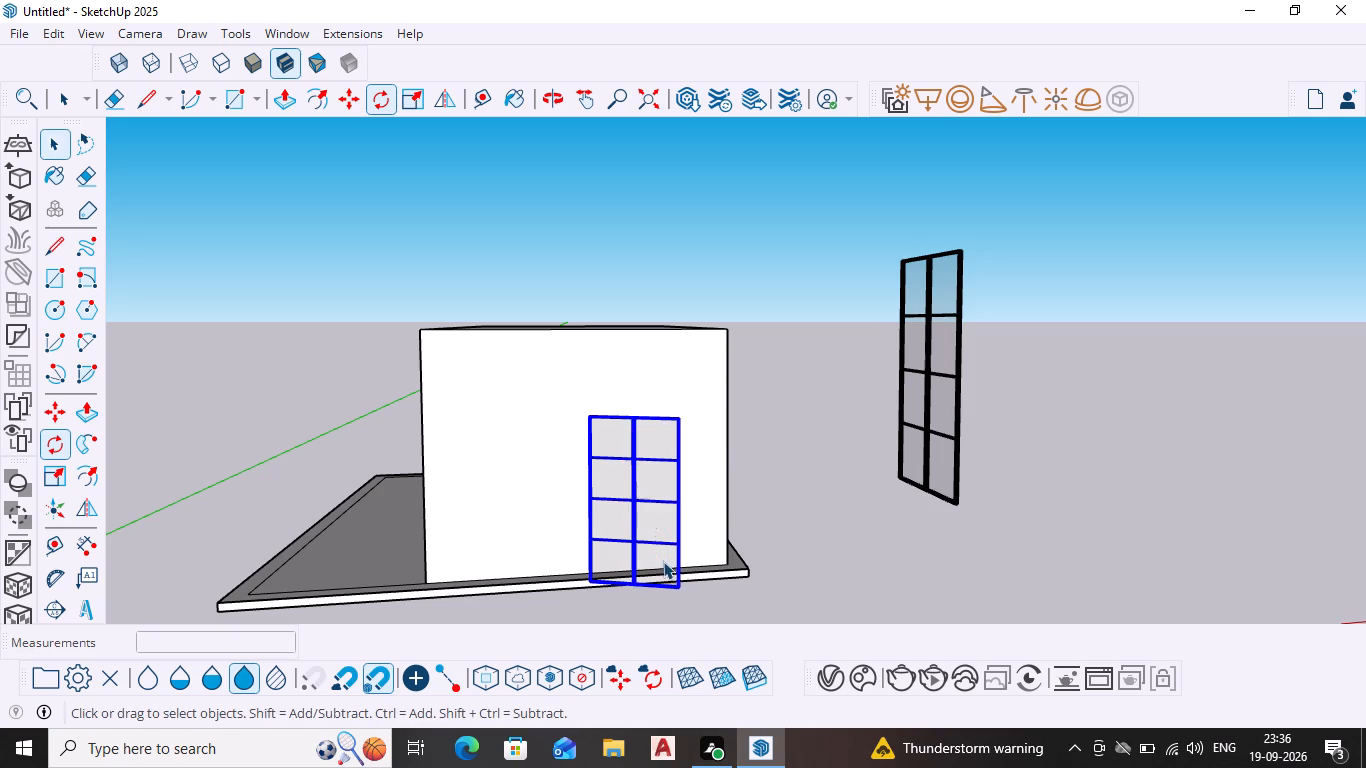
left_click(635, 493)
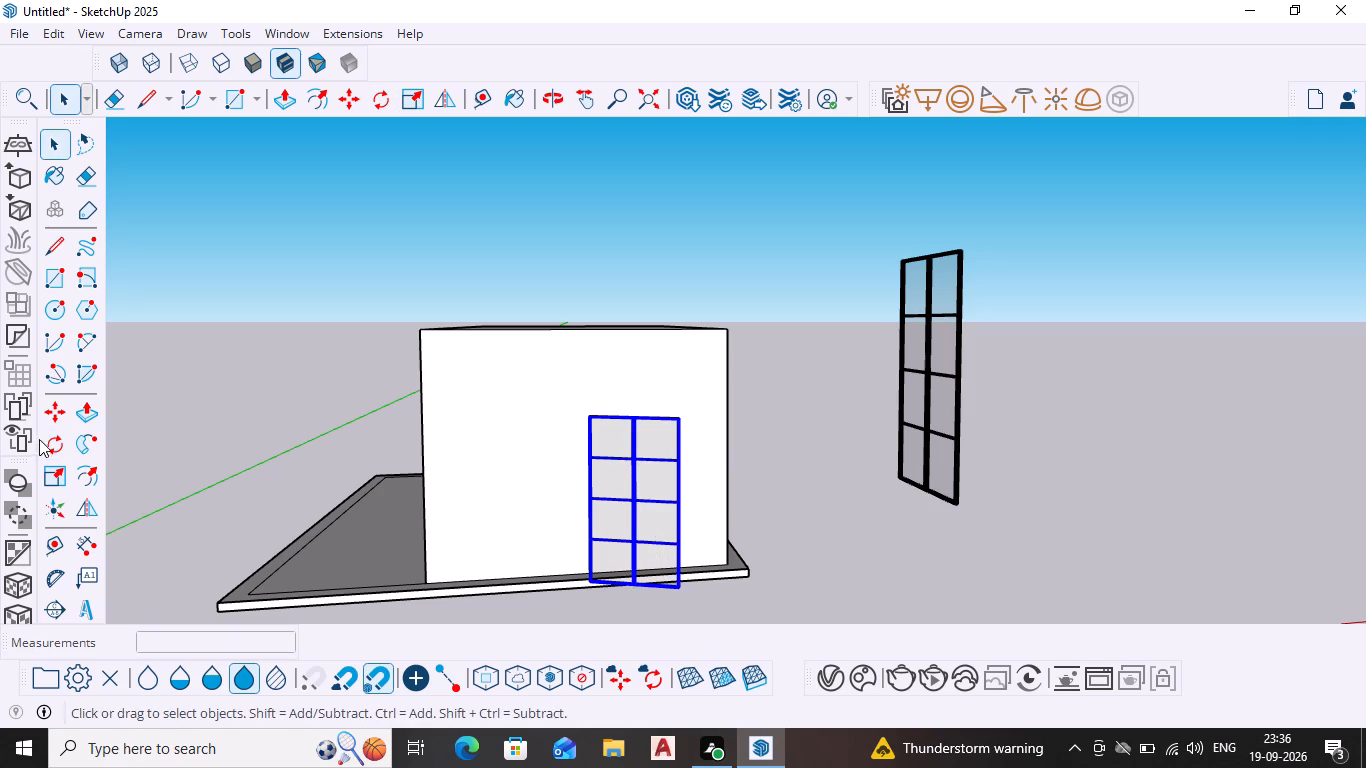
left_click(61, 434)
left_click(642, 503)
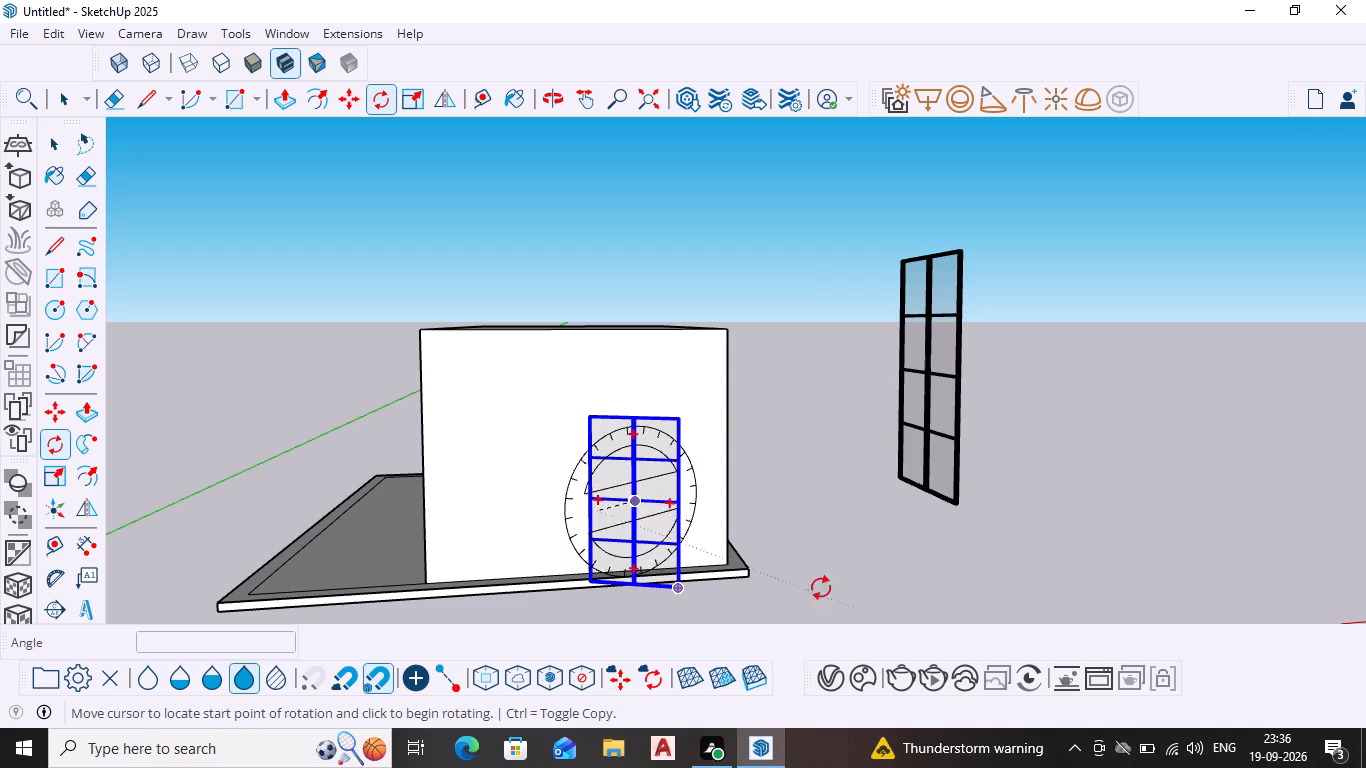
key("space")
Move the window copy about 7' 4" up the house wall, with a further shift of about 1' 2" by its lower corner.
left_click(637, 556)
key("m")
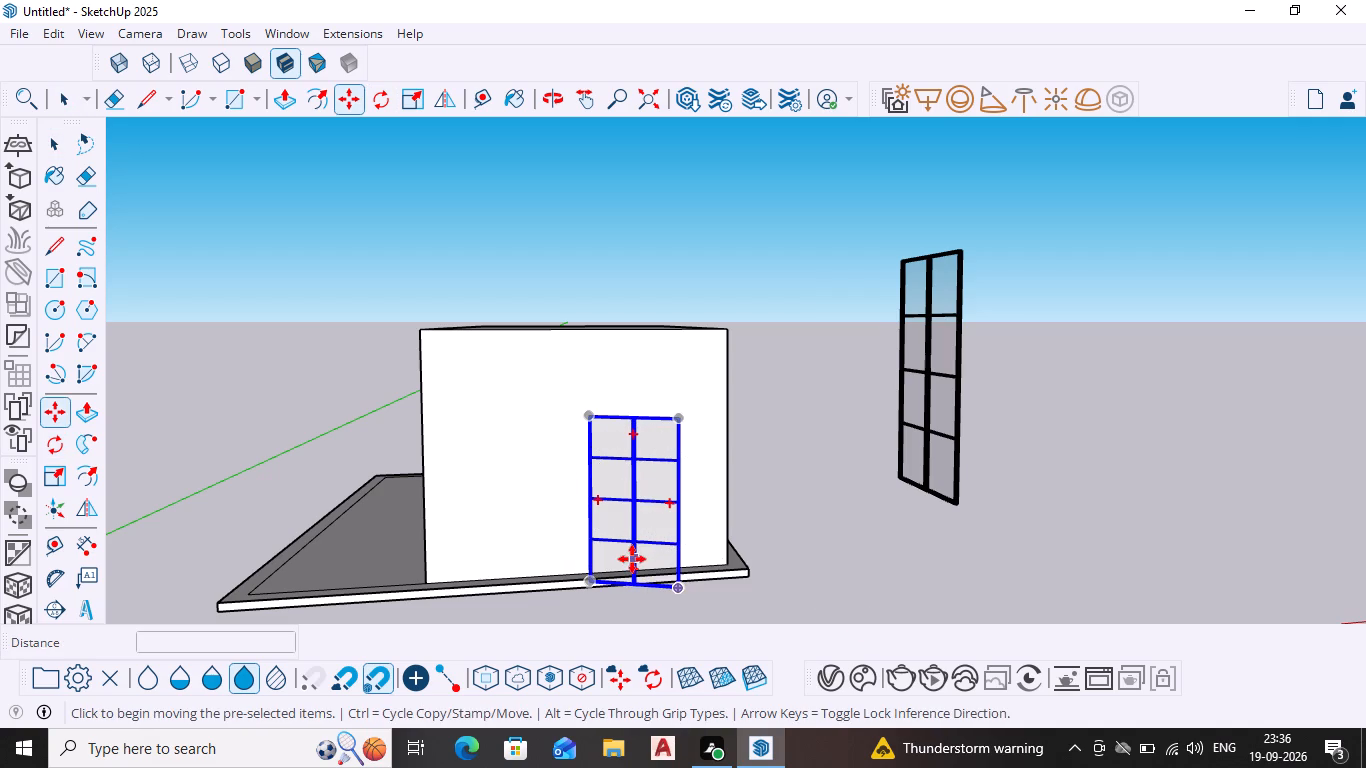
key("Return")
left_click_drag(637, 505, 592, 447)
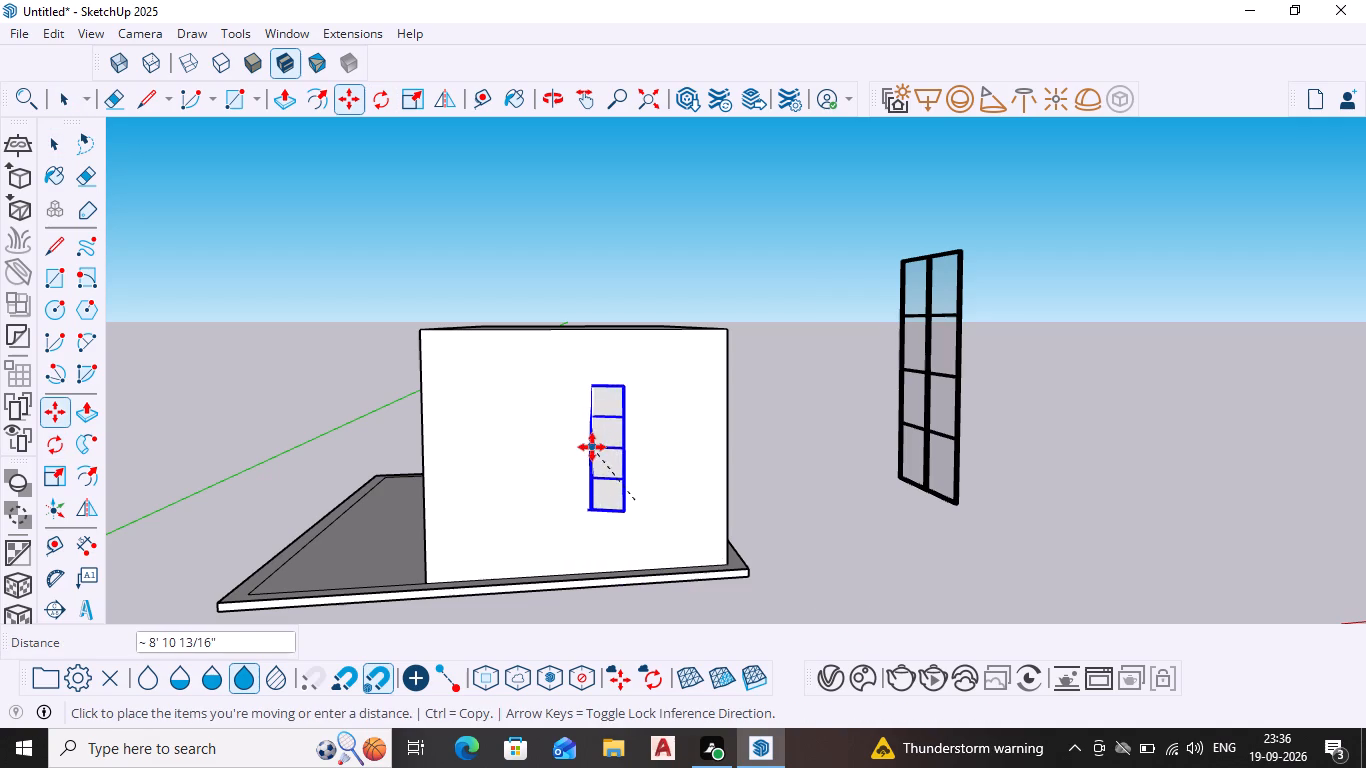
left_click_drag(592, 447, 651, 459)
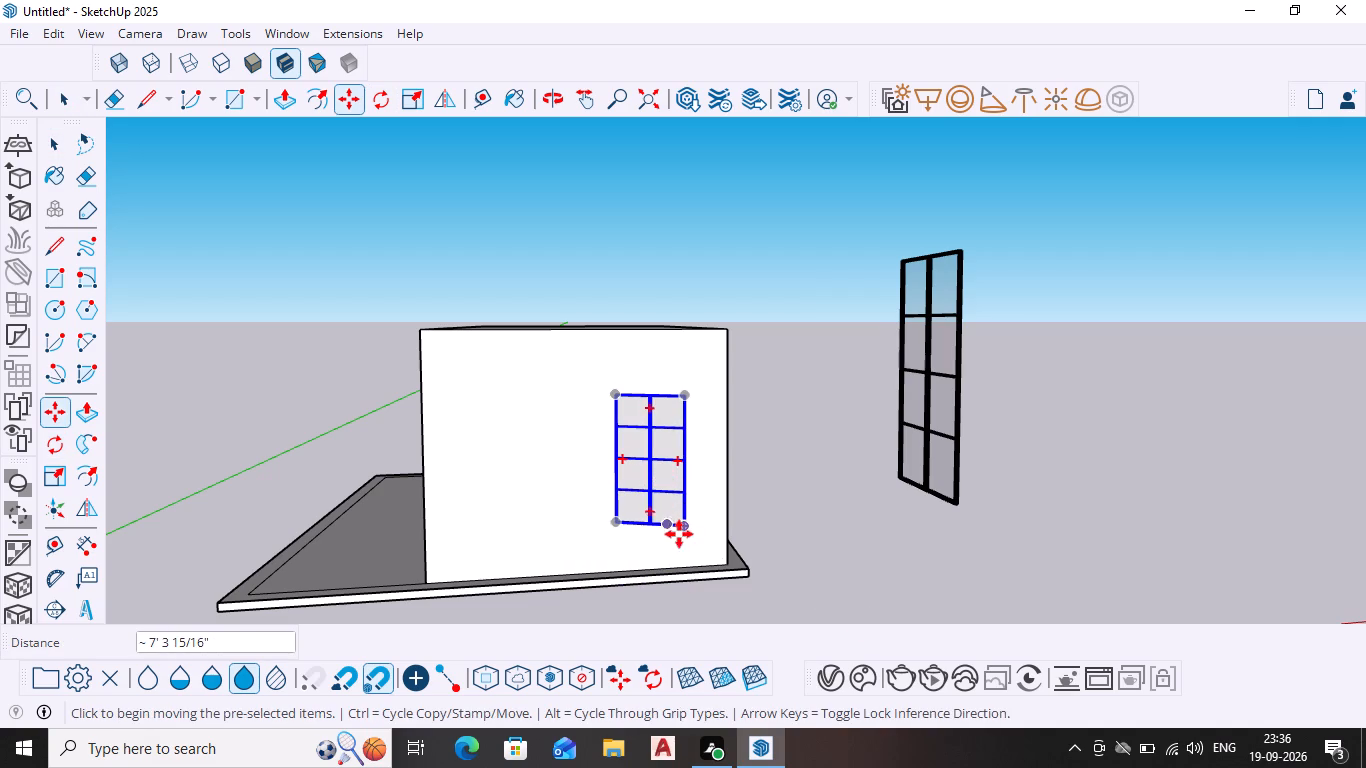
scroll(675, 505, "up", 5)
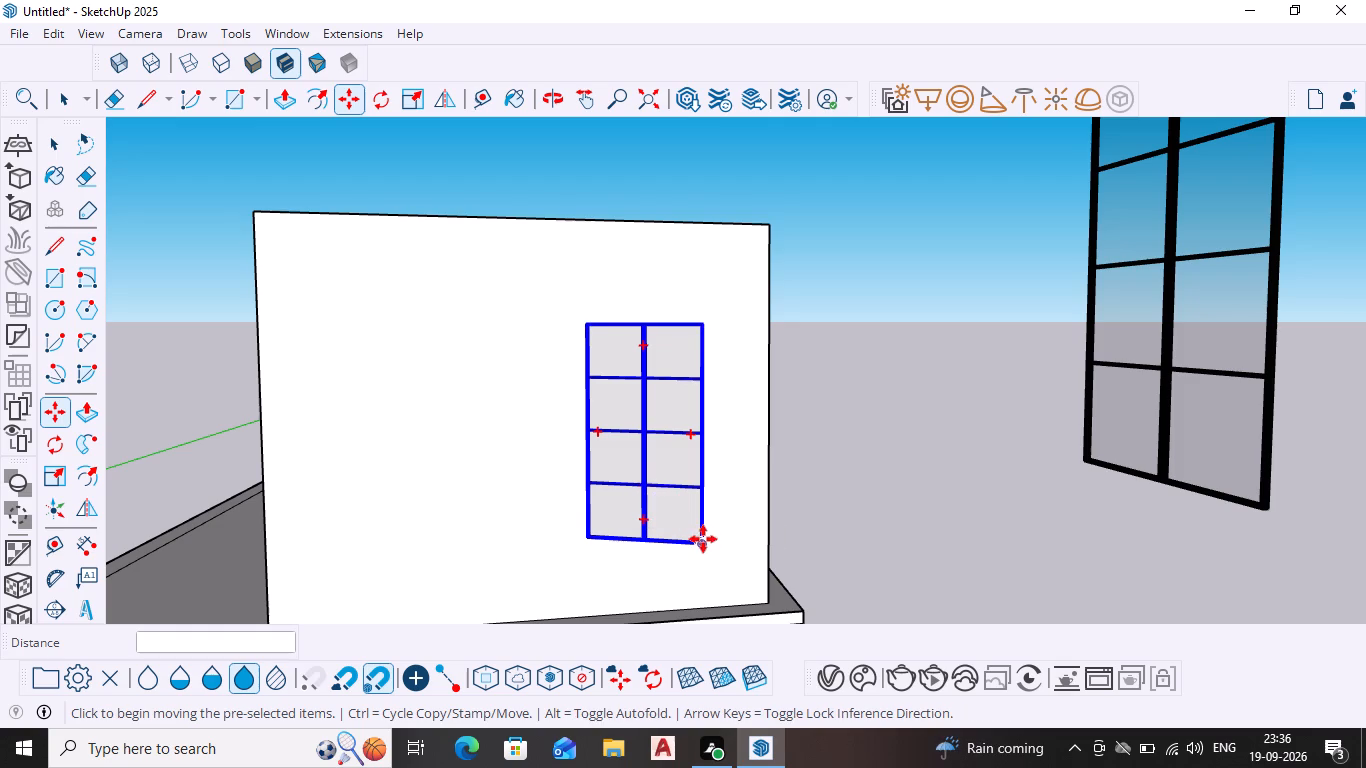
left_click_drag(703, 539, 697, 528)
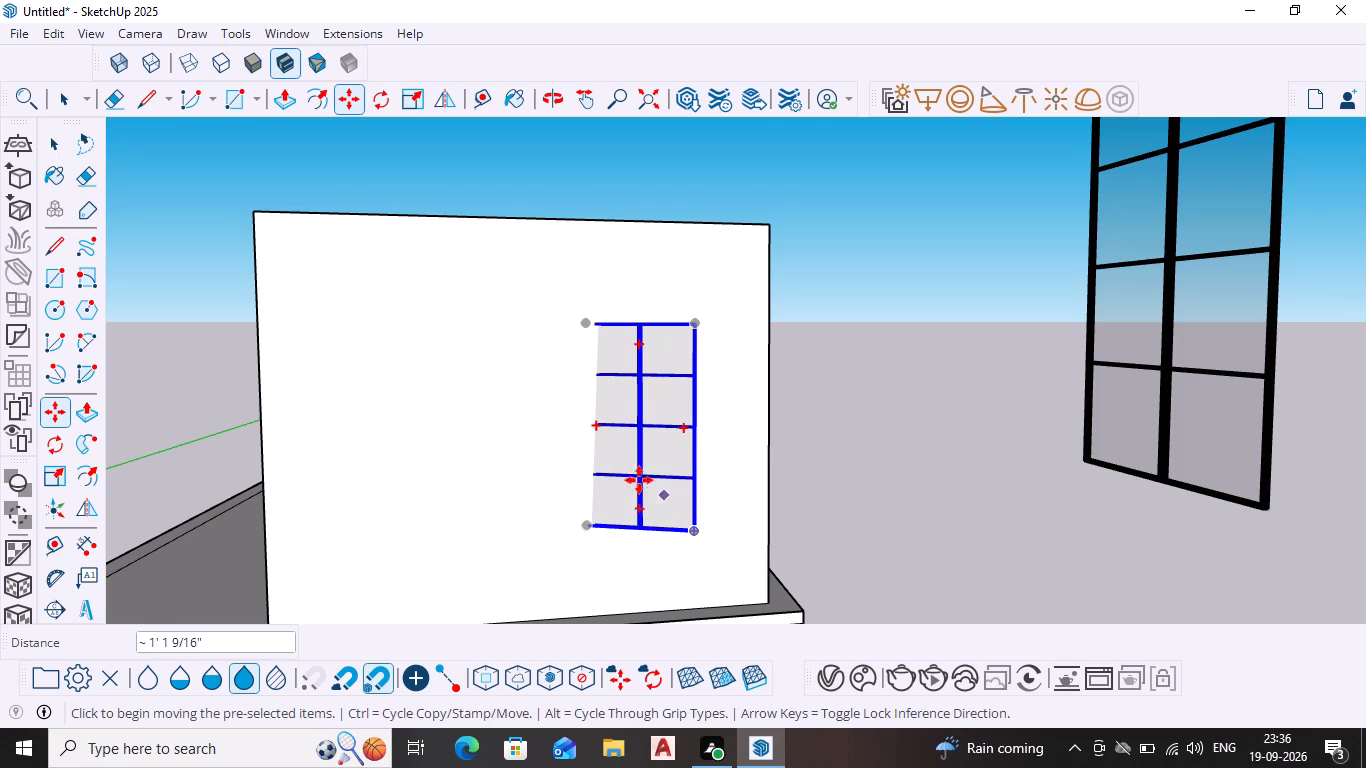
Move the window copy clear of the wall into the open space between the house and the larger window.
left_click_drag(633, 471, 866, 469)
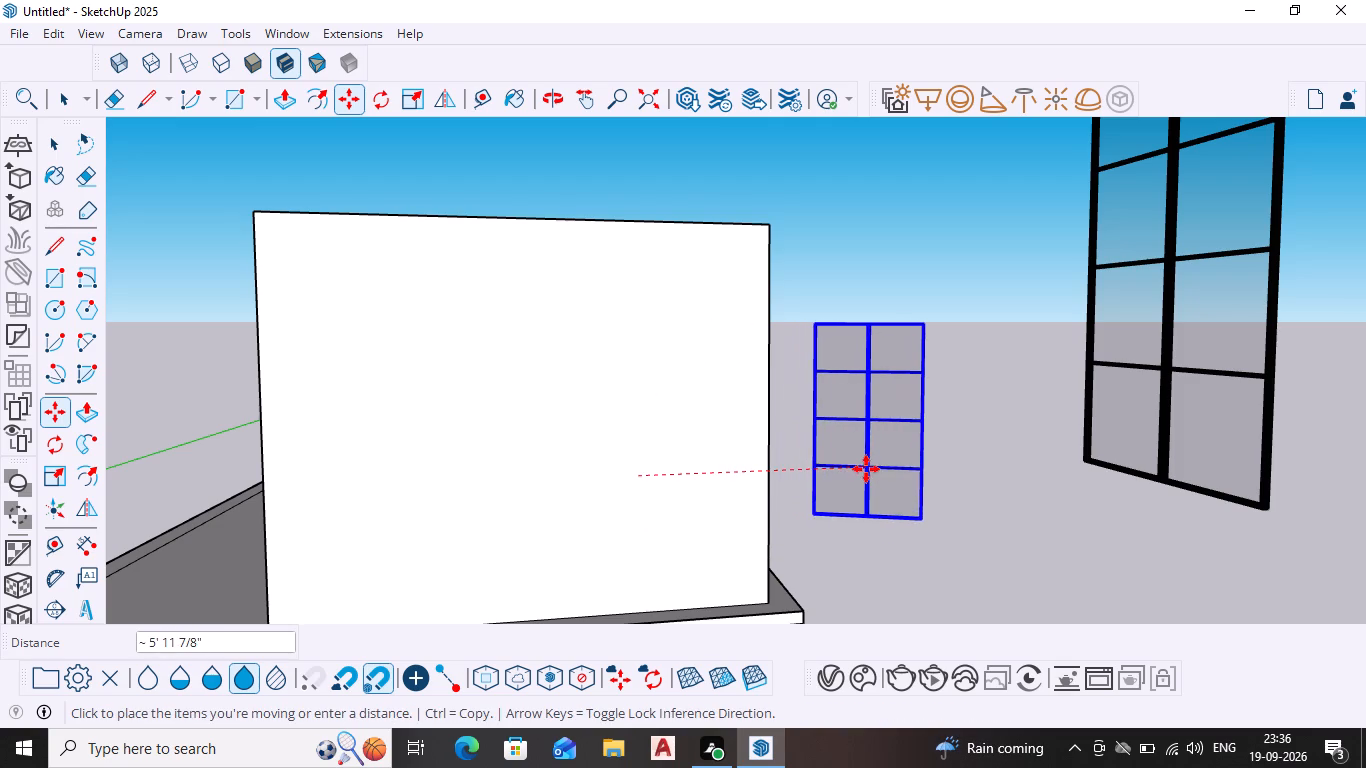
left_click_drag(866, 469, 777, 483)
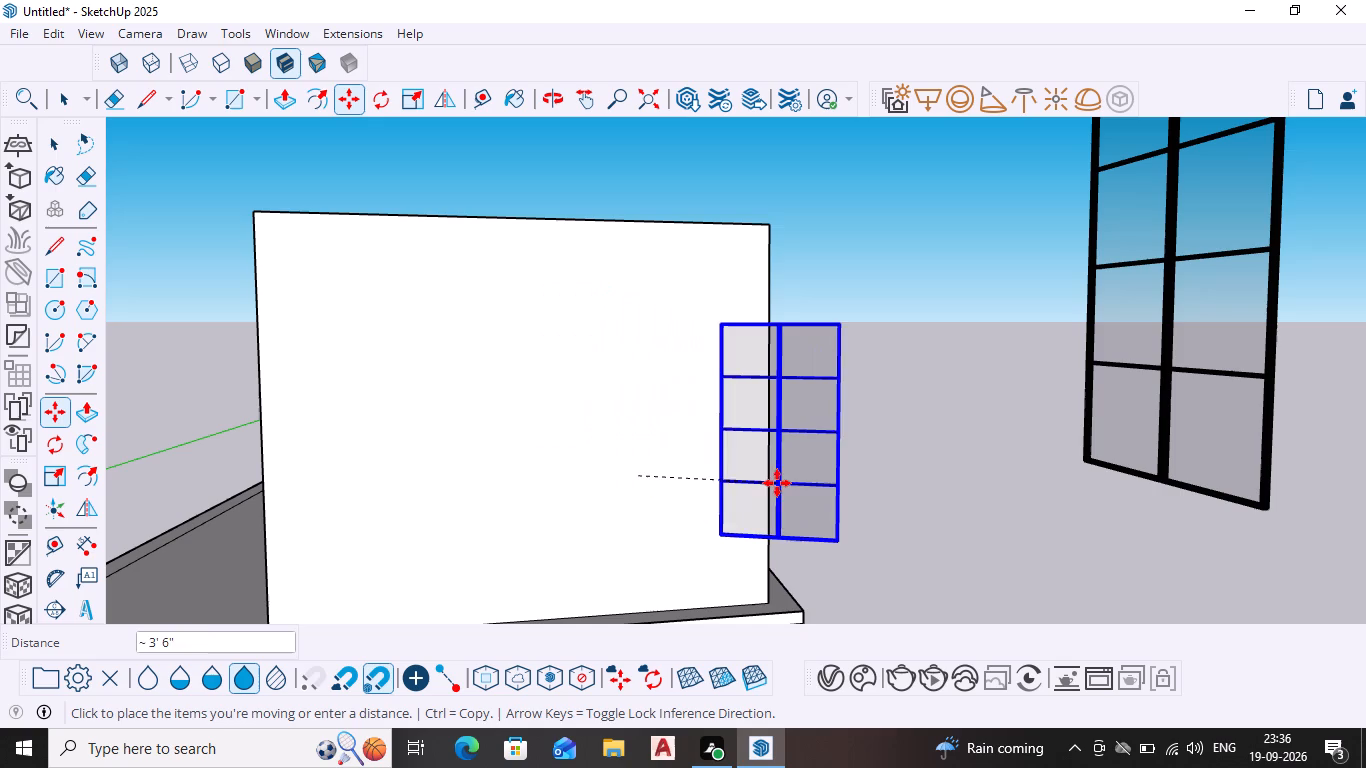
left_click_drag(777, 483, 809, 483)
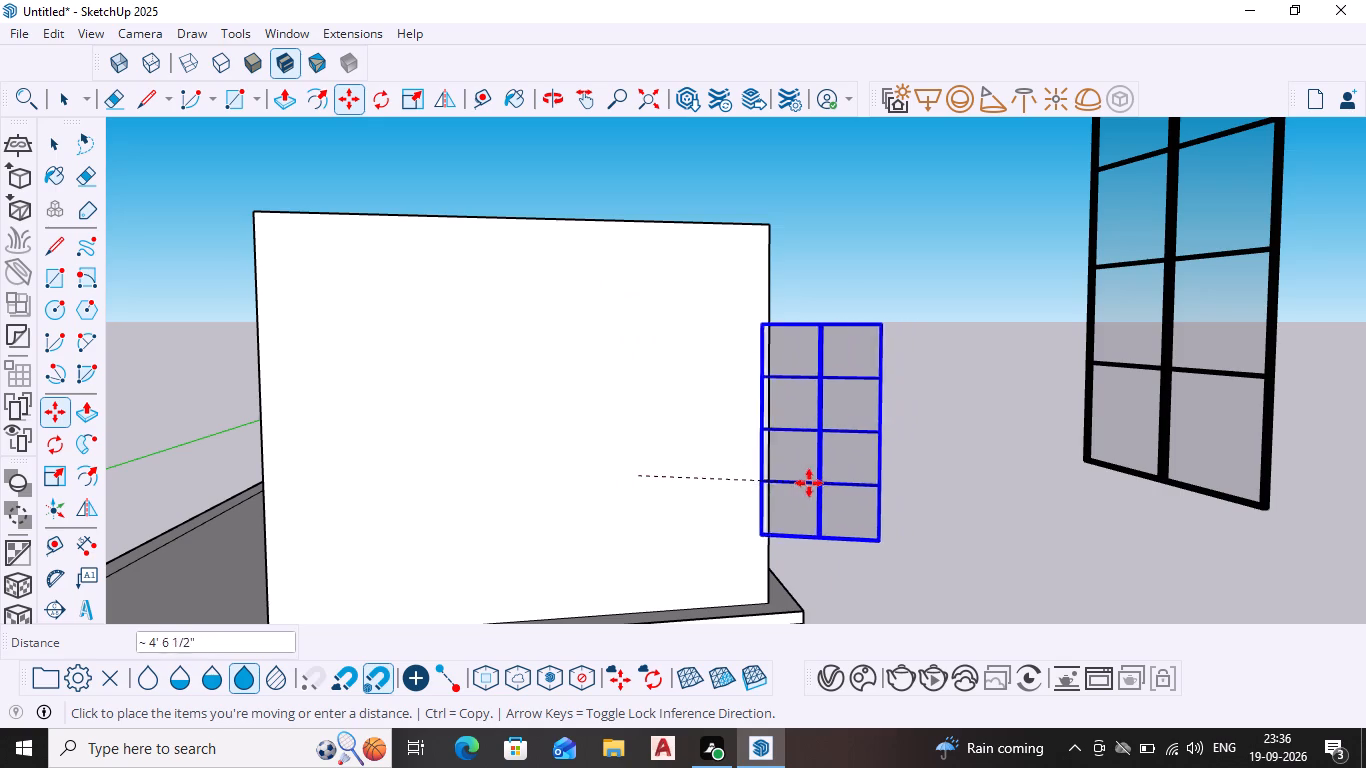
left_click_drag(809, 483, 750, 463)
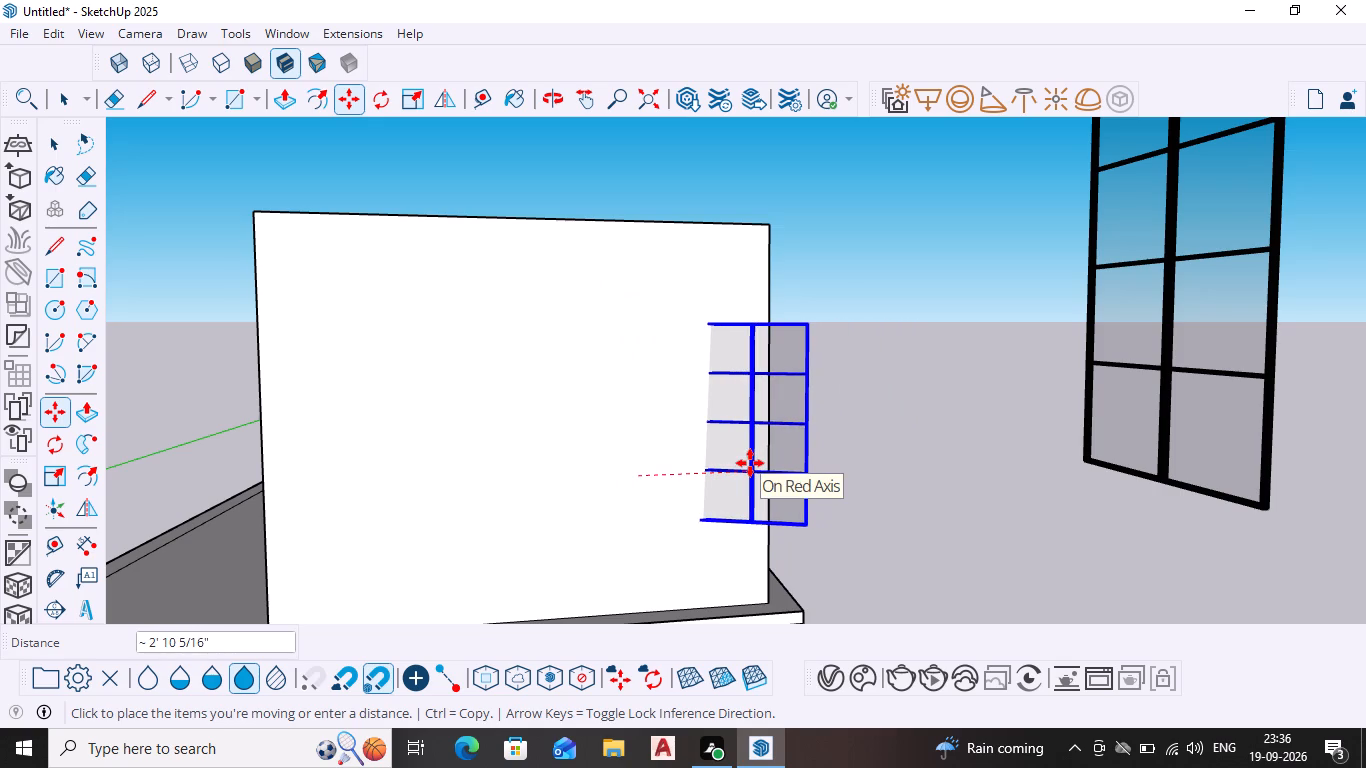
left_click_drag(750, 463, 891, 475)
key("grave")
Place horizontal guides on the wall about 1' 11 3/4" above its bottom edge and about 1' 6 1/4" below its top edge.
scroll(603, 453, "down", 3)
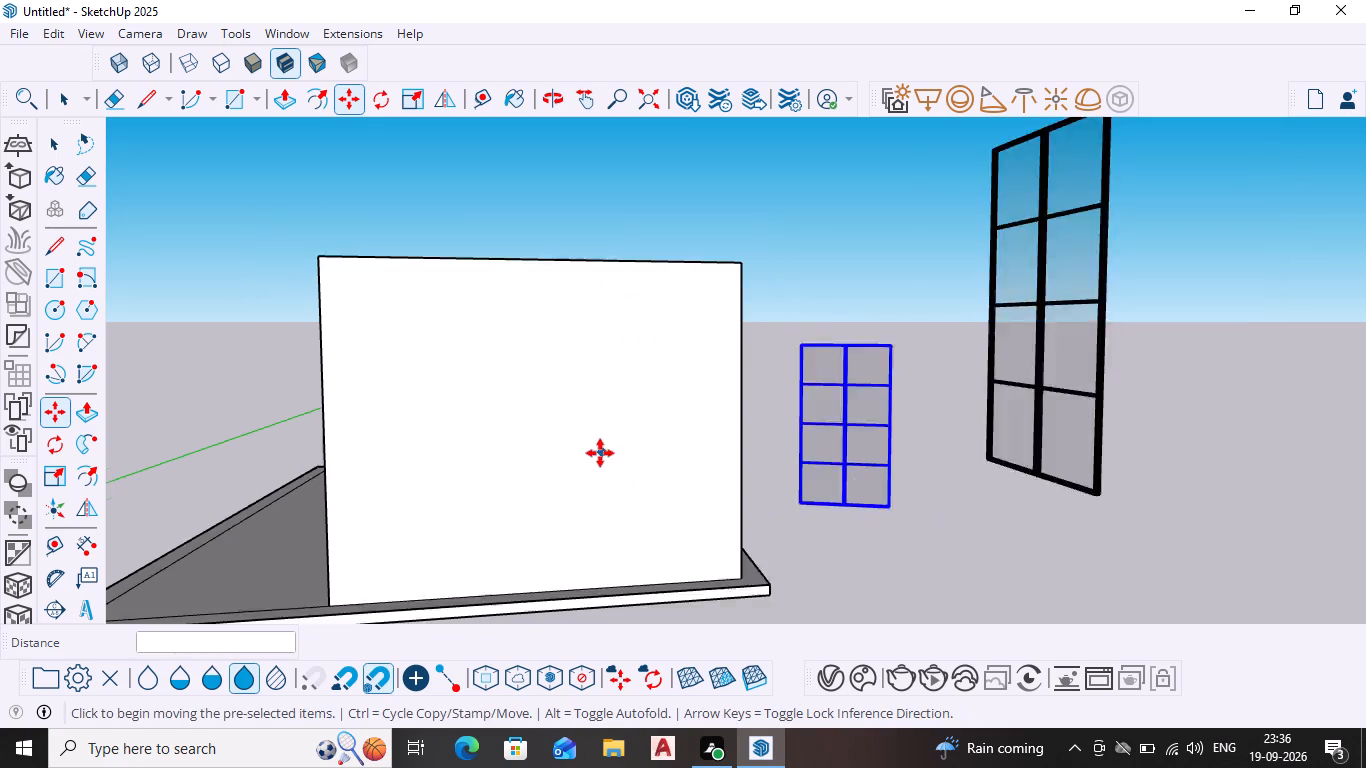
scroll(600, 453, "down", 3)
middle_click_drag(650, 514, 347, 489)
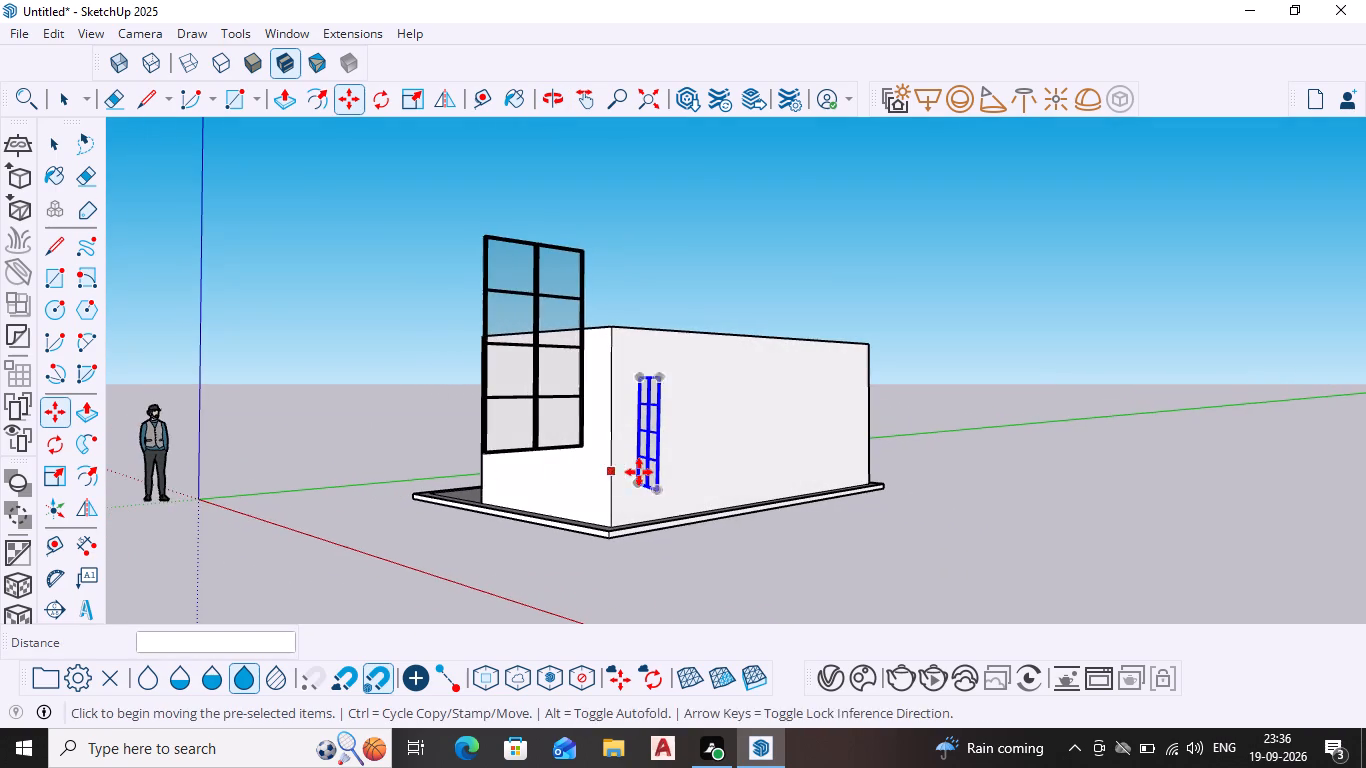
scroll(639, 472, "down", 1)
middle_click_drag(578, 486, 870, 537)
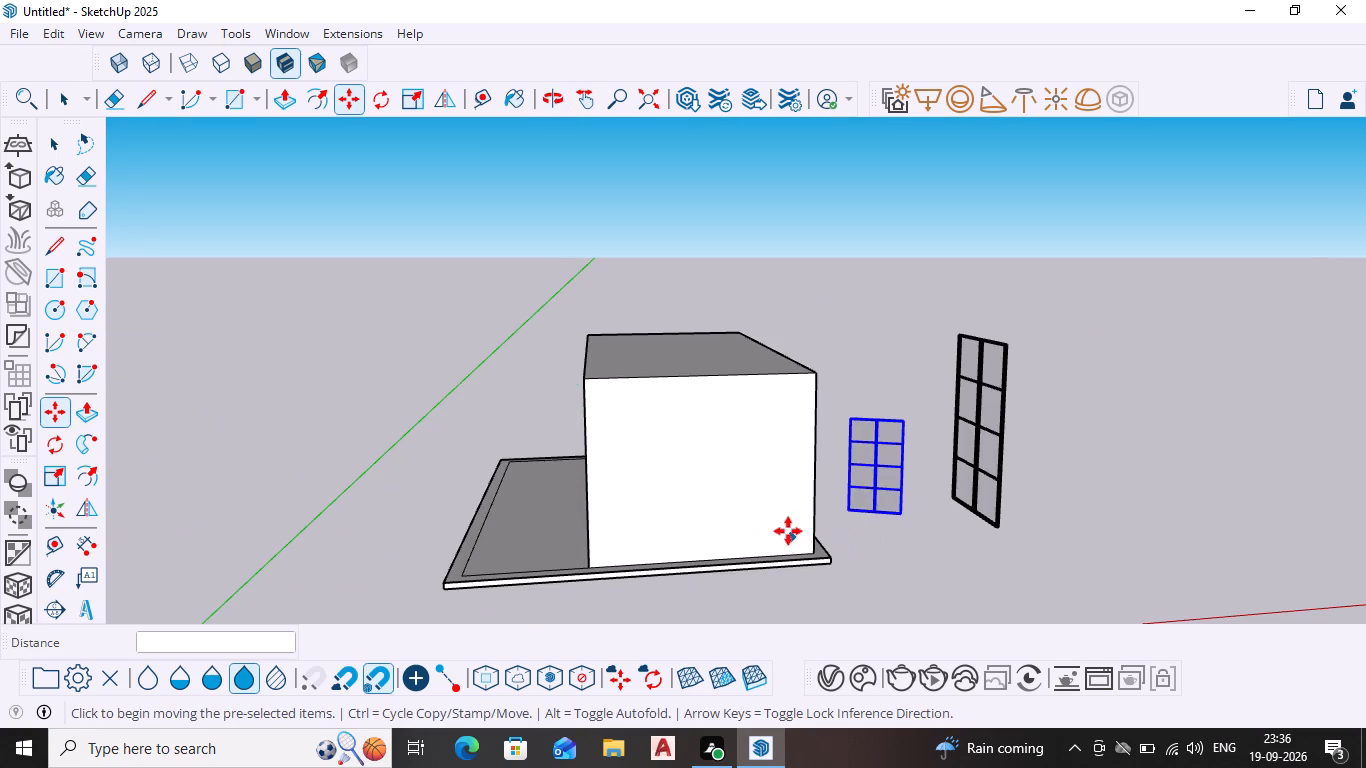
scroll(787, 530, "up", 3)
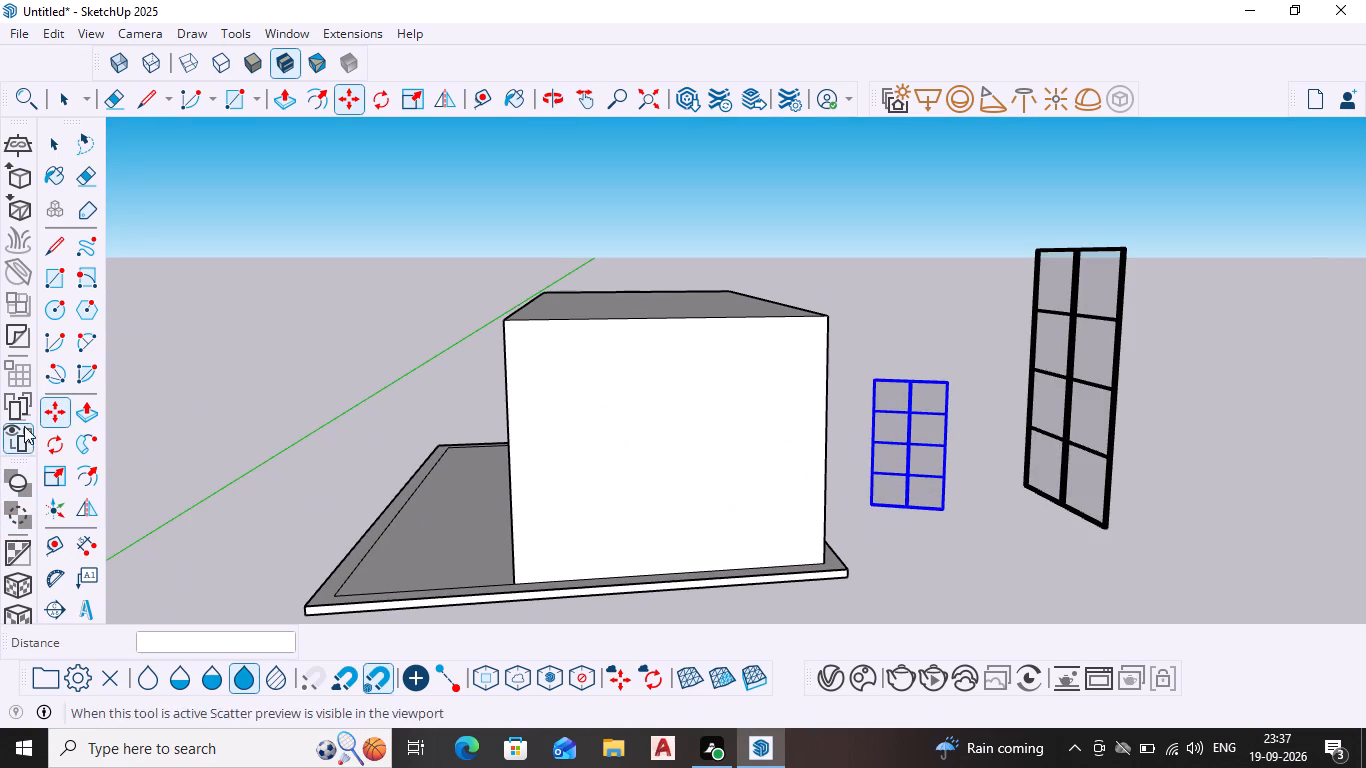
left_click(55, 547)
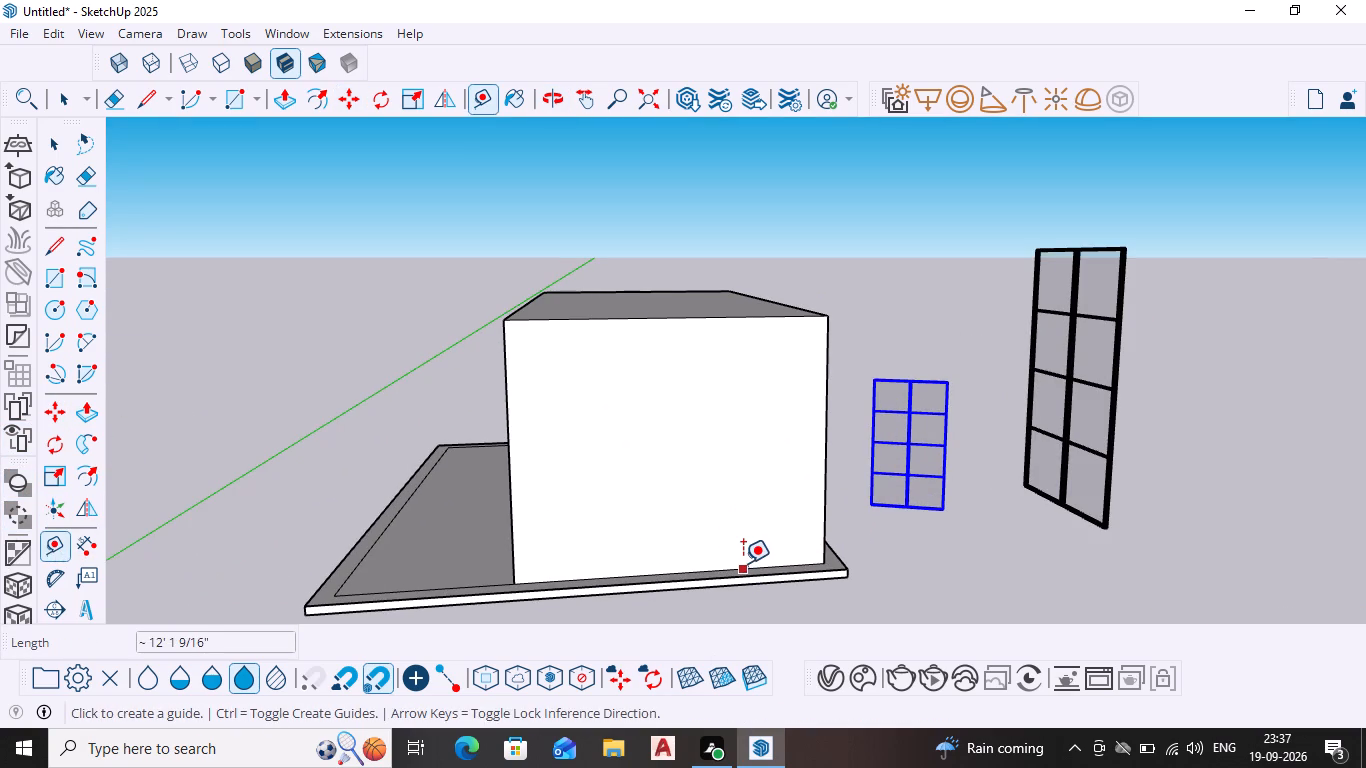
left_click(743, 563)
left_click(749, 521)
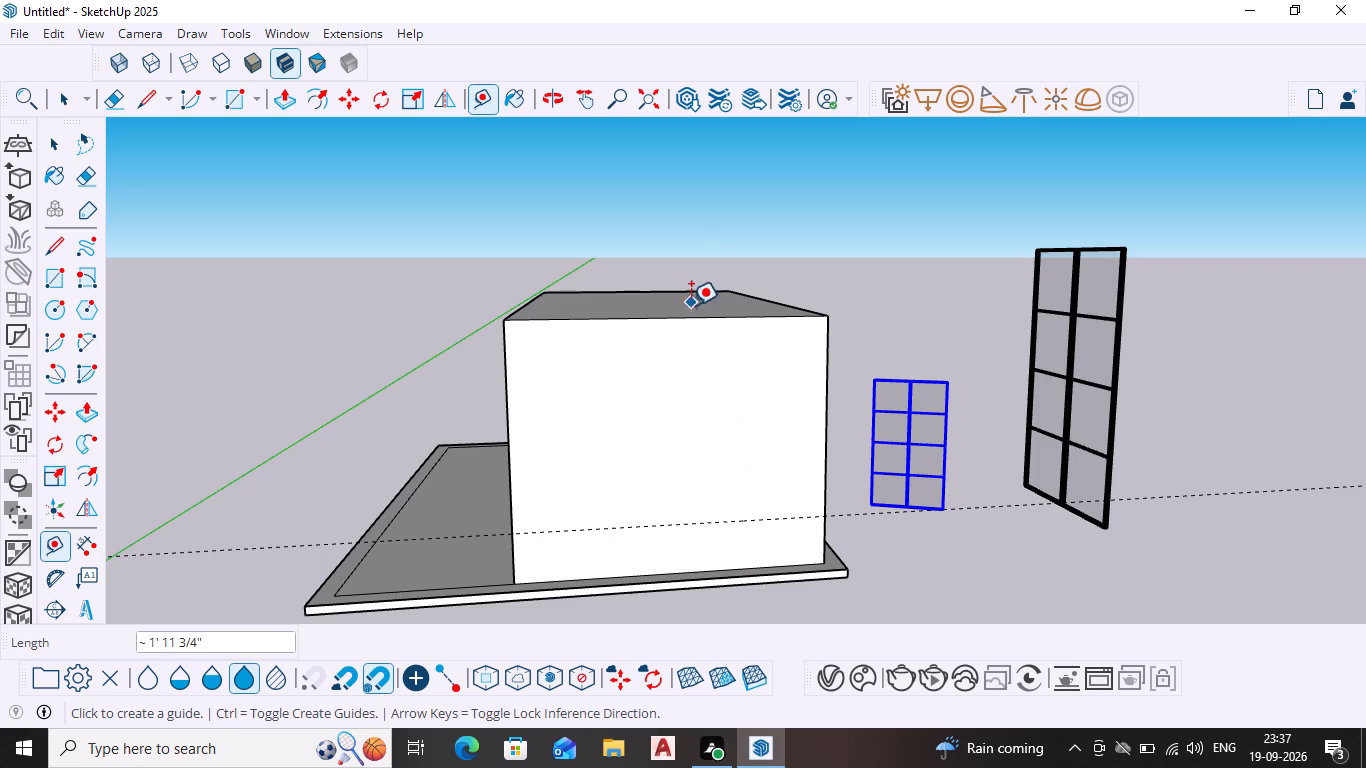
left_click(692, 316)
left_click(691, 358)
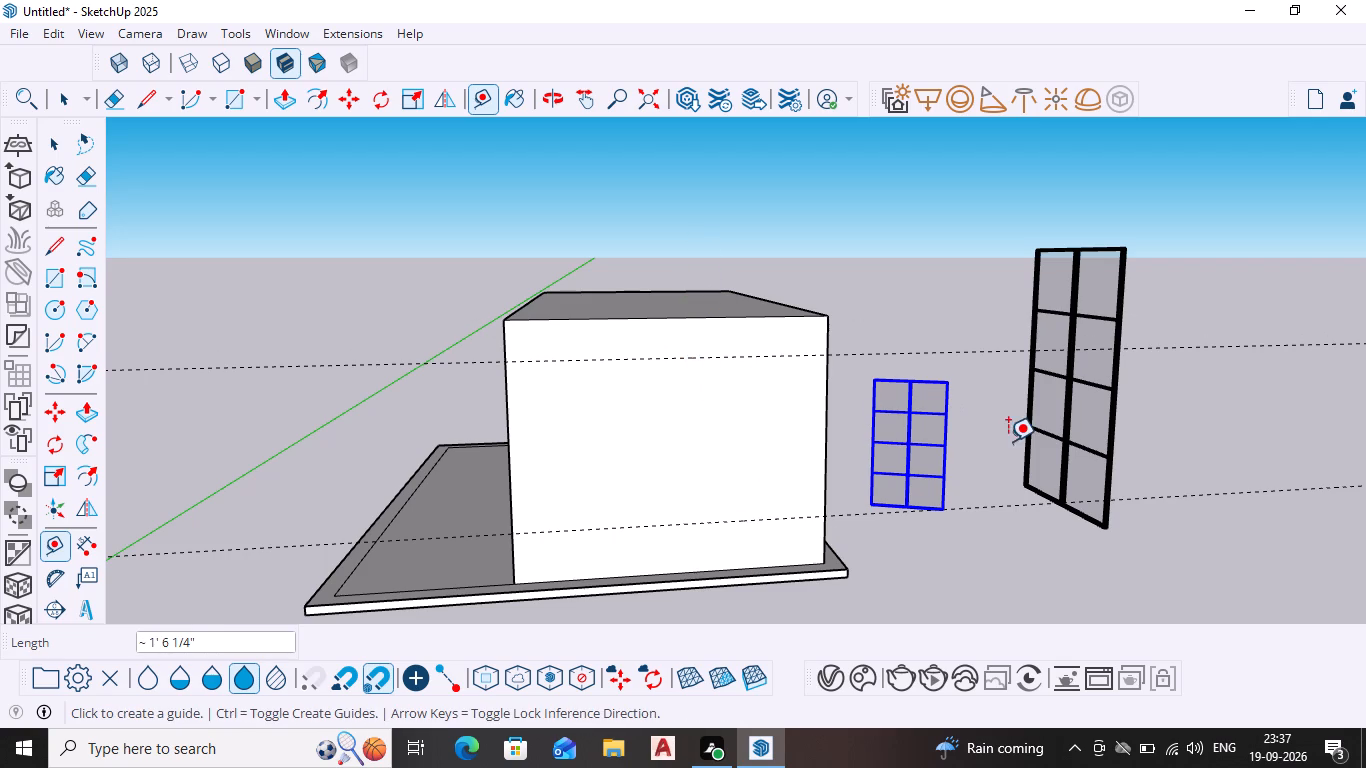
Place vertical guides on the wall about 1' 7 3/16" in from the edge nearest the windows and 3' 5 1/4" from the opposite edge.
left_click(831, 421)
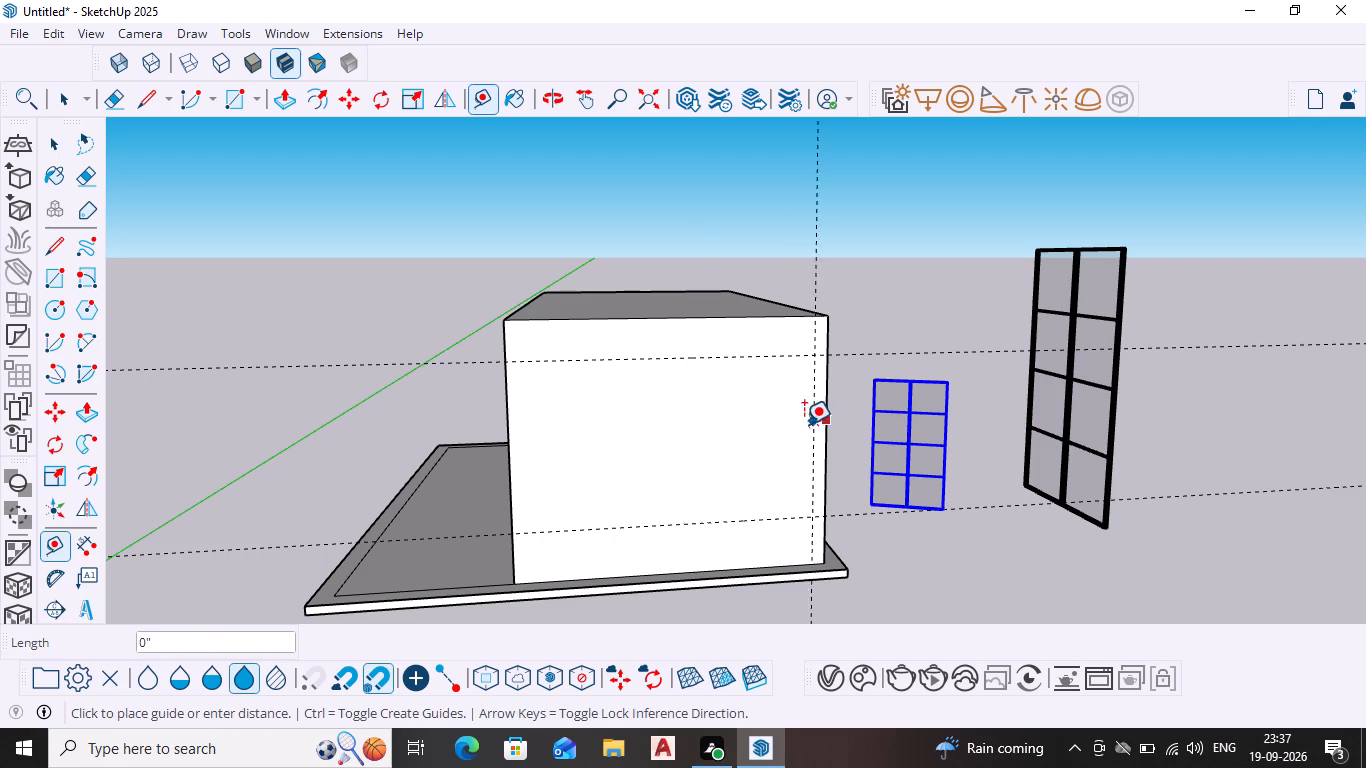
left_click(787, 426)
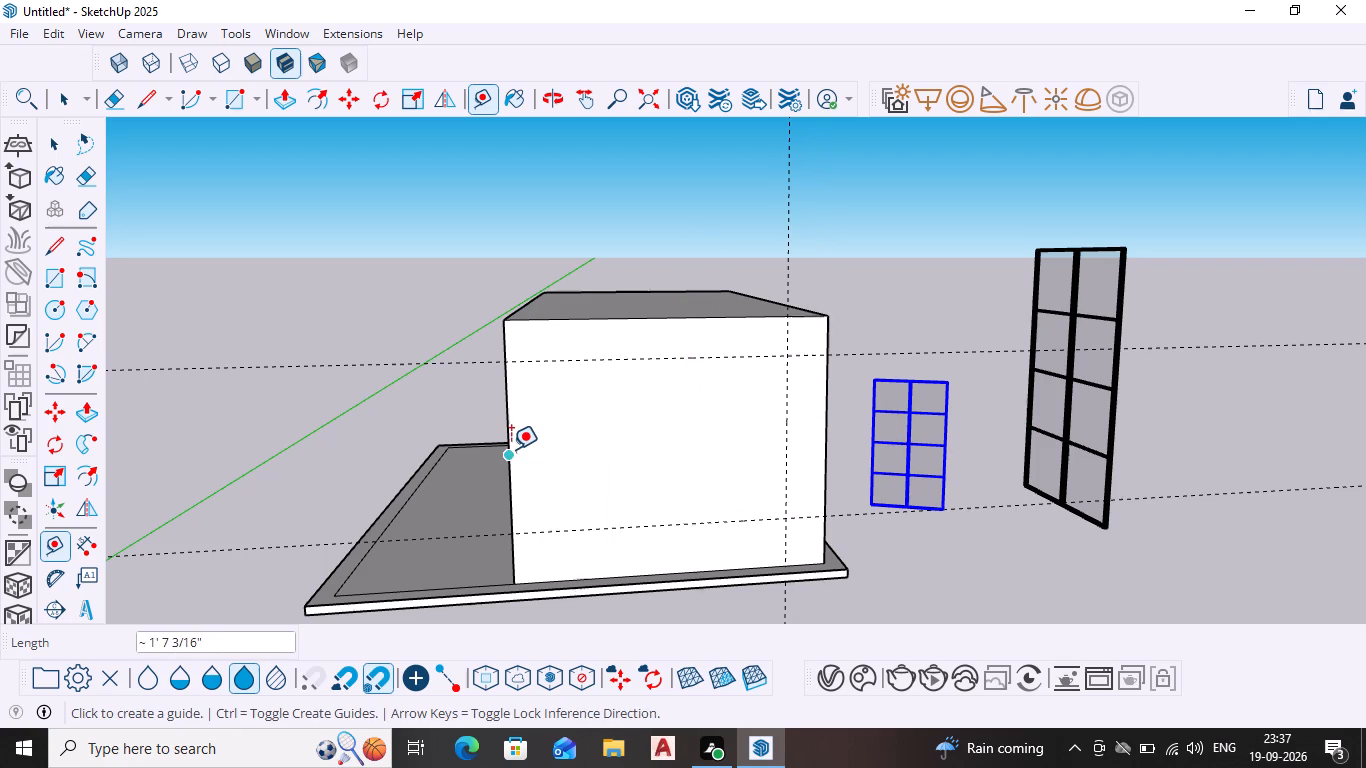
left_click(511, 449)
left_click(603, 442)
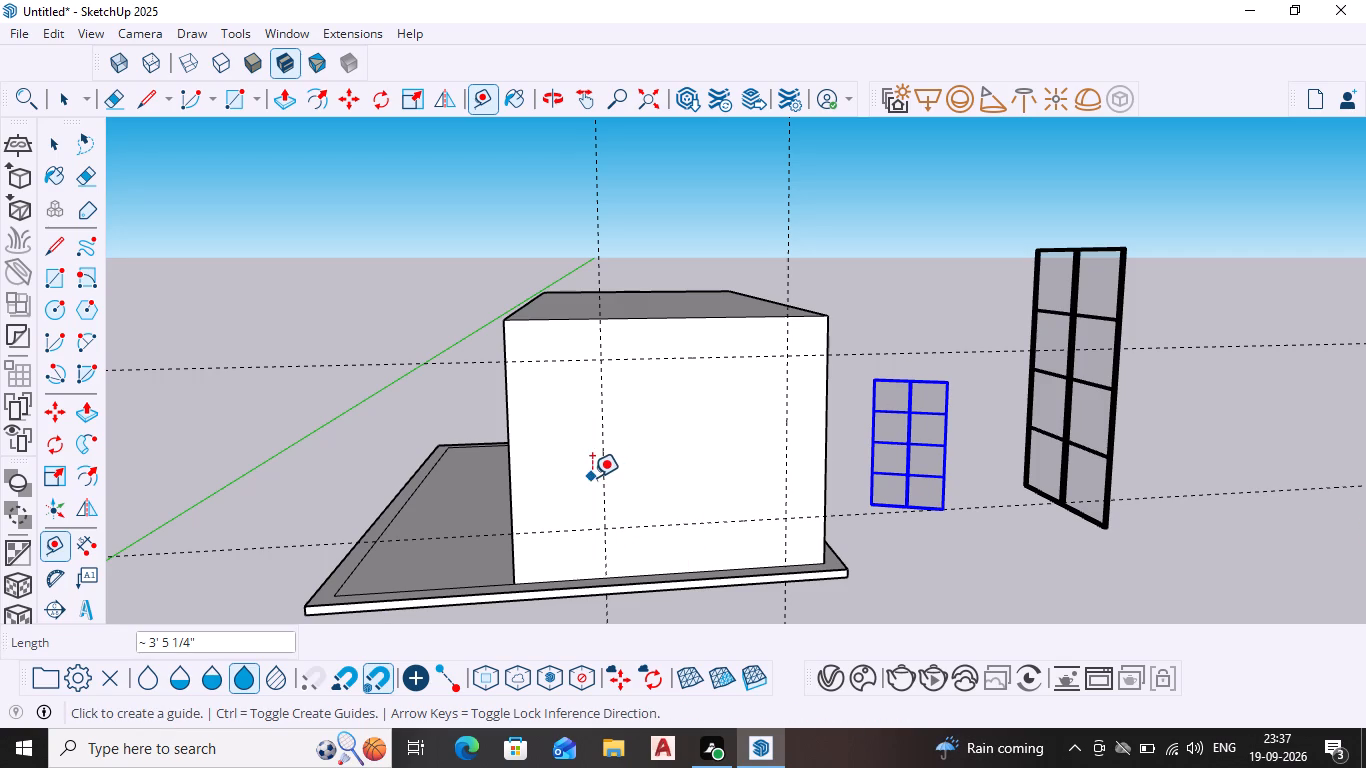
Place another vertical guide about 1' 9 3/4" from the guide near the wall's far edge, towards the wall's middle.
left_click_drag(603, 471, 652, 475)
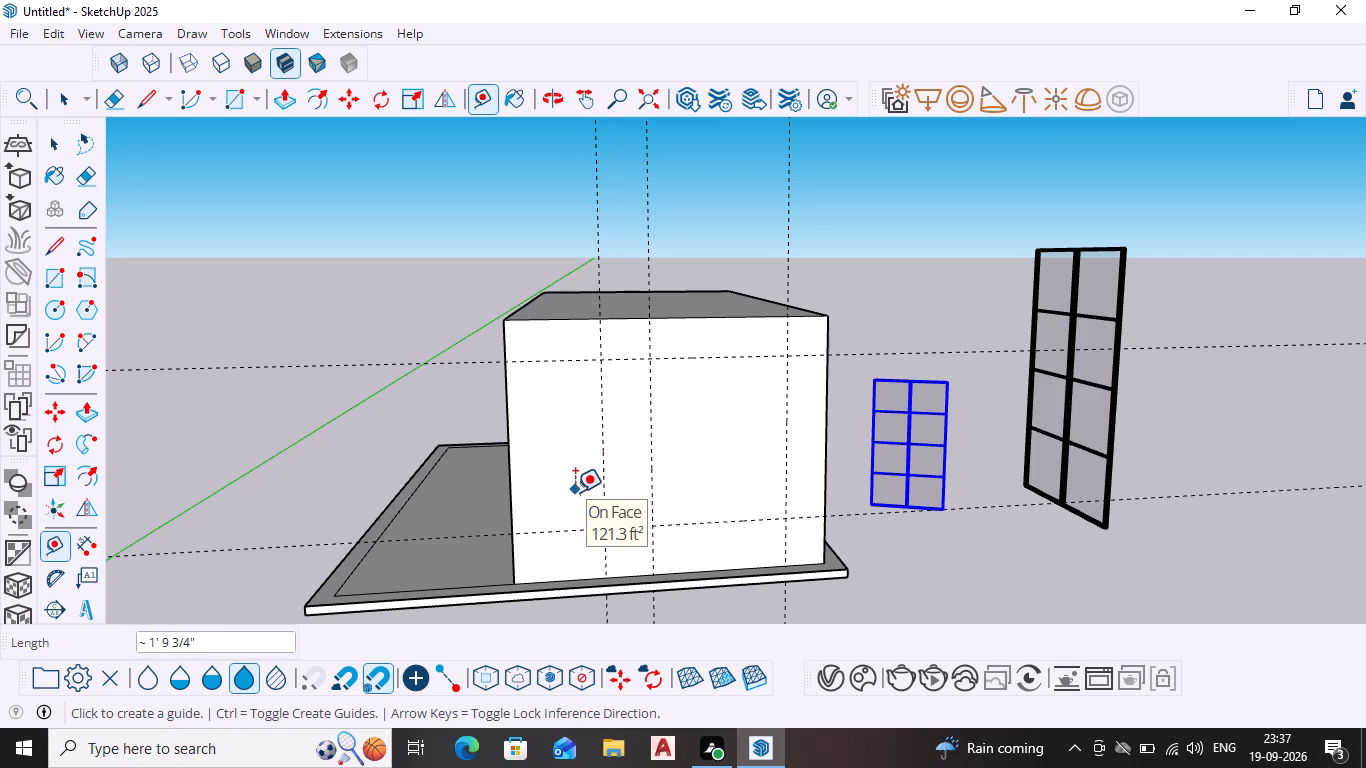
key("Escape")
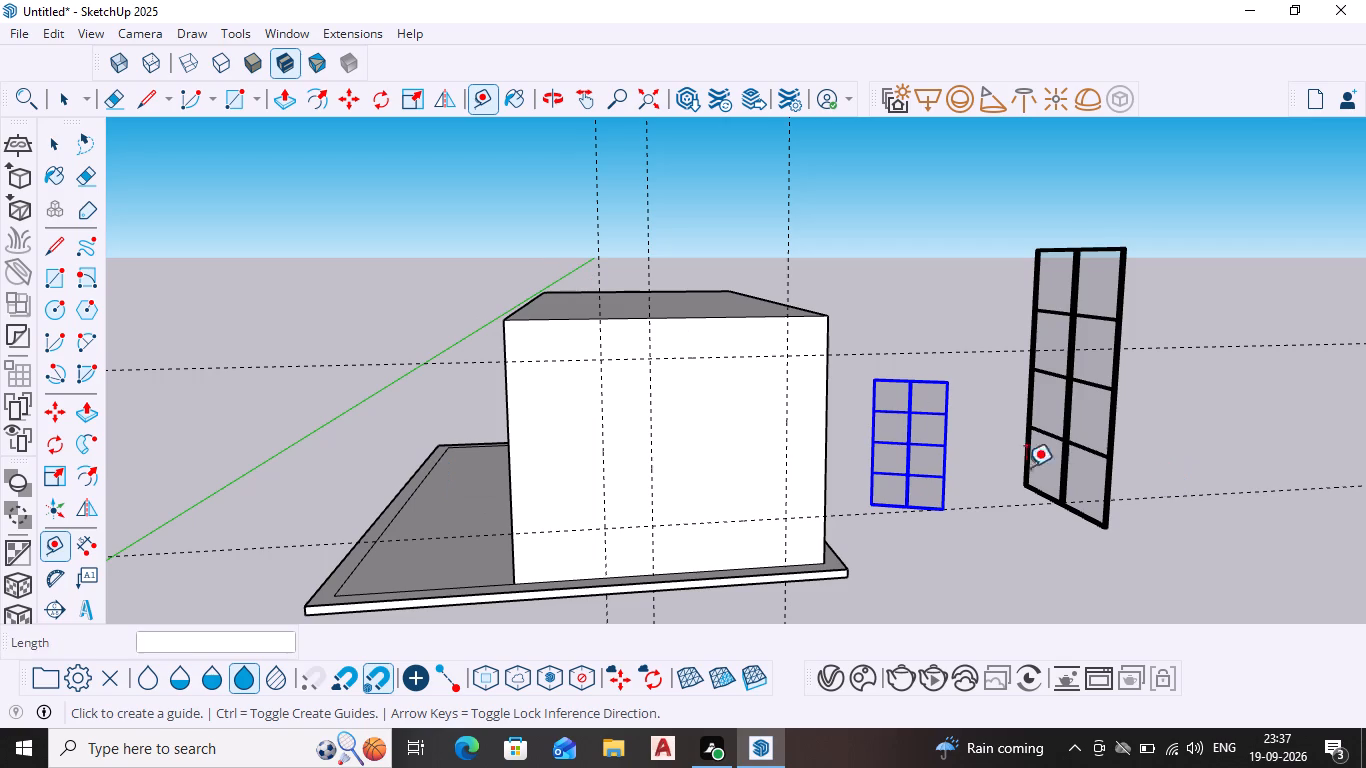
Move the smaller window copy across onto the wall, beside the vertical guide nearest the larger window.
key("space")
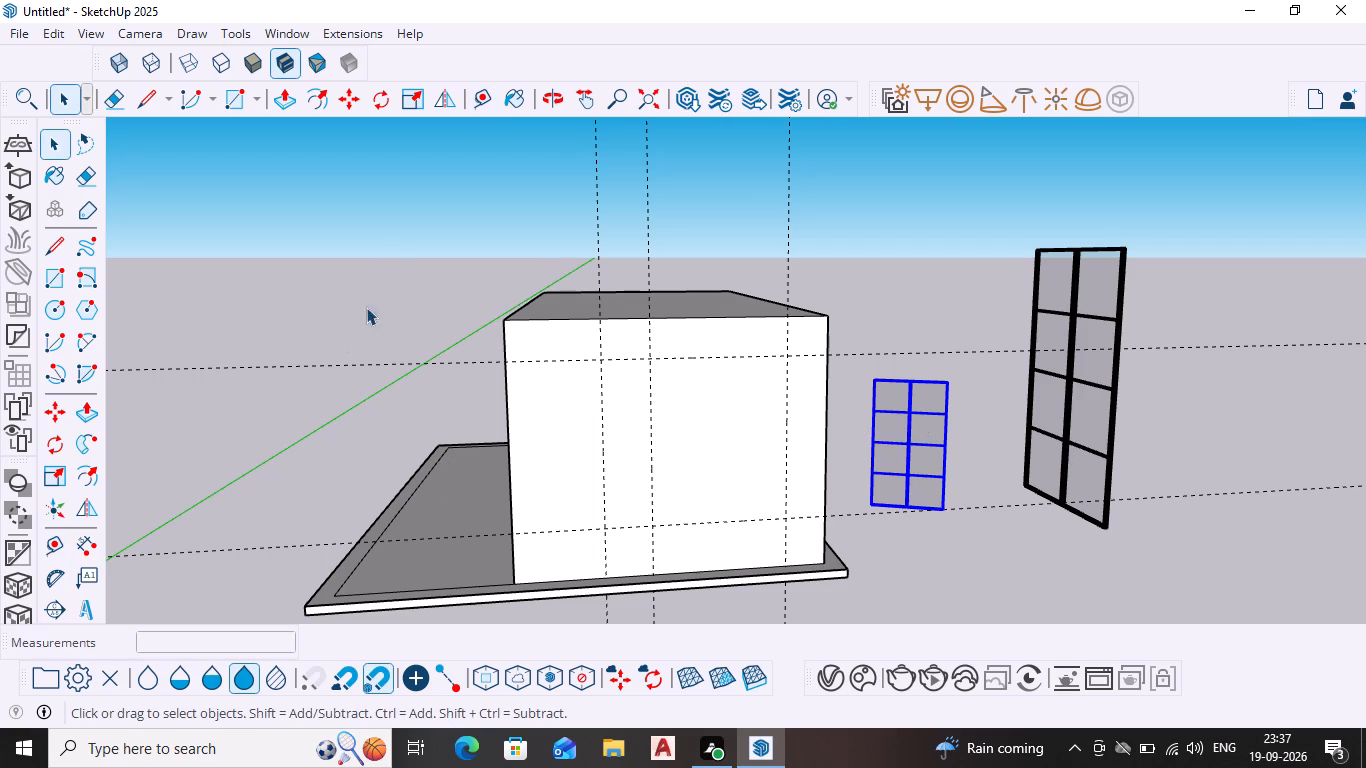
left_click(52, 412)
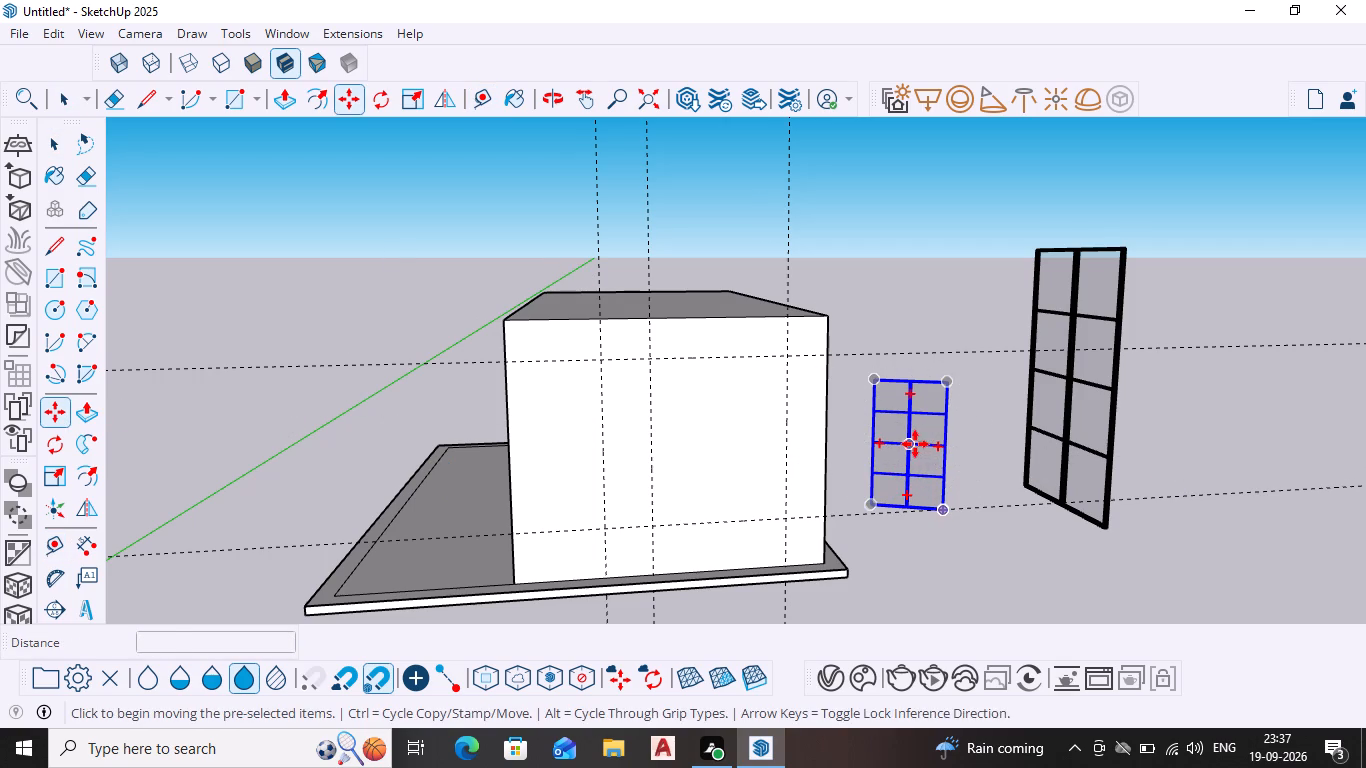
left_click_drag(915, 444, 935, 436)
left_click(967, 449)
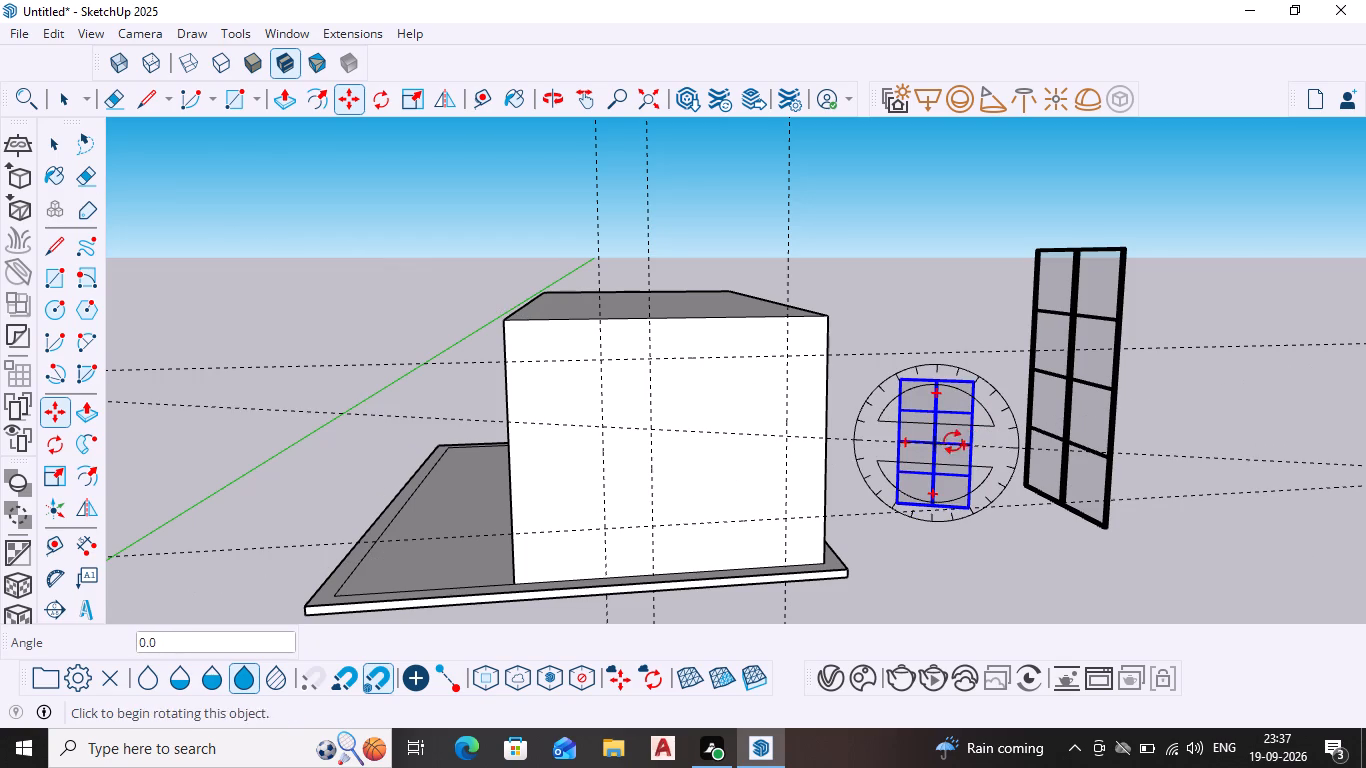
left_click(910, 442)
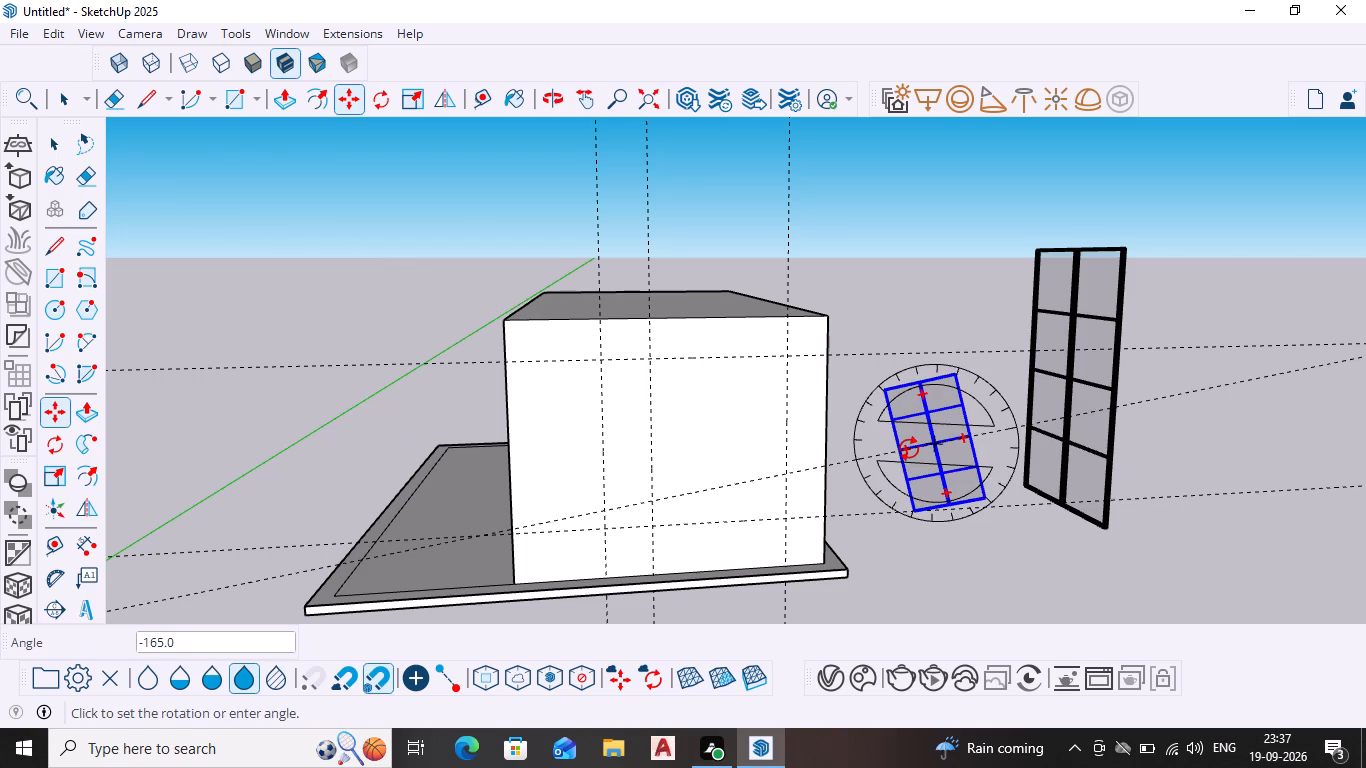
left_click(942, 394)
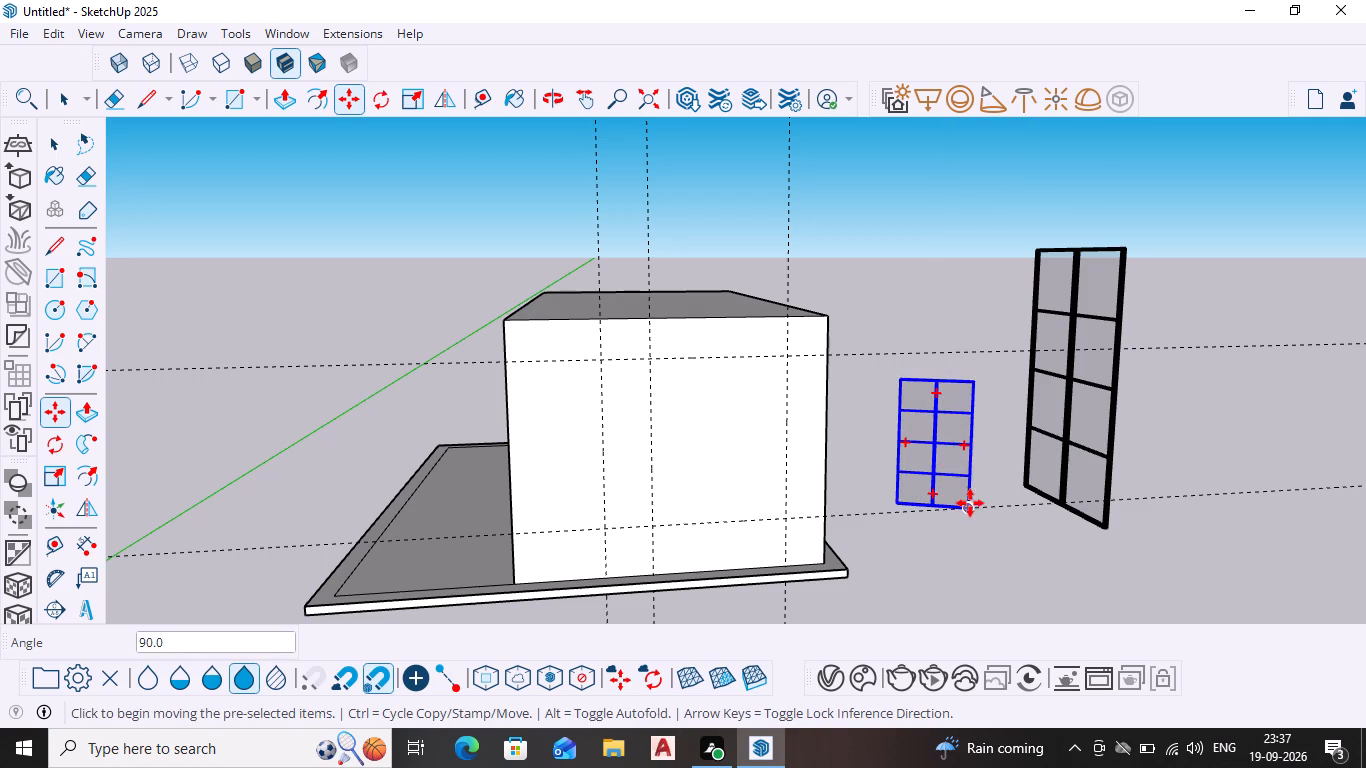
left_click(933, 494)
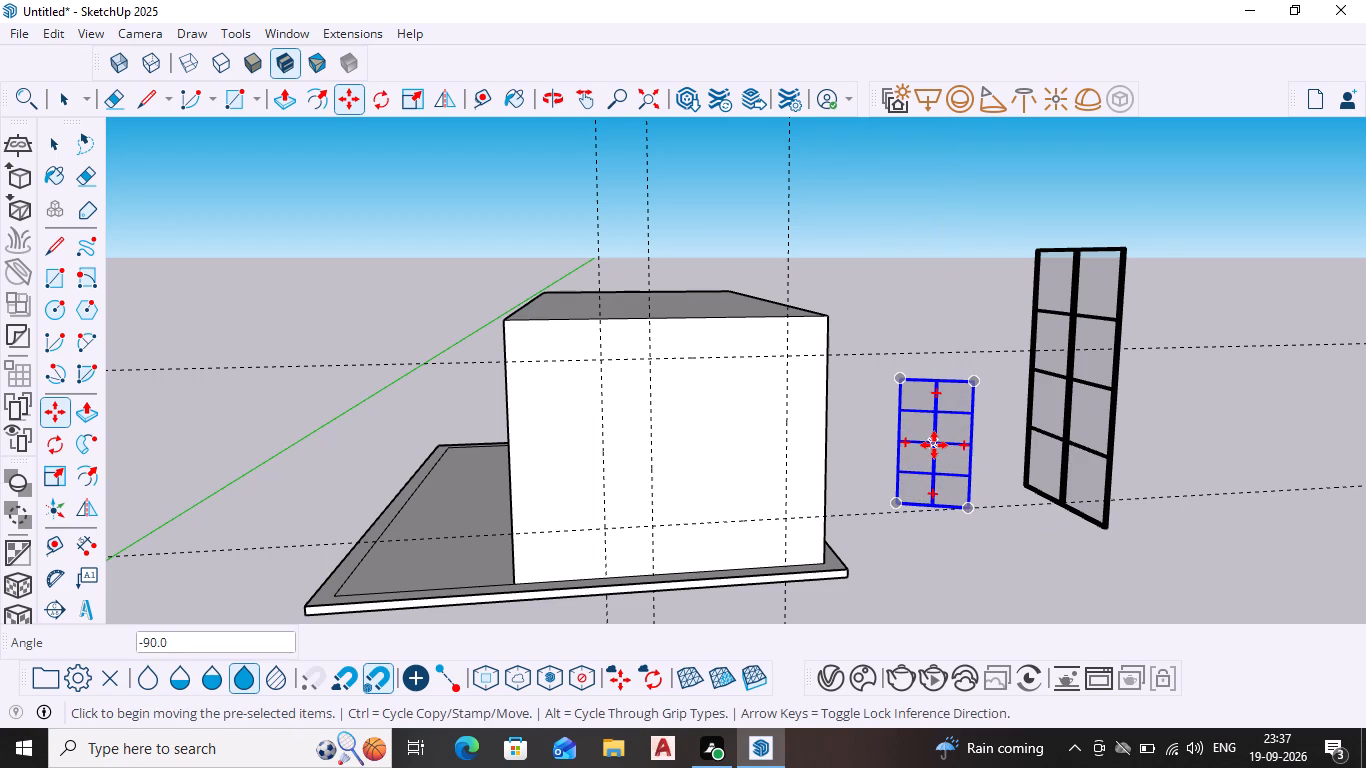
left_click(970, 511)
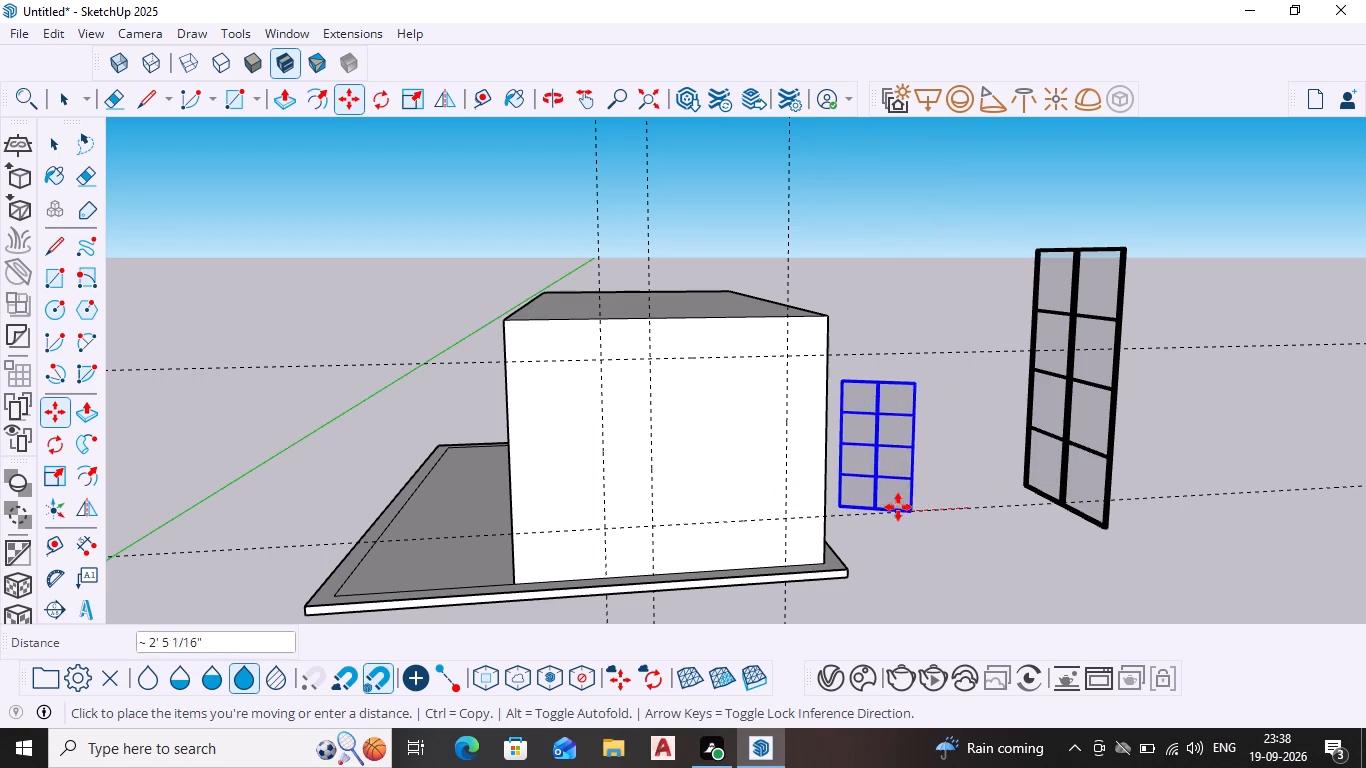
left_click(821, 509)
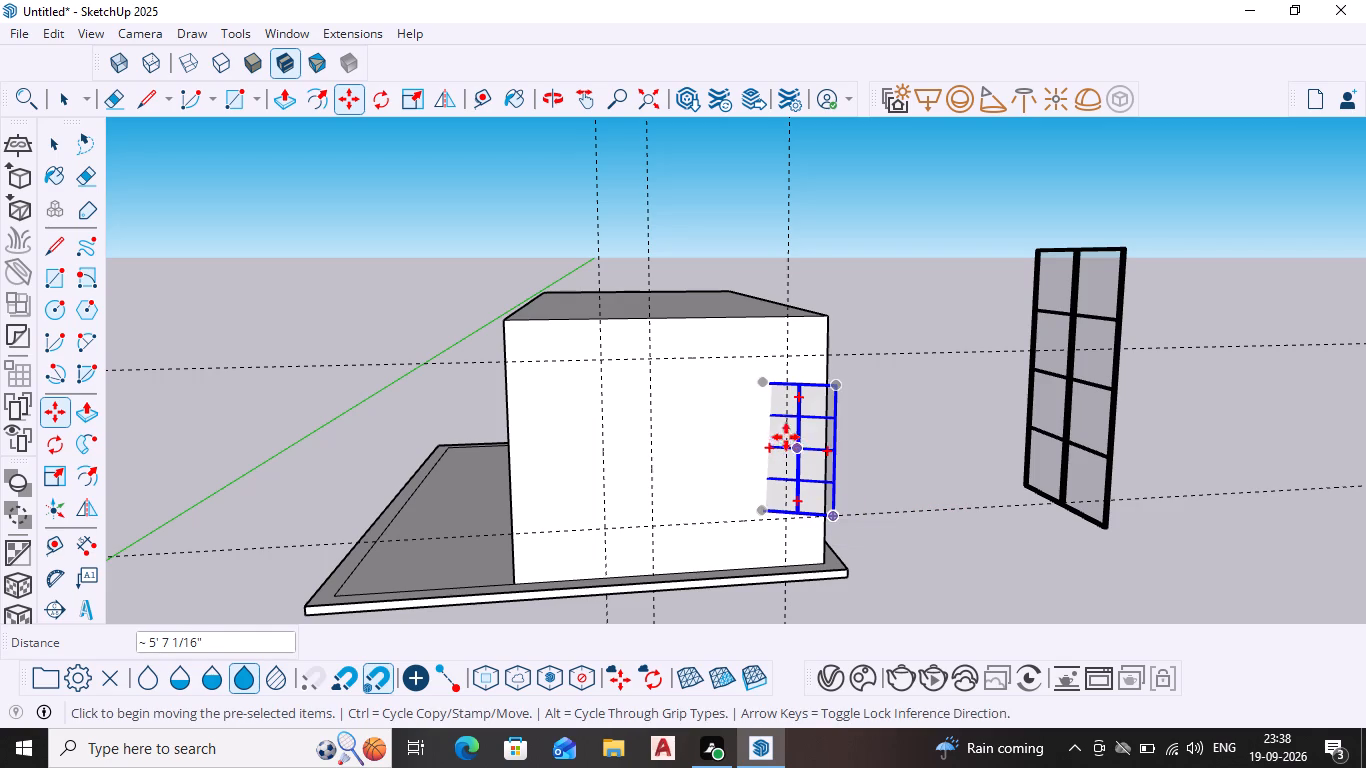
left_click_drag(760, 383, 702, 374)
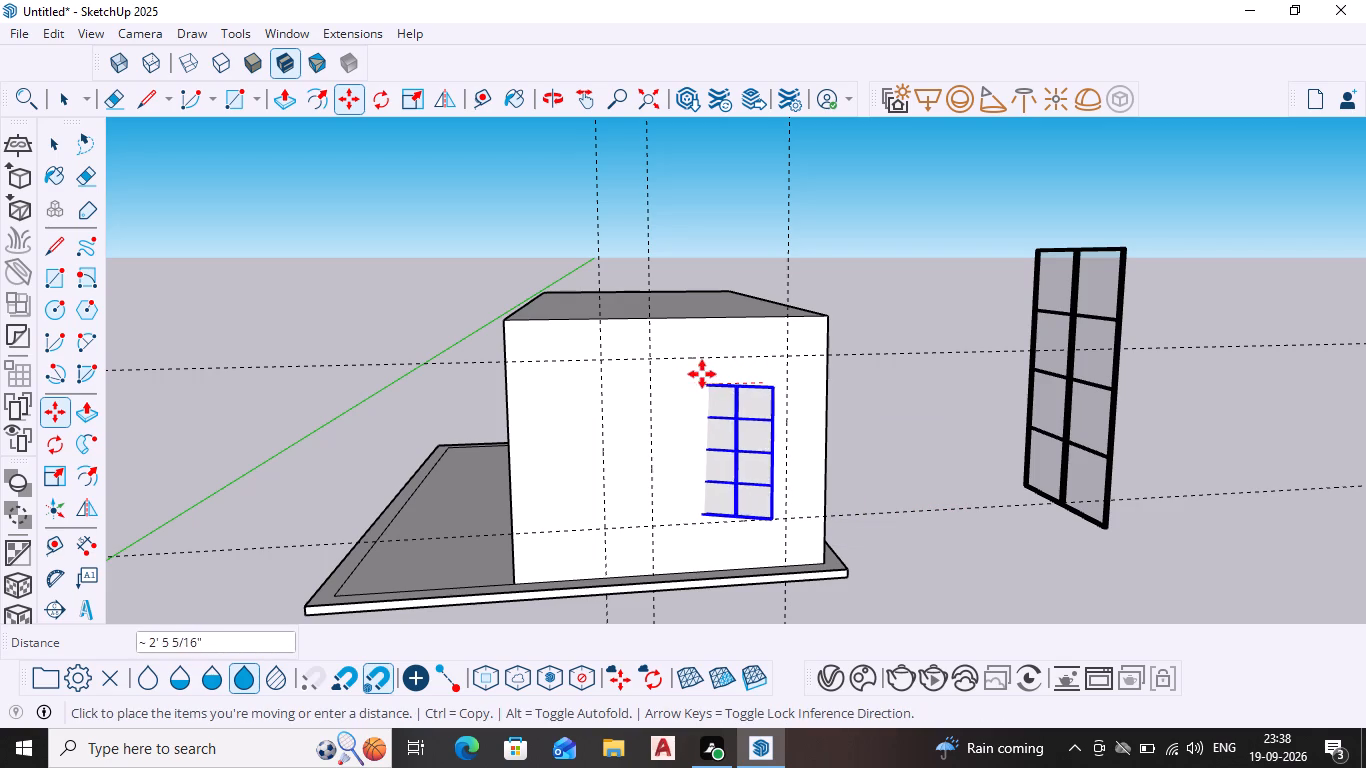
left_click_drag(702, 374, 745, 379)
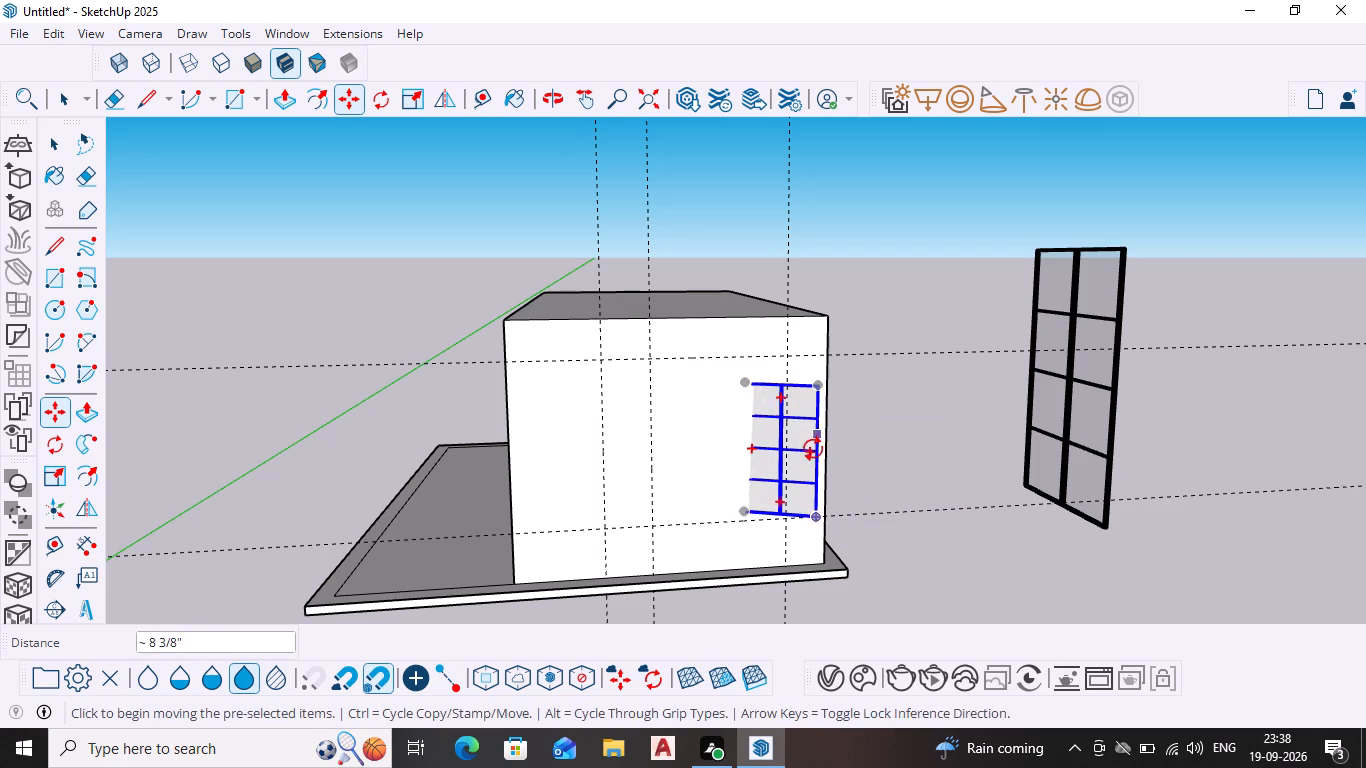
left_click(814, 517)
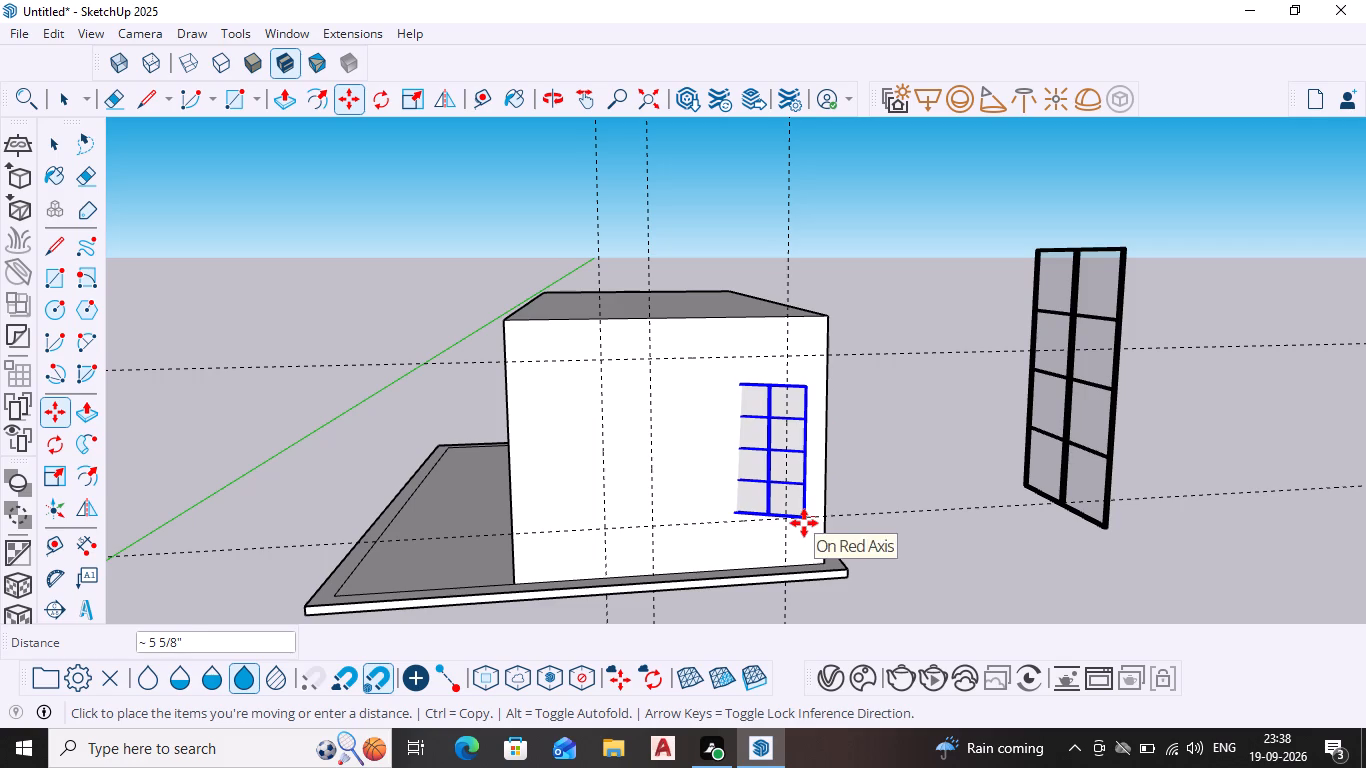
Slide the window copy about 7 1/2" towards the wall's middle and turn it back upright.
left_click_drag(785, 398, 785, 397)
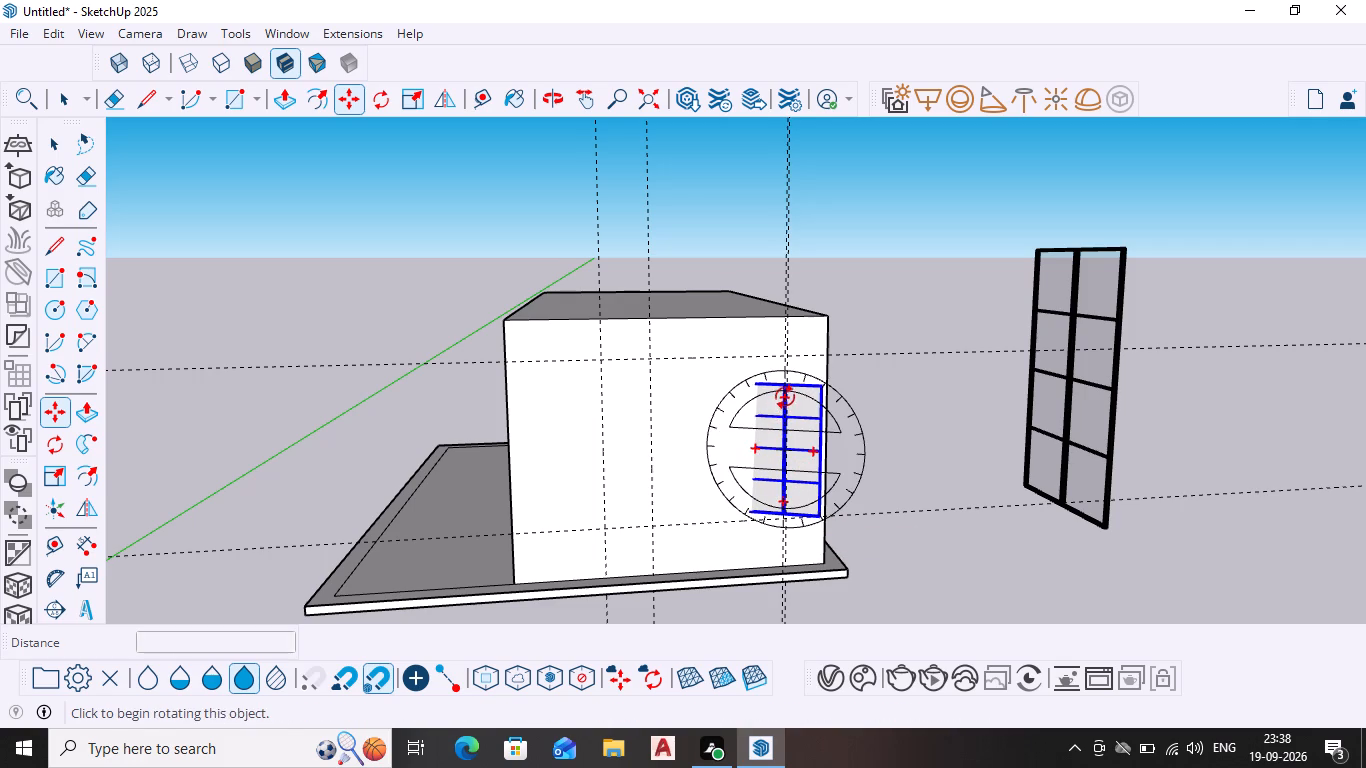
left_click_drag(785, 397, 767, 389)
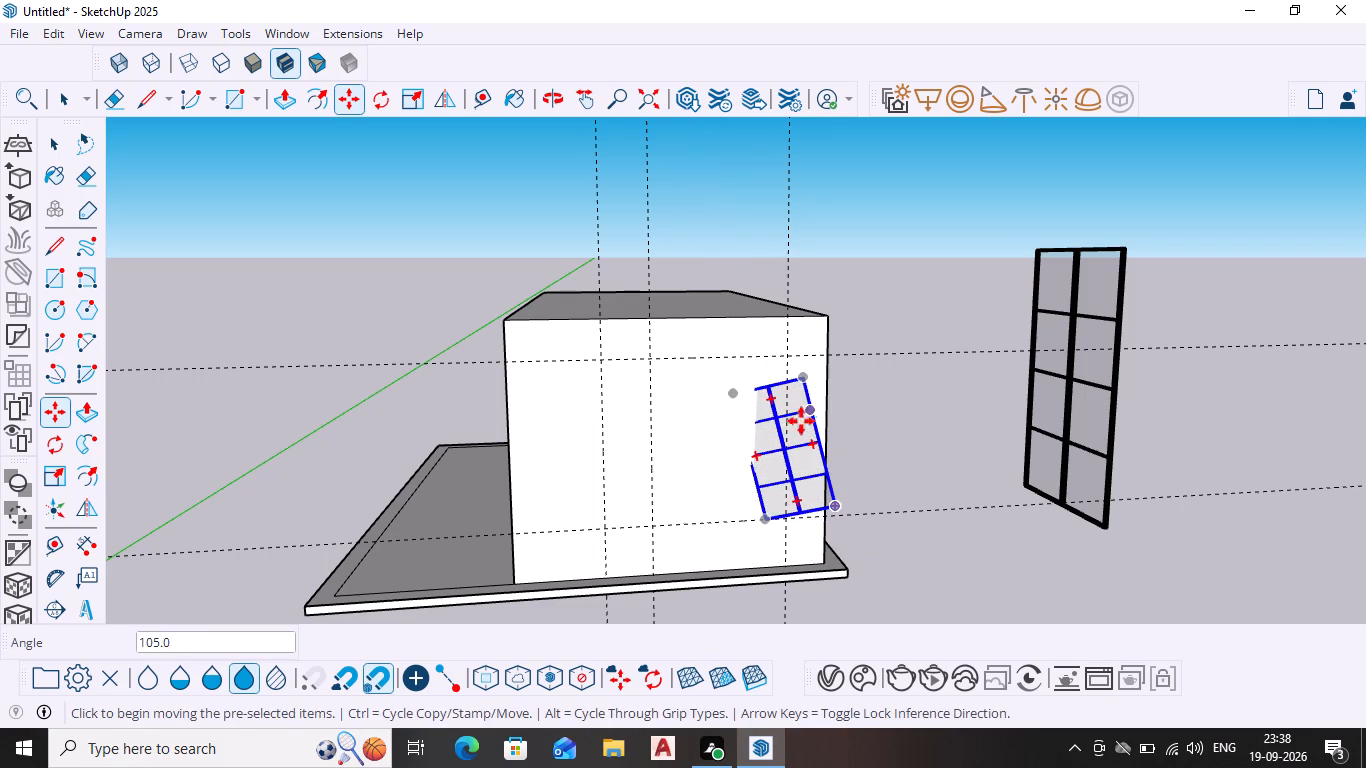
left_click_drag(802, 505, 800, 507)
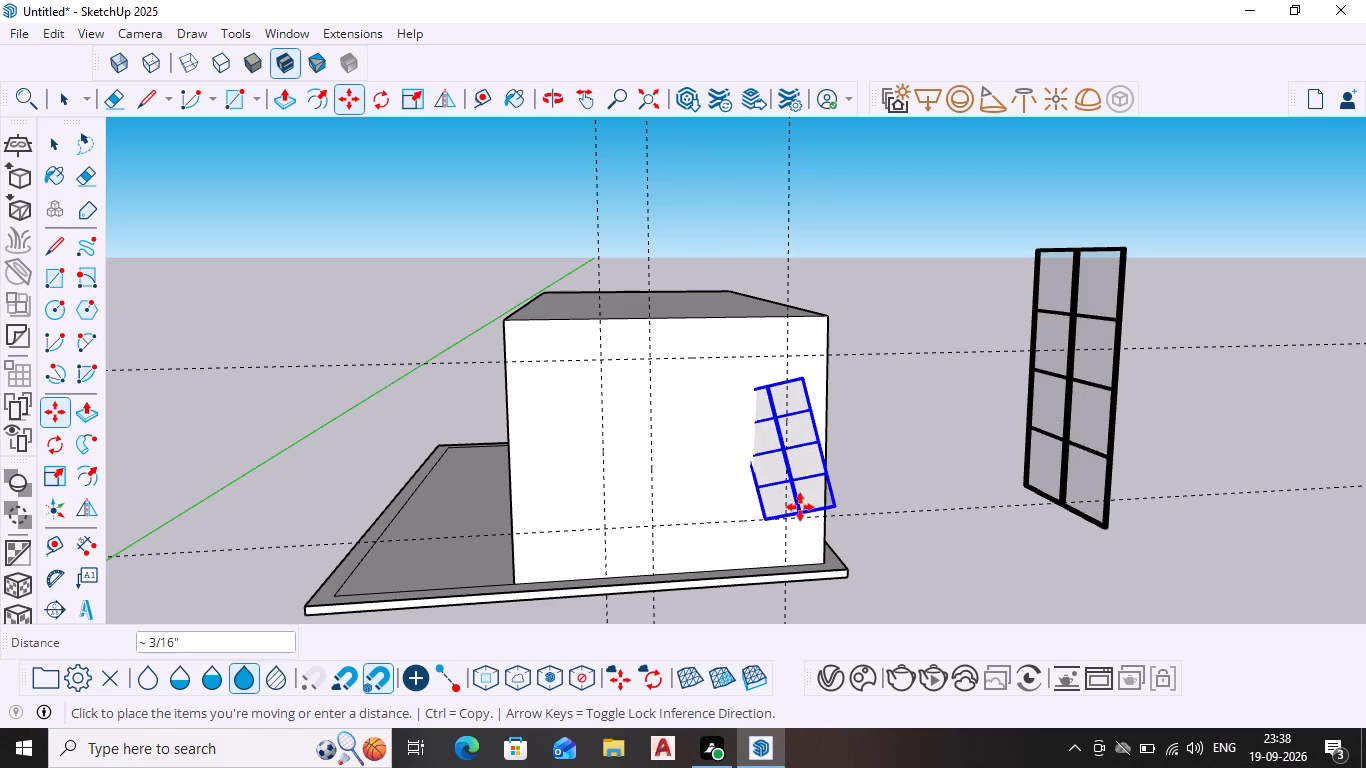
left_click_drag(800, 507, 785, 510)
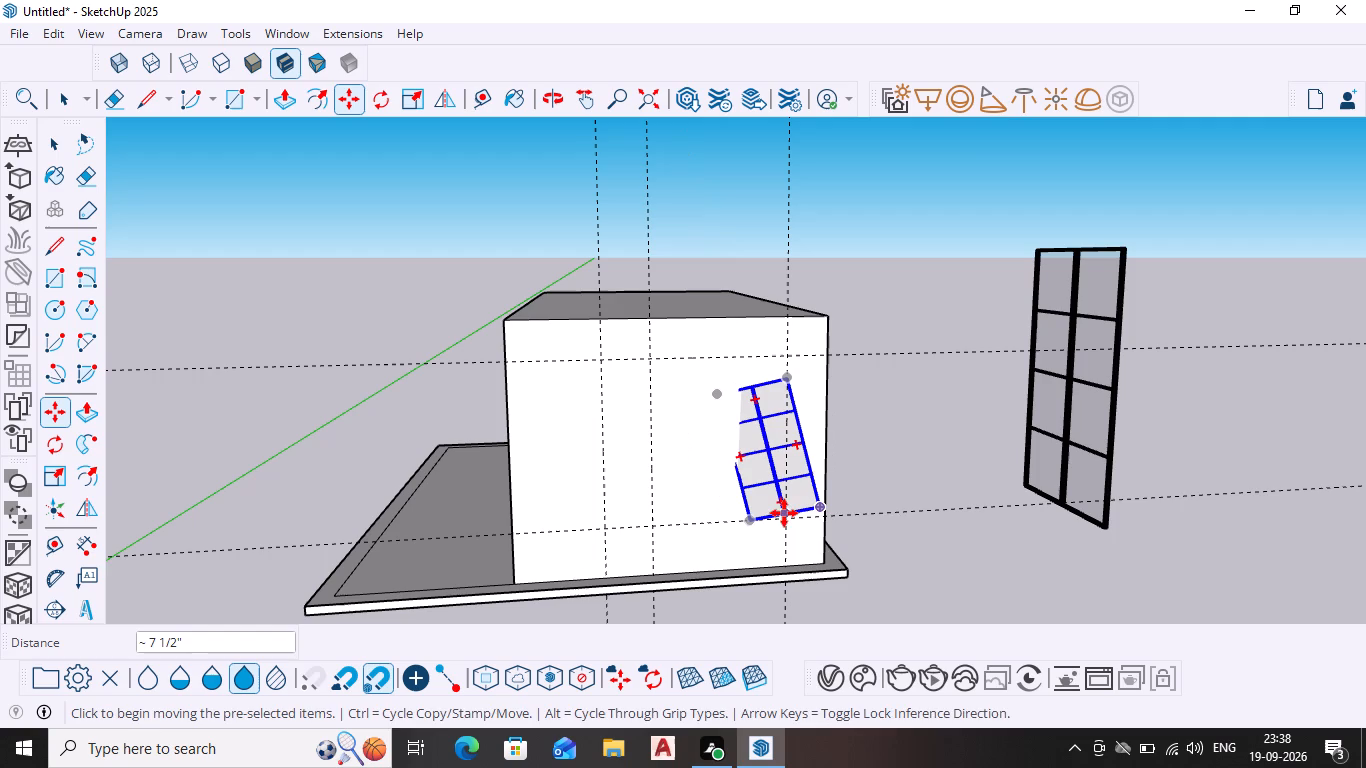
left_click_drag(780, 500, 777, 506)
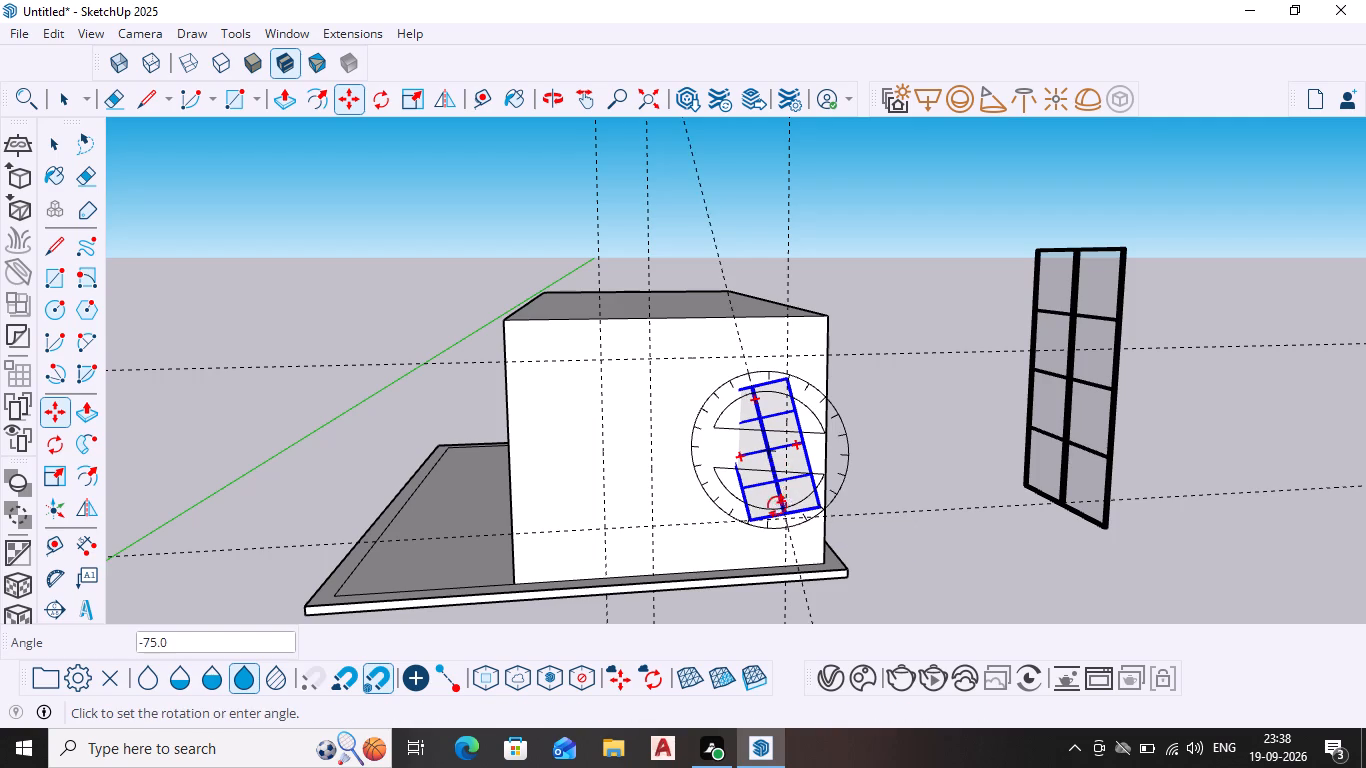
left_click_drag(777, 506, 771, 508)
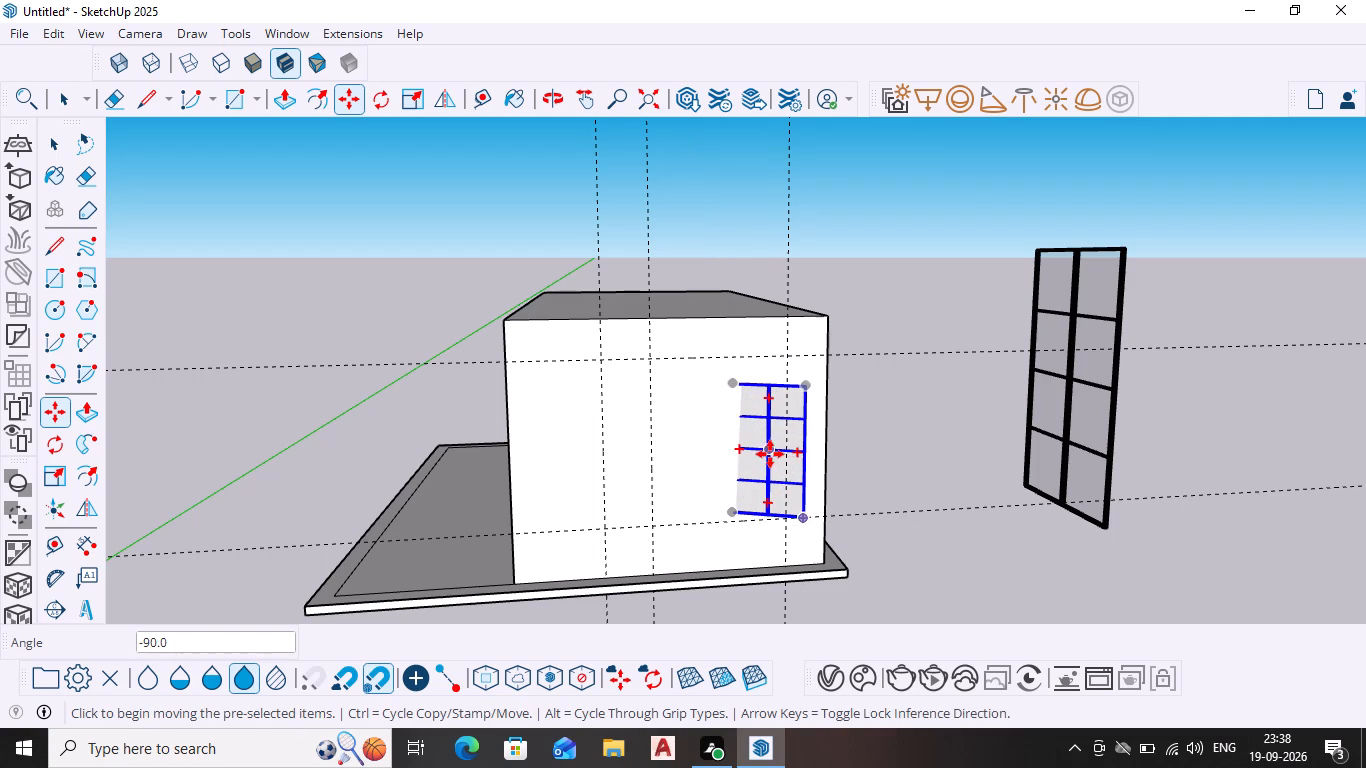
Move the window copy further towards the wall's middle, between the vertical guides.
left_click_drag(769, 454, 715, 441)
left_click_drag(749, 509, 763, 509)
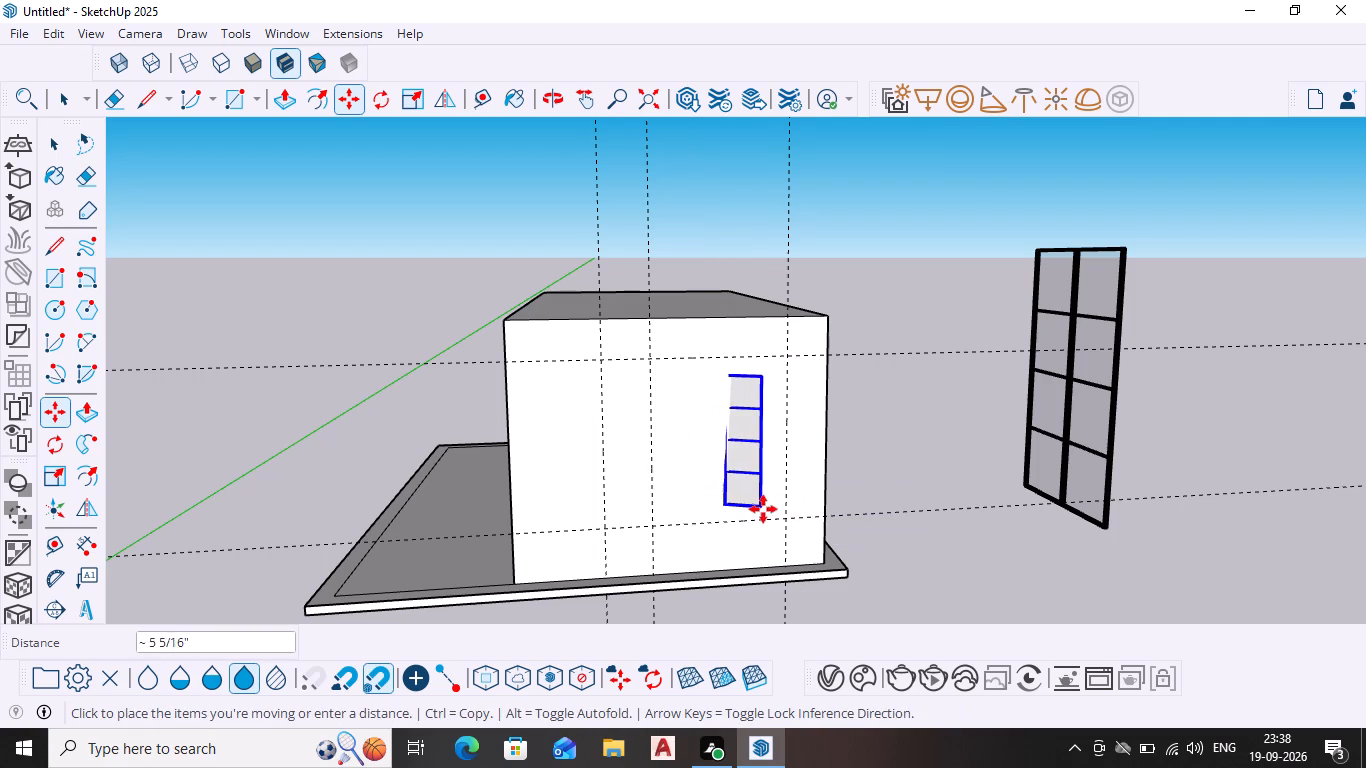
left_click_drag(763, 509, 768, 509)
Rotate the window copy about its centre in the wall's plane, to a tilt of about 15°.
left_click_drag(705, 435, 700, 446)
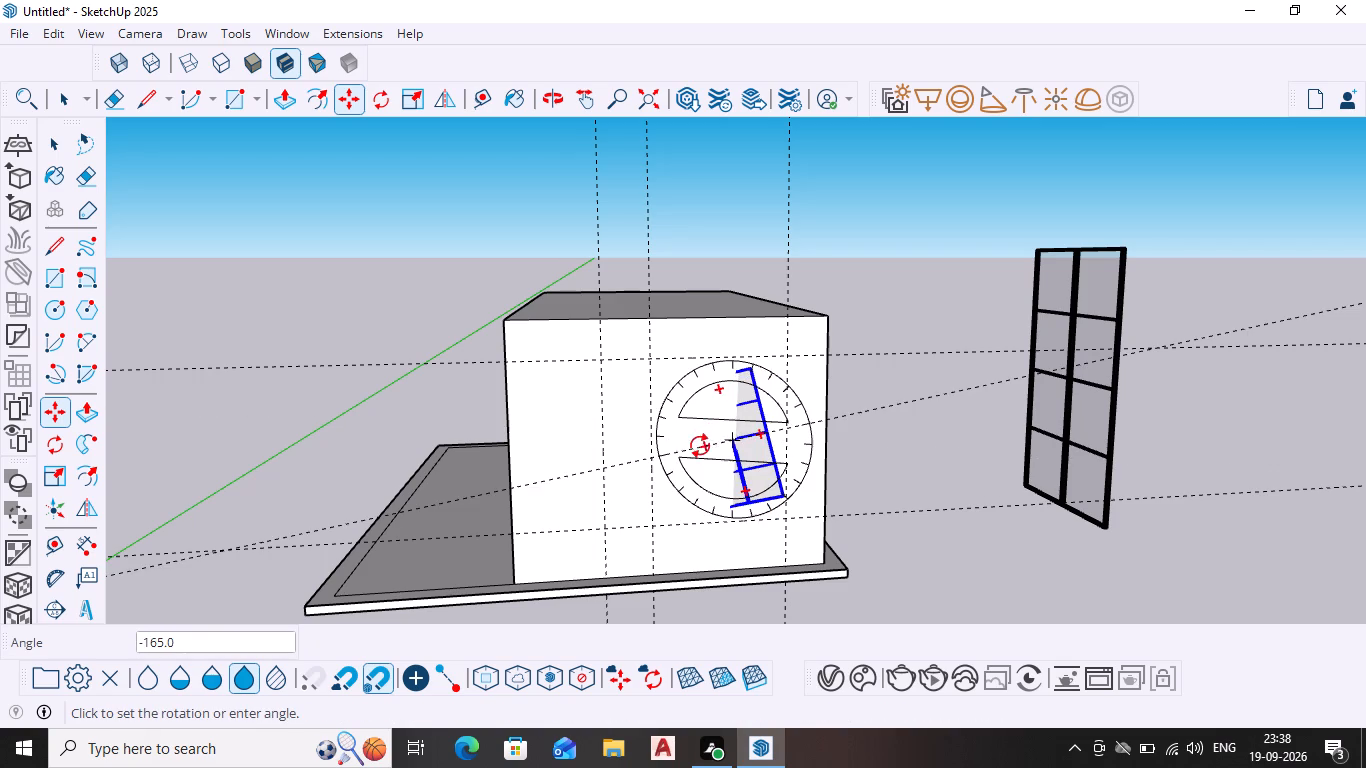
left_click_drag(700, 446, 683, 441)
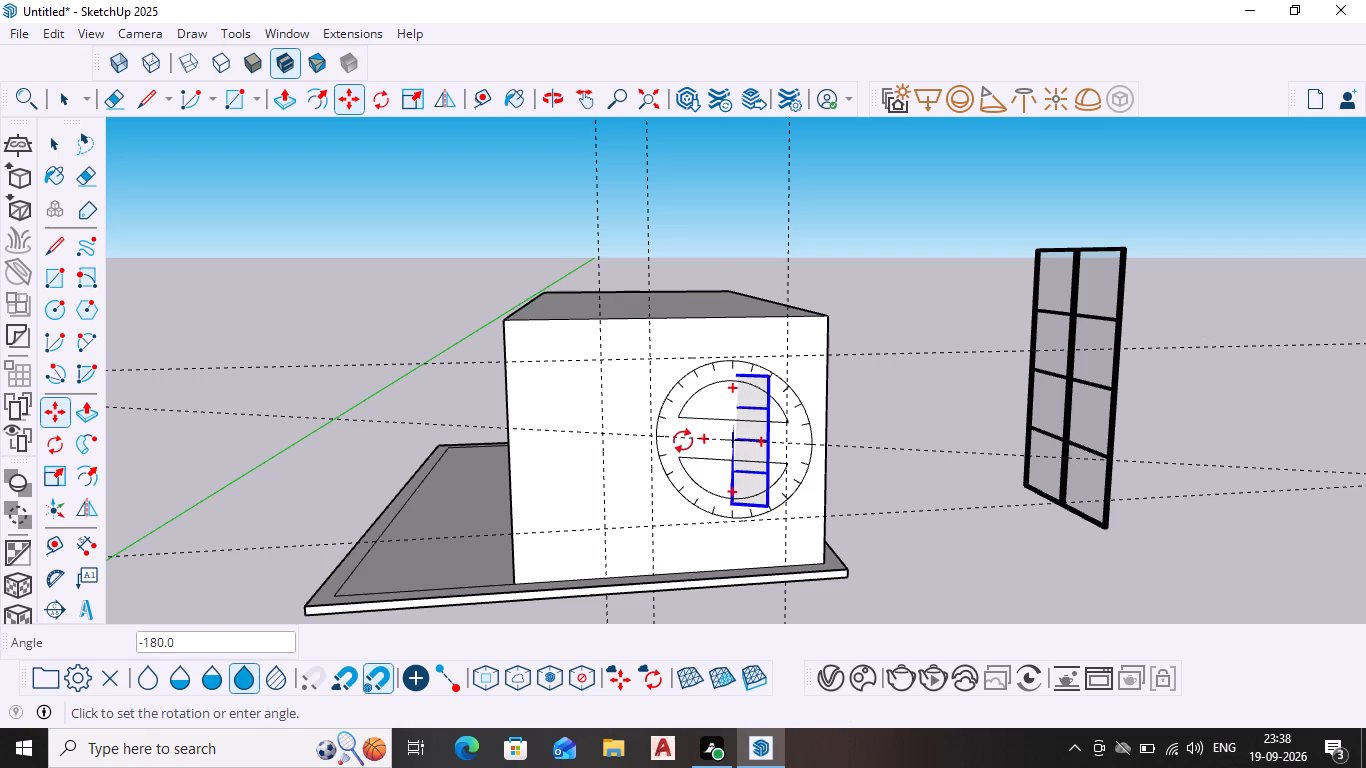
left_click_drag(683, 441, 683, 446)
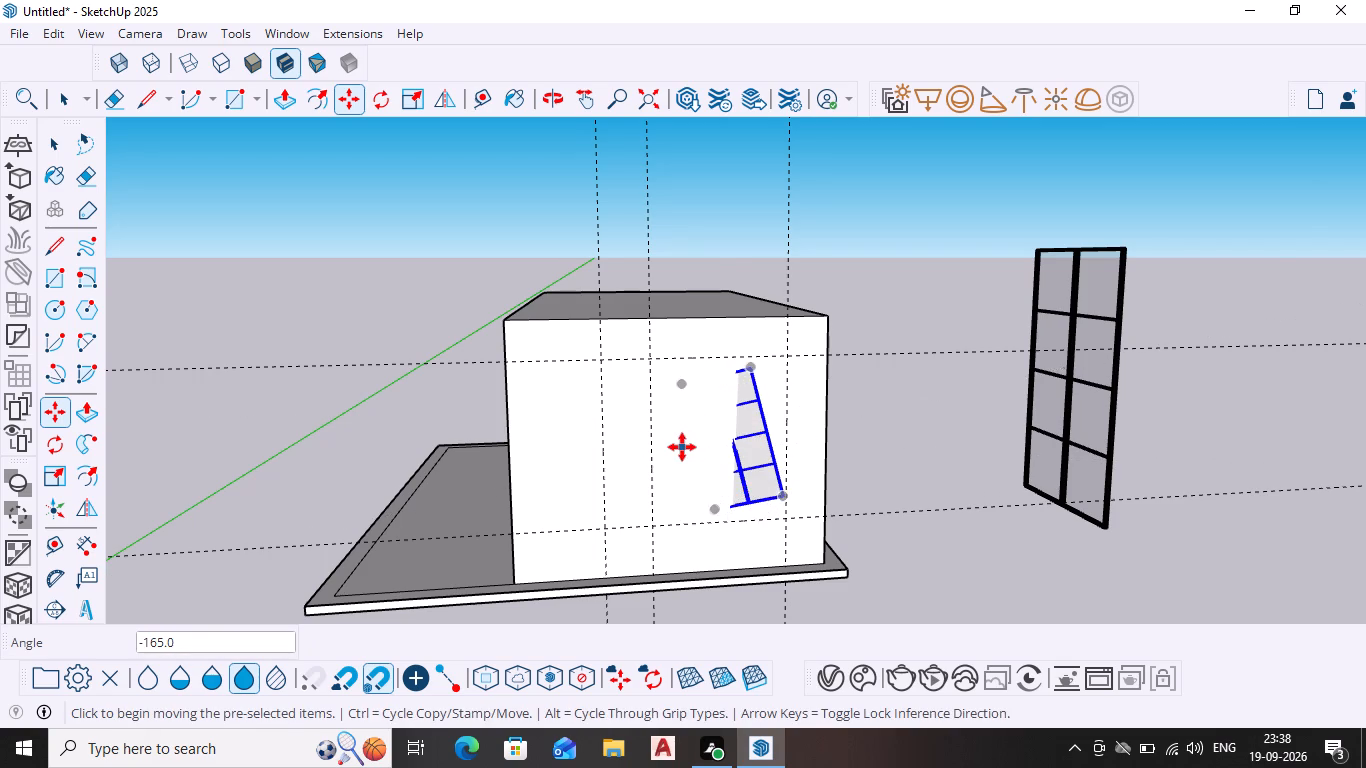
scroll(682, 447, "up", 2)
left_click(714, 445)
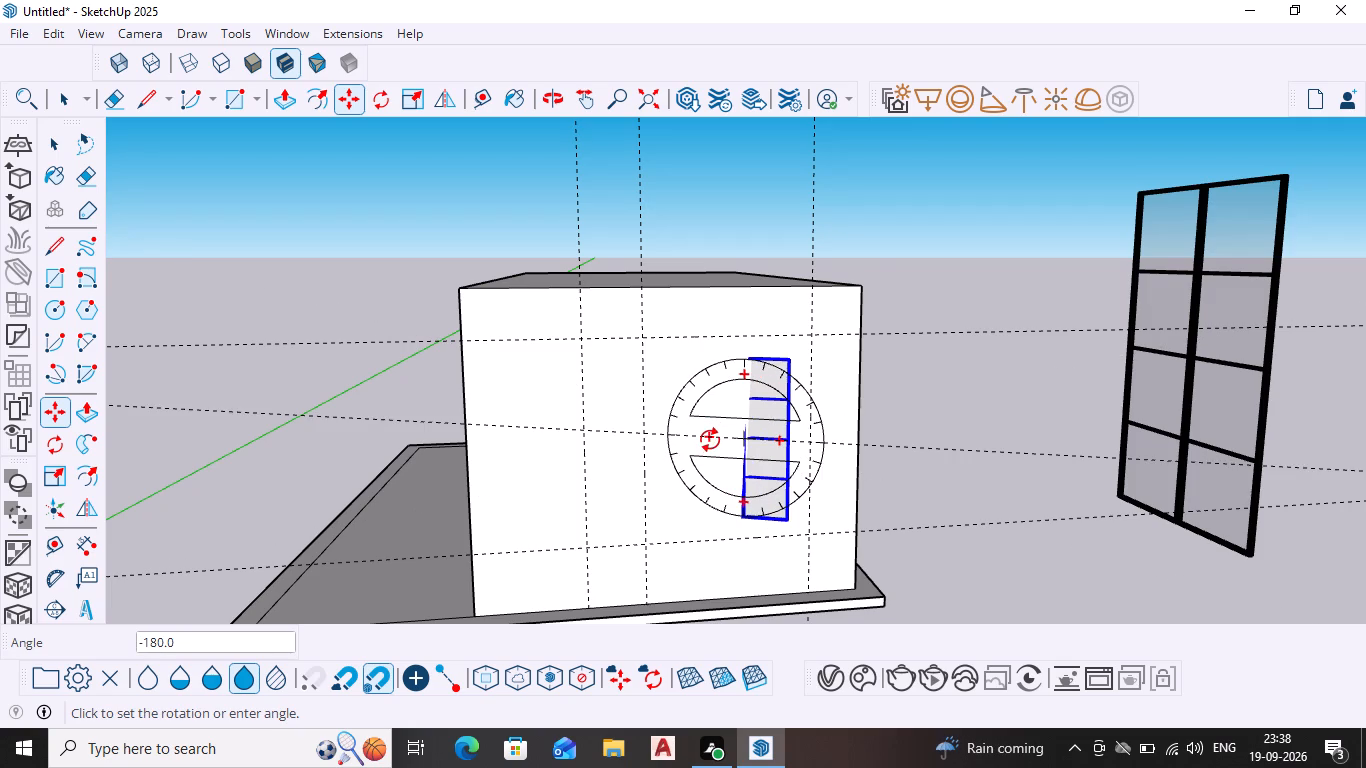
scroll(710, 440, "up", 4)
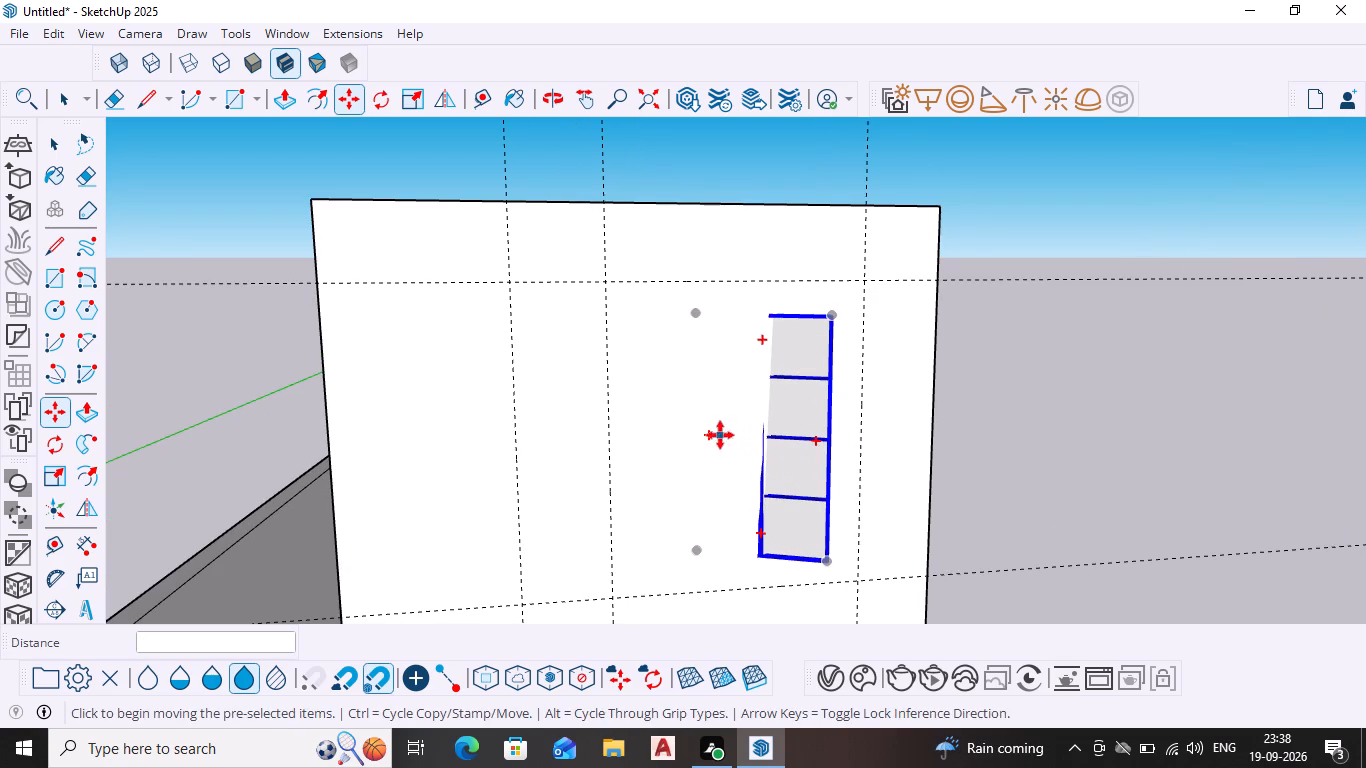
left_click_drag(814, 446, 817, 445)
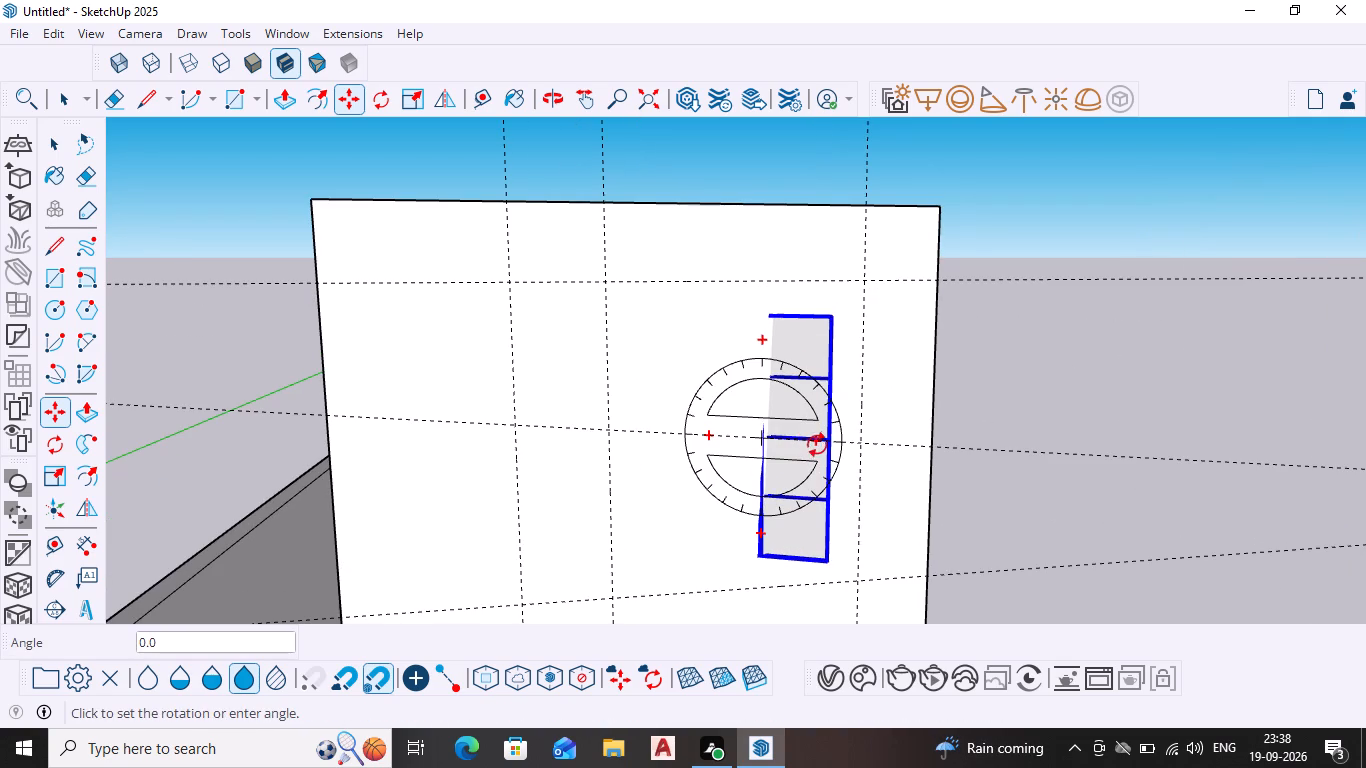
left_click_drag(817, 445, 819, 437)
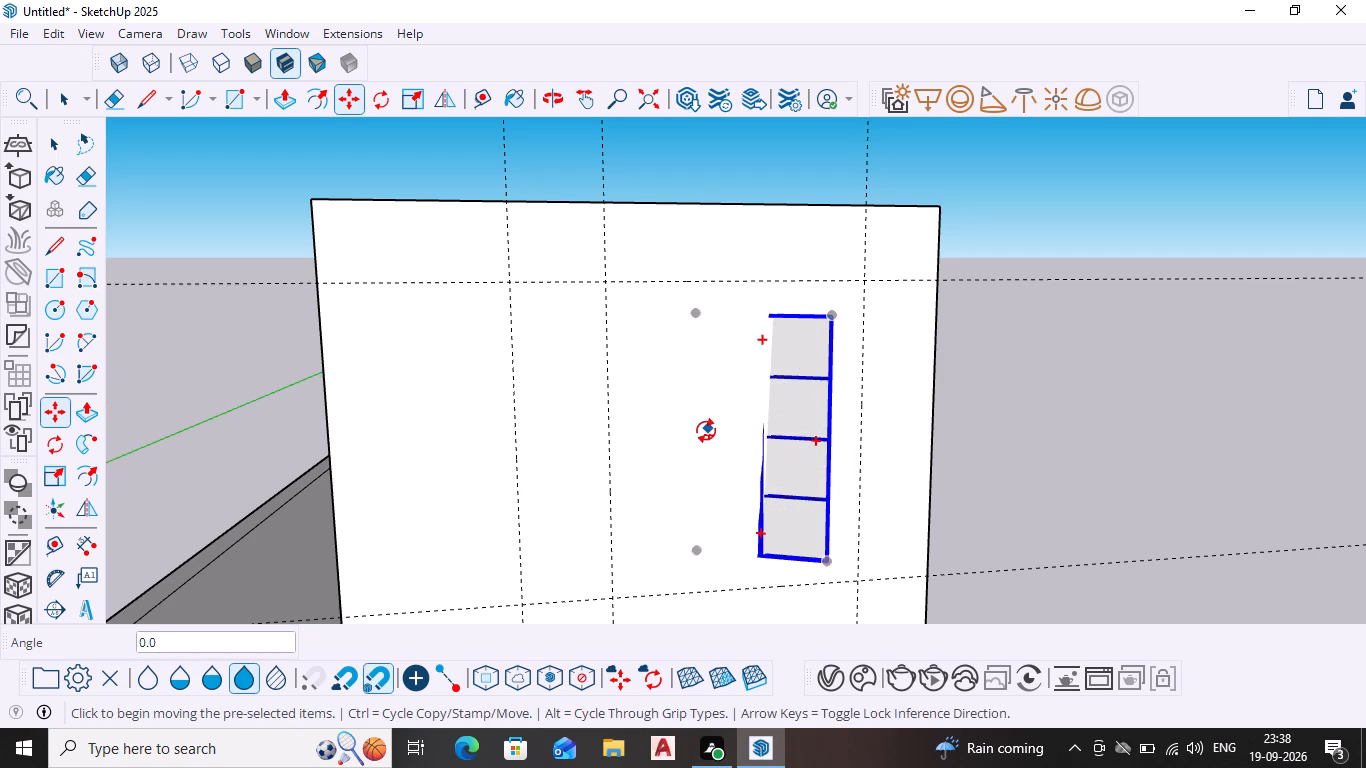
left_click_drag(705, 432, 705, 445)
Move the tilted window copy off the wall into the open space beyond the slab's far side and deselect it.
scroll(944, 435, "down", 5)
scroll(1048, 436, "down", 2)
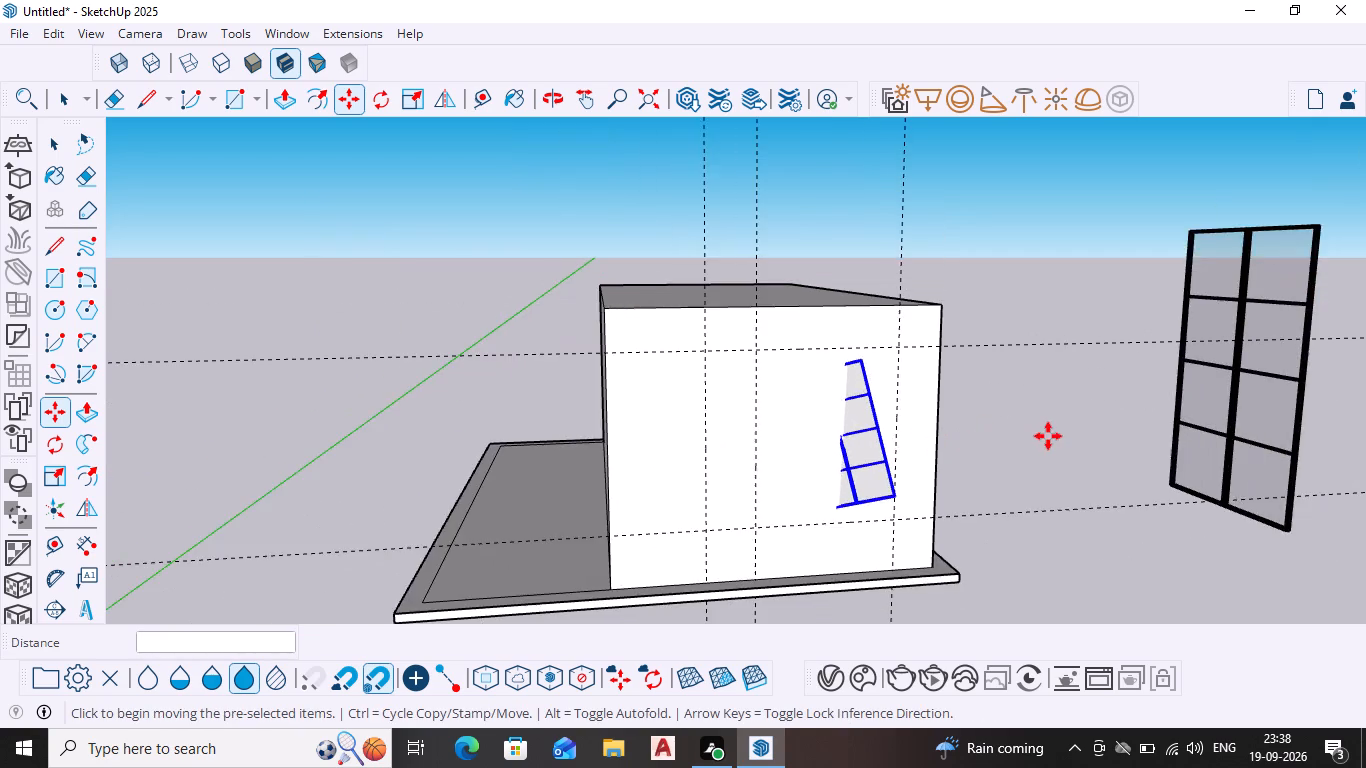
scroll(1048, 436, "down", 1)
left_click(1205, 388)
scroll(1214, 392, "up", 3)
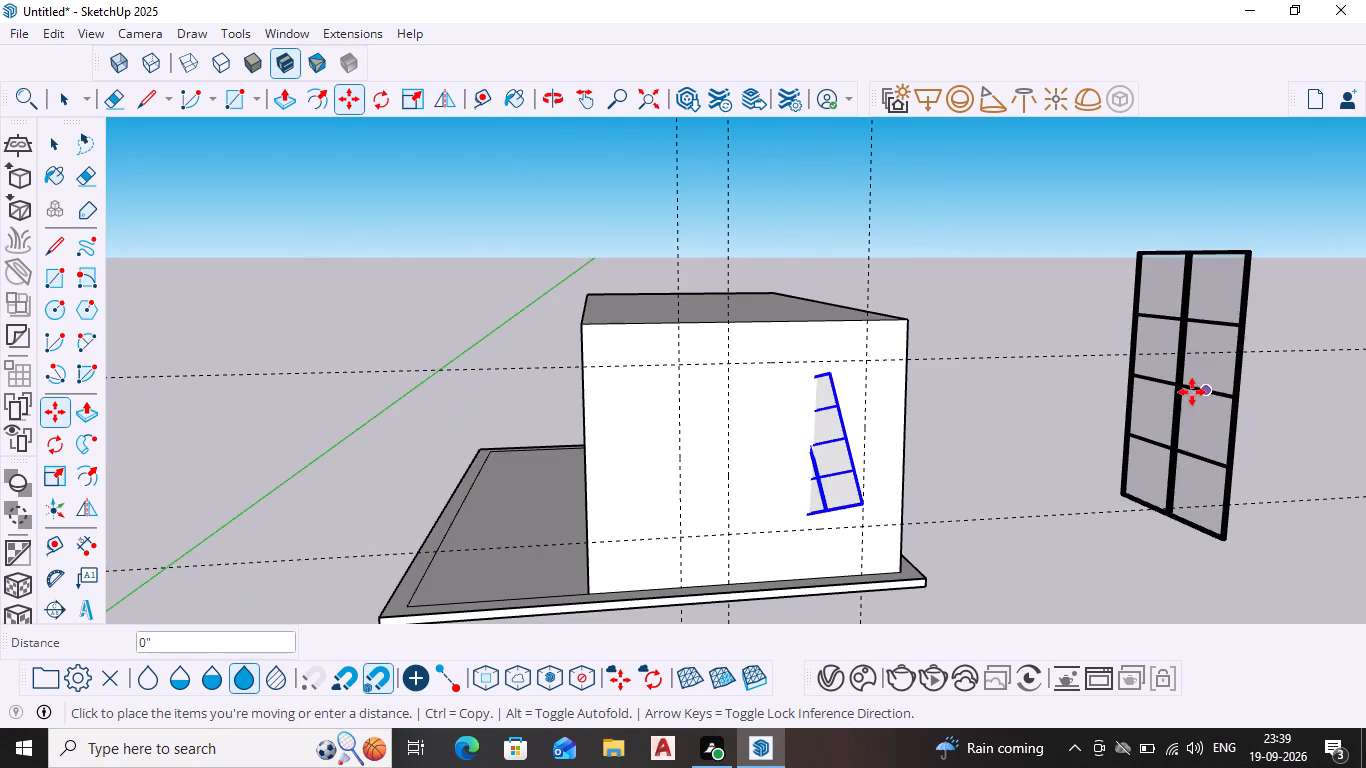
left_click(417, 227)
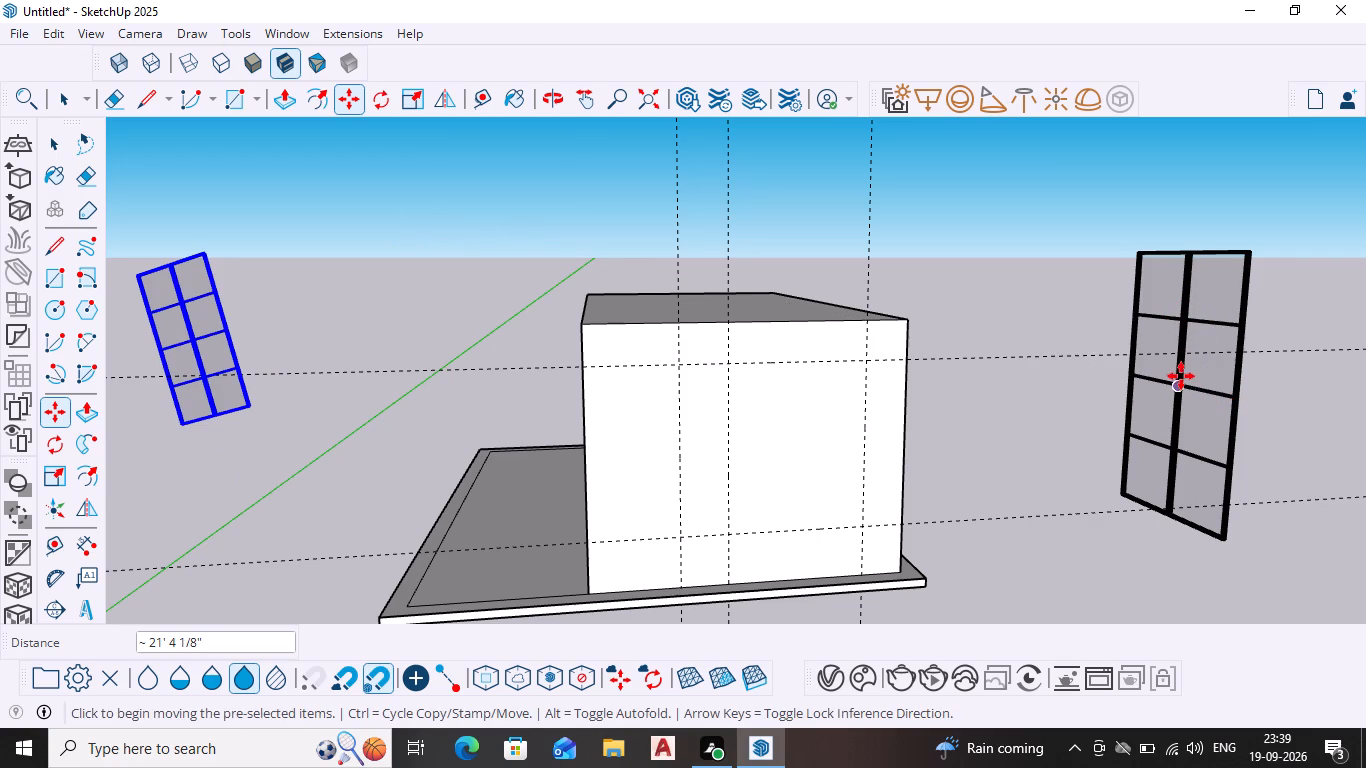
left_click_drag(1181, 377, 868, 449)
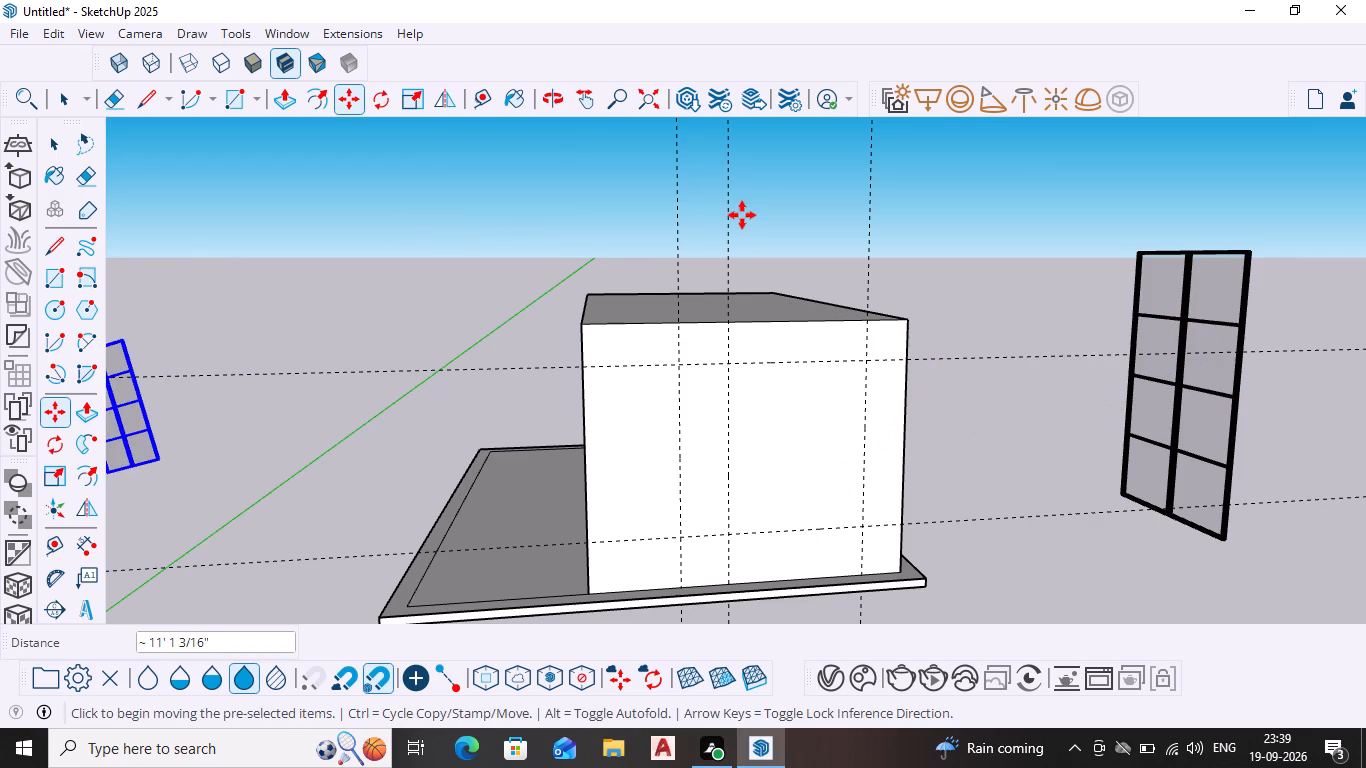
key("Escape")
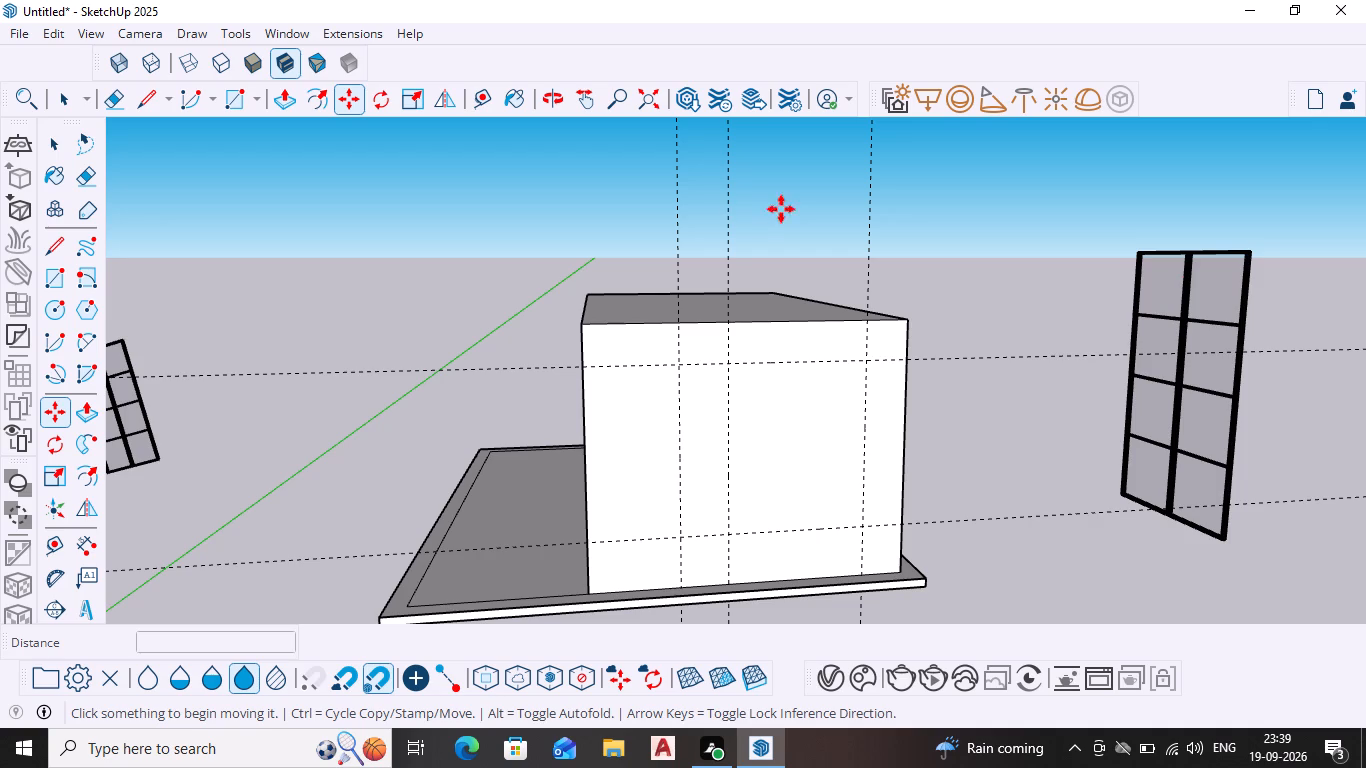
Move the larger window about 10' 3 7/16" onto the wall and another 2' 2 1/2" towards the wall's middle.
left_click_drag(1224, 543, 920, 585)
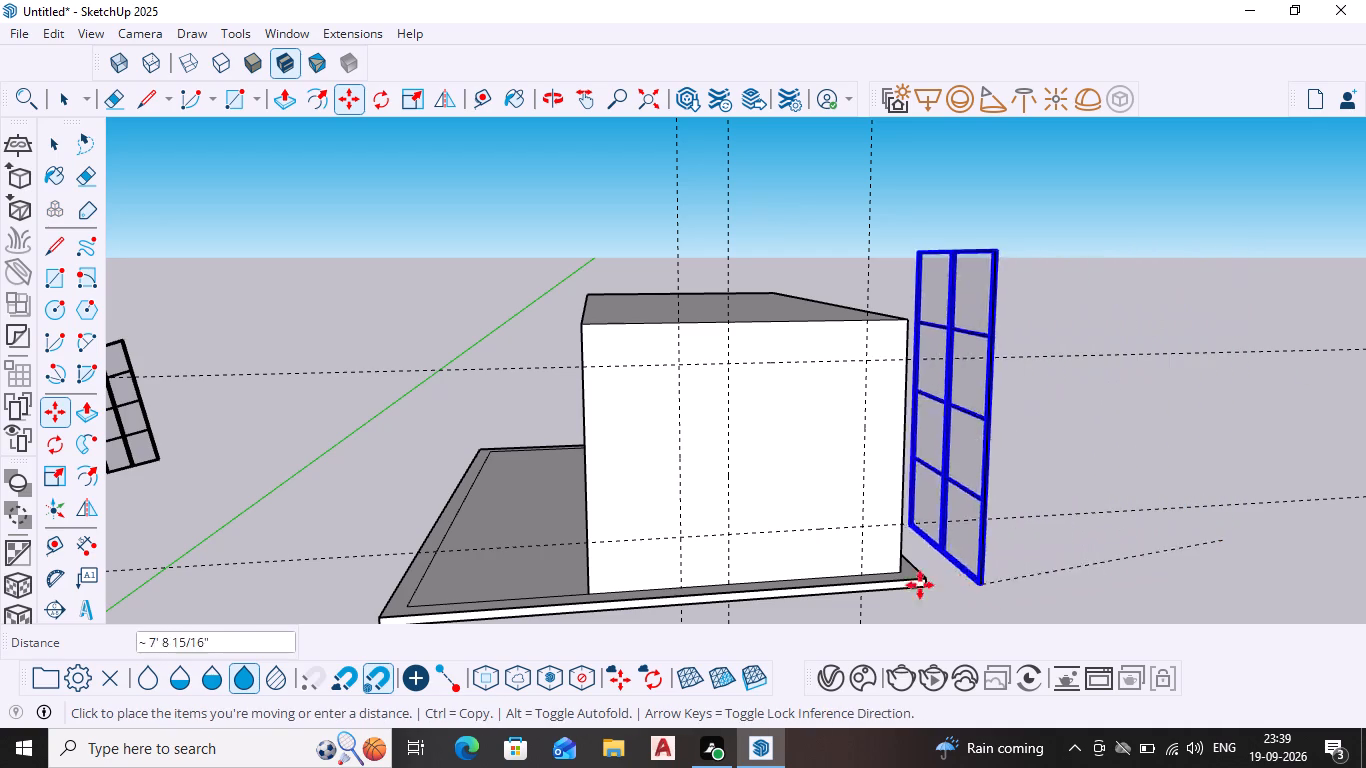
left_click_drag(920, 585, 854, 551)
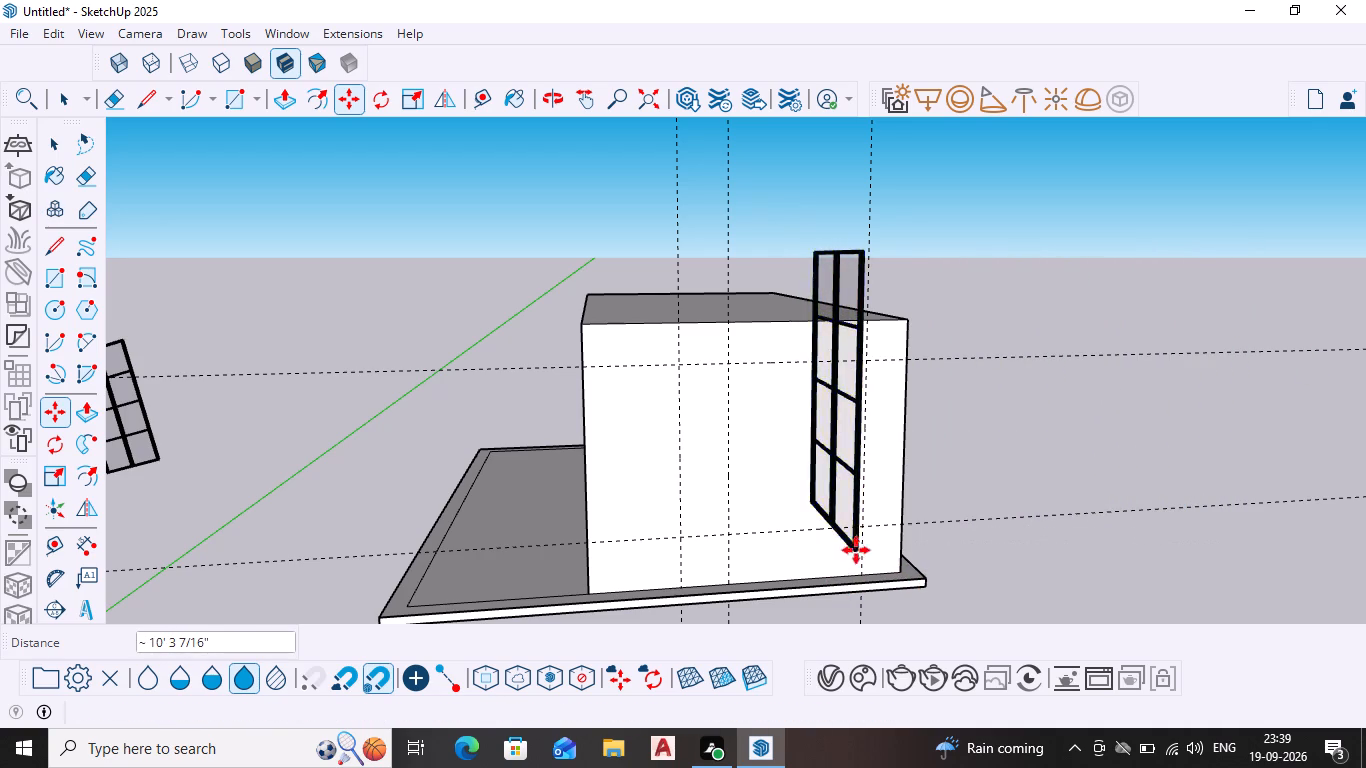
left_click_drag(868, 258, 784, 268)
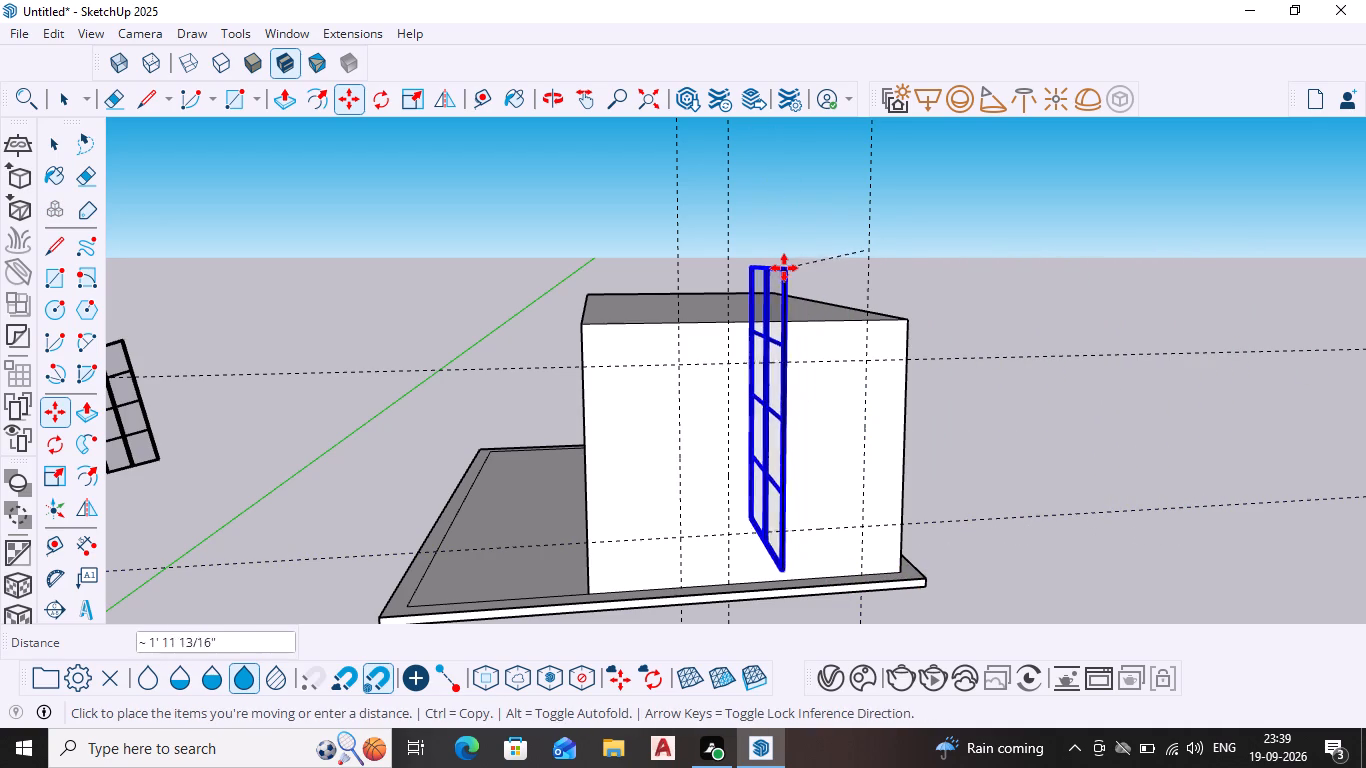
left_click_drag(784, 268, 780, 268)
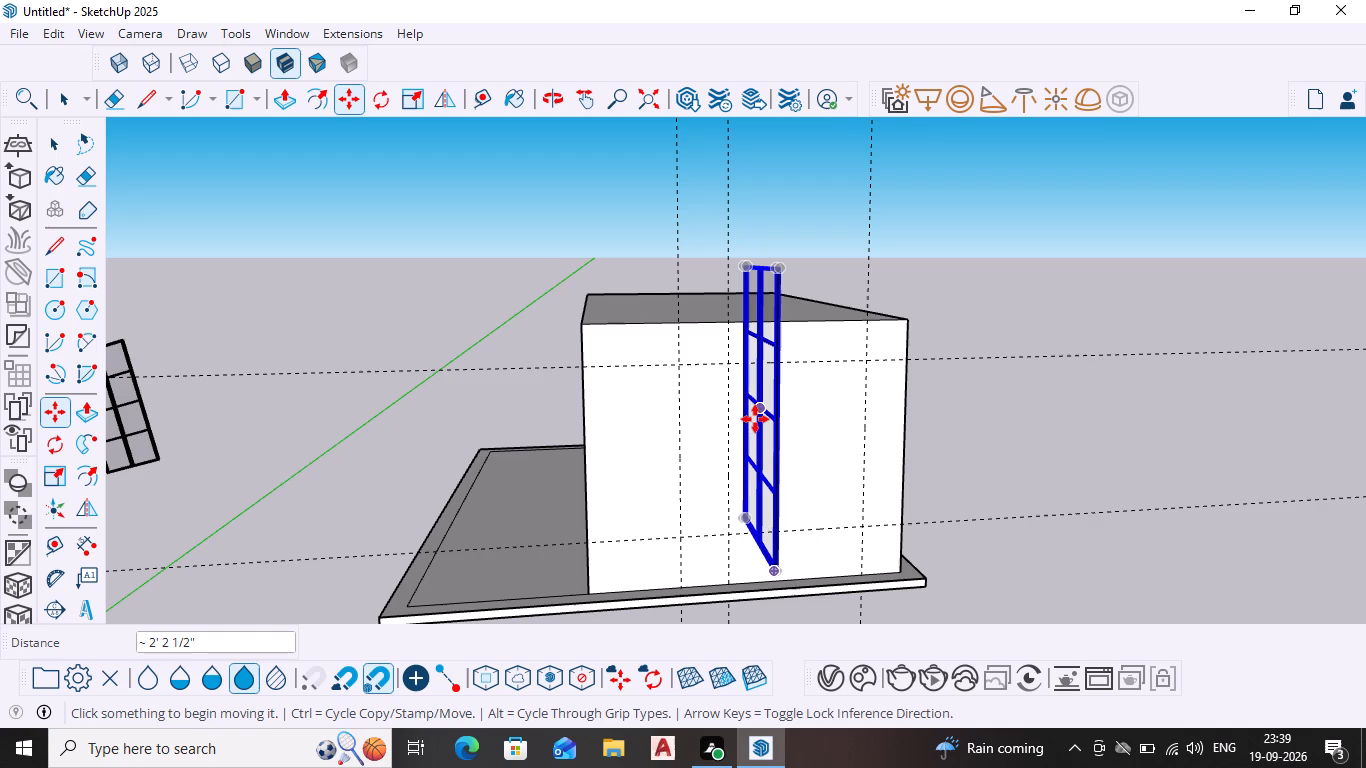
middle_click(801, 420)
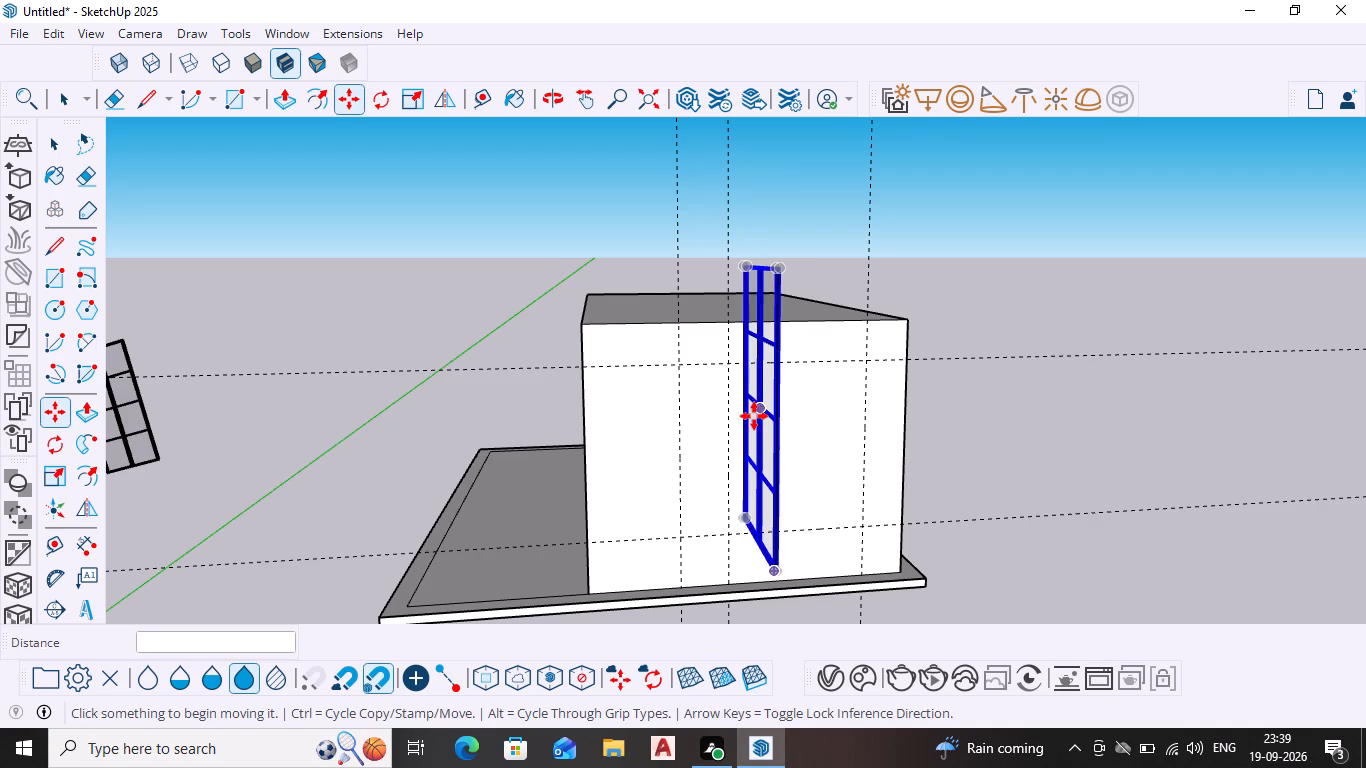
Move the larger window about 4 3/16", and another 1' 7 5/16" outwards past the outermost vertical guide.
left_click(753, 414)
middle_click_drag(754, 416, 882, 421)
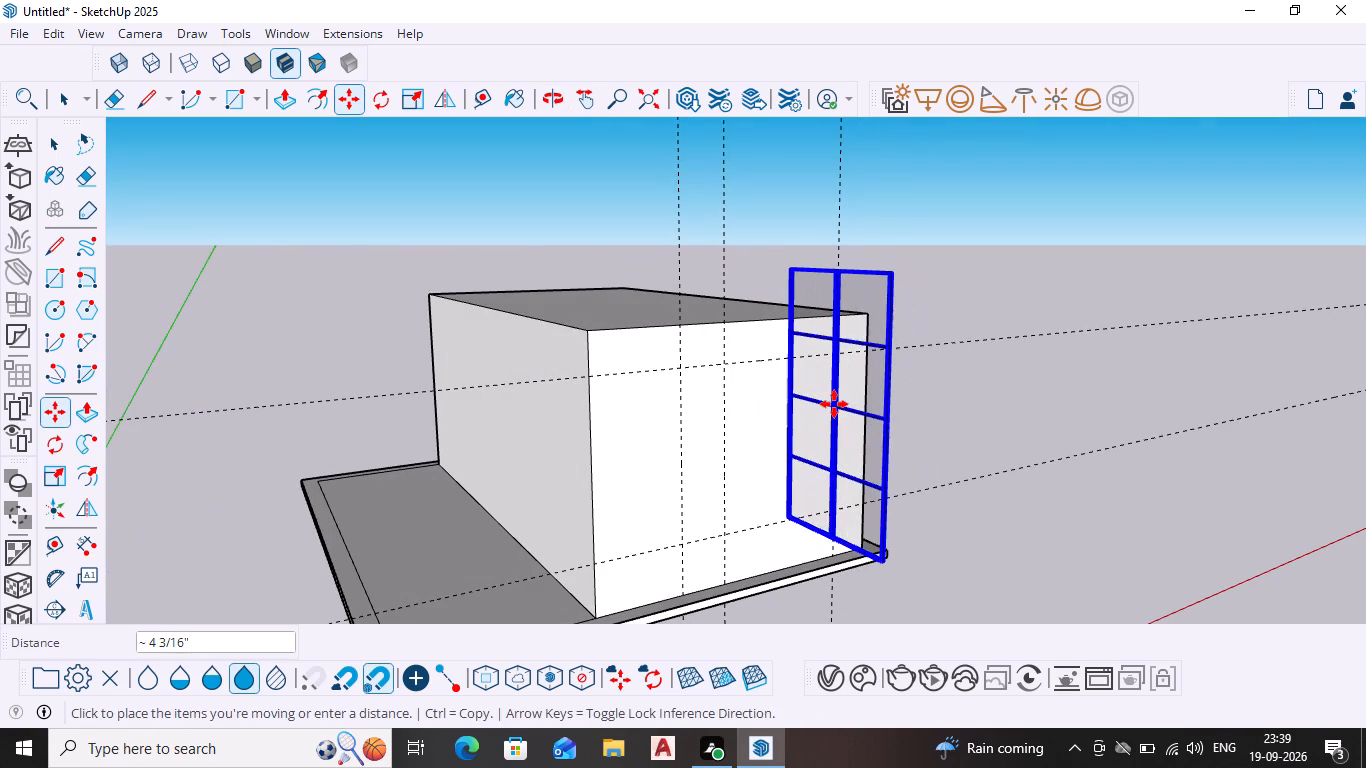
left_click(834, 404)
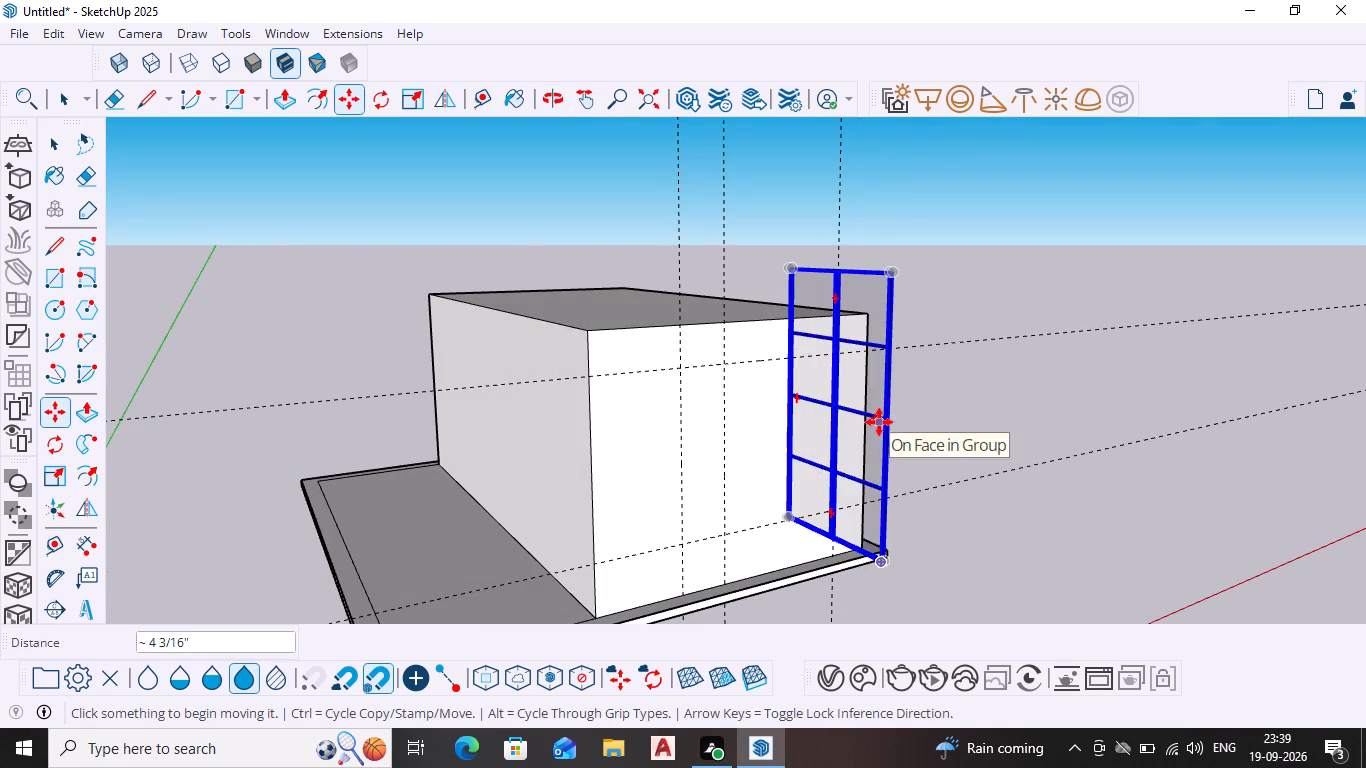
left_click_drag(879, 422, 923, 417)
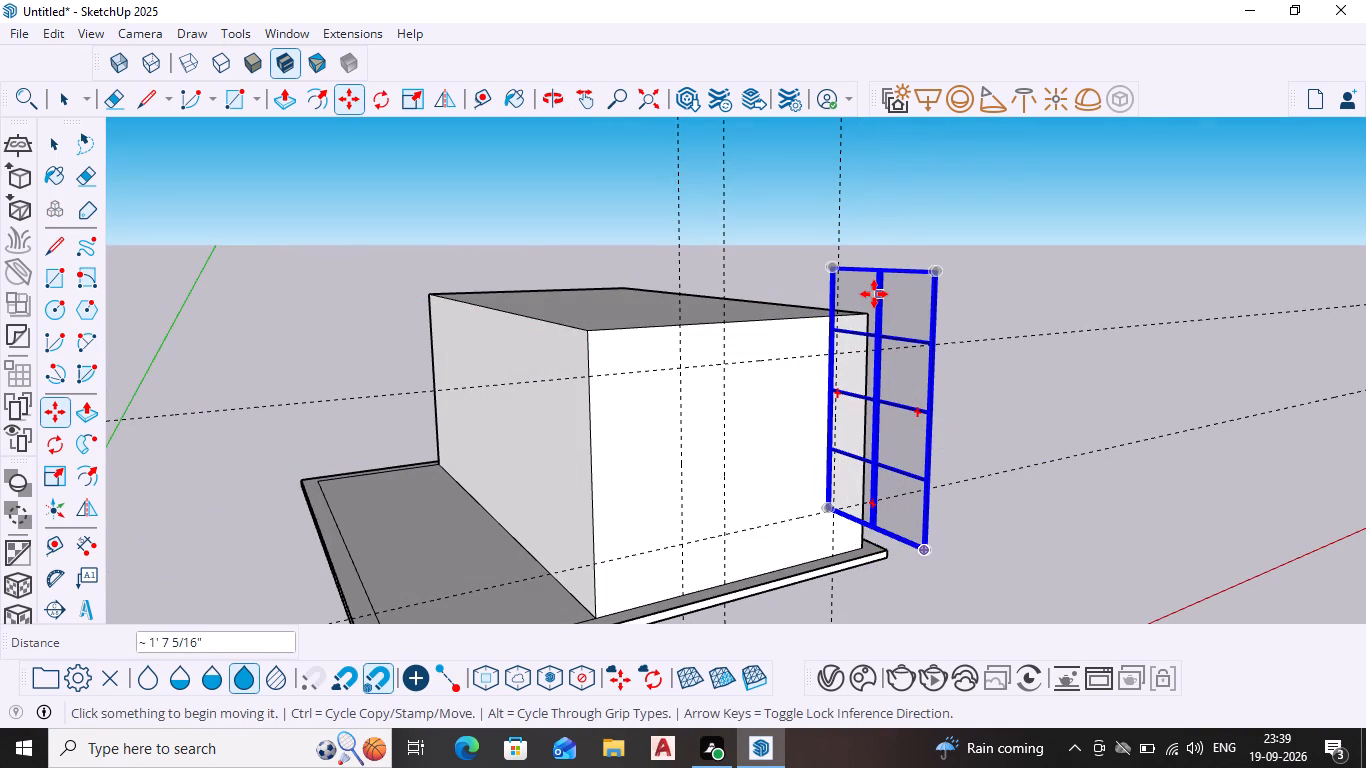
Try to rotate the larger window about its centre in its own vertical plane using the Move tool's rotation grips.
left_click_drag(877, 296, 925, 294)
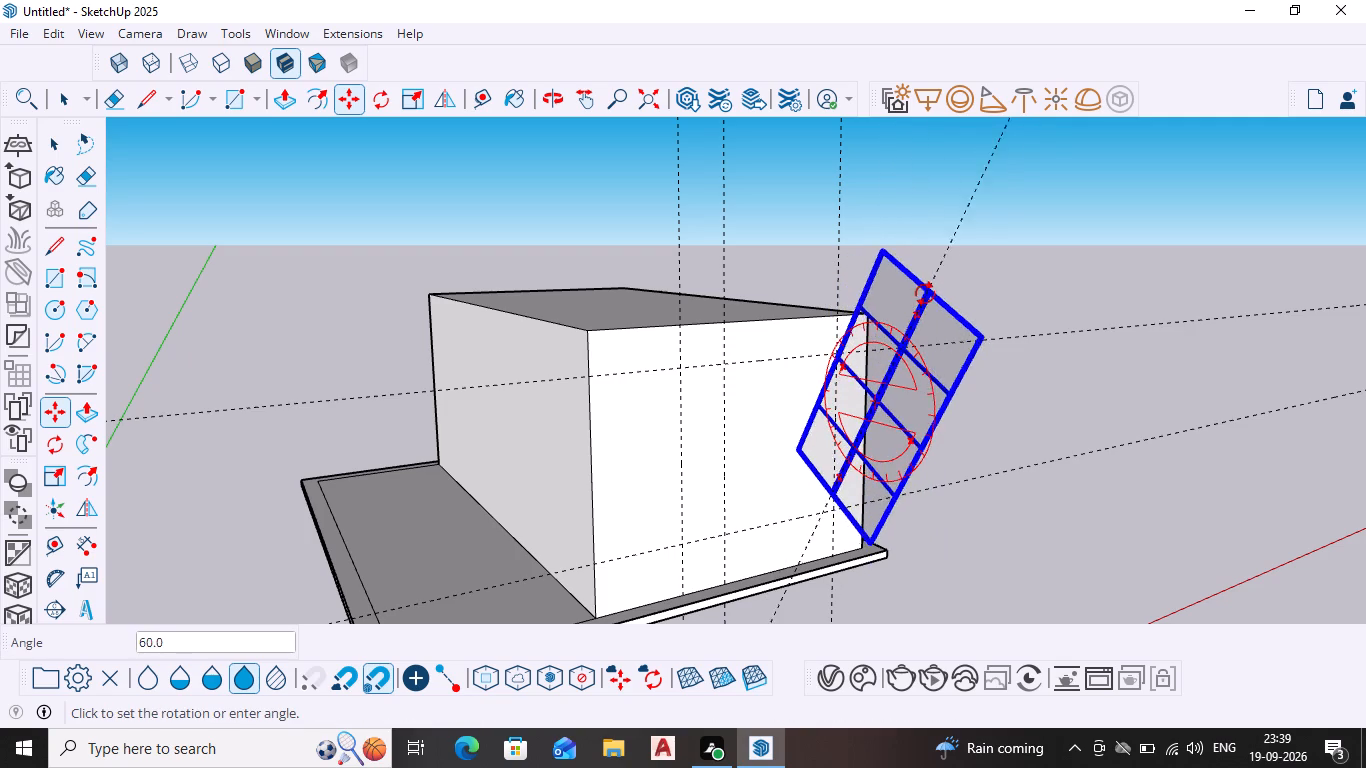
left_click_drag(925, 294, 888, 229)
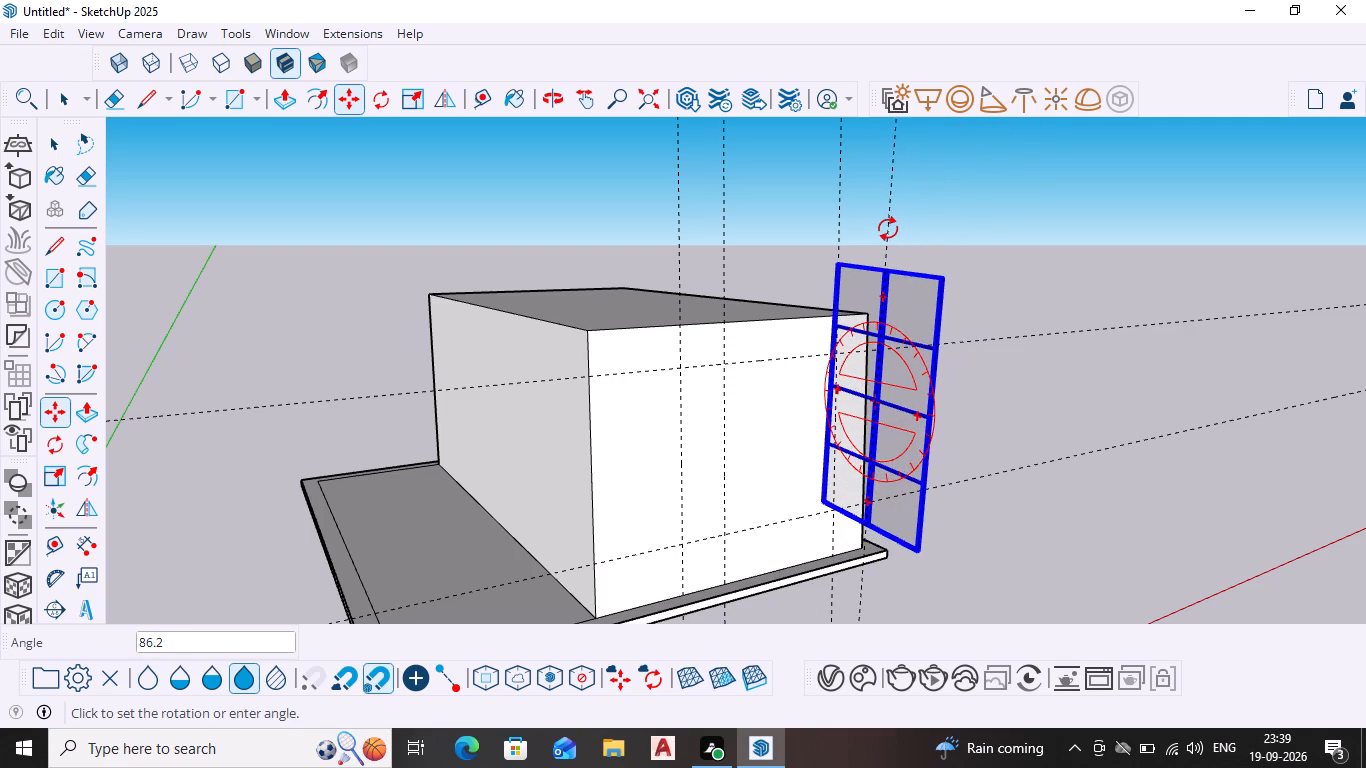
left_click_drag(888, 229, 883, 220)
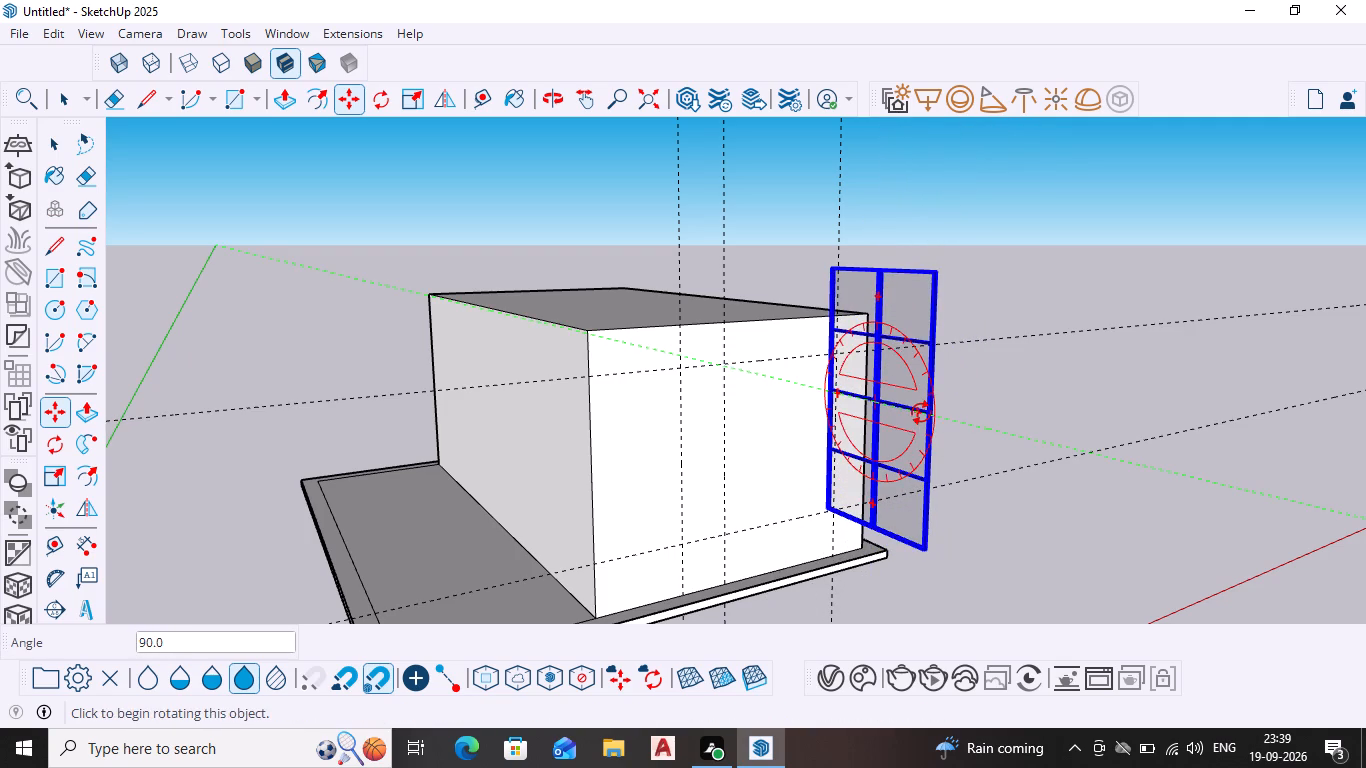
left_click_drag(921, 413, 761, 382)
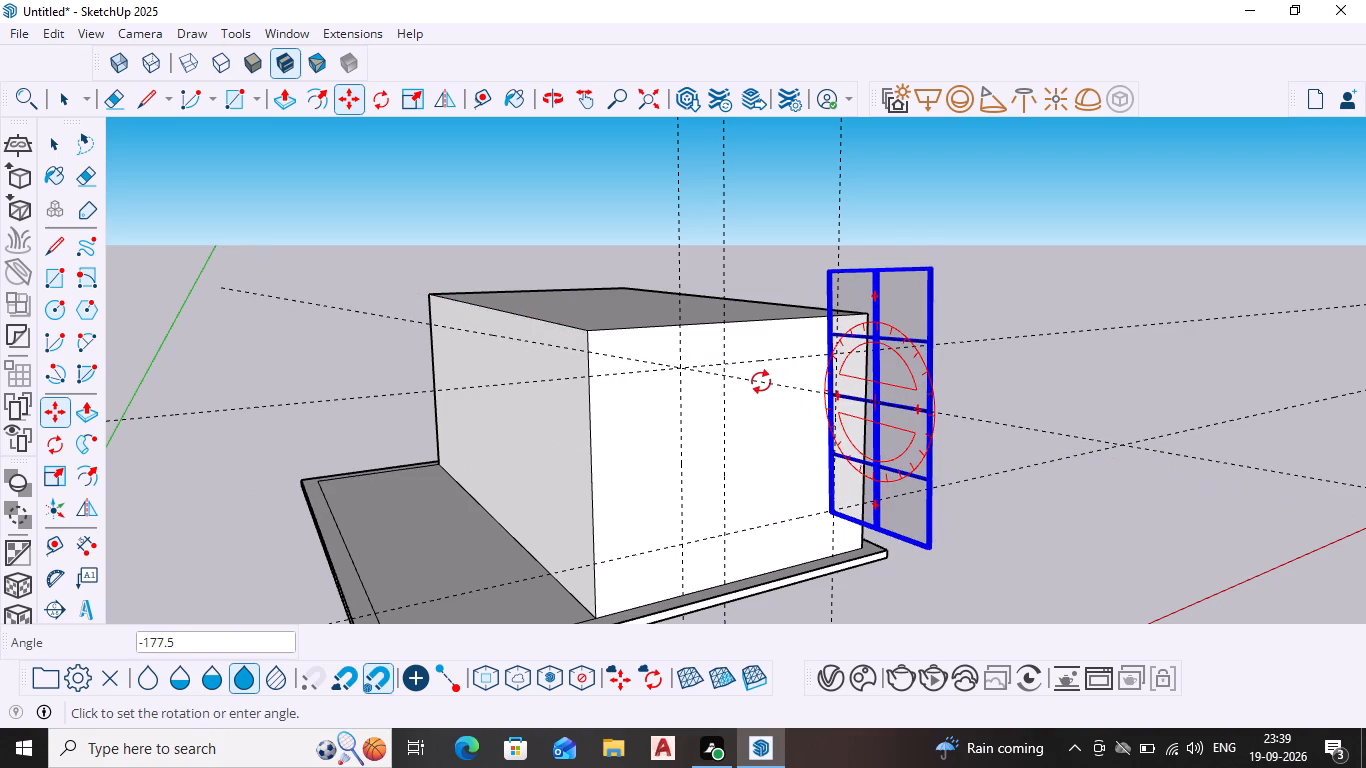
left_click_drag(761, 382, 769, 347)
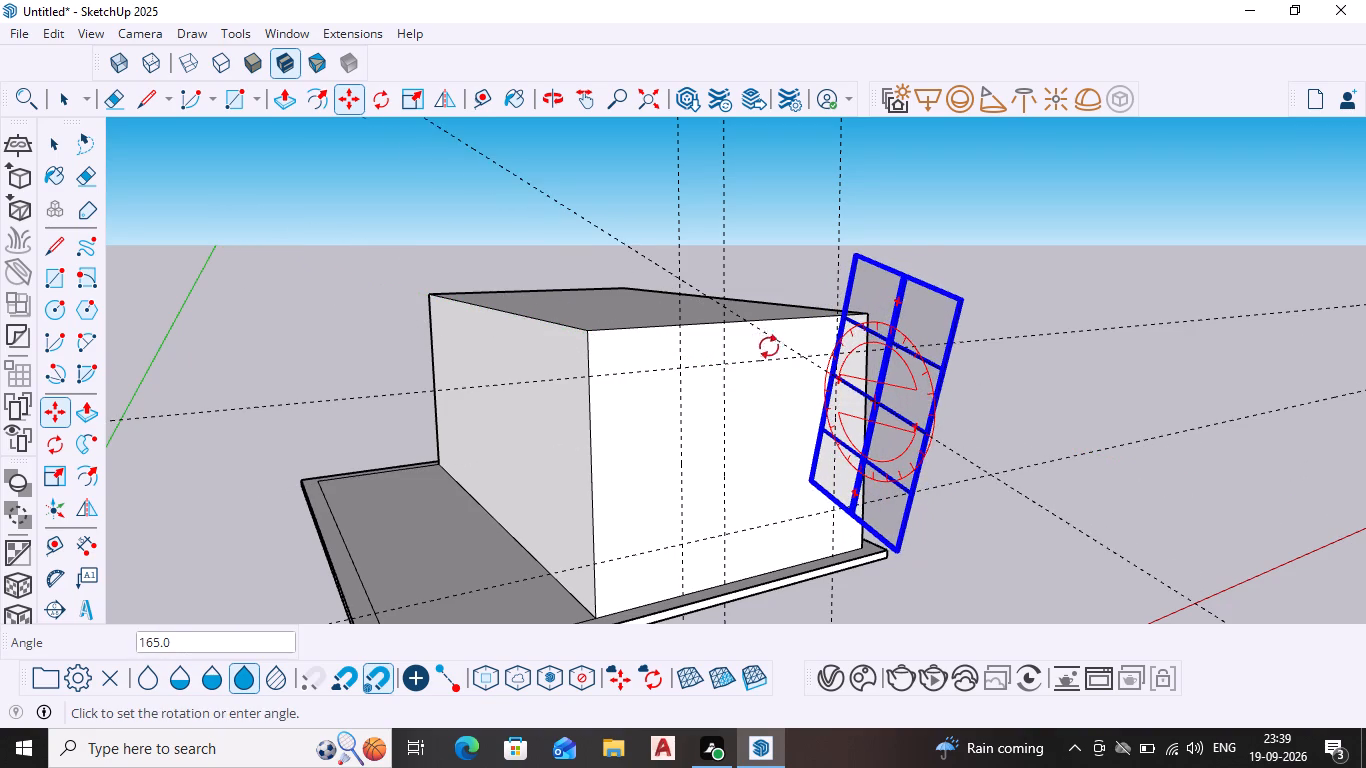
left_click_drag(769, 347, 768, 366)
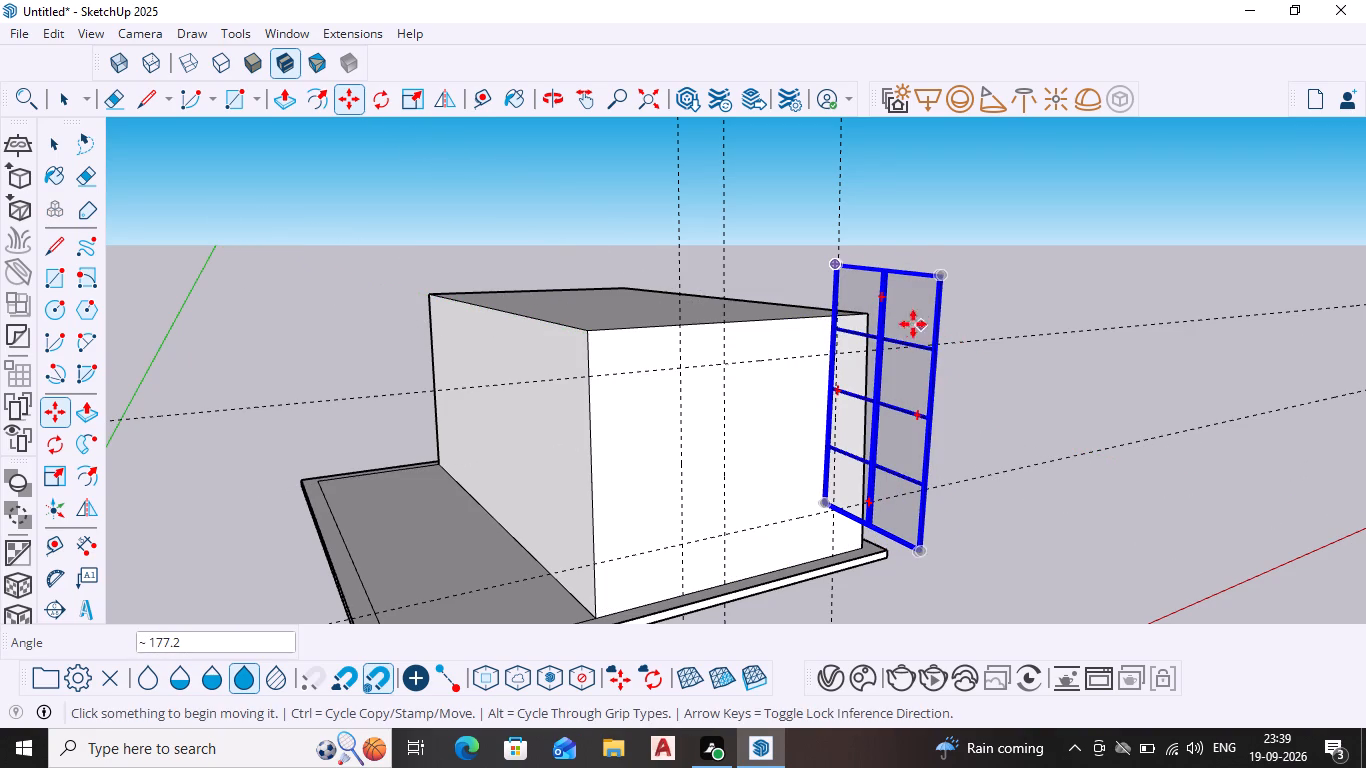
Move the larger window about 2' 8" back towards the wall's middle.
left_click_drag(876, 400, 910, 403)
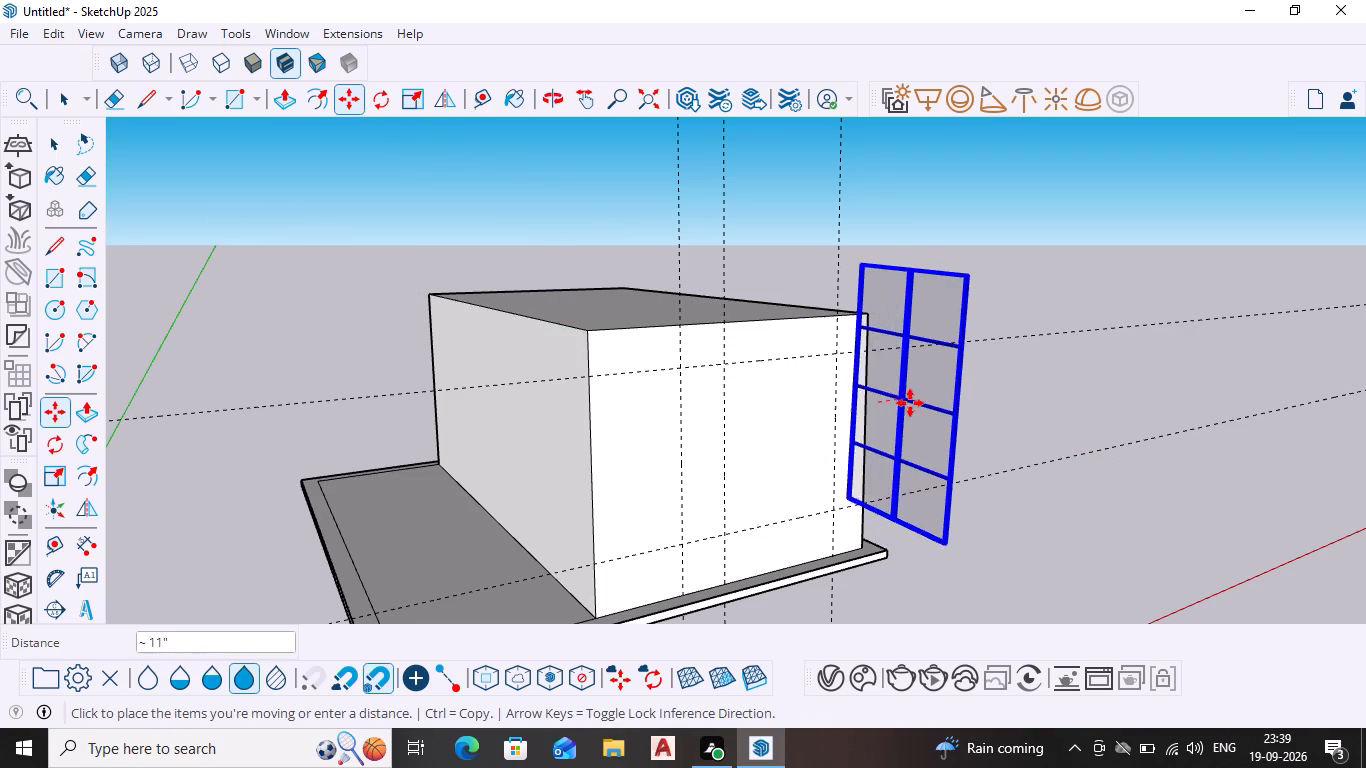
left_click_drag(910, 403, 808, 421)
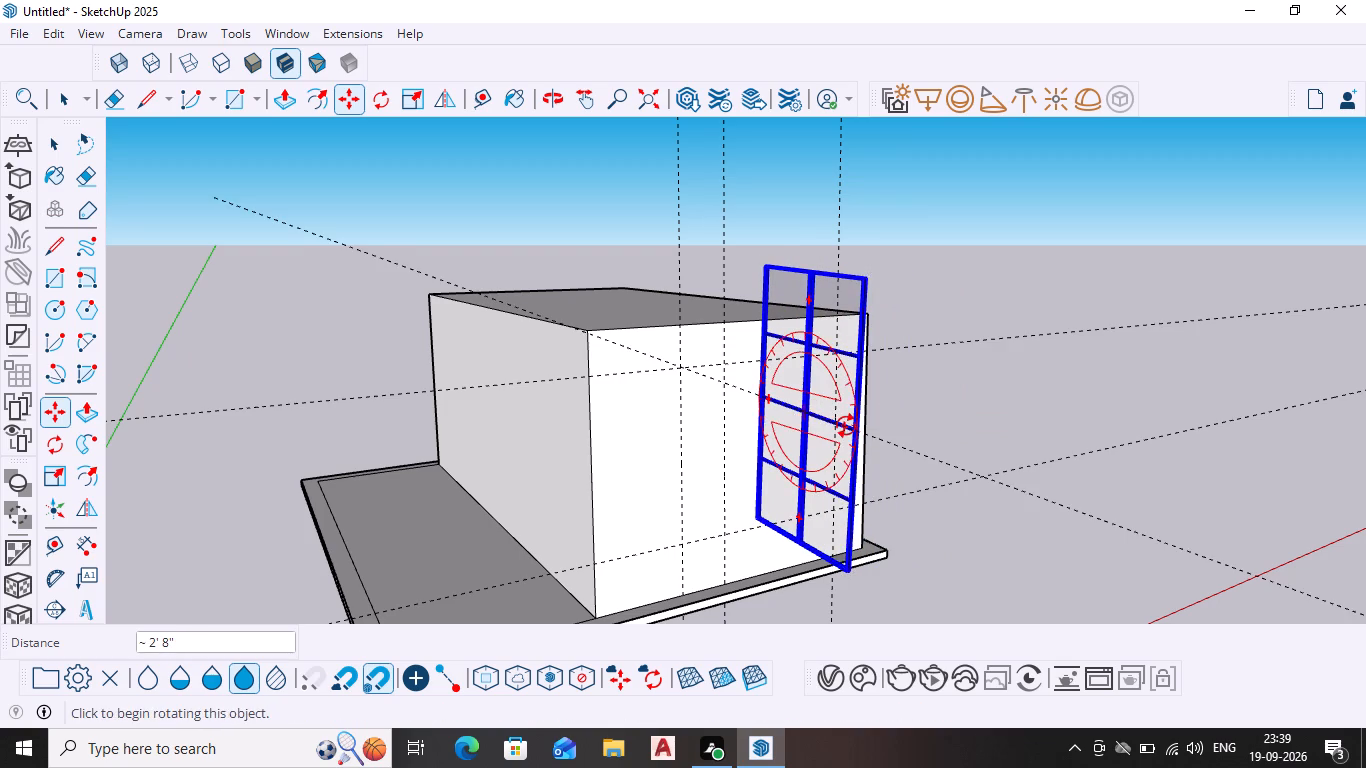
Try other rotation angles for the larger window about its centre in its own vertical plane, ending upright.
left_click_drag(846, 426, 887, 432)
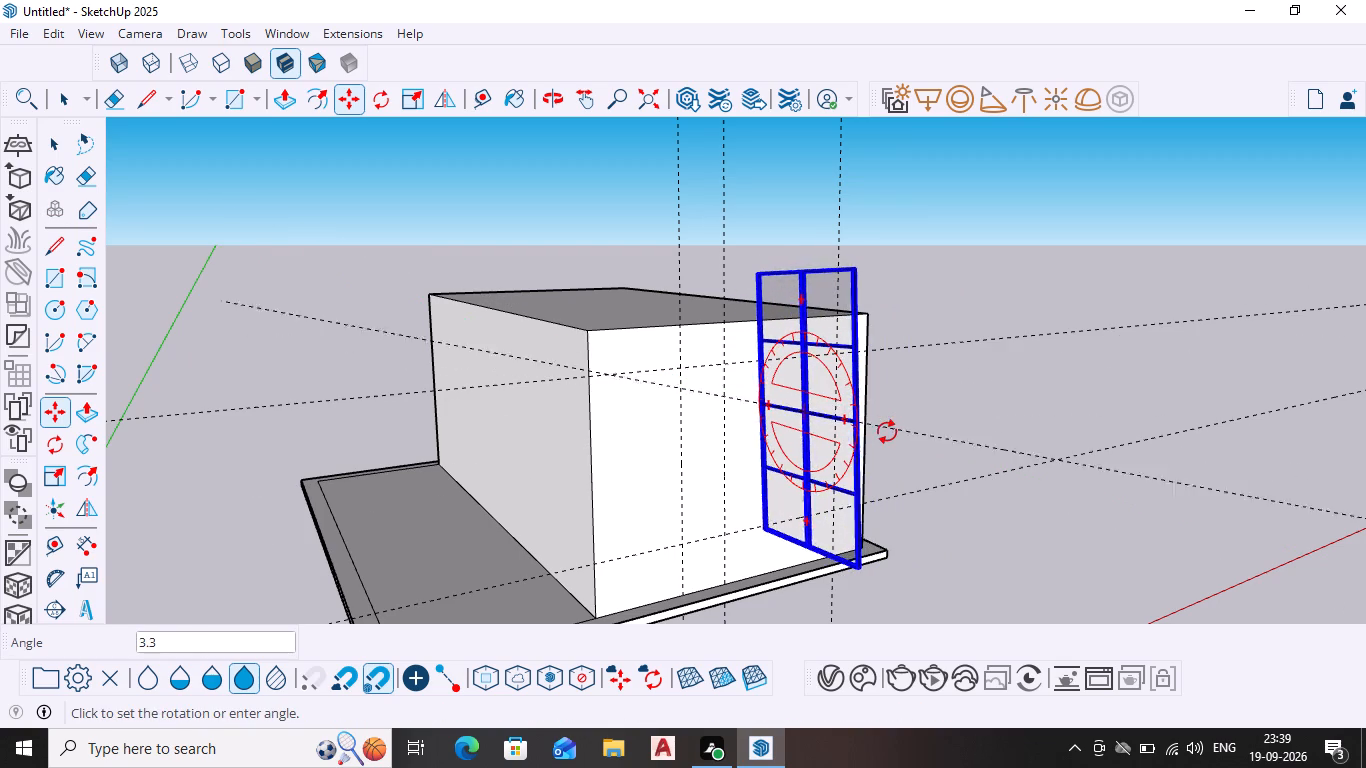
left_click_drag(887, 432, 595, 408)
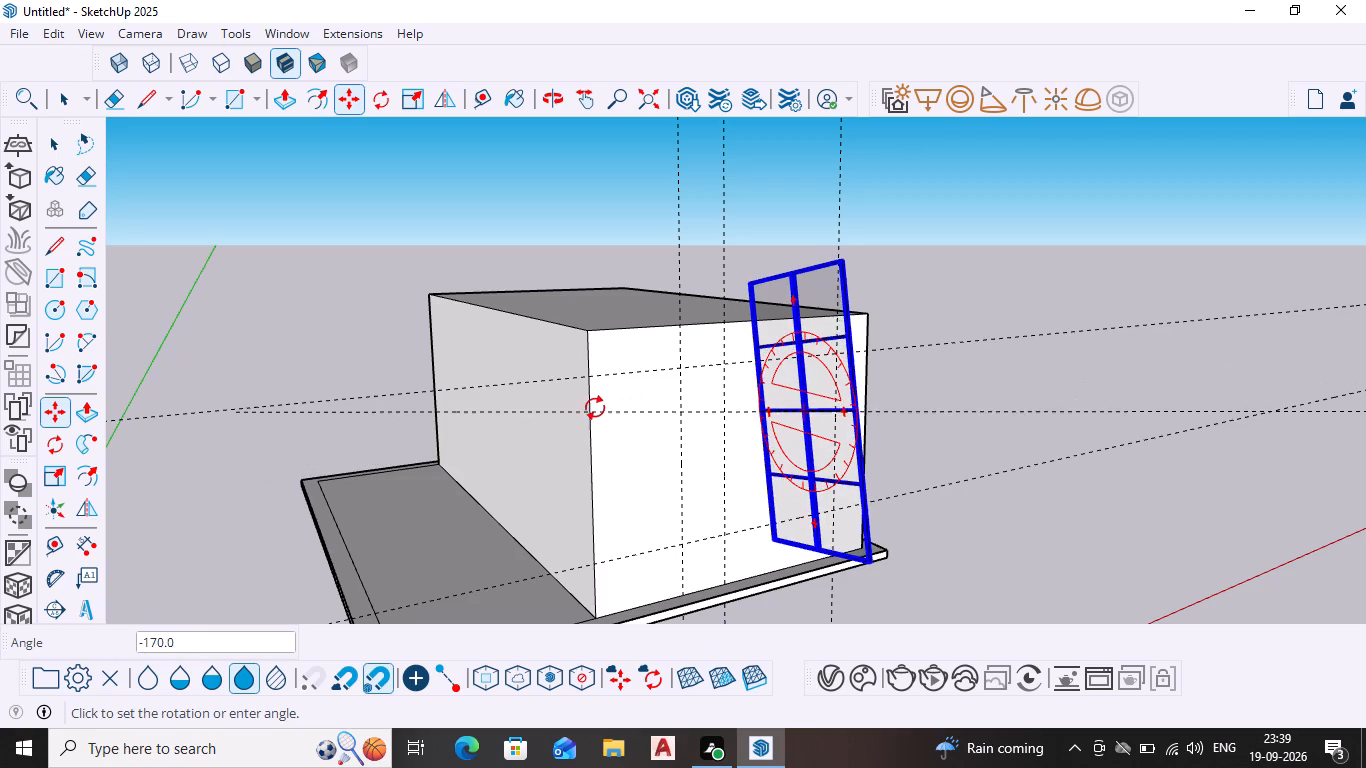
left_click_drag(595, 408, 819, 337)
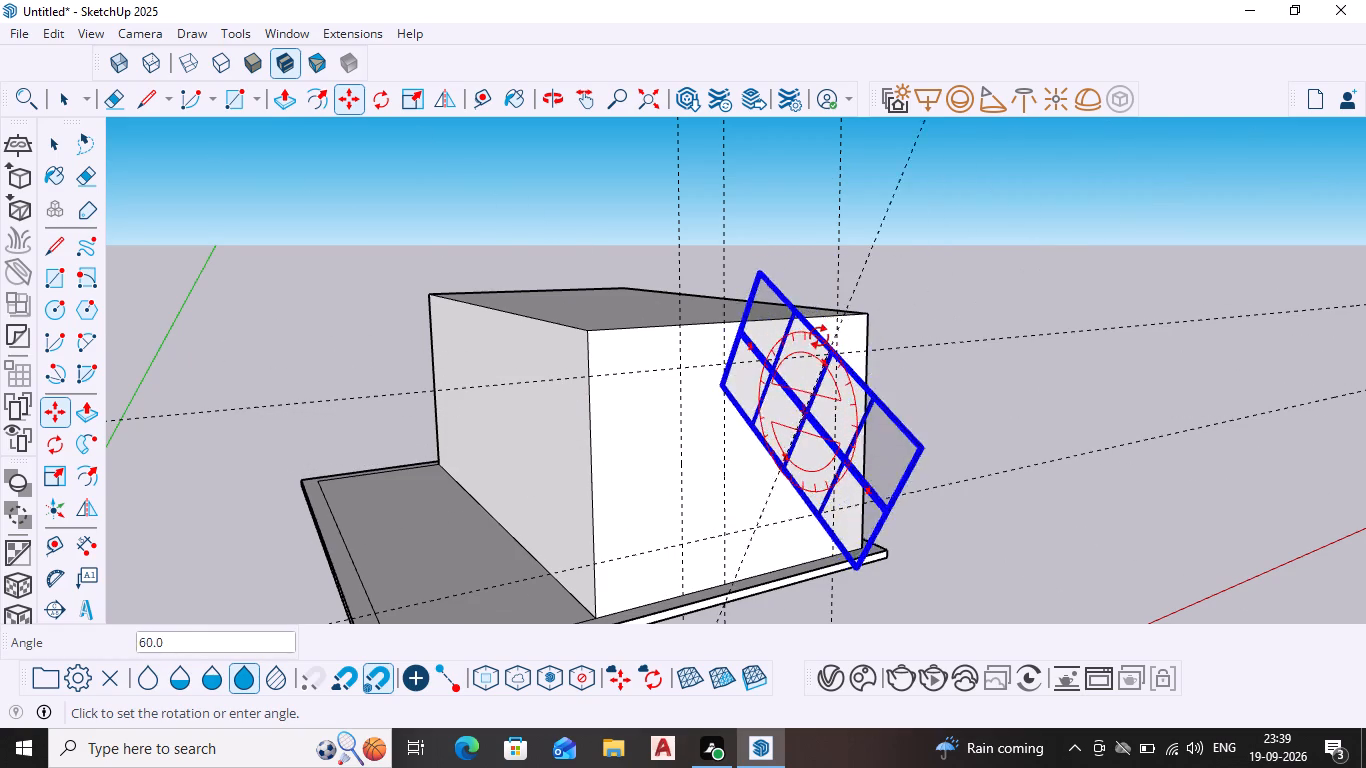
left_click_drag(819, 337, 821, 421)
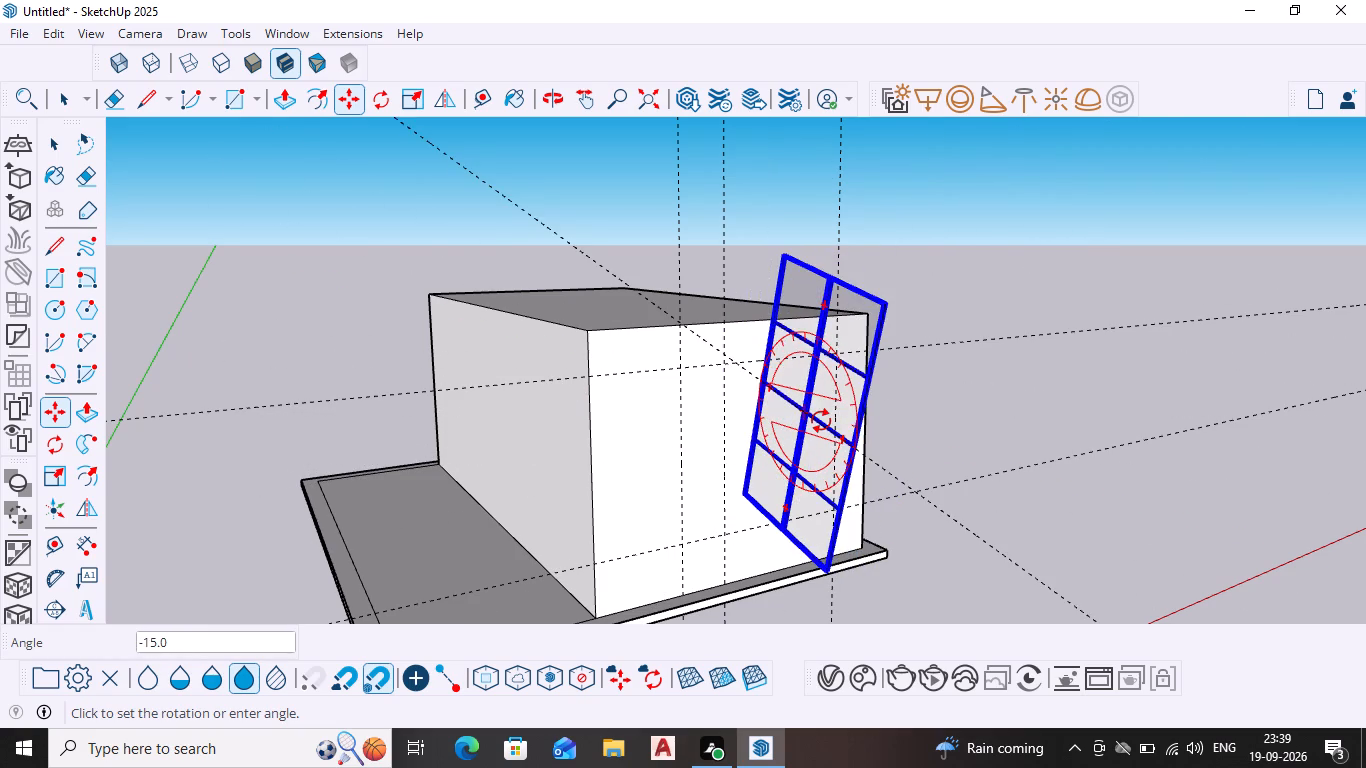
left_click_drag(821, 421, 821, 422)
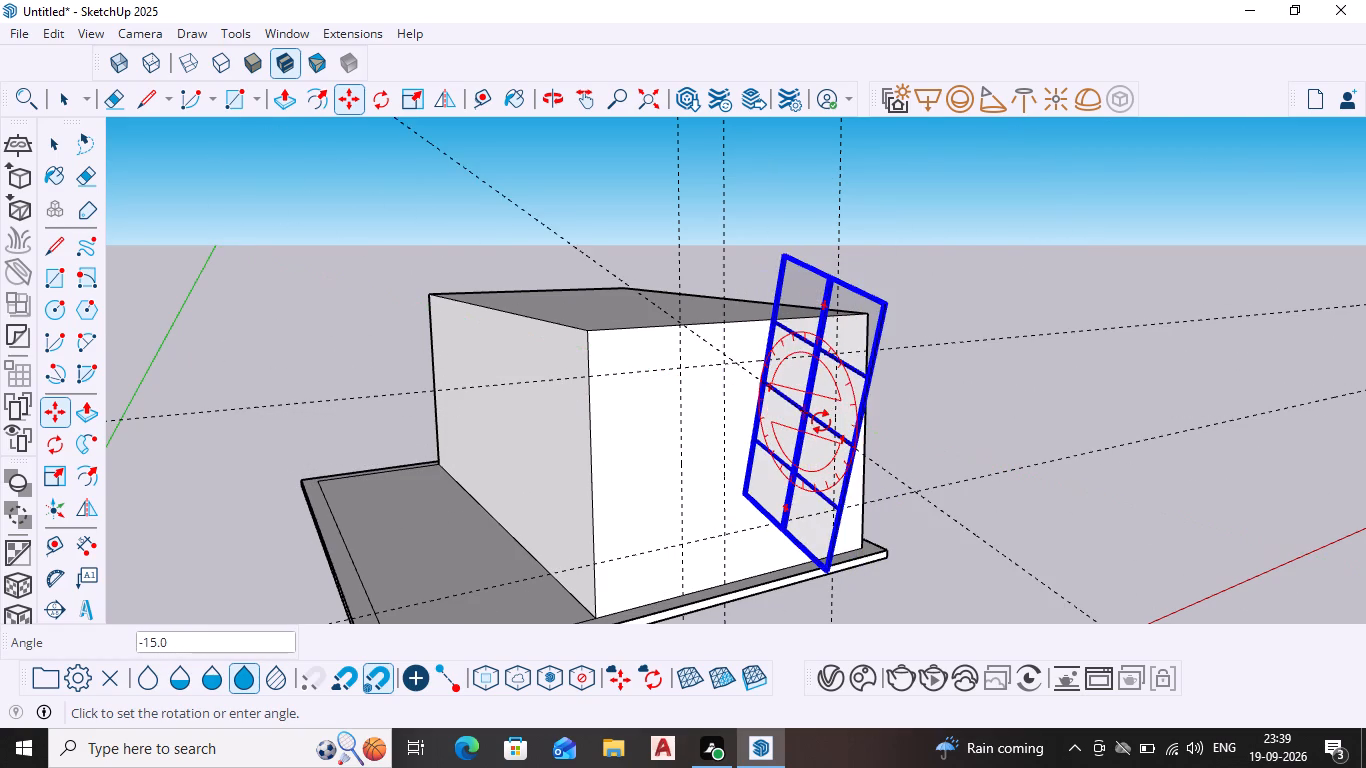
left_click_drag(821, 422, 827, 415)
Move the larger window about 4 1/4" further towards the wall's middle.
left_click(812, 339)
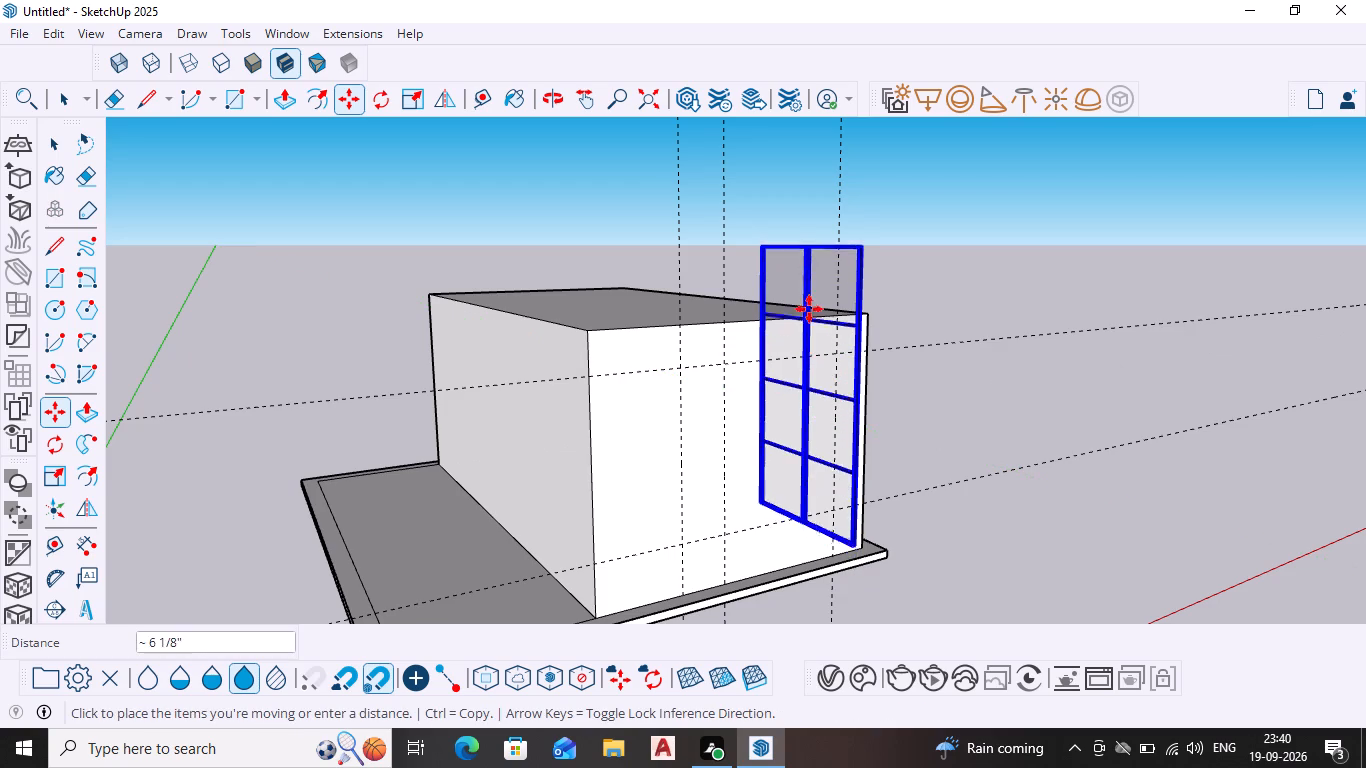
left_click(797, 340)
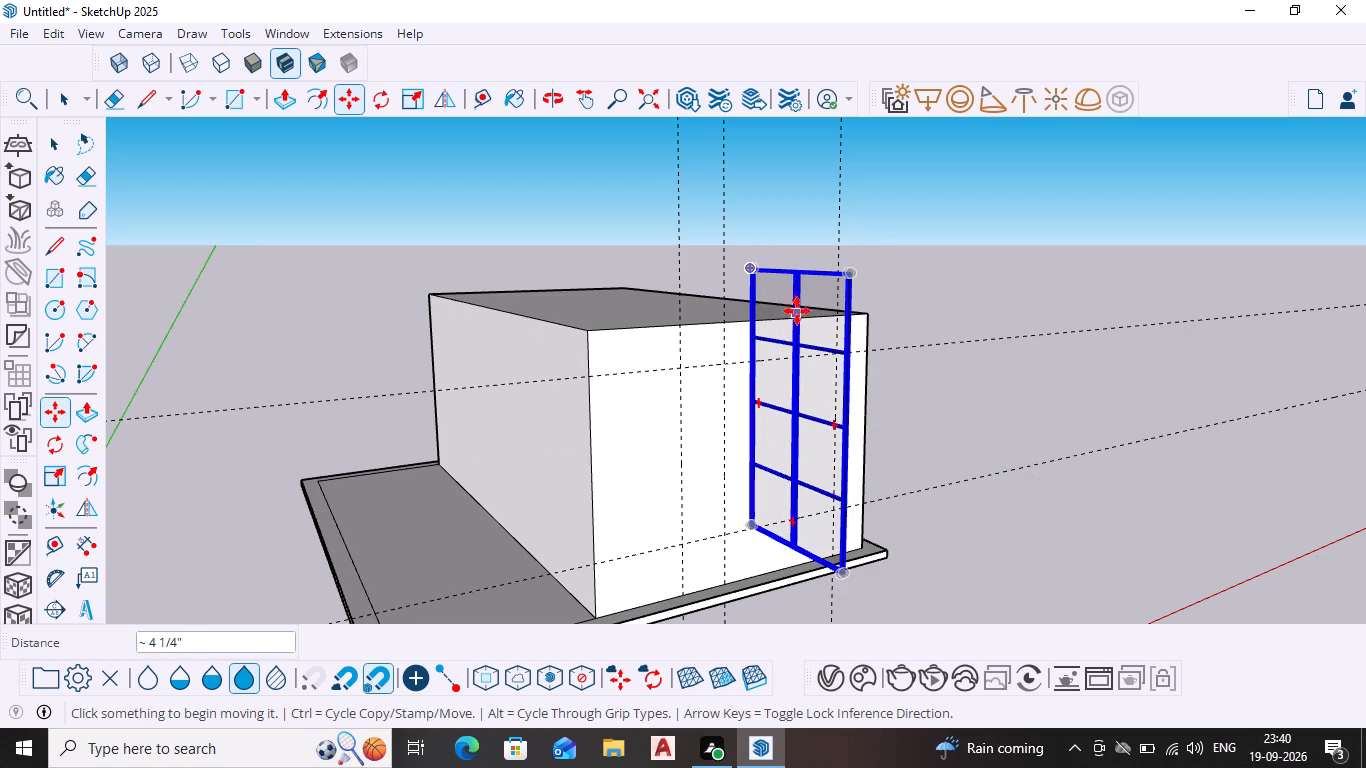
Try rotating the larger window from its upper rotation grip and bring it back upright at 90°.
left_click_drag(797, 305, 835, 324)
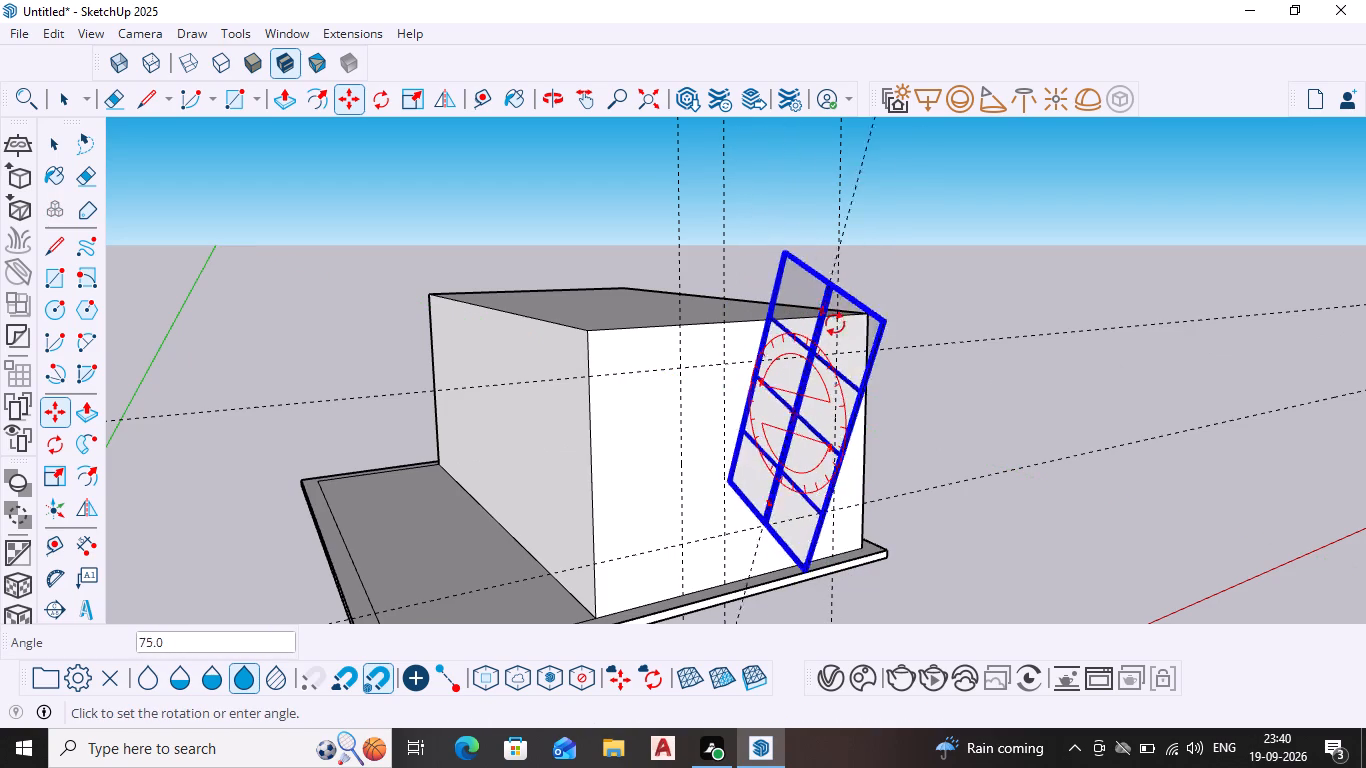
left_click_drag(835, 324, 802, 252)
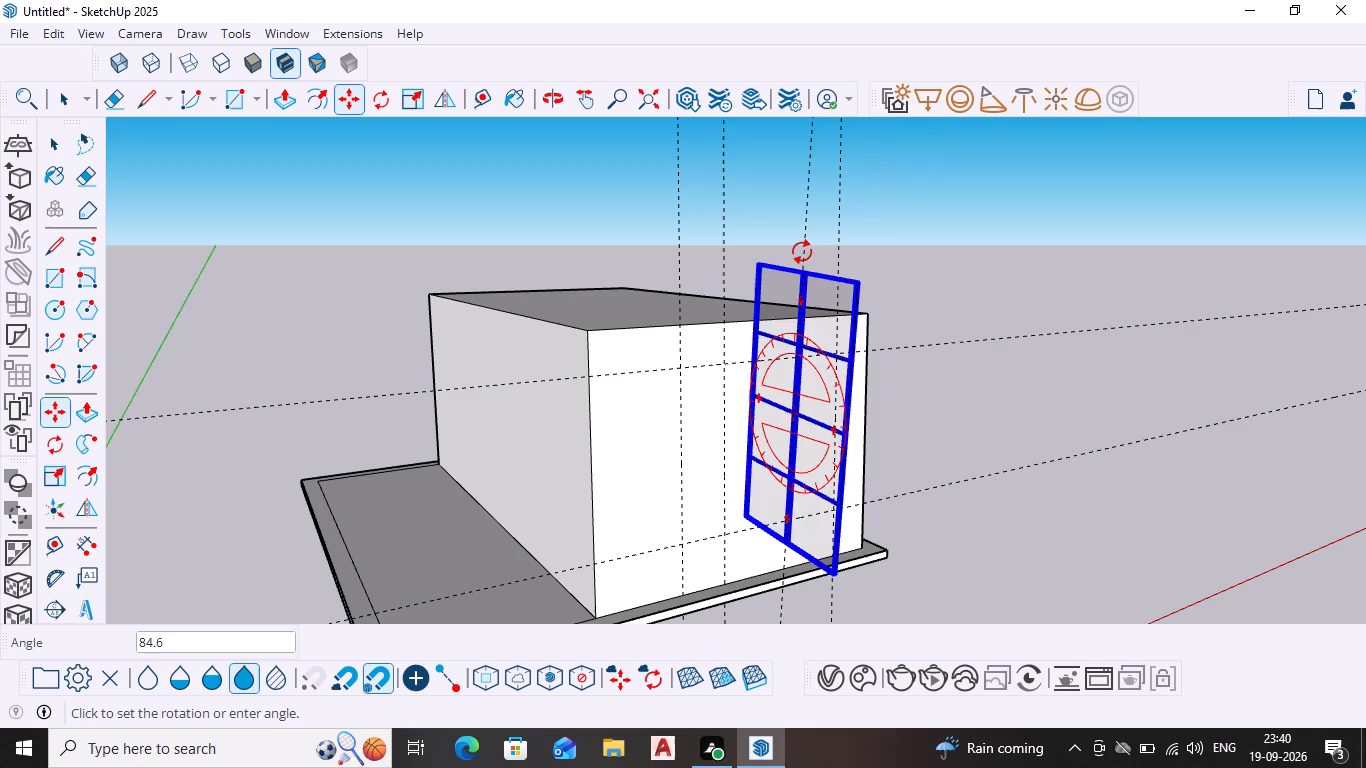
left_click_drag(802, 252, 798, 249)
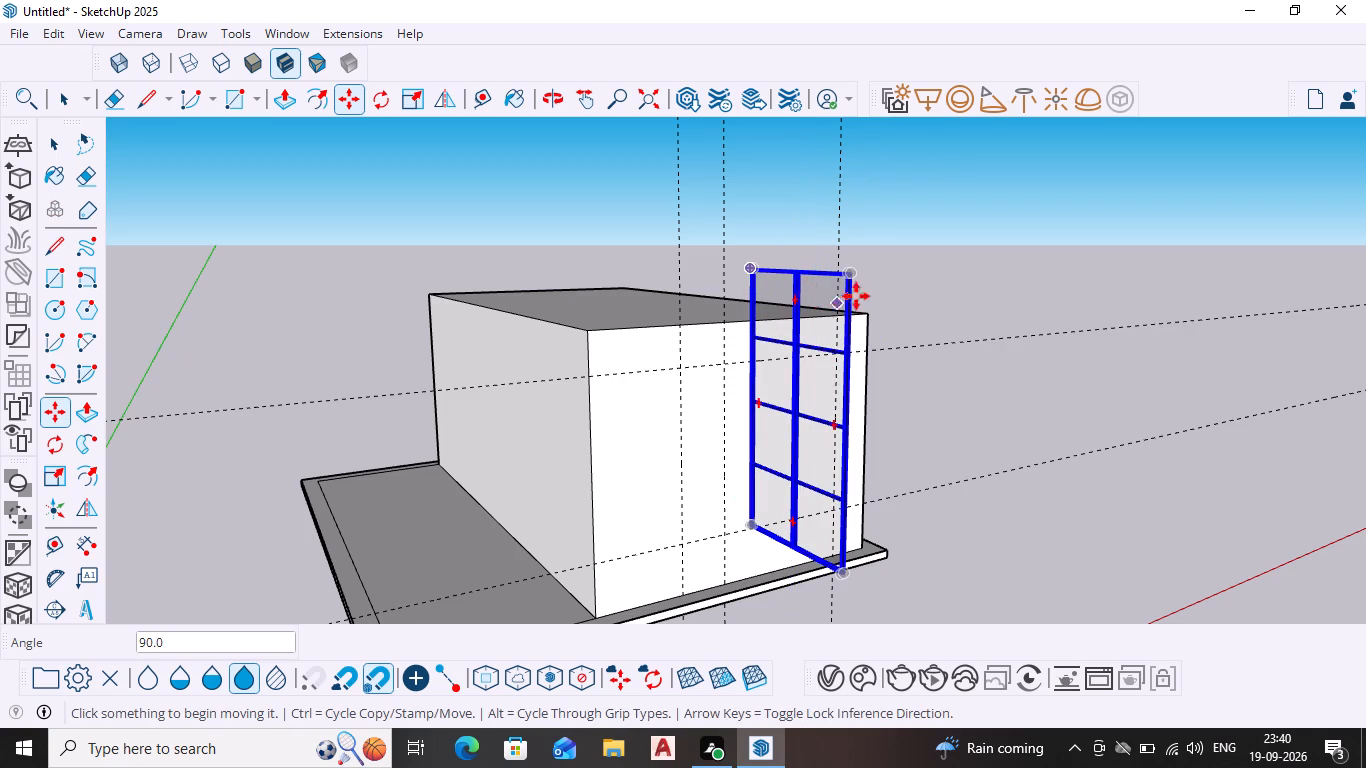
Move the larger window about 1' 5 3/8" outwards across the outermost vertical guide.
left_click_drag(856, 274, 893, 257)
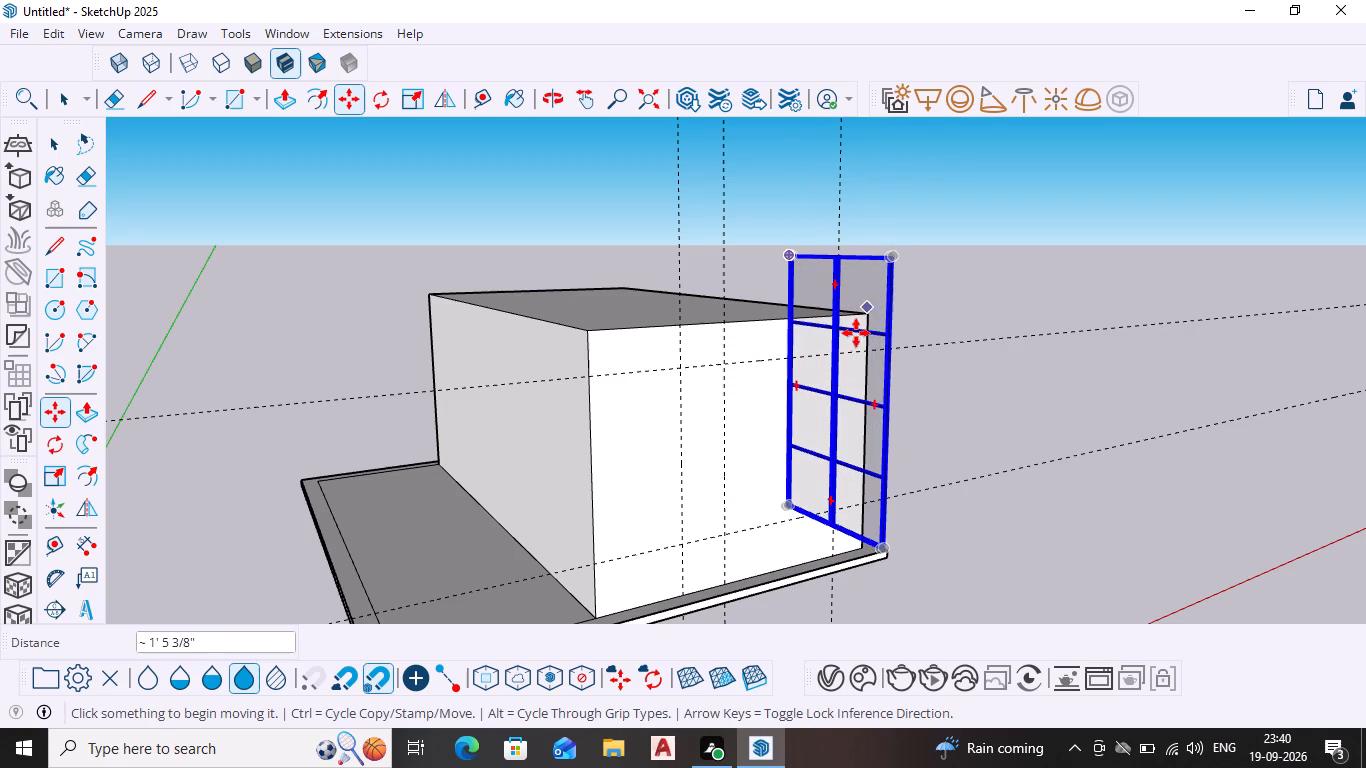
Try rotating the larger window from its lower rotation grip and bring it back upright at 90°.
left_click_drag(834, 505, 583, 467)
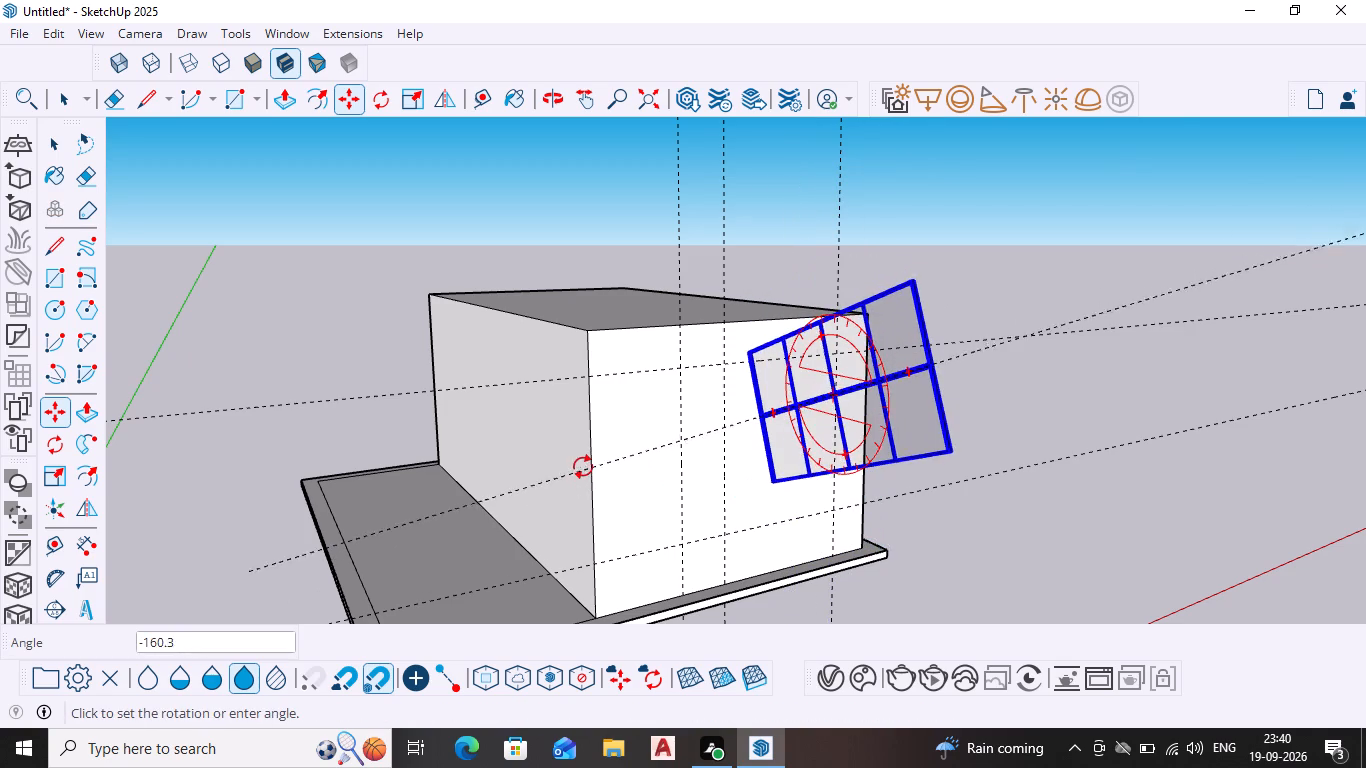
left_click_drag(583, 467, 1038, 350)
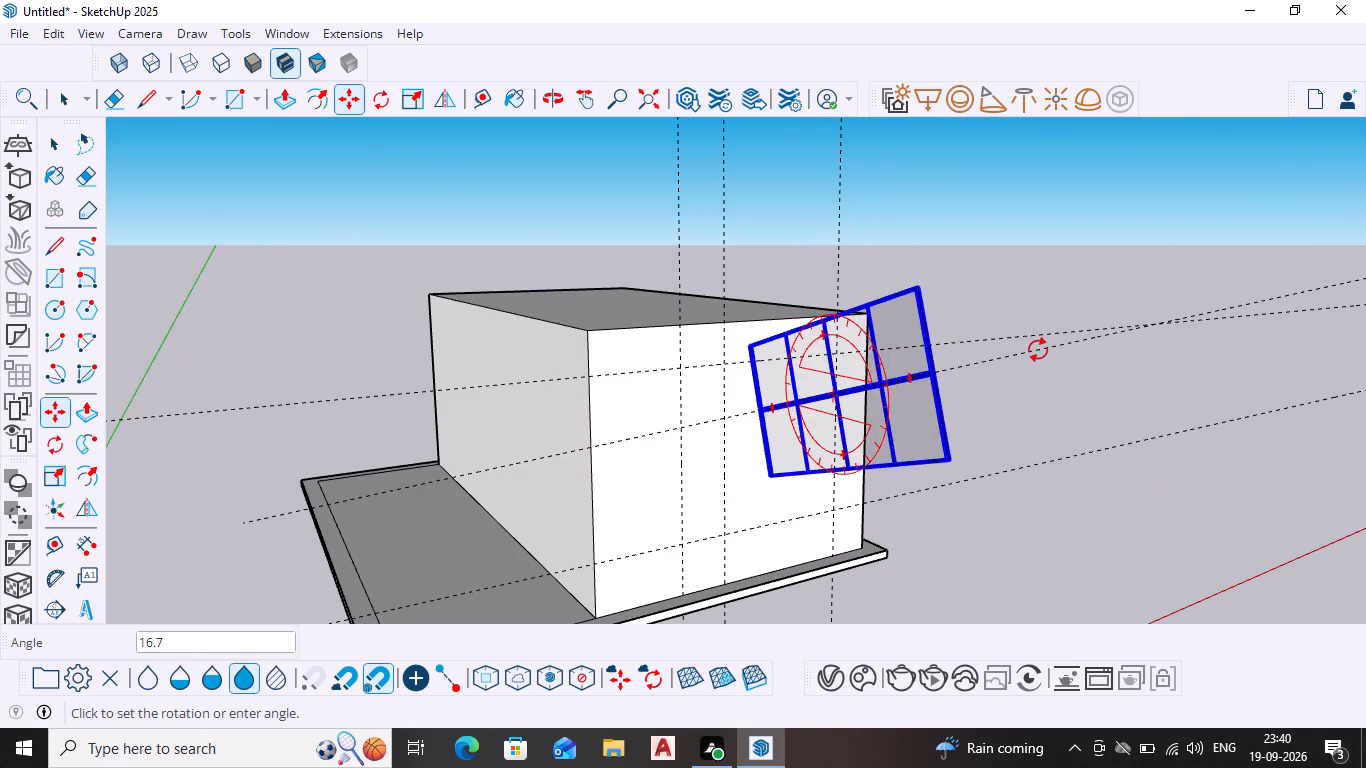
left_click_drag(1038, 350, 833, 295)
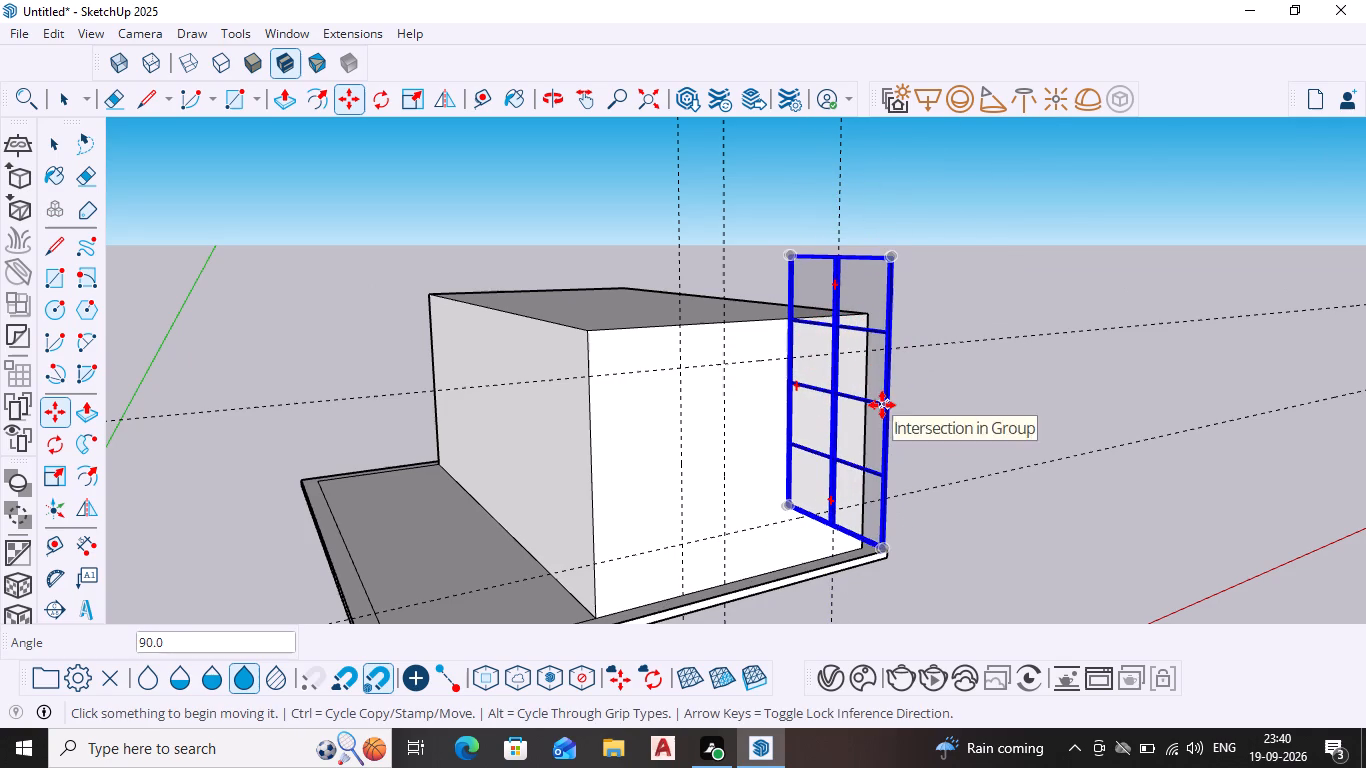
Move the larger window about 2' 2 7/16" towards the wall's middle, between the vertical guides.
left_click_drag(882, 405, 819, 415)
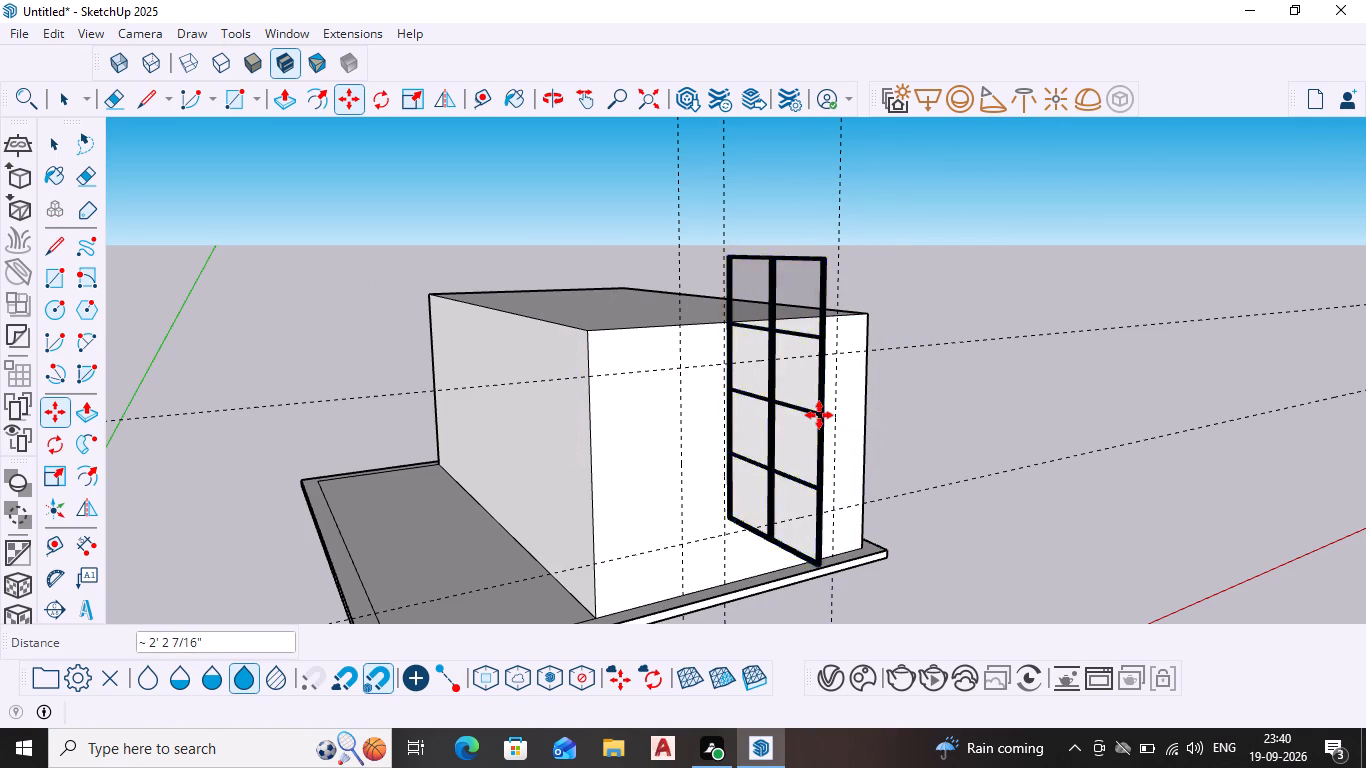
Rotate the larger window 195° about its centre with the Rotate tool, turning it towards the wall face, and deselect it.
left_click(51, 440)
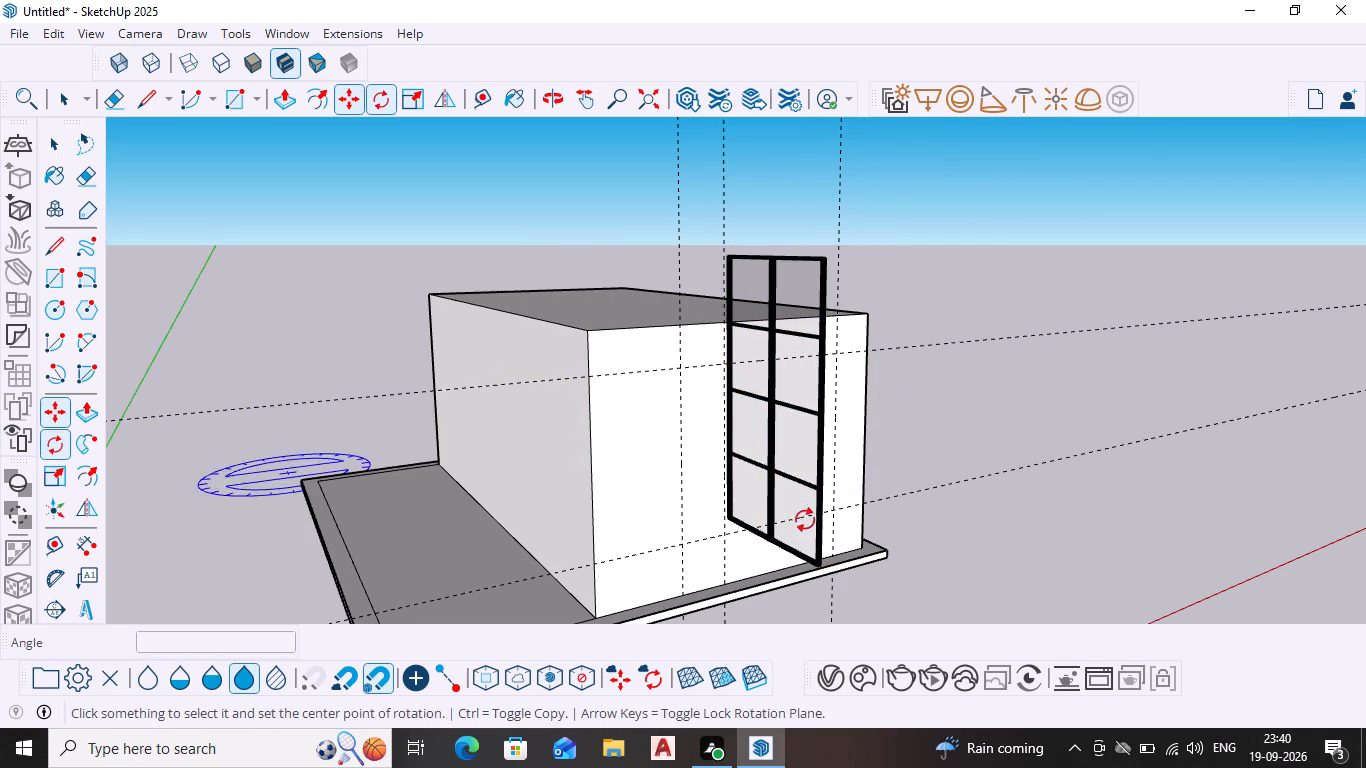
left_click_drag(768, 406, 825, 403)
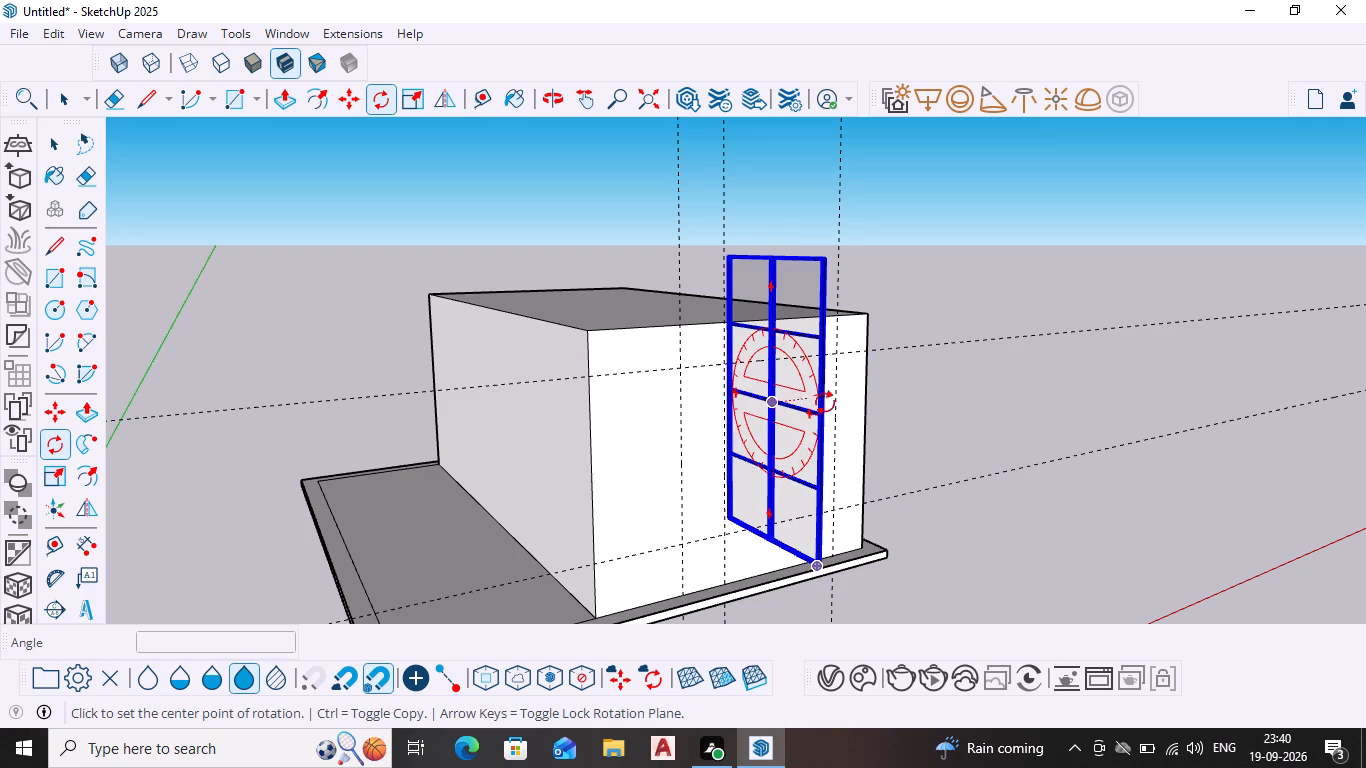
left_click_drag(825, 403, 846, 401)
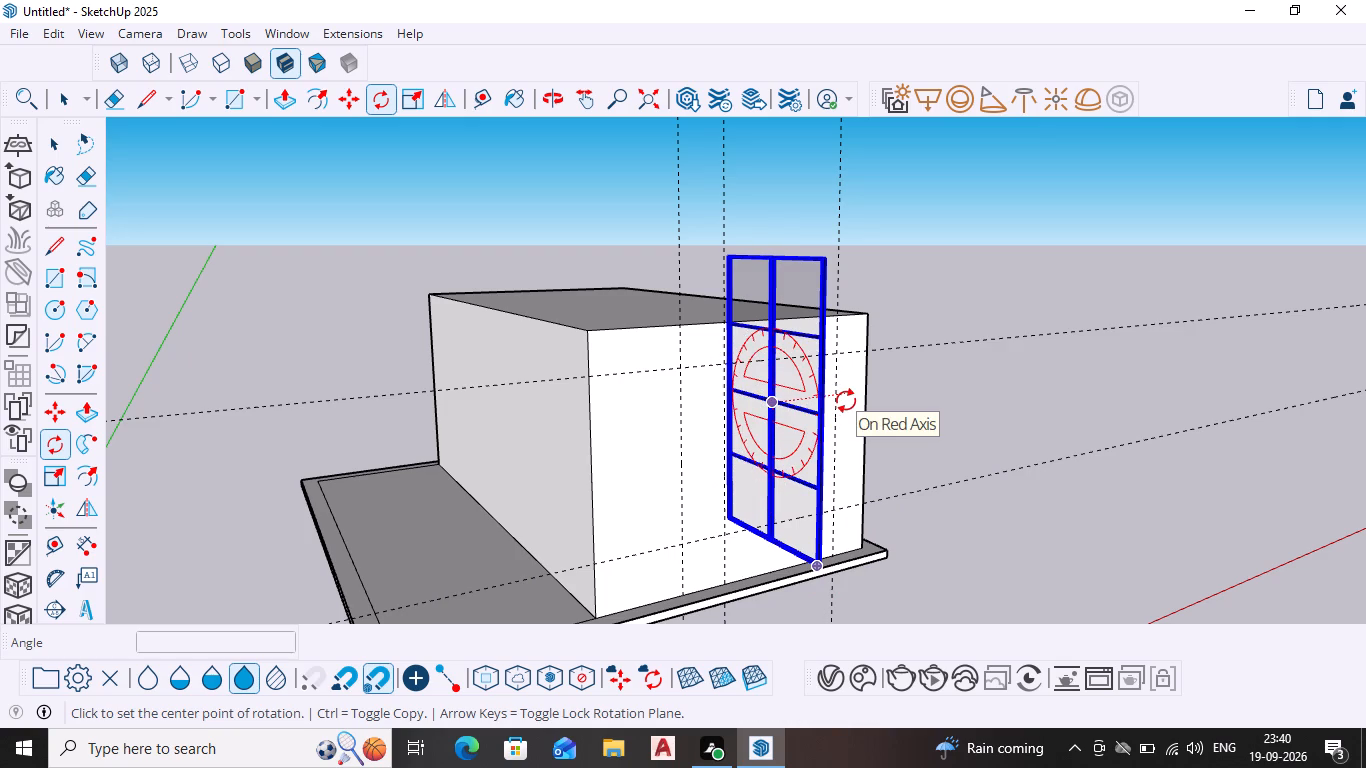
left_click_drag(846, 401, 831, 401)
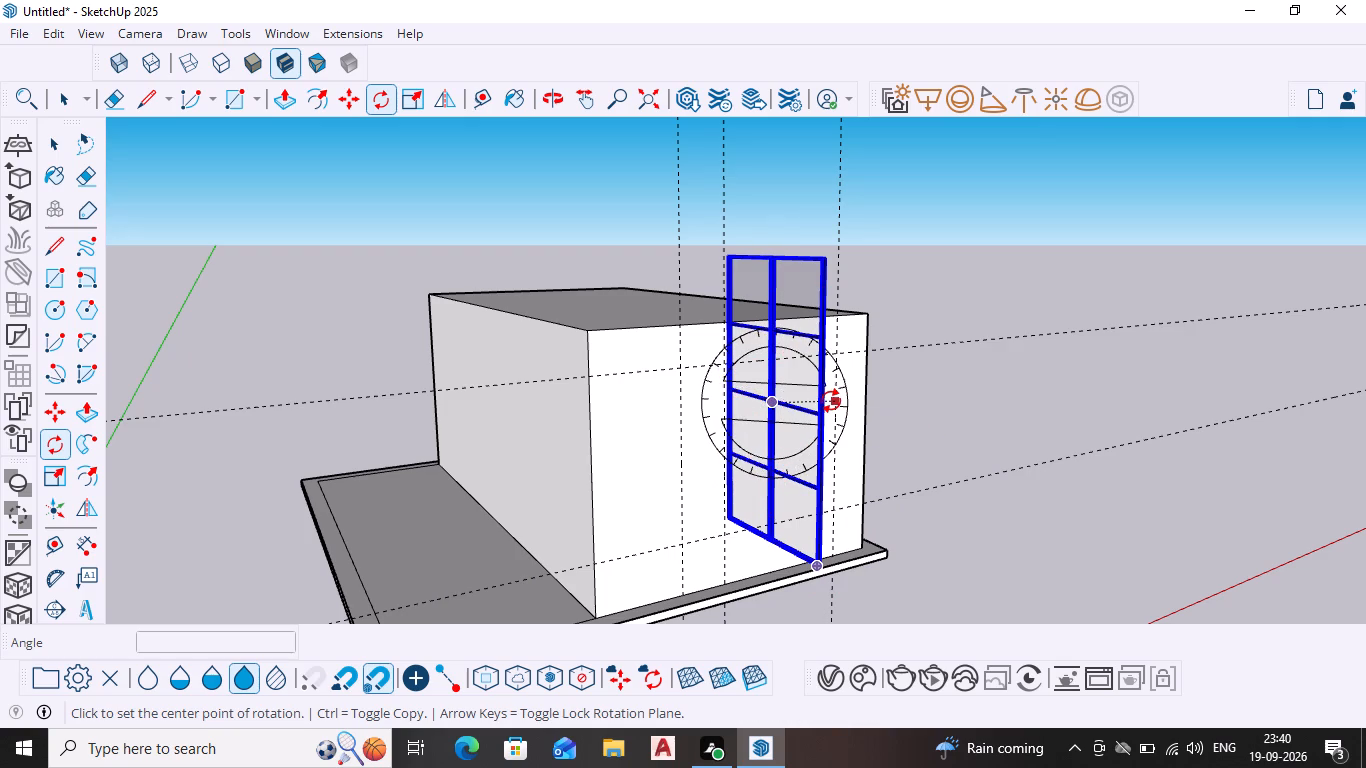
left_click_drag(774, 403, 763, 404)
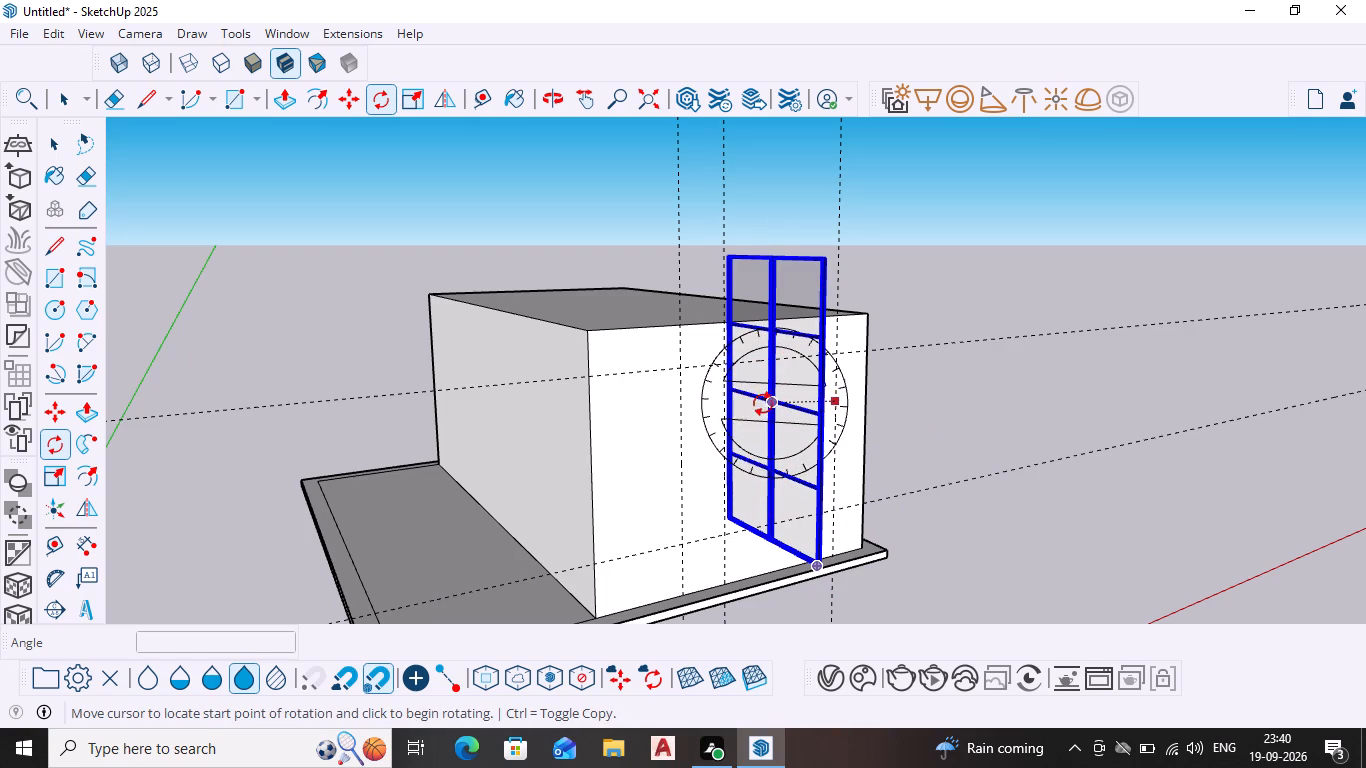
left_click_drag(763, 404, 806, 390)
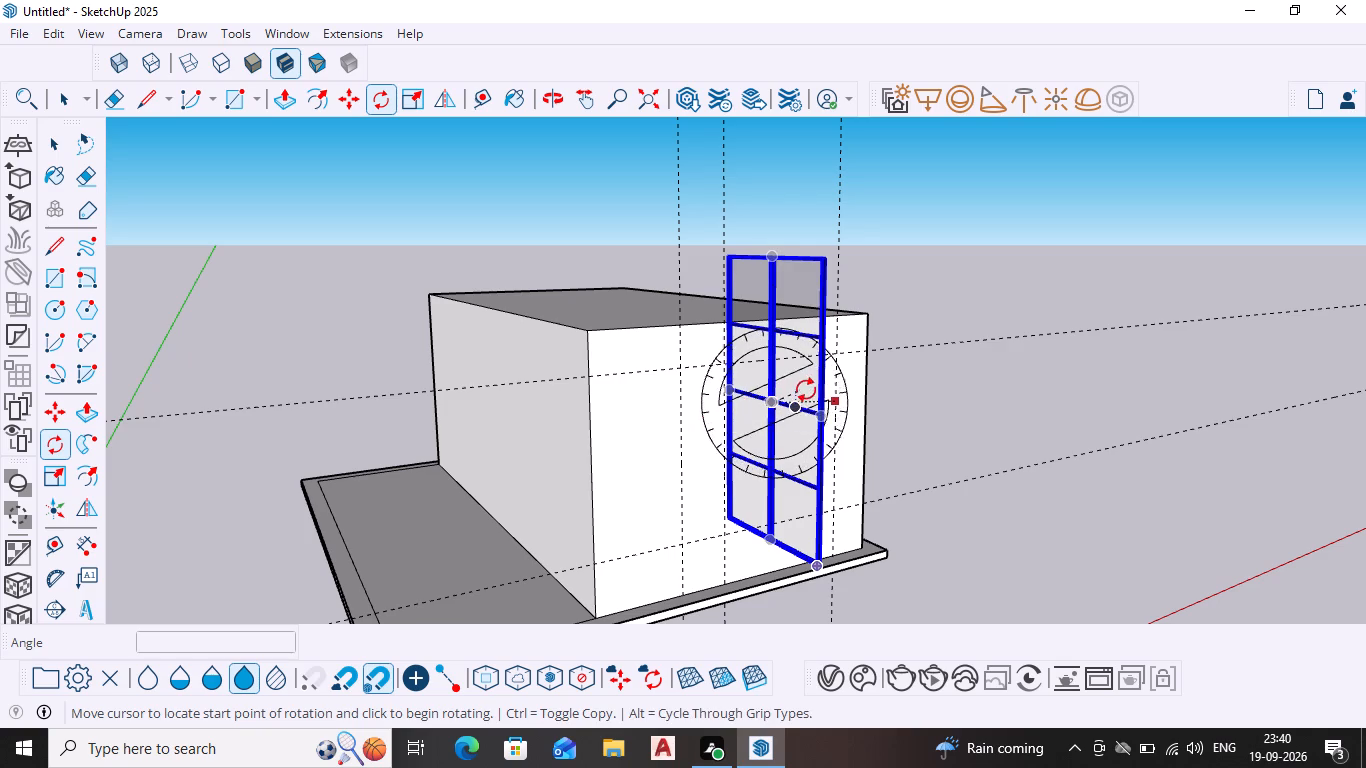
left_click_drag(806, 390, 824, 415)
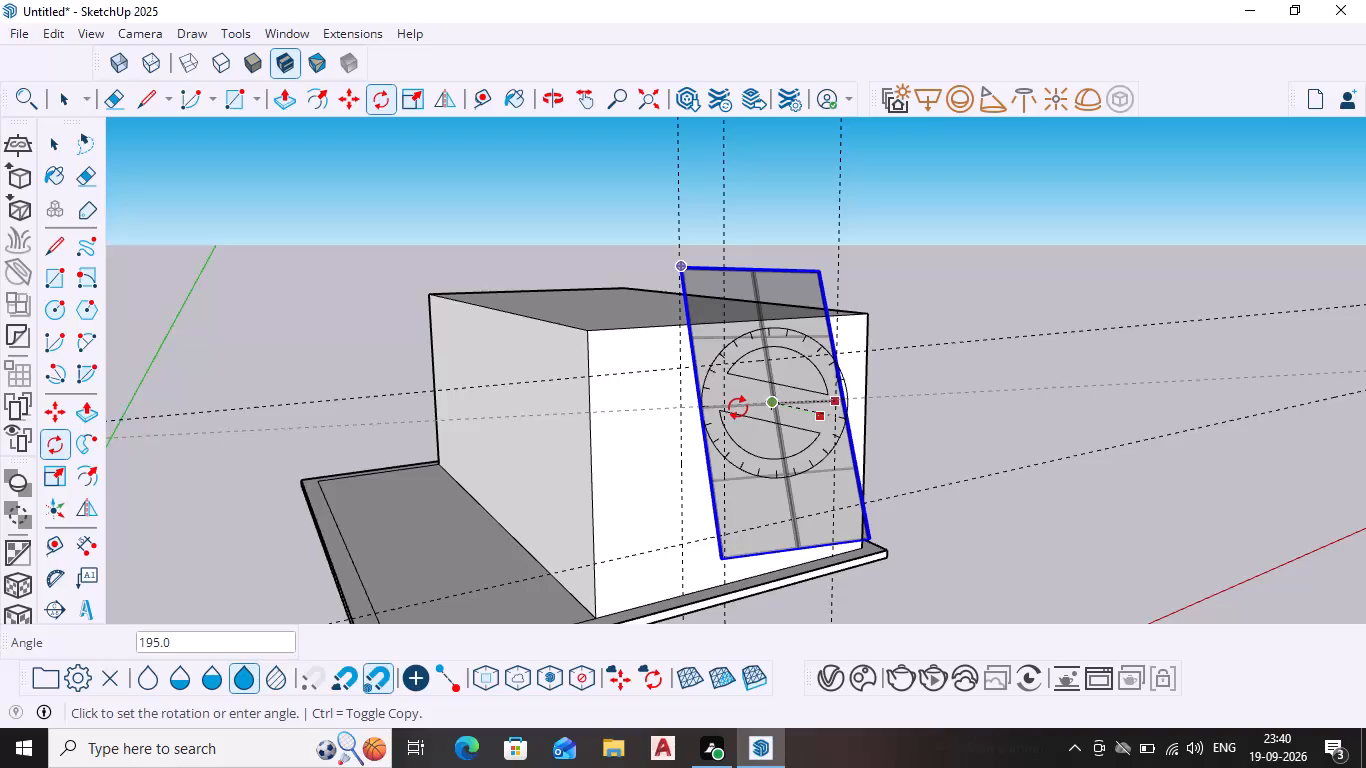
left_click(738, 409)
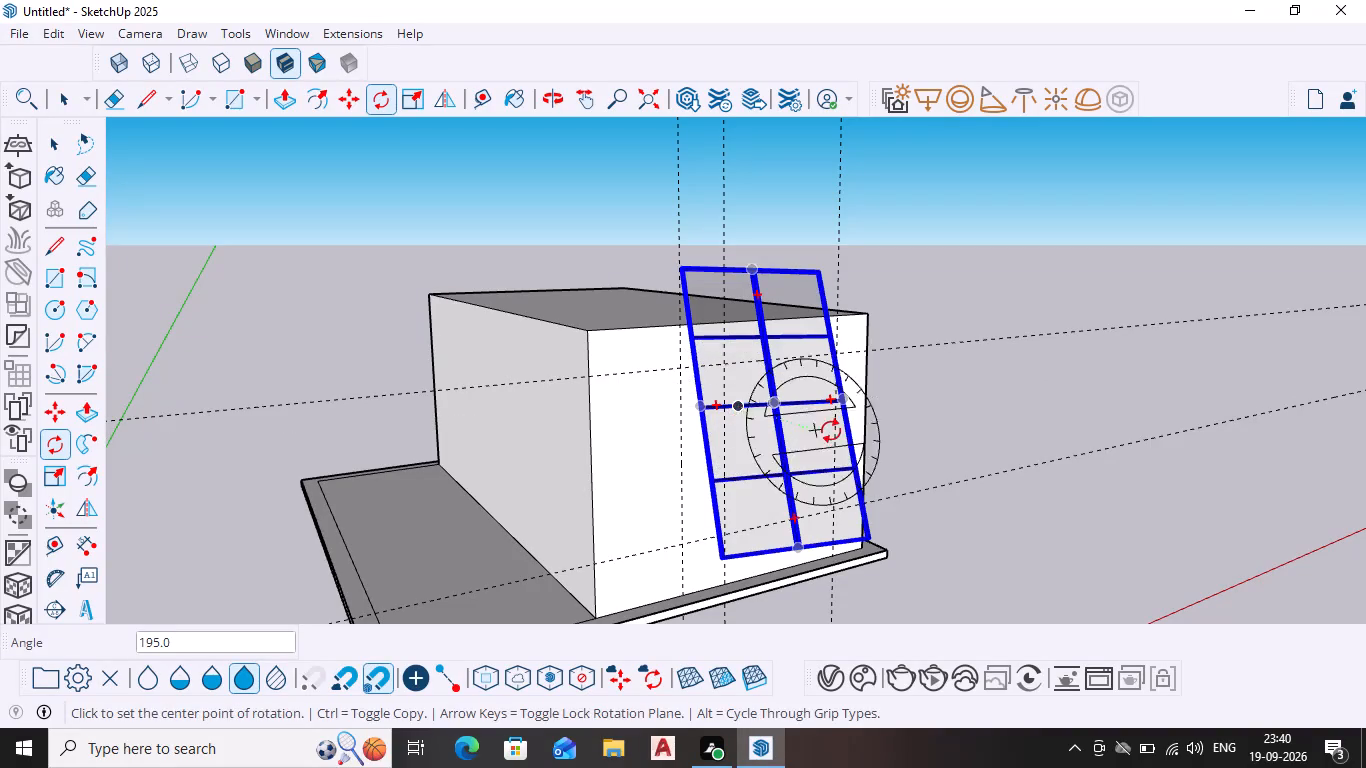
scroll(873, 414, "down", 4)
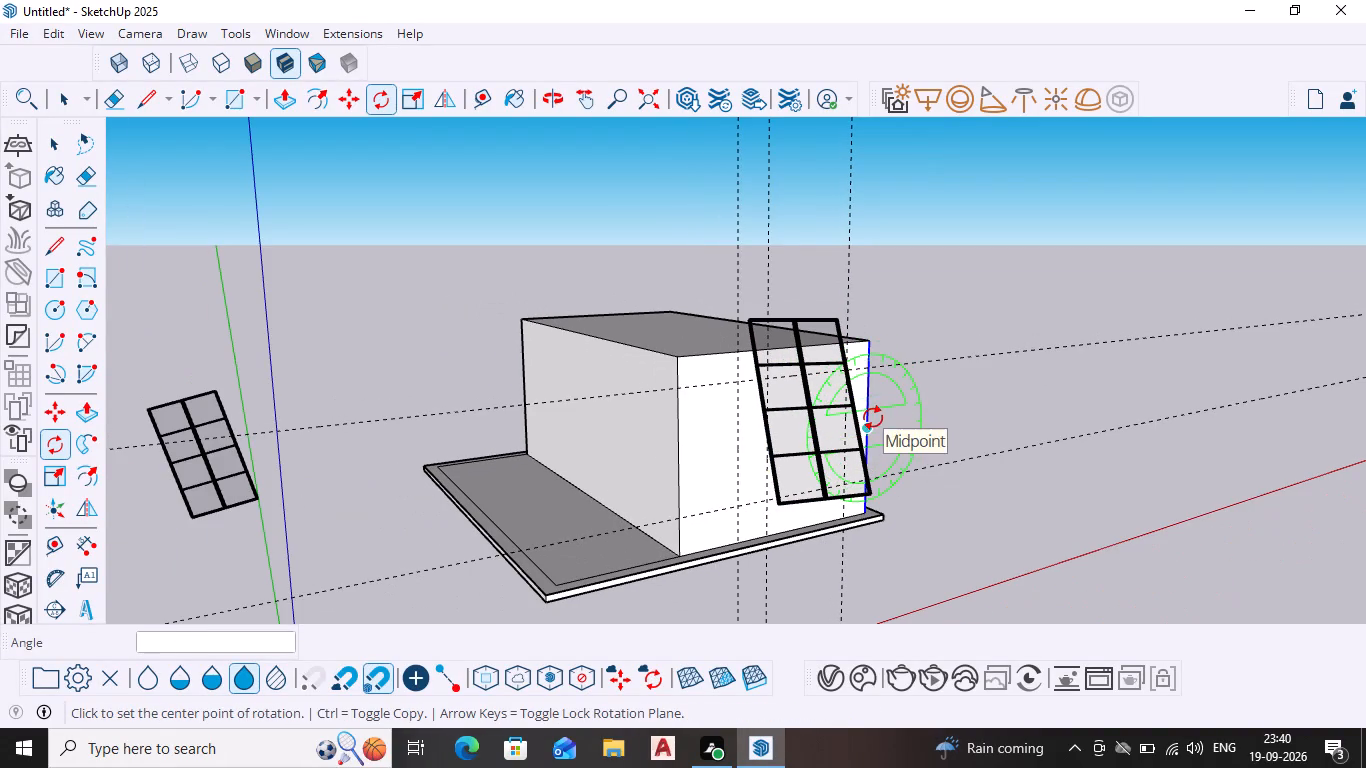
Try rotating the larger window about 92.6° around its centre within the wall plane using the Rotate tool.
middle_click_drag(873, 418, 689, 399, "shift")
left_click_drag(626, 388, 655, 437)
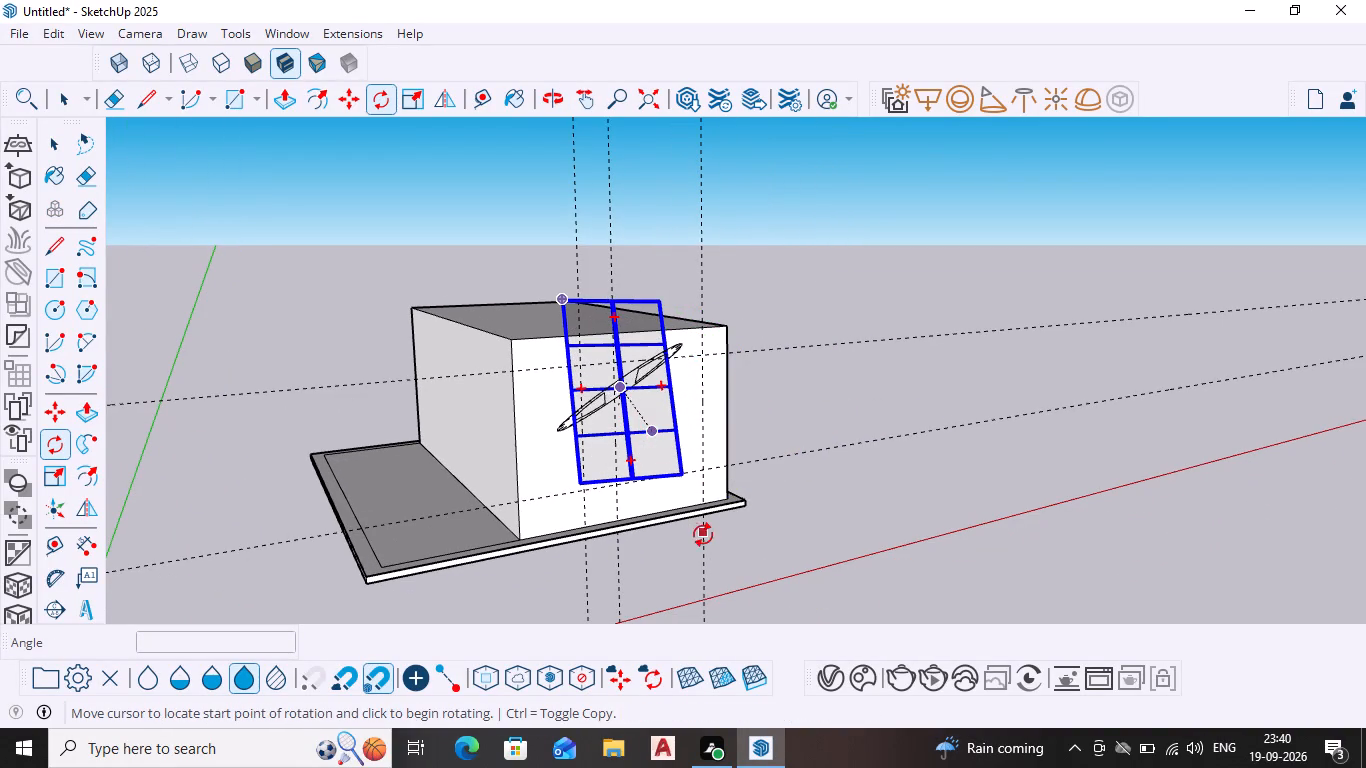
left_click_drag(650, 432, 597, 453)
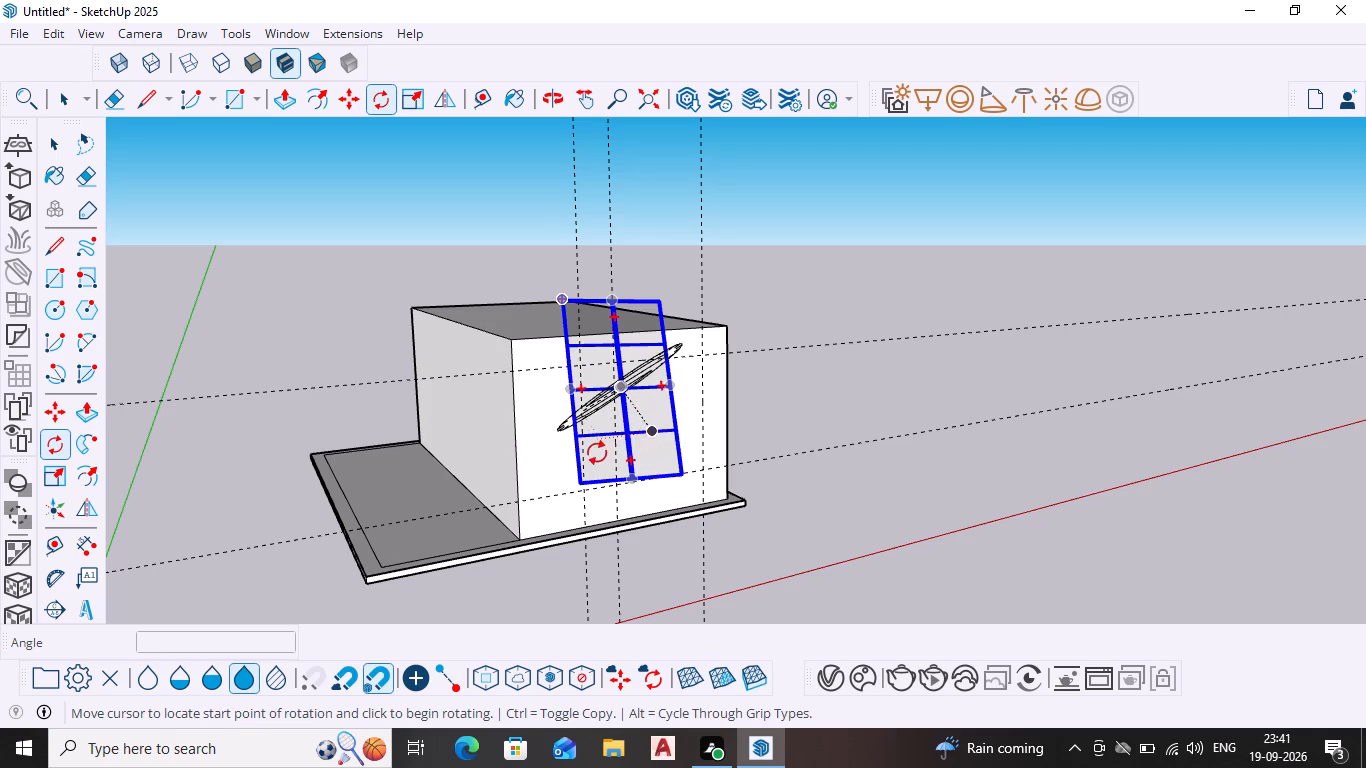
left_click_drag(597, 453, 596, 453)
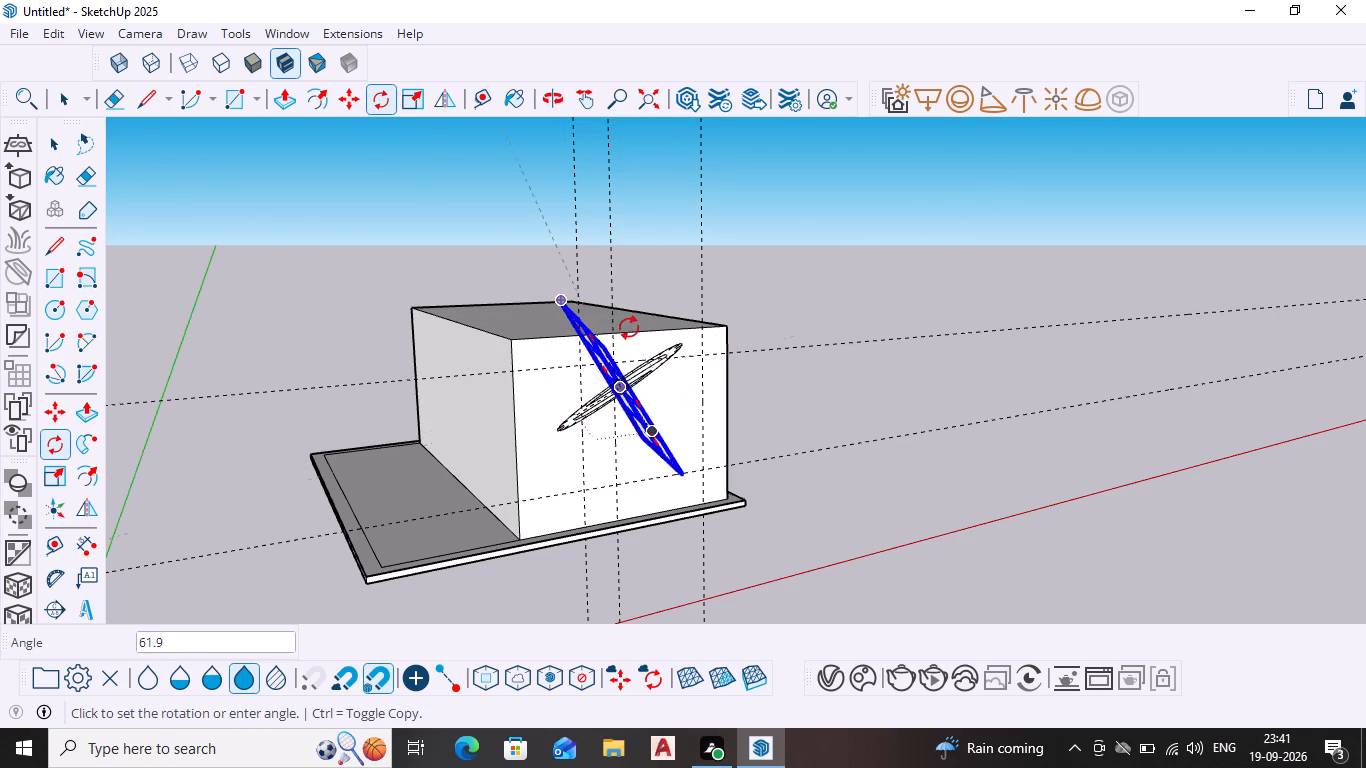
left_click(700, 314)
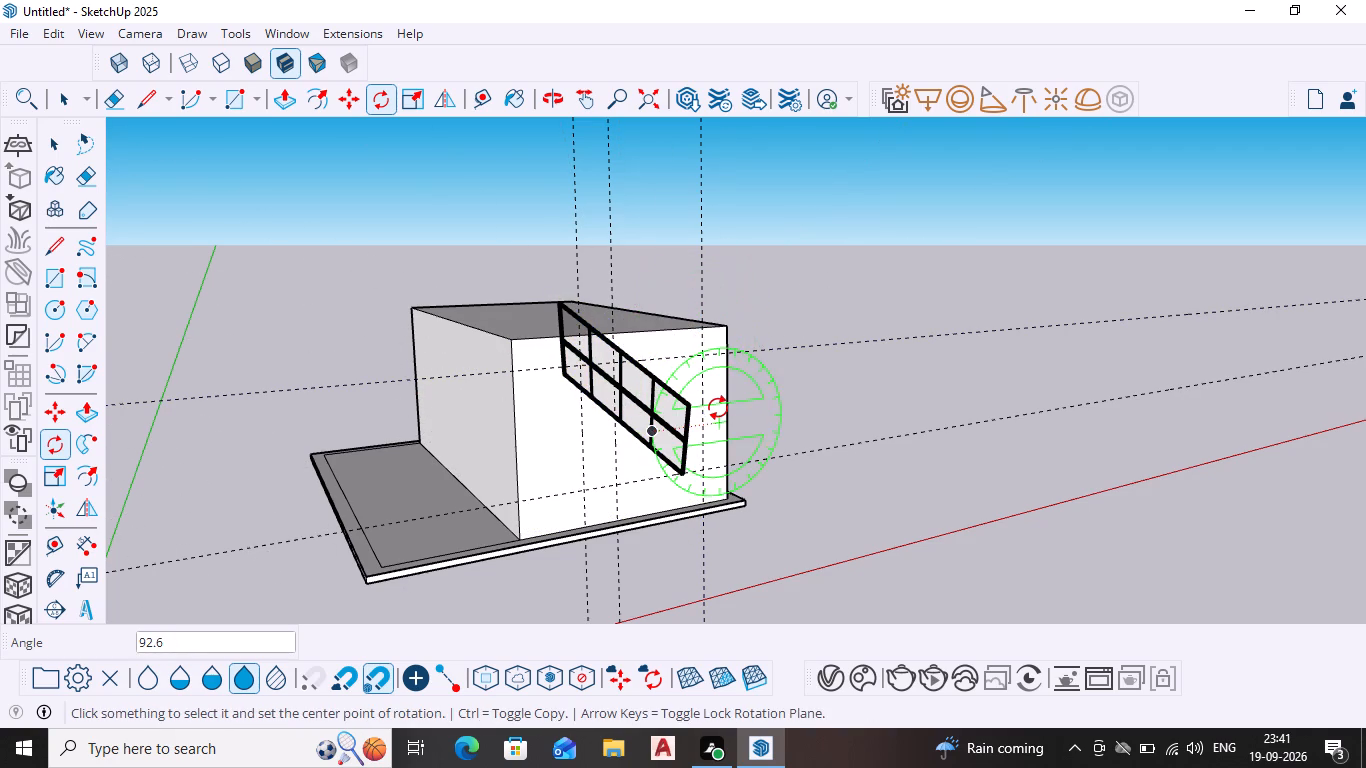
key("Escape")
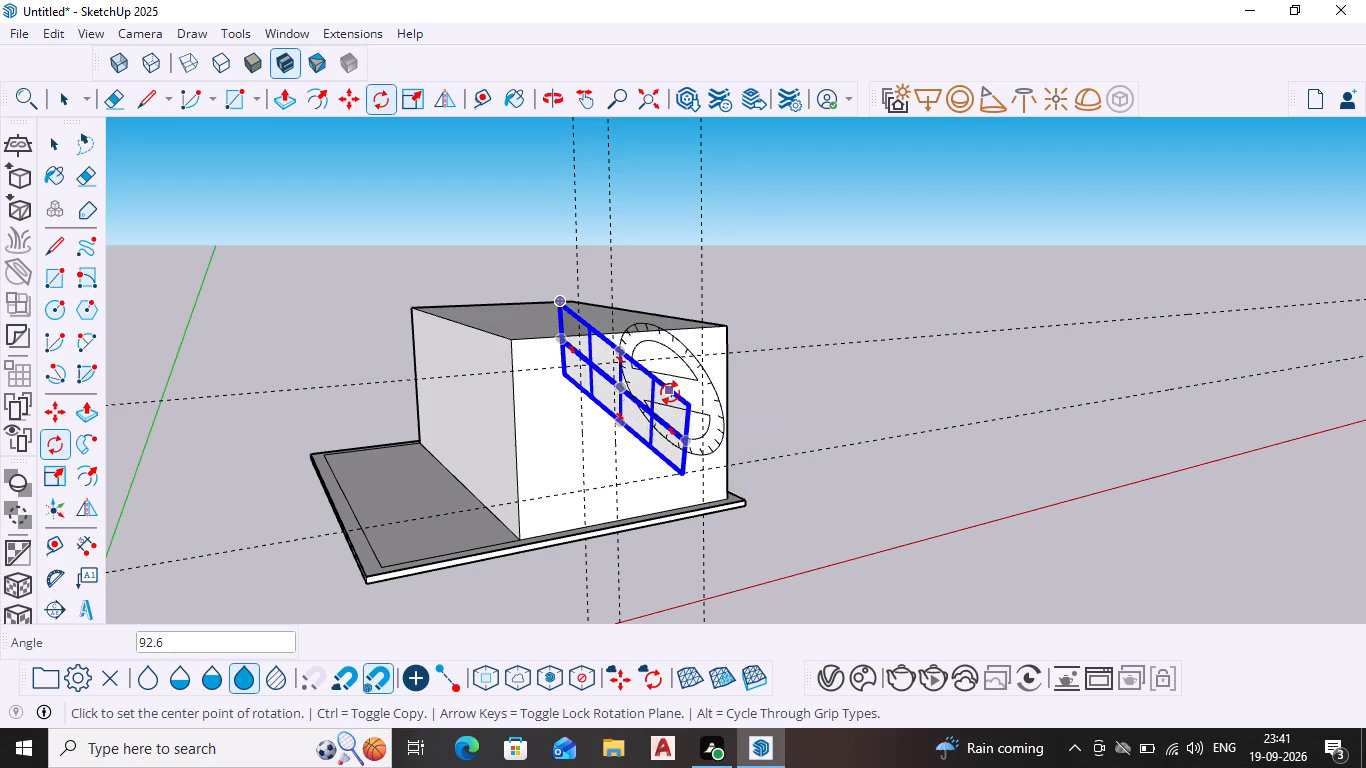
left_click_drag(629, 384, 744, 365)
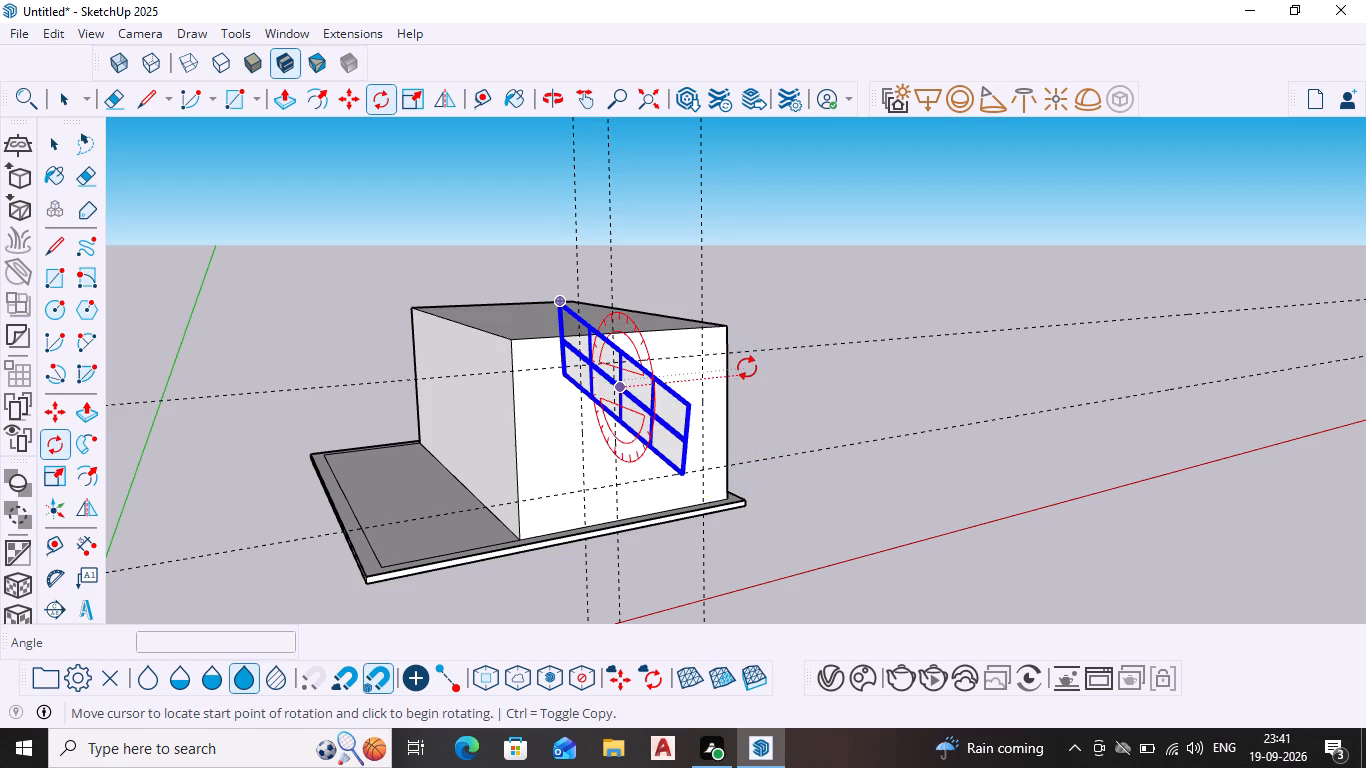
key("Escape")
Undo the recent window rotations and moves back to where the windows stand clear of the house block on either side.
key("ctrl+z")
key("ctrl+z")
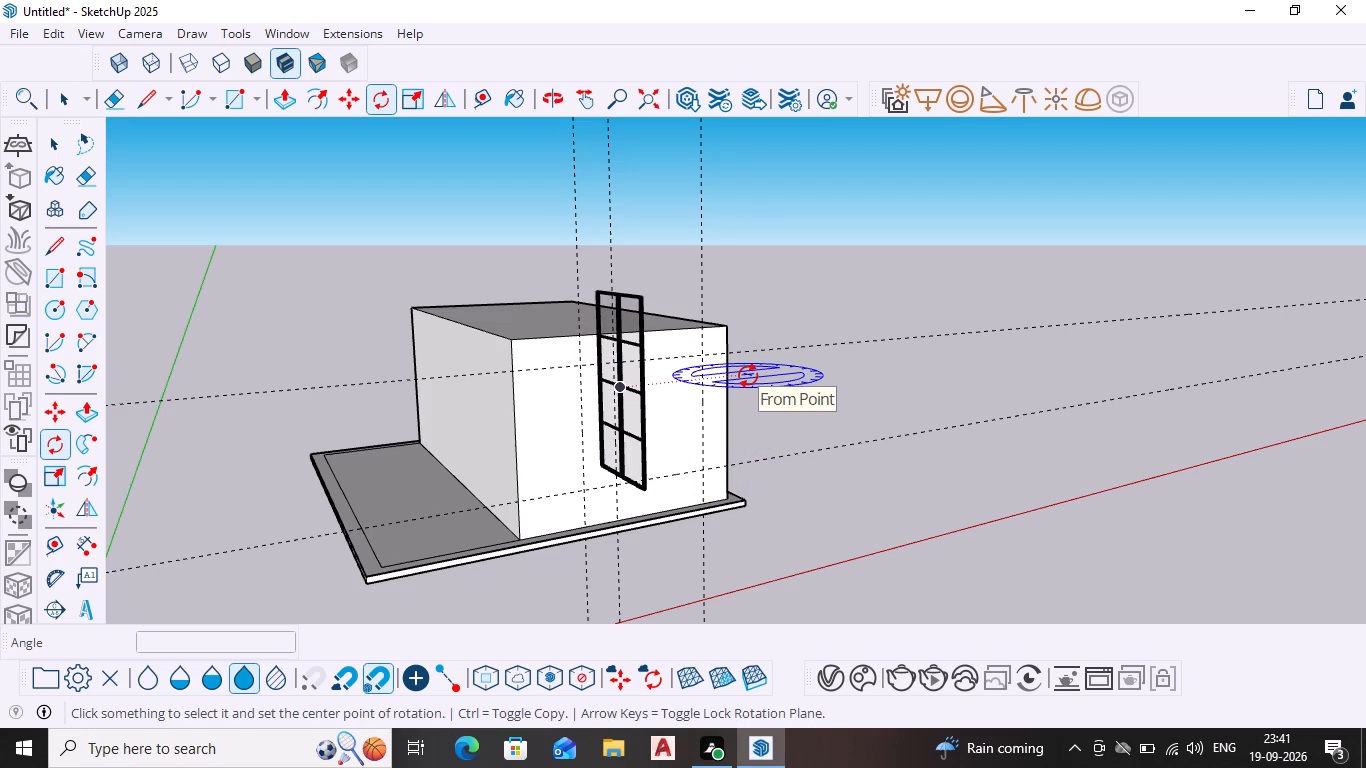
key("ctrl+z")
key("ctrl+z")
key("ctrl+z")
key("ctrl+z")
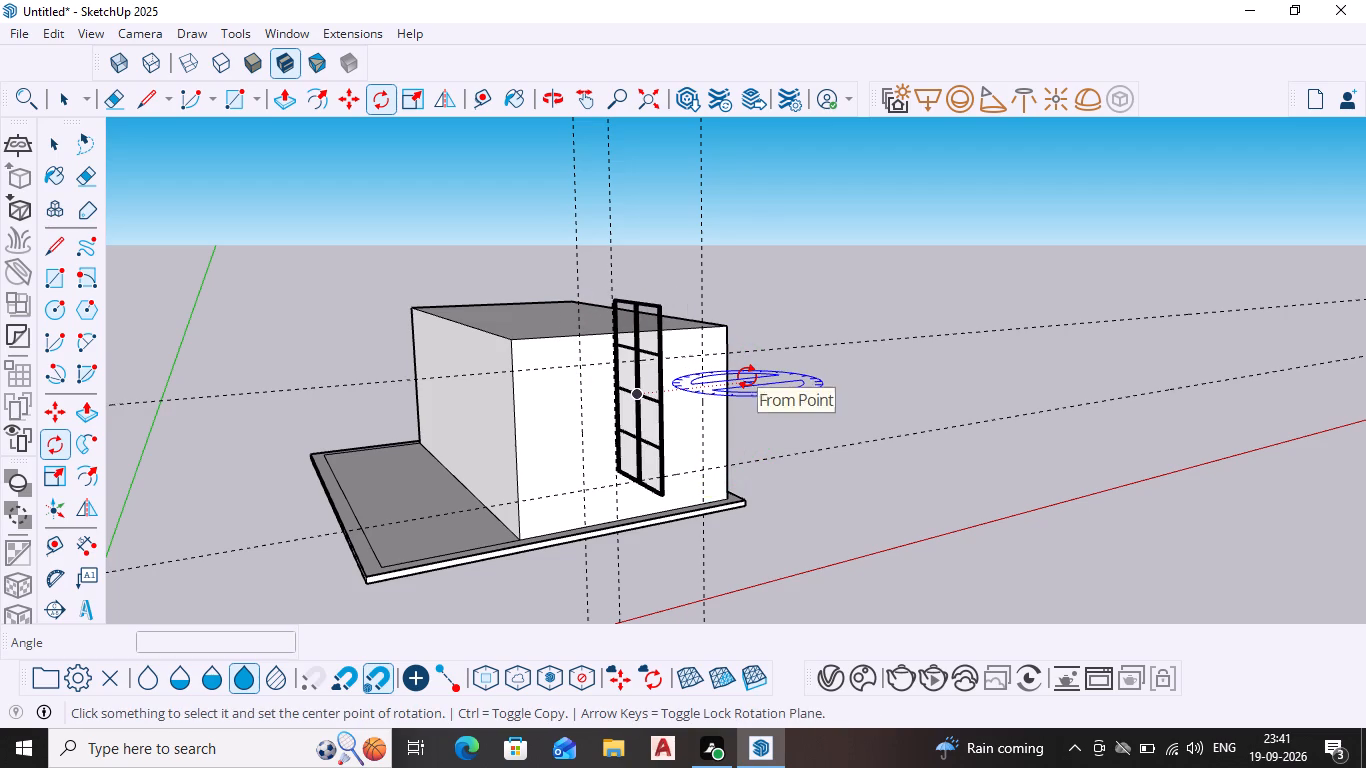
key("ctrl+z")
key("ctrl+z")
key("ctrl+z")
key("ctrl+z")
key("ctrl+z")
key("ctrl+z")
key("ctrl+z")
key("ctrl+z")
key("ctrl+z")
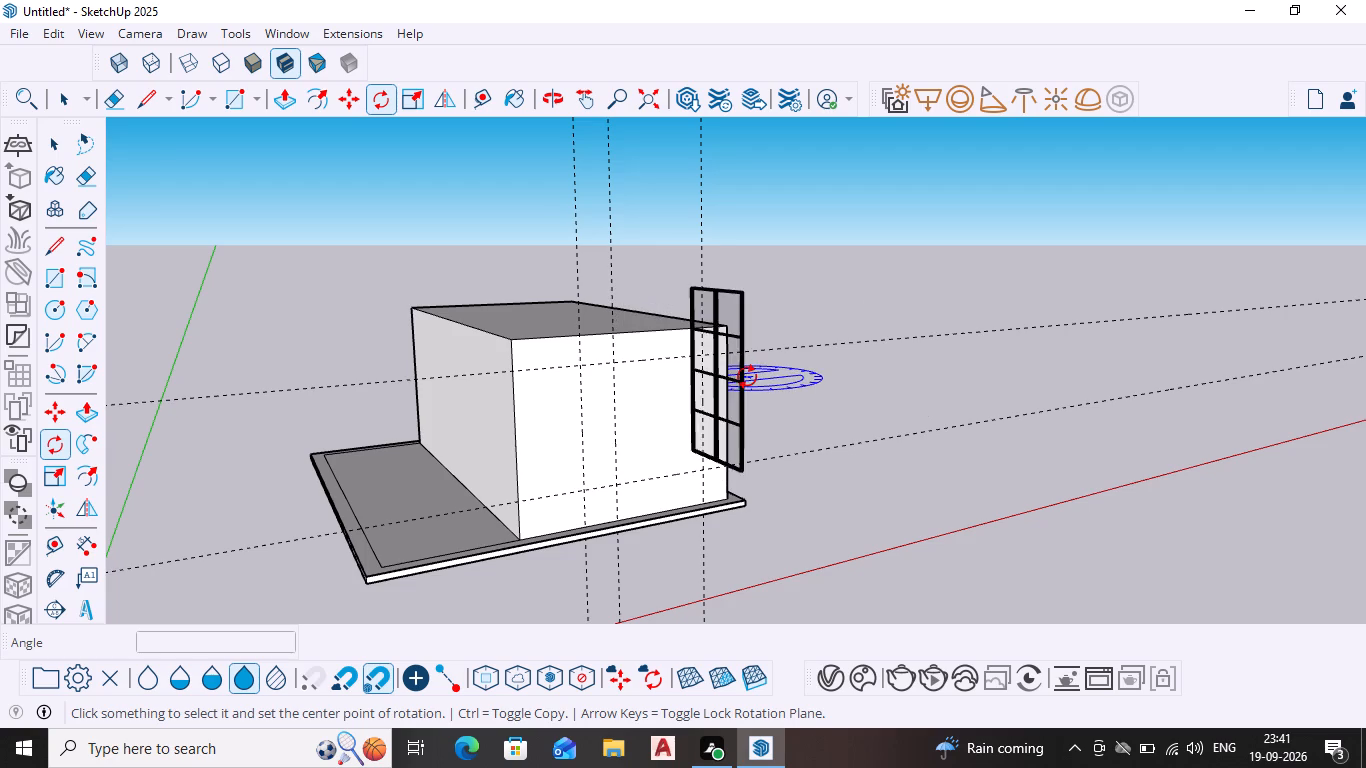
key("ctrl+z")
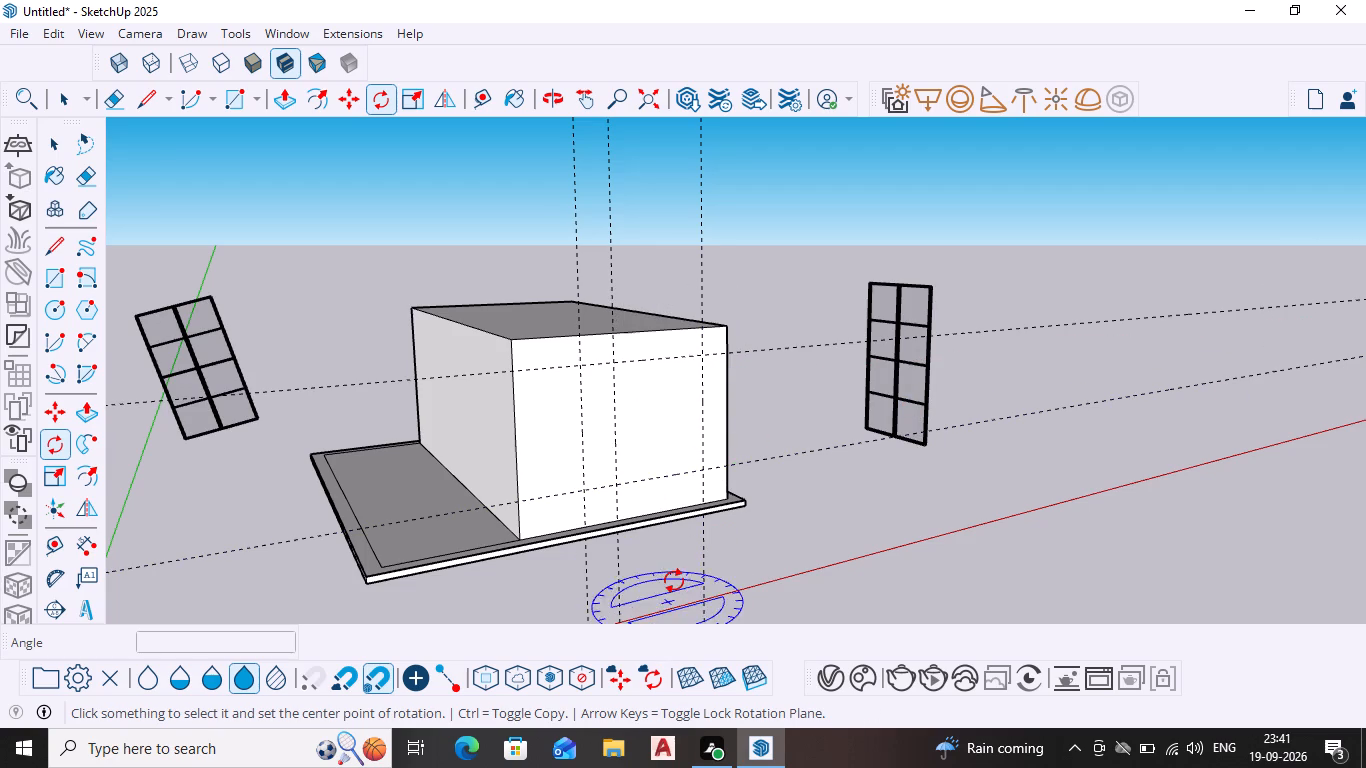
Open the 3D Warehouse.
key("space")
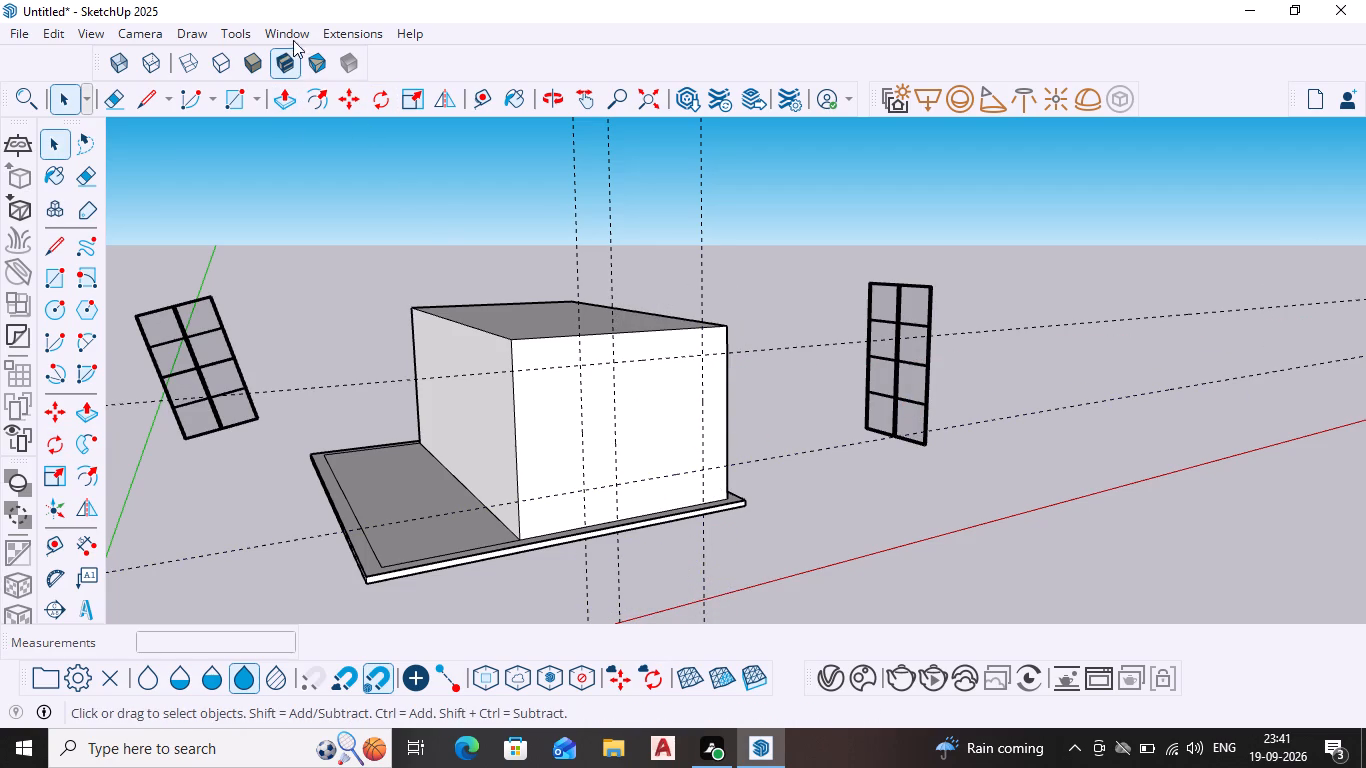
left_click(294, 35)
left_click(327, 179)
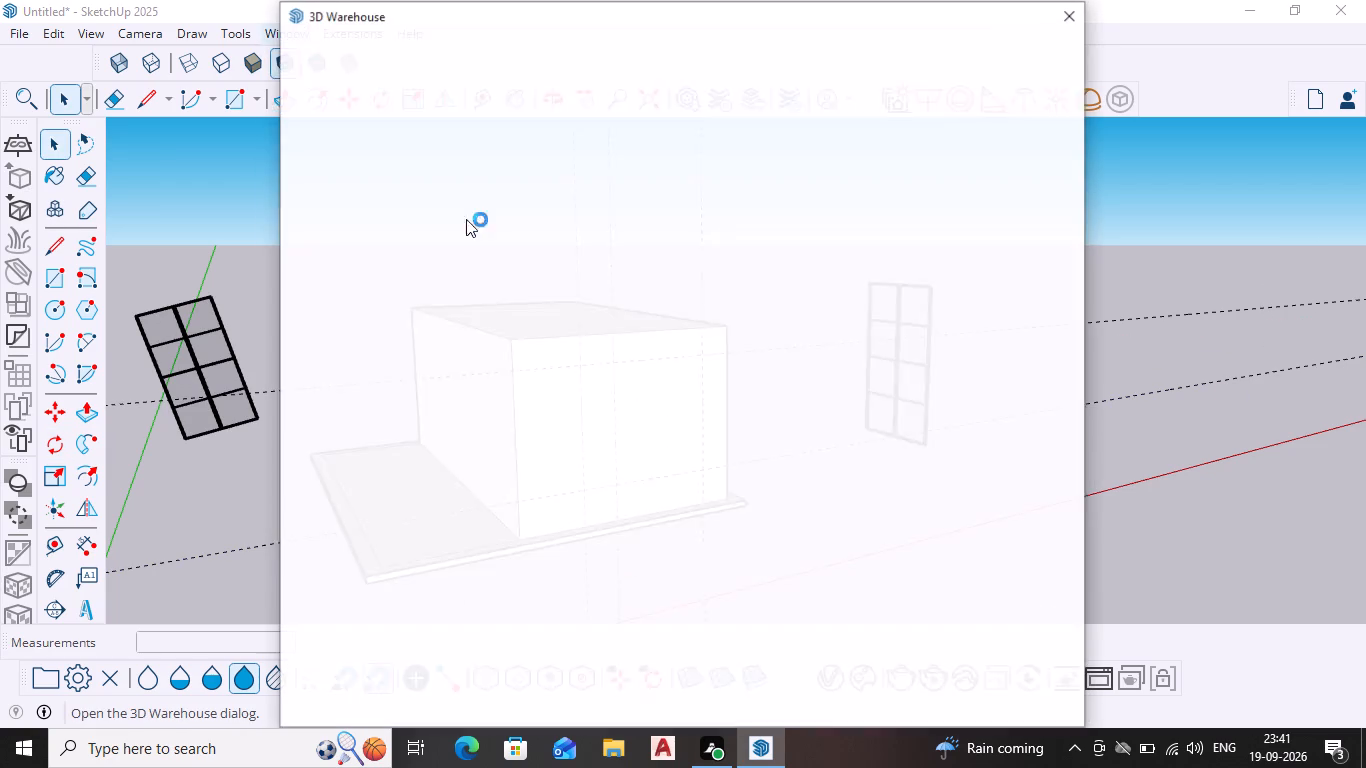
left_click(698, 259)
scroll(698, 259, "down", 1)
left_click_drag(698, 261, 698, 262)
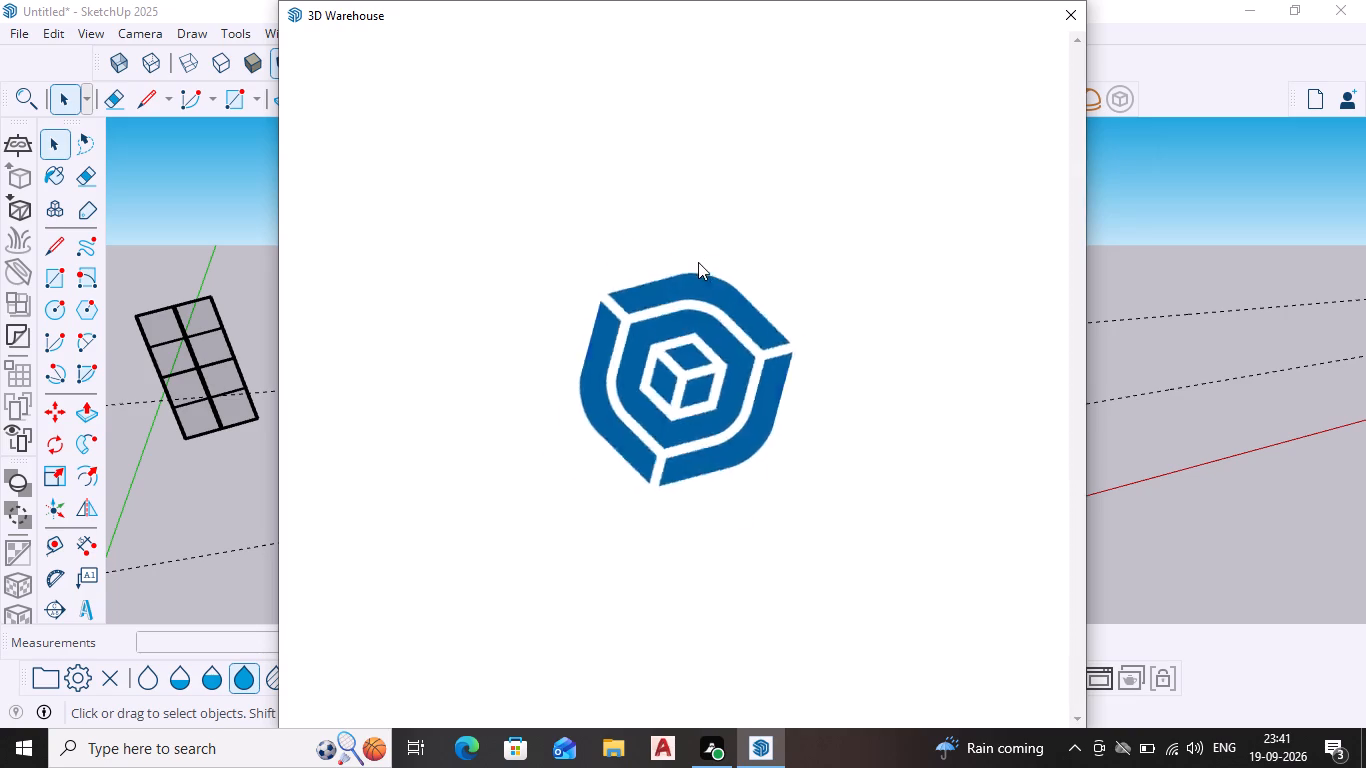
left_click_drag(698, 262, 691, 230)
right_click(691, 230)
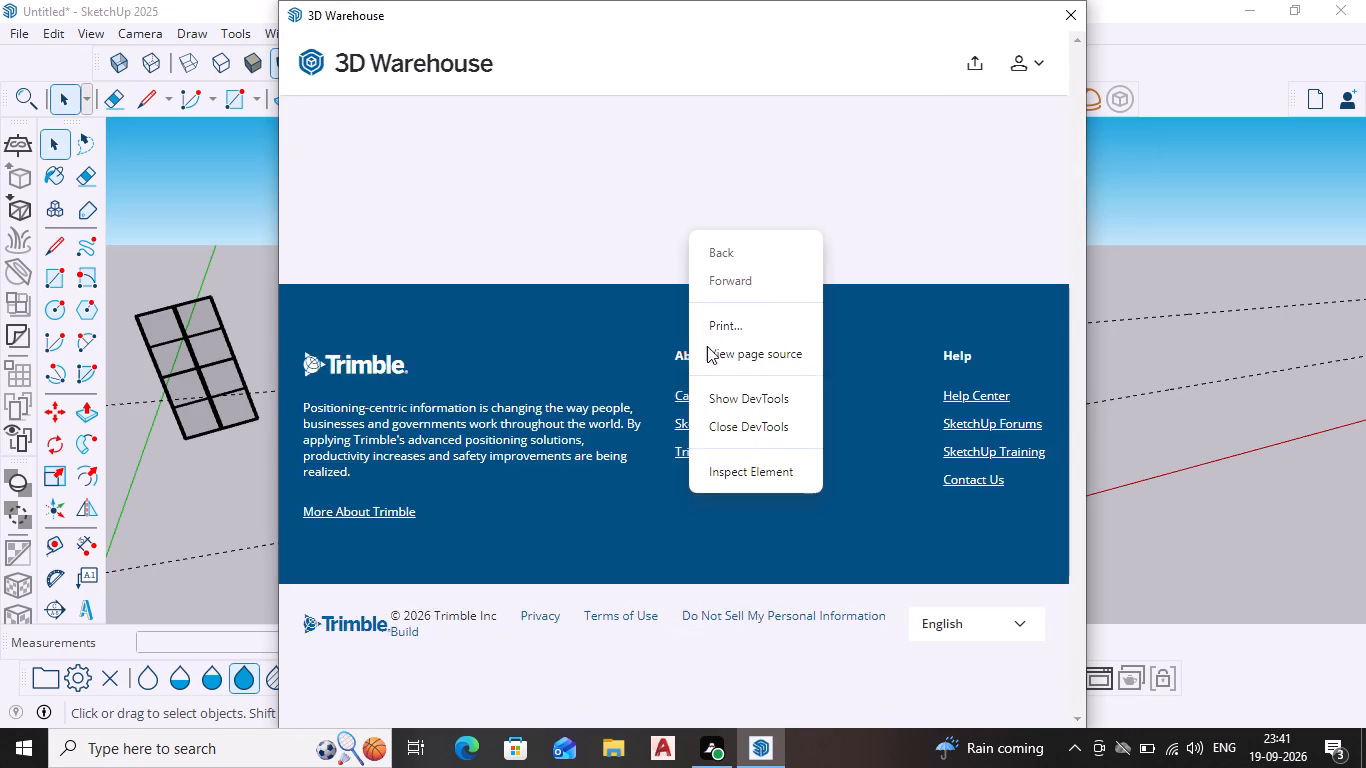
Search the 3D Warehouse for "striaght glass window" and look over the results page.
left_click(679, 73)
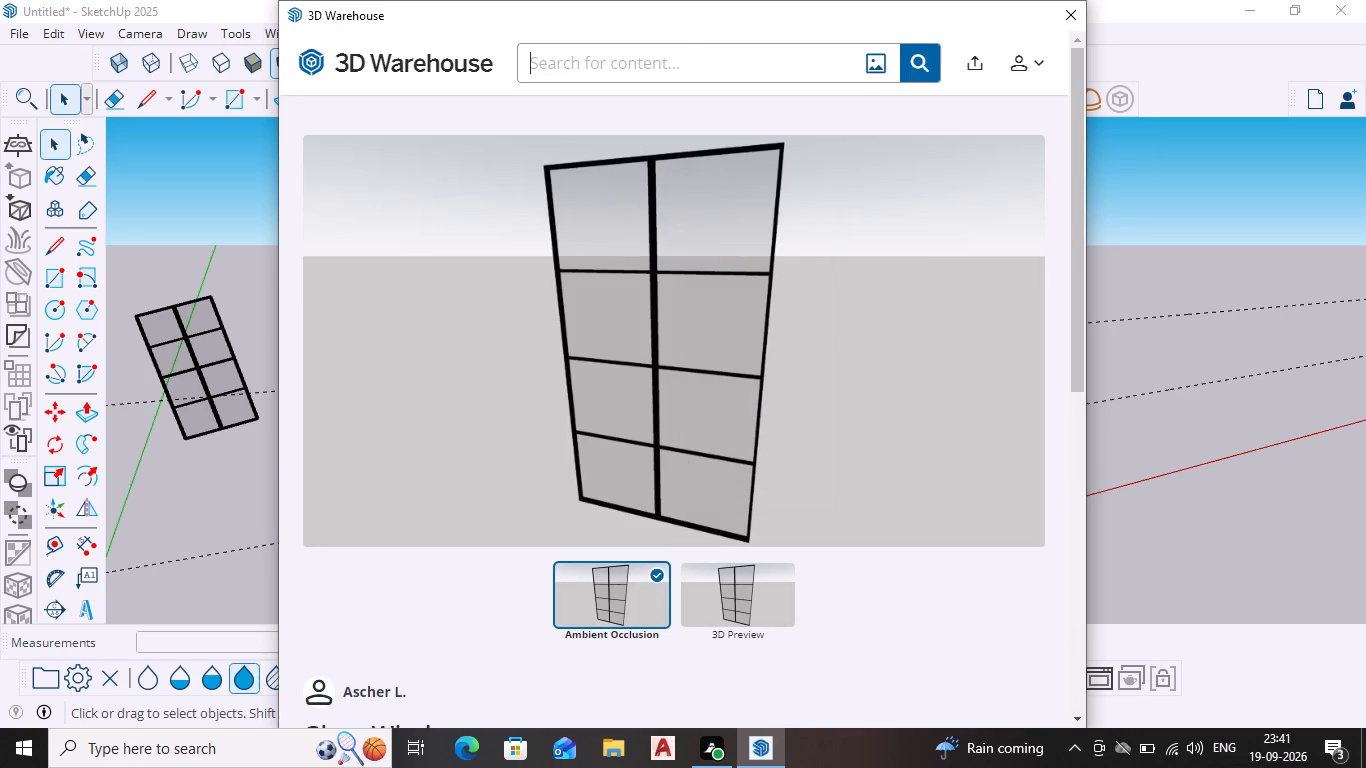
key("s")
key("t")
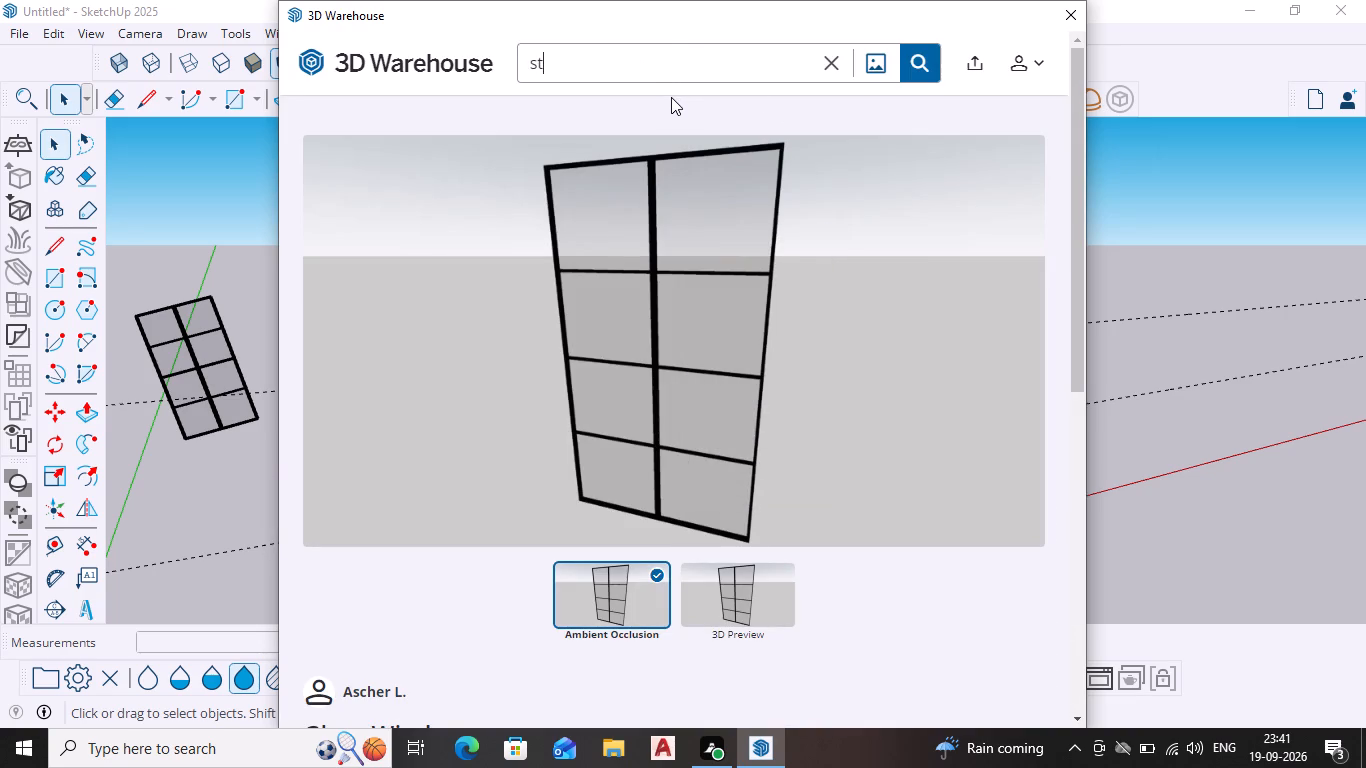
type("ra")
type("ght")
key("space")
type("gla")
type("ss wi")
type("nd")
key("o")
key("w")
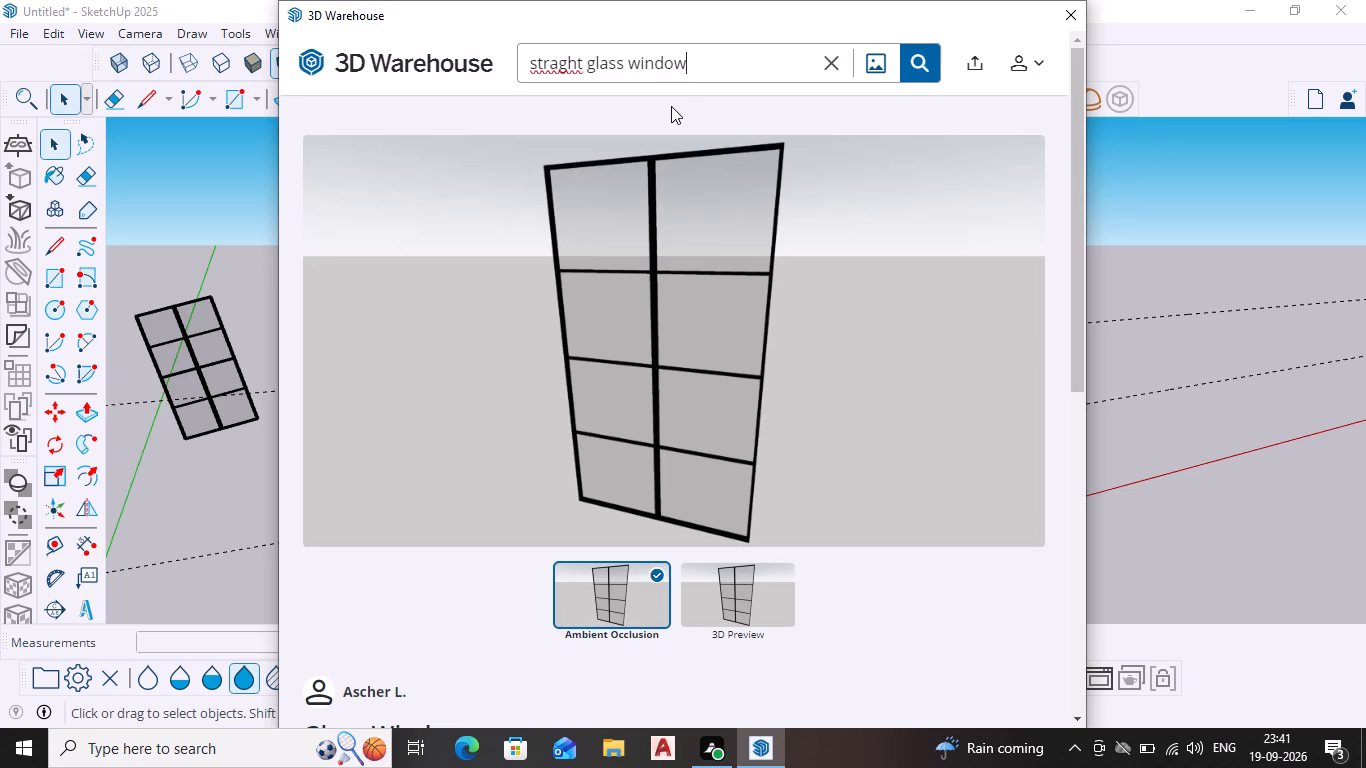
left_click(550, 68)
key("i")
key("Return")
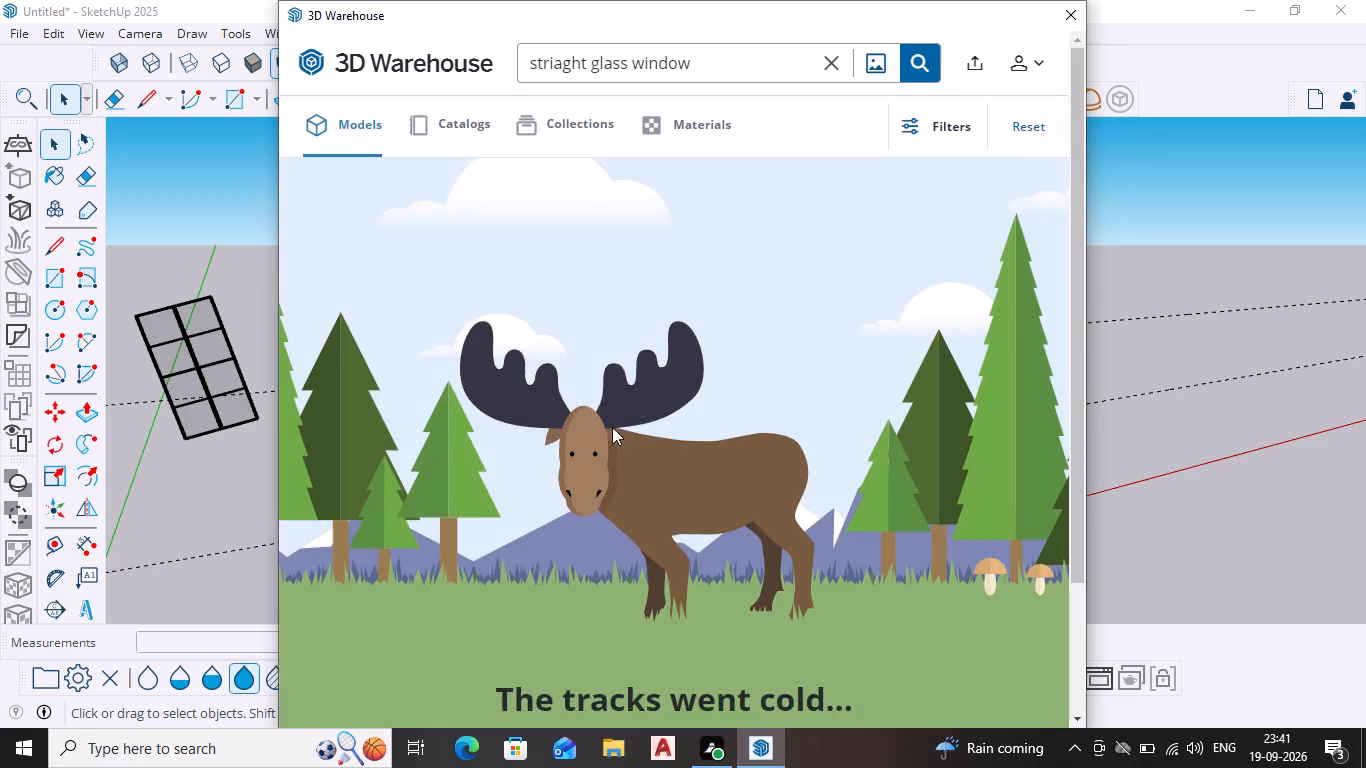
scroll(624, 432, "down", 5)
scroll(658, 287, "up", 3)
scroll(643, 172, "up", 1)
Shorten the 3D Warehouse search to "glass window" and run it again.
left_click(586, 59)
key("BackSpace")
key("BackSpace")
key("BackSpace")
key("BackSpace")
key("BackSpace")
key("BackSpace")
key("BackSpace")
key("BackSpace")
key("BackSpace")
key("BackSpace")
key("BackSpace")
key("BackSpace")
key("BackSpace")
key("BackSpace")
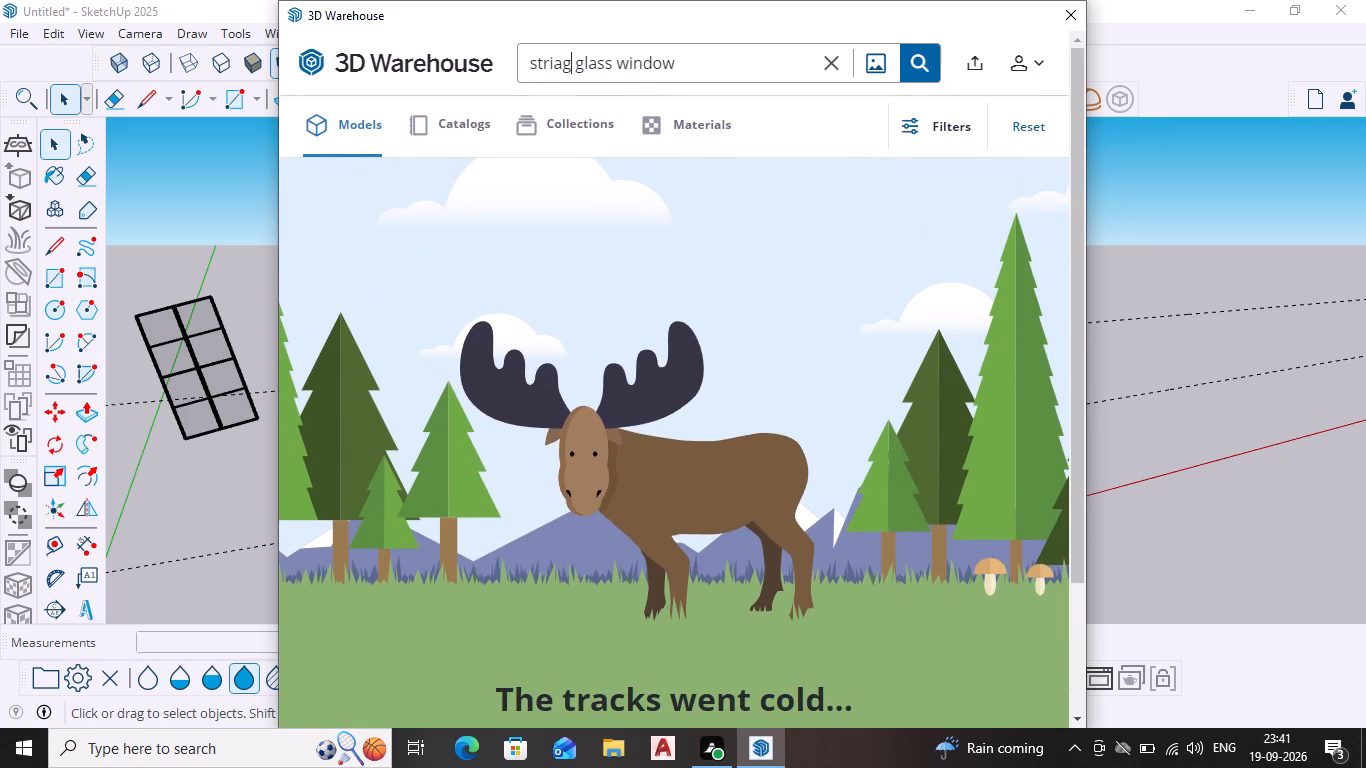
key("Return")
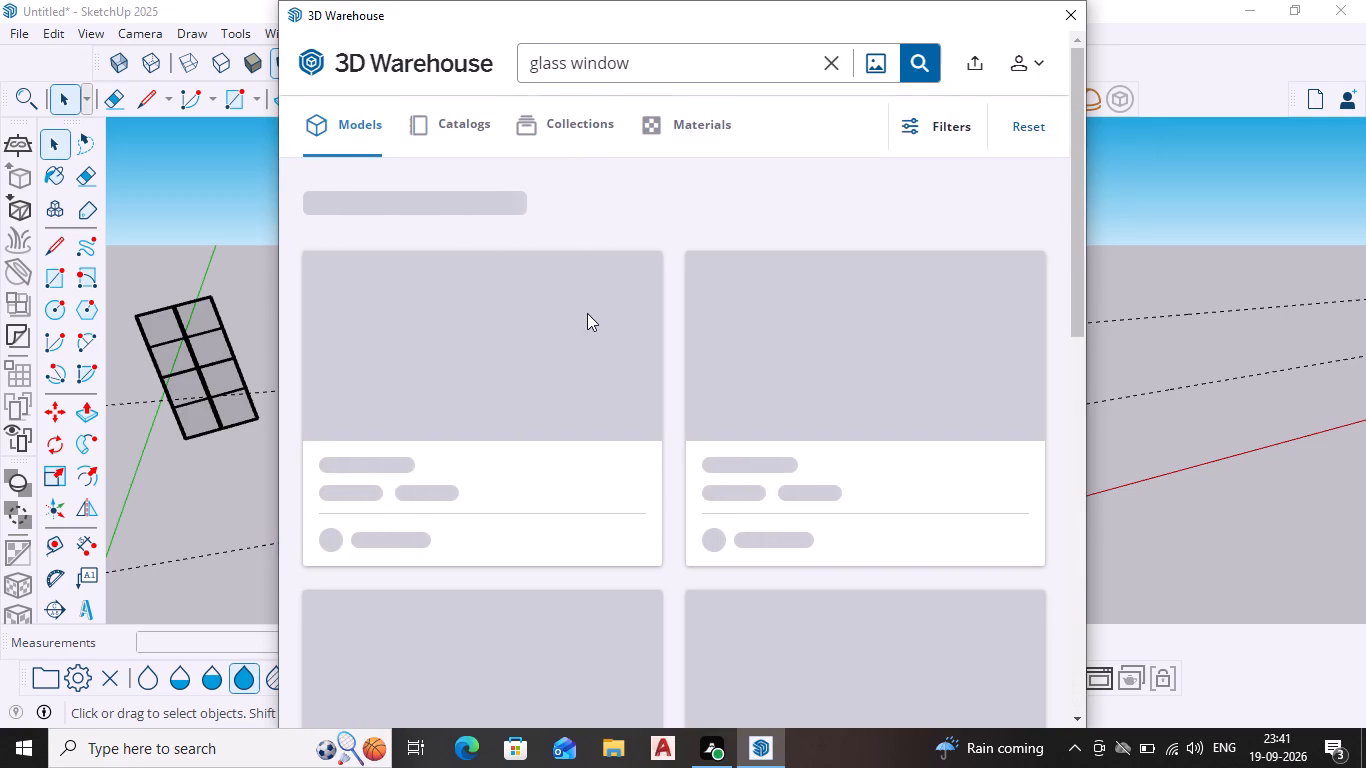
Browse the "glass window" results in the 3D Warehouse for a window model that suits the front wall.
scroll(587, 328, "down", 1)
scroll(606, 420, "down", 1)
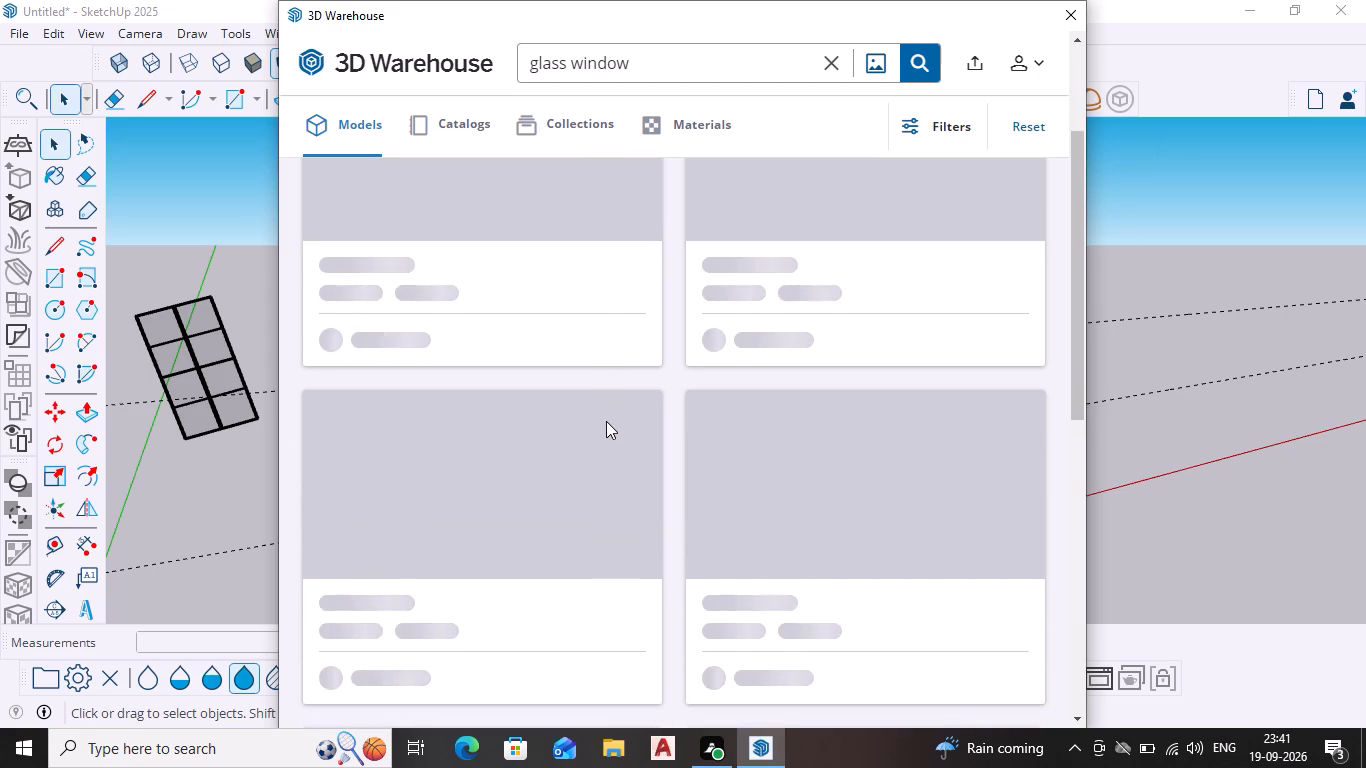
scroll(606, 421, "down", 2)
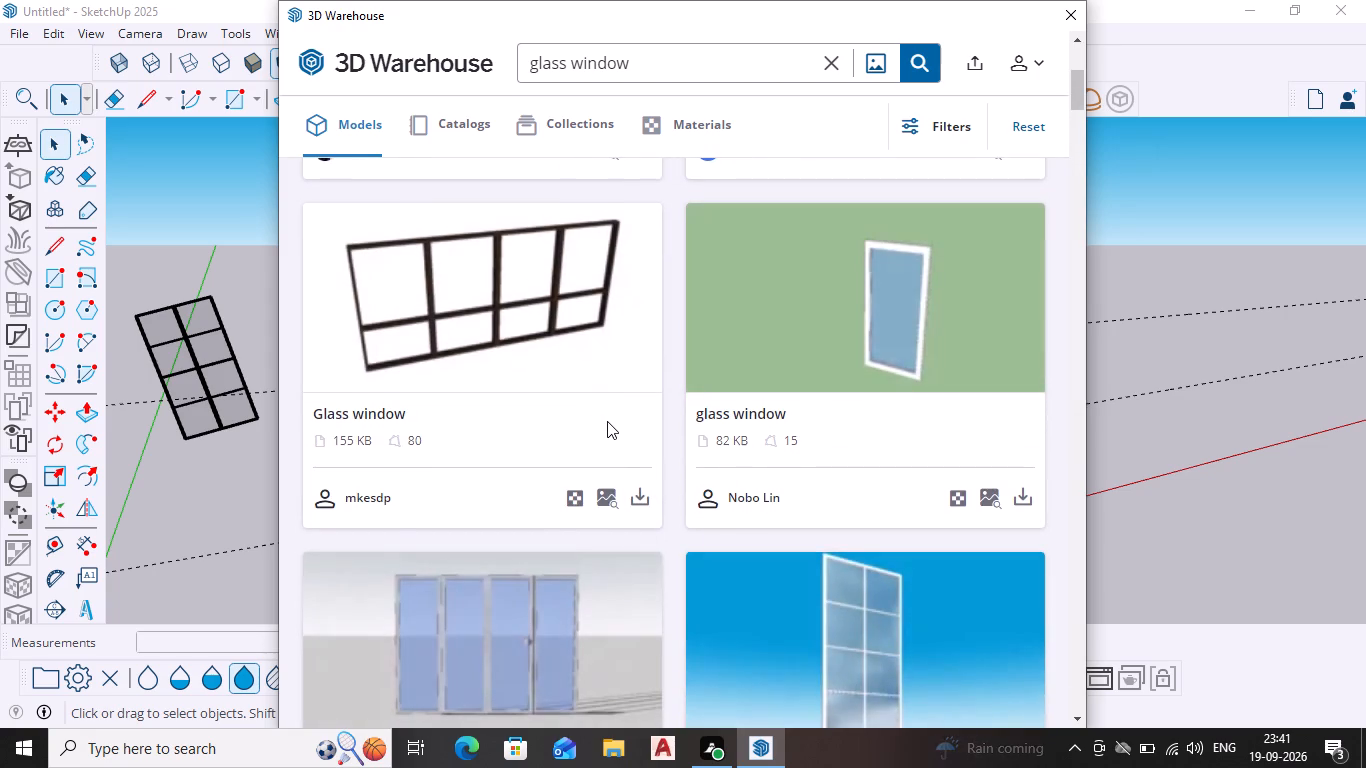
scroll(607, 421, "down", 8)
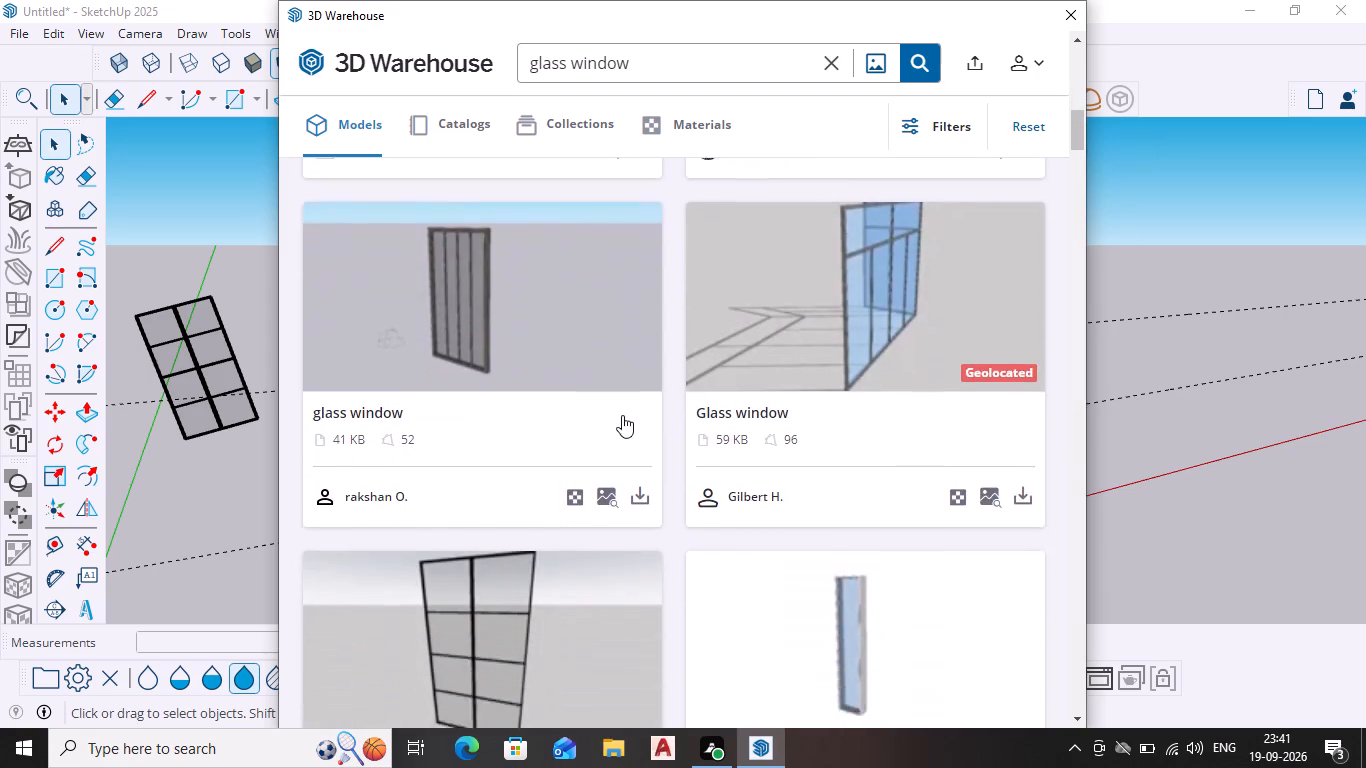
scroll(622, 415, "down", 10)
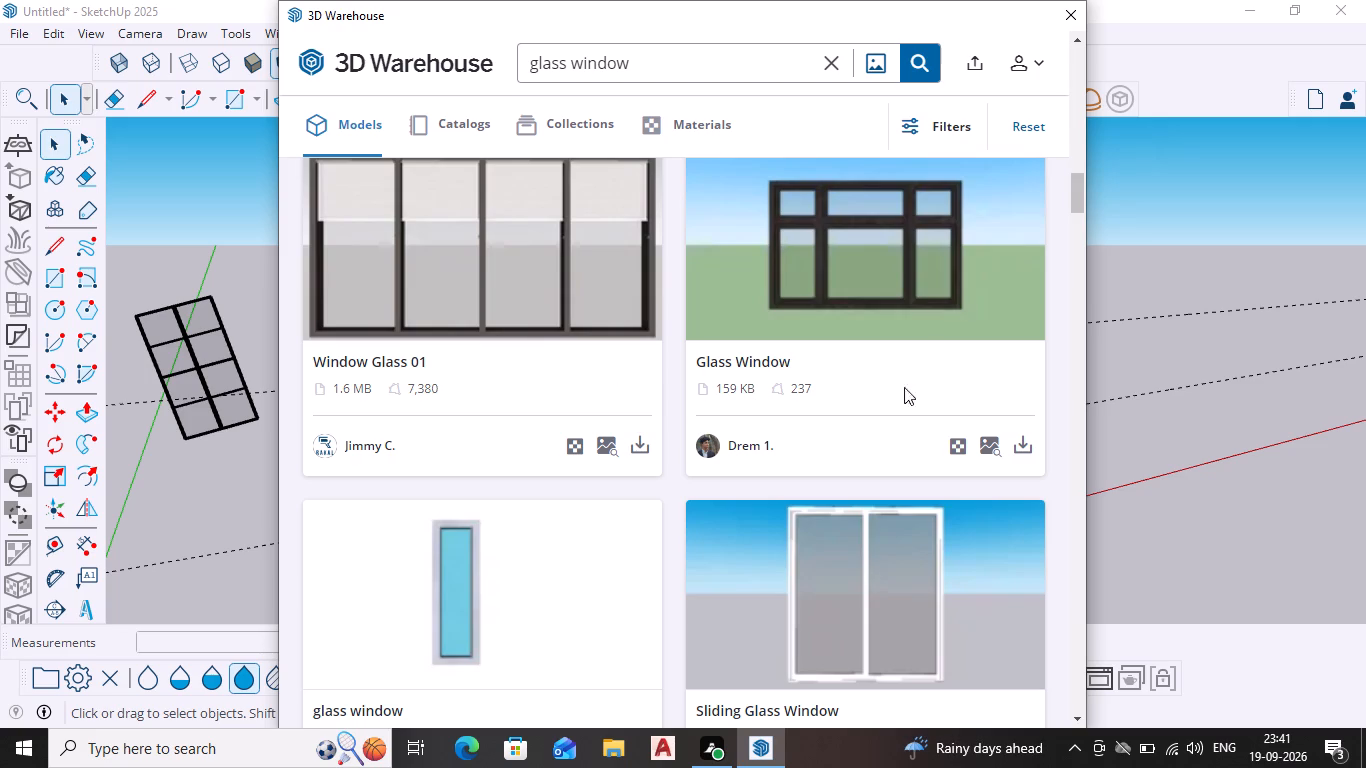
scroll(768, 353, "down", 7)
scroll(823, 187, "up", 3)
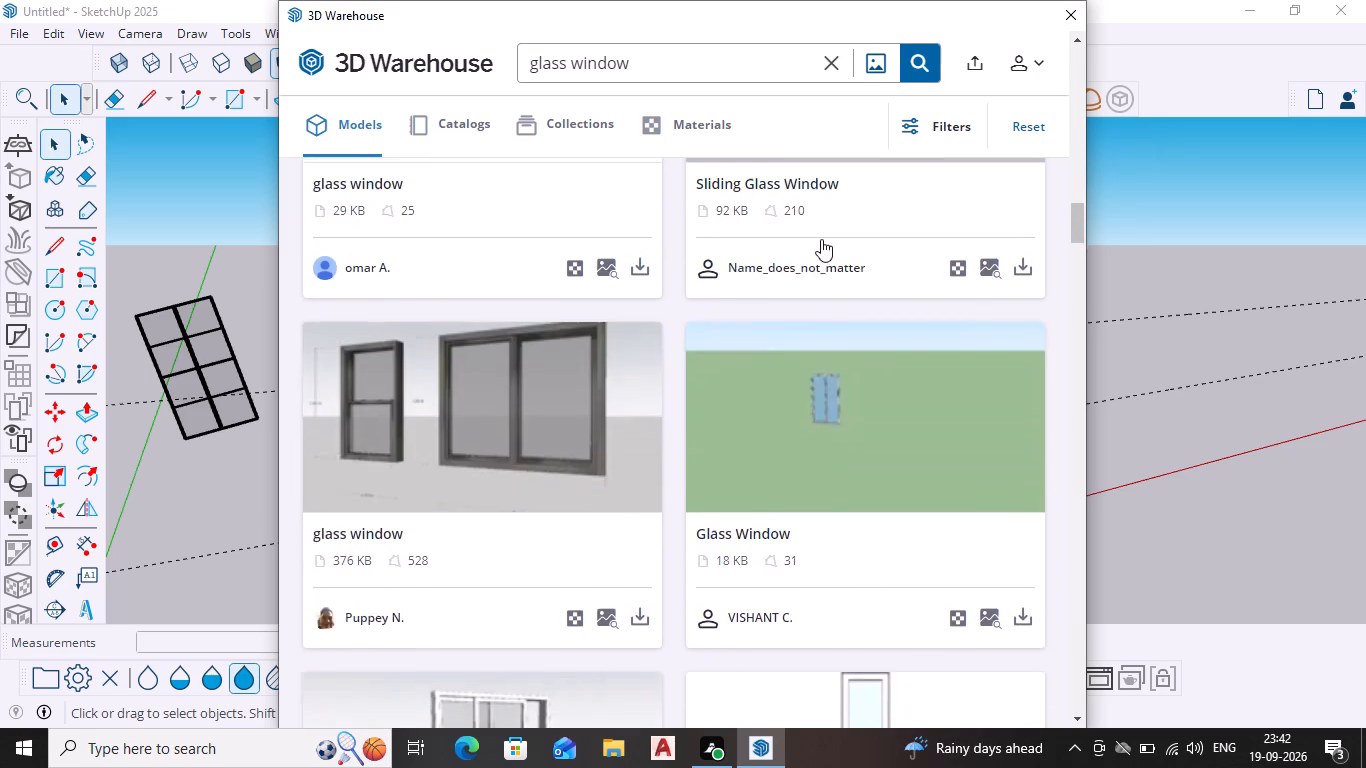
scroll(721, 538, "down", 10)
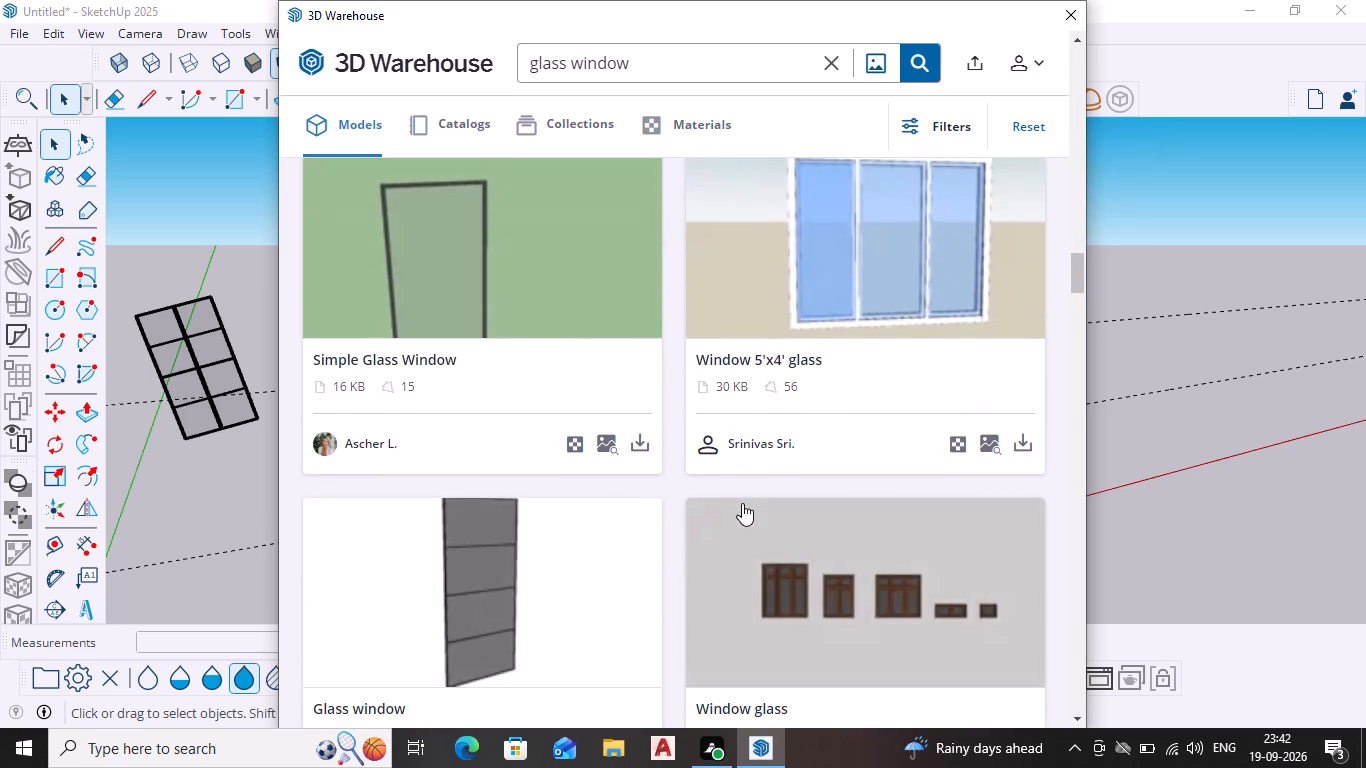
scroll(744, 501, "down", 6)
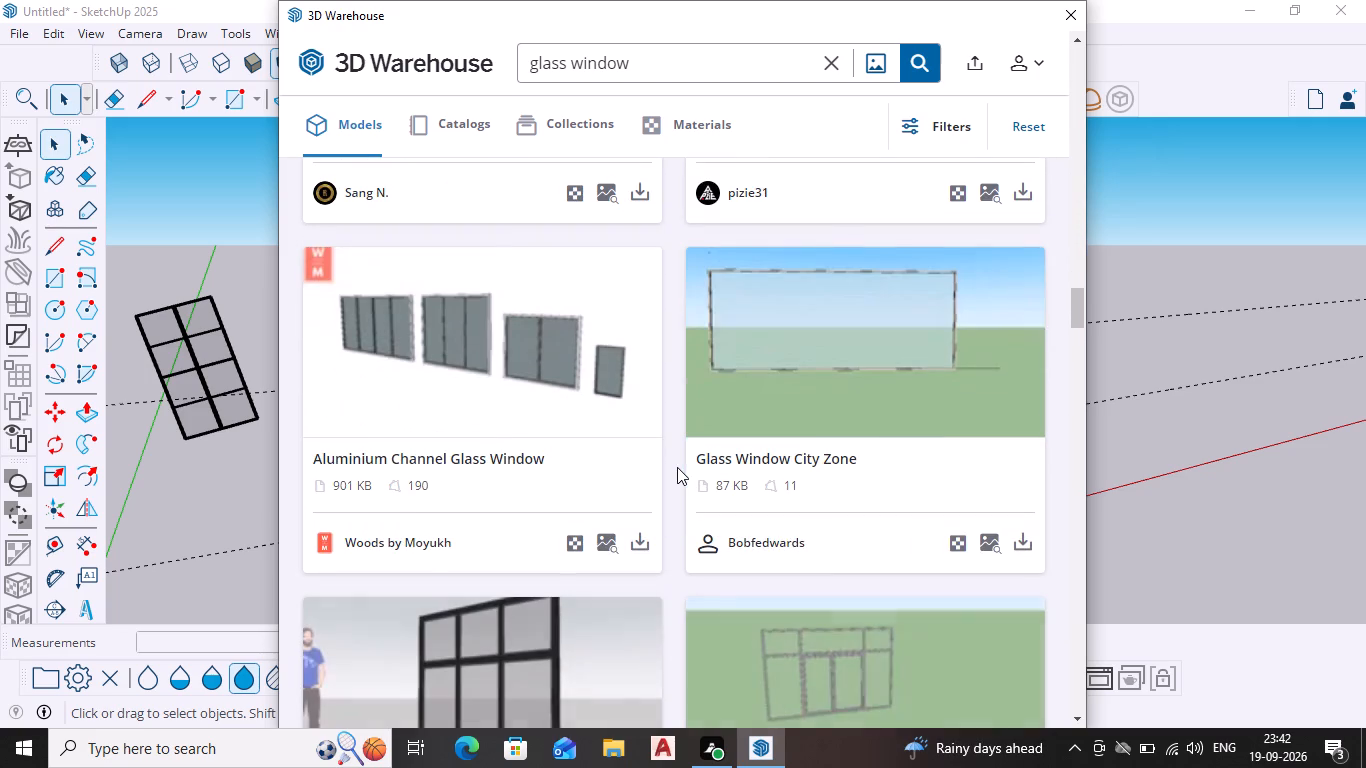
scroll(650, 421, "down", 2)
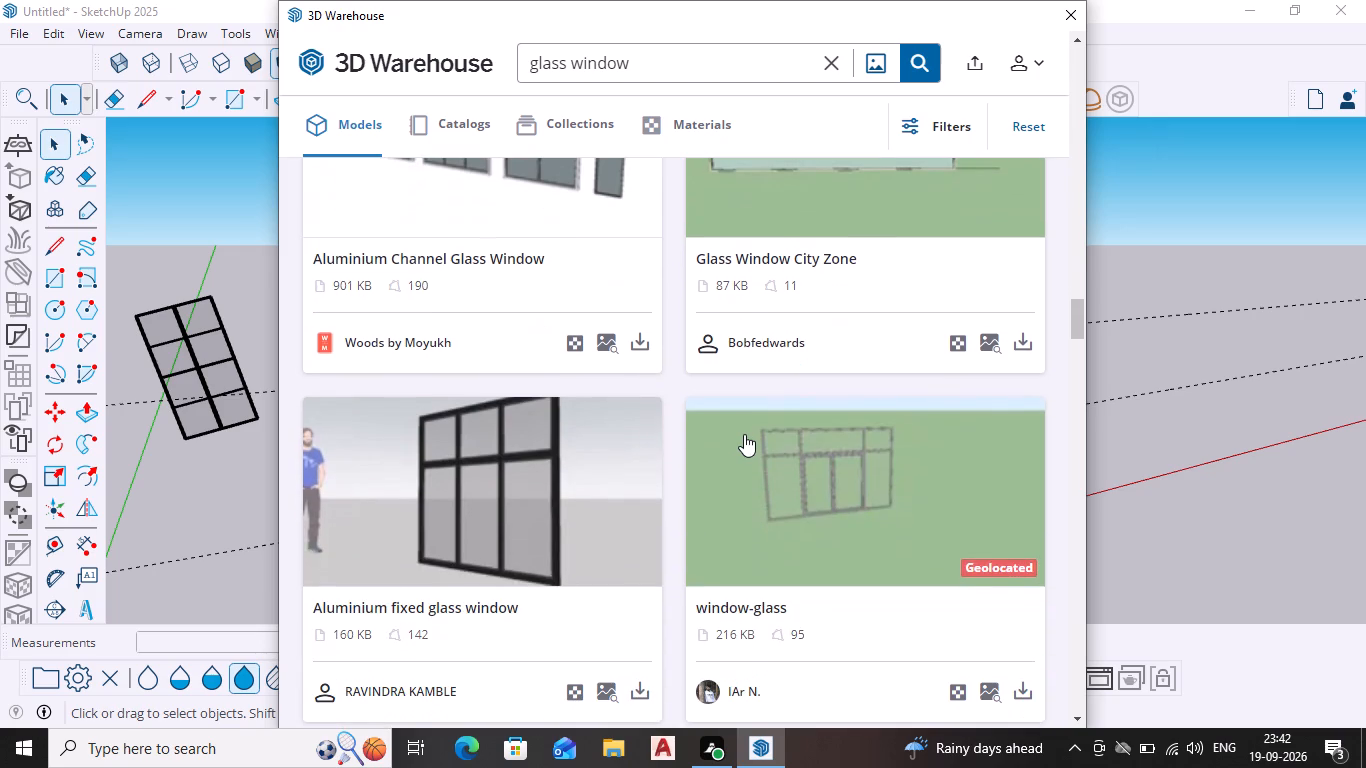
scroll(574, 420, "down", 3)
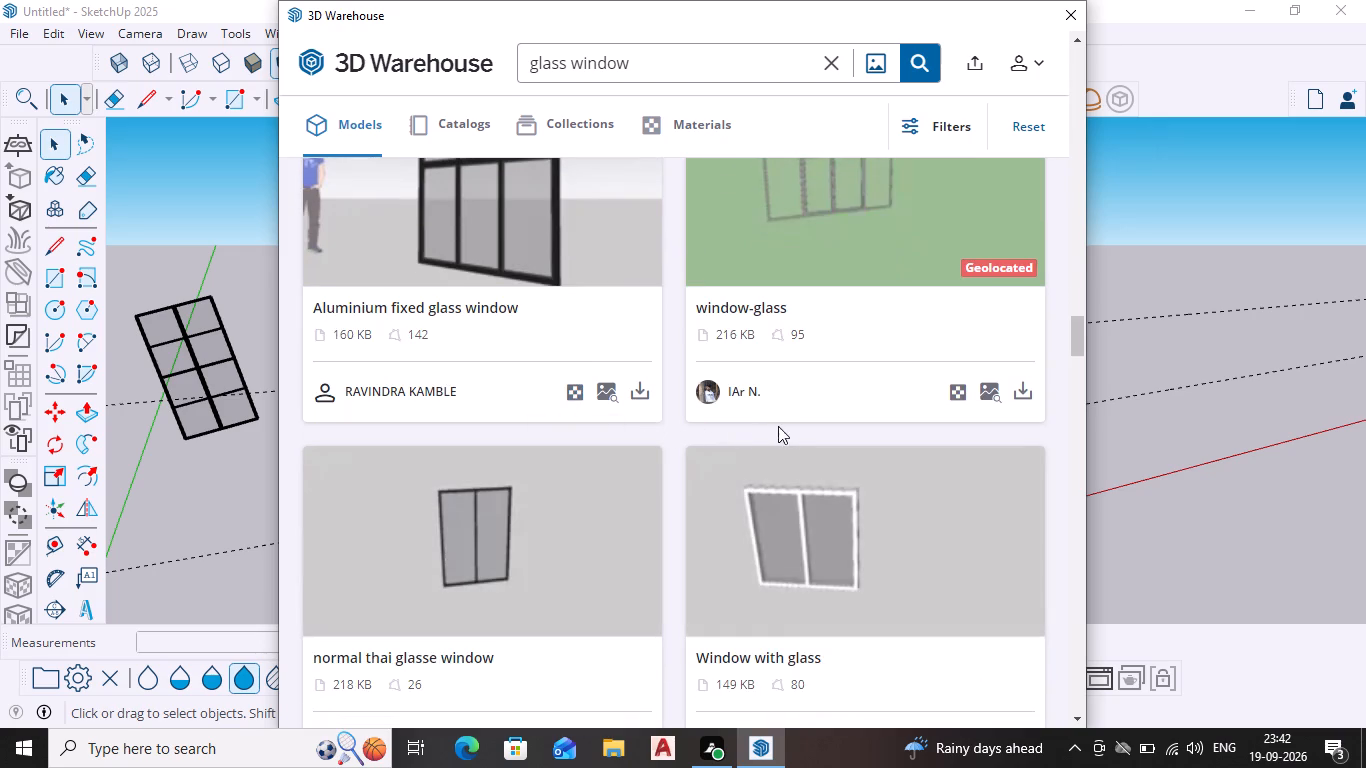
scroll(783, 426, "down", 7)
scroll(780, 439, "up", 3)
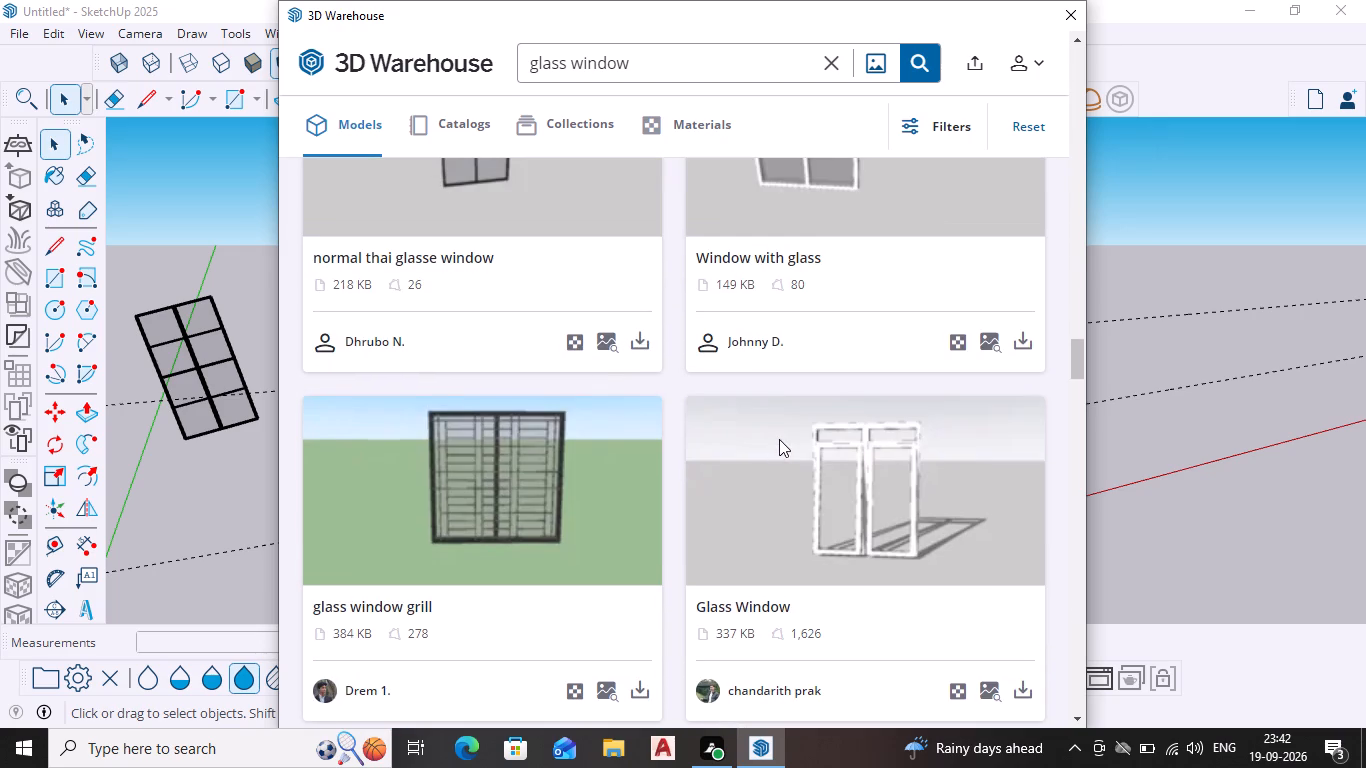
scroll(779, 439, "up", 18)
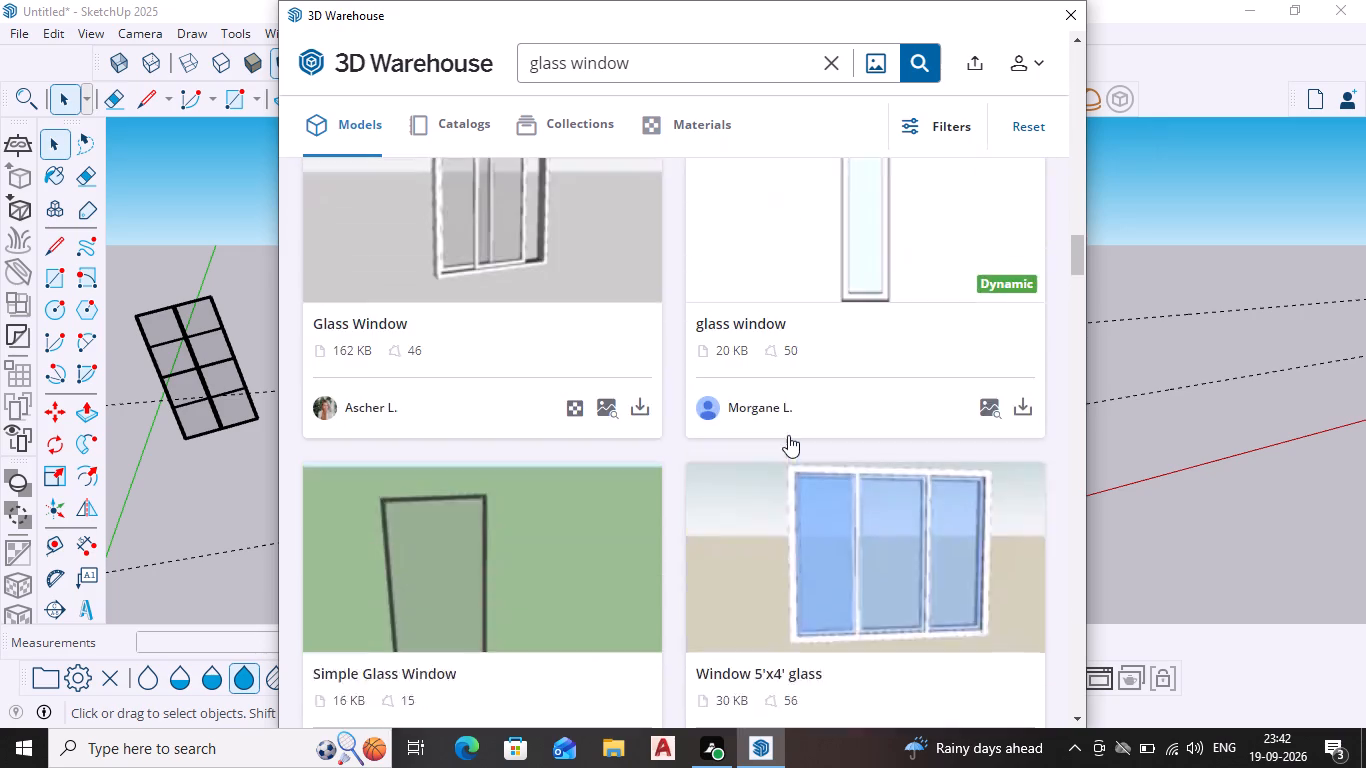
scroll(788, 435, "up", 15)
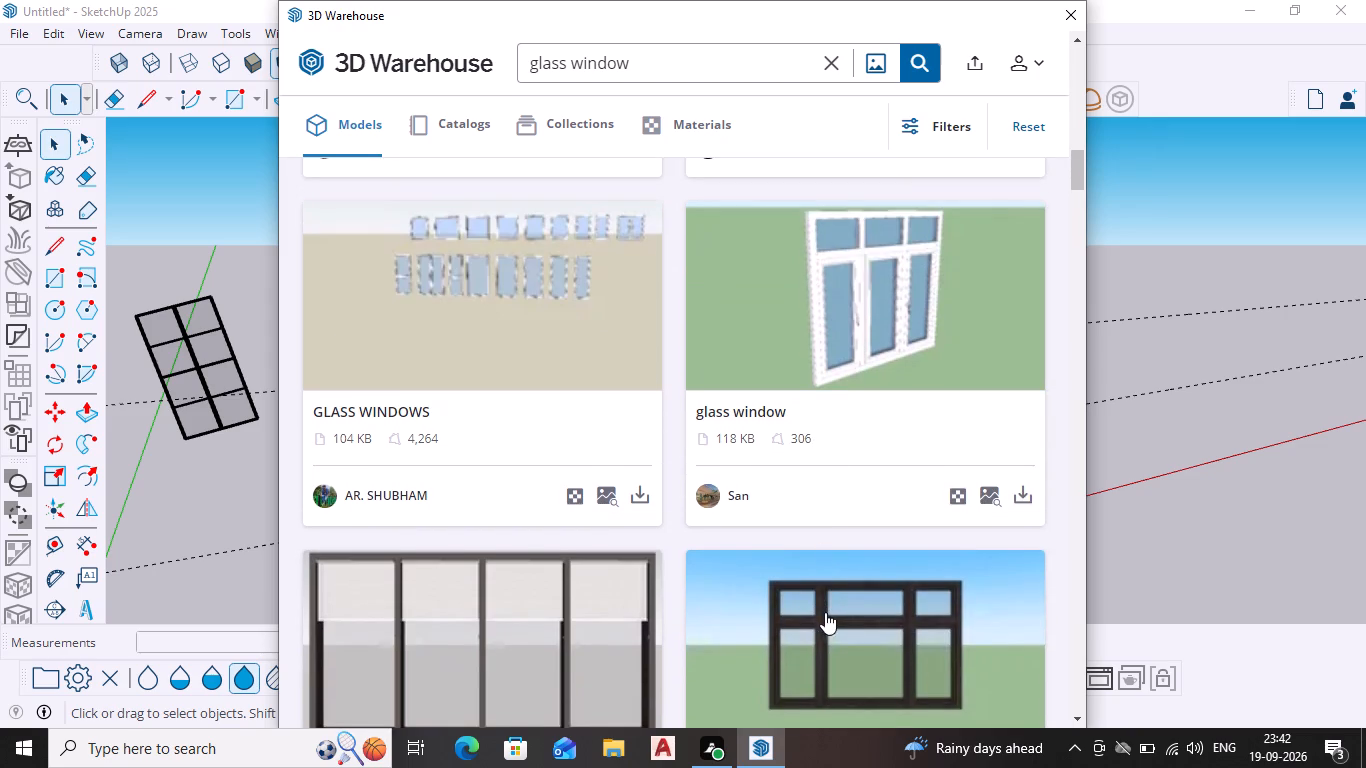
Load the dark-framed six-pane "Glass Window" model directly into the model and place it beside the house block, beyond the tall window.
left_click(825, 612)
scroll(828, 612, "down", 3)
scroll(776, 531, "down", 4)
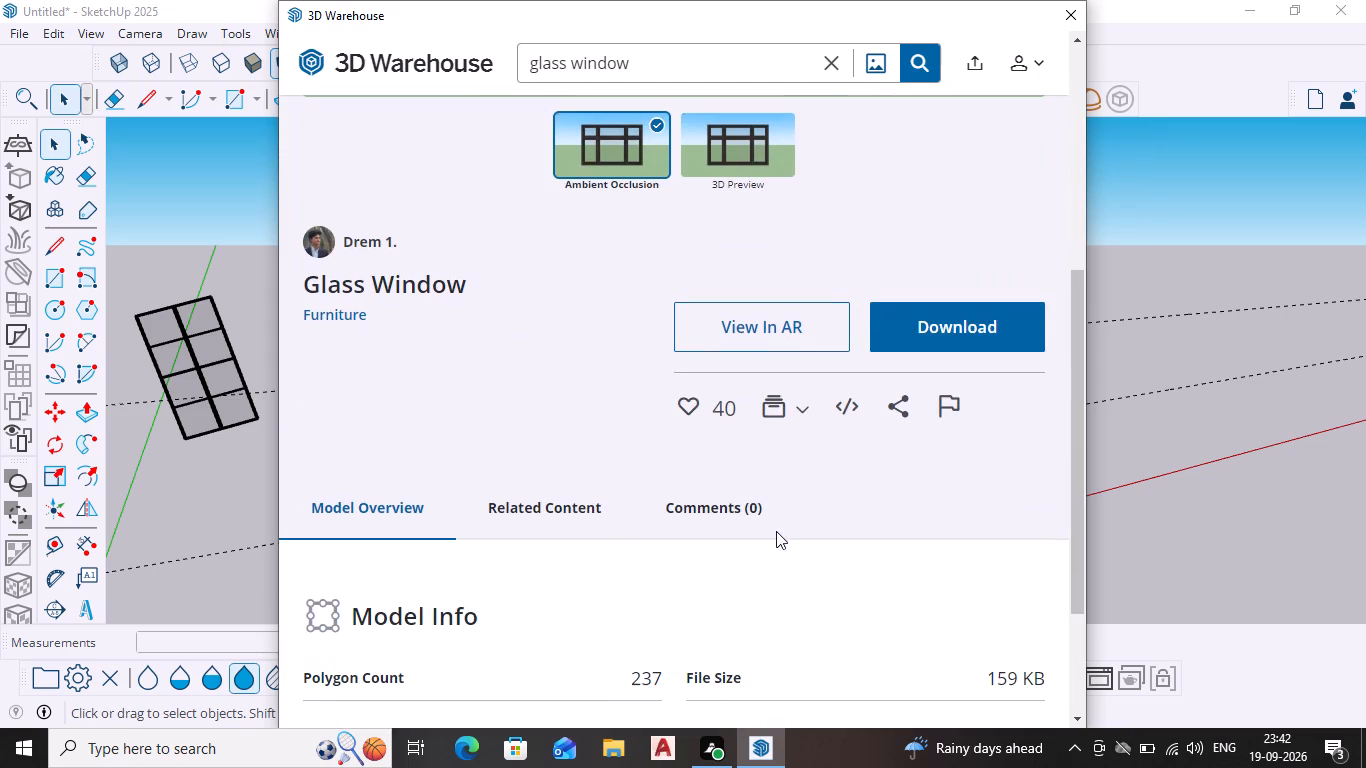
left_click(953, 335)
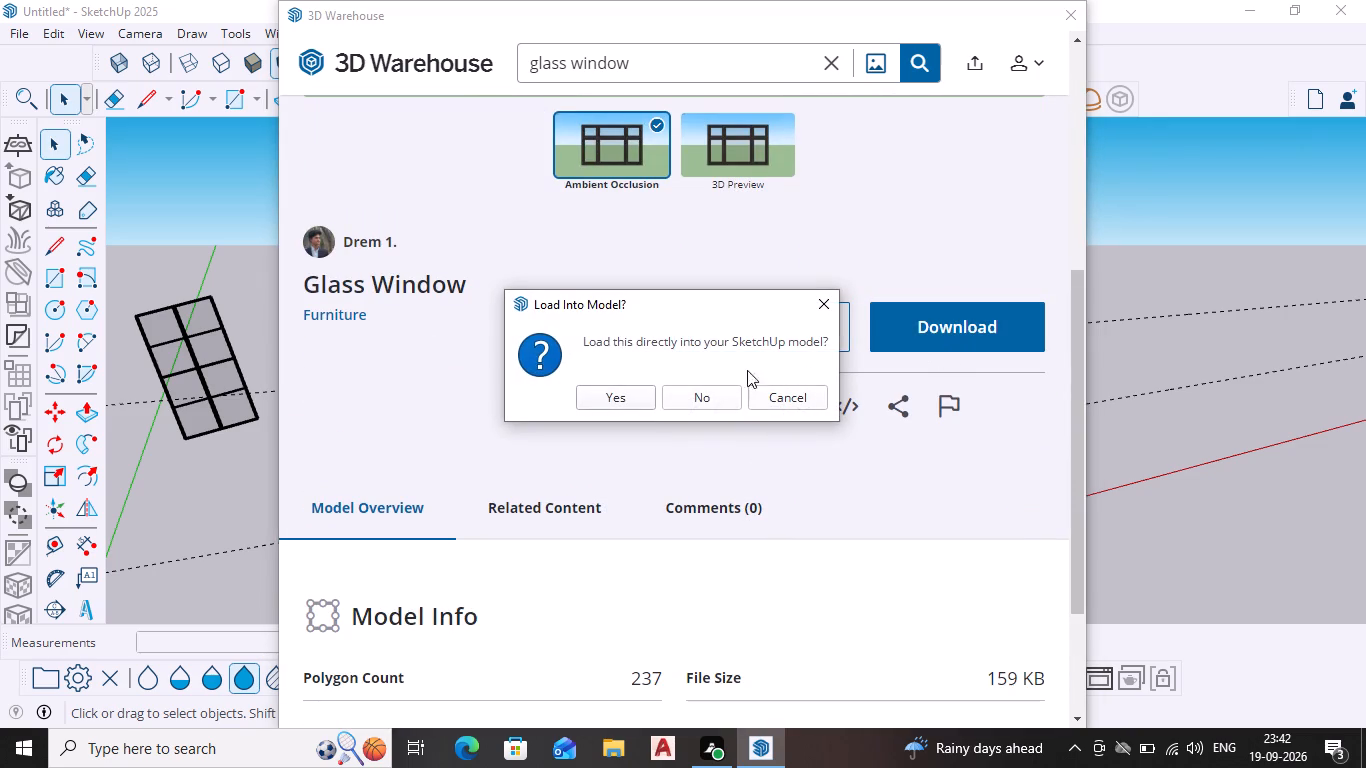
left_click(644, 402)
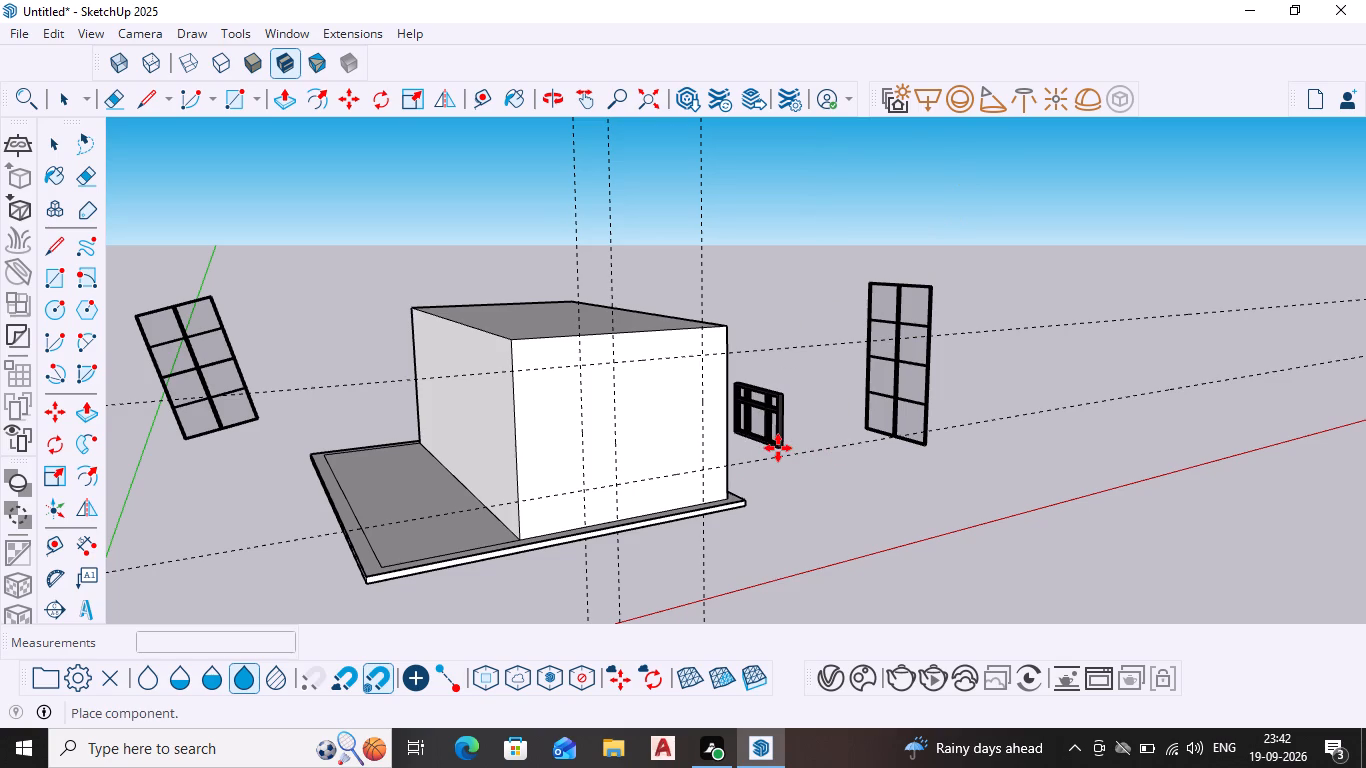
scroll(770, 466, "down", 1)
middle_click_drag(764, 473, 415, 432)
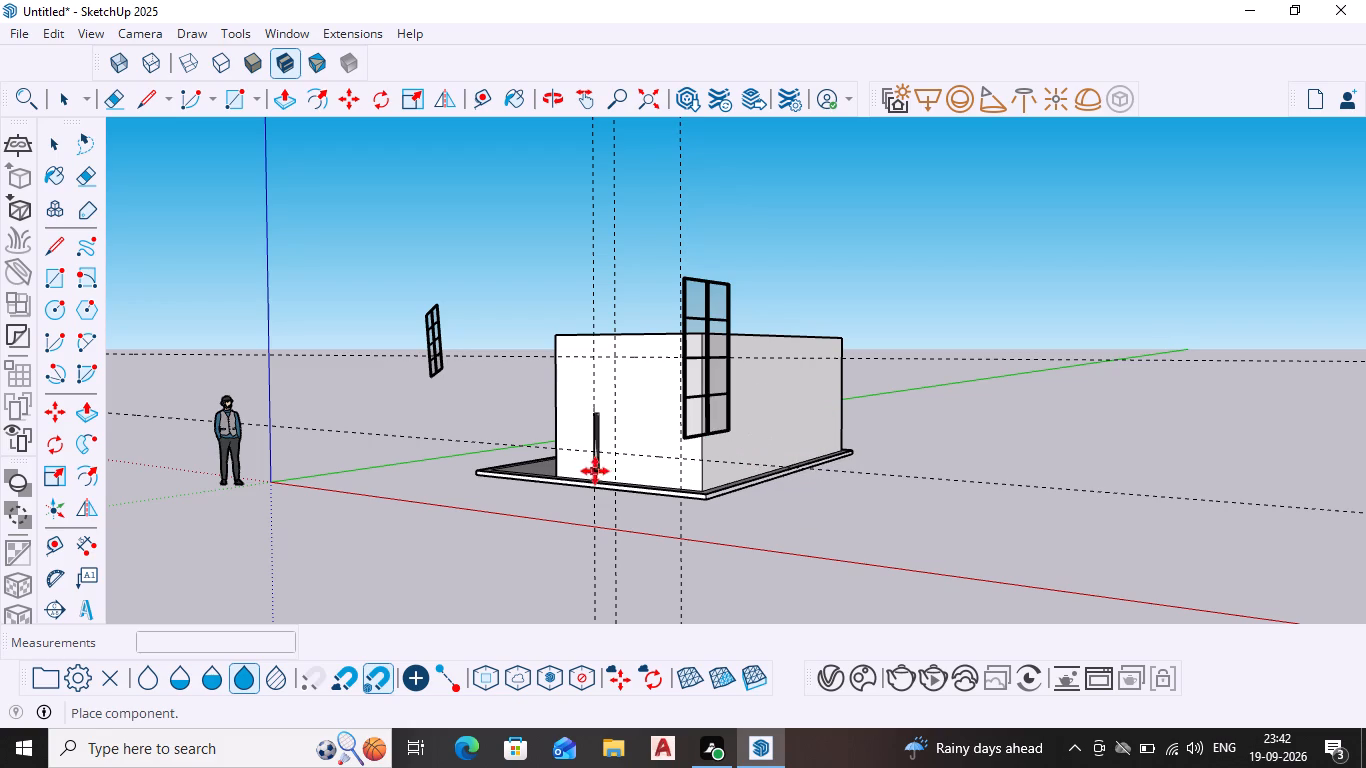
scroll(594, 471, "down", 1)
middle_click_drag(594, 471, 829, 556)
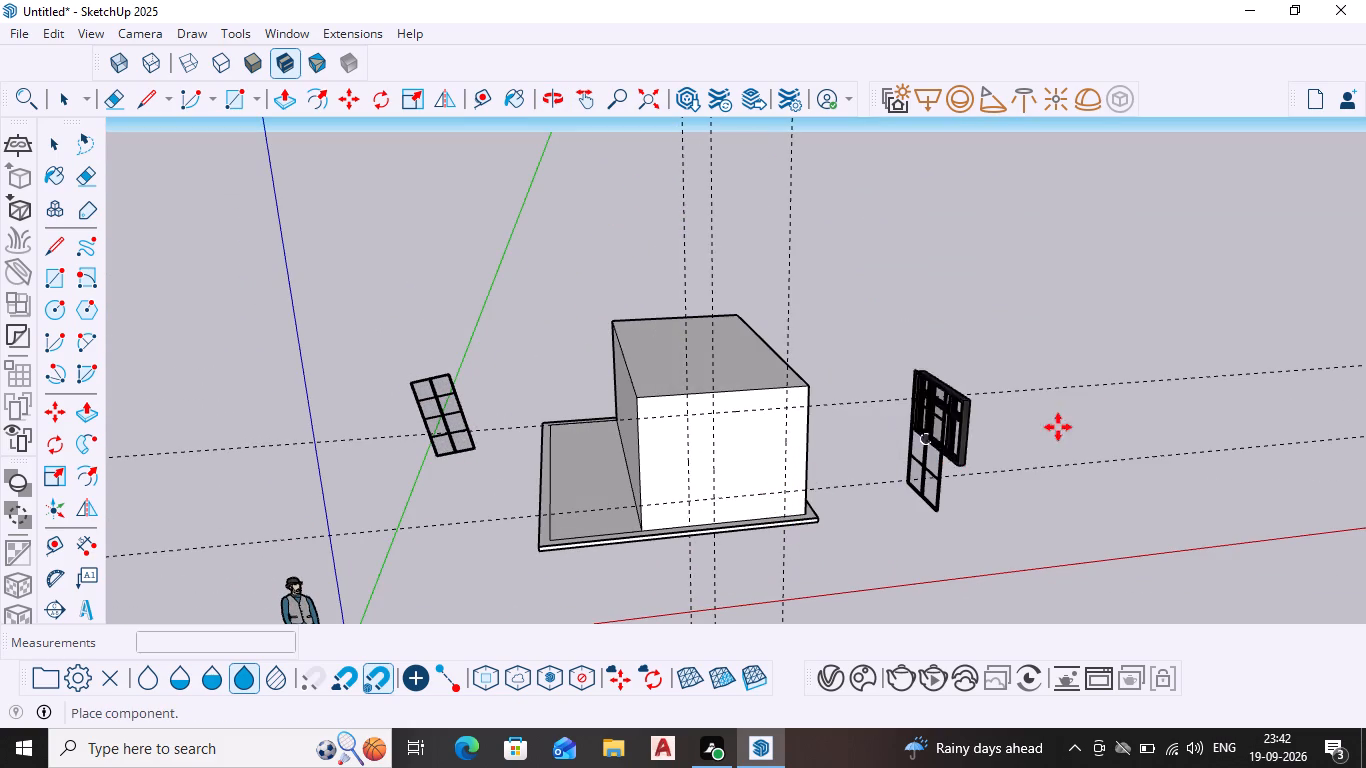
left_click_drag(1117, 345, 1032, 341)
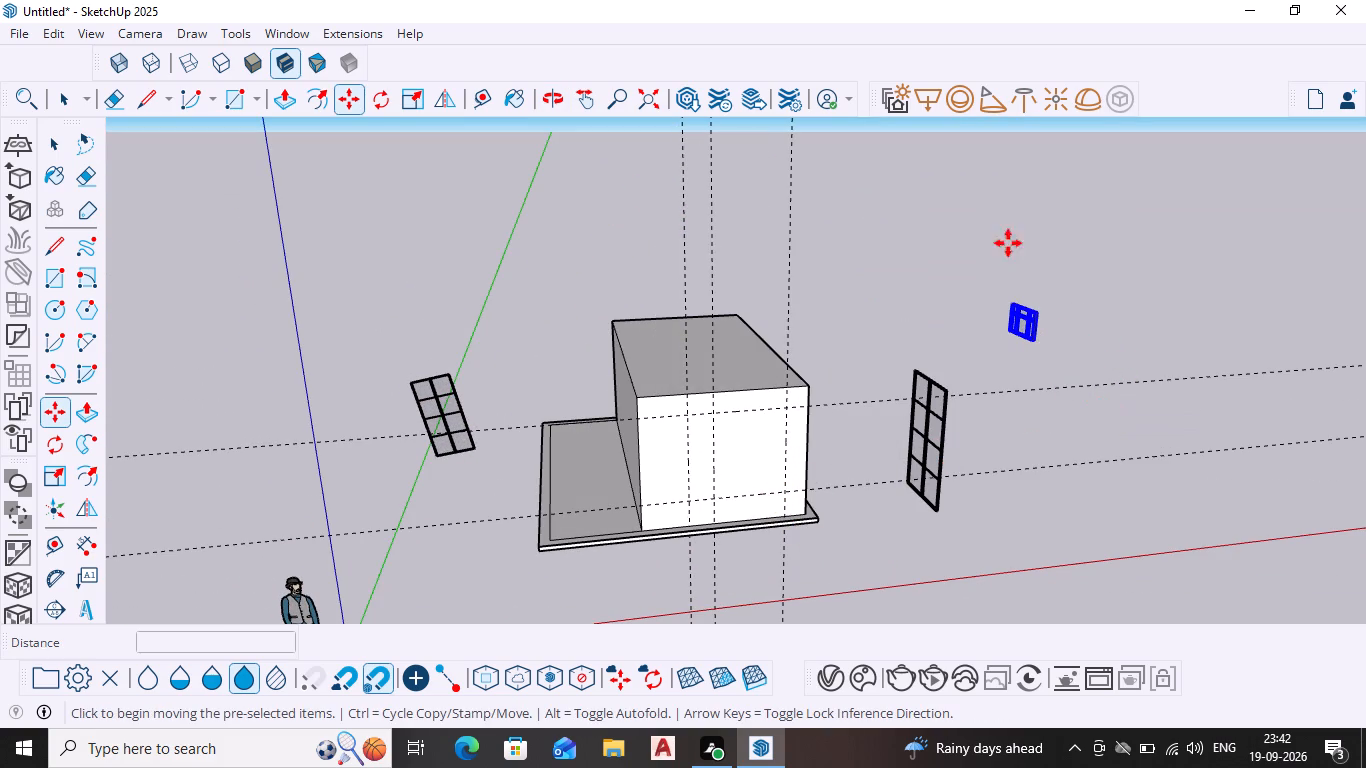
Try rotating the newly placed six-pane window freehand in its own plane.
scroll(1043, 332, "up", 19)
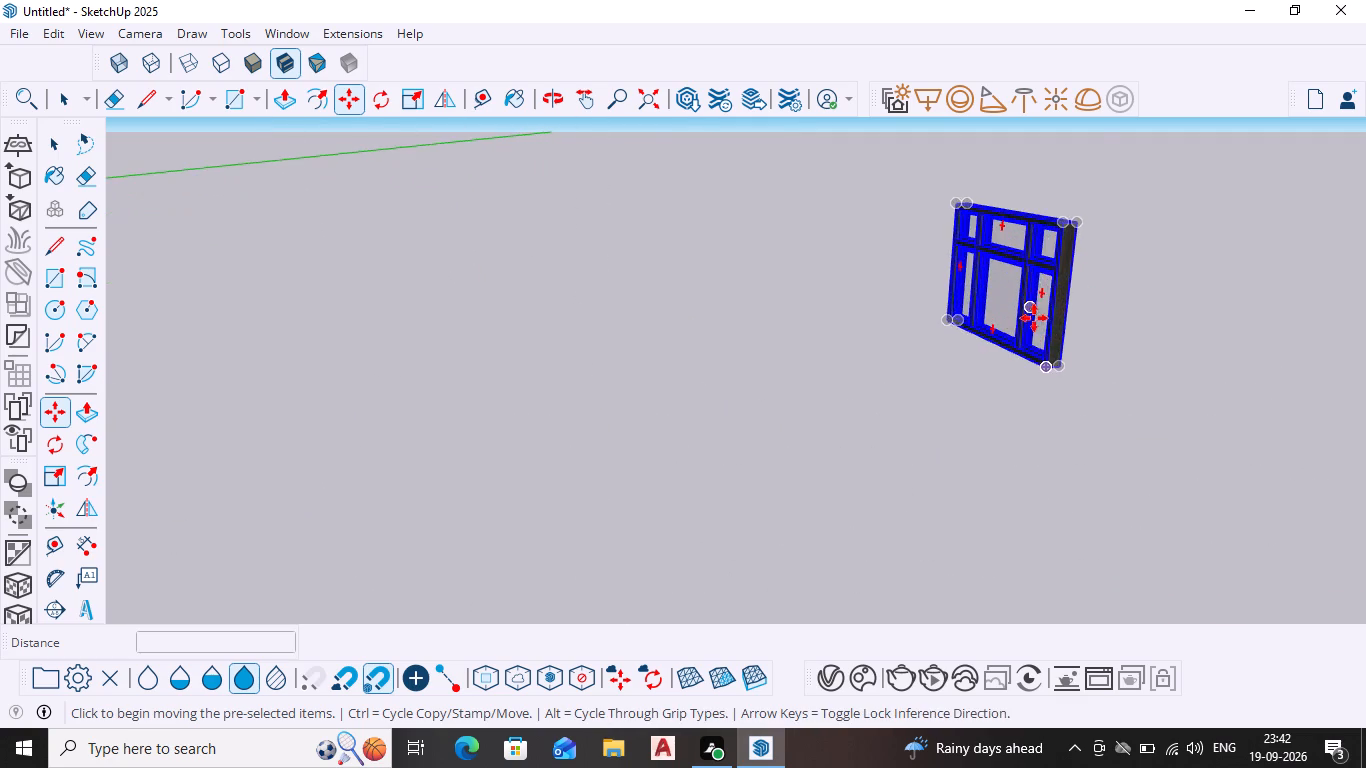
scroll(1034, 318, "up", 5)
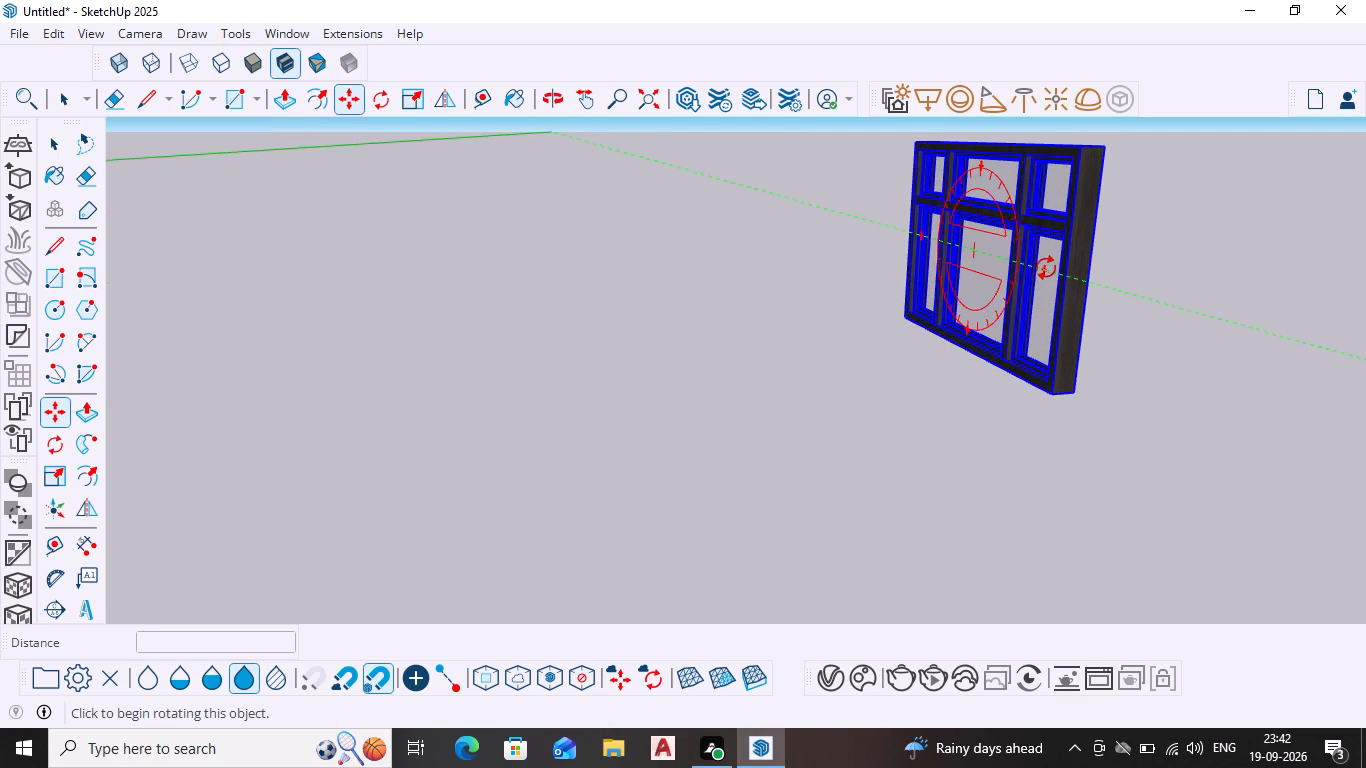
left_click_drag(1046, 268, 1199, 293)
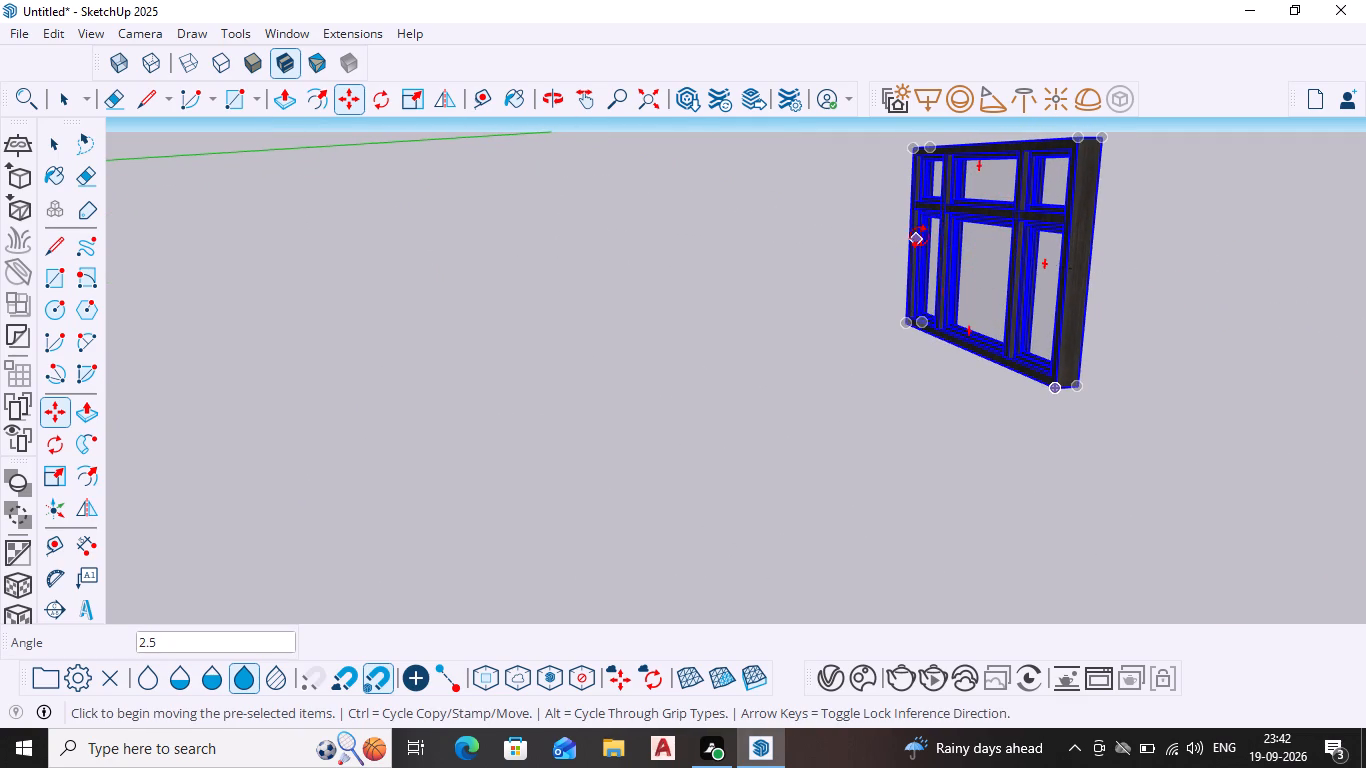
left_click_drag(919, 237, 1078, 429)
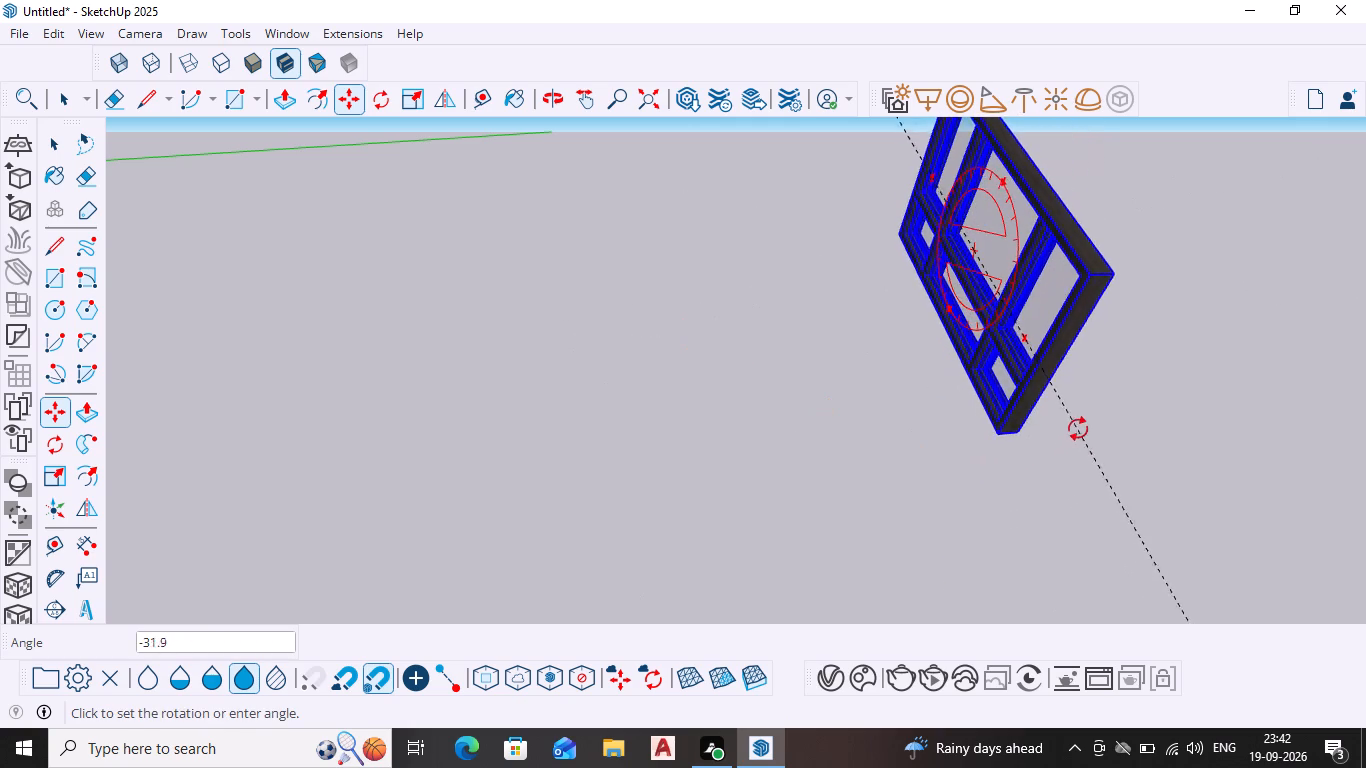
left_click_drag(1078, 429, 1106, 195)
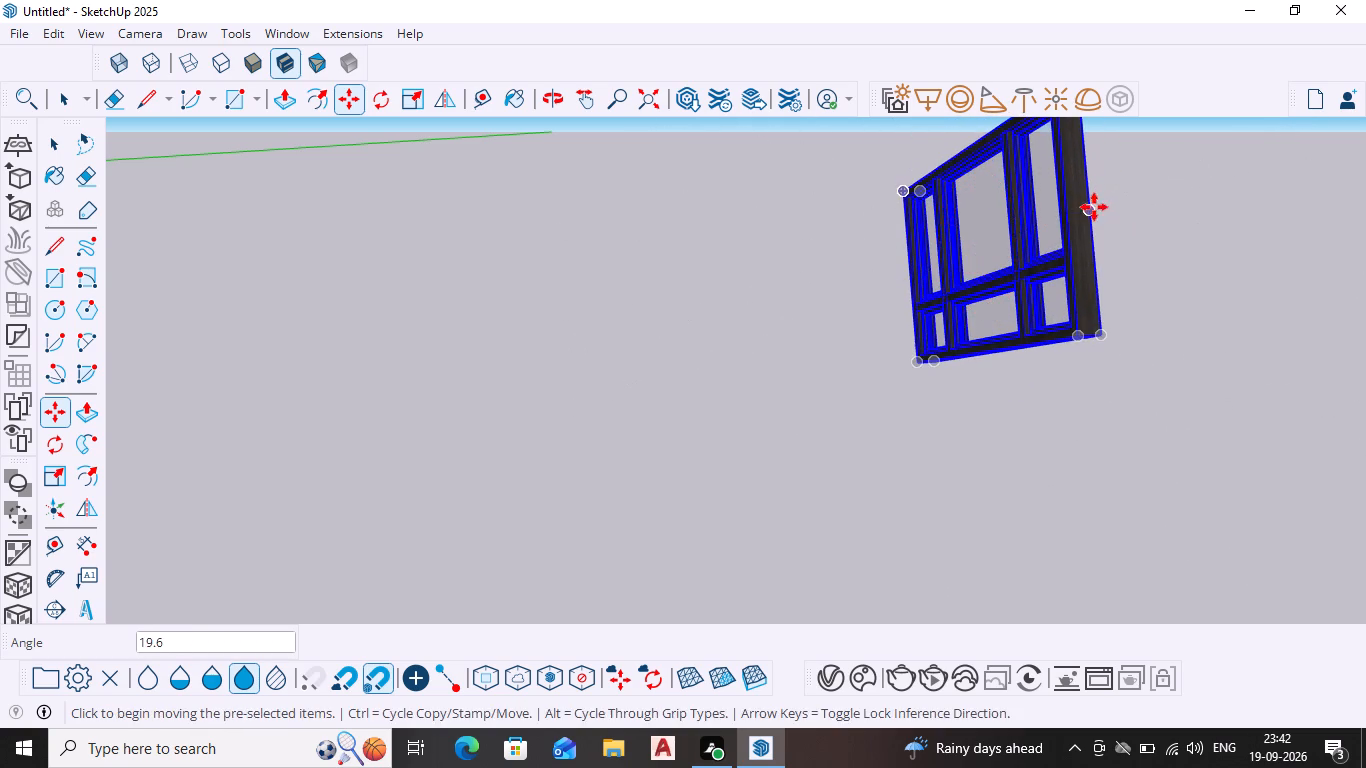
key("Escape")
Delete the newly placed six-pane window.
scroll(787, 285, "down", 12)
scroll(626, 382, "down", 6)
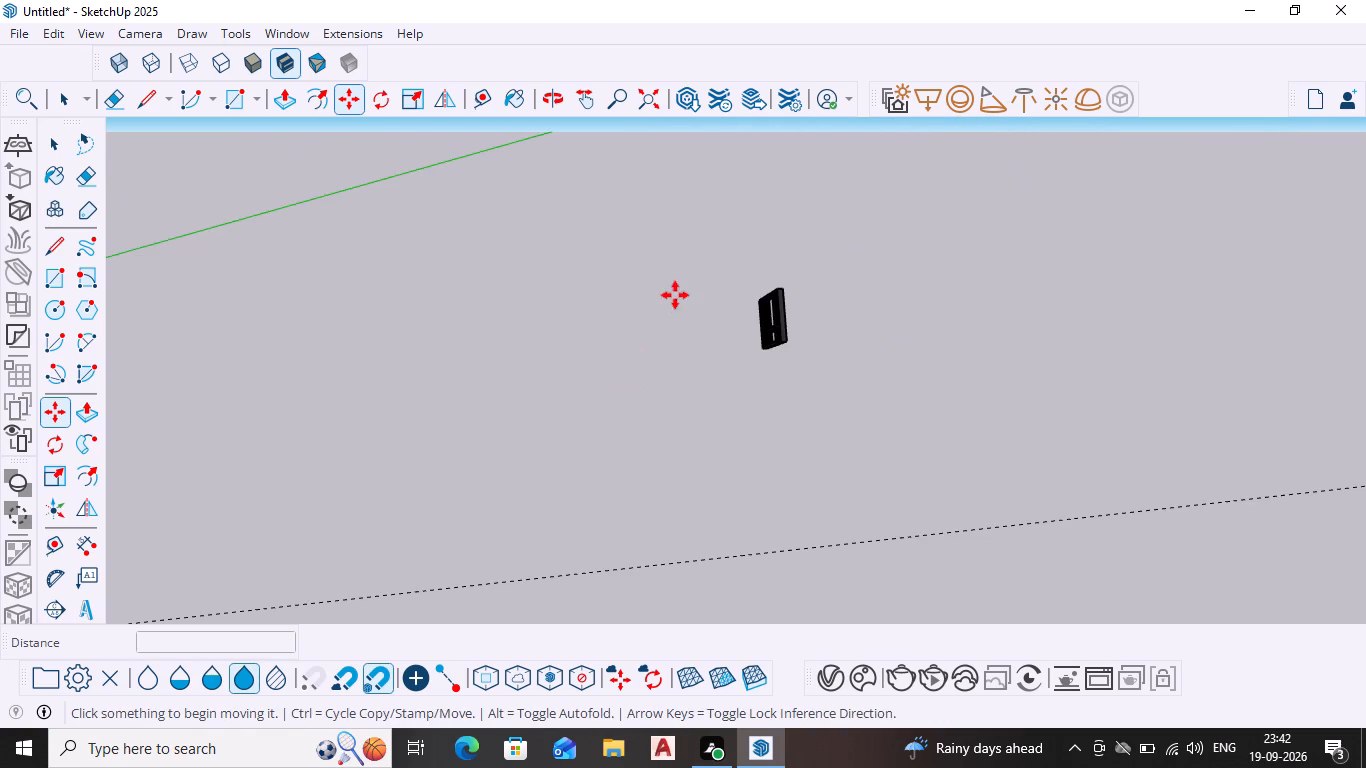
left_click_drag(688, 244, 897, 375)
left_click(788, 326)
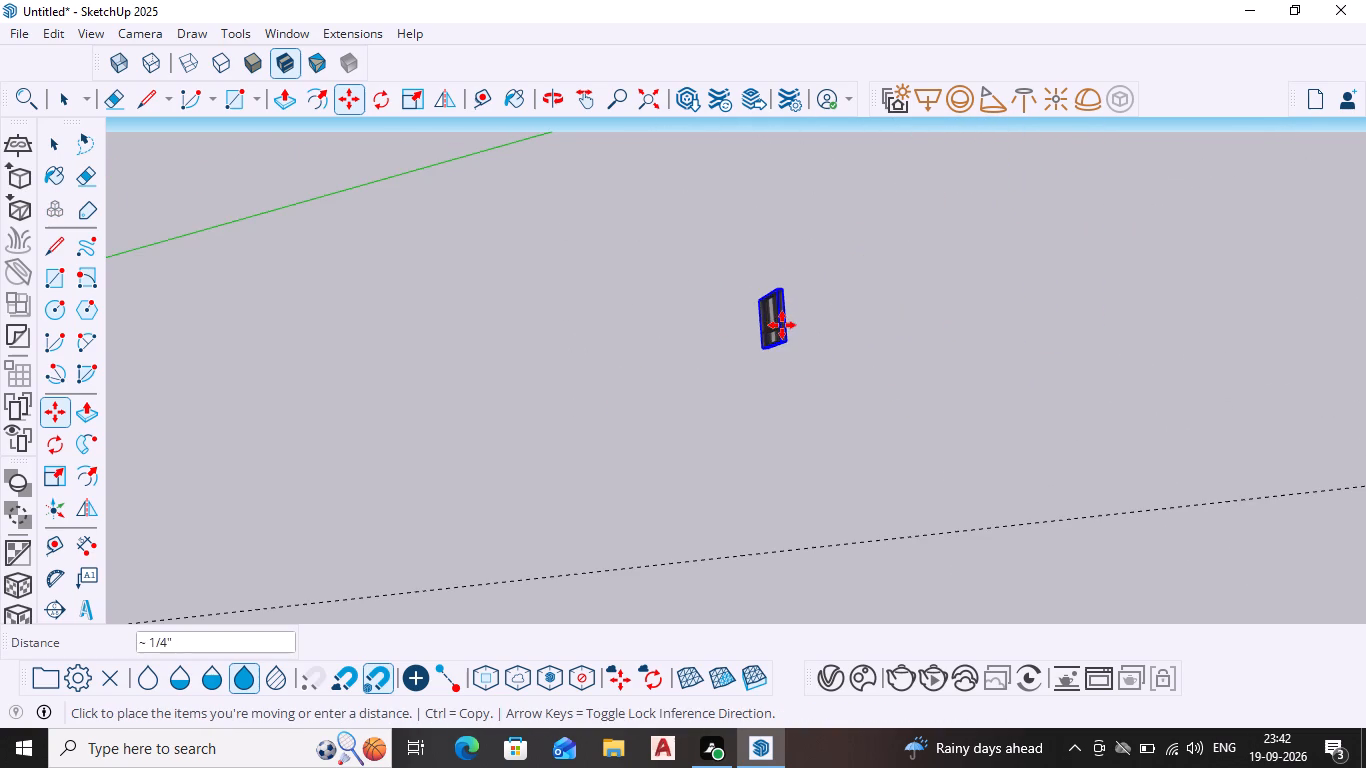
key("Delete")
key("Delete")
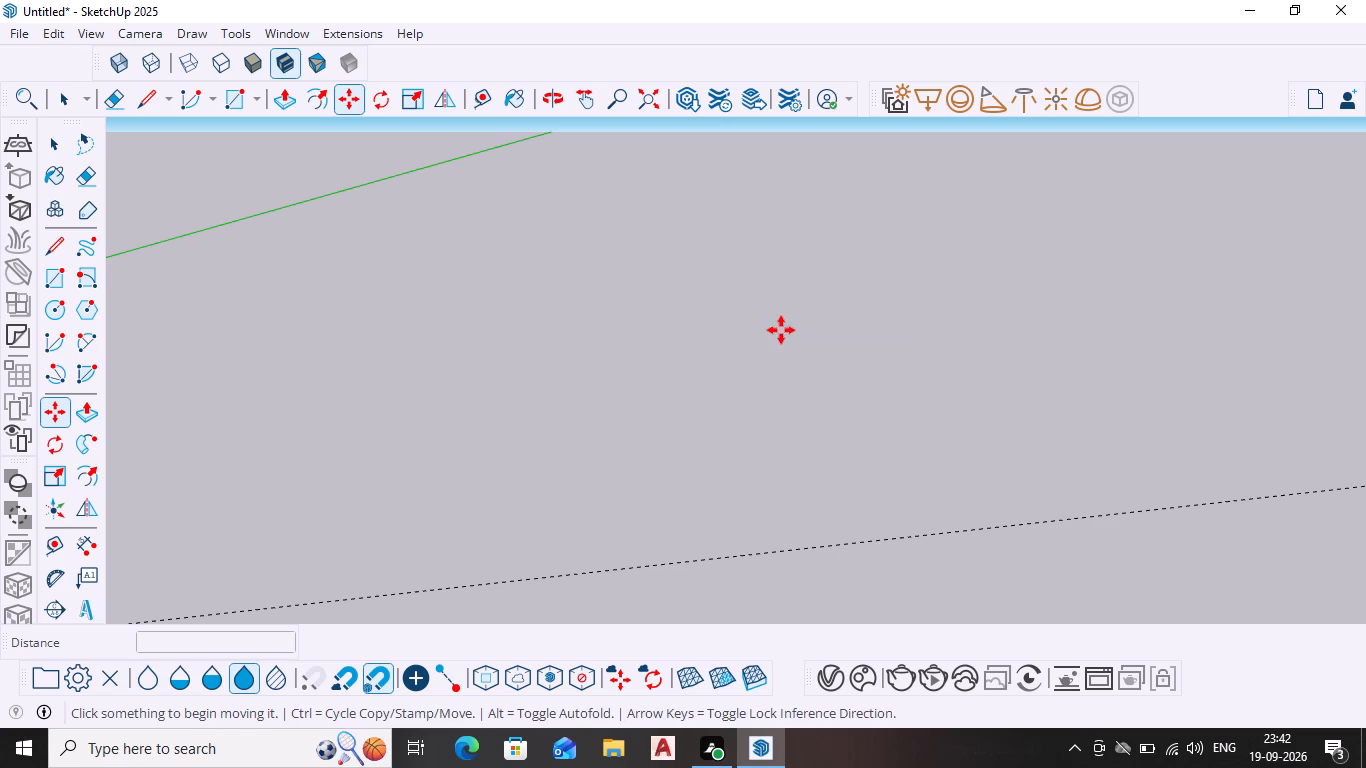
Draw a window rectangle of about 6' 6" by 5' 3" on the front wall between the guide line intersections.
scroll(767, 366, "down", 4)
scroll(641, 391, "down", 10)
middle_click_drag(416, 414, 451, 413, "shift")
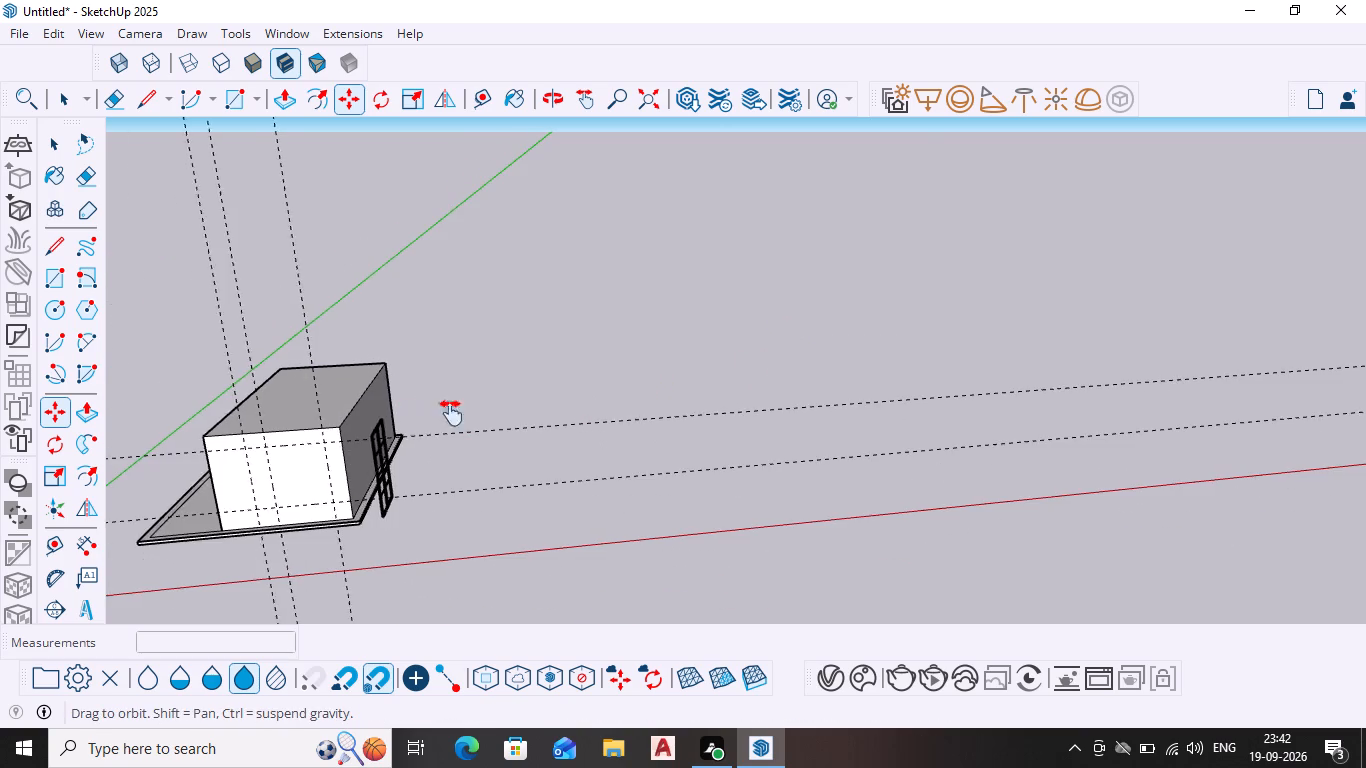
middle_click_drag(451, 413, 670, 377, "shift")
scroll(609, 469, "up", 7)
middle_click_drag(616, 462, 612, 428)
key("space")
key("r")
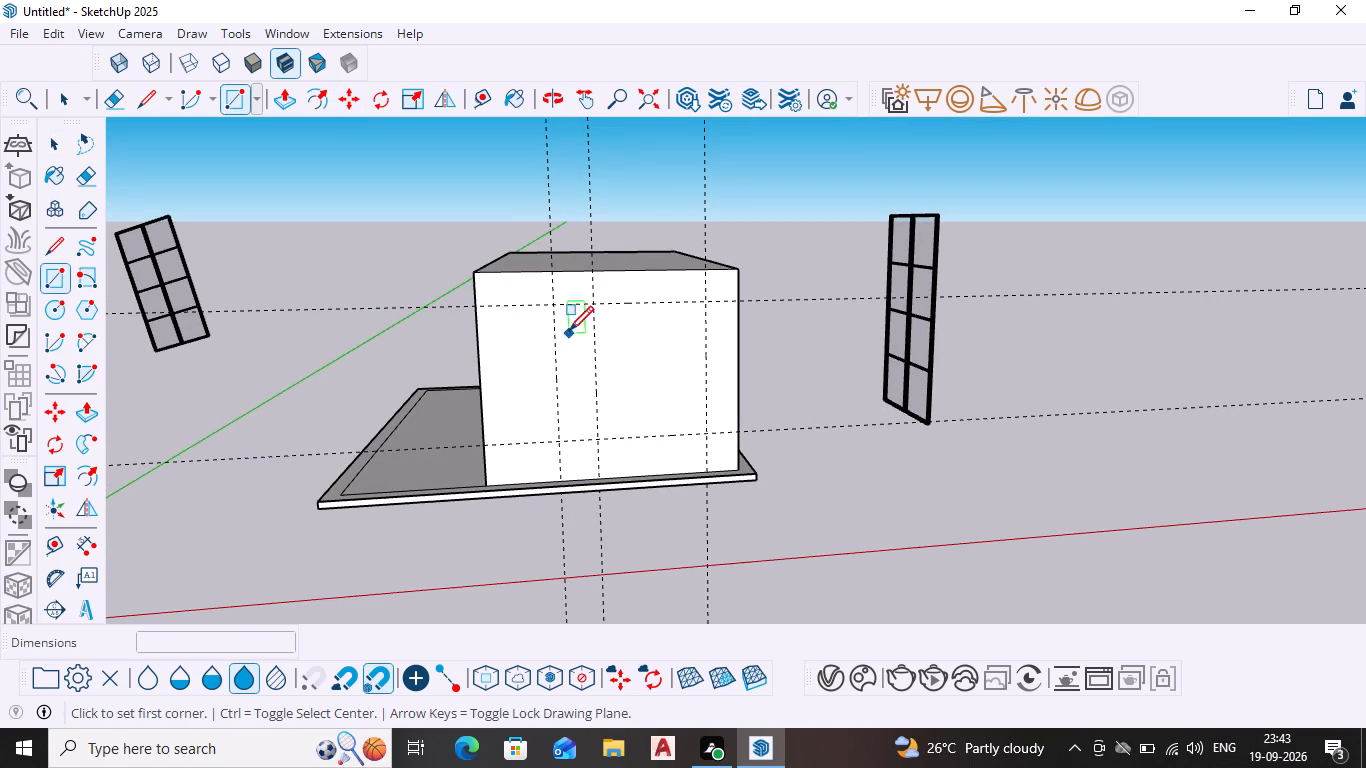
left_click(598, 309)
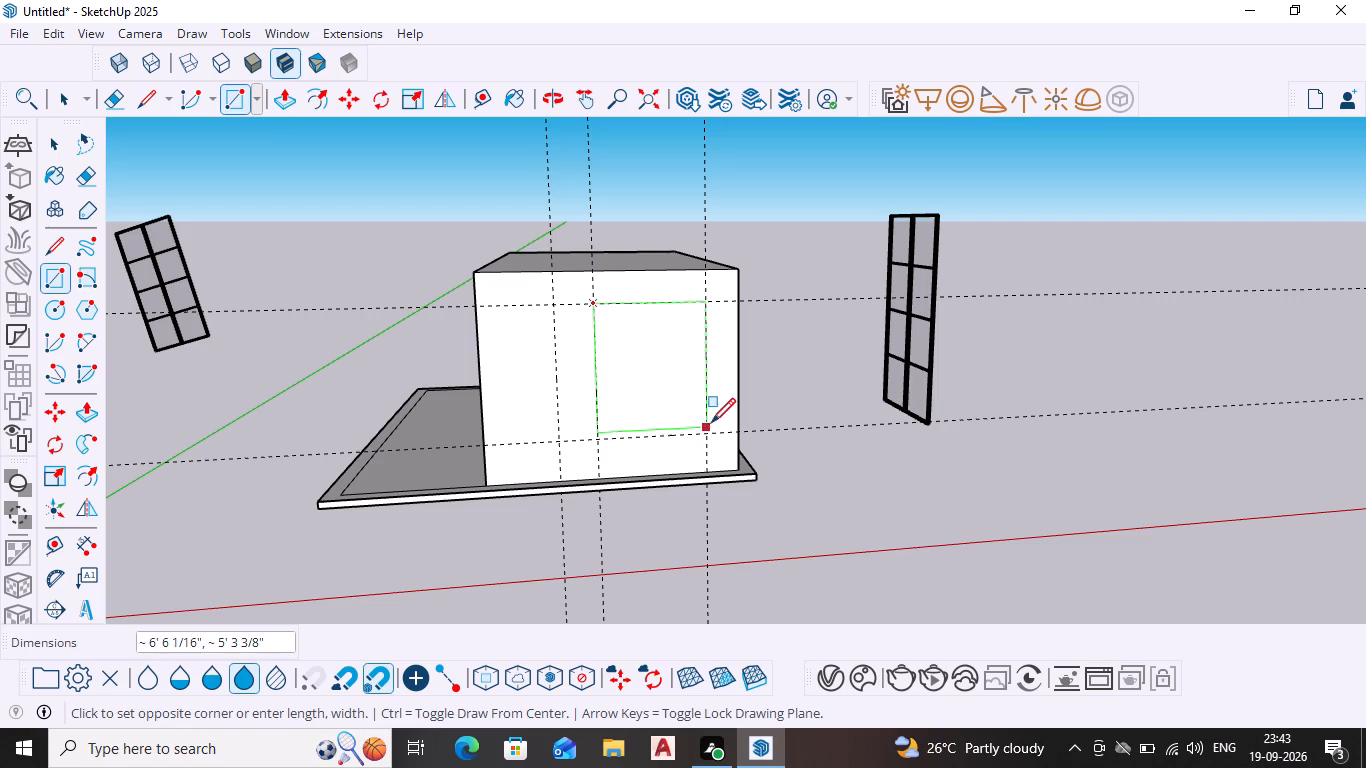
left_click(709, 436)
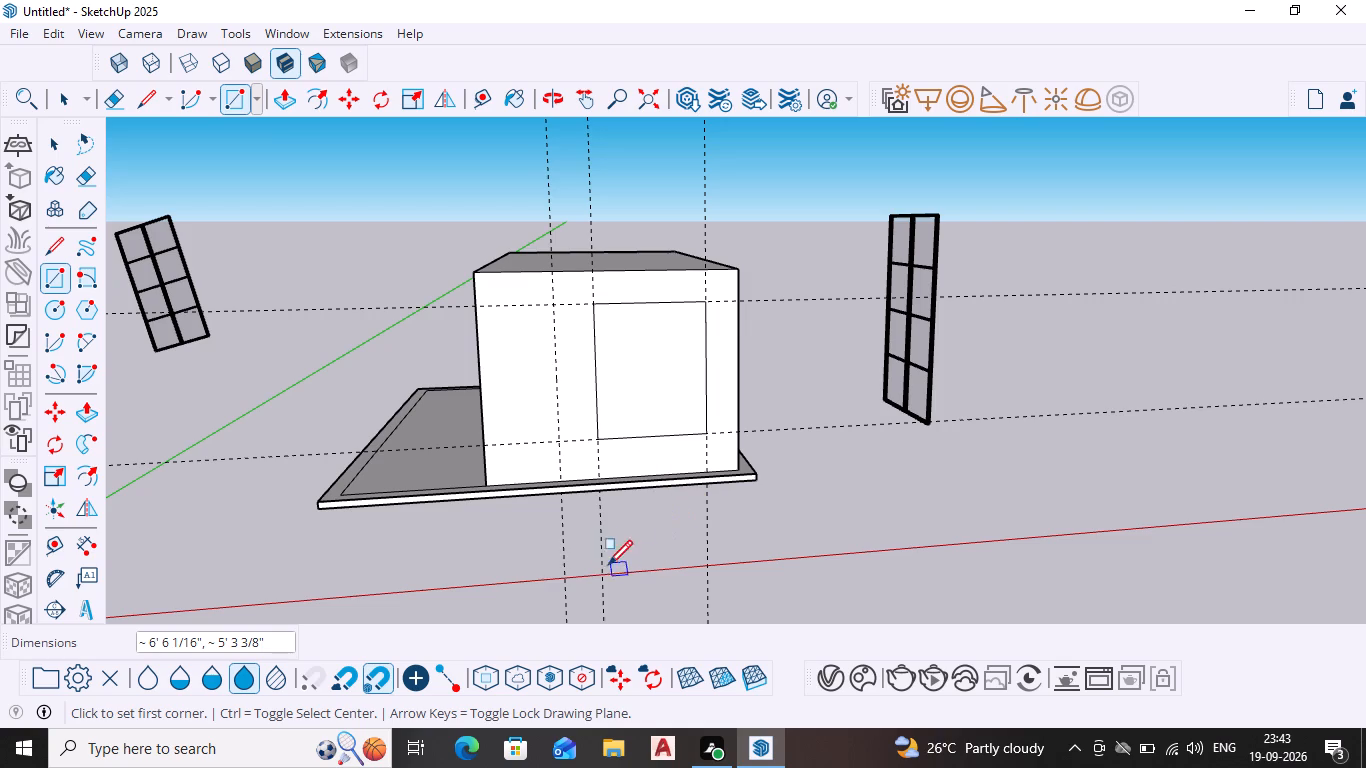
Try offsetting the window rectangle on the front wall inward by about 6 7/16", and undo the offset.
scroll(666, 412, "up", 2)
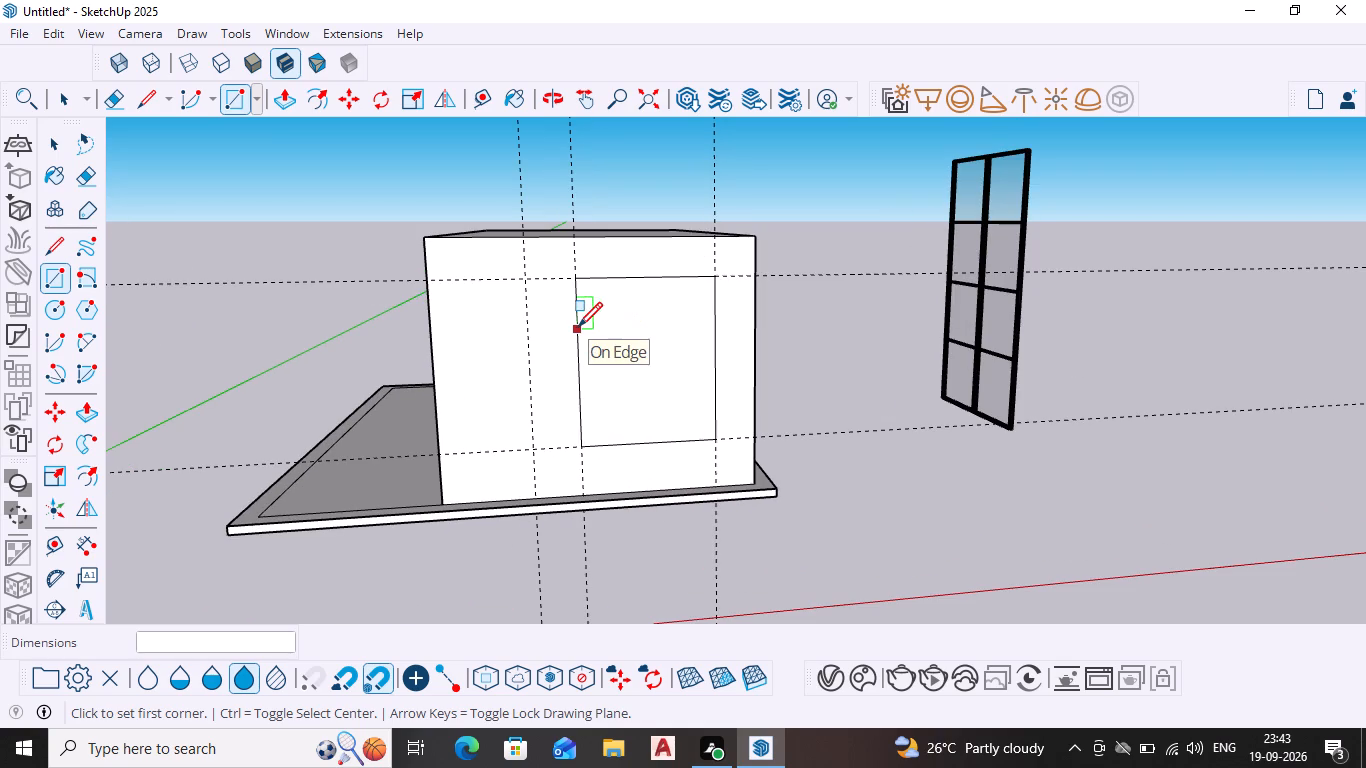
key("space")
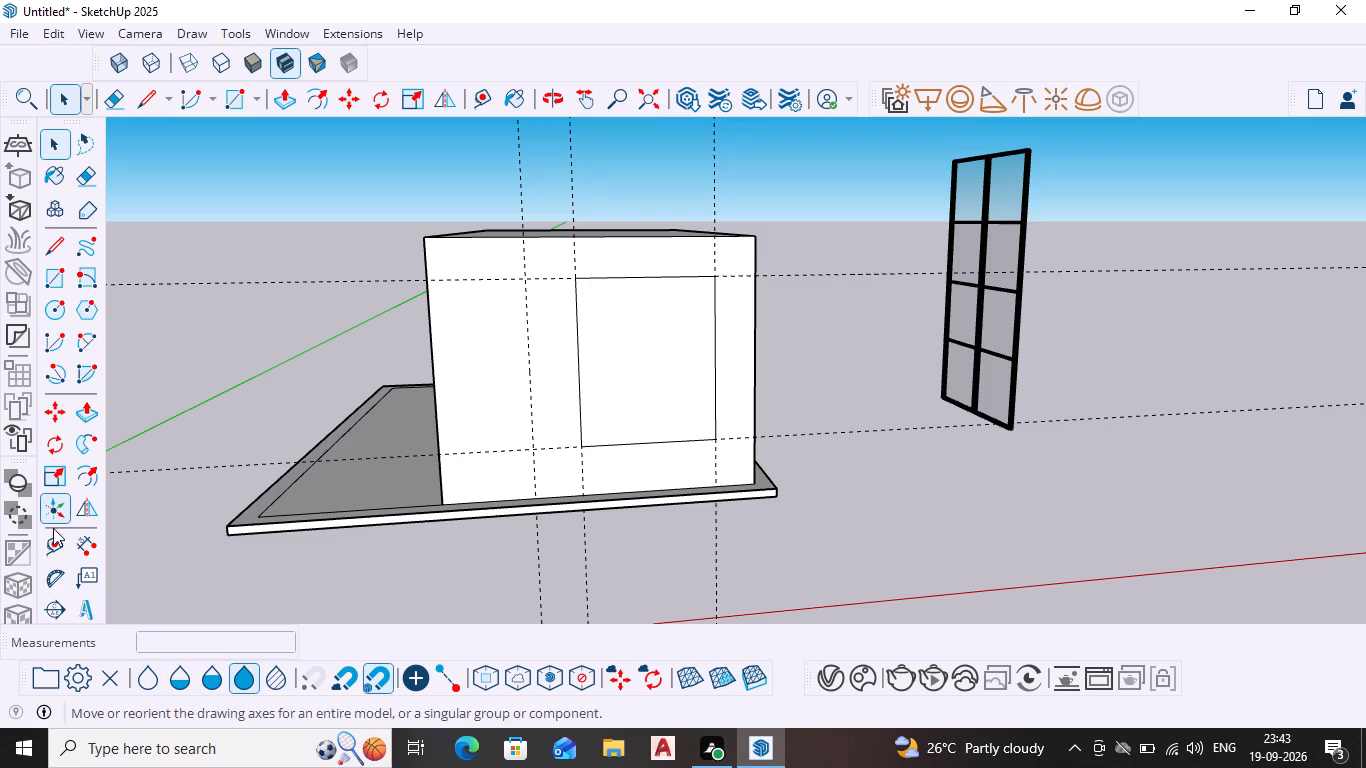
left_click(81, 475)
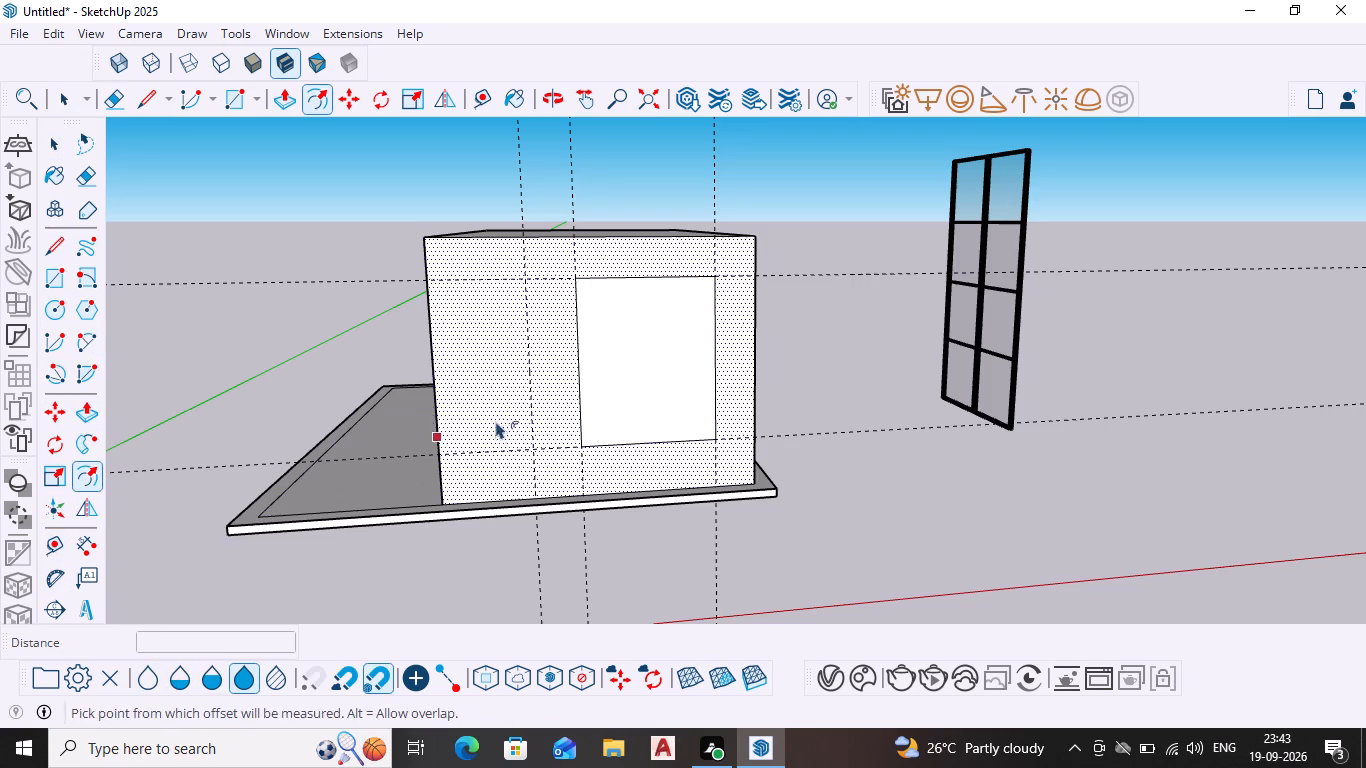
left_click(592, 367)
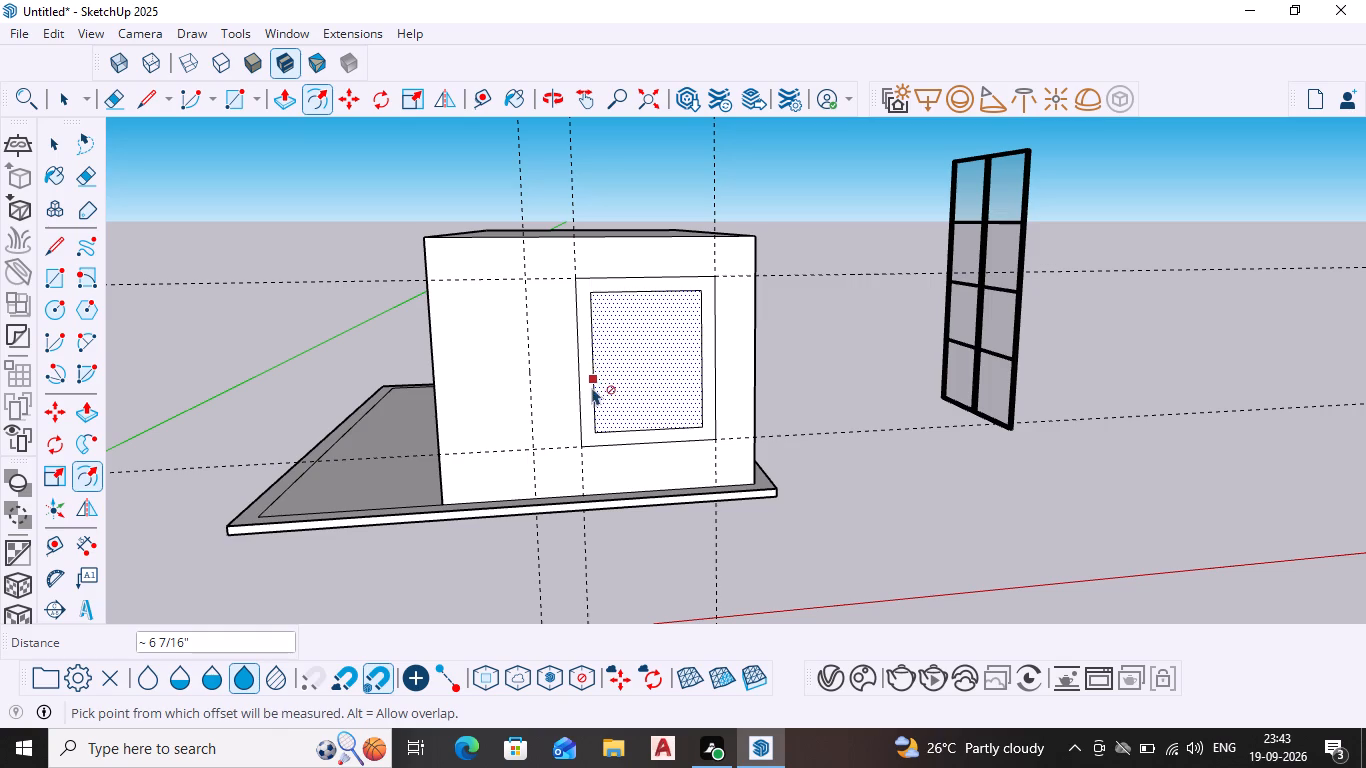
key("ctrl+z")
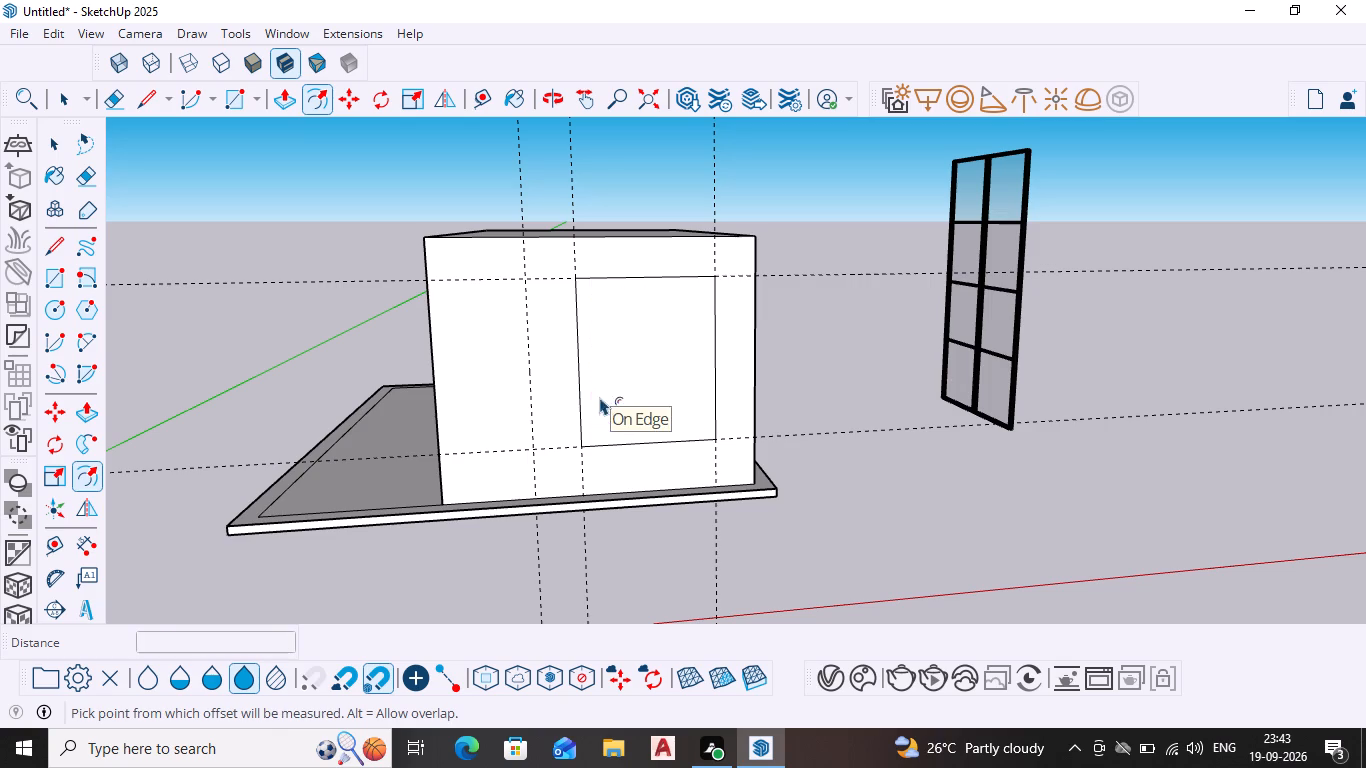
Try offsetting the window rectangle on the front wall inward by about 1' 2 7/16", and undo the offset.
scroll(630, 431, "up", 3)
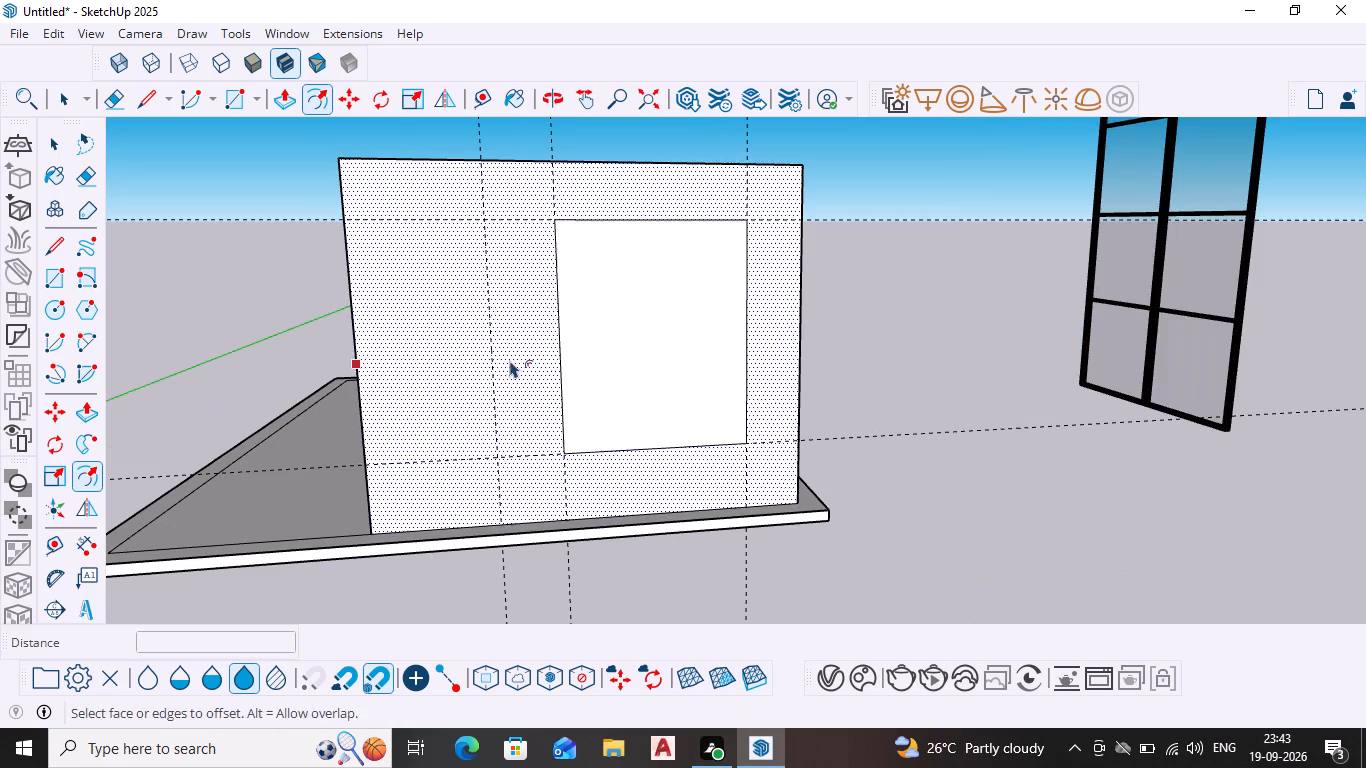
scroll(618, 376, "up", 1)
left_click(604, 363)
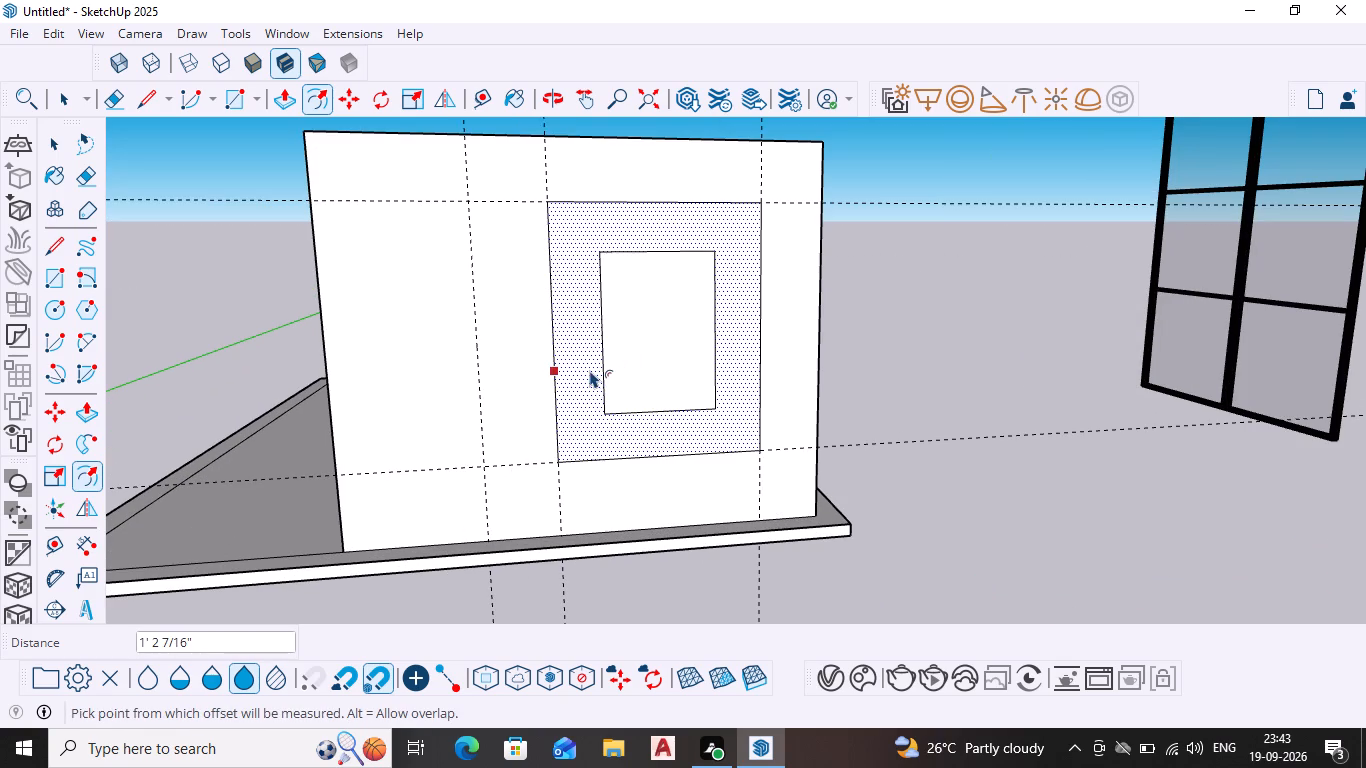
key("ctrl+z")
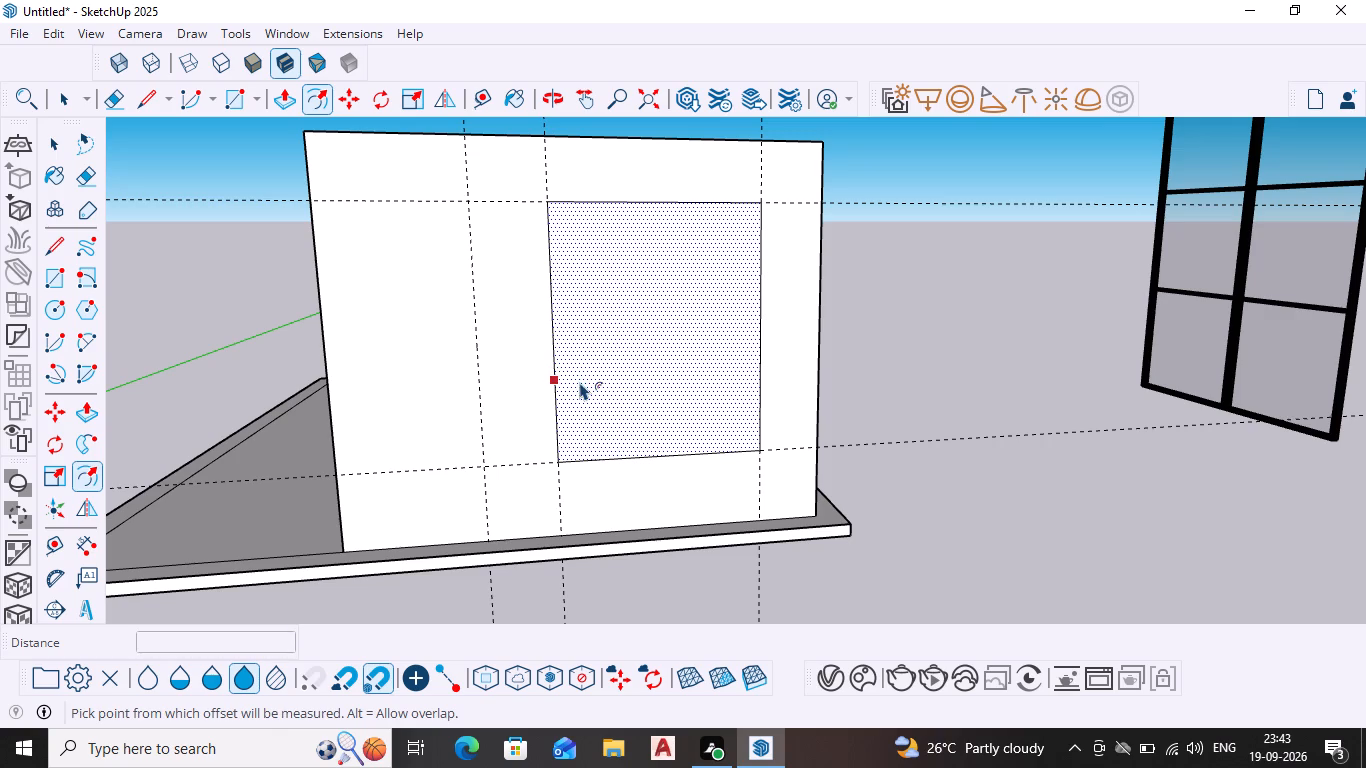
Offset the window rectangle on the front wall inward by about 1 7/8" to form the outer frame.
scroll(568, 364, "up", 4)
left_click(561, 357)
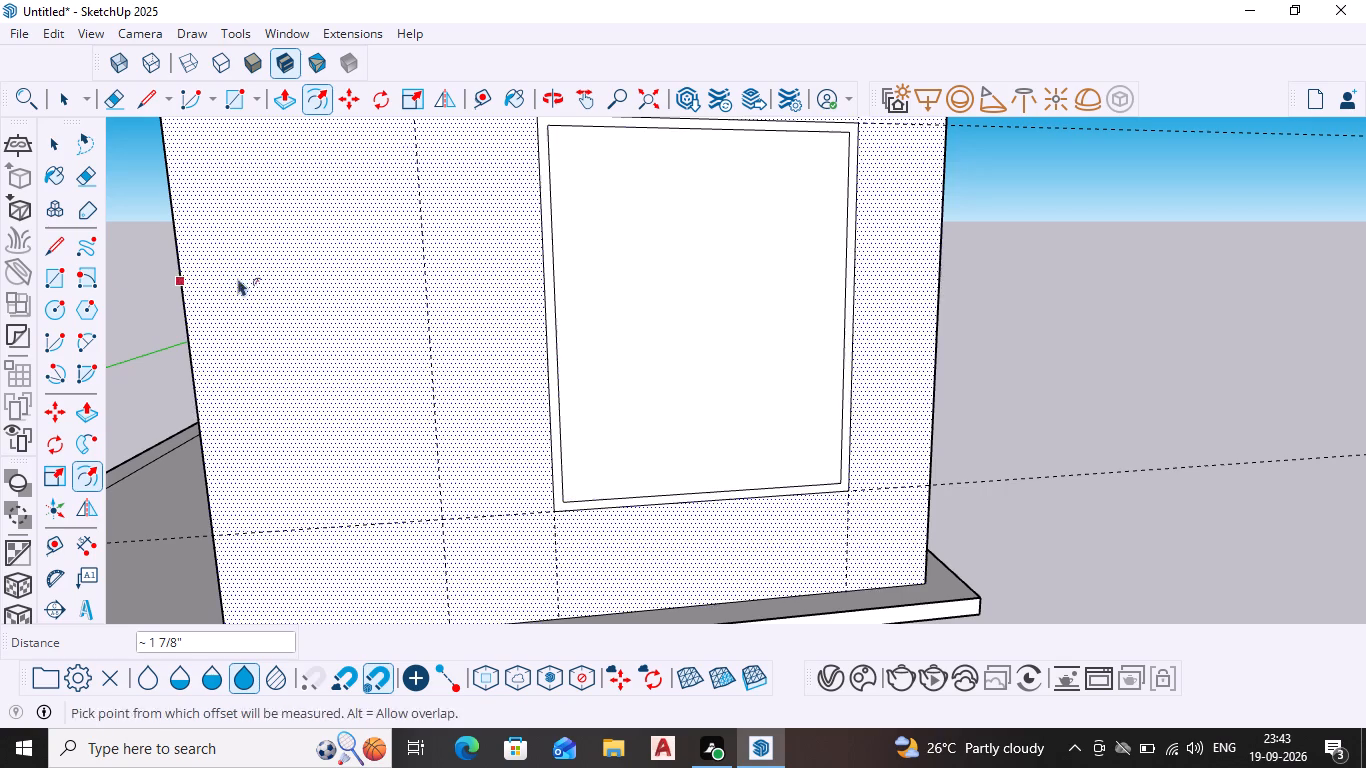
Draw two closely spaced vertical lines of about 6' 2 5/16" down the middle of the inner window rectangle, forming a central mullion.
scroll(700, 297, "down", 2)
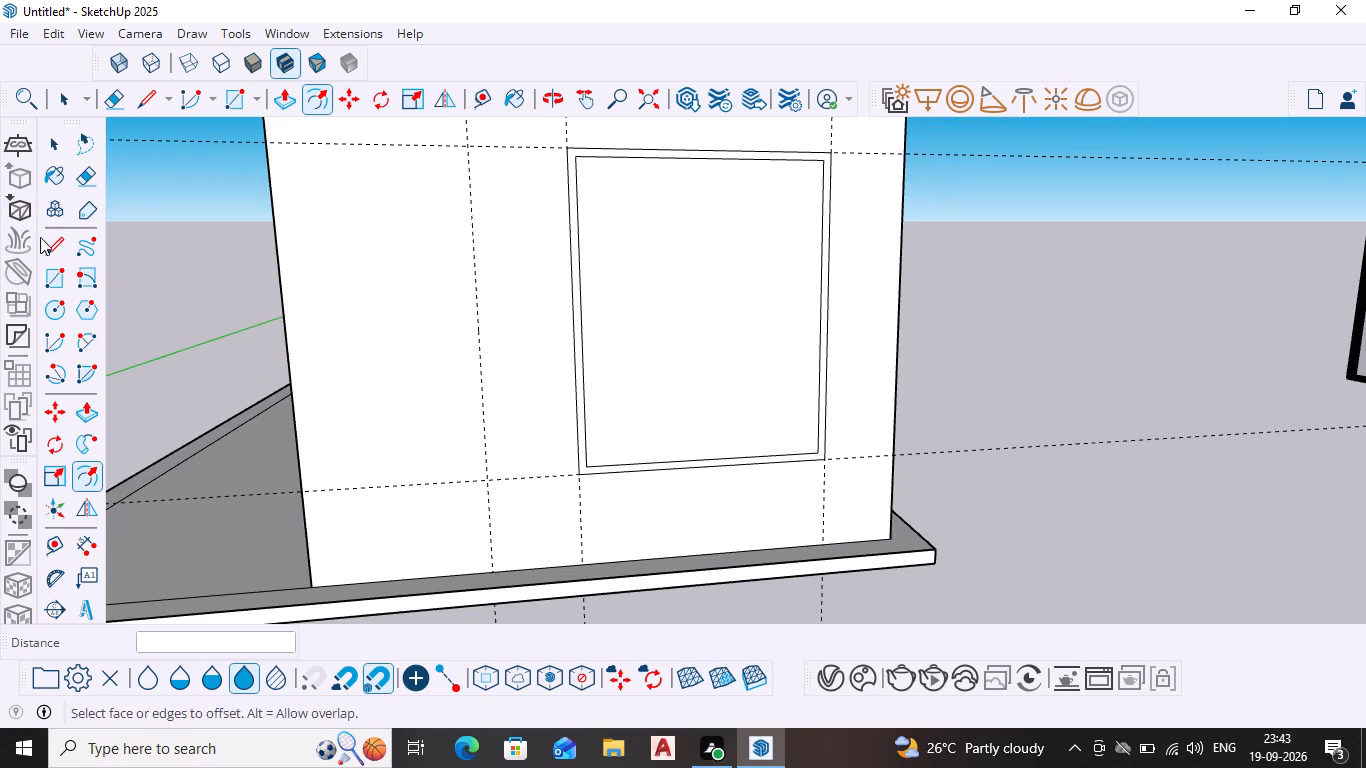
left_click(52, 243)
middle_click_drag(636, 329, 620, 347)
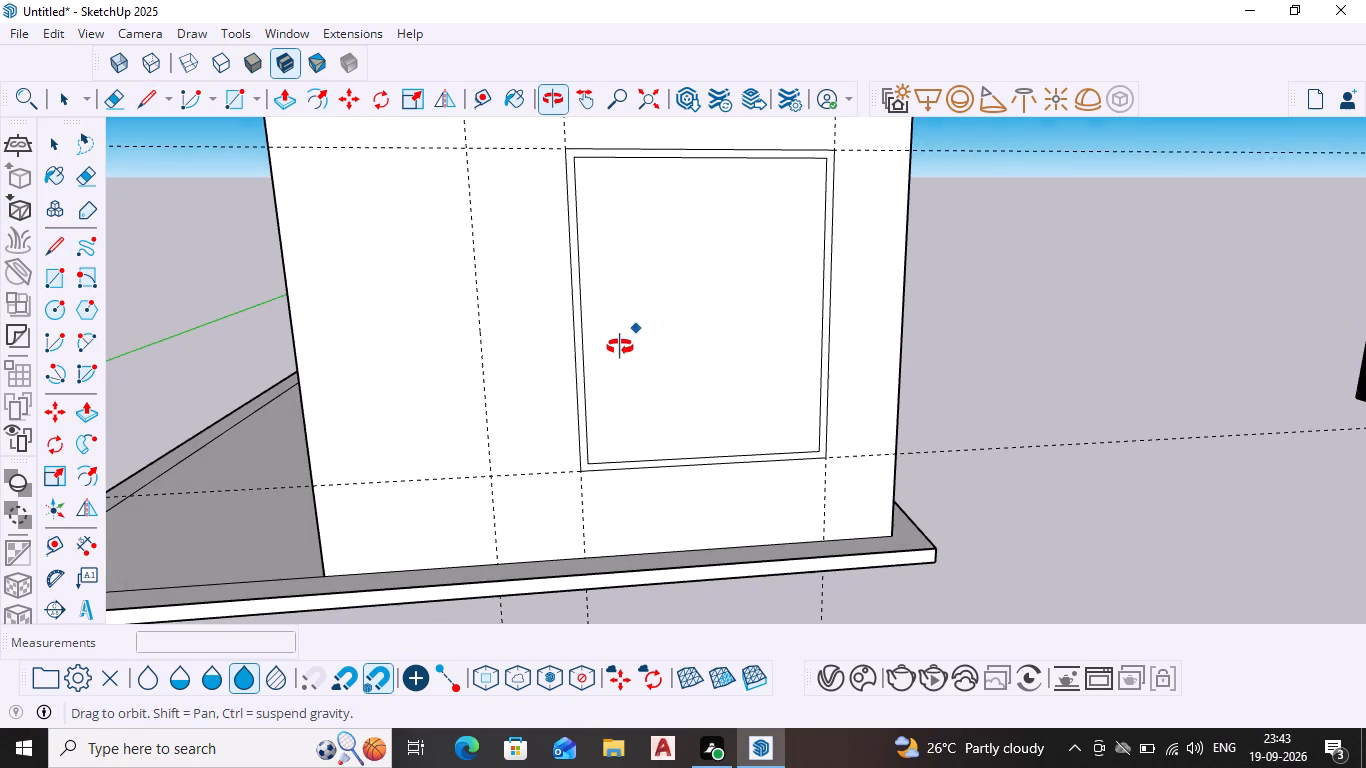
middle_click_drag(620, 347, 620, 348)
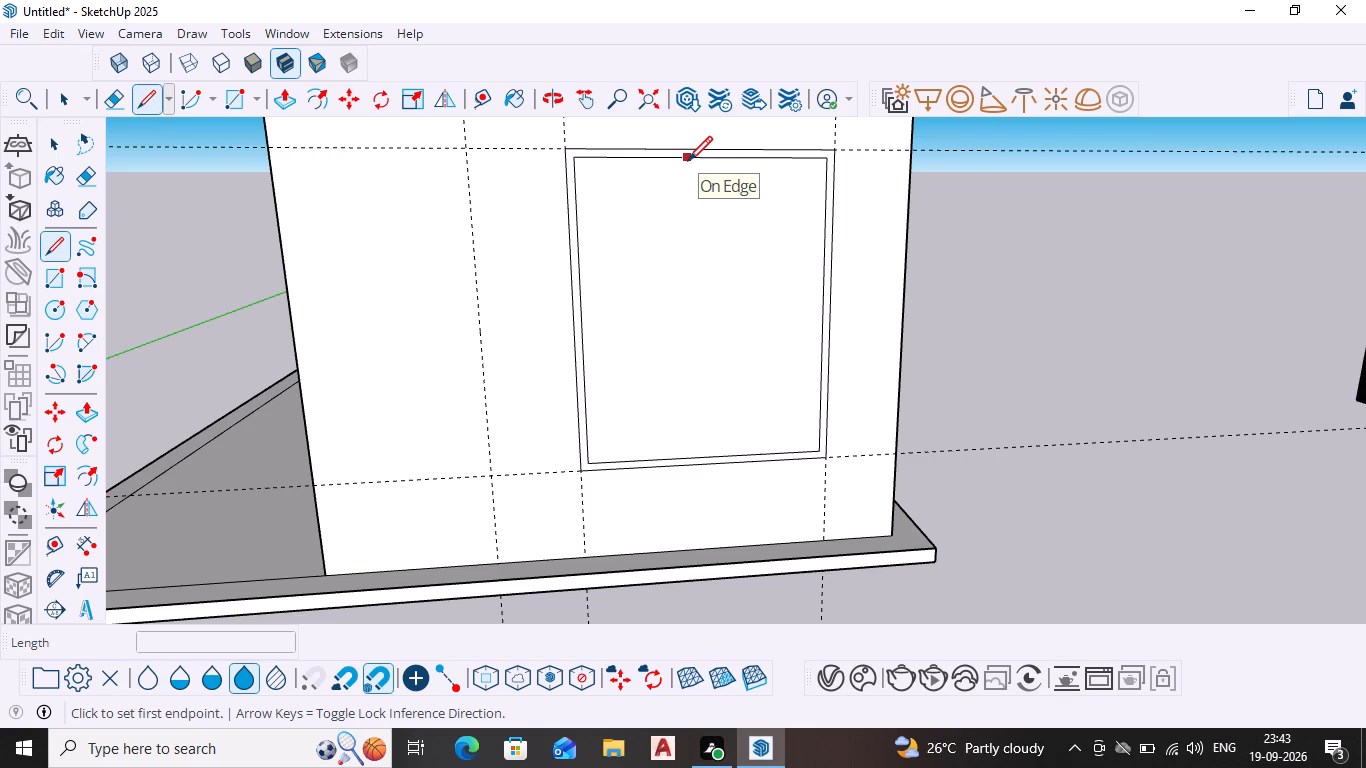
left_click(688, 163)
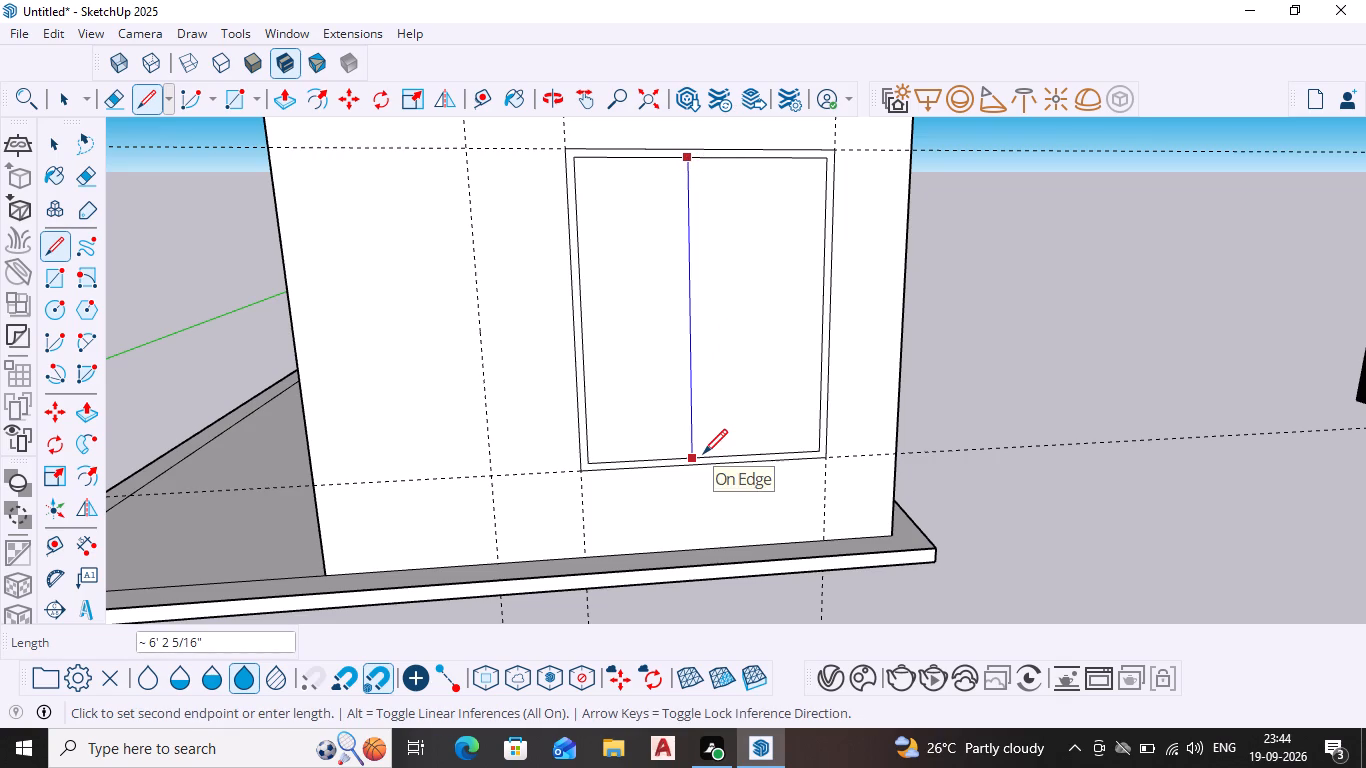
left_click(703, 456)
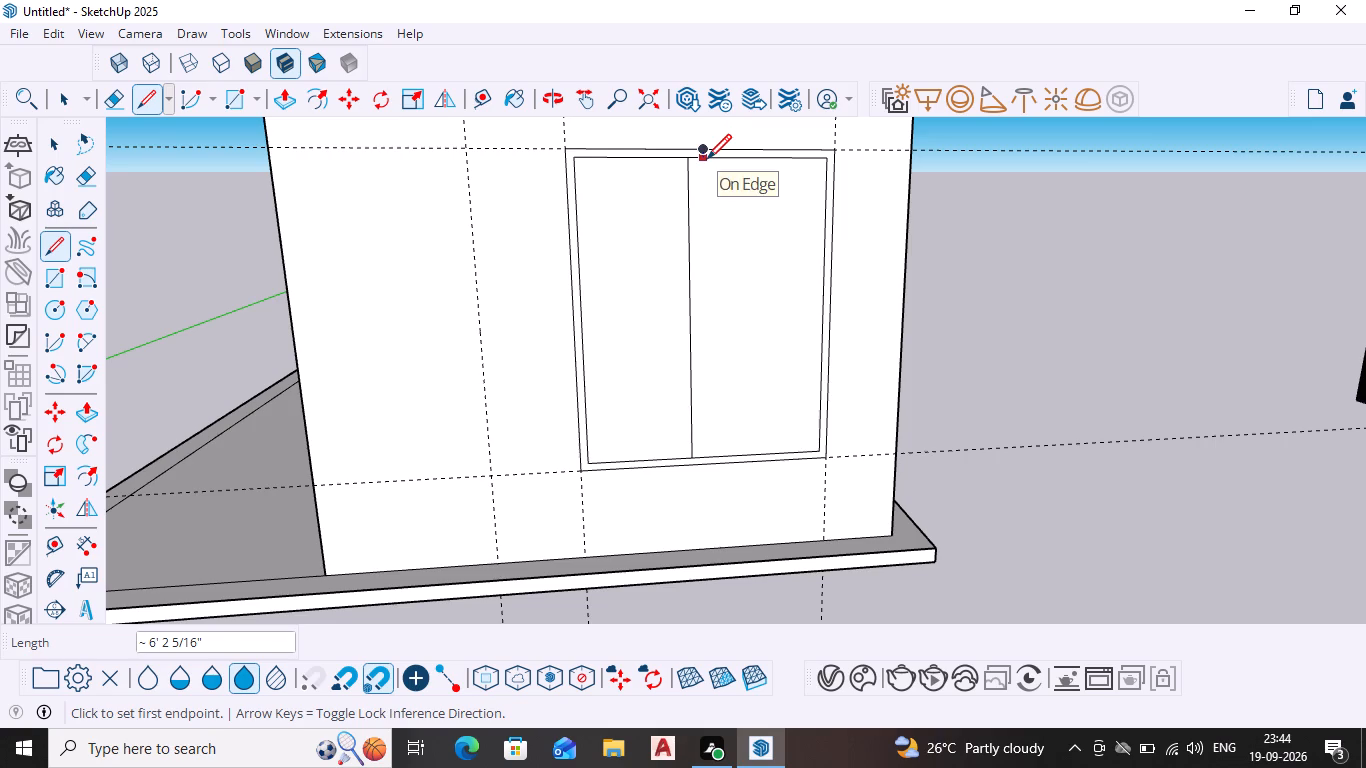
scroll(705, 162, "up", 3)
left_click(700, 158)
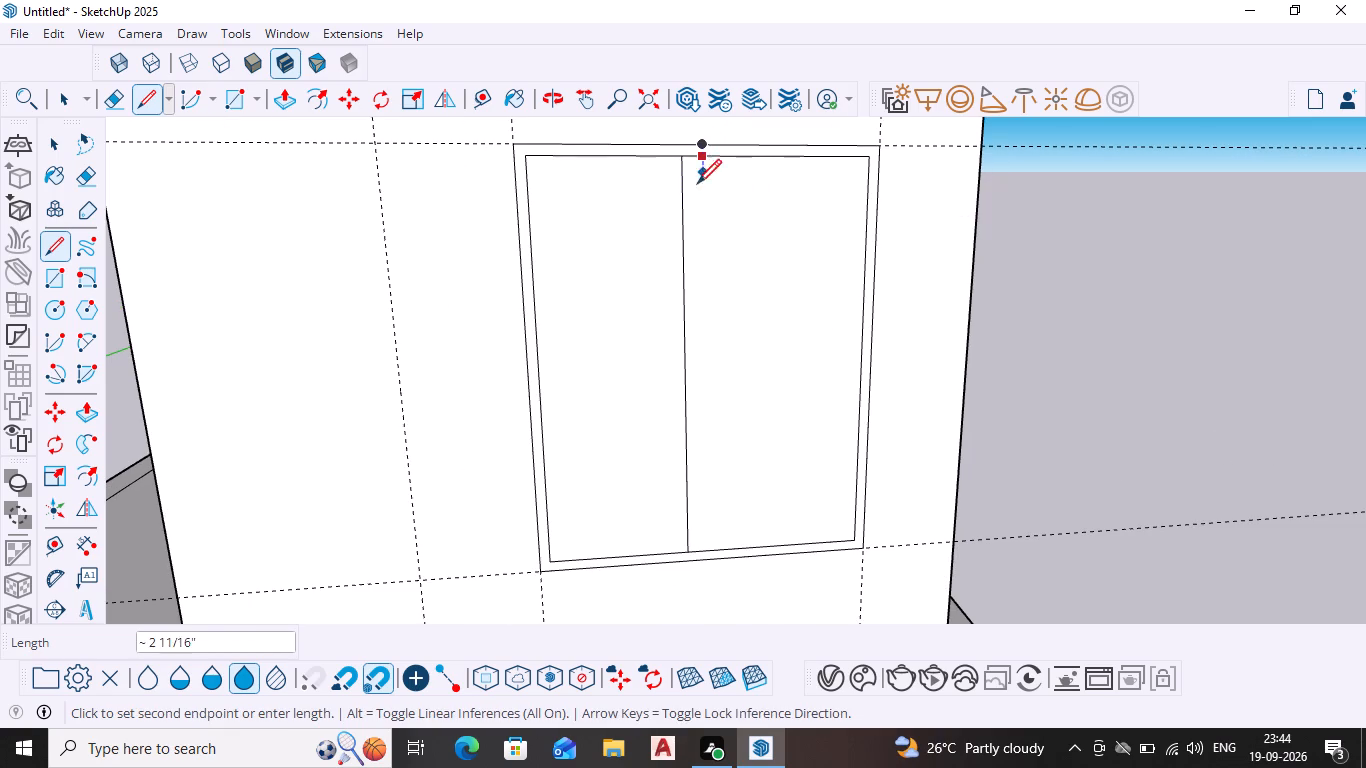
left_click(702, 544)
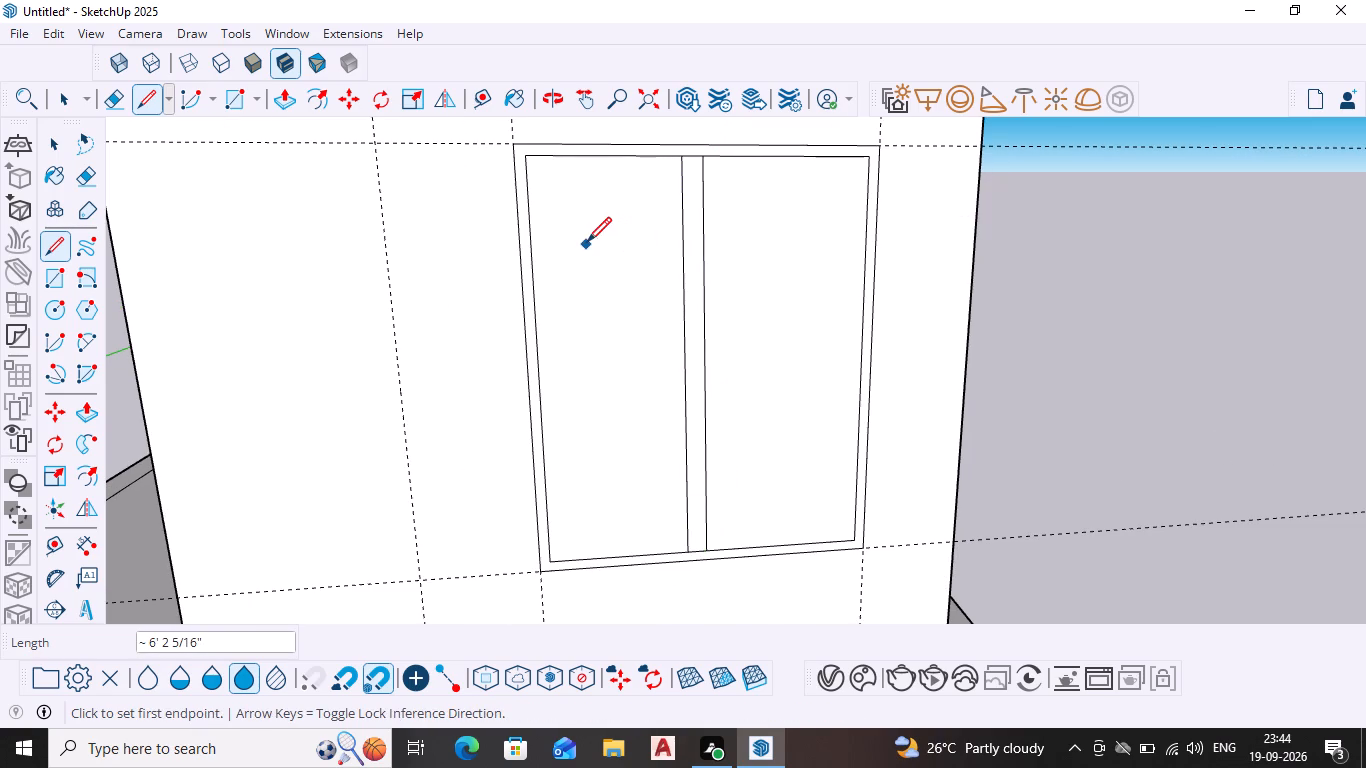
Draw aligned horizontal lines of about 2' 2 3/16" and 2' 5 13/16" across the upper part of the window's left and right halves.
left_click(532, 236)
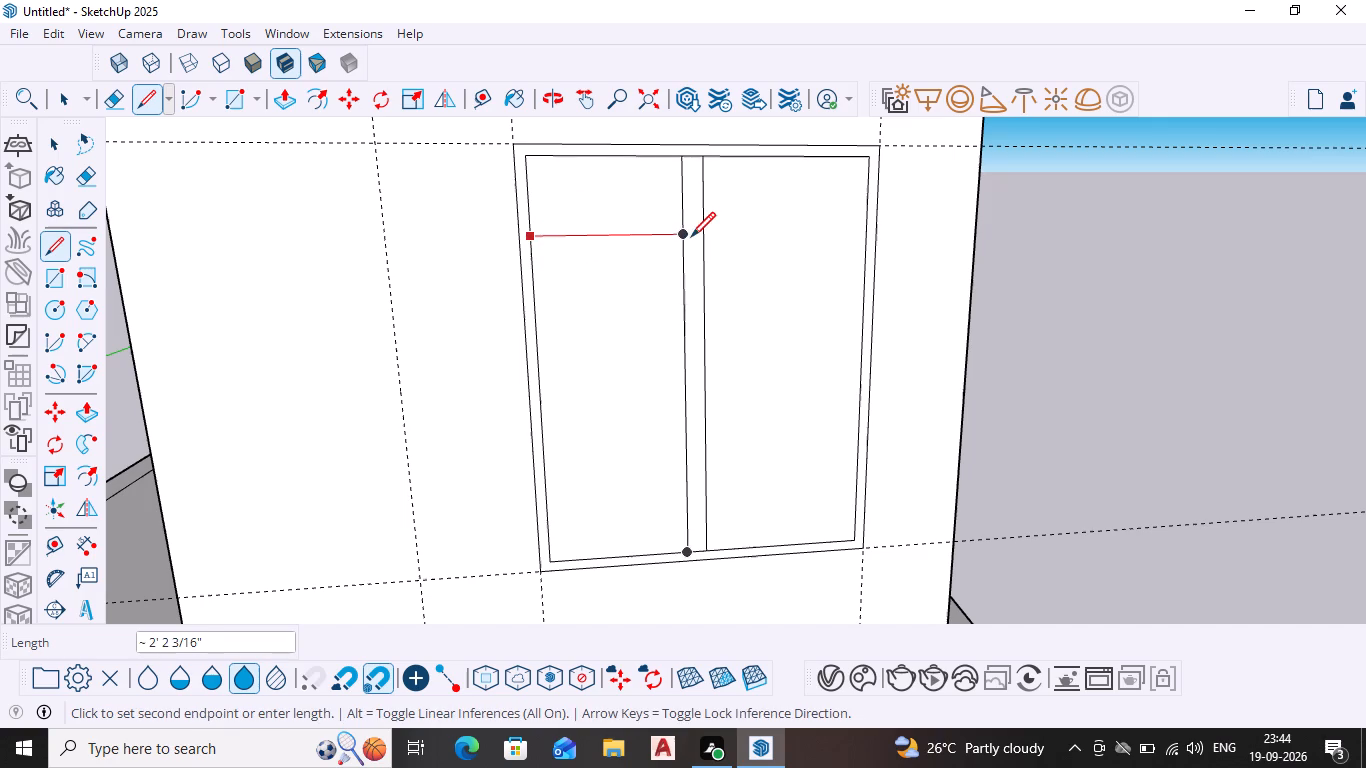
left_click(688, 238)
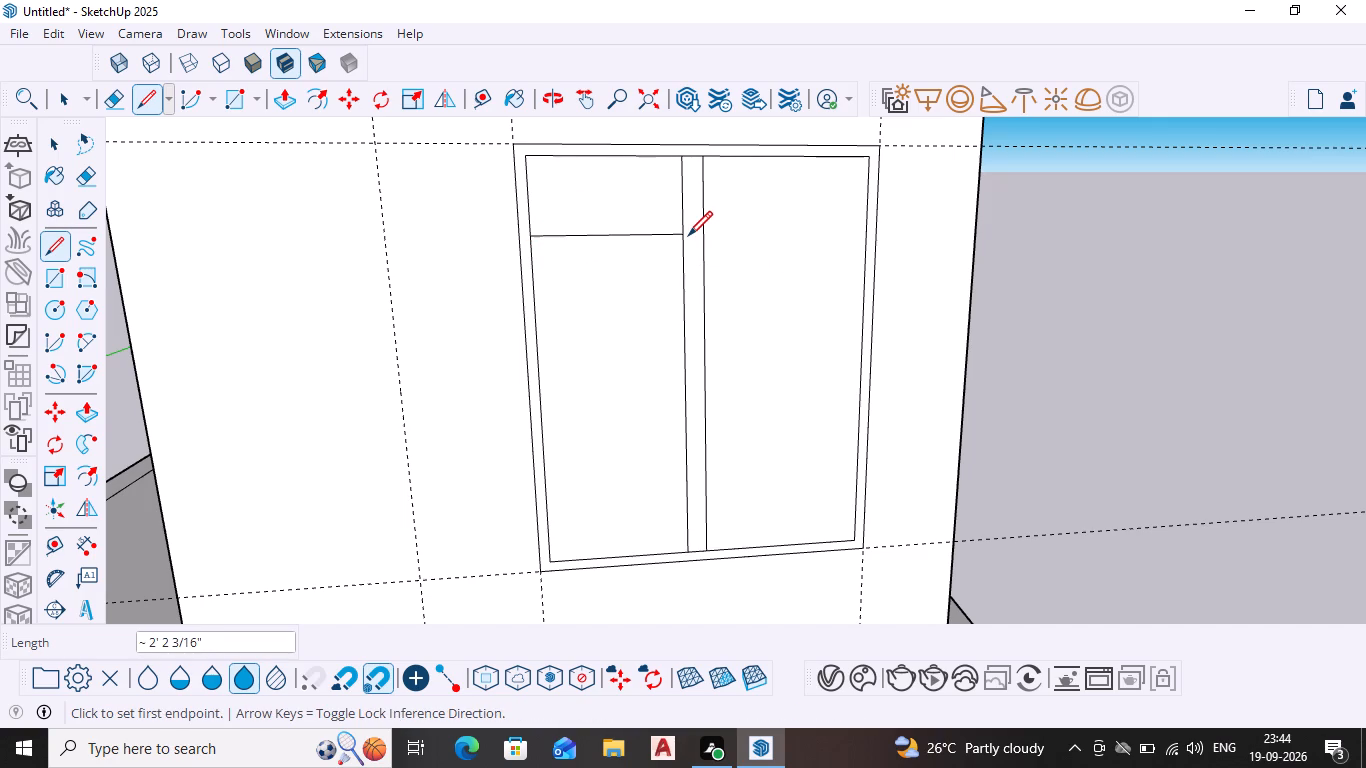
left_click(703, 235)
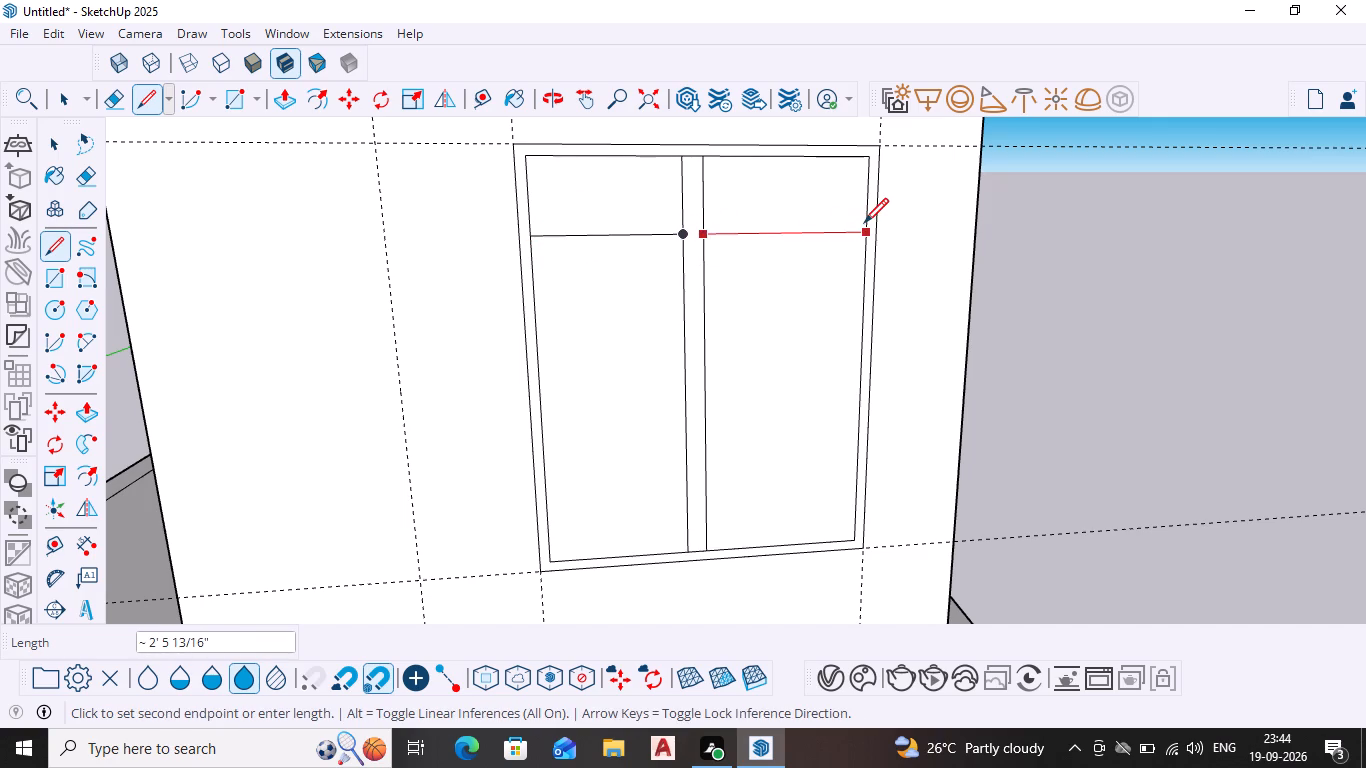
left_click(864, 225)
Draw a second horizontal line just below the first in each window half, about 2' 2 3/16" and 2' 5 13/16" long, forming thin crossbars.
scroll(542, 263, "up", 1)
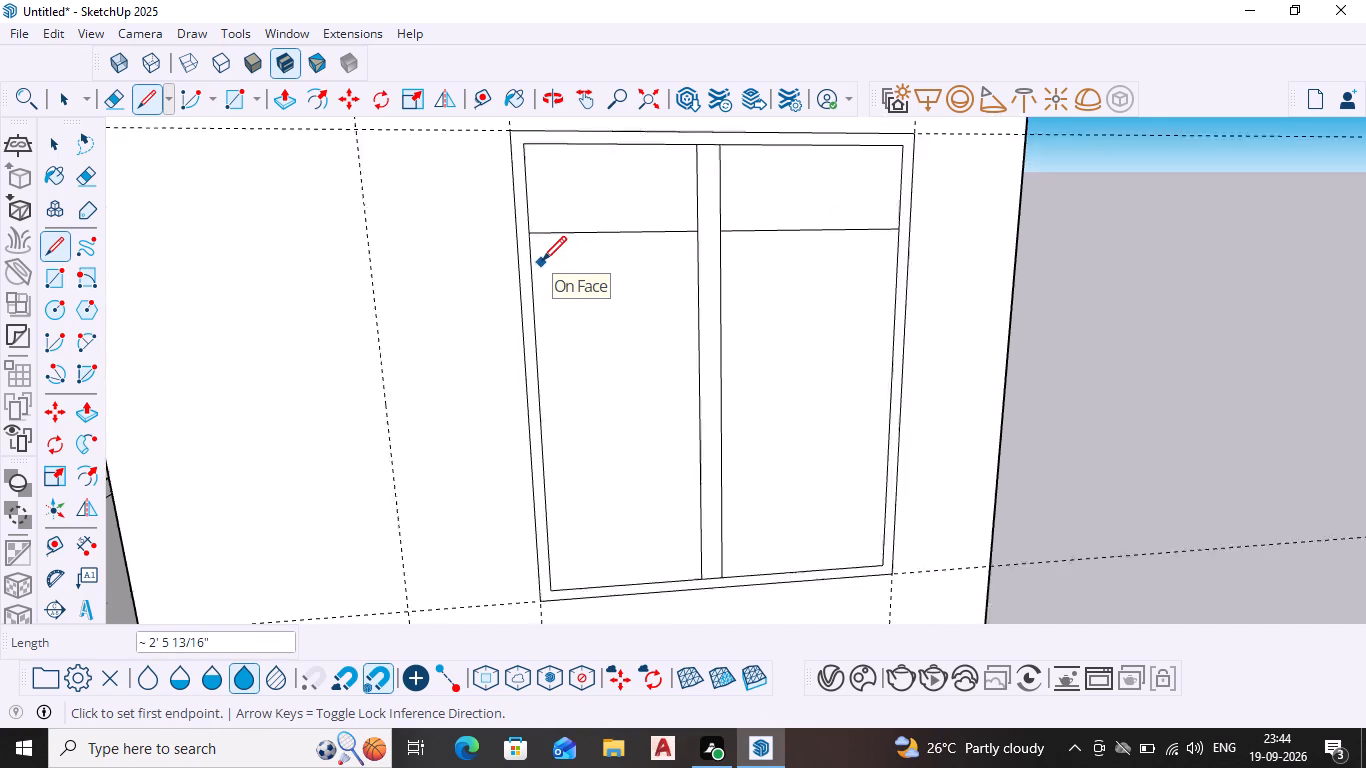
scroll(542, 263, "up", 1)
scroll(542, 256, "down", 1)
scroll(536, 243, "up", 3)
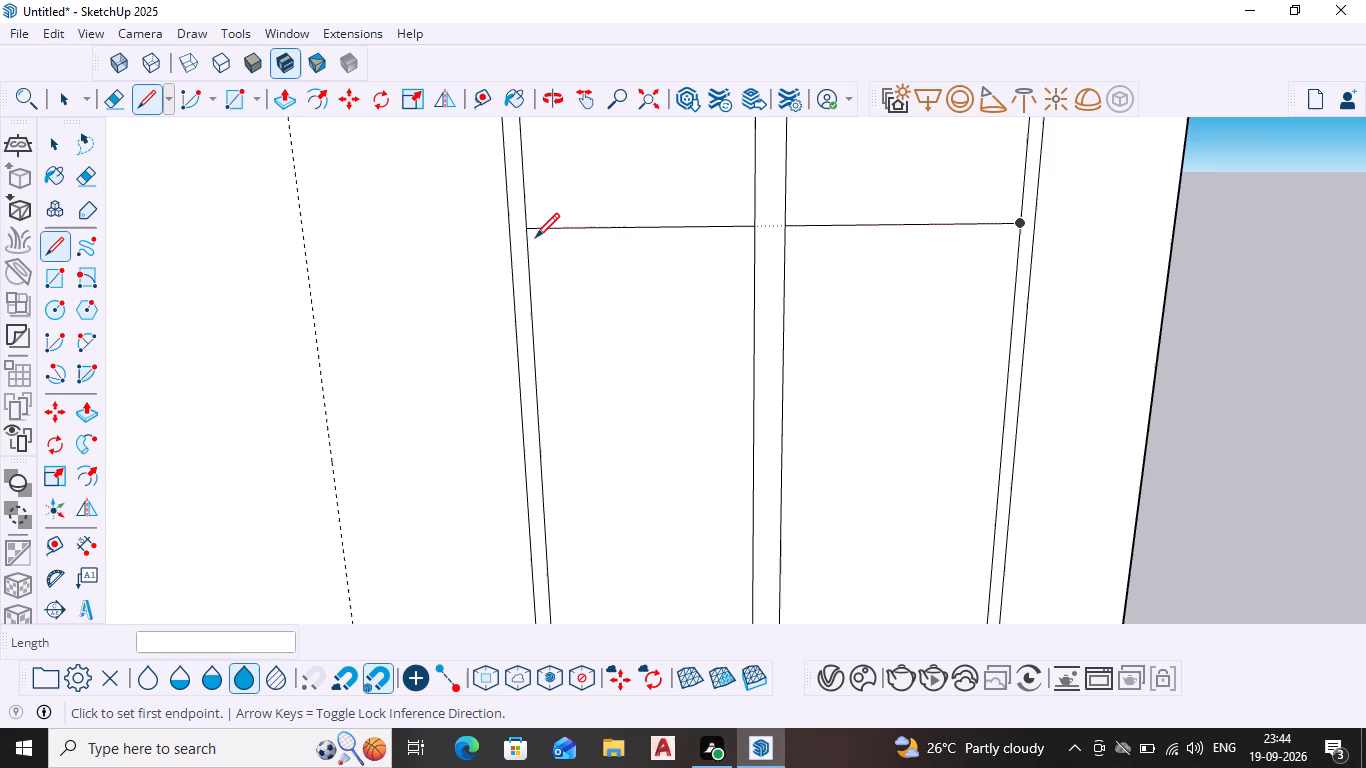
scroll(529, 240, "up", 4)
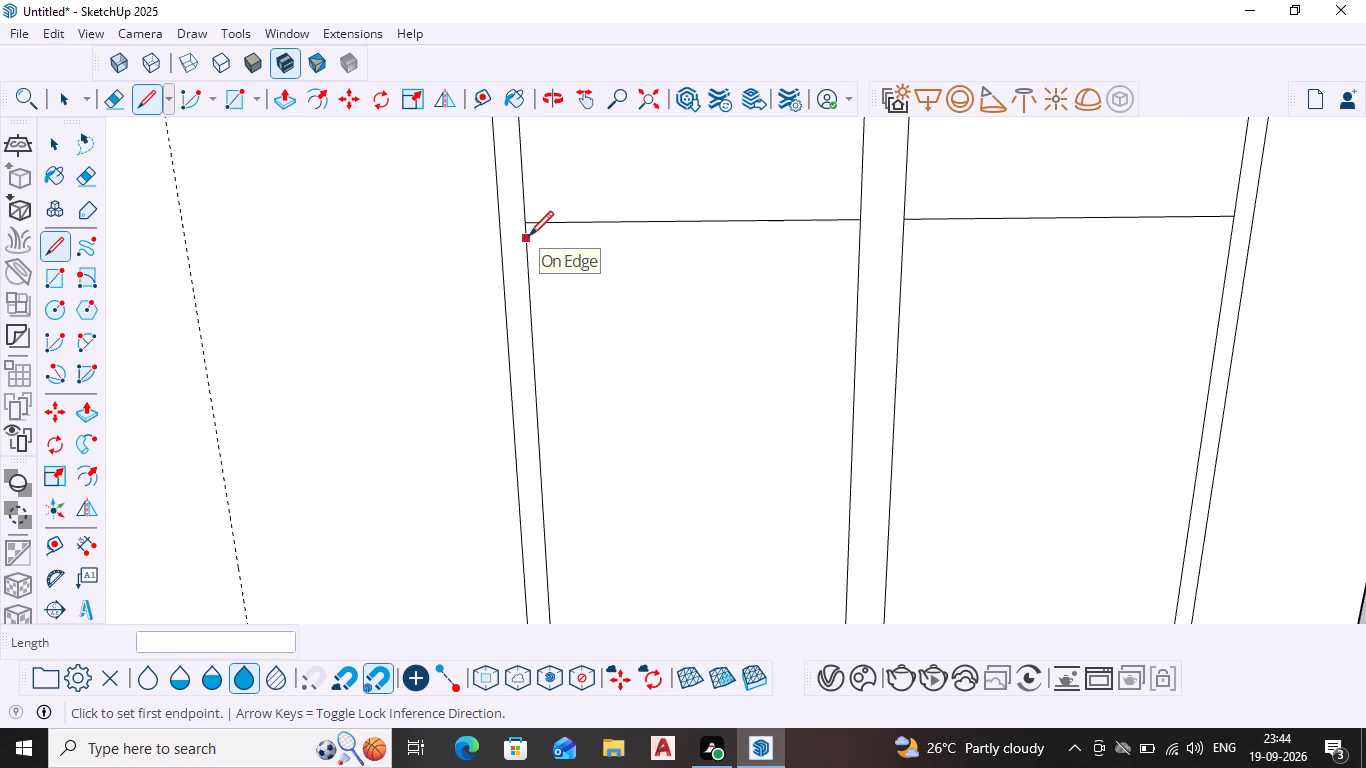
left_click(529, 237)
left_click(857, 233)
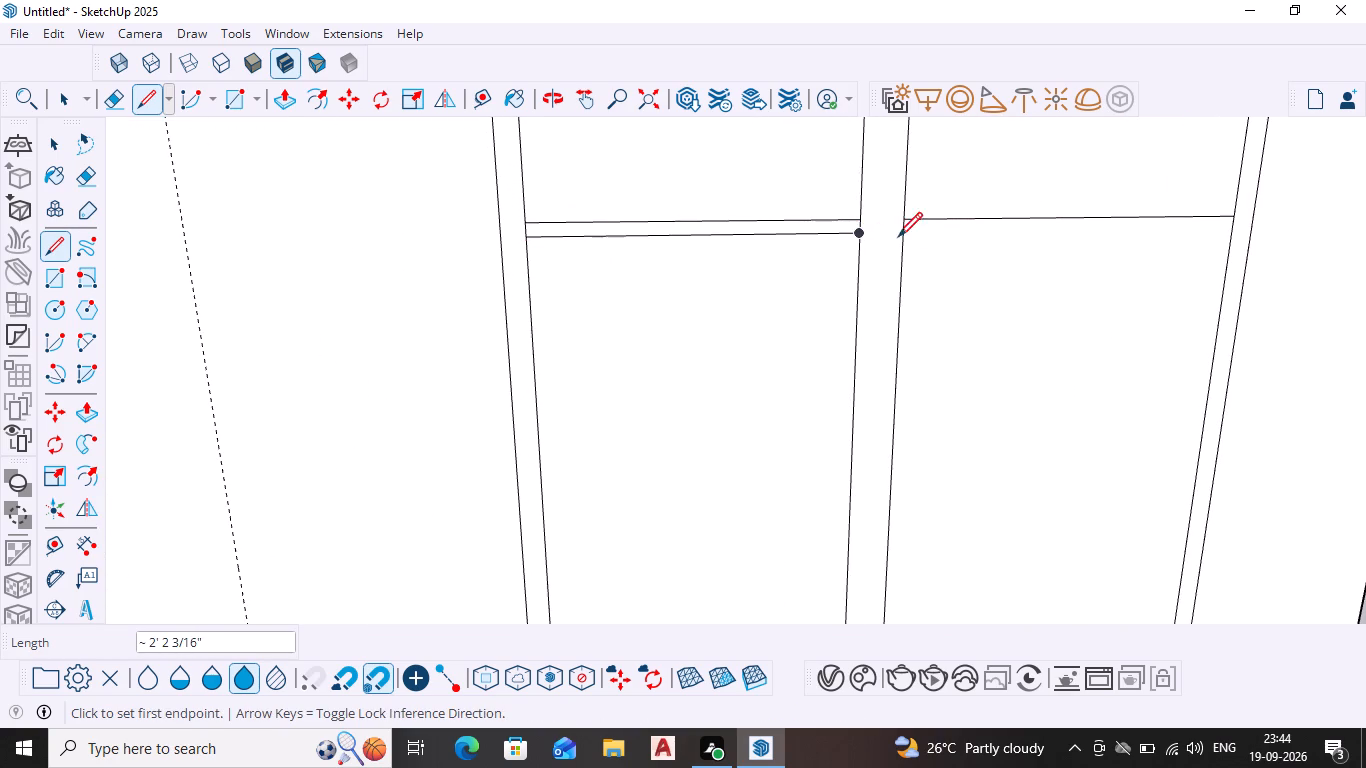
left_click(905, 240)
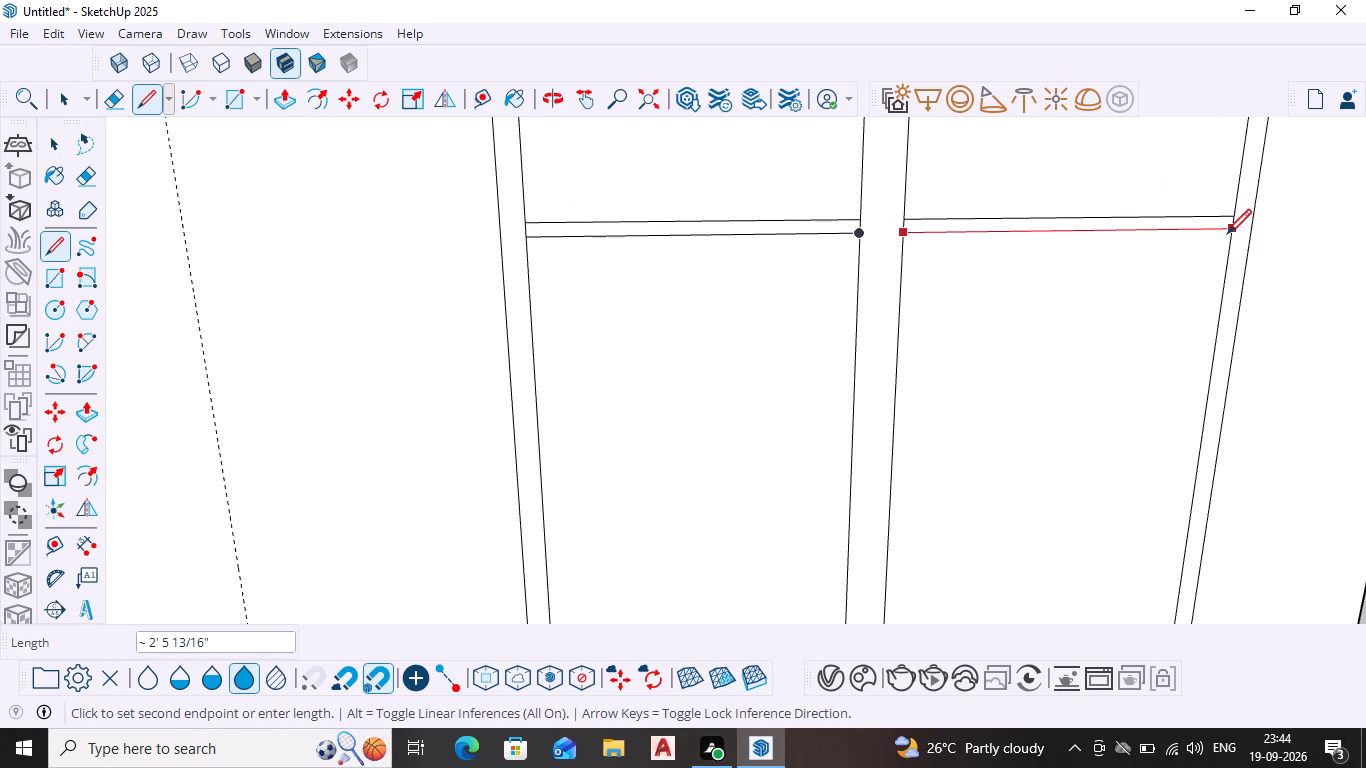
left_click(1227, 235)
scroll(664, 367, "down", 7)
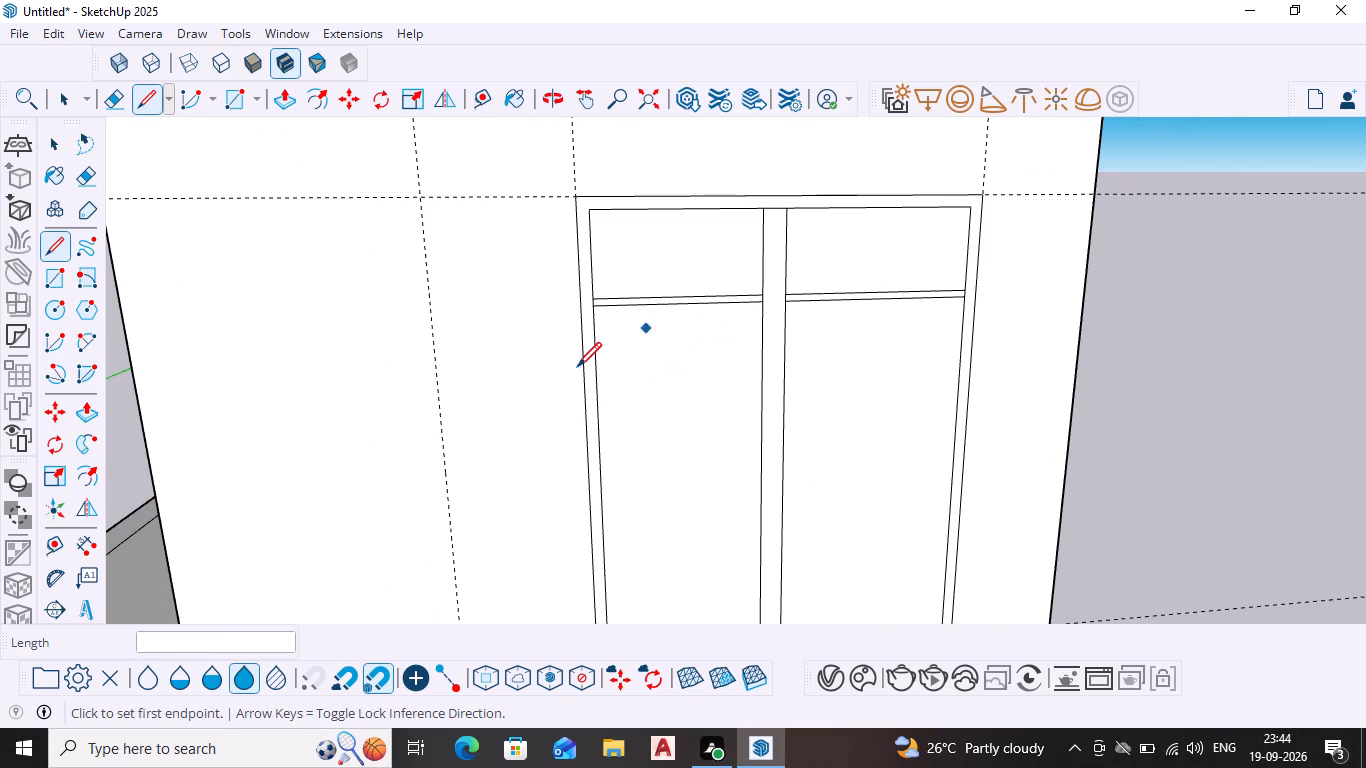
key("Escape")
Copy the left half's two crossbar lines down about 4' 11 15/16" to the inner frame's bottom-left corner.
scroll(582, 377, "down", 3)
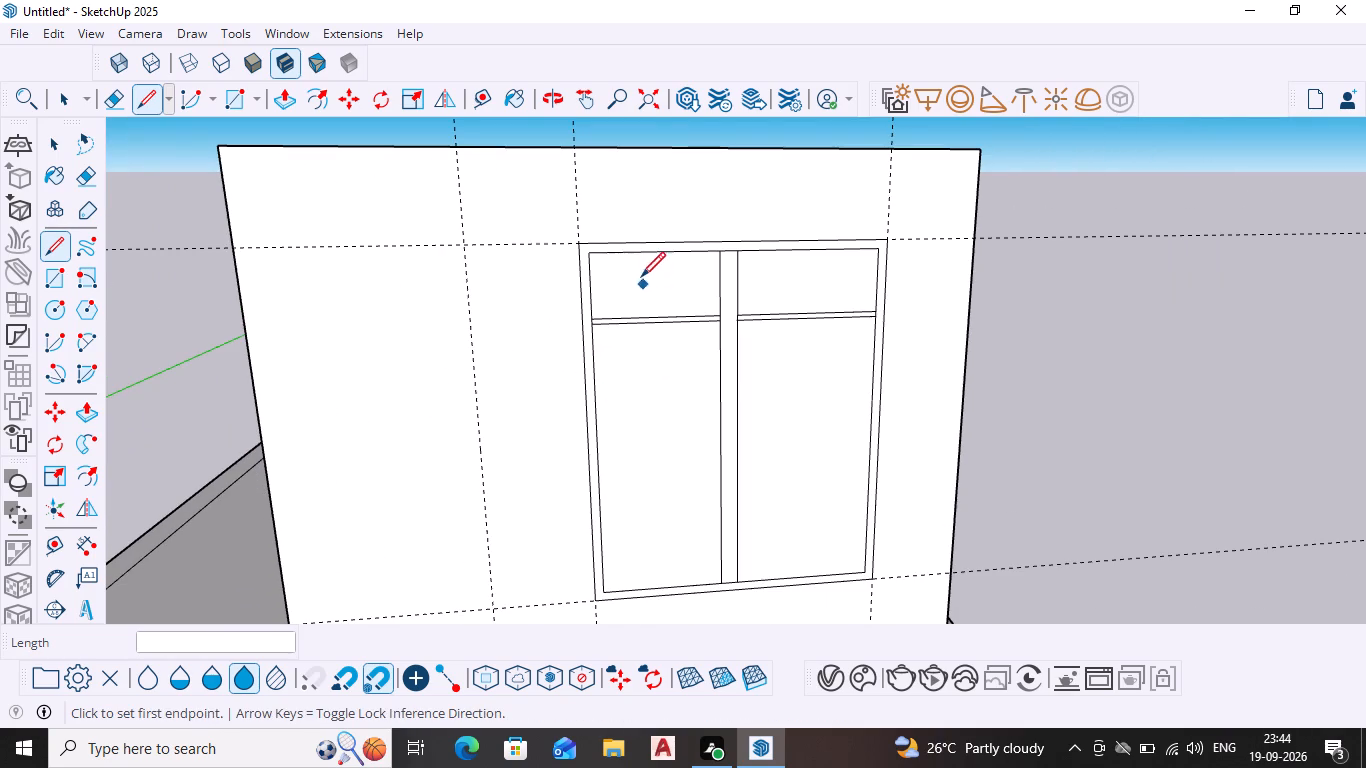
key("space")
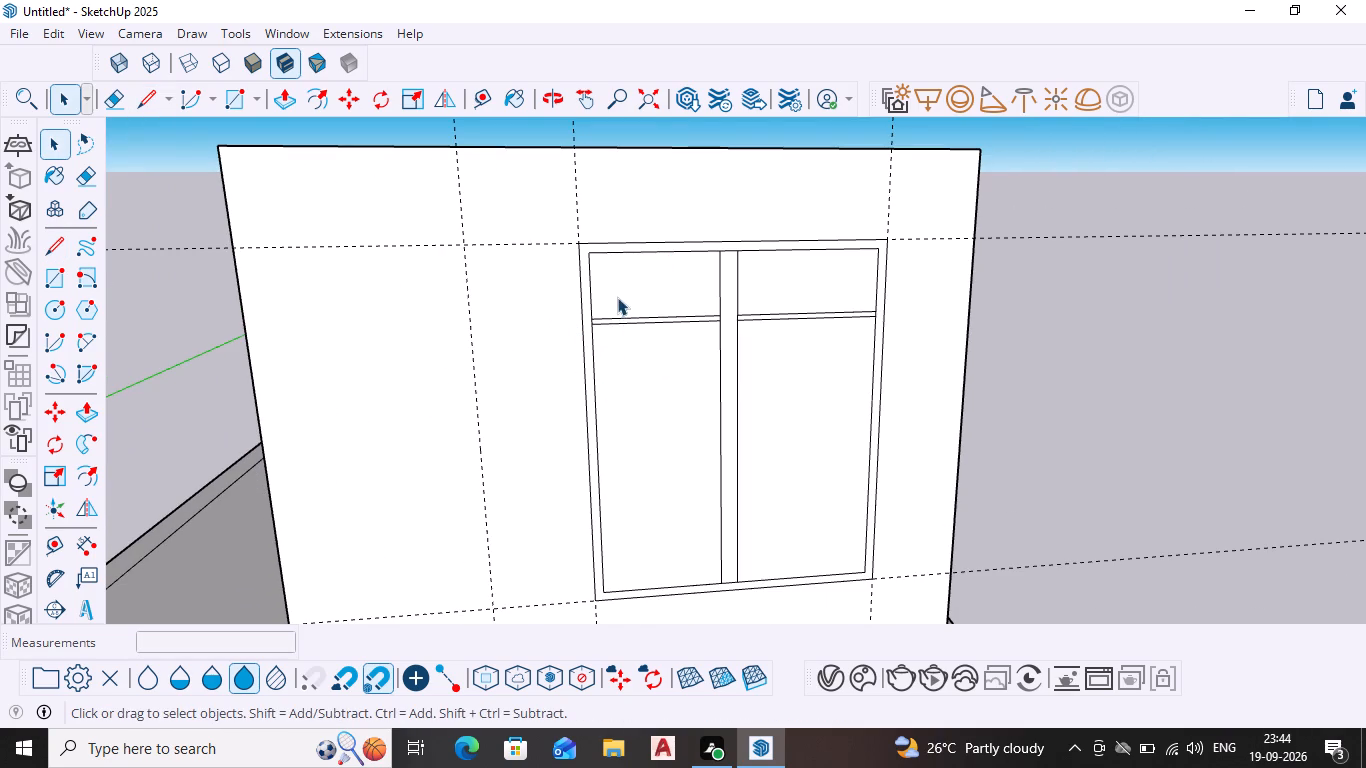
scroll(598, 318, "up", 4)
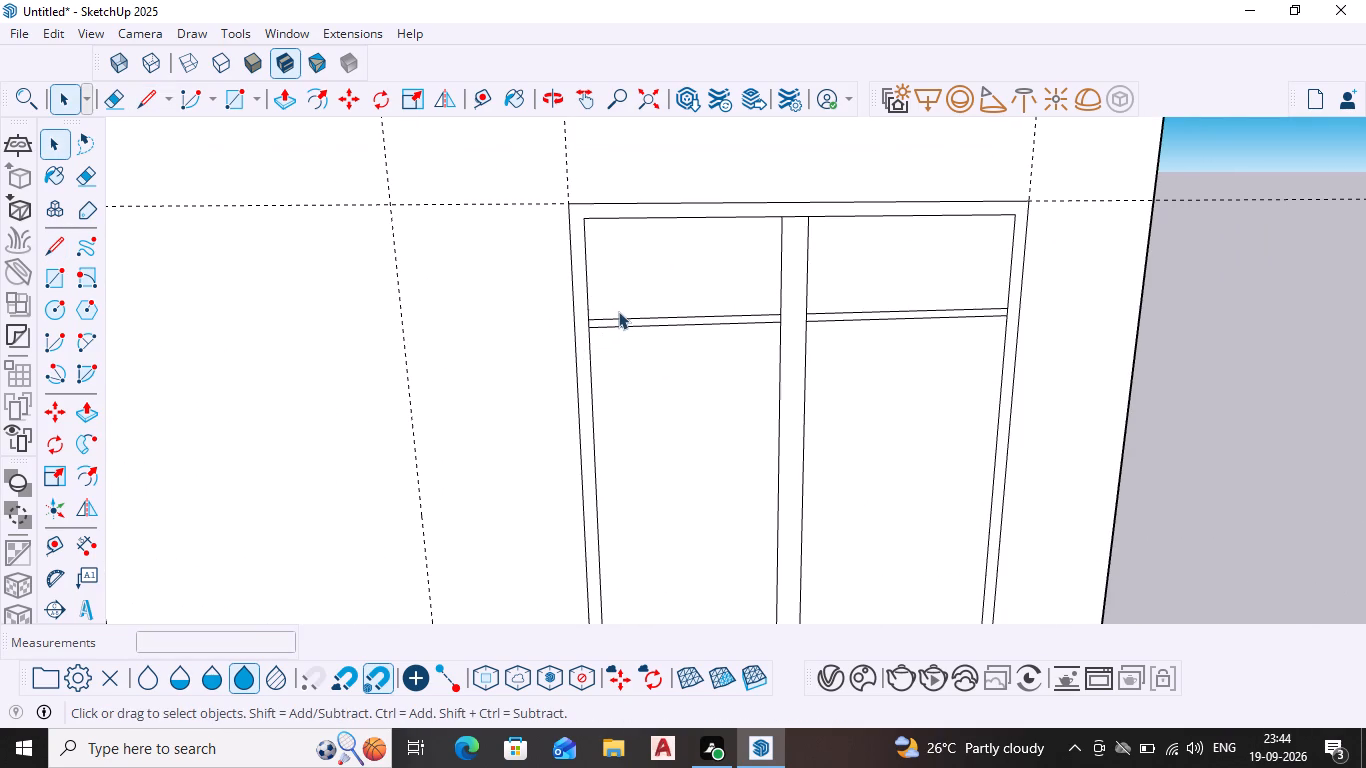
left_click(617, 316)
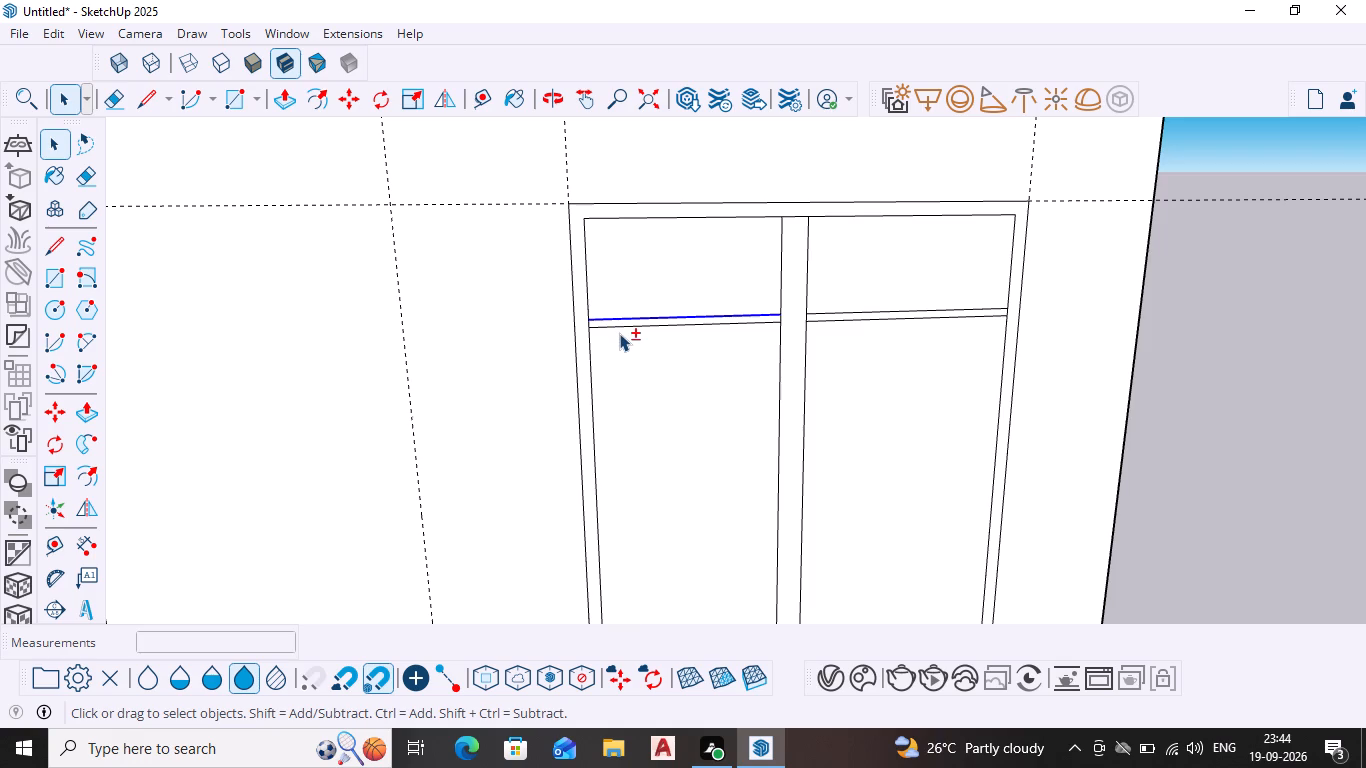
left_click(622, 326, "shift")
key("m")
scroll(639, 395, "up", 1)
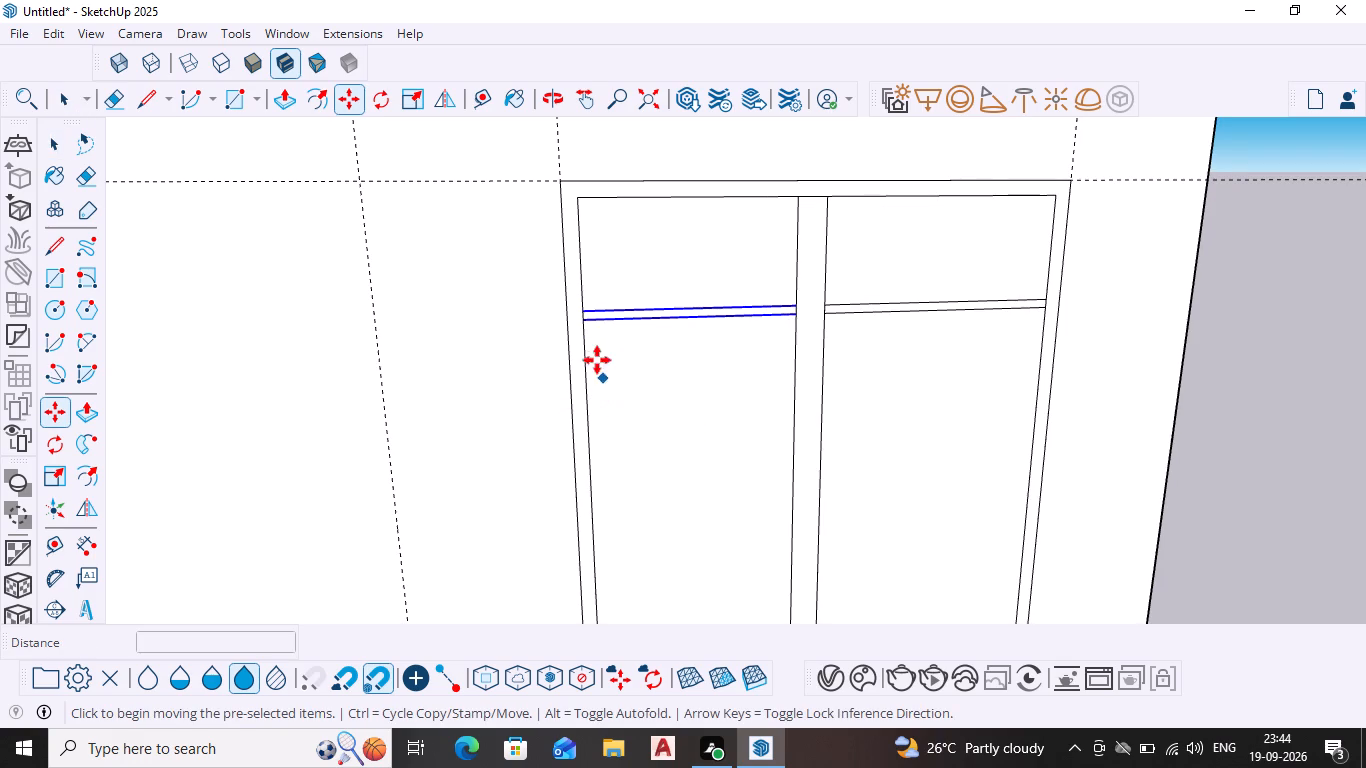
left_click(586, 321)
middle_click_drag(574, 410, 575, 312, "shift")
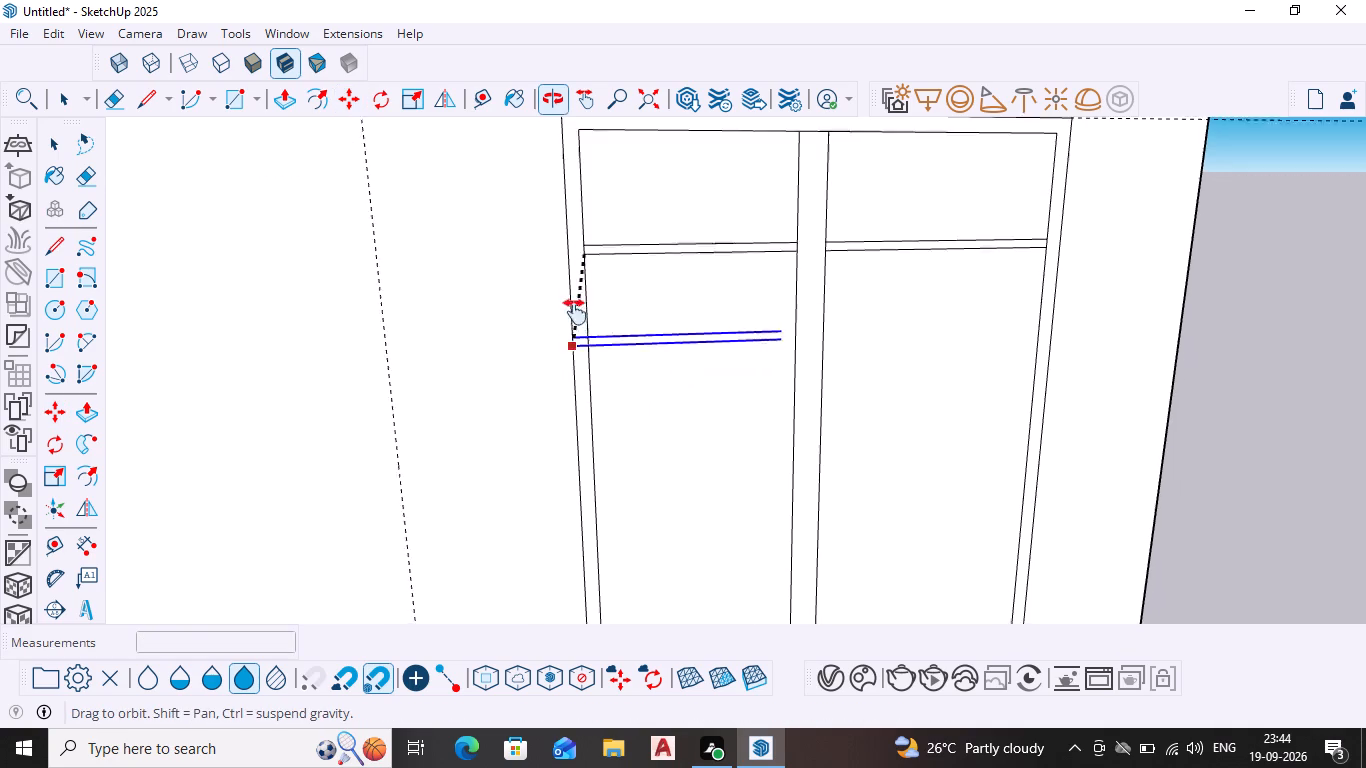
middle_click_drag(575, 312, 593, 218, "shift")
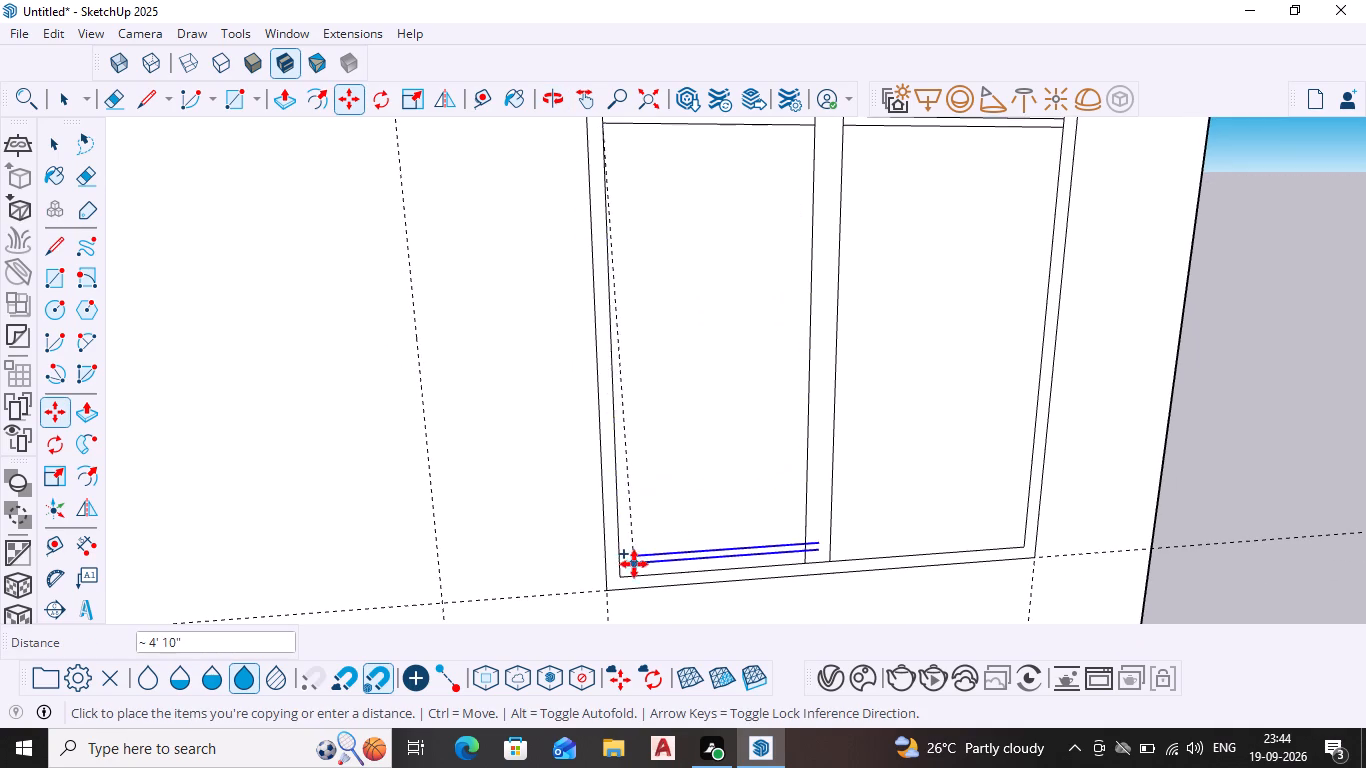
left_click(626, 579)
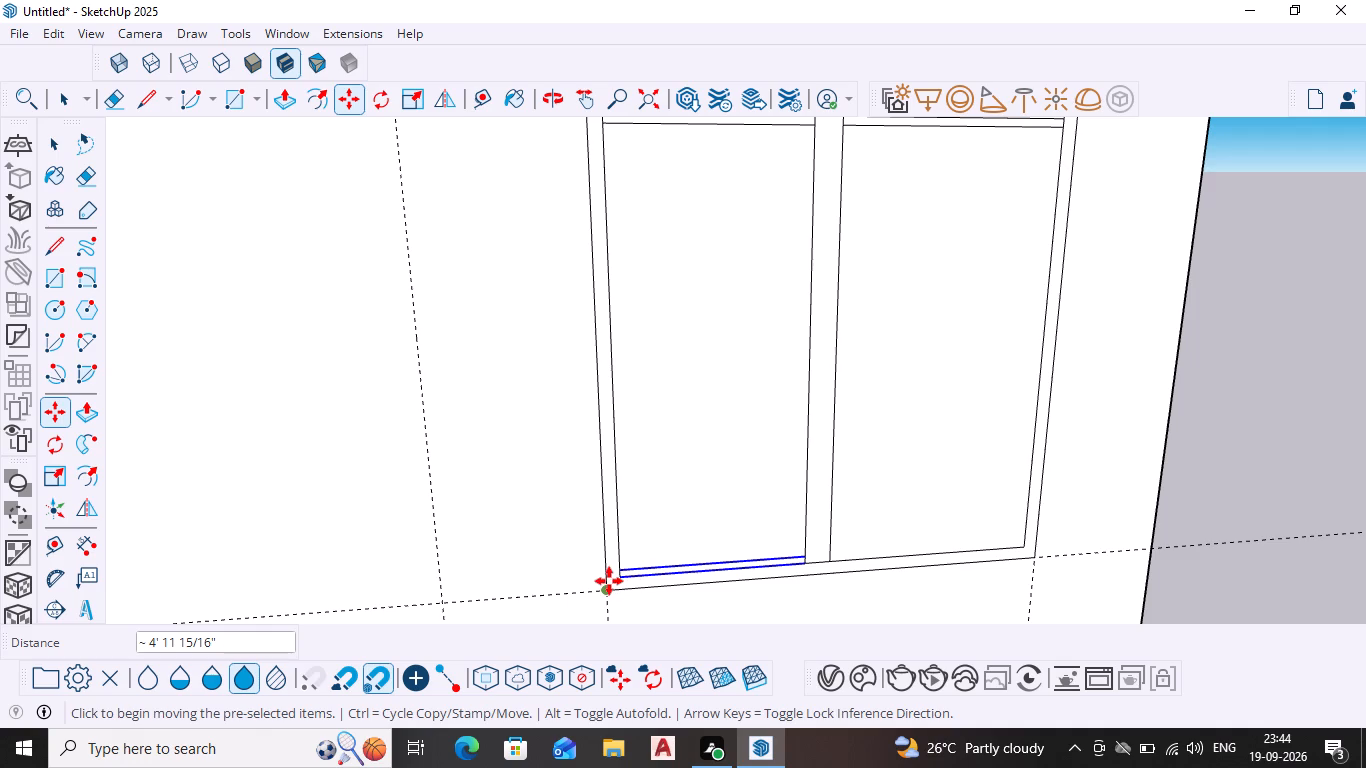
Divide the crossbar copy distance by 4 to distribute evenly spaced crossbars down the window's left half.
key("0")
key("BackSpace")
key("shift+parenright")
key("BackSpace")
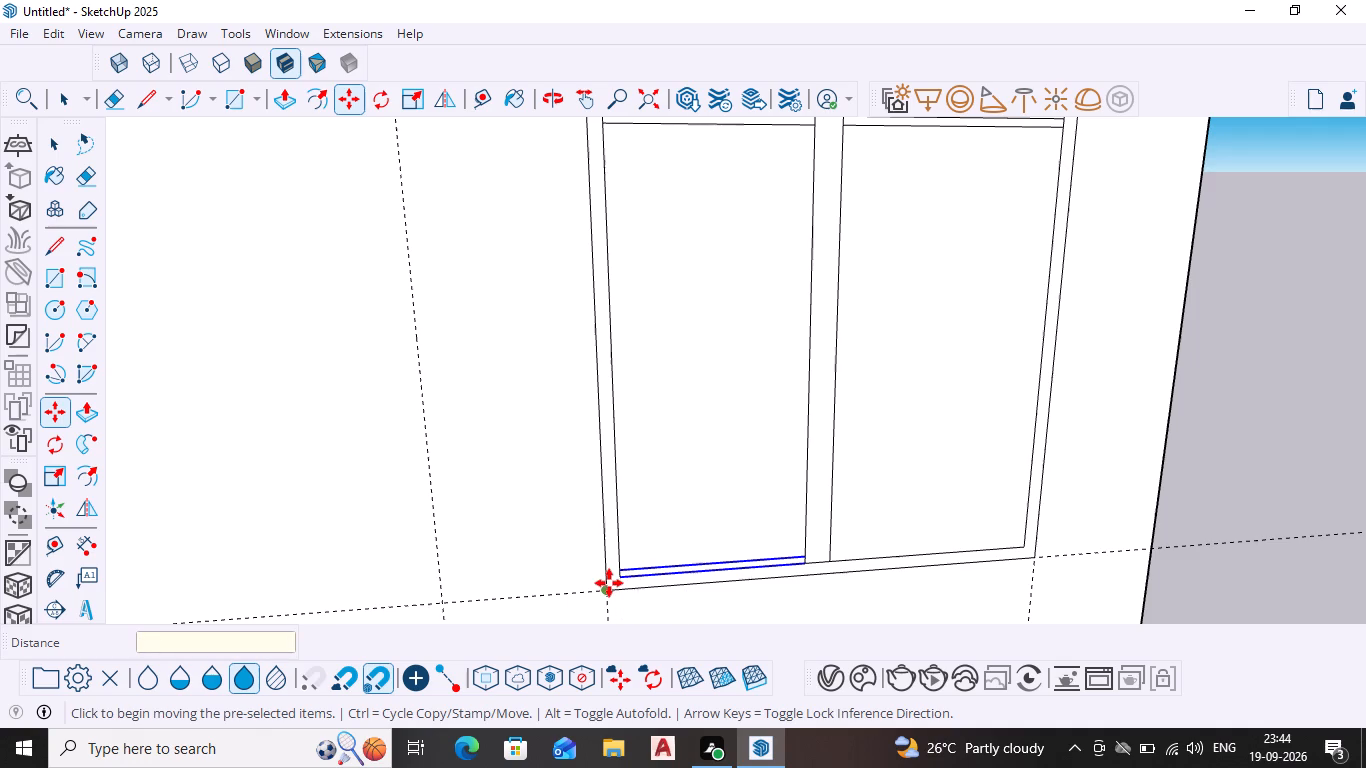
key("slash")
key("4")
key("Return")
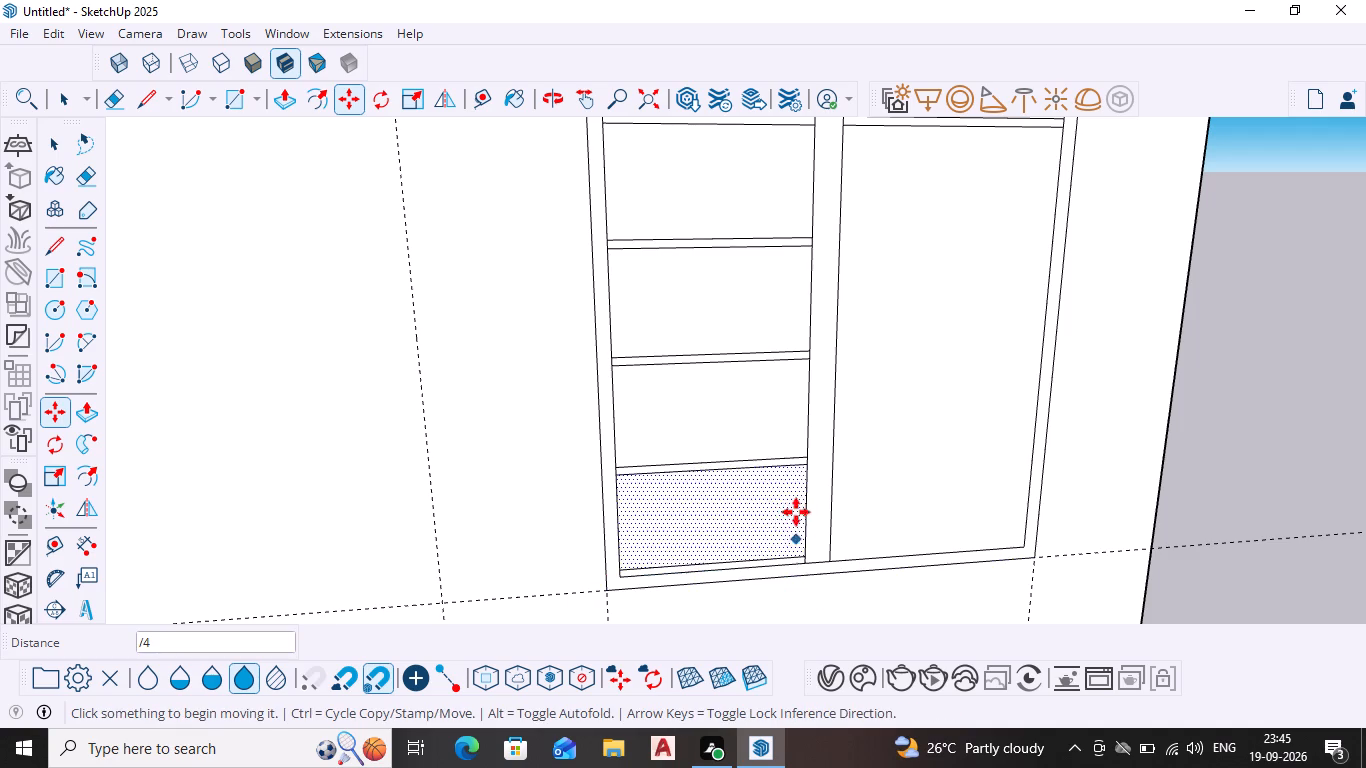
Undo the crossbar copies distributed down the window's left half.
scroll(793, 404, "down", 1)
middle_click_drag(777, 370, 758, 405)
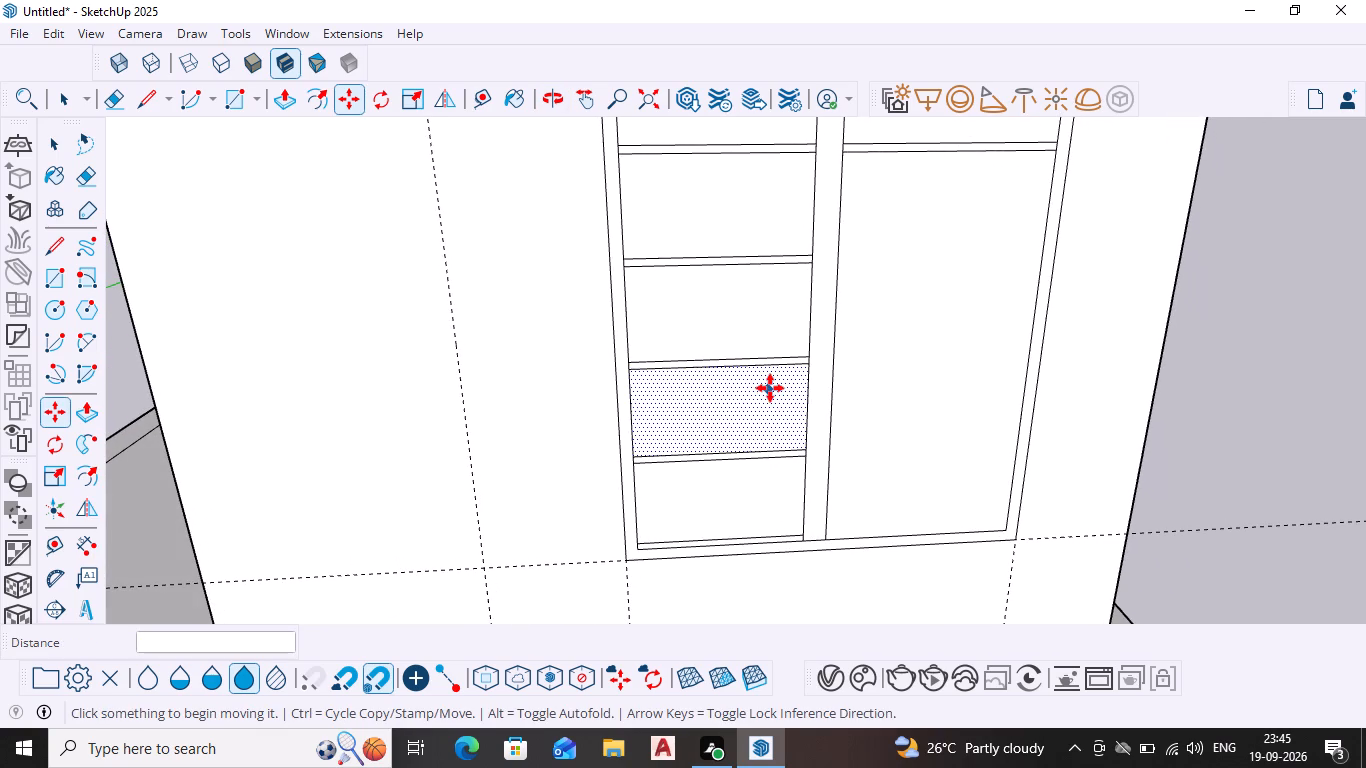
middle_click_drag(782, 364, 771, 456, "shift")
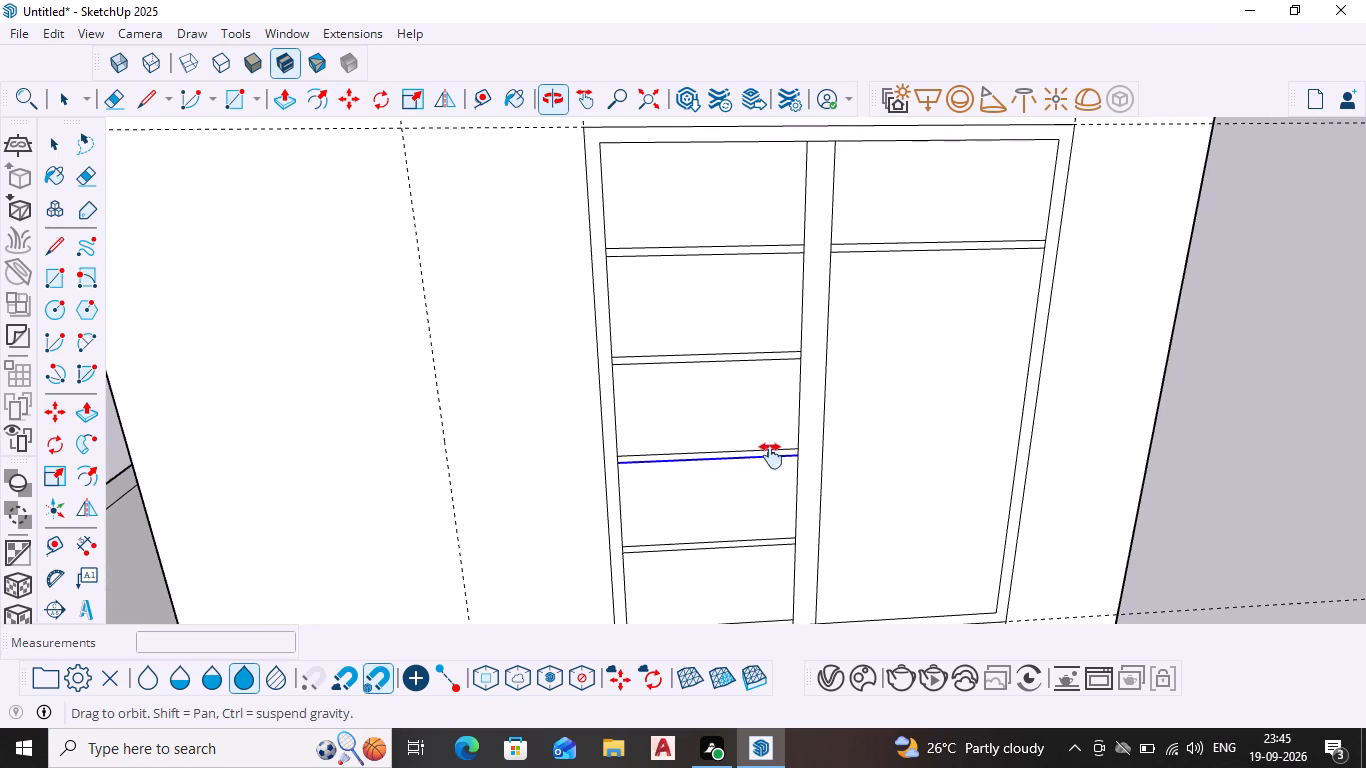
middle_click_drag(771, 456, 771, 457, "shift")
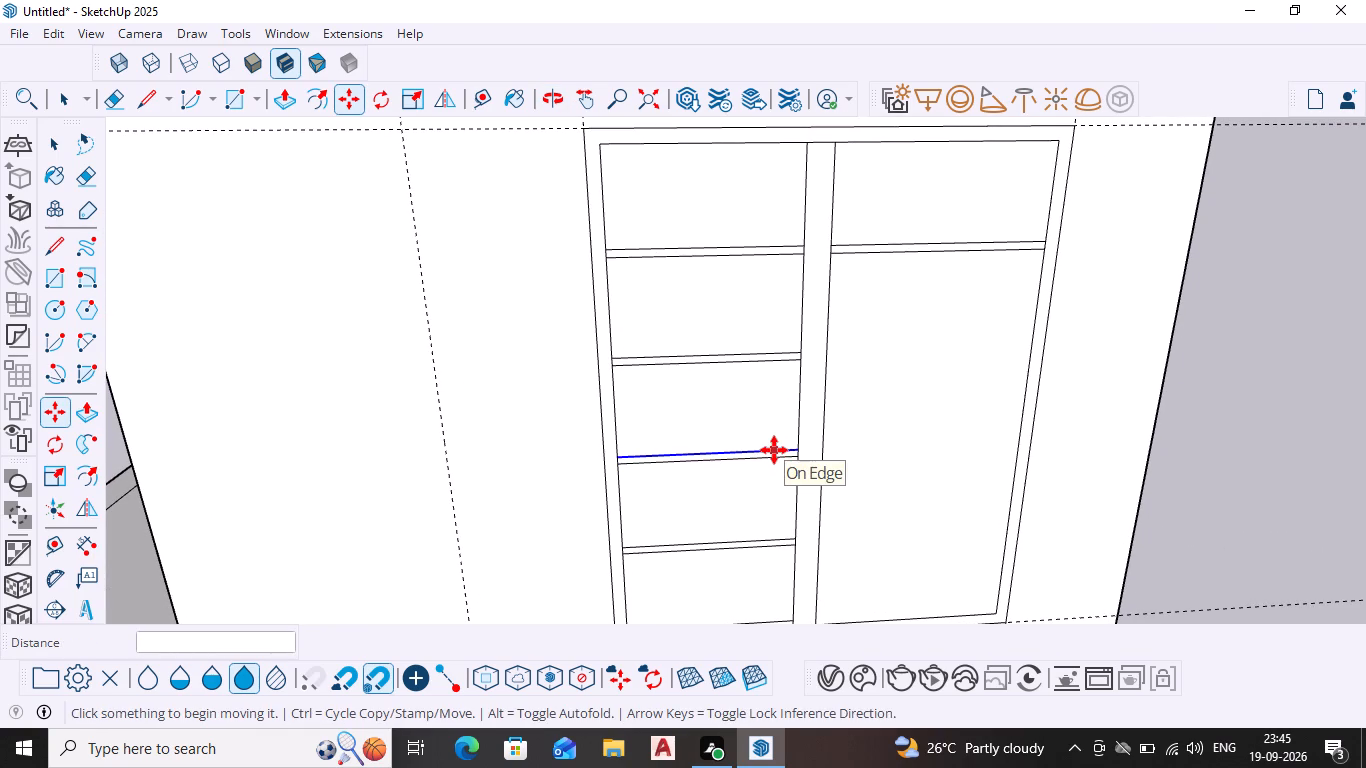
scroll(768, 446, "down", 2)
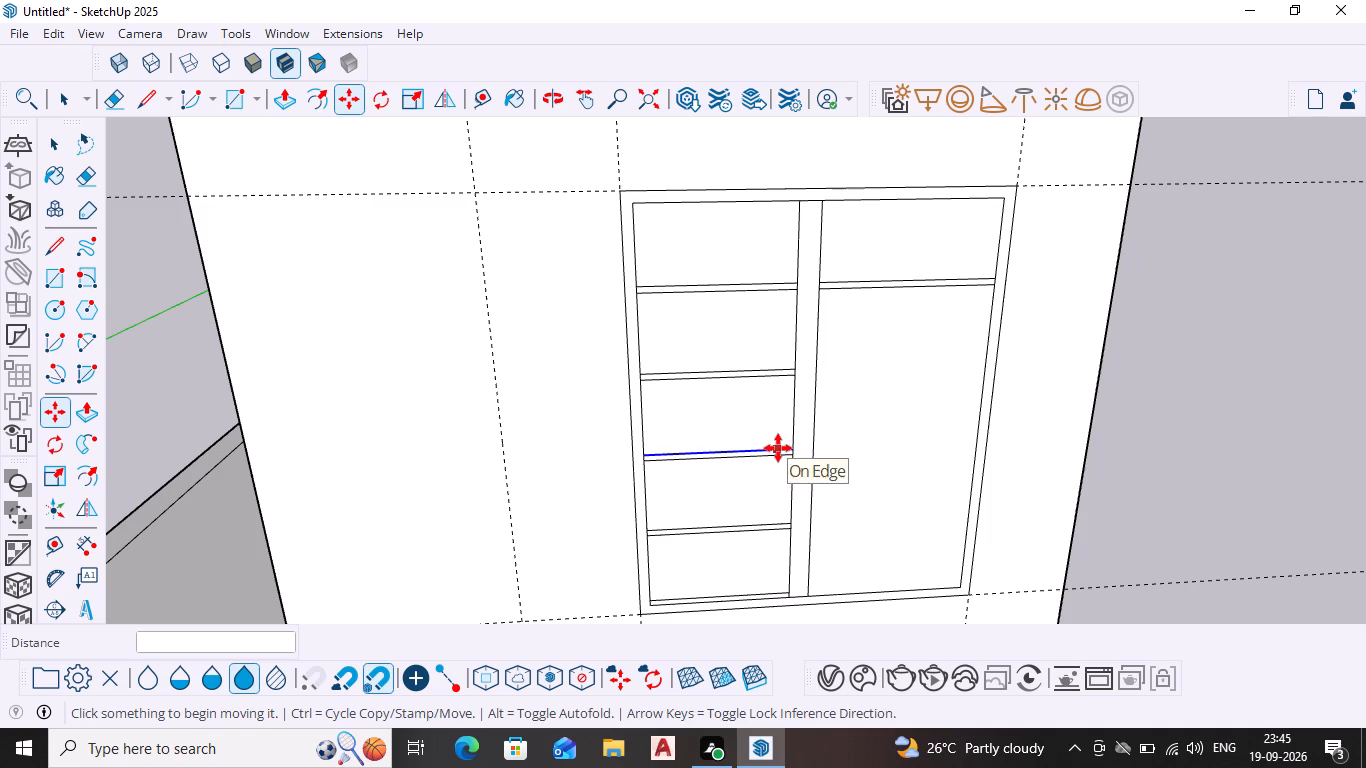
key("ctrl+z")
scroll(635, 294, "up", 3)
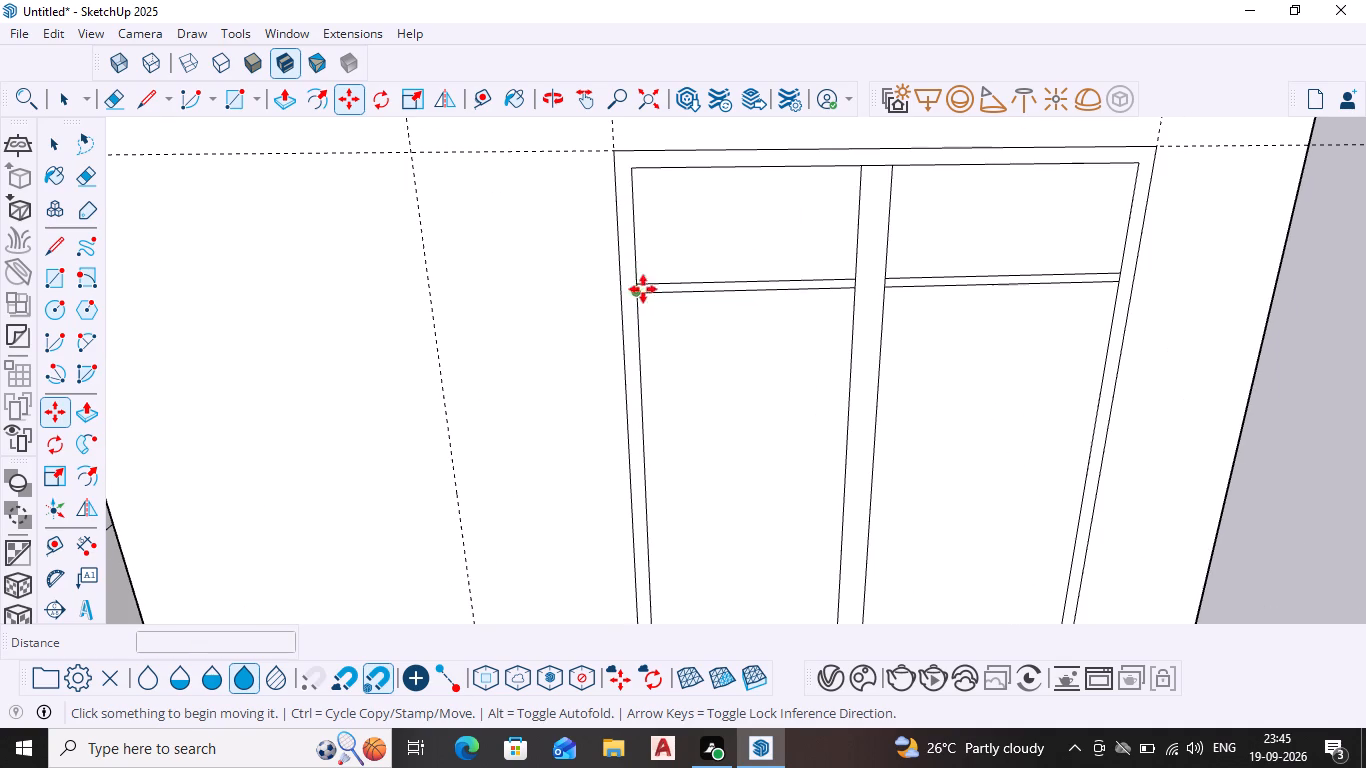
key("Escape")
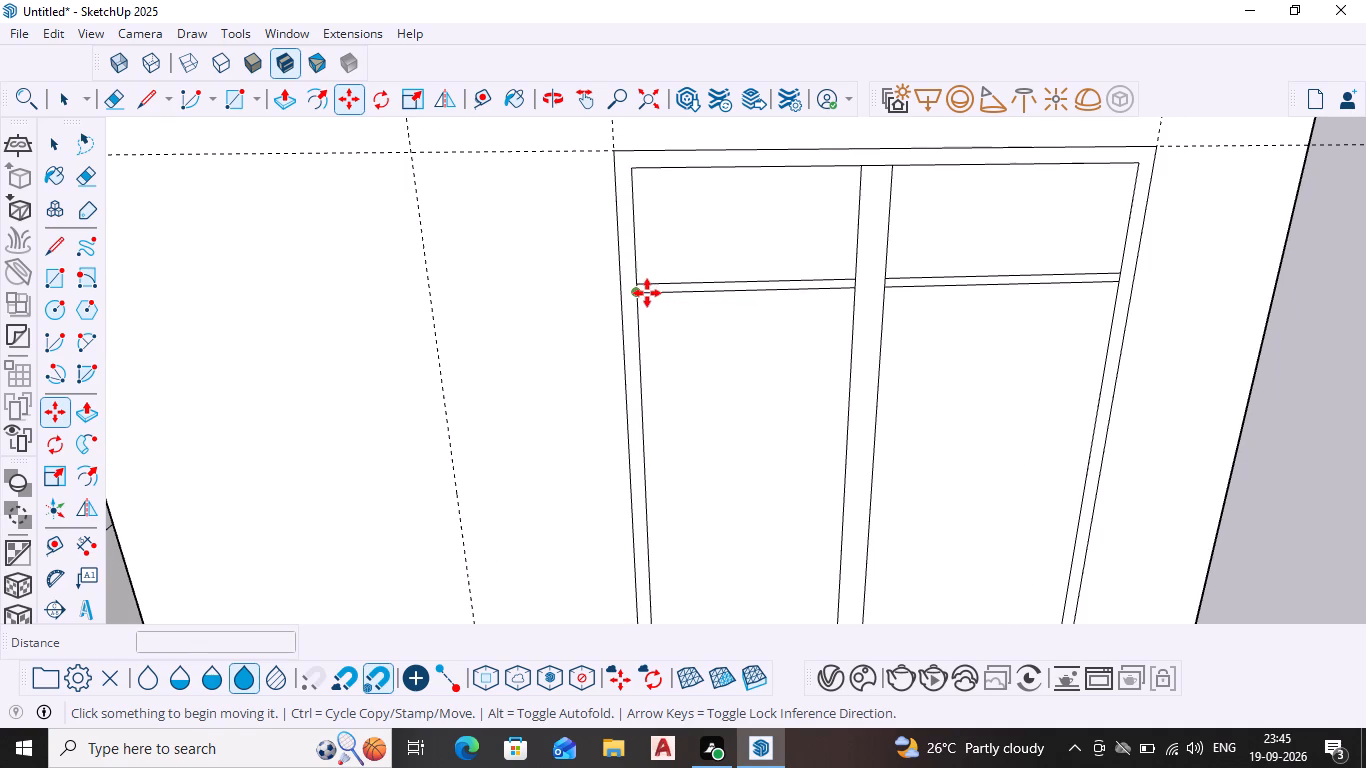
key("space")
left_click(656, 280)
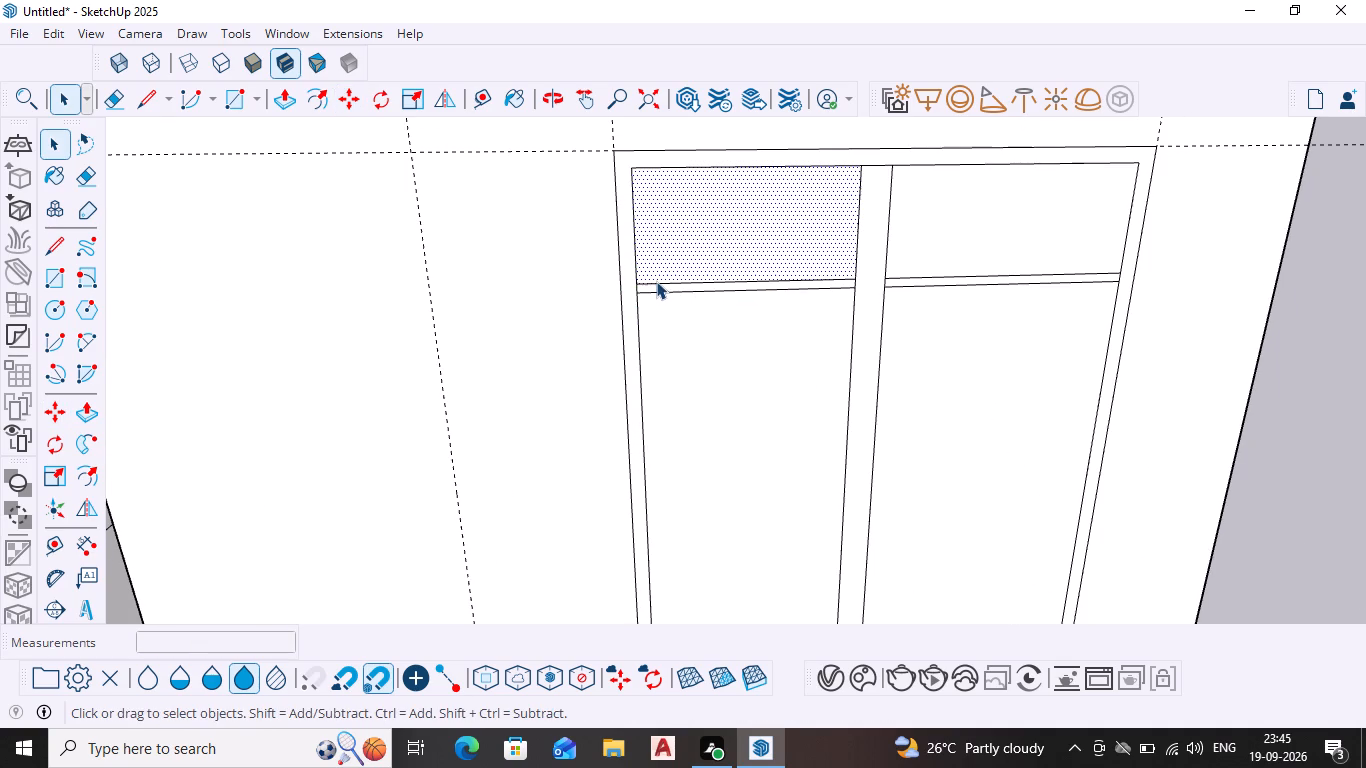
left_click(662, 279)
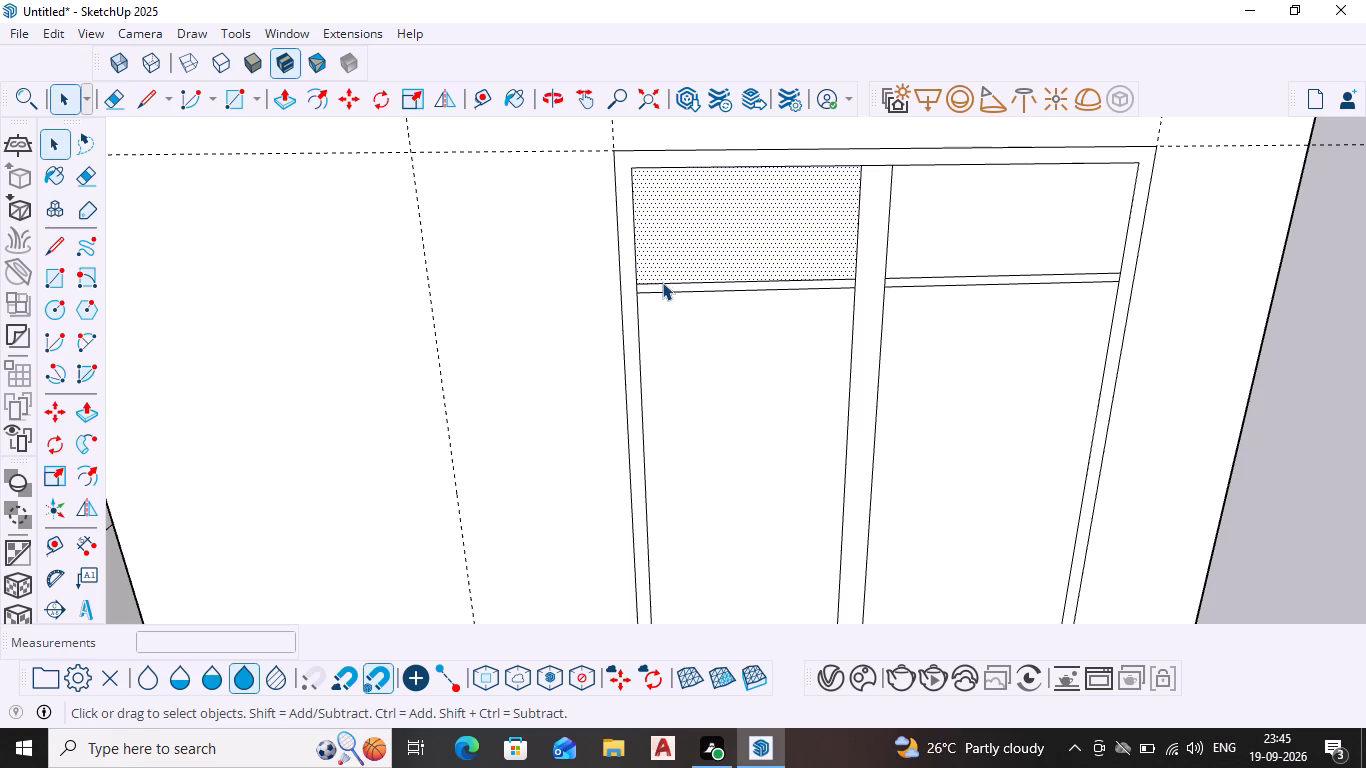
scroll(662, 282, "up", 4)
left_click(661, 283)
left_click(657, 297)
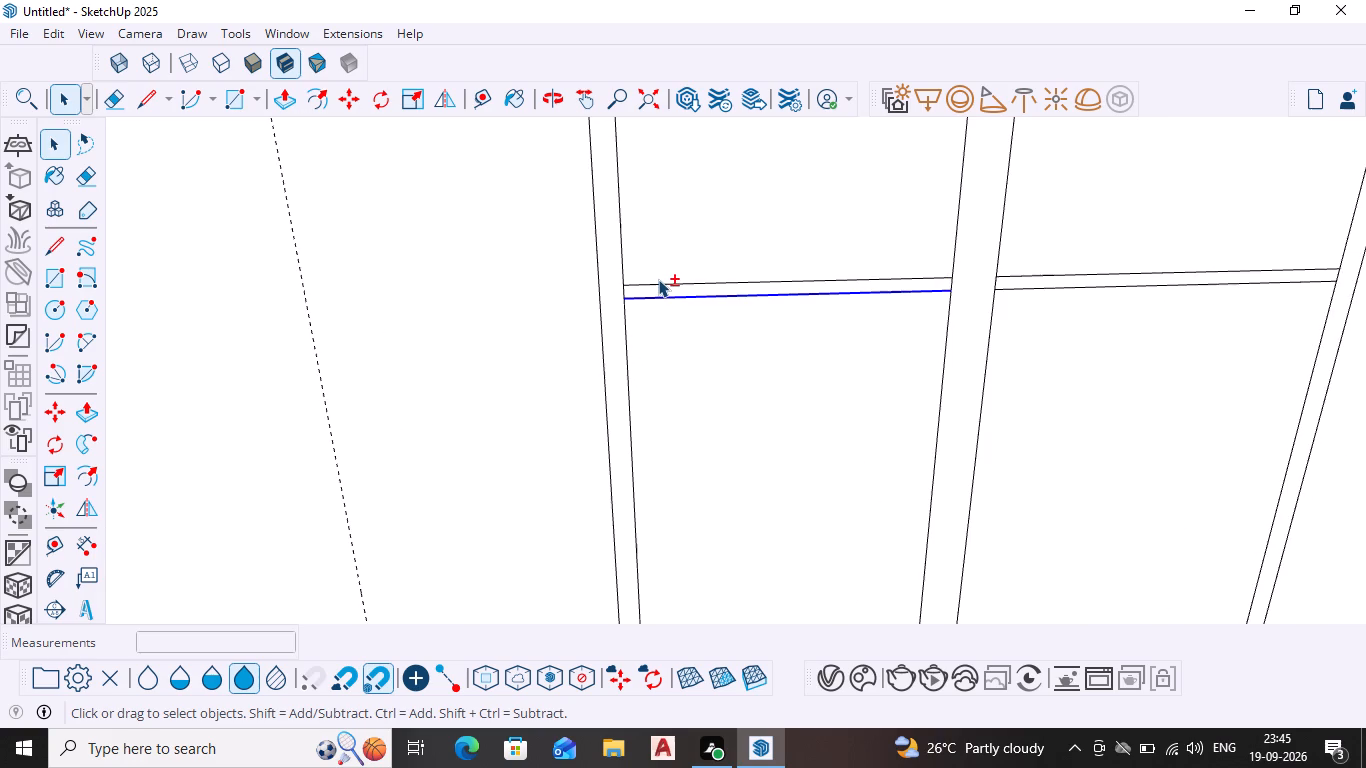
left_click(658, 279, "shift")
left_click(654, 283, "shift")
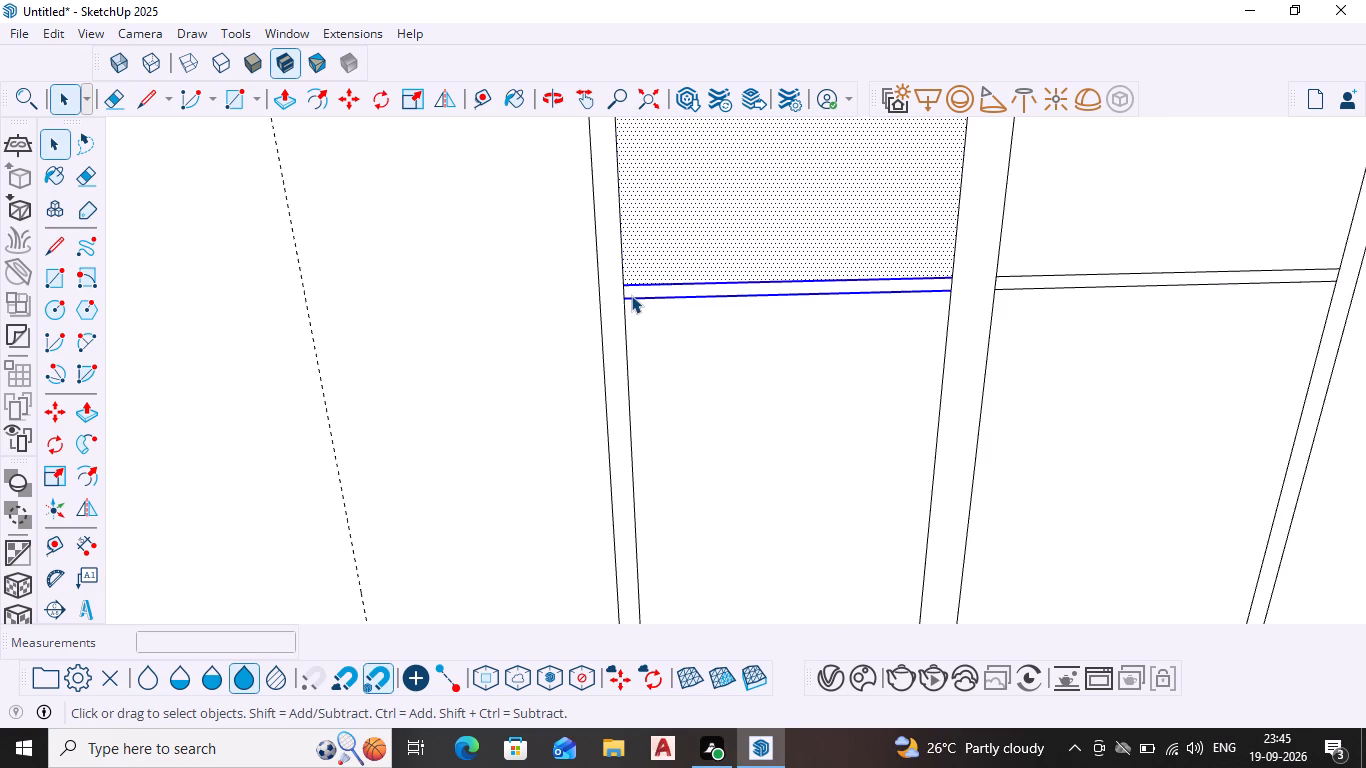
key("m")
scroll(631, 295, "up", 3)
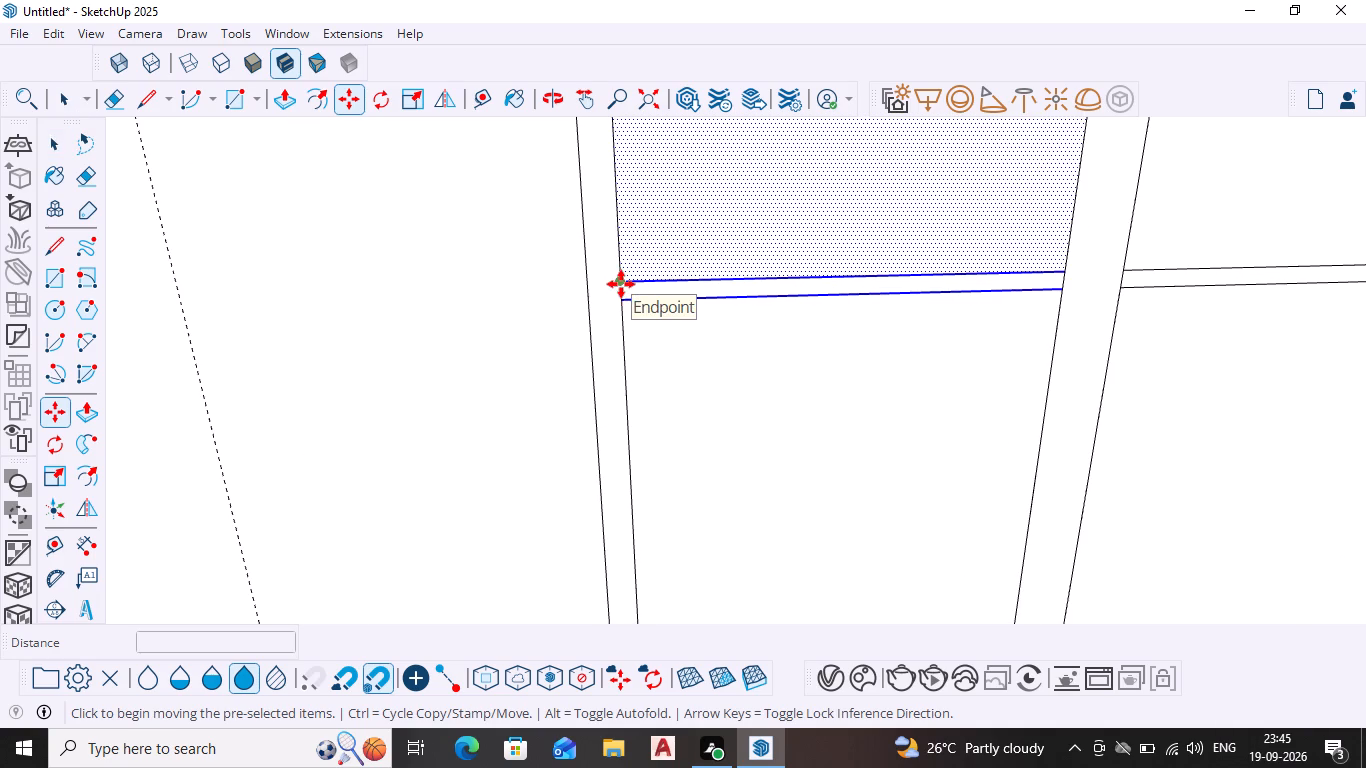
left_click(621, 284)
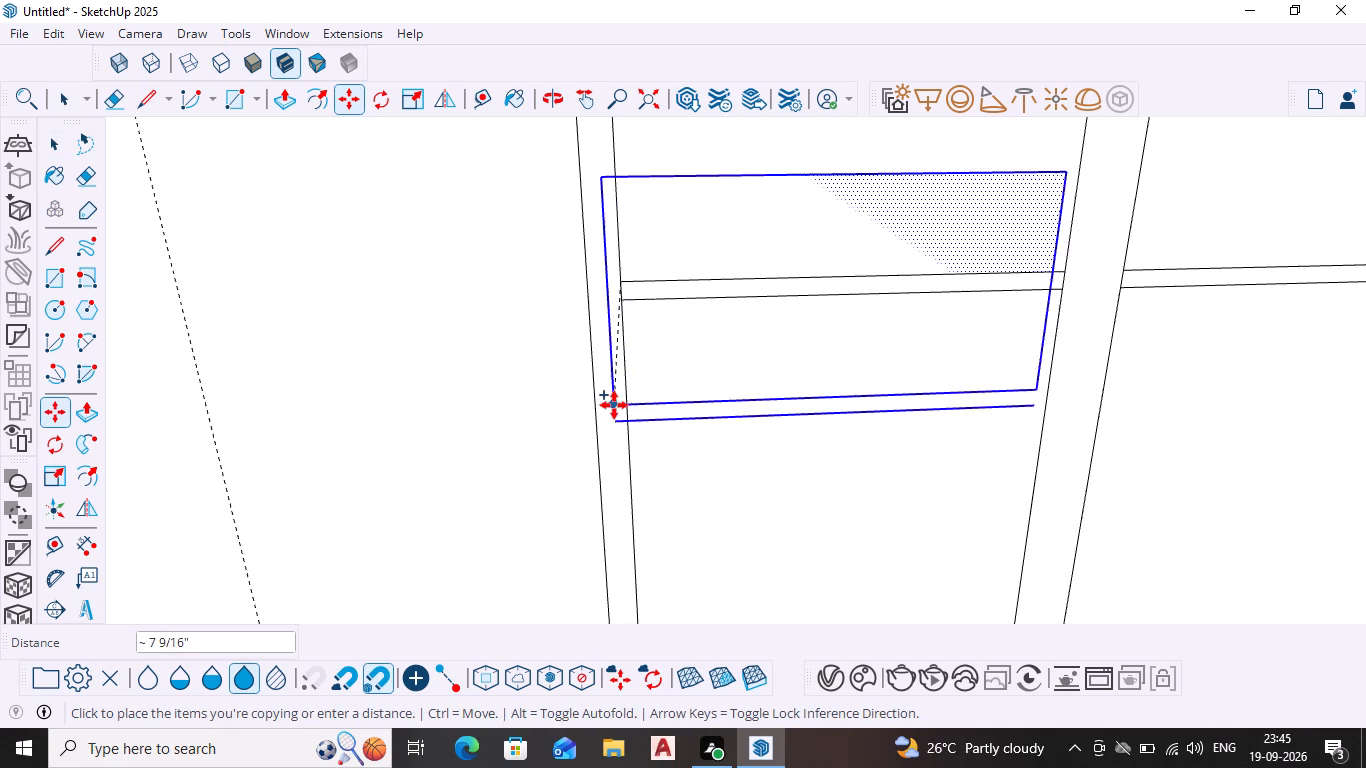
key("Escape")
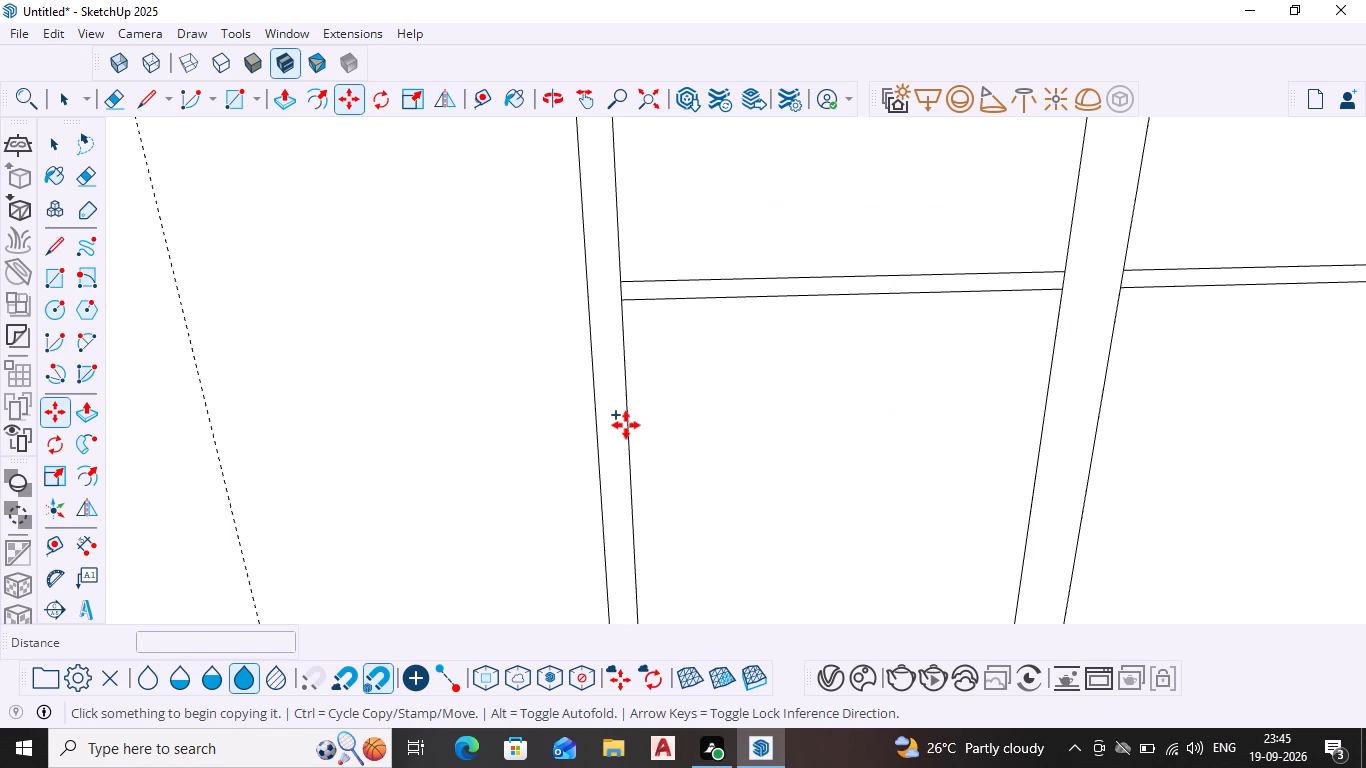
Copy only the left half's two upper crossbar lines down about 4' 11 15/16" to the inner frame's bottom-left corner.
scroll(644, 289, "up", 3)
key("space")
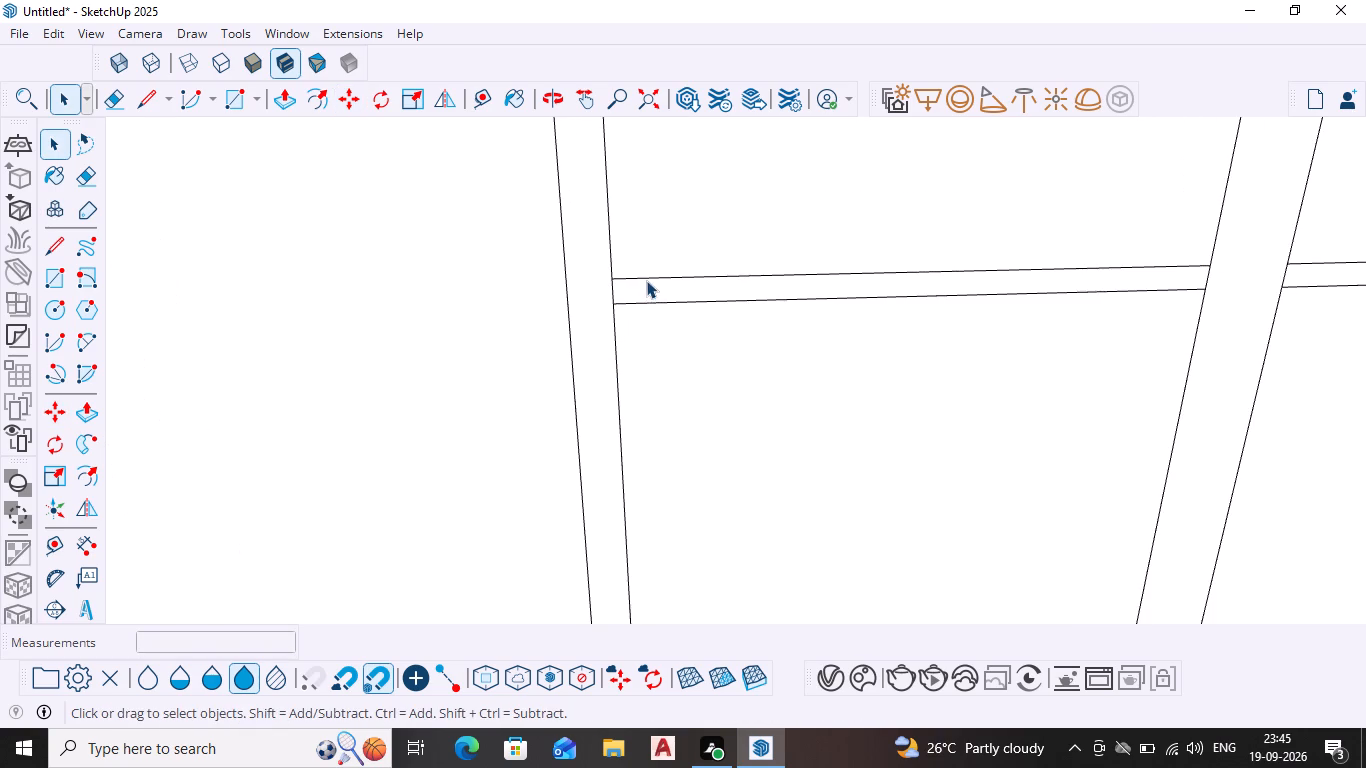
left_click(648, 276)
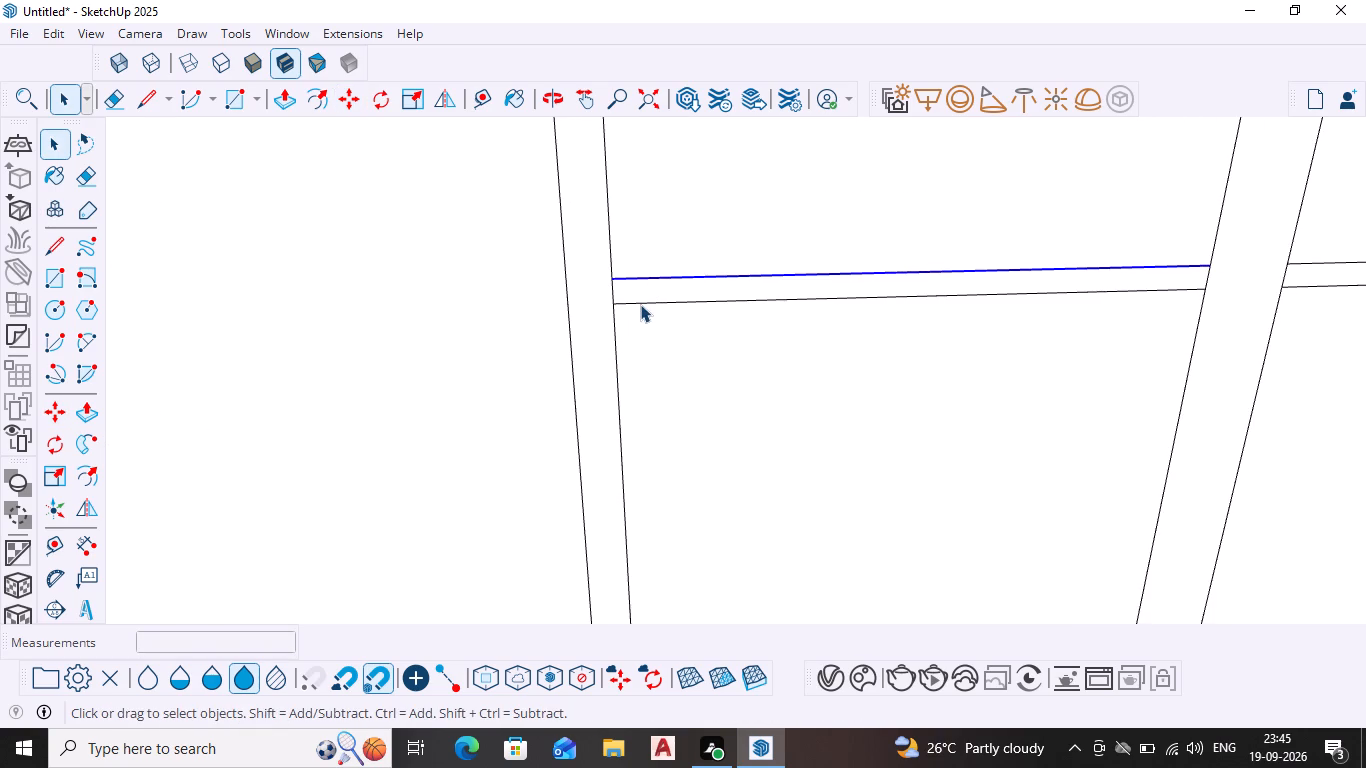
left_click(640, 304, "shift")
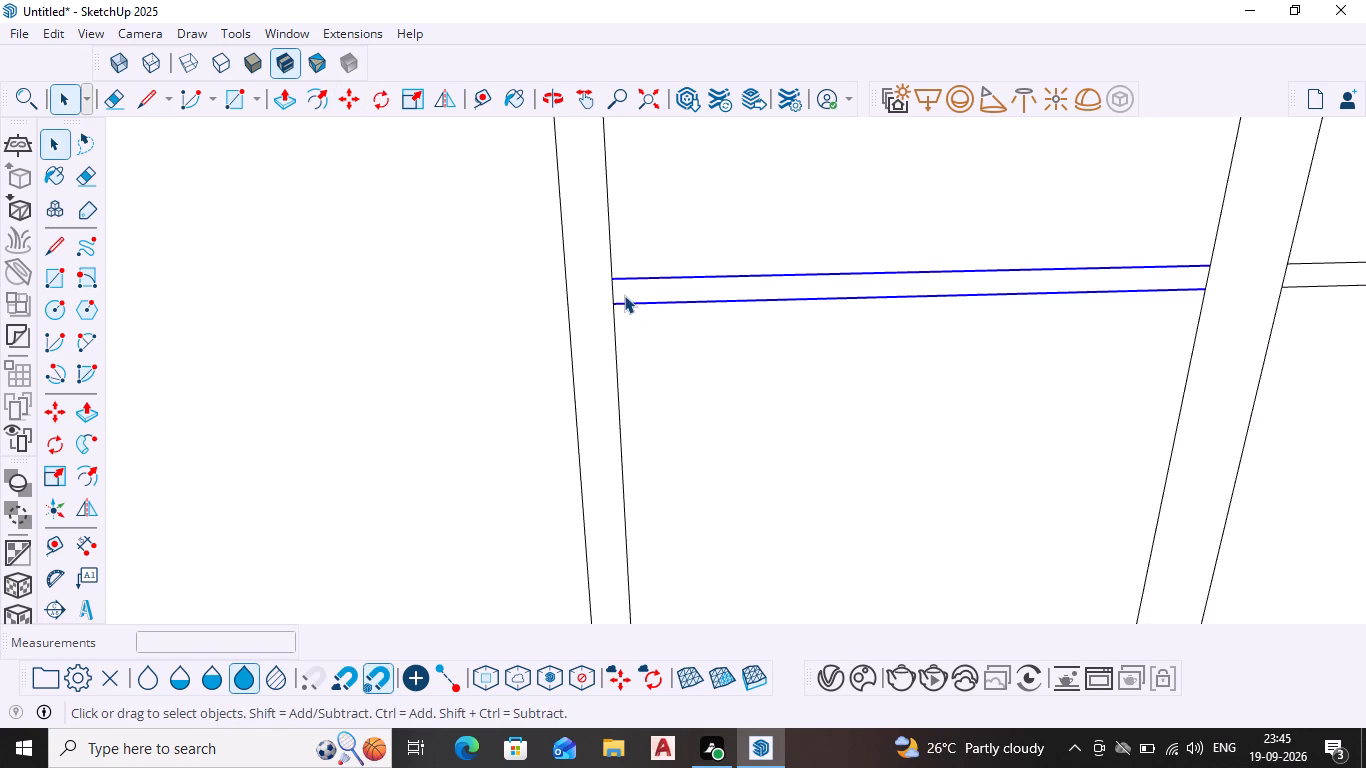
key("m")
key("Return")
scroll(613, 295, "up", 3)
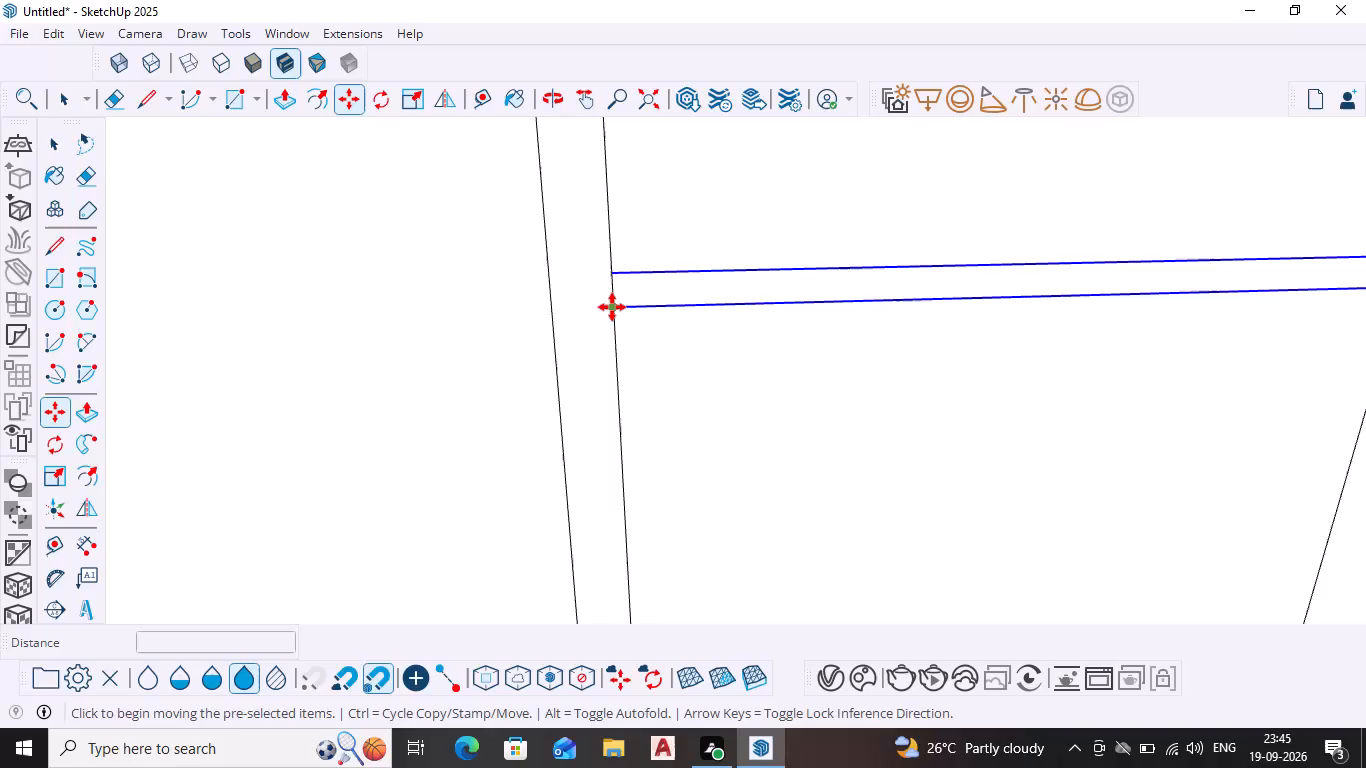
left_click(612, 307)
scroll(613, 418, "down", 4)
middle_click_drag(621, 418, 709, 10, "shift")
scroll(705, 308, "down", 4)
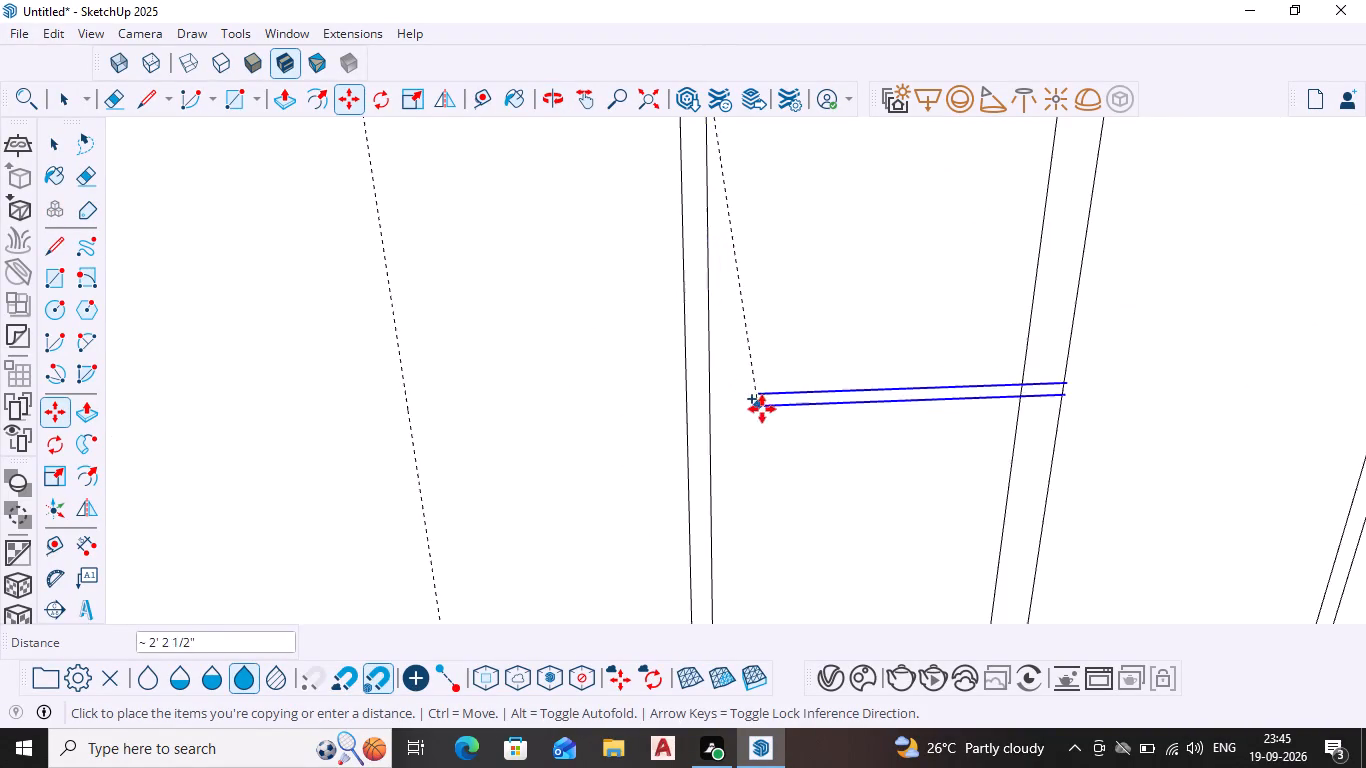
scroll(762, 409, "down", 3)
middle_click_drag(798, 459, 743, 75)
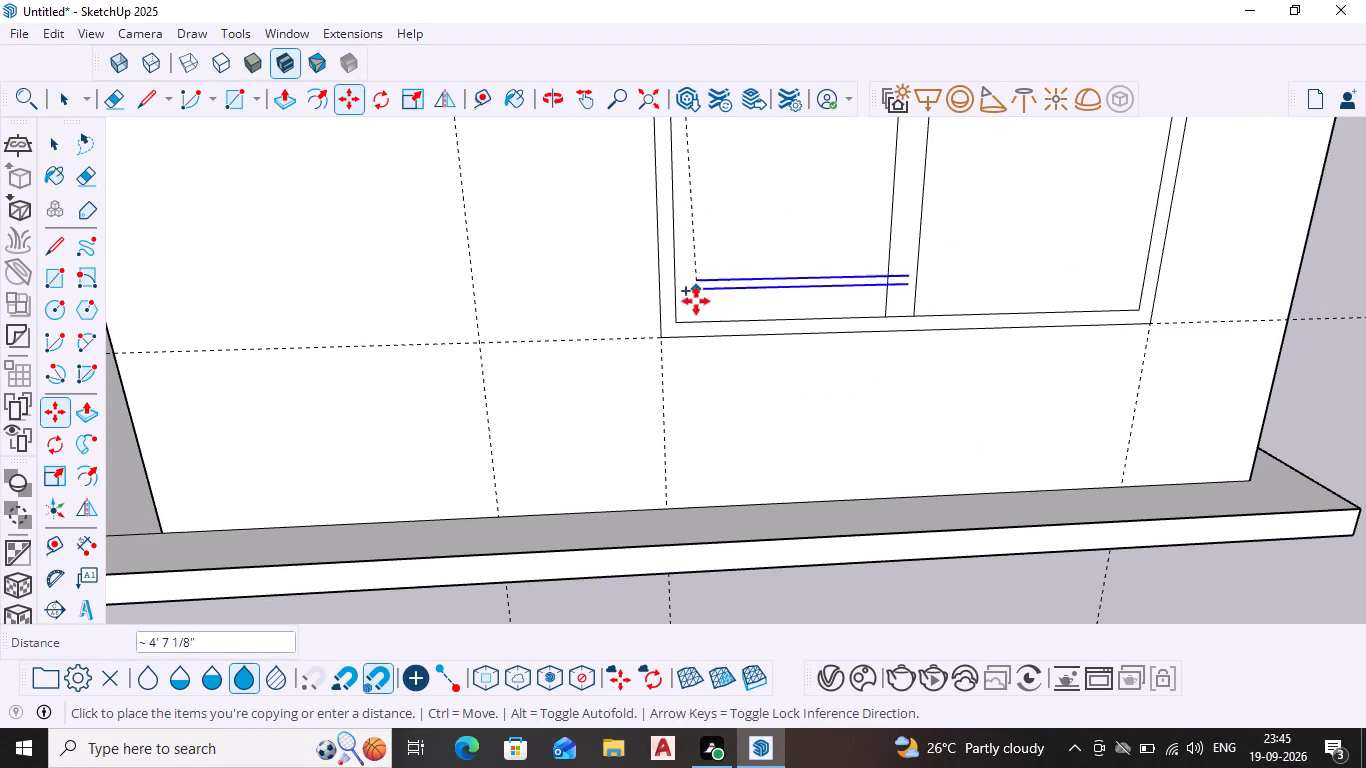
scroll(695, 320, "up", 4)
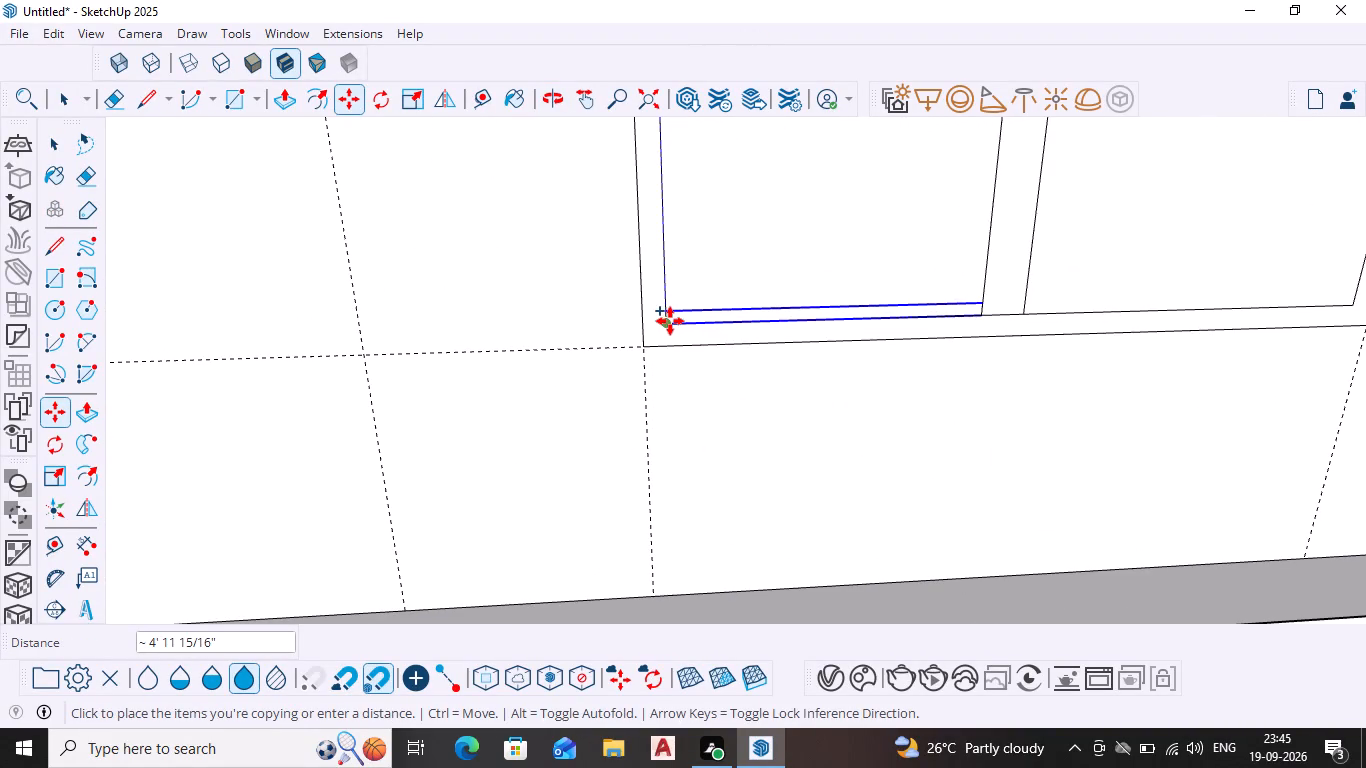
left_click(670, 321)
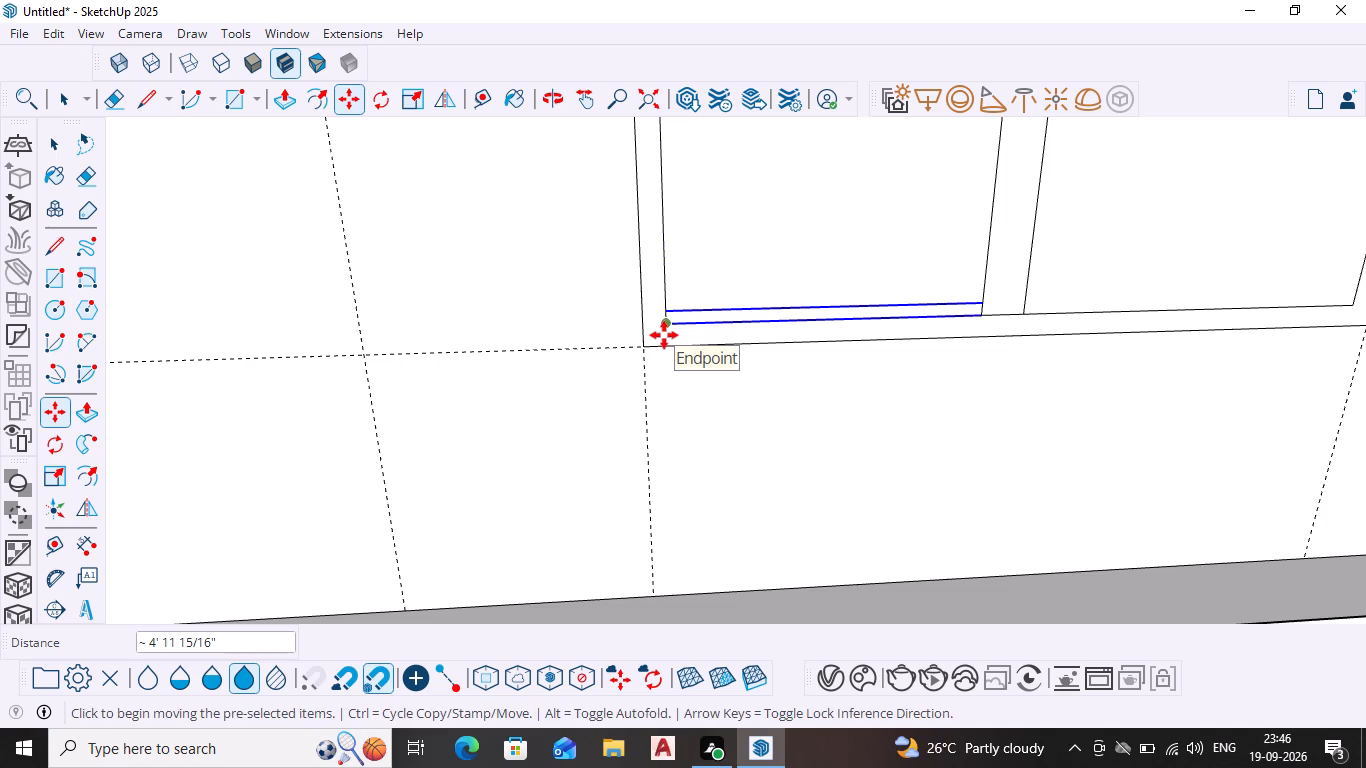
Divide the crossbar copy distance by 3 to space crossbars evenly down the window's left half.
key("slash")
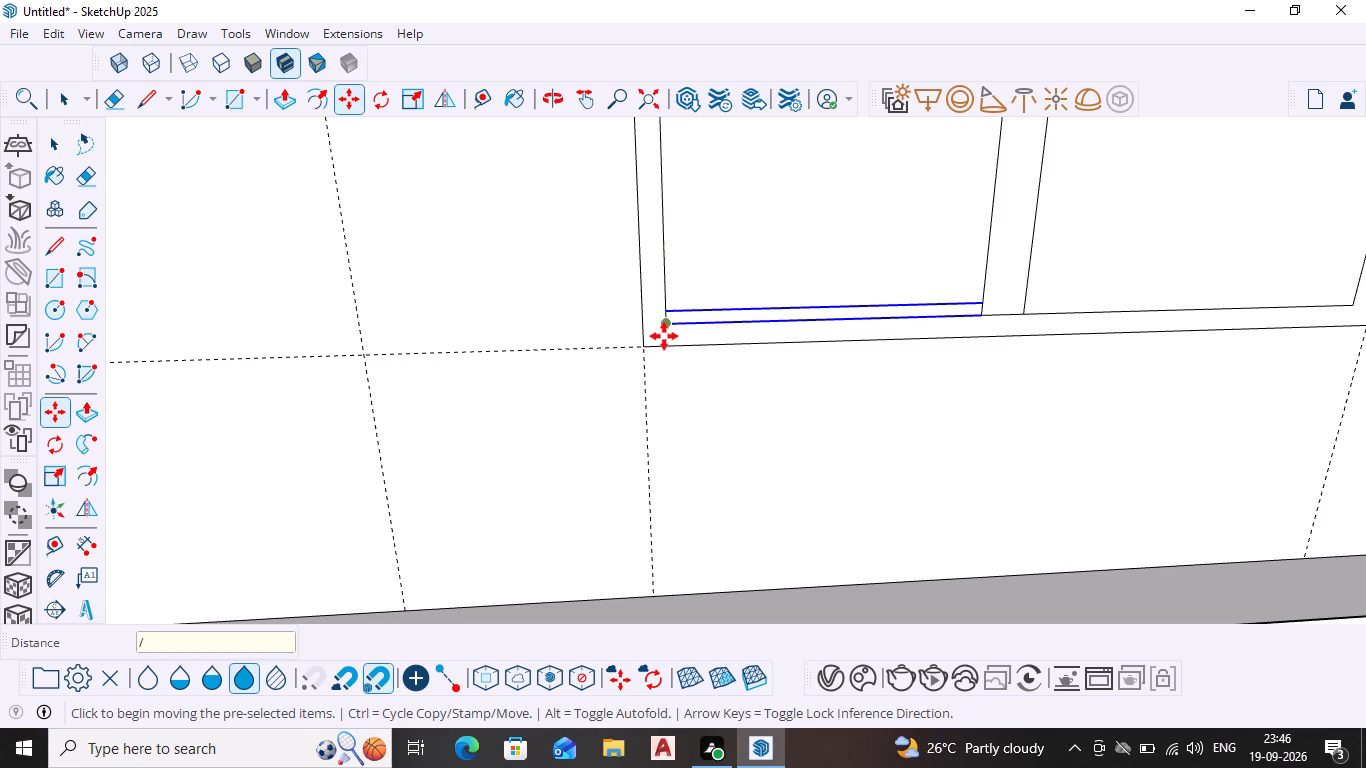
key("3")
key("Return")
scroll(735, 317, "down", 3)
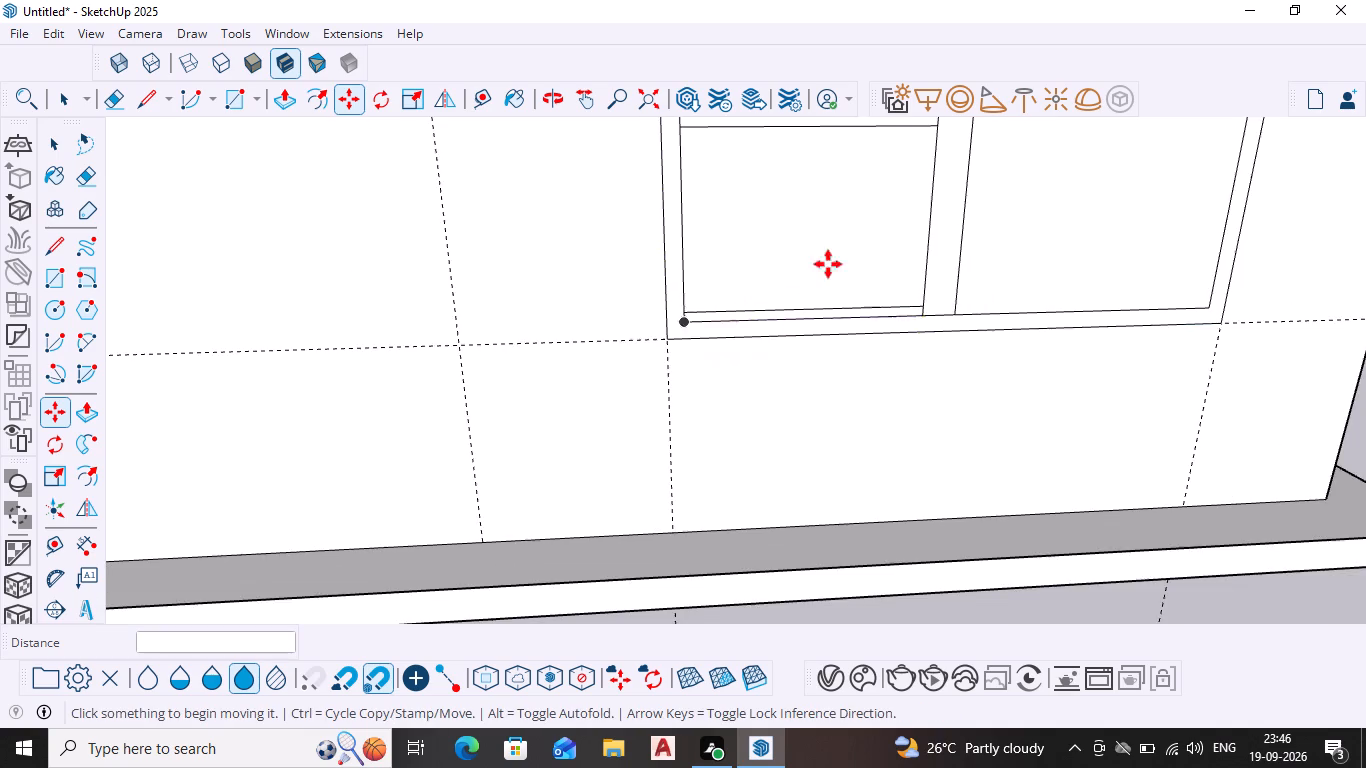
scroll(809, 231, "down", 3)
middle_click_drag(744, 184, 546, 471)
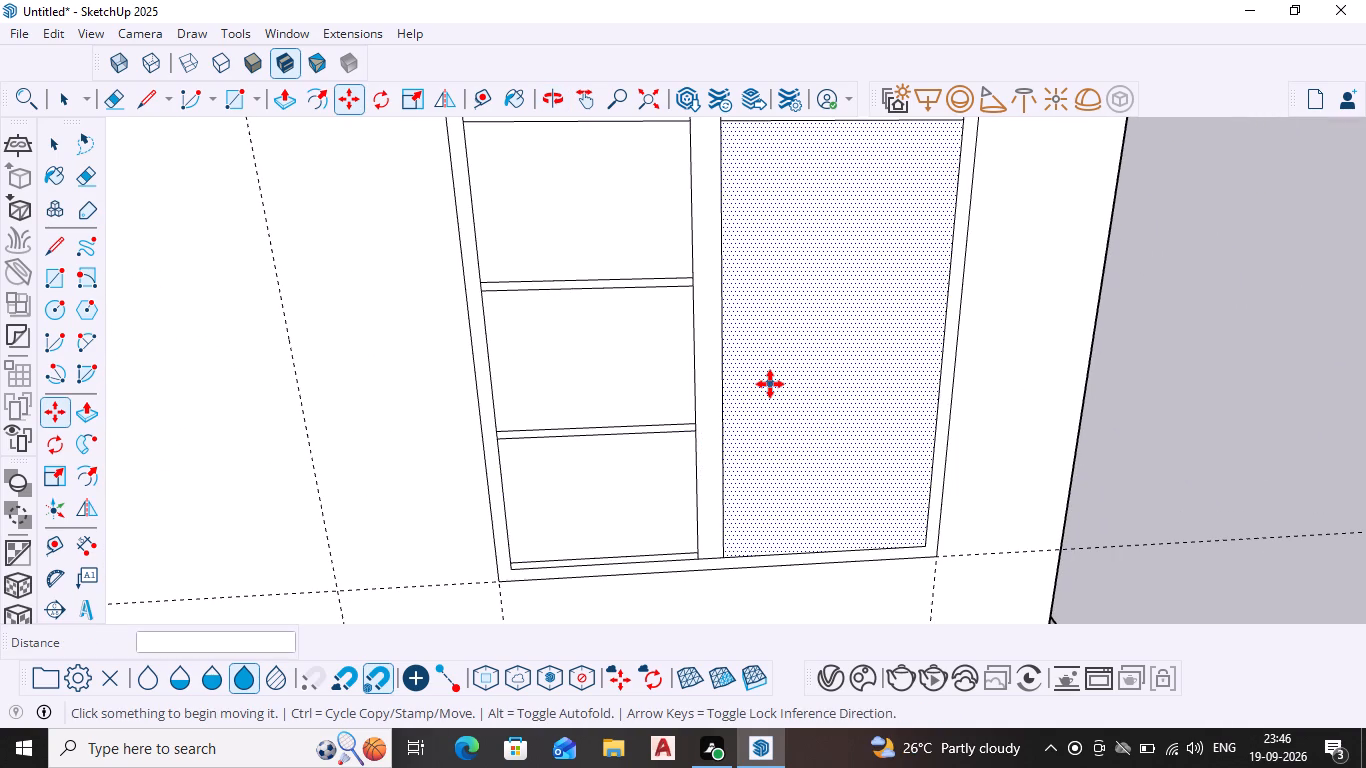
key("Escape")
Copy the right half's two upper crossbar lines down about 4' 11 15/16" to the mullion's bottom-right corner on the inner frame.
scroll(768, 378, "down", 1)
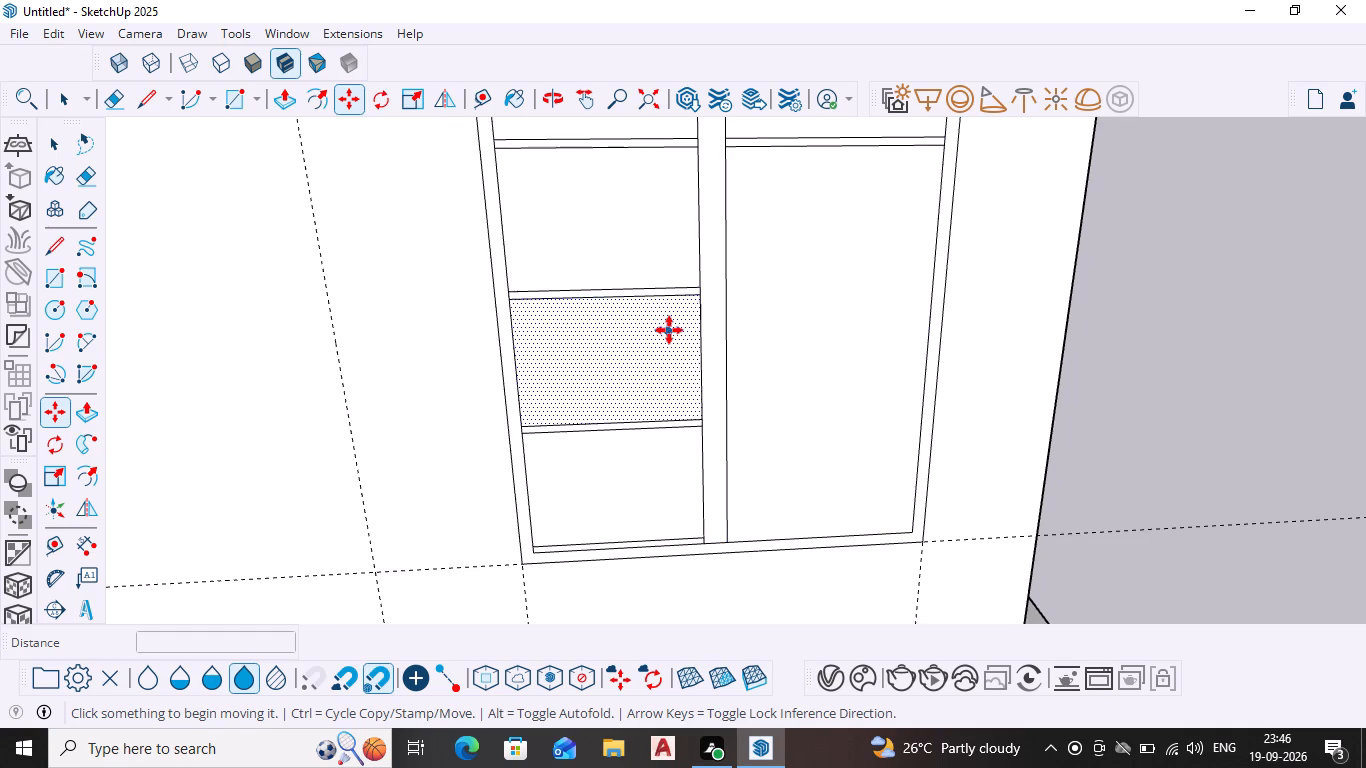
scroll(540, 309, "up", 2)
scroll(756, 274, "up", 1)
scroll(841, 263, "down", 2)
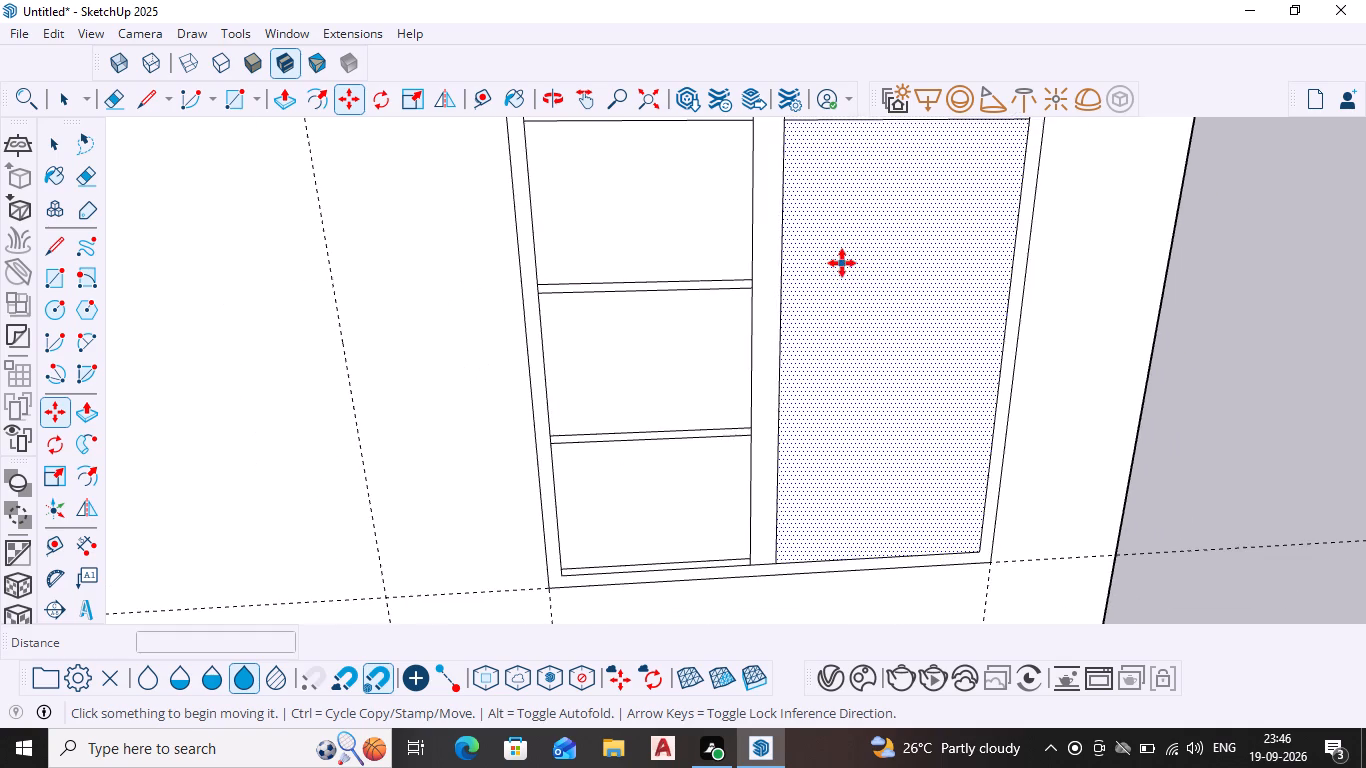
middle_click_drag(854, 267, 733, 335, "shift")
scroll(854, 265, "down", 1, "shift")
scroll(694, 207, "up", 7)
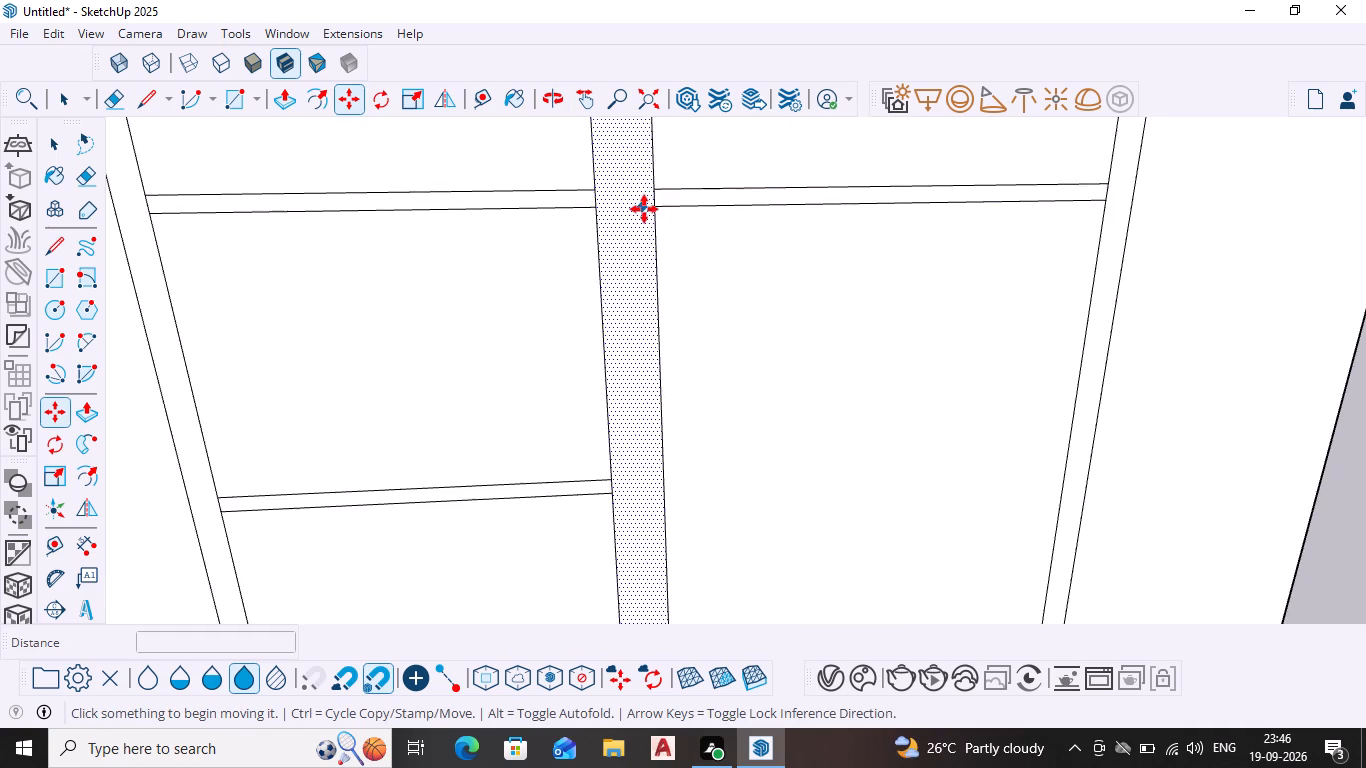
key("space")
left_click(689, 187)
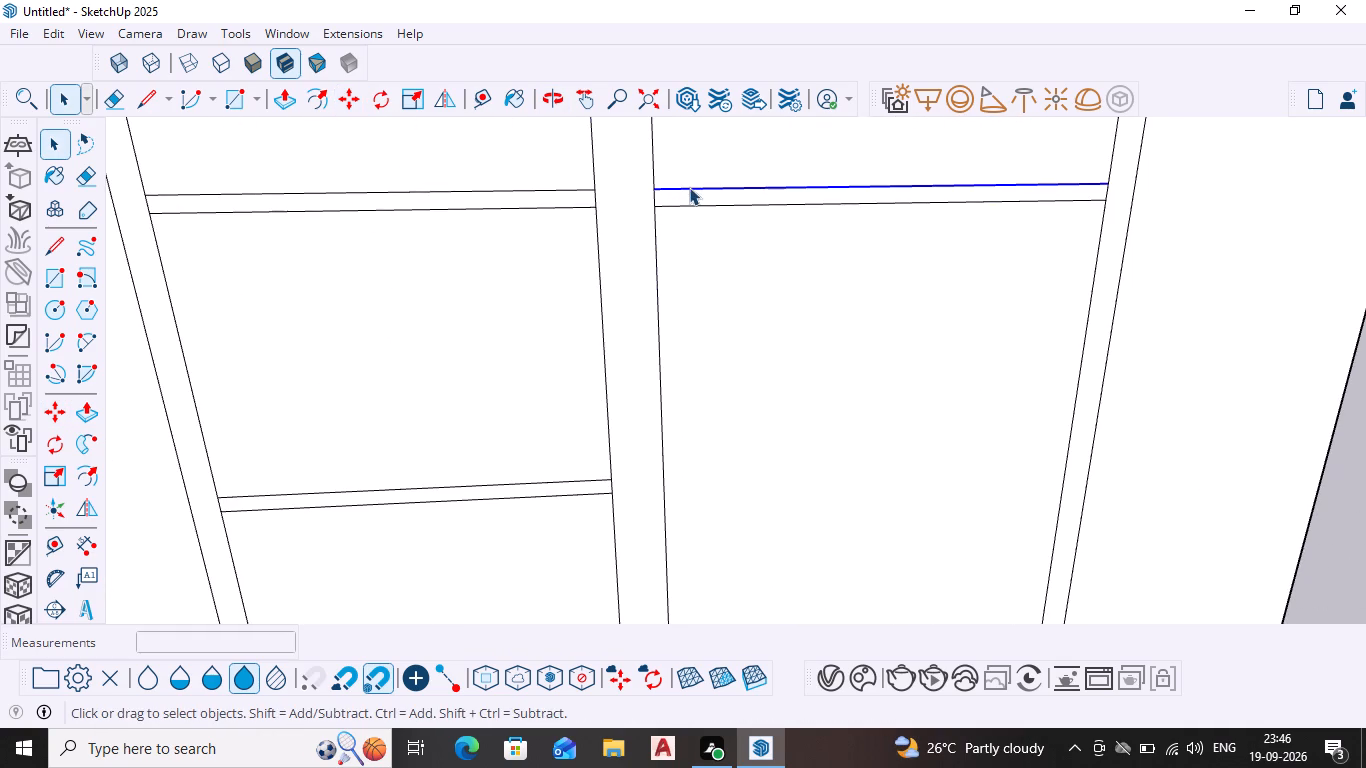
left_click(677, 207, "shift")
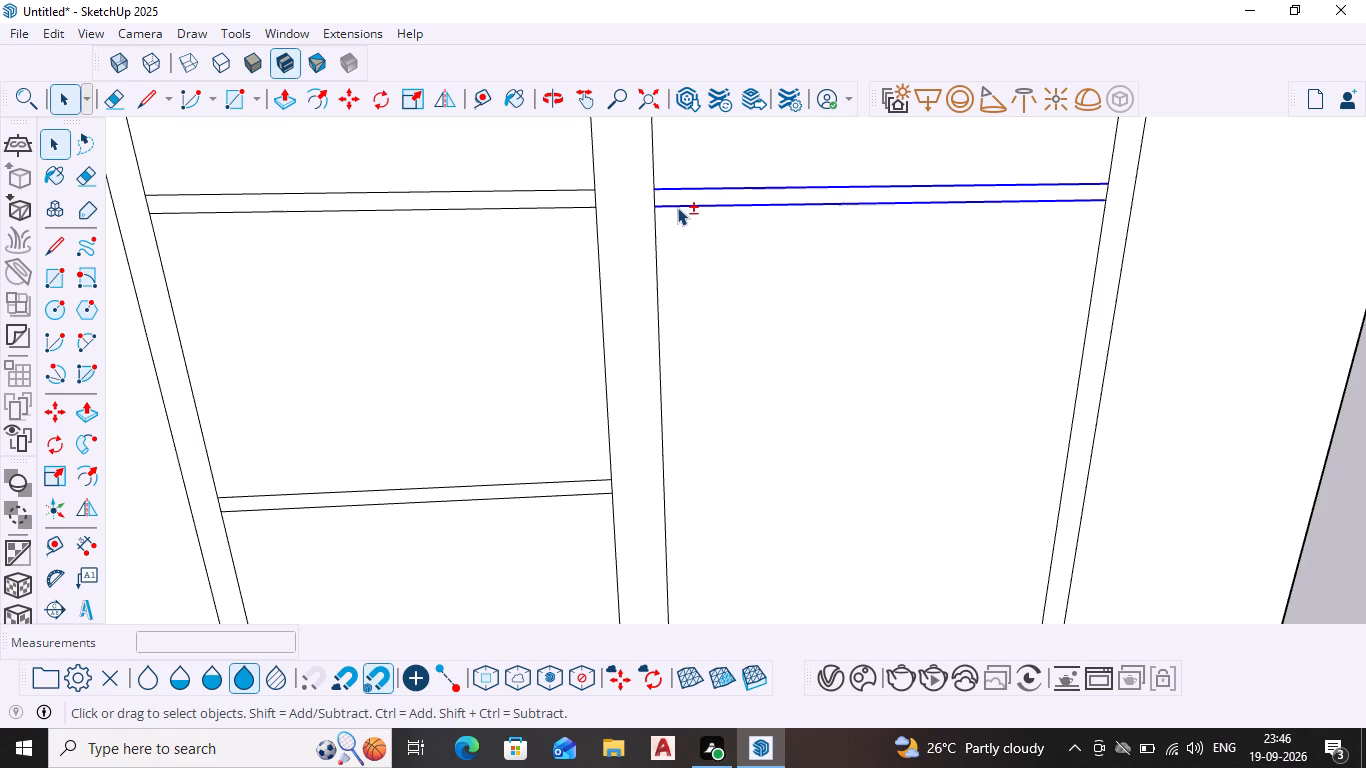
key("m")
key("Return")
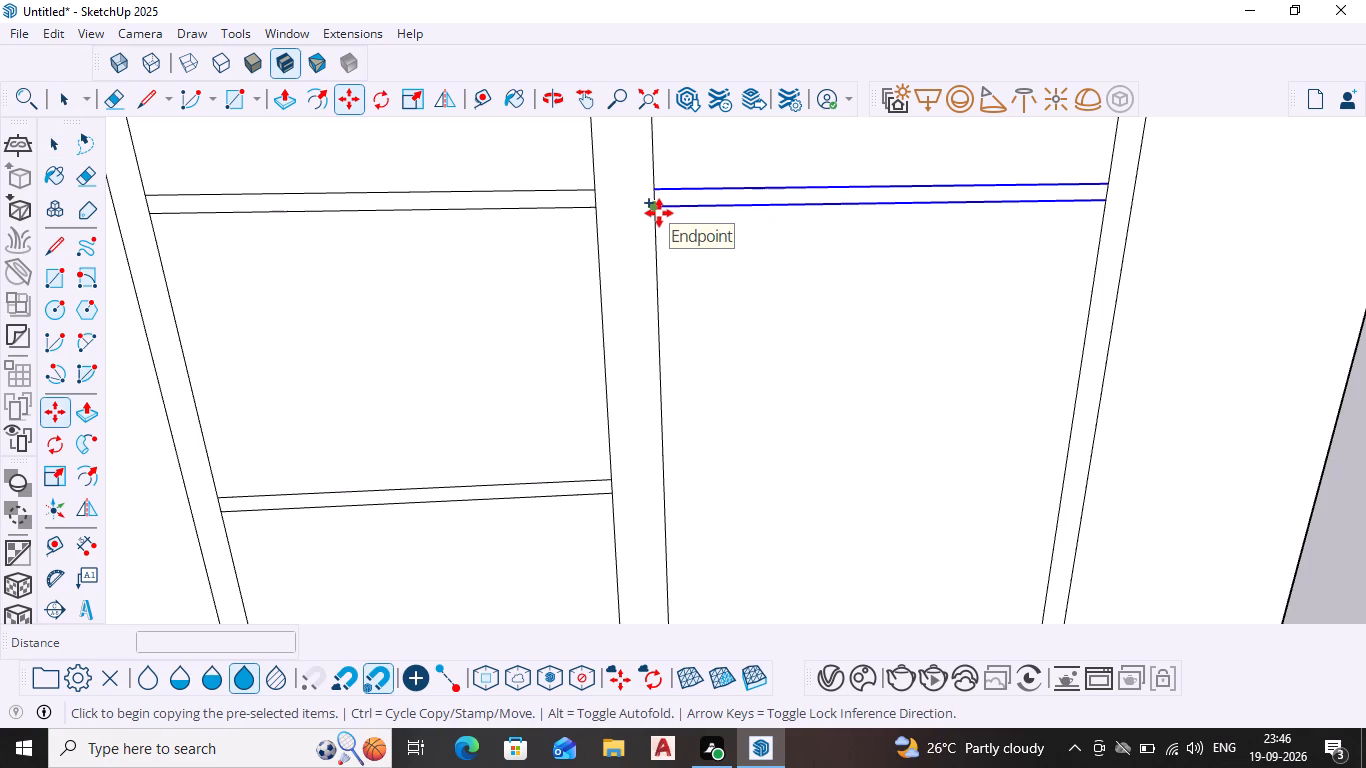
left_click(652, 203)
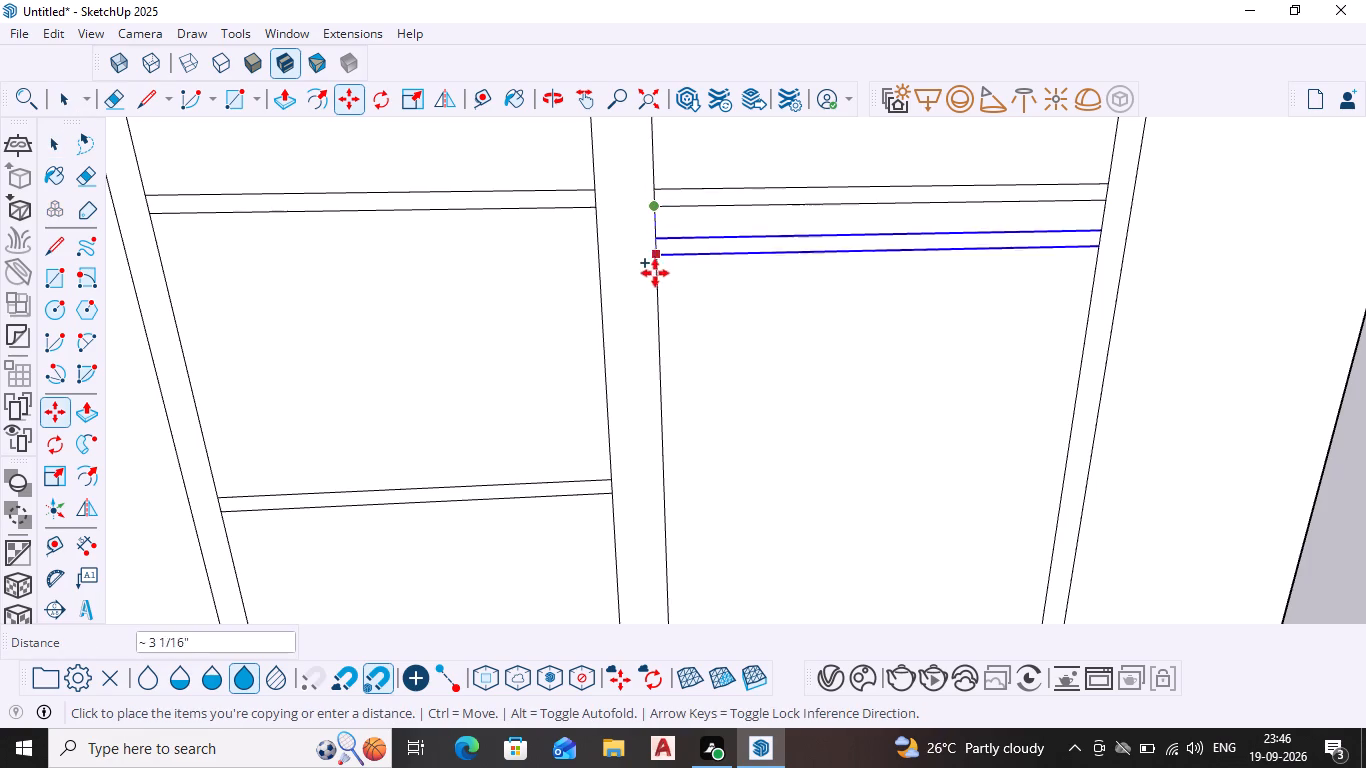
scroll(662, 322, "down", 4)
middle_click_drag(674, 316, 615, 11, "shift")
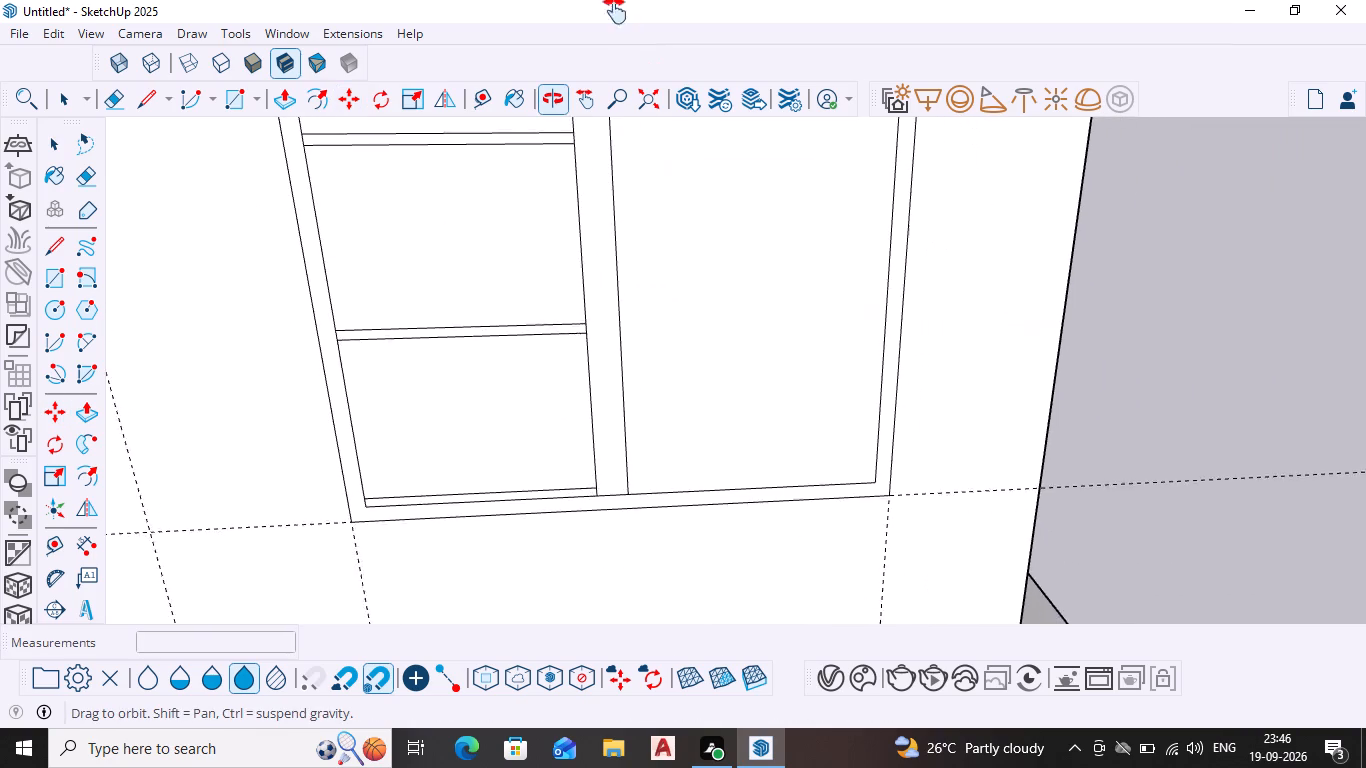
middle_click_drag(615, 11, 603, 83, "shift")
scroll(664, 564, "up", 6)
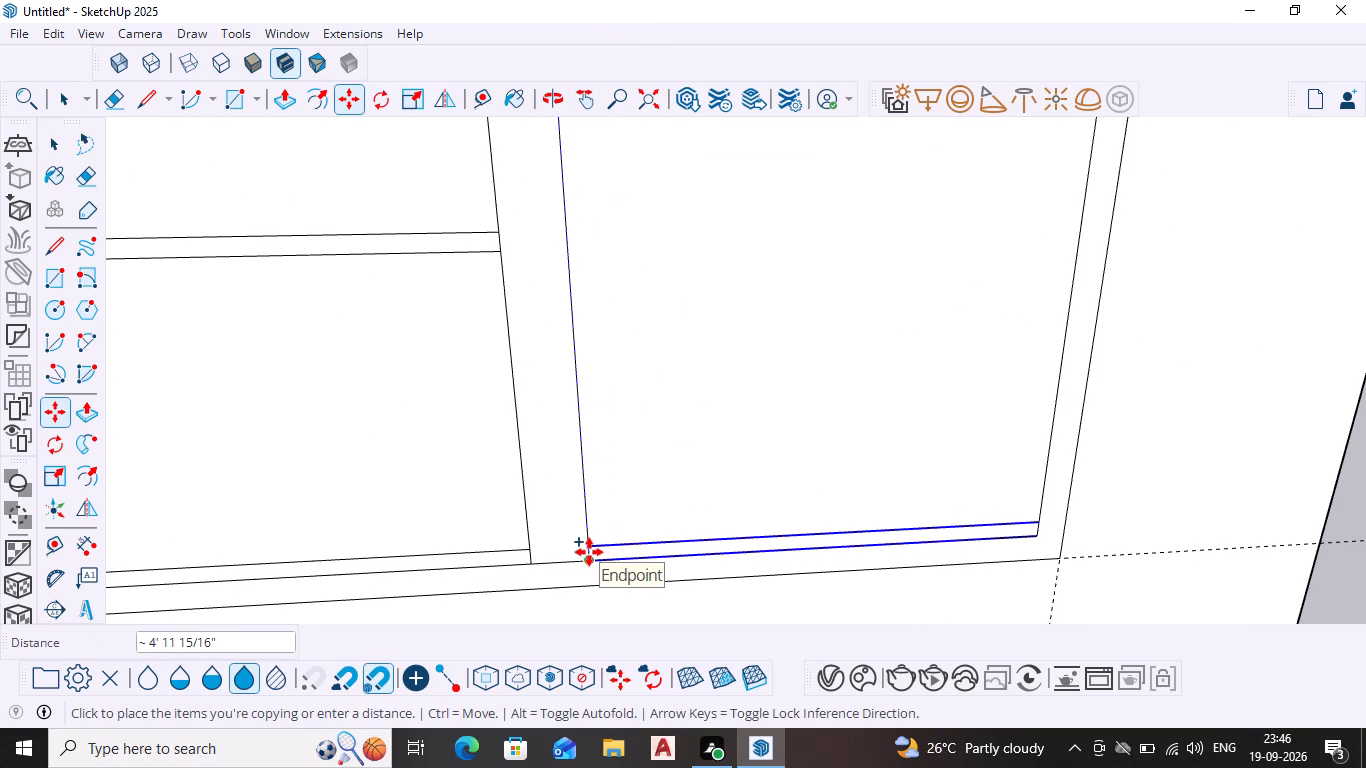
left_click(589, 552)
Divide the copy distance by 3 to space crossbars evenly down the window's right half.
type("/3")
key("Return")
scroll(714, 436, "down", 3)
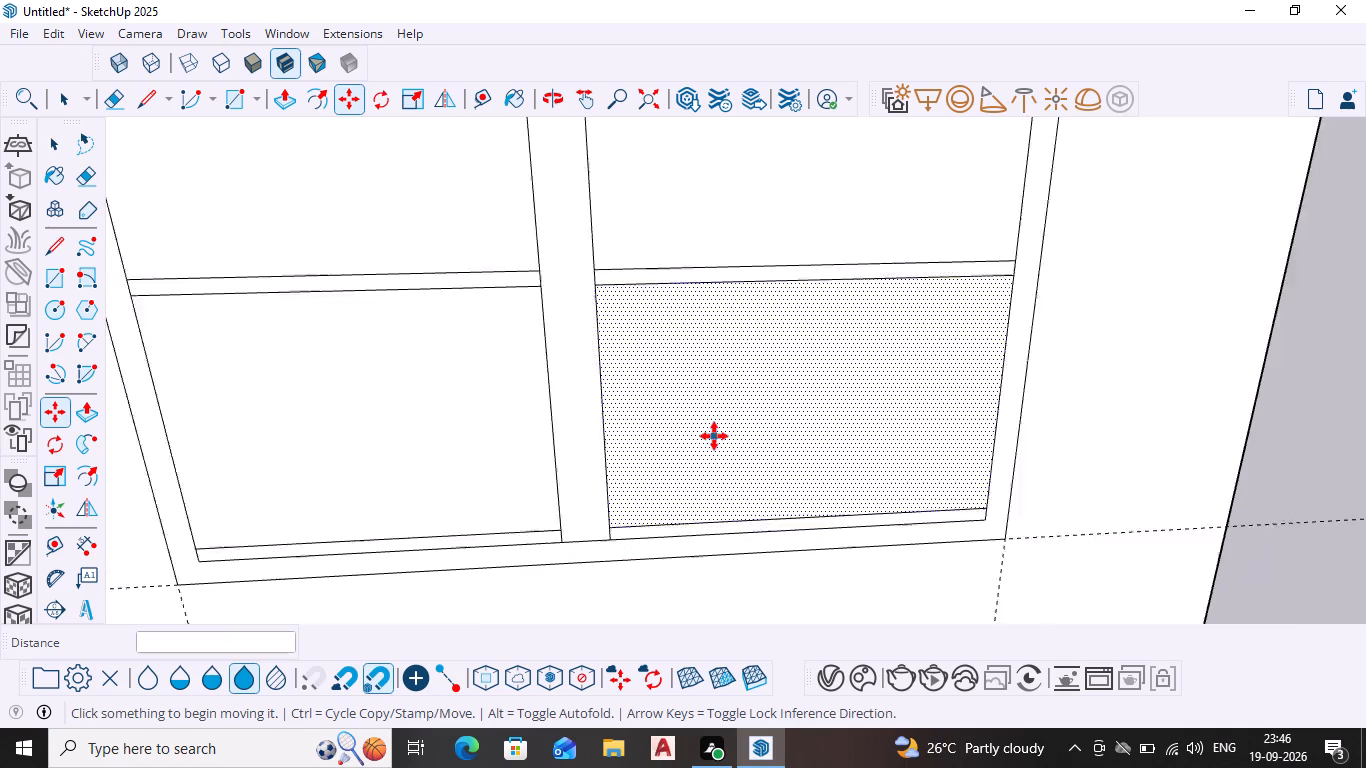
scroll(714, 436, "down", 10)
key("Escape")
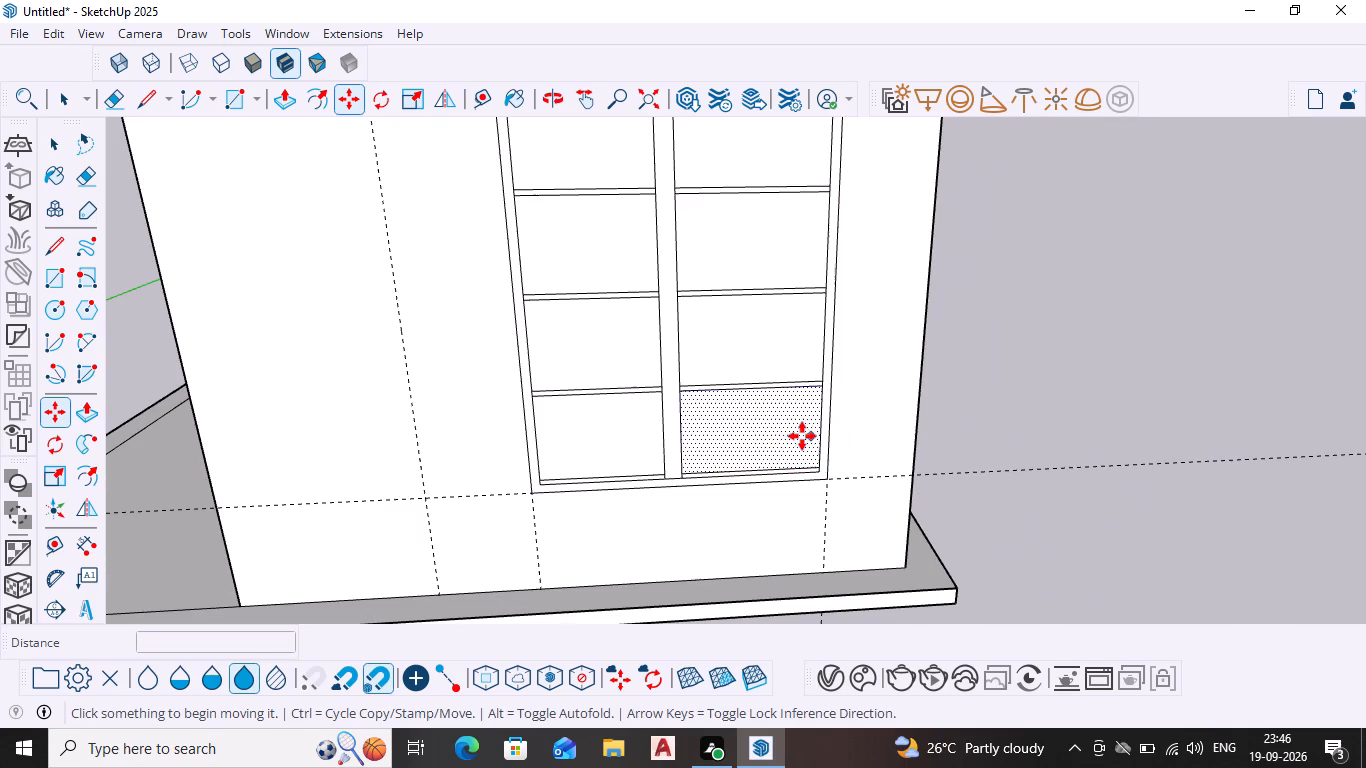
Delete the short edge separating the top of the mullion from the window frame.
key("space")
middle_click_drag(703, 308, 698, 399)
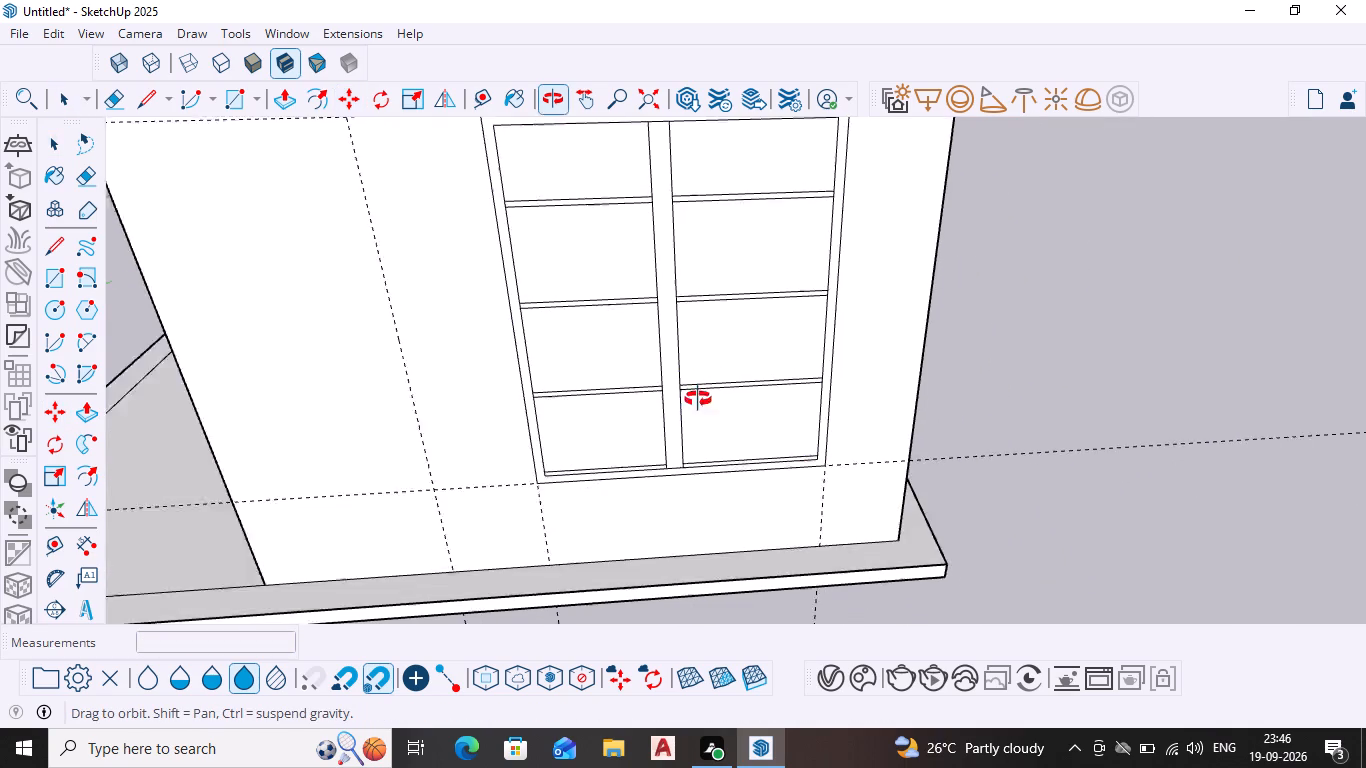
middle_click_drag(698, 399, 684, 372)
middle_click_drag(671, 255, 668, 296, "shift")
scroll(666, 304, "down", 1, "shift")
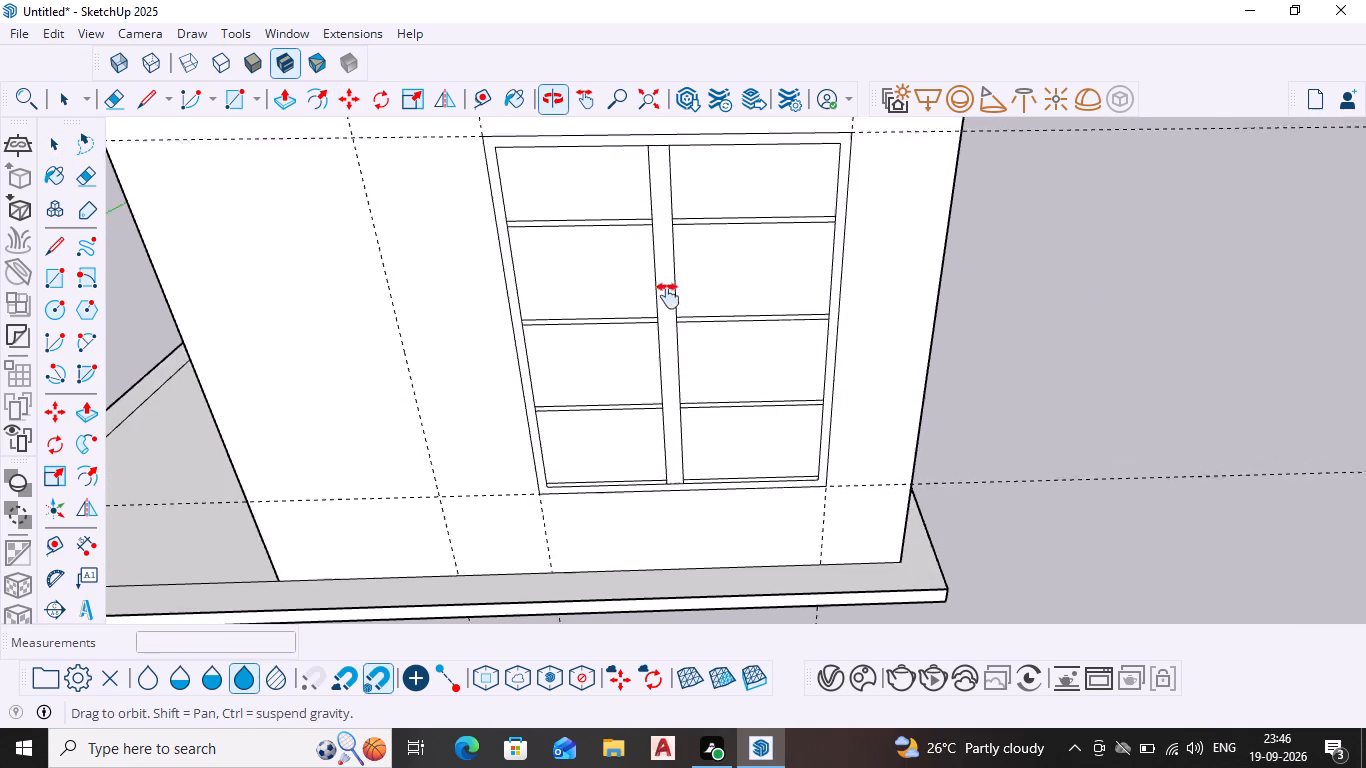
middle_click_drag(668, 296, 644, 407, "shift")
scroll(648, 306, "up", 8)
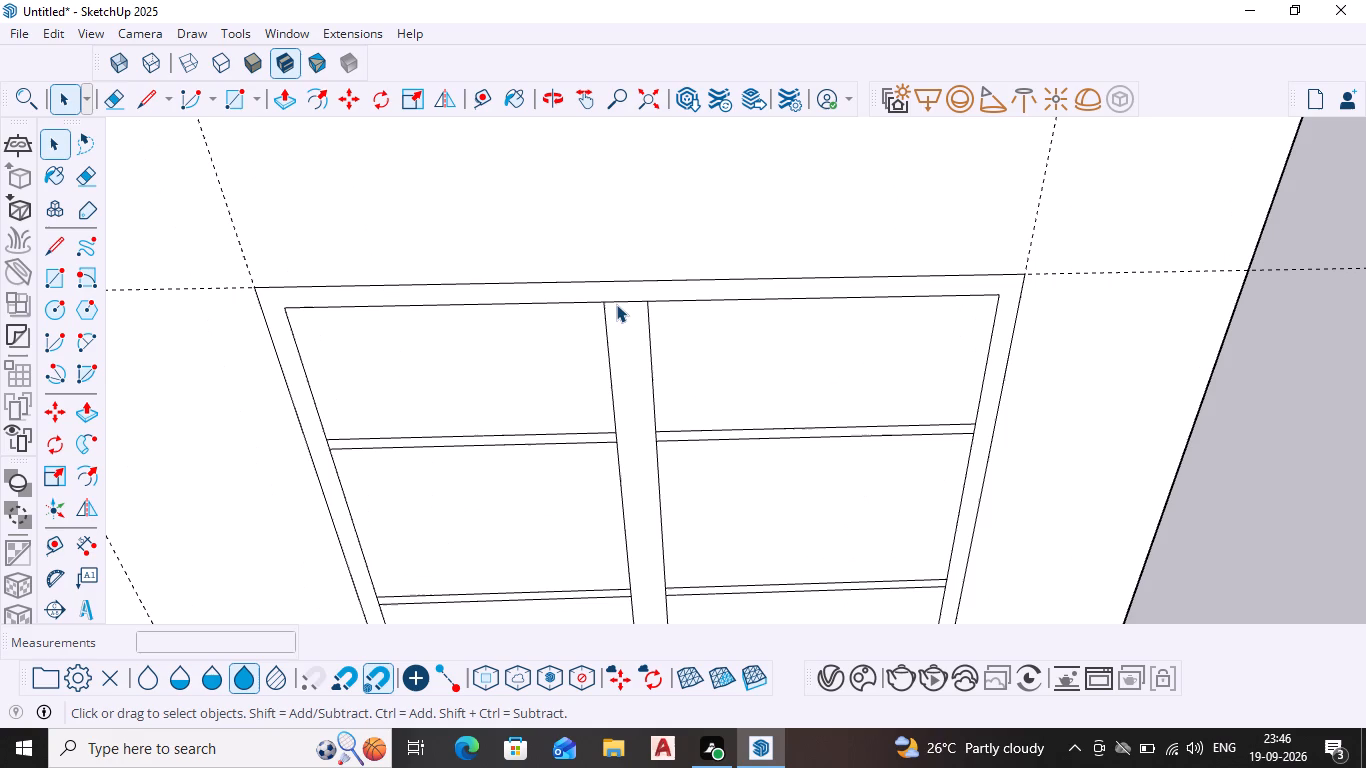
left_click(624, 297)
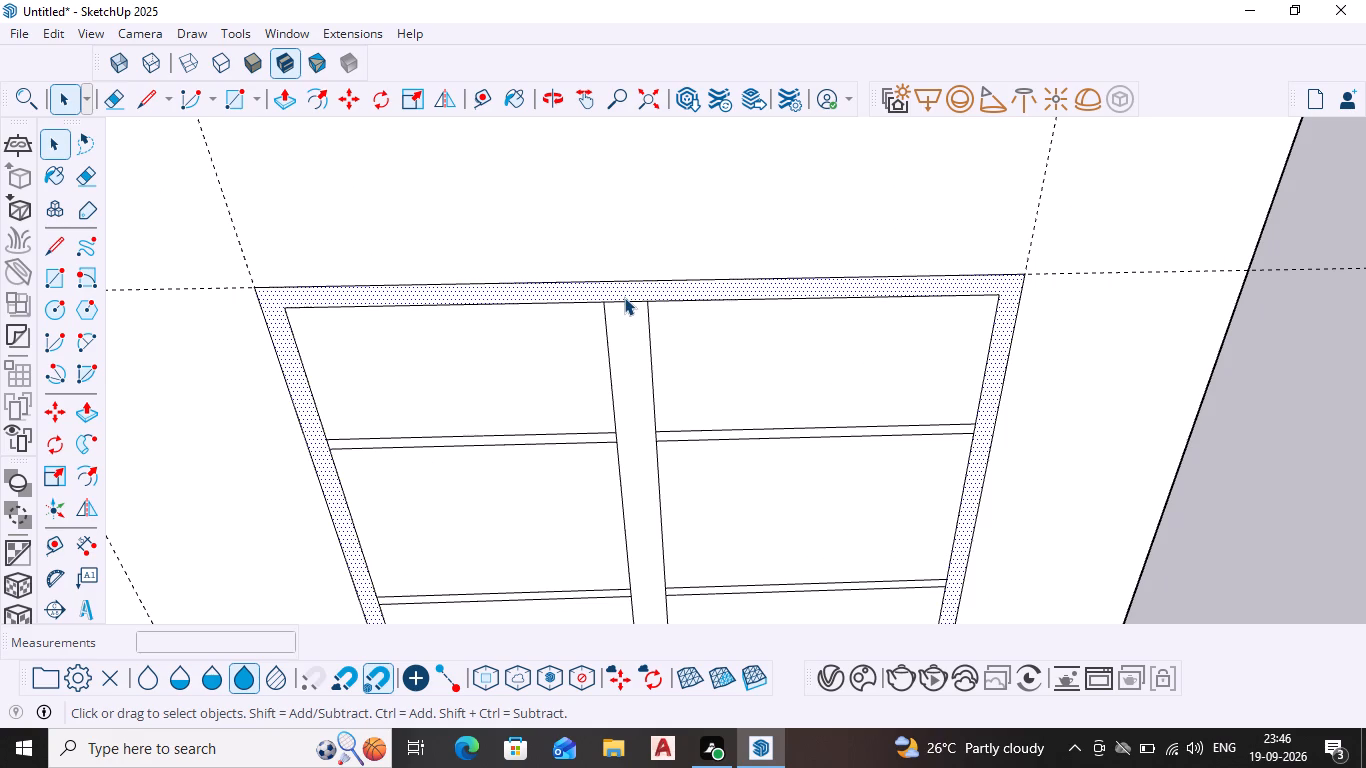
scroll(623, 300, "up", 5)
left_click(622, 303)
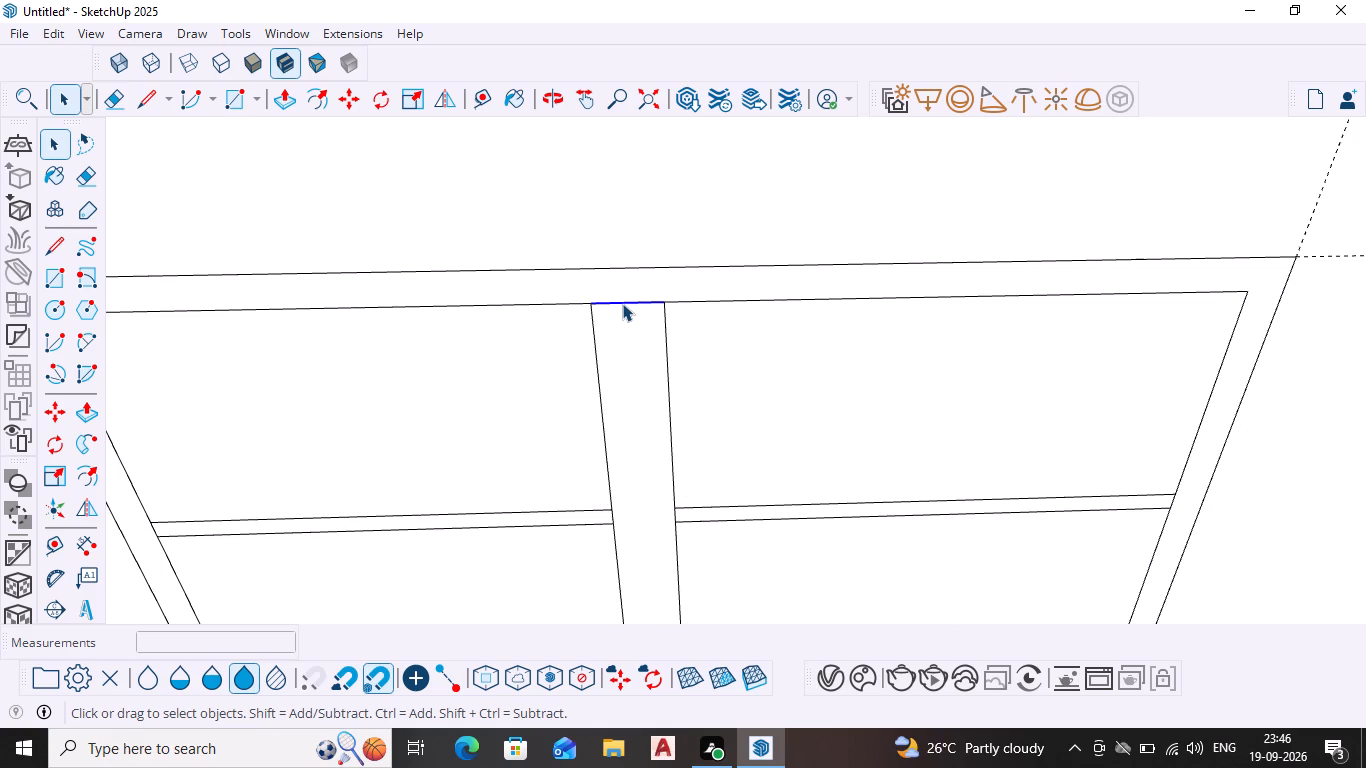
key("Delete")
Delete the two short mullion edges closing off the top crossbar, one on each side of the mullion.
scroll(612, 516, "up", 3)
left_click(612, 513)
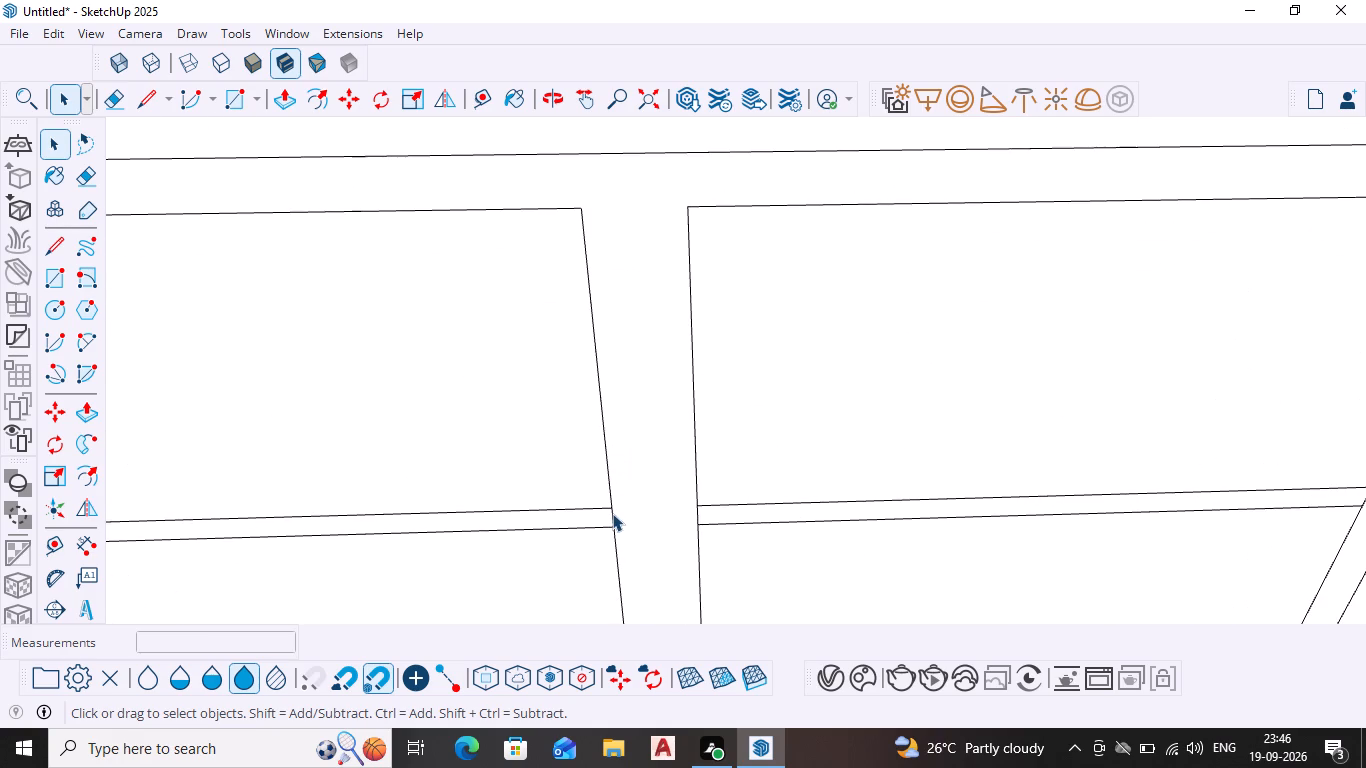
key("Delete")
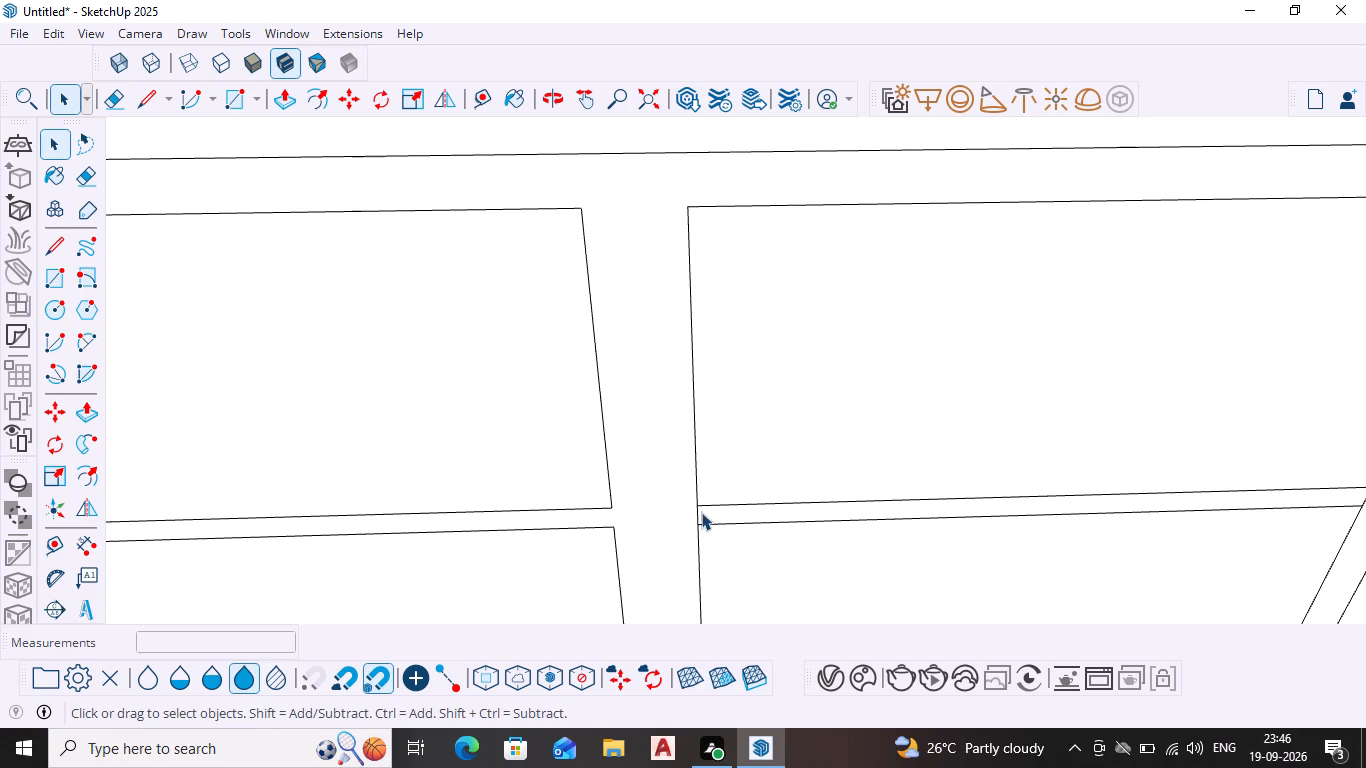
left_click(697, 514)
key("Delete")
Delete the two short mullion edges at the second crossbar from the top, one on each side.
scroll(853, 574, "down", 3)
middle_click_drag(825, 553, 790, 44, "shift")
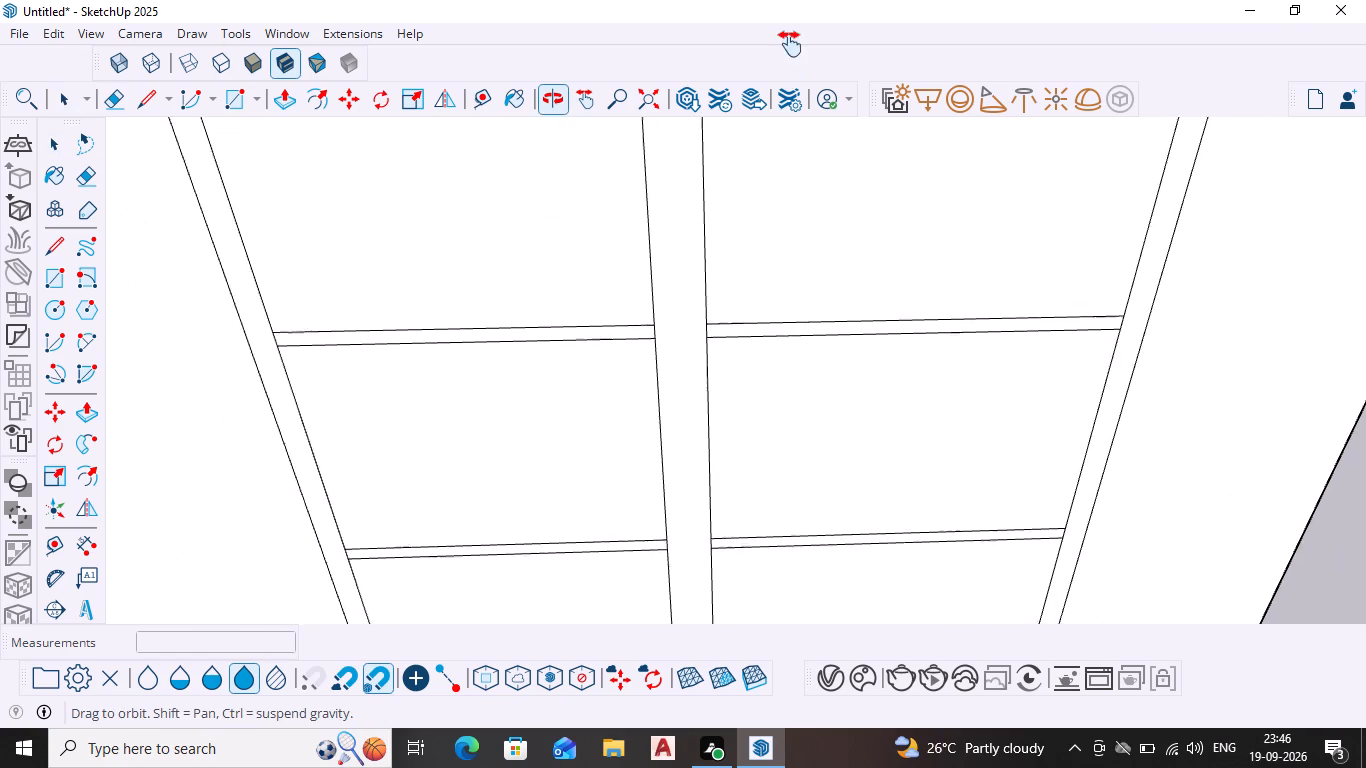
middle_click_drag(790, 44, 790, 43, "shift")
scroll(664, 287, "up", 4)
left_click(650, 328)
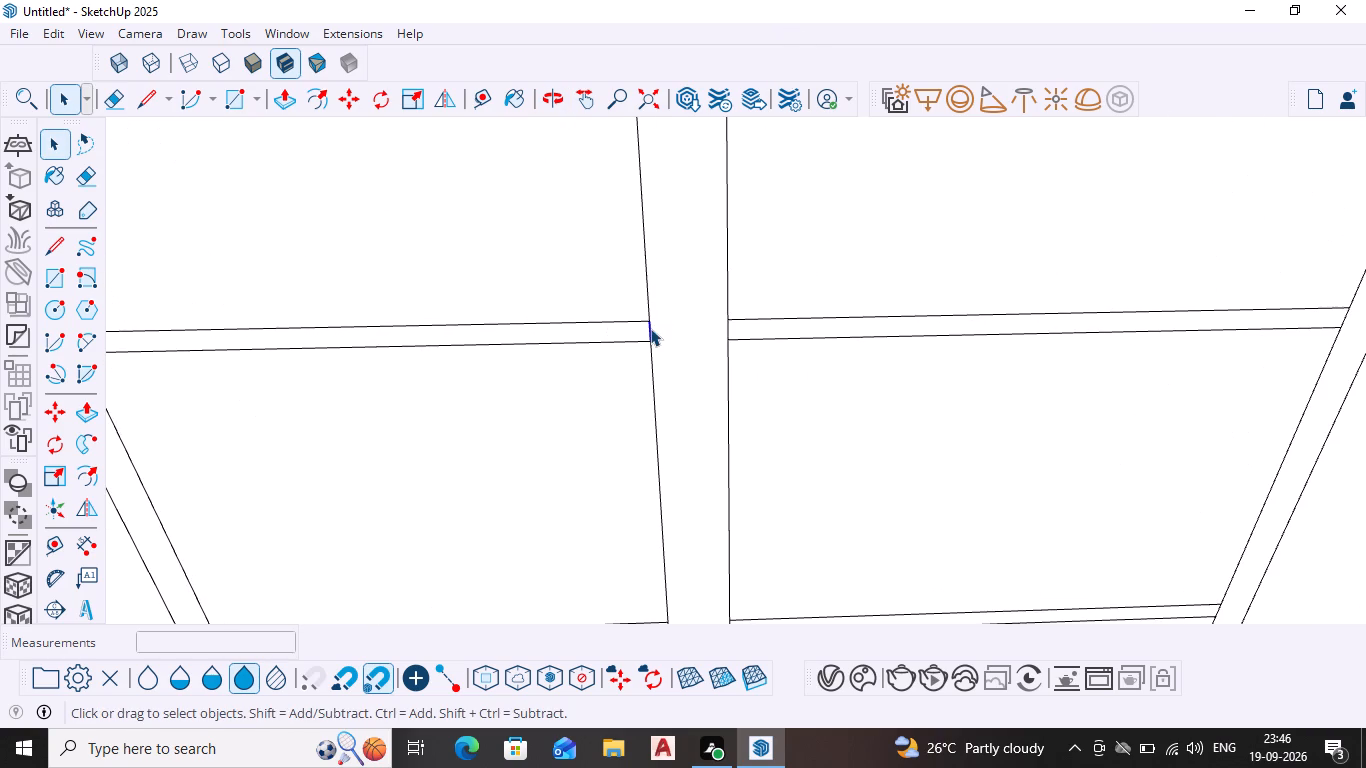
key("Delete")
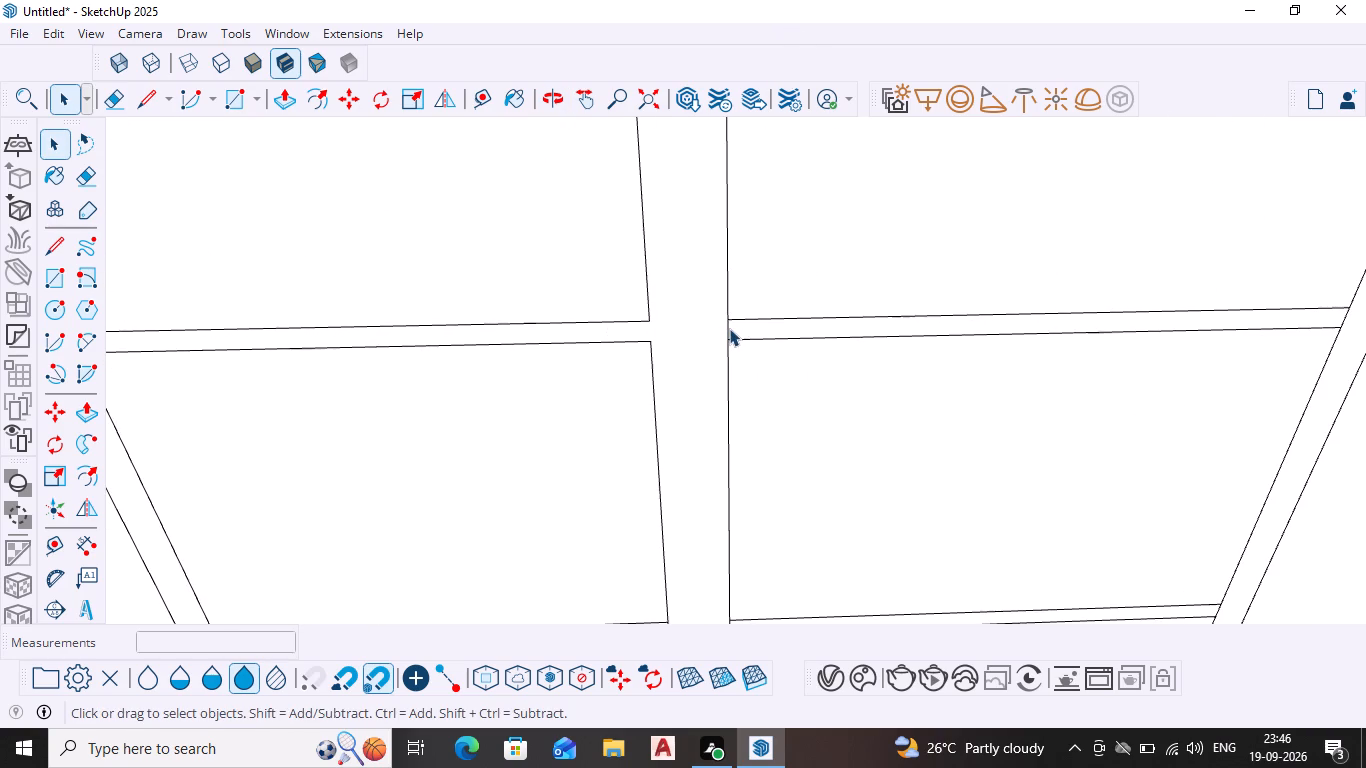
left_click(728, 328)
key("Delete")
Delete the two short mullion edges at the third crossbar from the top, one on each side.
scroll(713, 354, "down", 5)
middle_click_drag(686, 417, 688, 207, "shift")
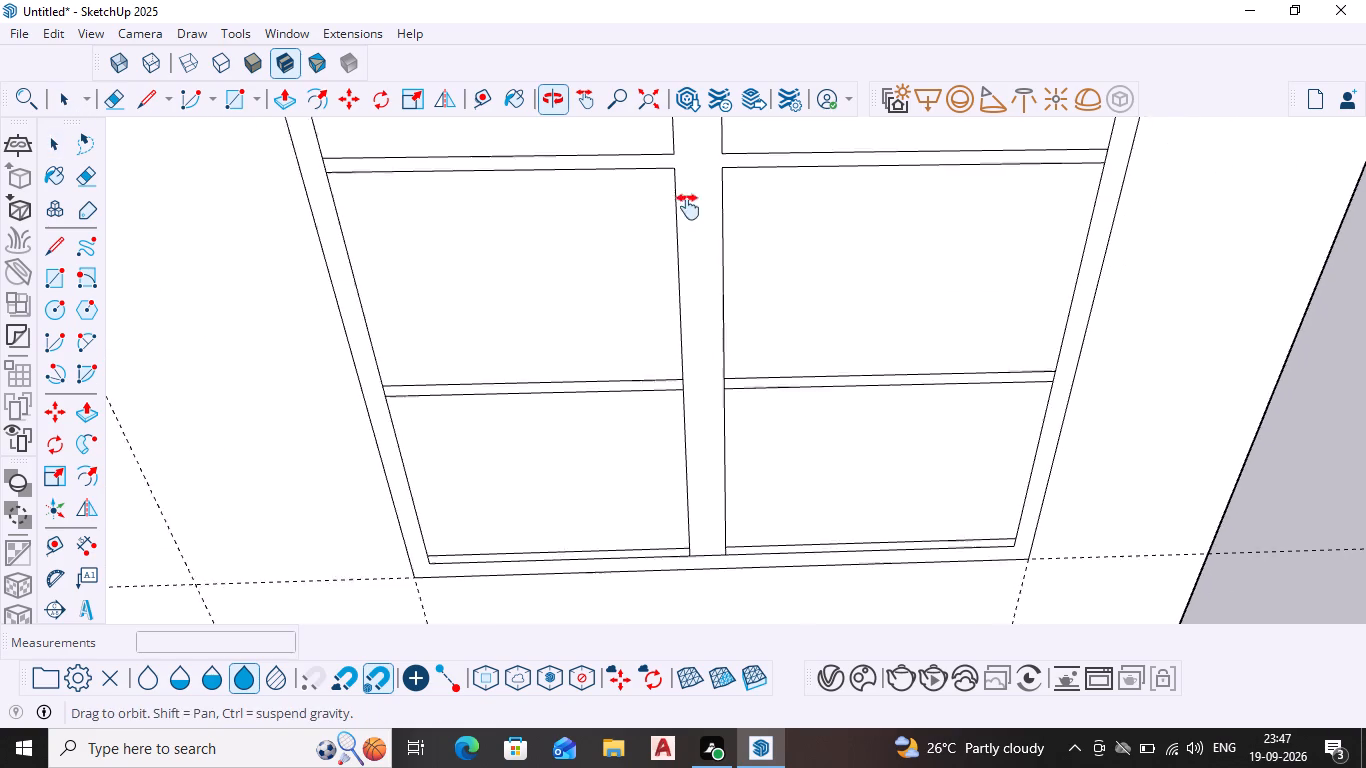
middle_click_drag(688, 207, 689, 194, "shift")
scroll(673, 359, "up", 4)
left_click(688, 326)
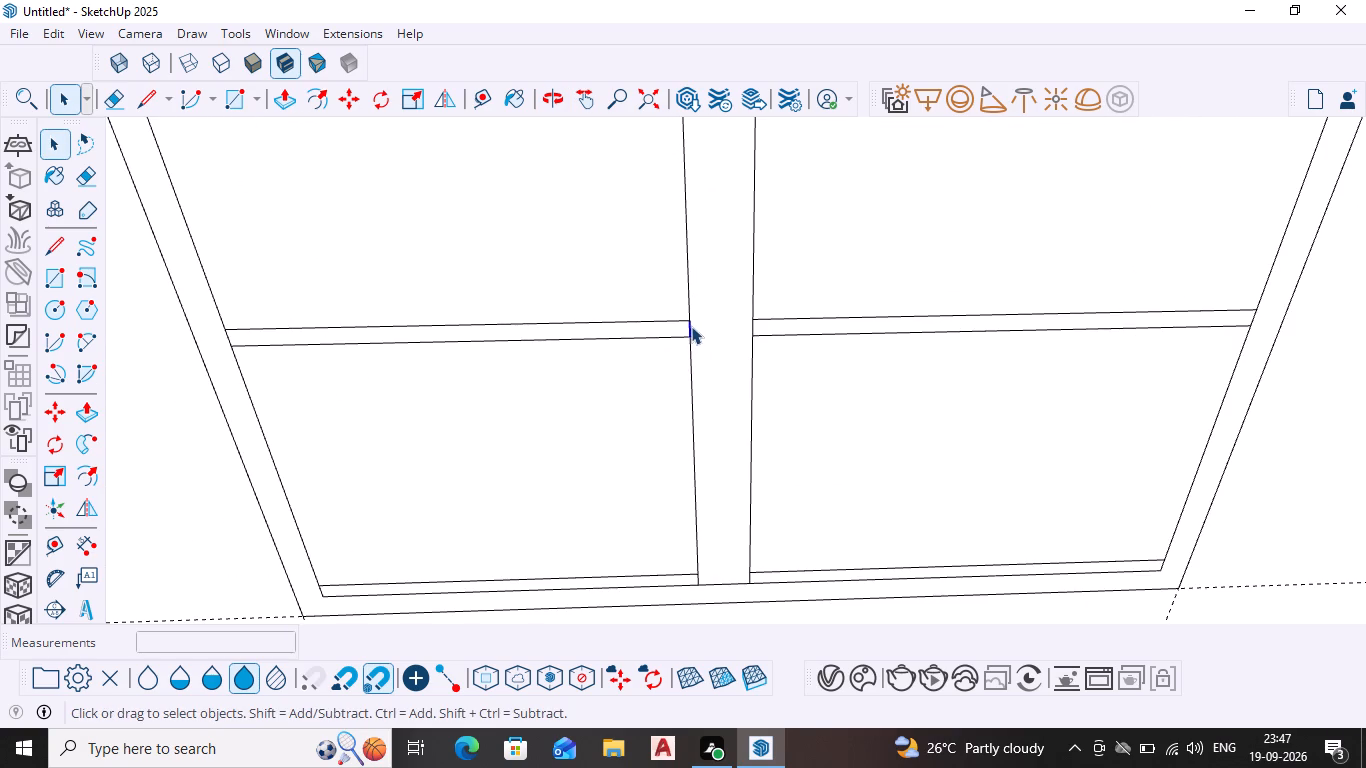
key("Delete")
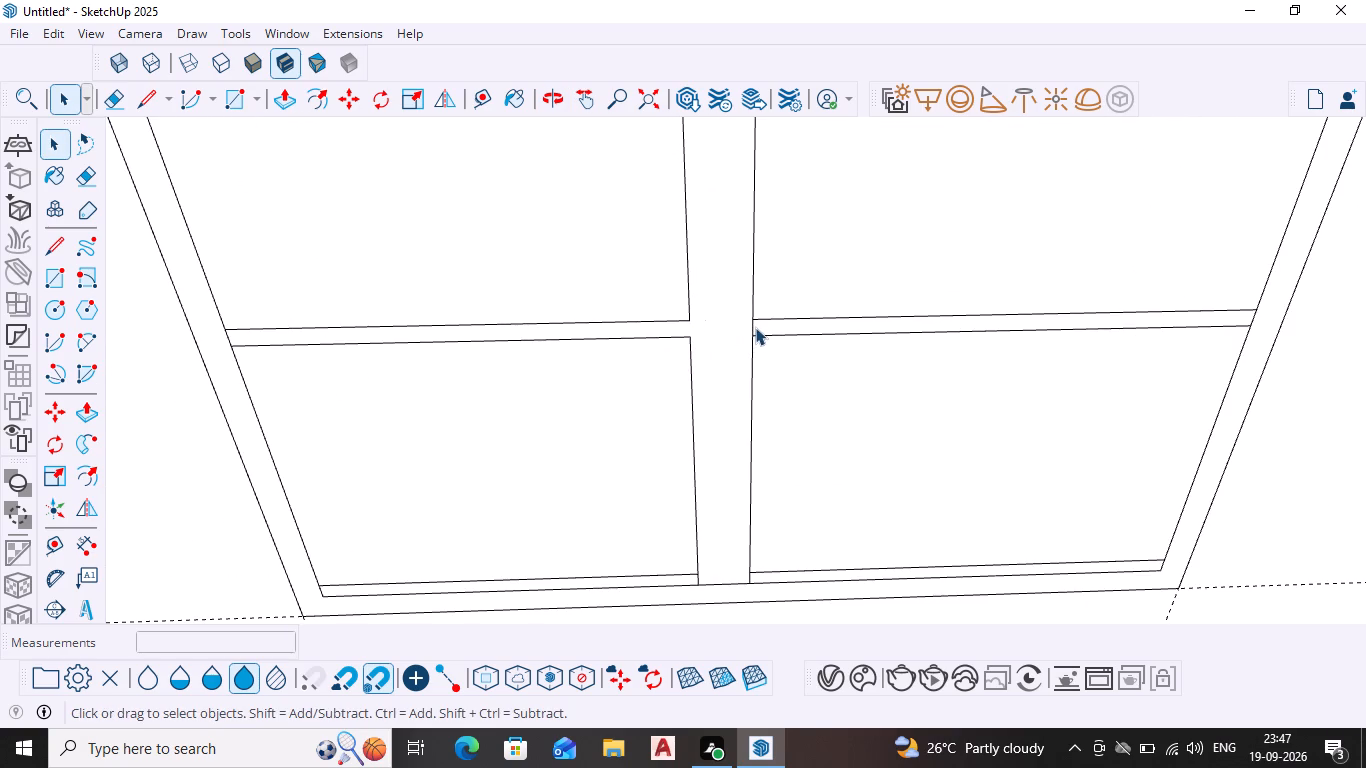
left_click(751, 325)
key("Delete")
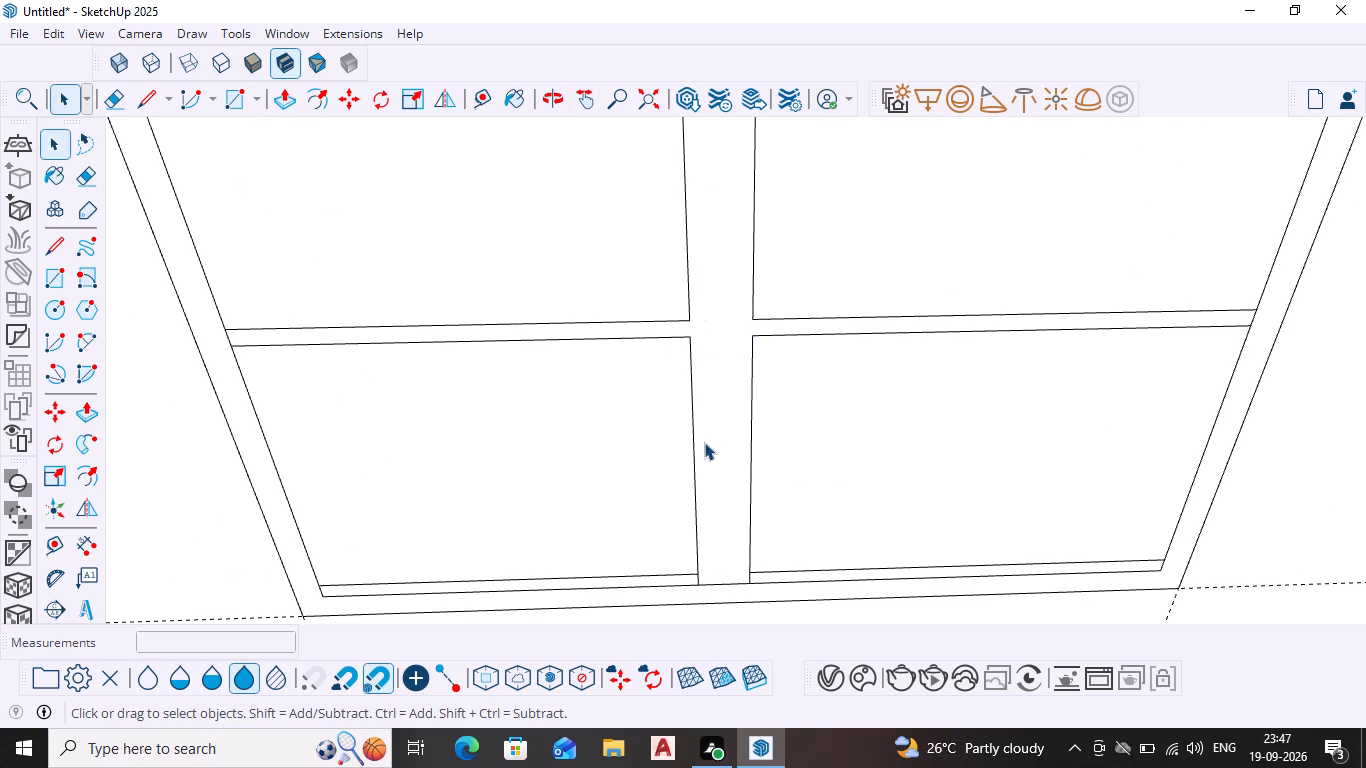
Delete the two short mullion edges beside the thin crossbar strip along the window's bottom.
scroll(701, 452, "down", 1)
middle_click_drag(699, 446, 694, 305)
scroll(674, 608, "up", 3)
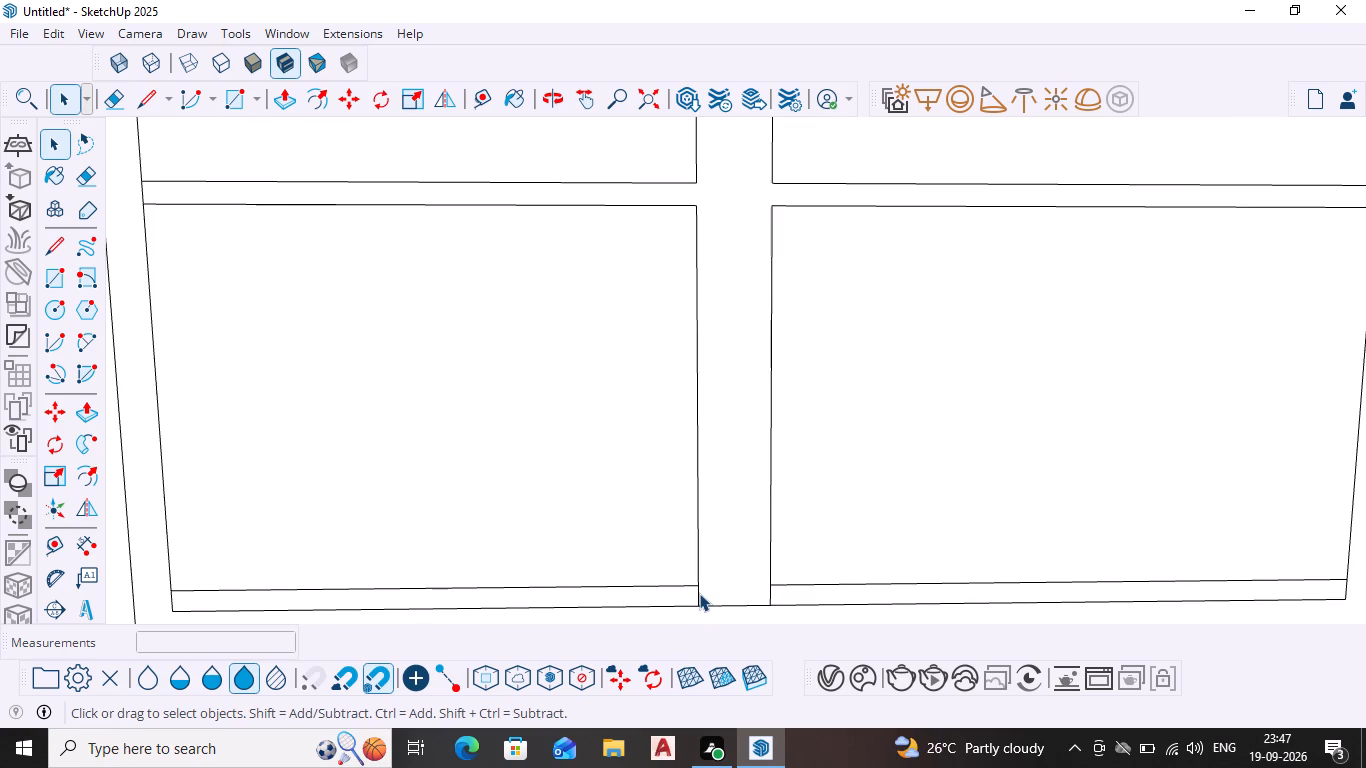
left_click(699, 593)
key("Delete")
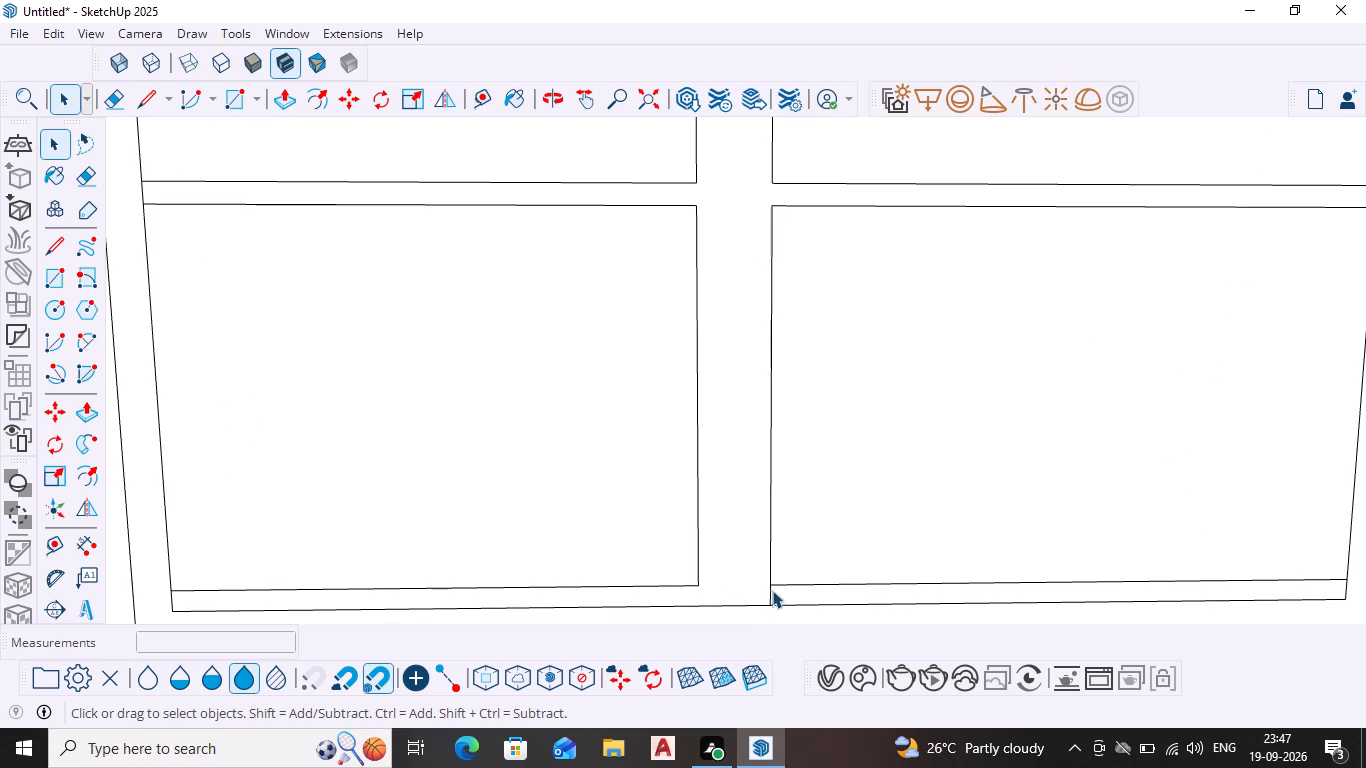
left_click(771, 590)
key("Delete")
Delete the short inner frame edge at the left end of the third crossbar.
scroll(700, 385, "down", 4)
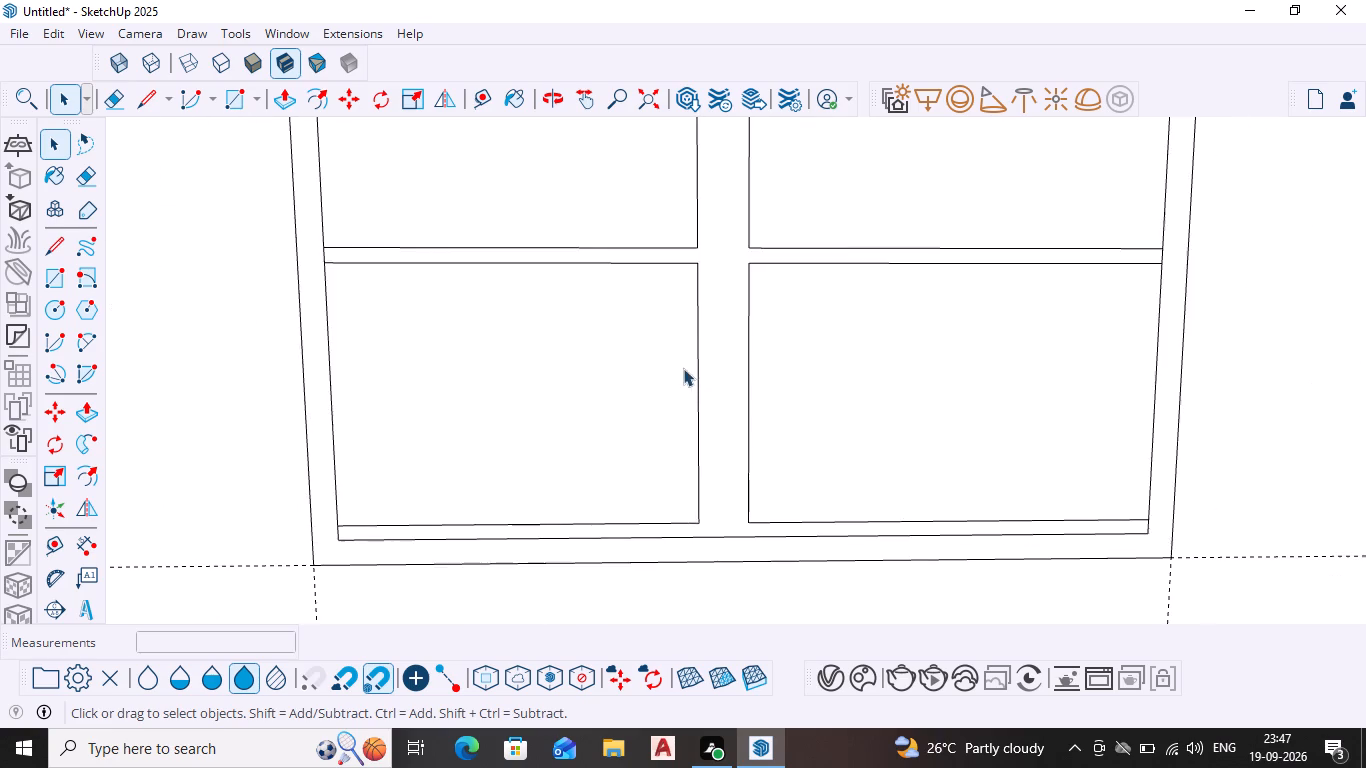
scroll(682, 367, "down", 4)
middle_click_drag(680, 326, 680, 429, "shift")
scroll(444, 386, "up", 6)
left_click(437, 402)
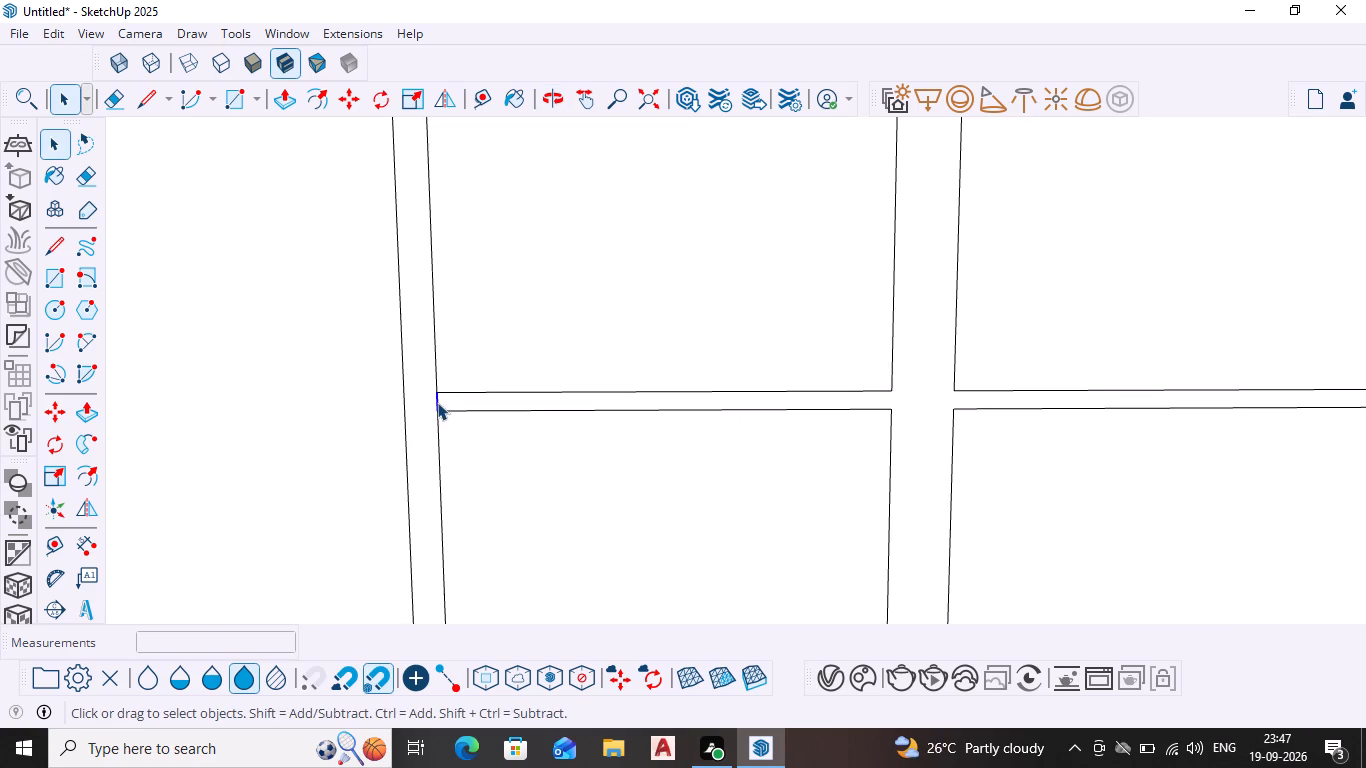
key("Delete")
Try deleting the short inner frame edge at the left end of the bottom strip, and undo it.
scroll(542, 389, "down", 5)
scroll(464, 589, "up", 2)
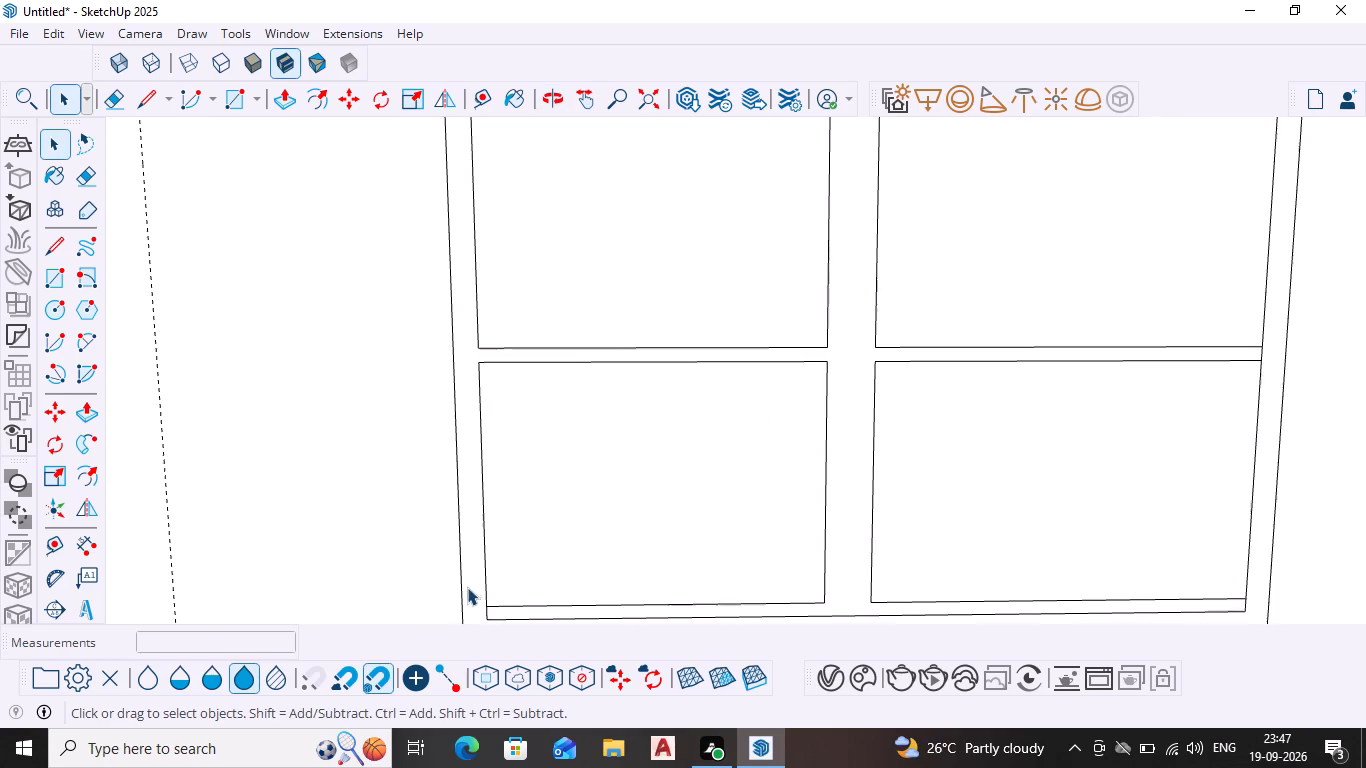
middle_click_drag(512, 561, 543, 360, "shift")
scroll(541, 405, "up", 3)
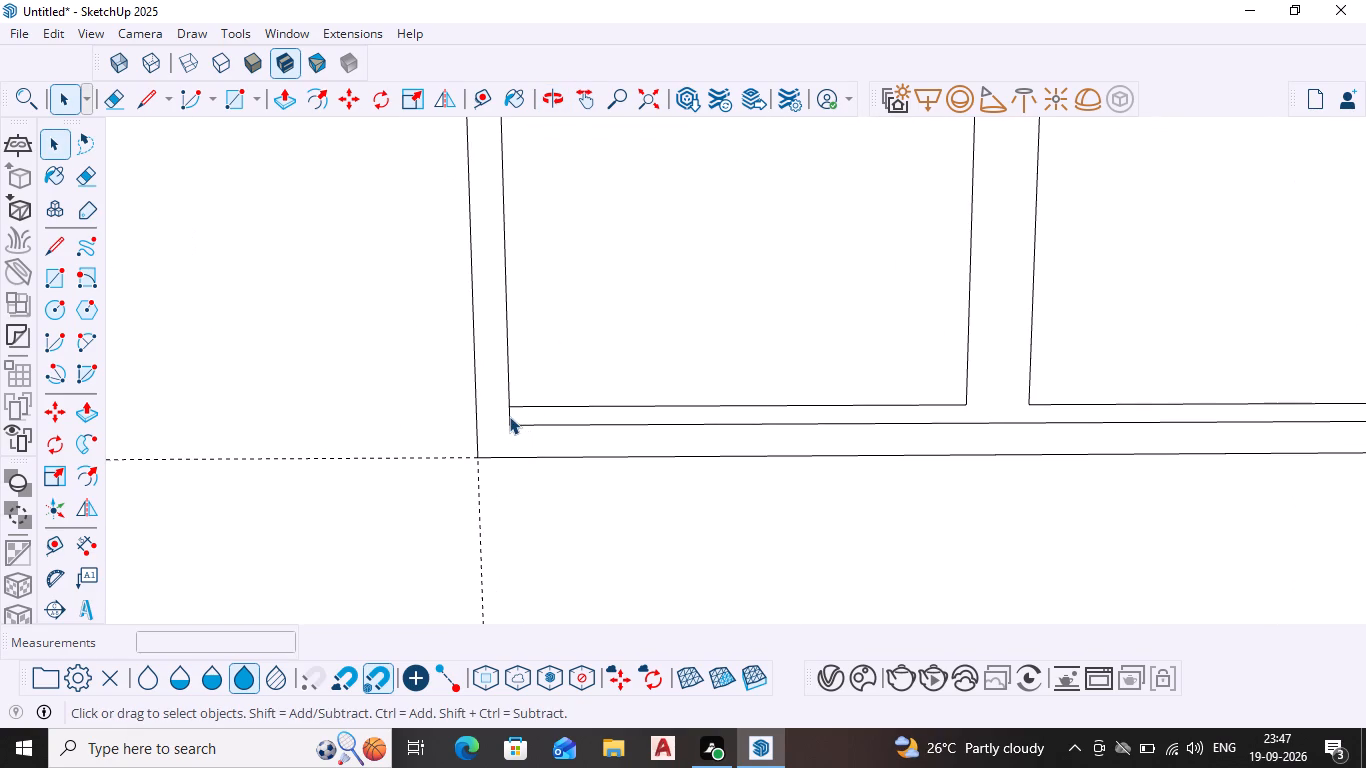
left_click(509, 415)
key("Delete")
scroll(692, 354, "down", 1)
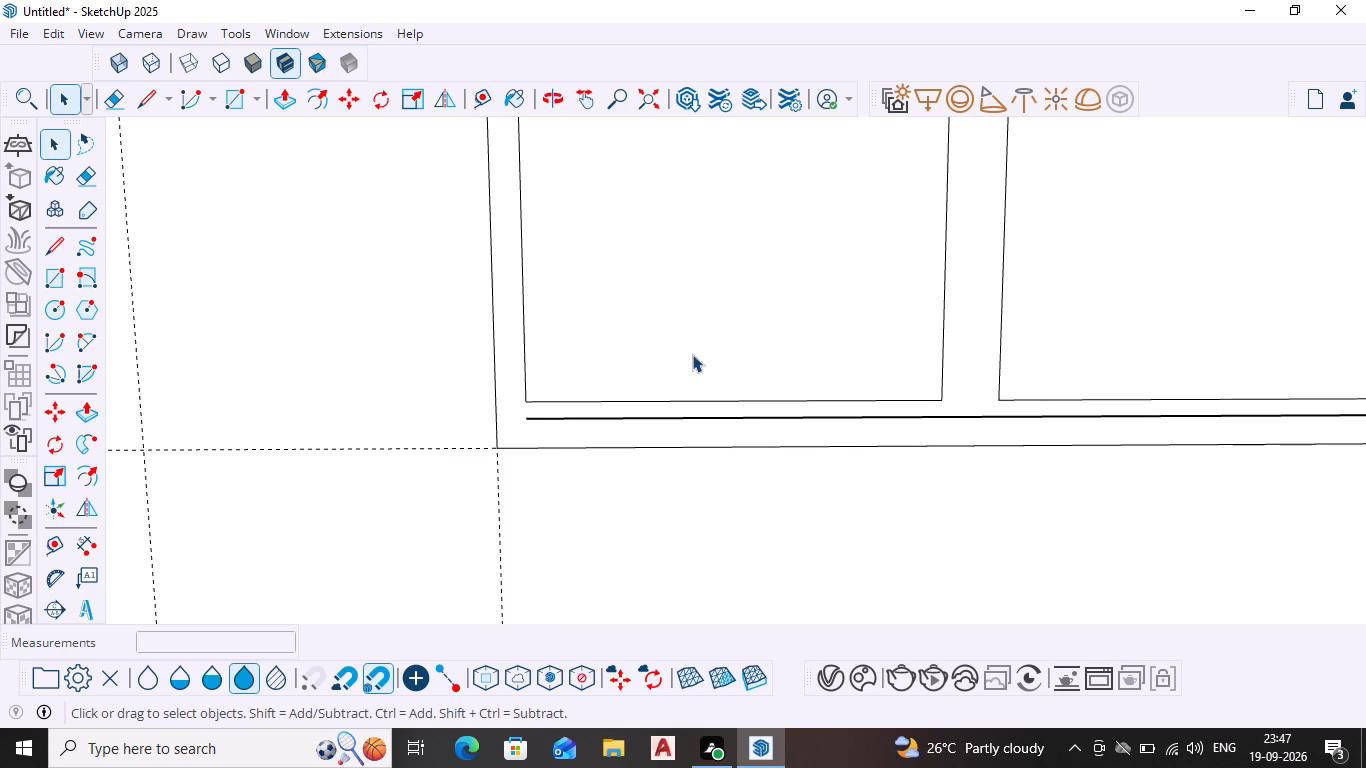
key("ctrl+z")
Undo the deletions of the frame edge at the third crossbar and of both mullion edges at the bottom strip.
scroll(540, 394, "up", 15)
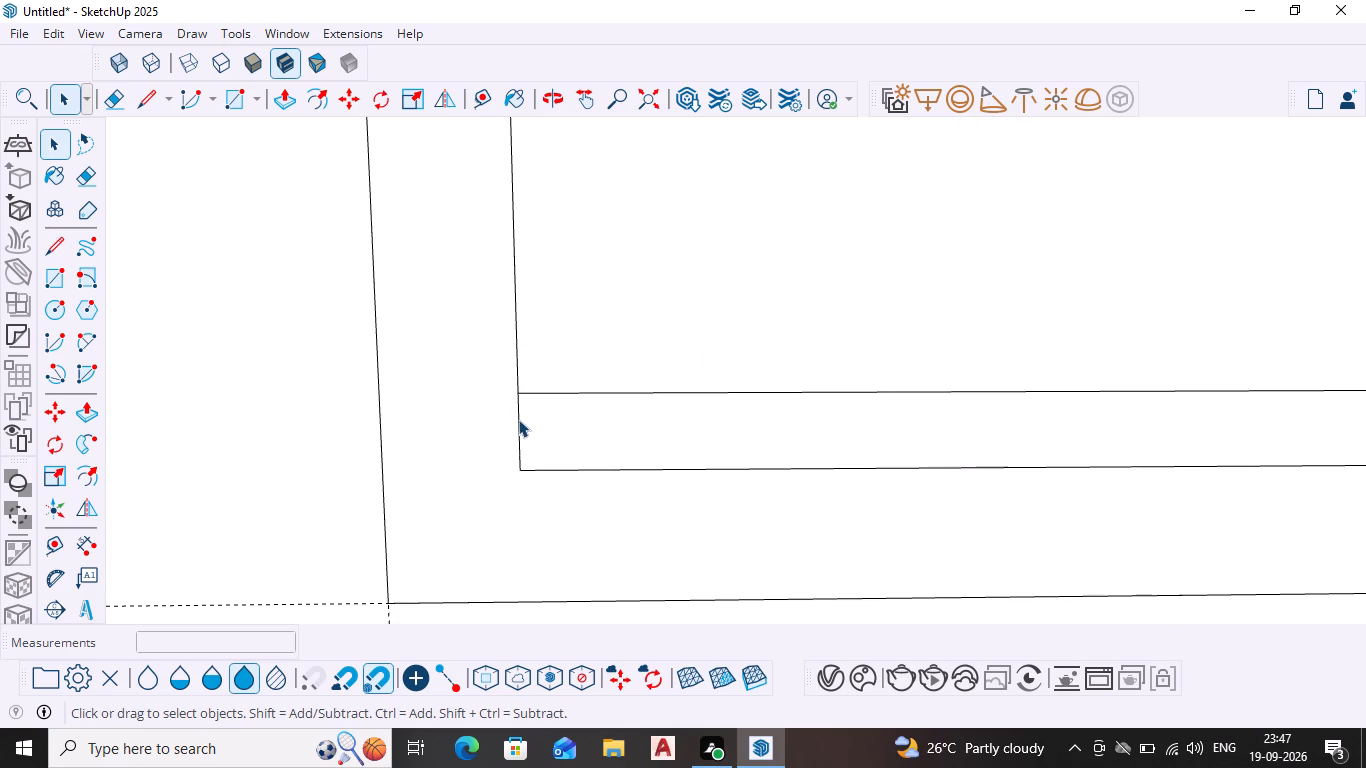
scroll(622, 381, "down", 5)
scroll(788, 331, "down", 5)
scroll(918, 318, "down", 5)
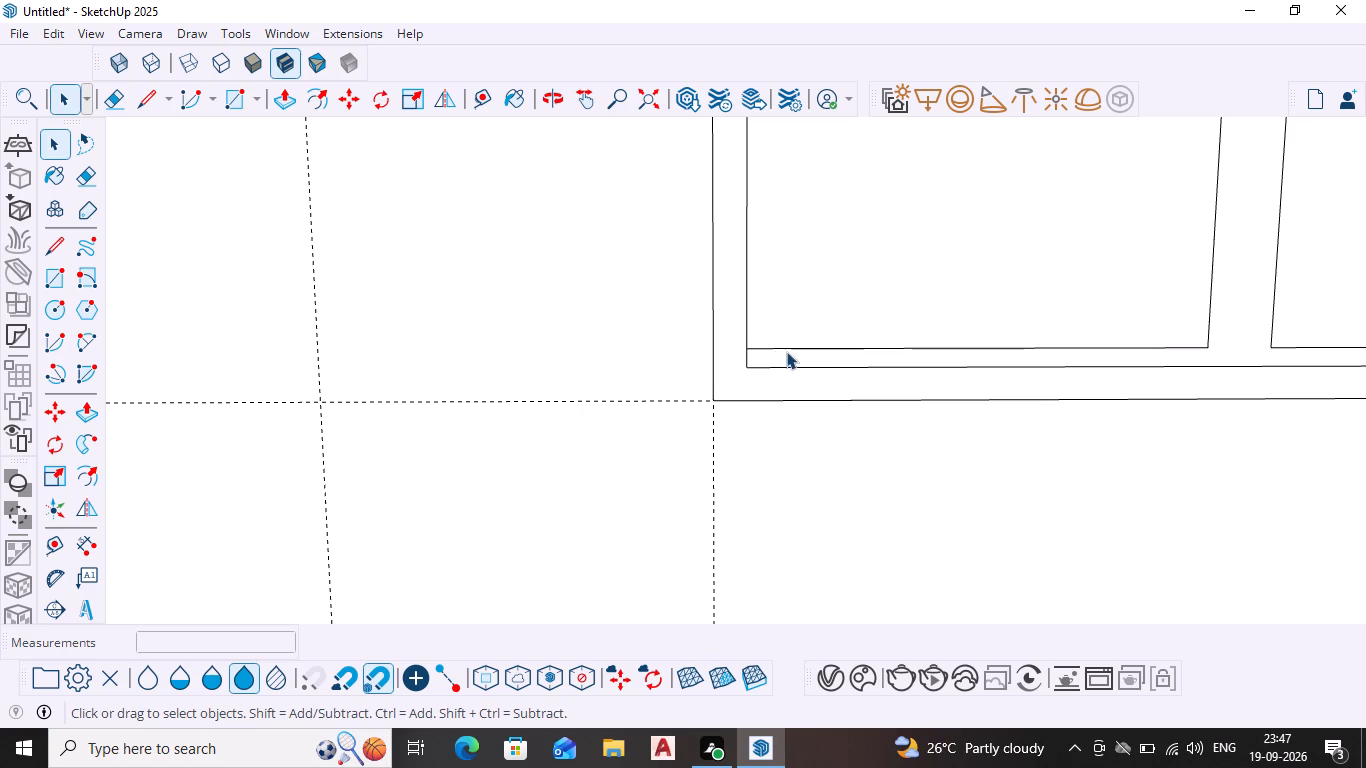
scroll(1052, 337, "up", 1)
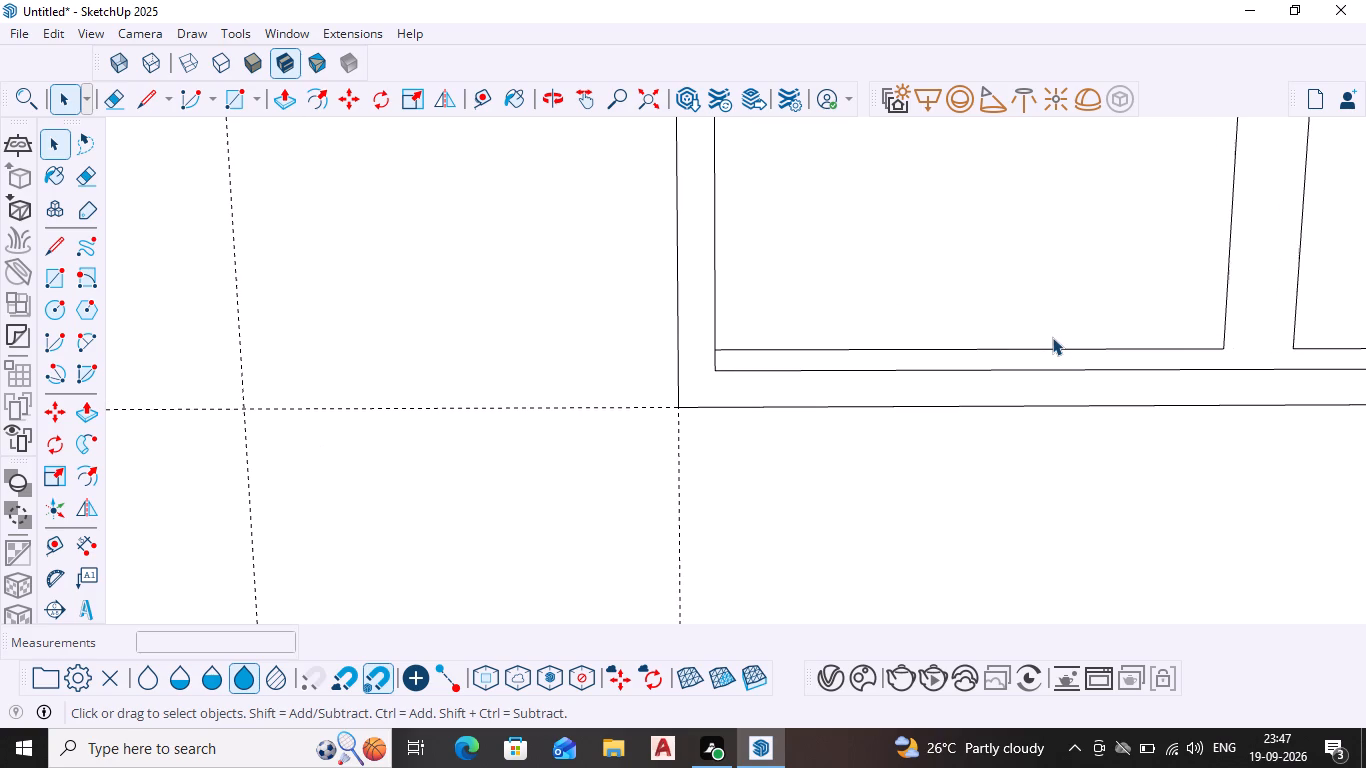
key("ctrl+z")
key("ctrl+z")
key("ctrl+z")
Delete the bottom strip's upper line in both window halves and the short edge between the mullion and bottom frame.
left_click(933, 345)
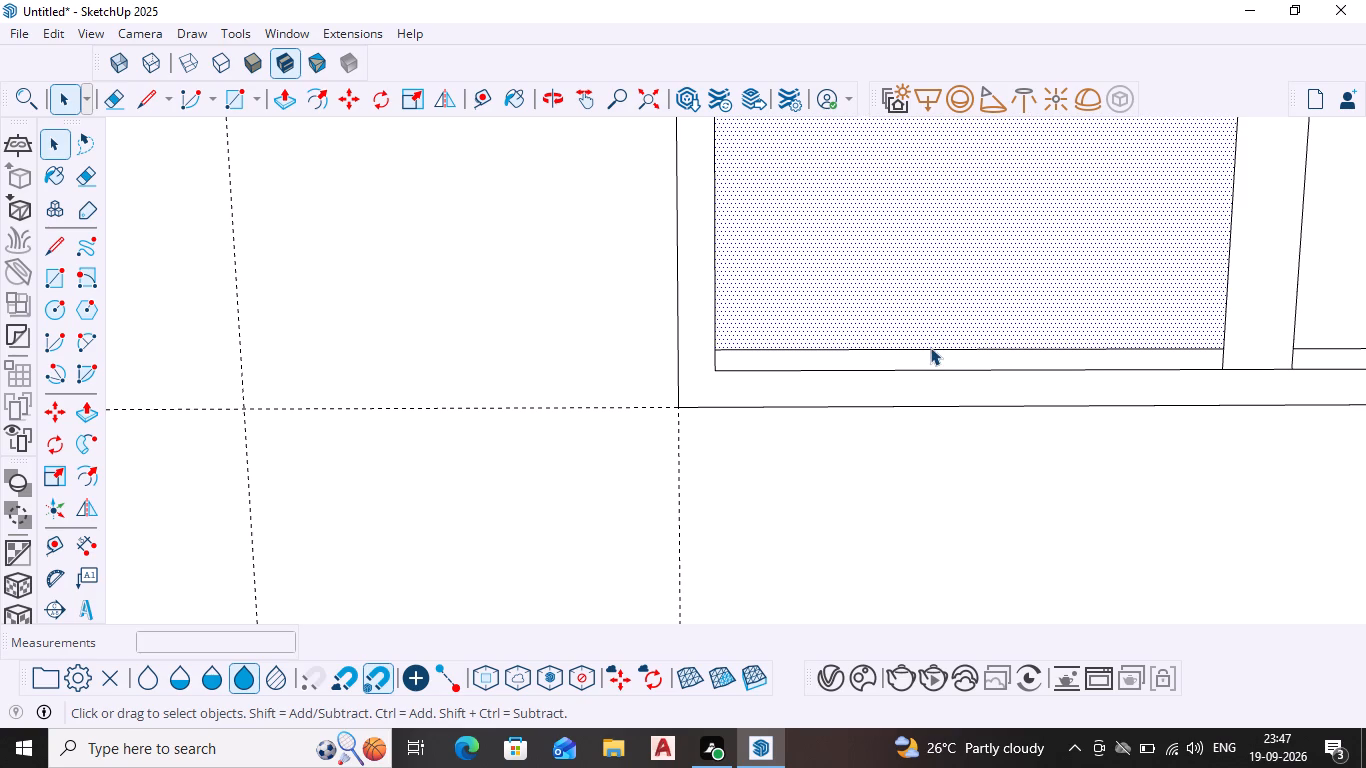
left_click(930, 347)
key("Delete")
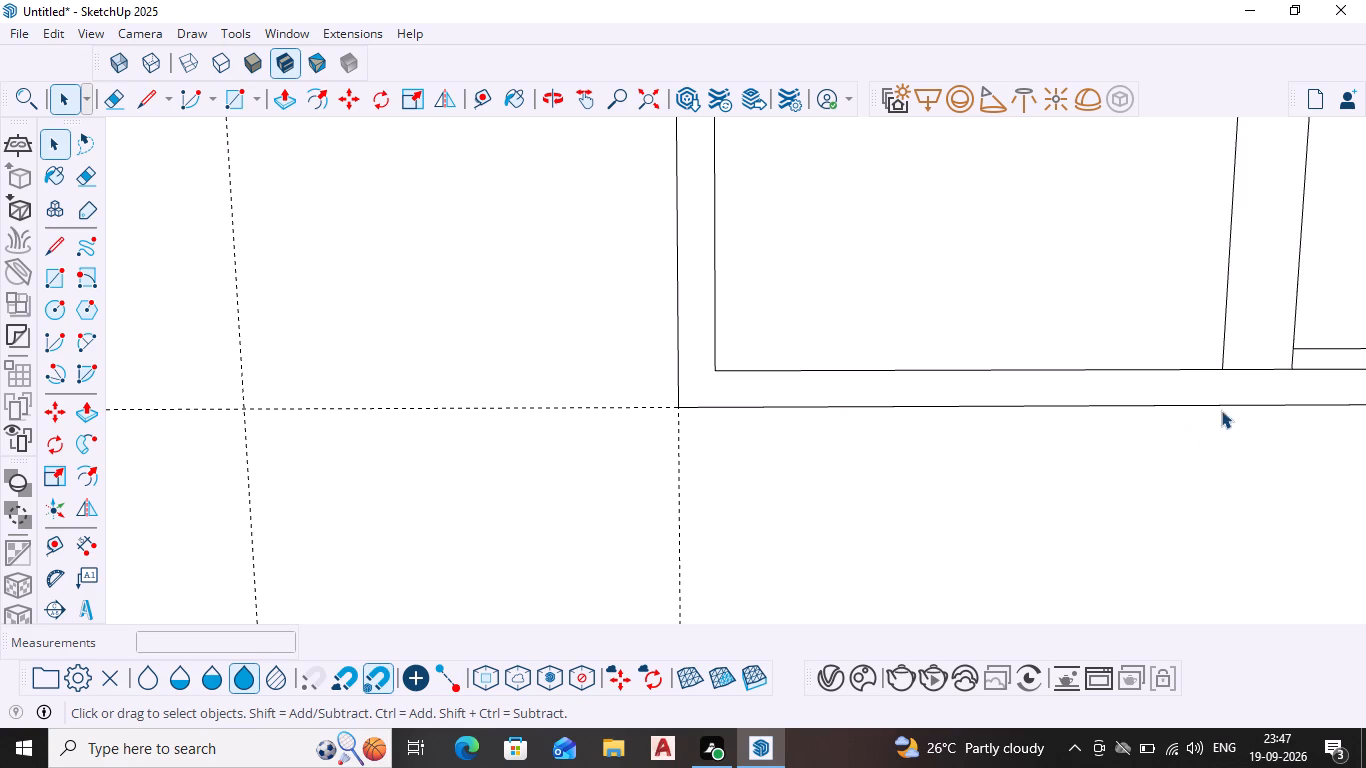
left_click(1240, 368)
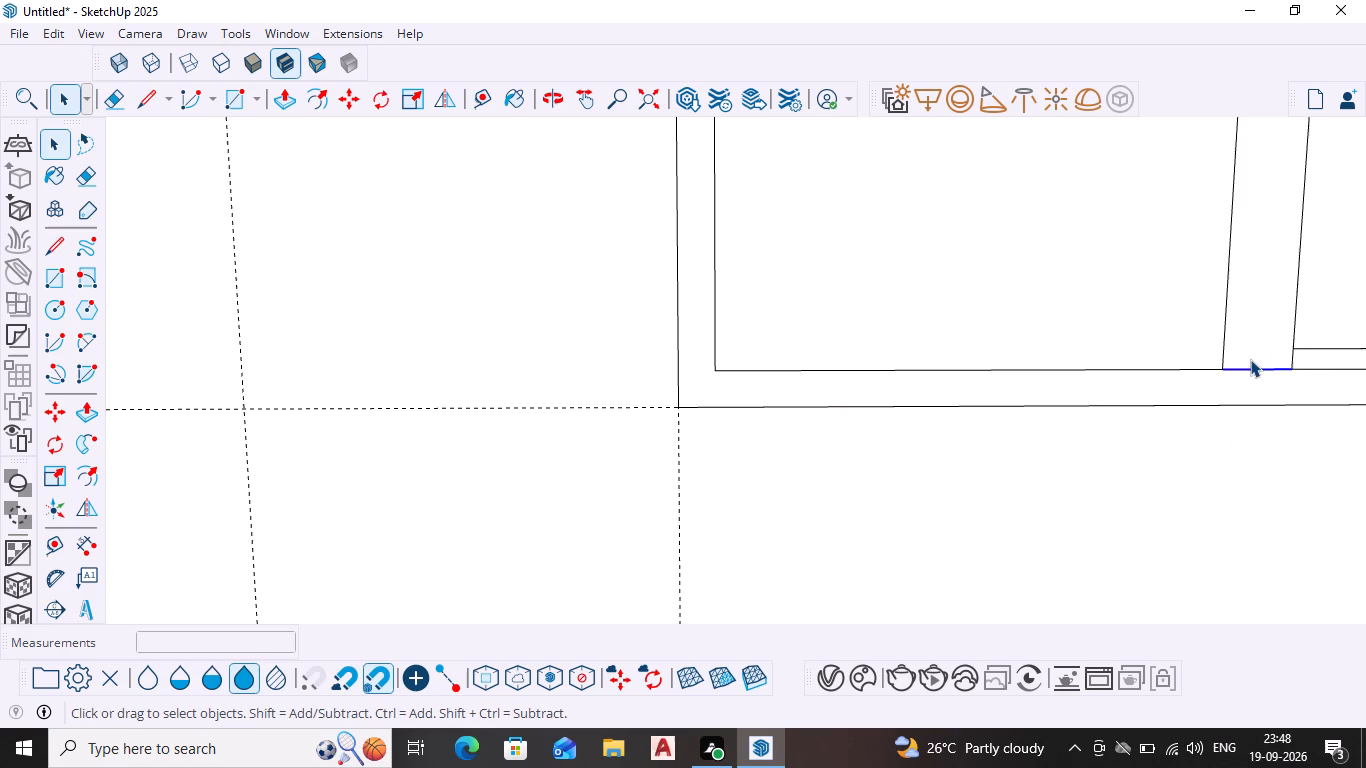
key("Delete")
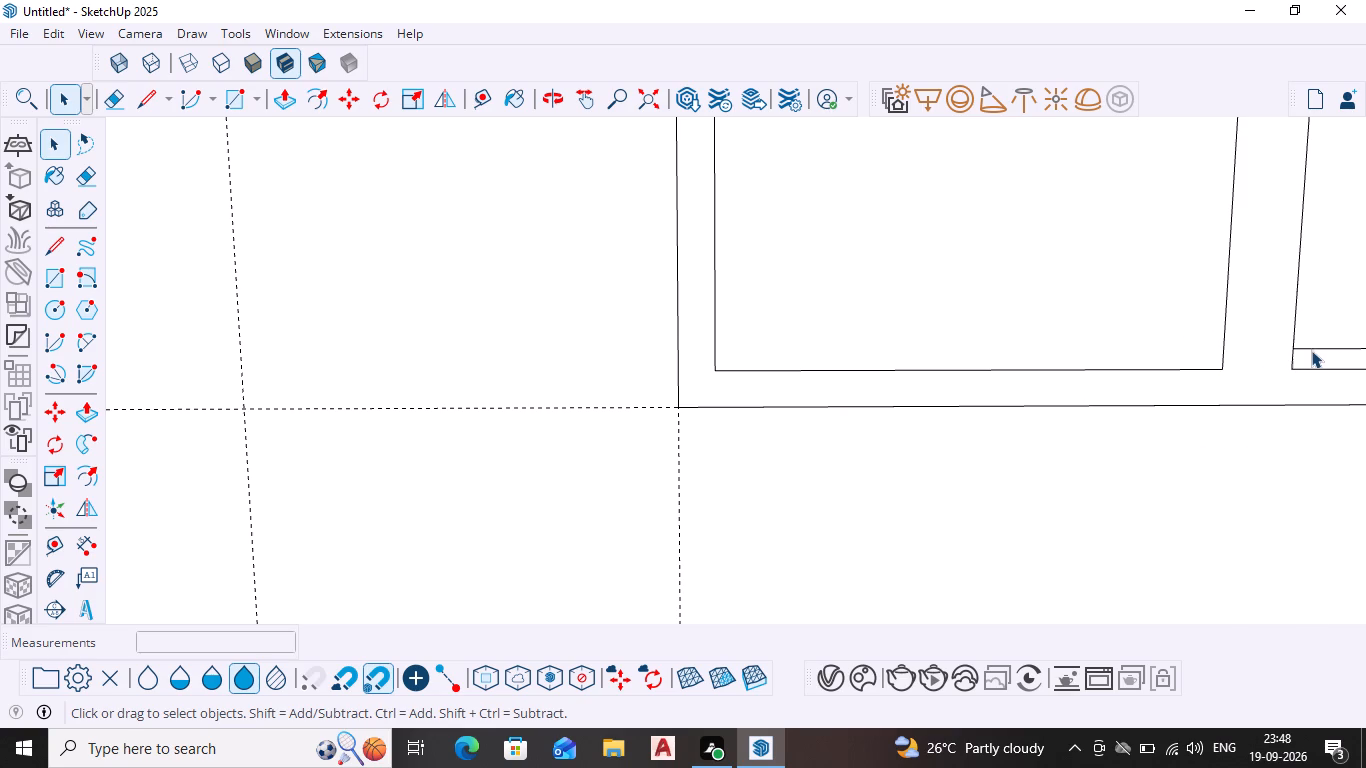
left_click(1312, 348)
key("Delete")
Delete the short inner frame edges at the left ends of the window's lowest and middle crossbars.
scroll(1110, 119, "down", 10)
middle_click_drag(1132, 238, 1118, 288)
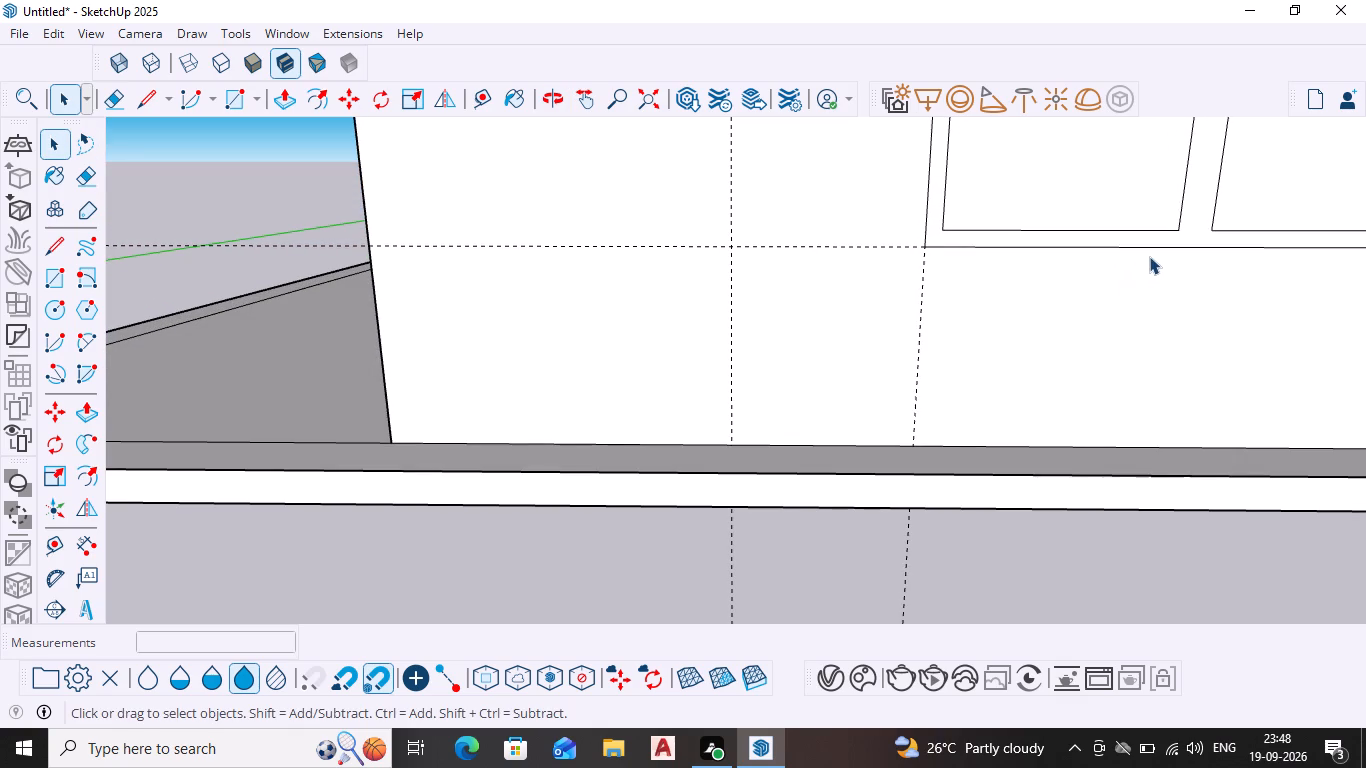
middle_click_drag(1154, 256, 907, 533, "shift")
scroll(975, 399, "down", 3)
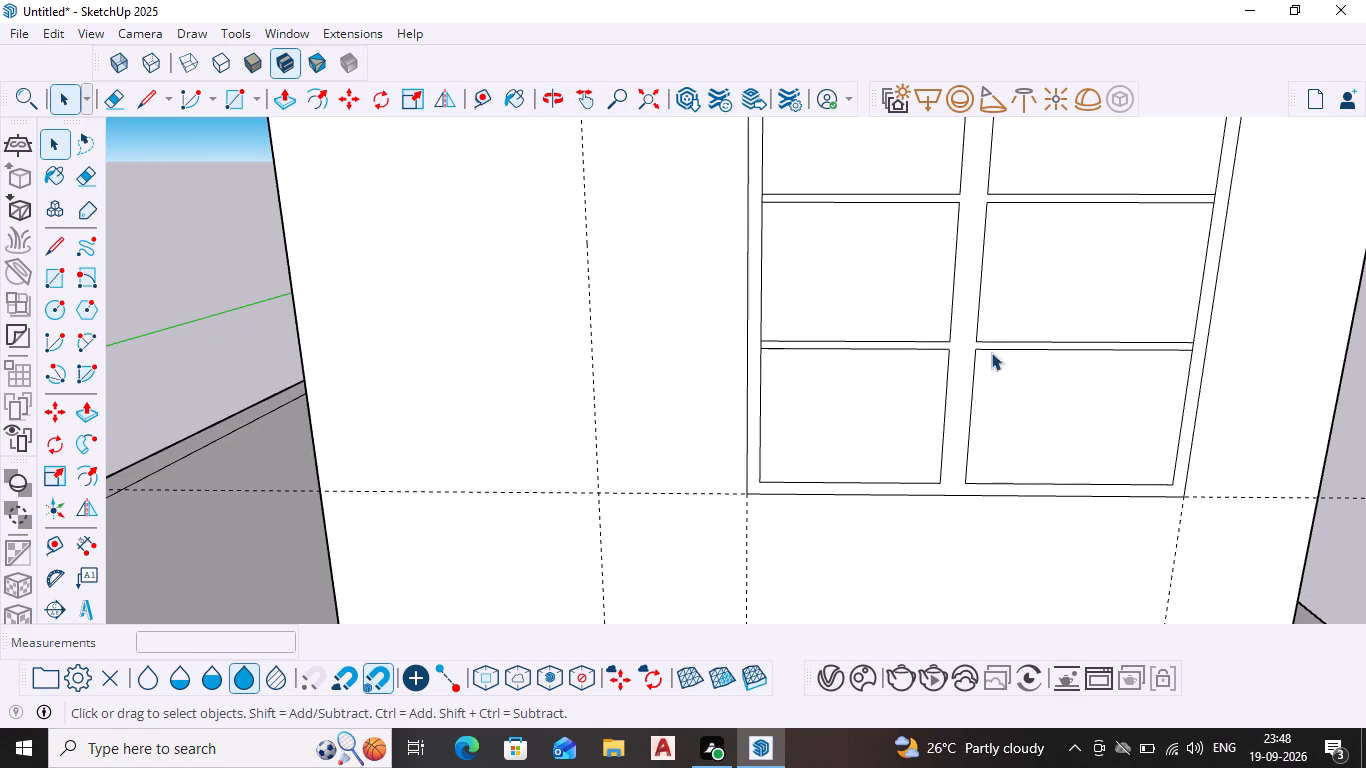
scroll(780, 352, "up", 7)
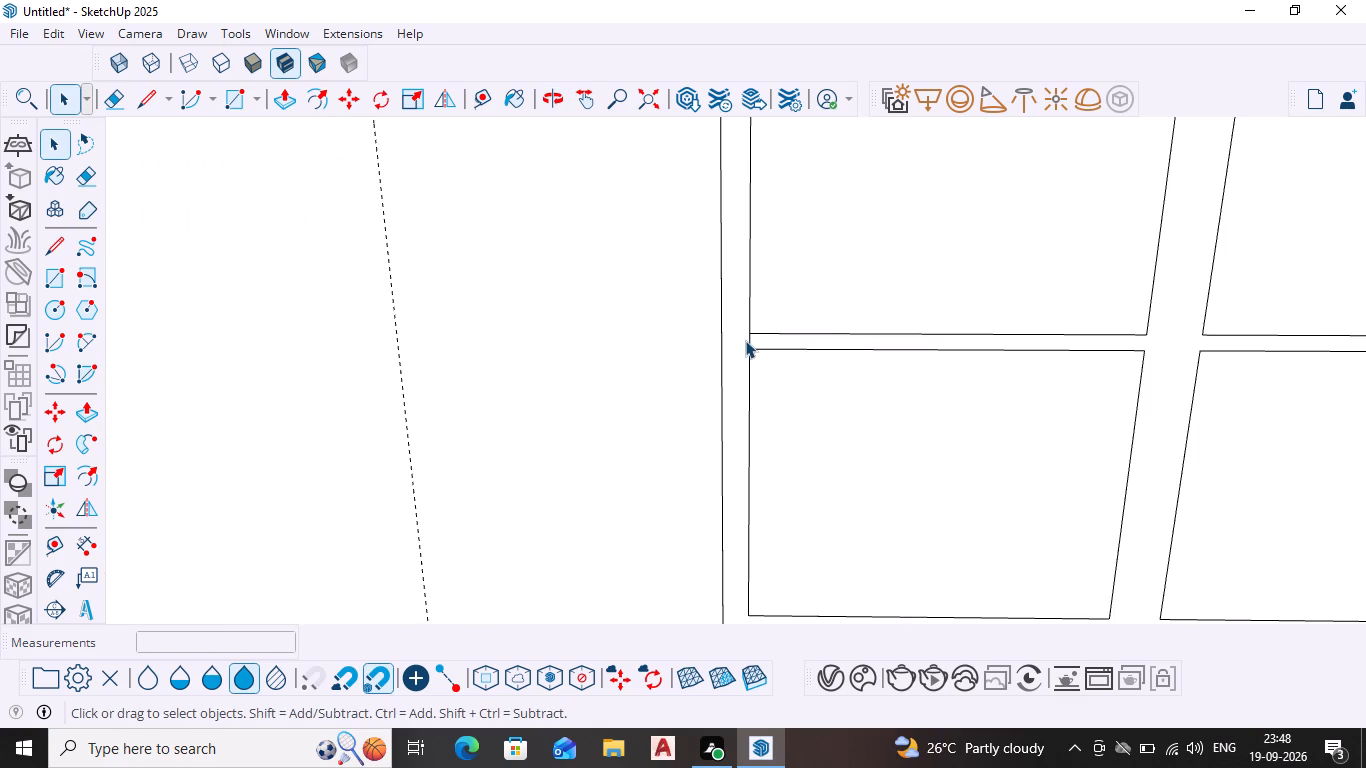
left_click(749, 340)
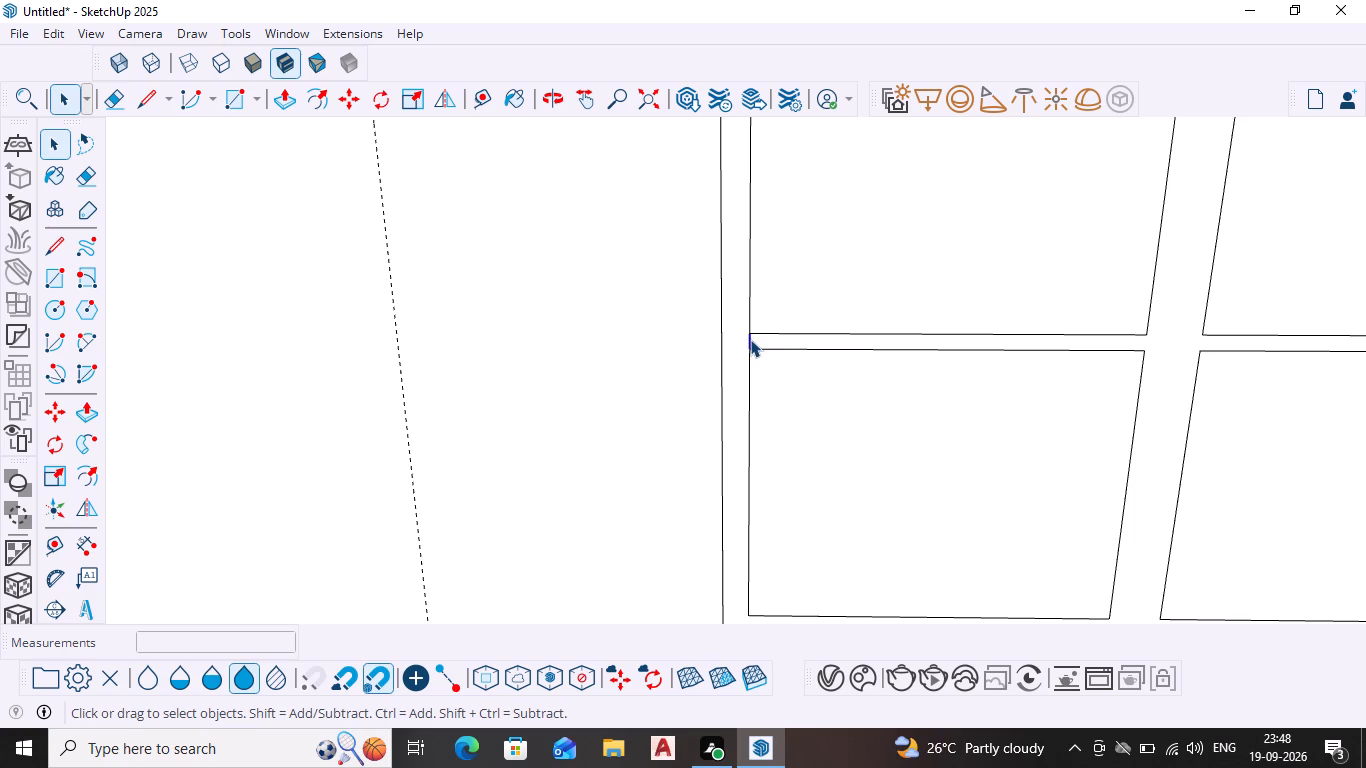
key("Delete")
middle_click_drag(798, 261, 727, 573, "shift")
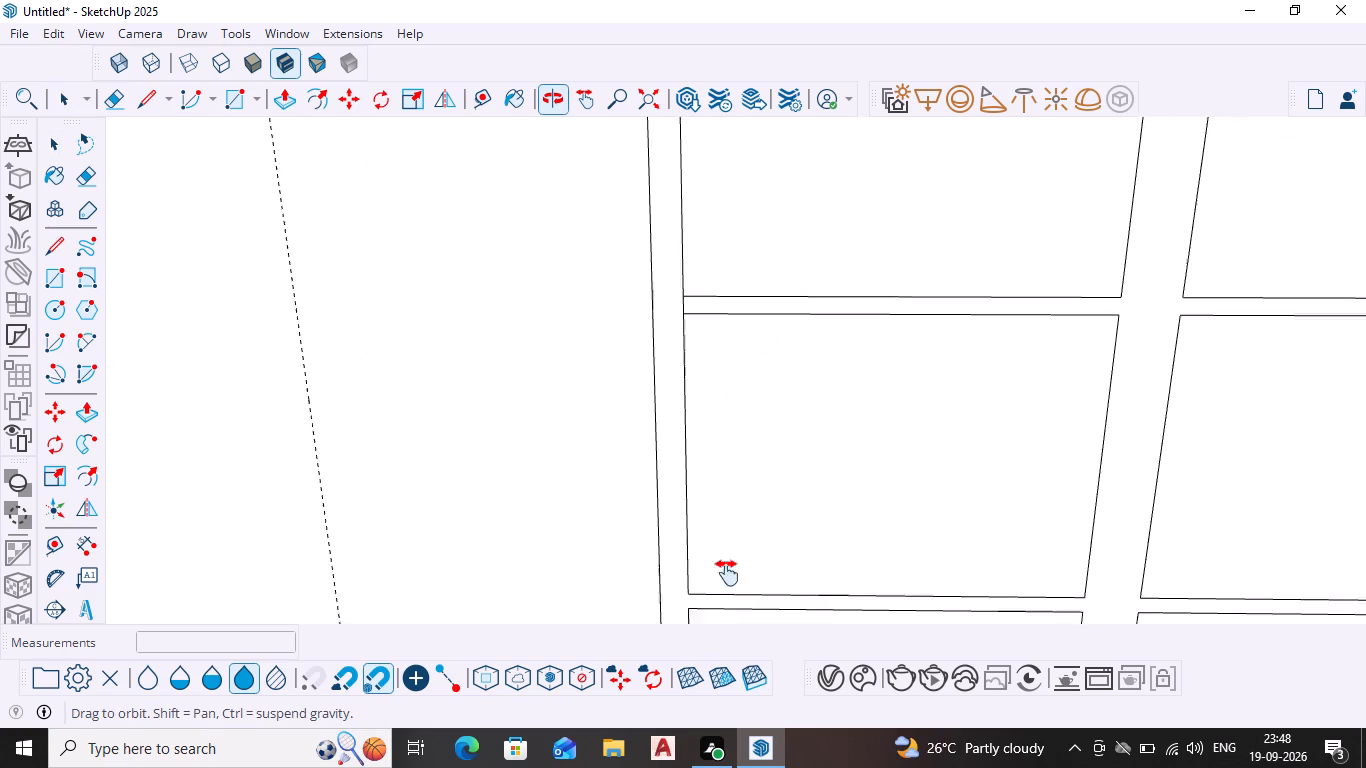
middle_click_drag(727, 573, 710, 612, "shift")
scroll(667, 362, "up", 3)
left_click(650, 405)
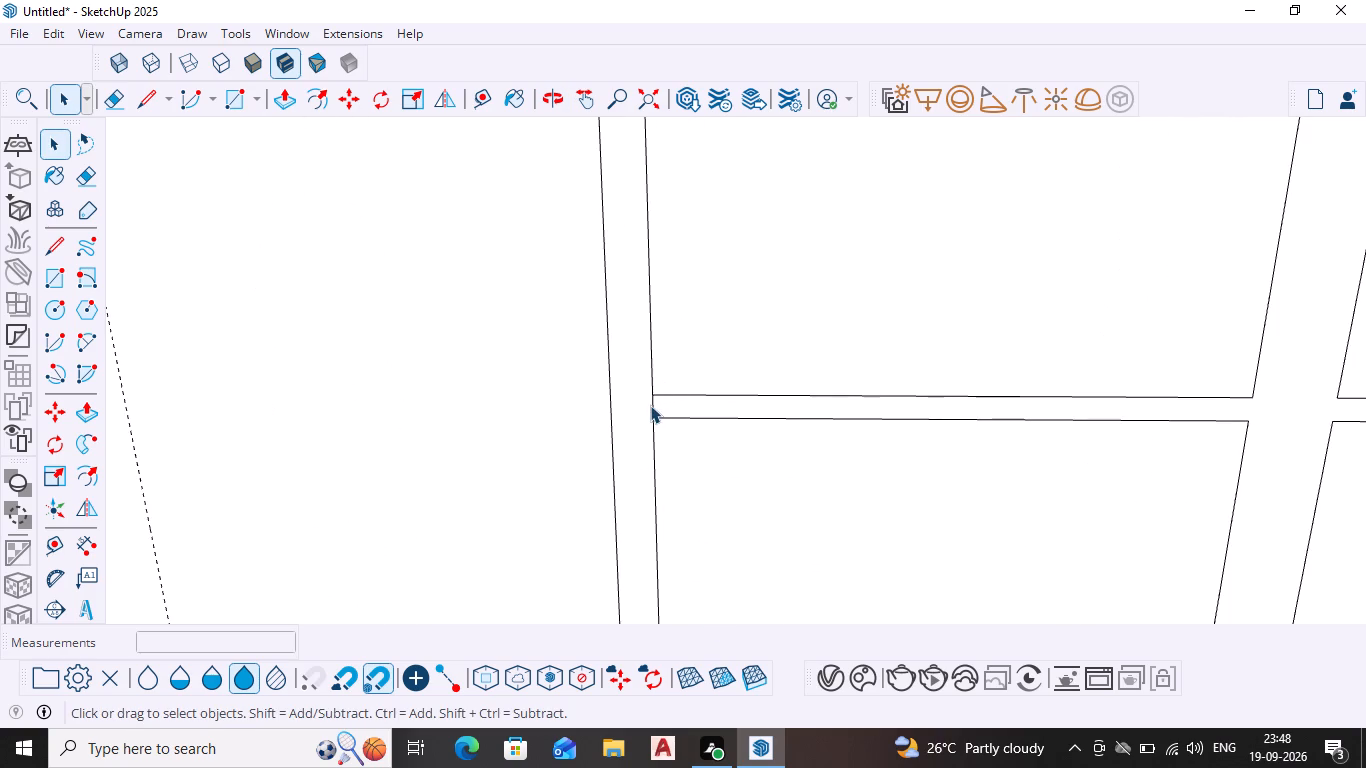
key("Delete")
Delete the short inner frame edge at the left end of the window's top crossbar.
scroll(774, 329, "down", 1)
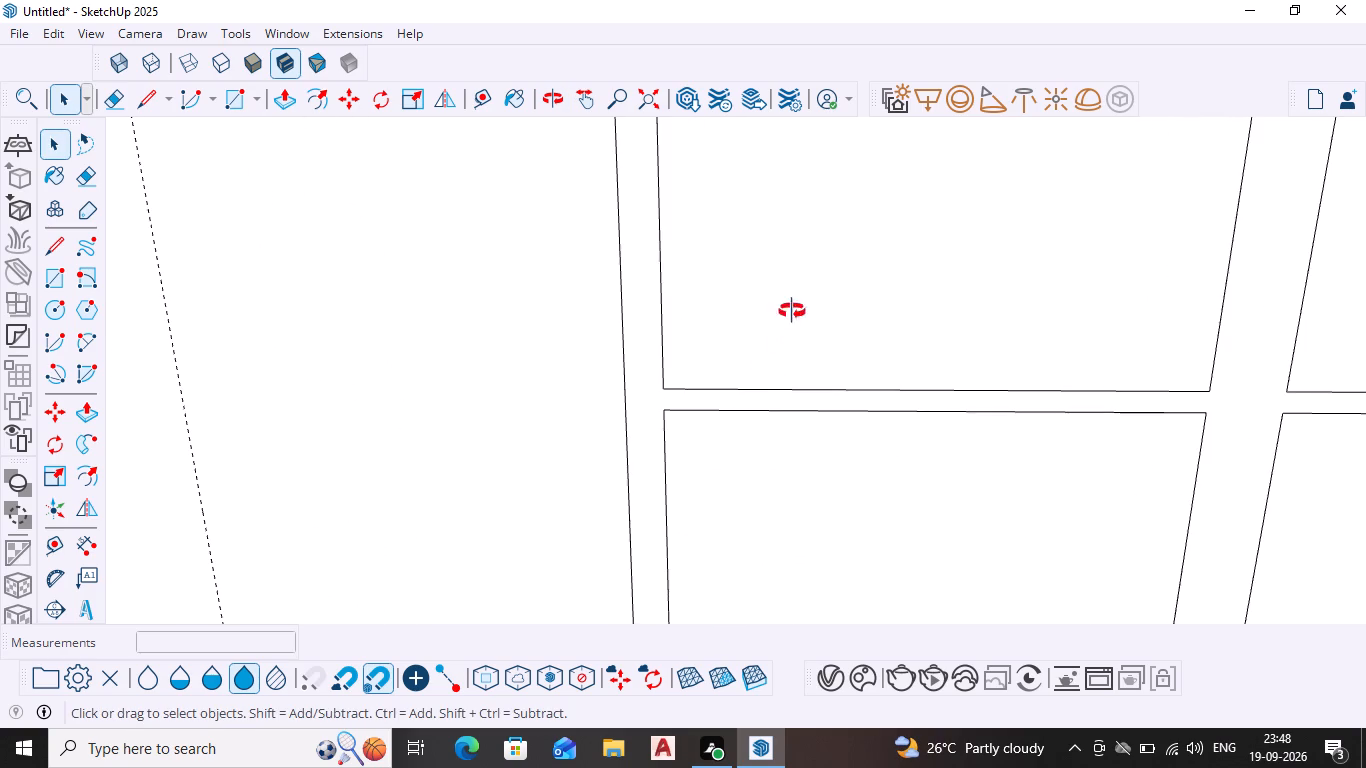
scroll(748, 467, "down", 1)
middle_click_drag(748, 468, 817, 329)
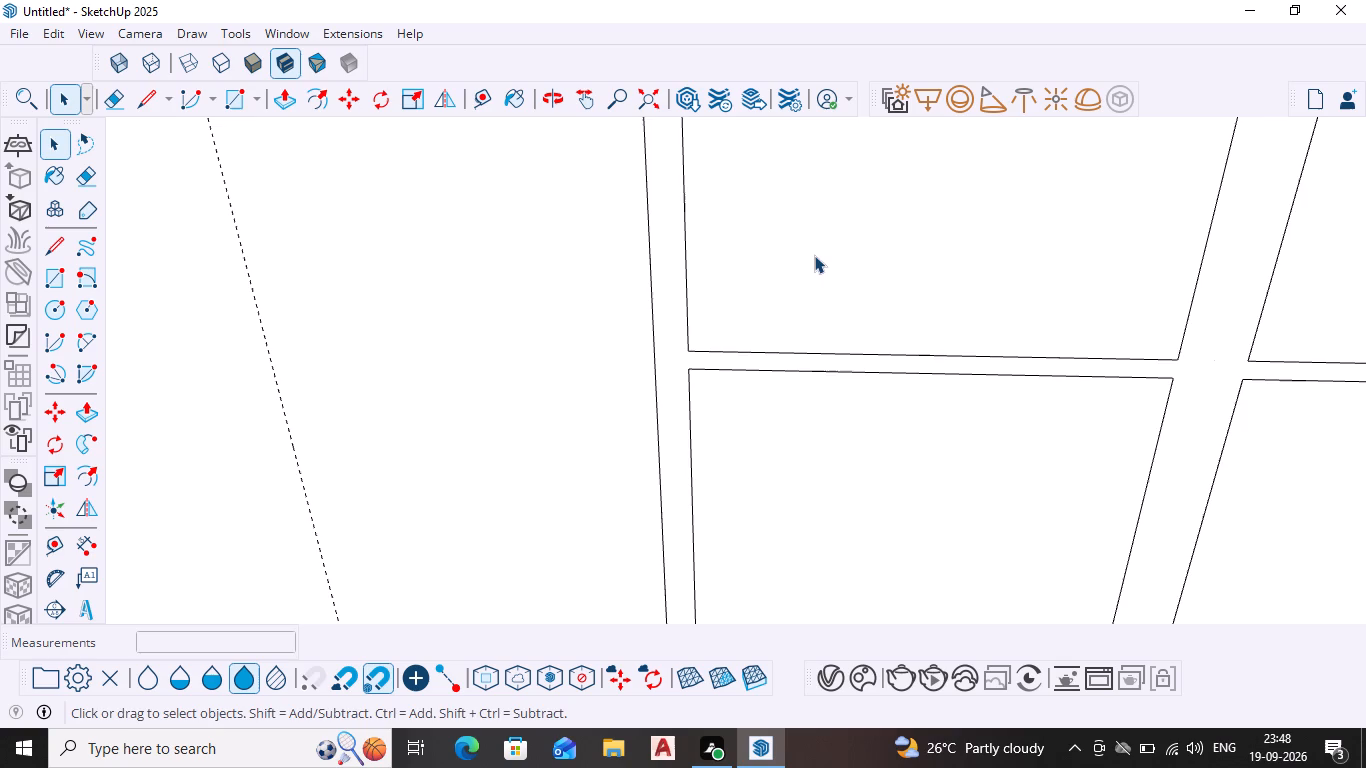
scroll(818, 213, "down", 1, "shift")
middle_click_drag(818, 213, 798, 334, "shift")
middle_click_drag(798, 309, 763, 511, "shift")
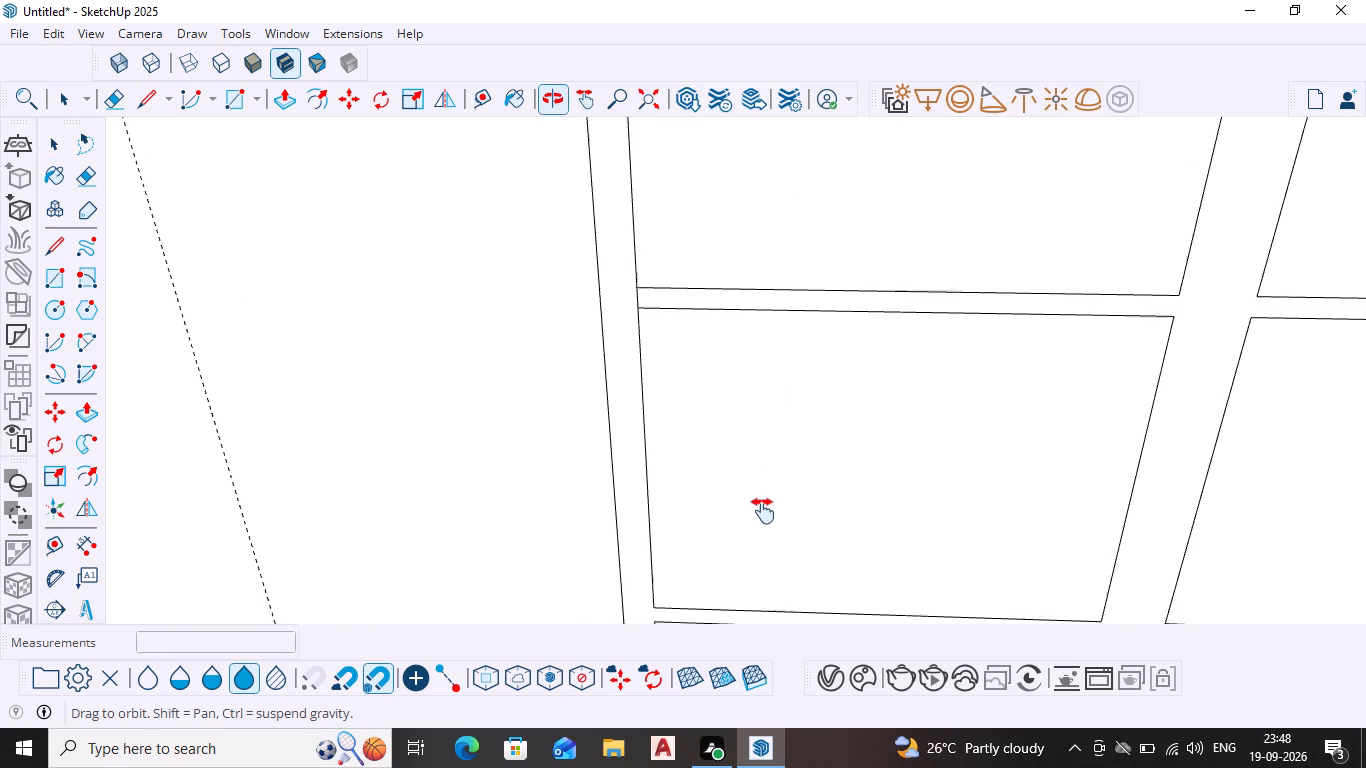
middle_click_drag(763, 511, 744, 479, "shift")
scroll(655, 321, "up", 3)
left_click(590, 291)
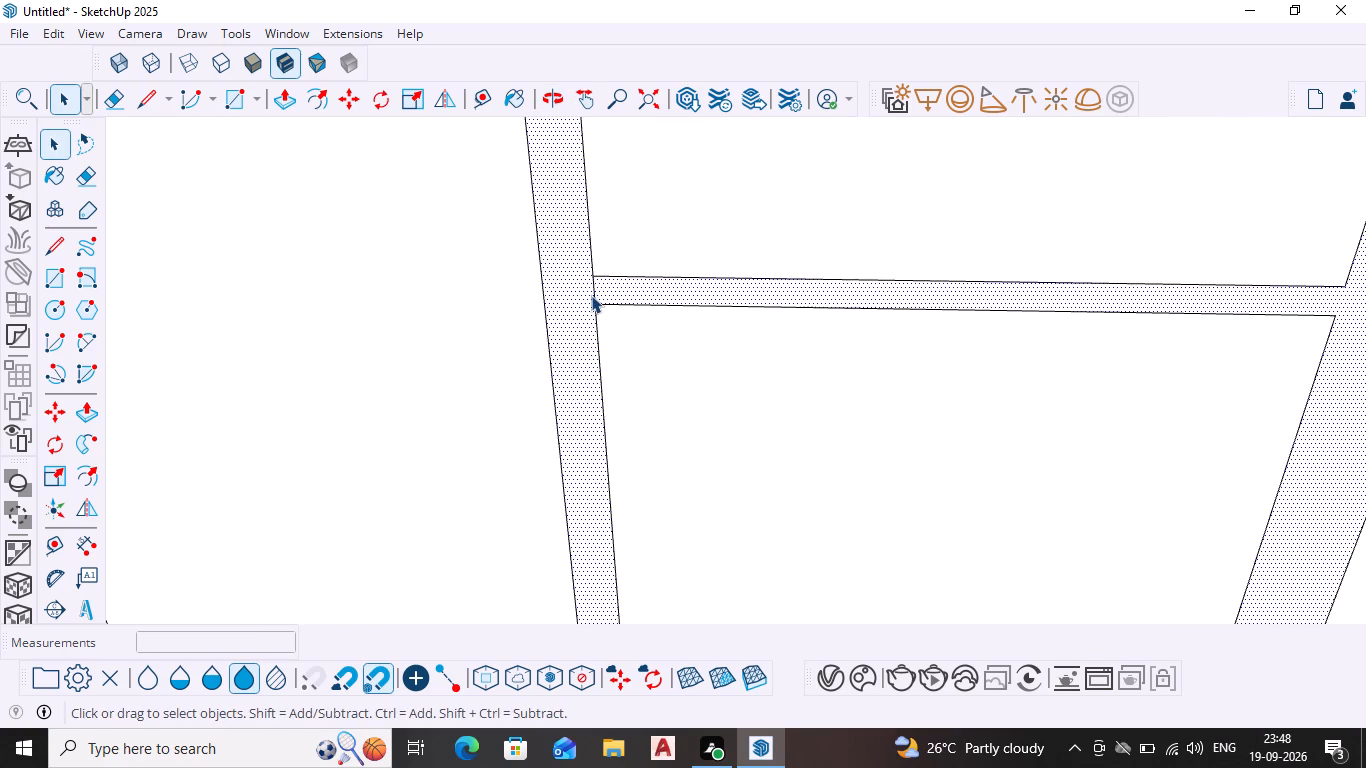
left_click(593, 295)
key("Delete")
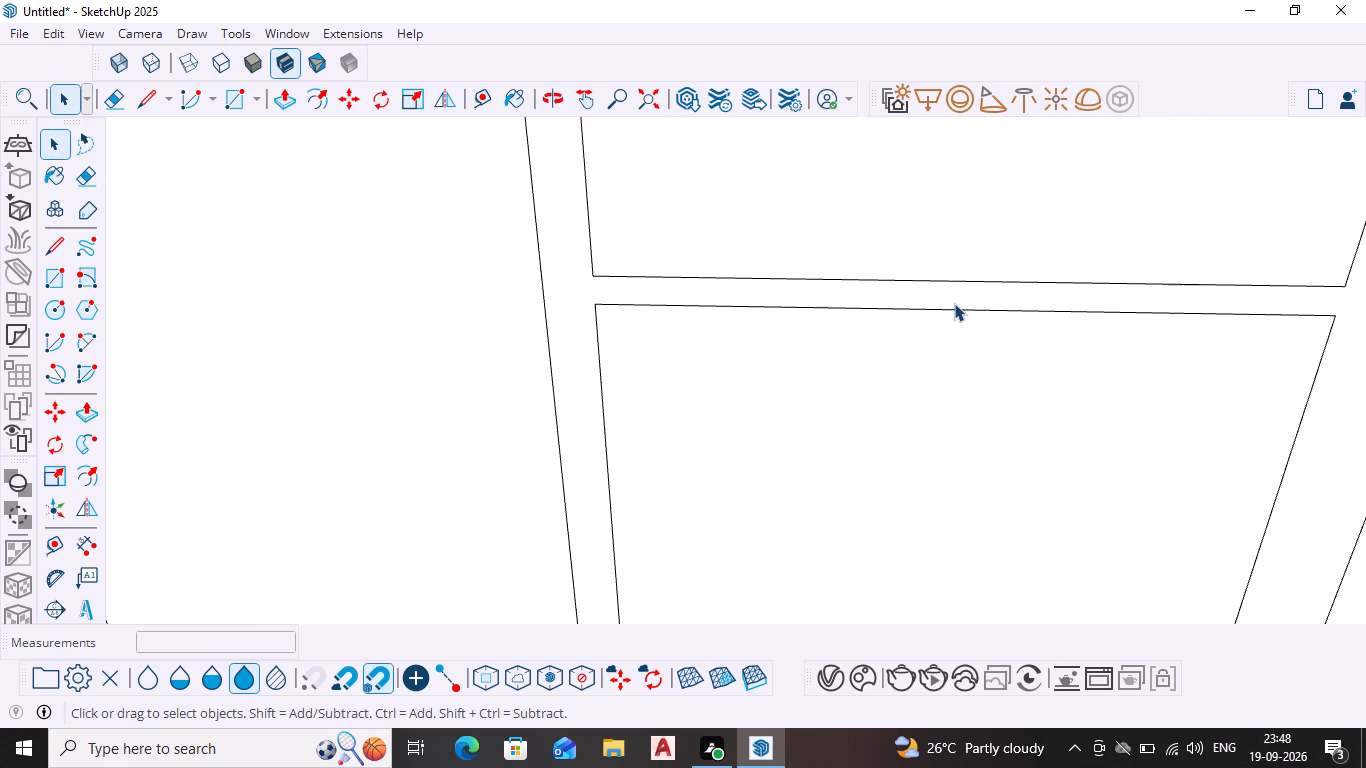
Delete the short inner frame edges at the right ends of the window's top and middle crossbars.
scroll(954, 303, "down", 2)
middle_click_drag(954, 260, 544, 562, "shift")
scroll(954, 259, "down", 1, "shift")
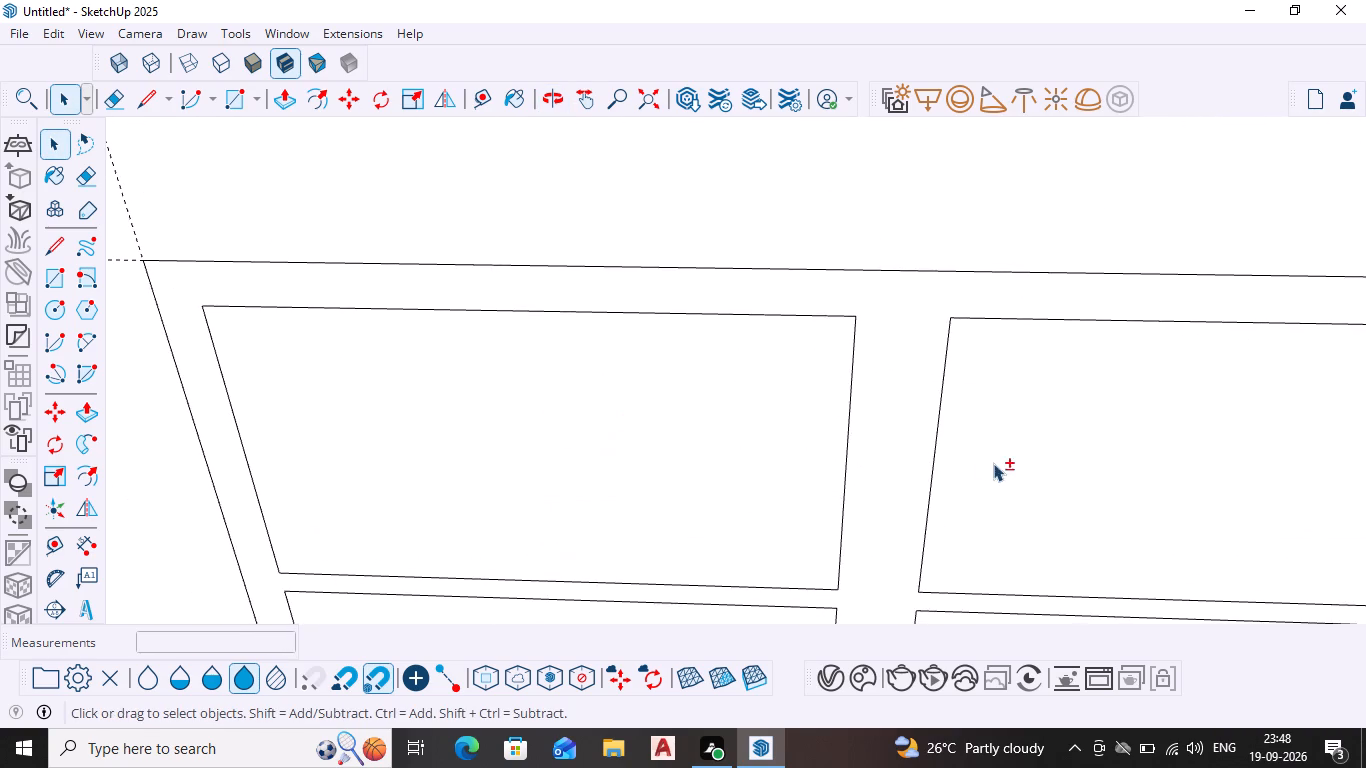
middle_click_drag(994, 507, 267, 83, "shift")
scroll(911, 193, "up", 1)
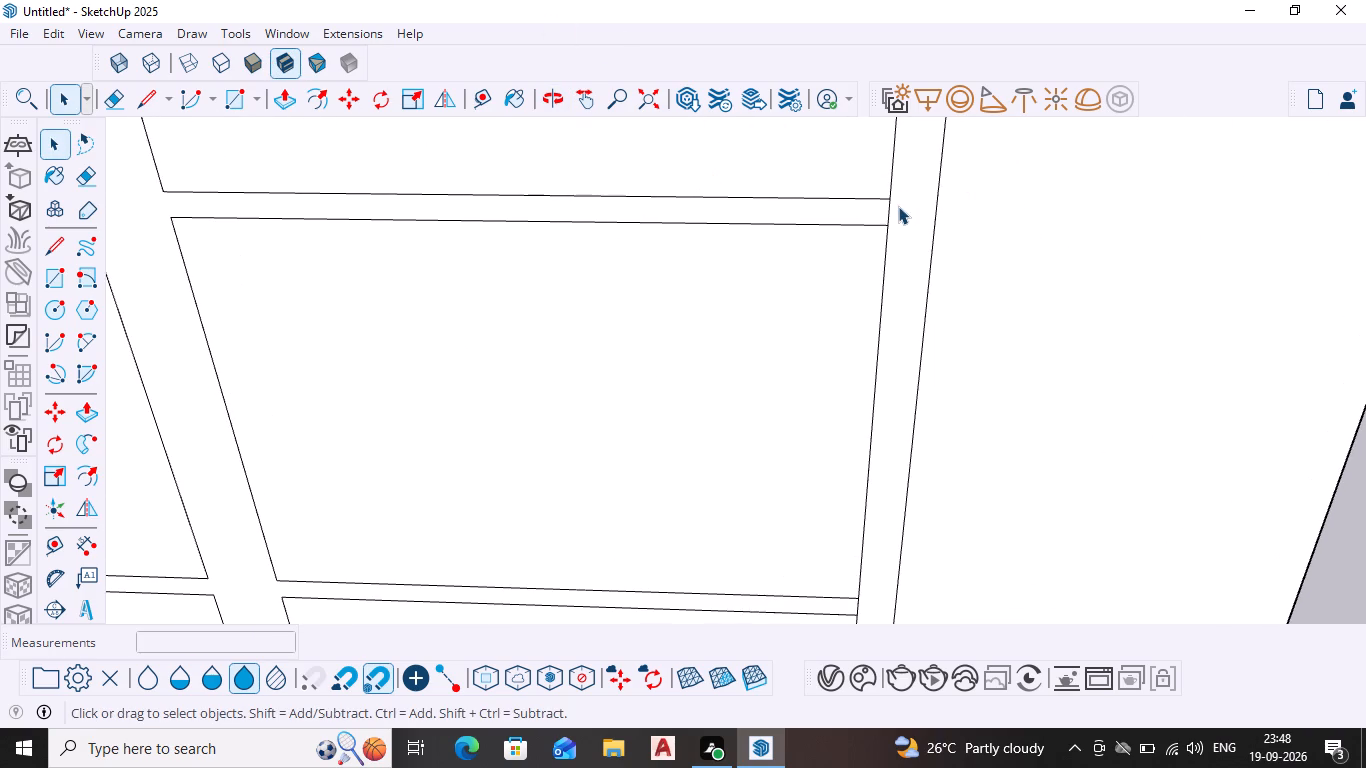
left_click(890, 214)
key("Delete")
scroll(805, 408, "down", 3)
middle_click_drag(805, 408, 796, 158)
scroll(833, 301, "up", 3)
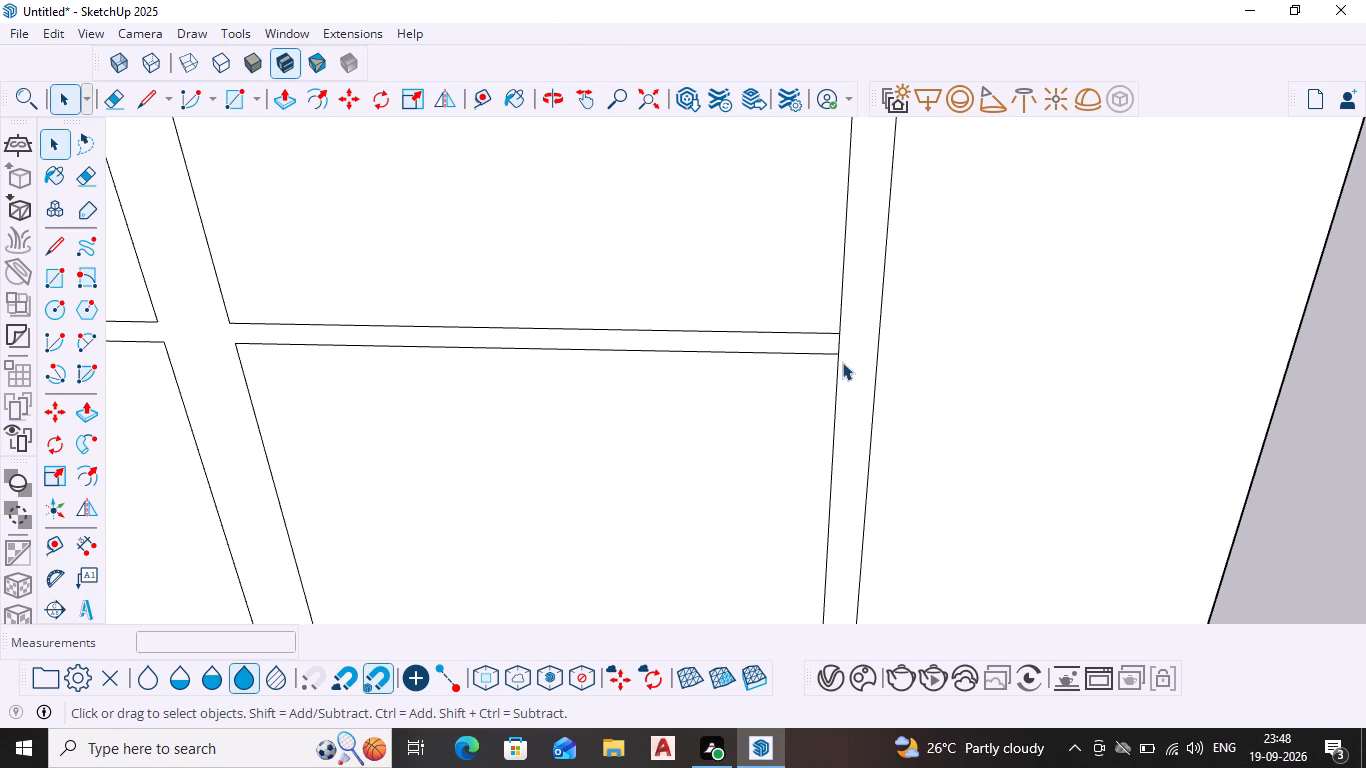
left_click(838, 337)
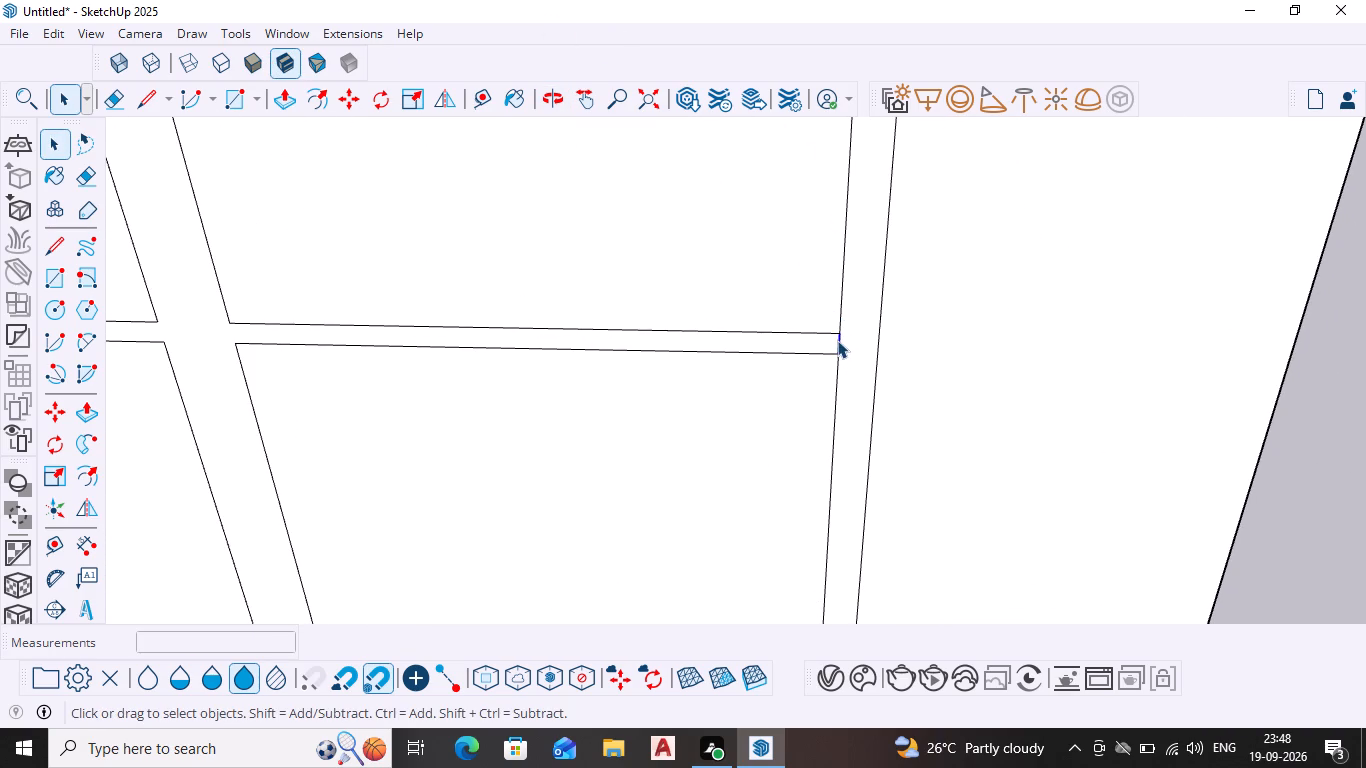
key("Delete")
Delete the short inner frame edge at the right end of the window's lowest crossbar.
scroll(842, 391, "down", 3)
middle_click_drag(842, 393, 843, 18, "shift")
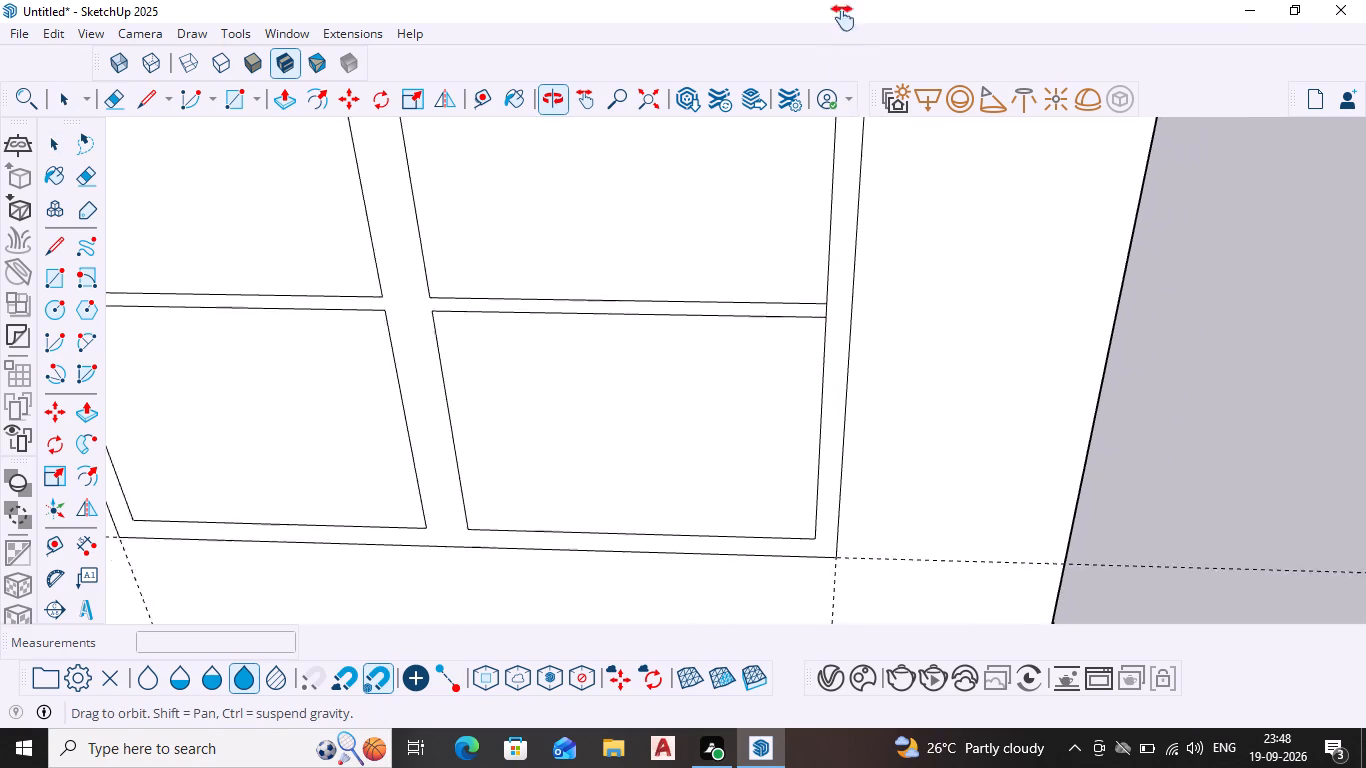
middle_click_drag(843, 18, 833, 12, "shift")
scroll(856, 348, "up", 3)
left_click(801, 241)
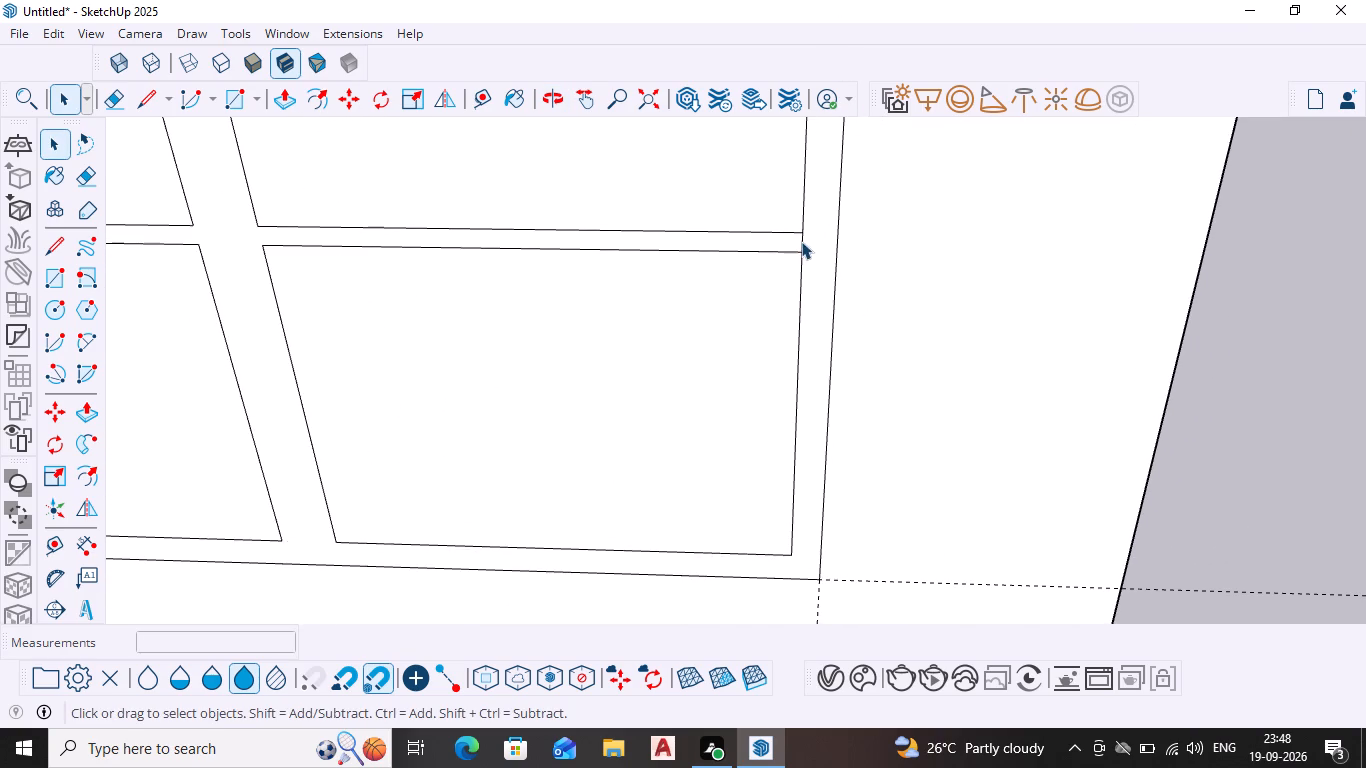
key("Delete")
key("Home")
Show the Default Tray alongside a front view of the whole window.
scroll(596, 305, "down", 9)
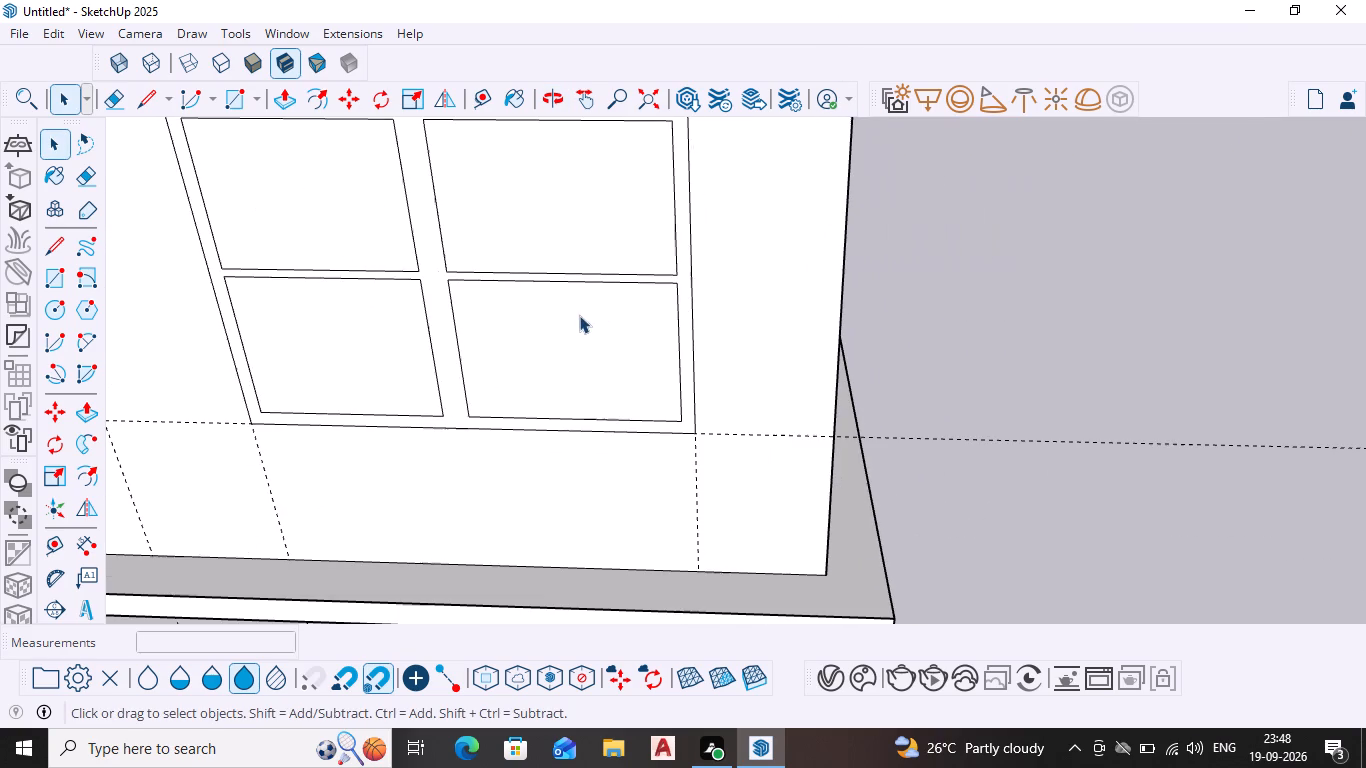
middle_click_drag(562, 245, 591, 300)
middle_click_drag(580, 242, 619, 347, "shift")
scroll(588, 257, "down", 1, "shift")
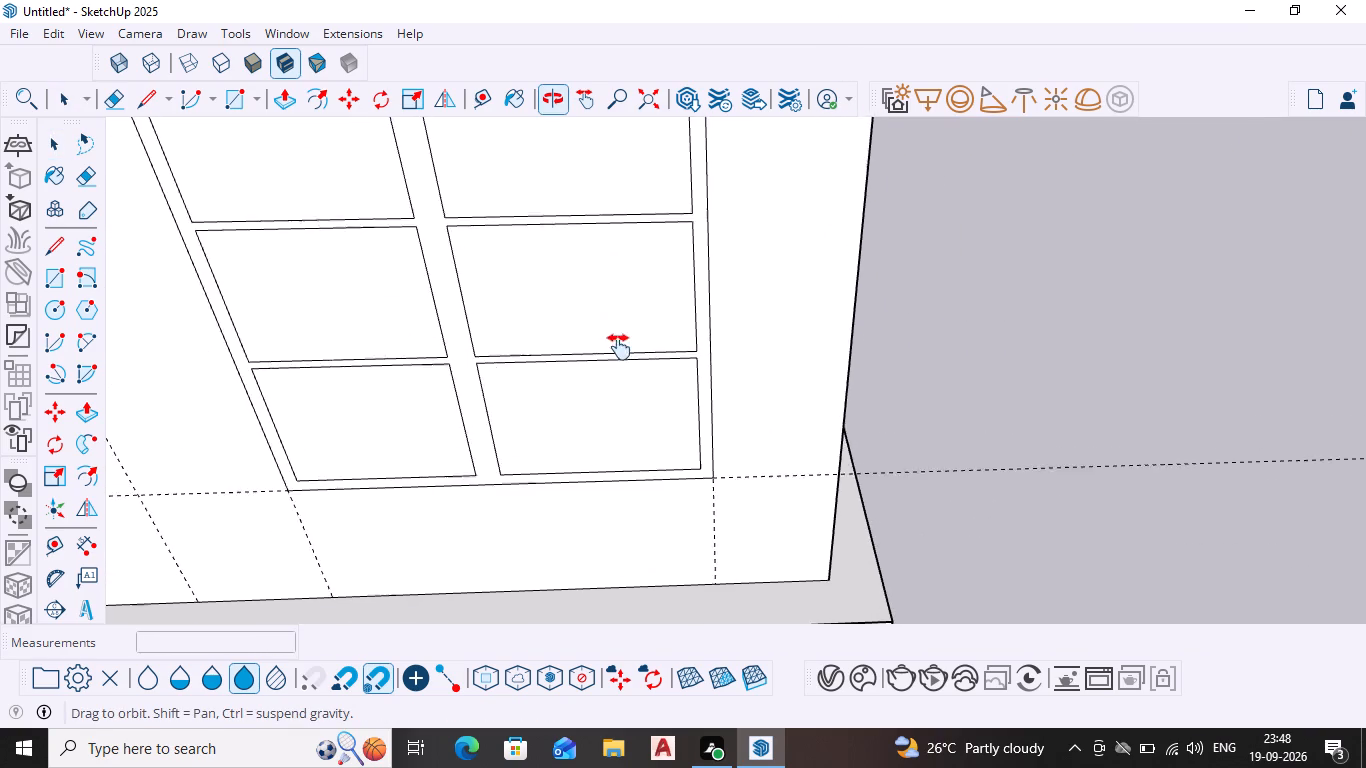
middle_click_drag(619, 347, 705, 499, "shift")
scroll(609, 459, "down", 7)
middle_click_drag(600, 465, 630, 355)
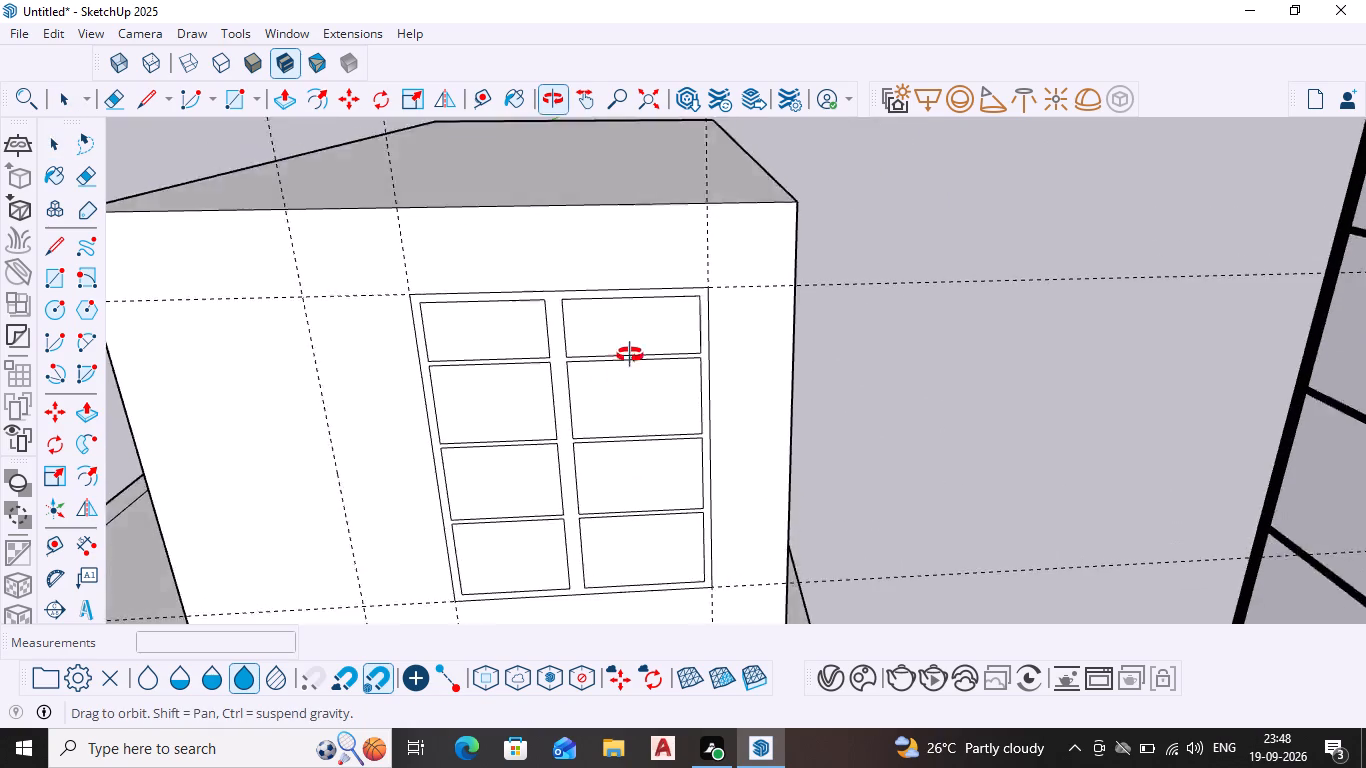
middle_click_drag(630, 355, 636, 340)
scroll(623, 446, "up", 1)
scroll(655, 409, "down", 1)
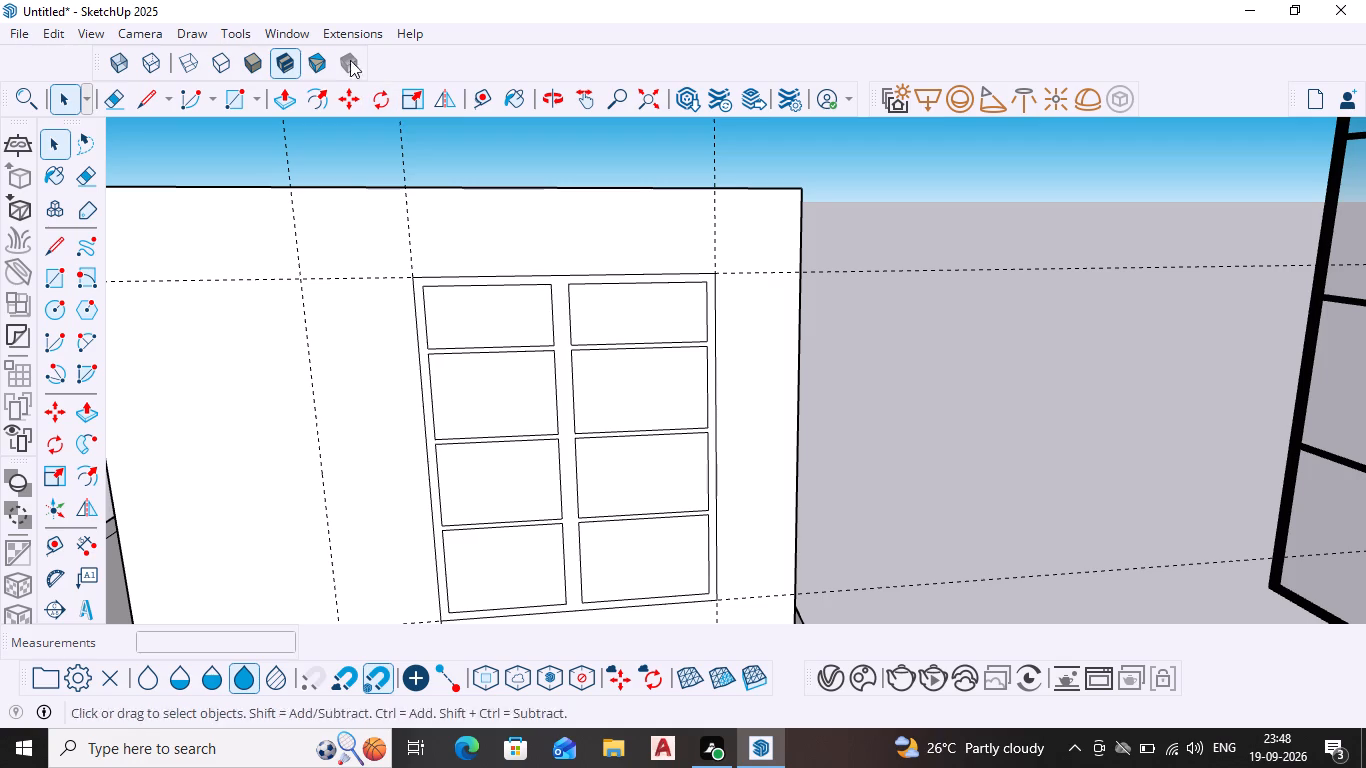
left_click(232, 31)
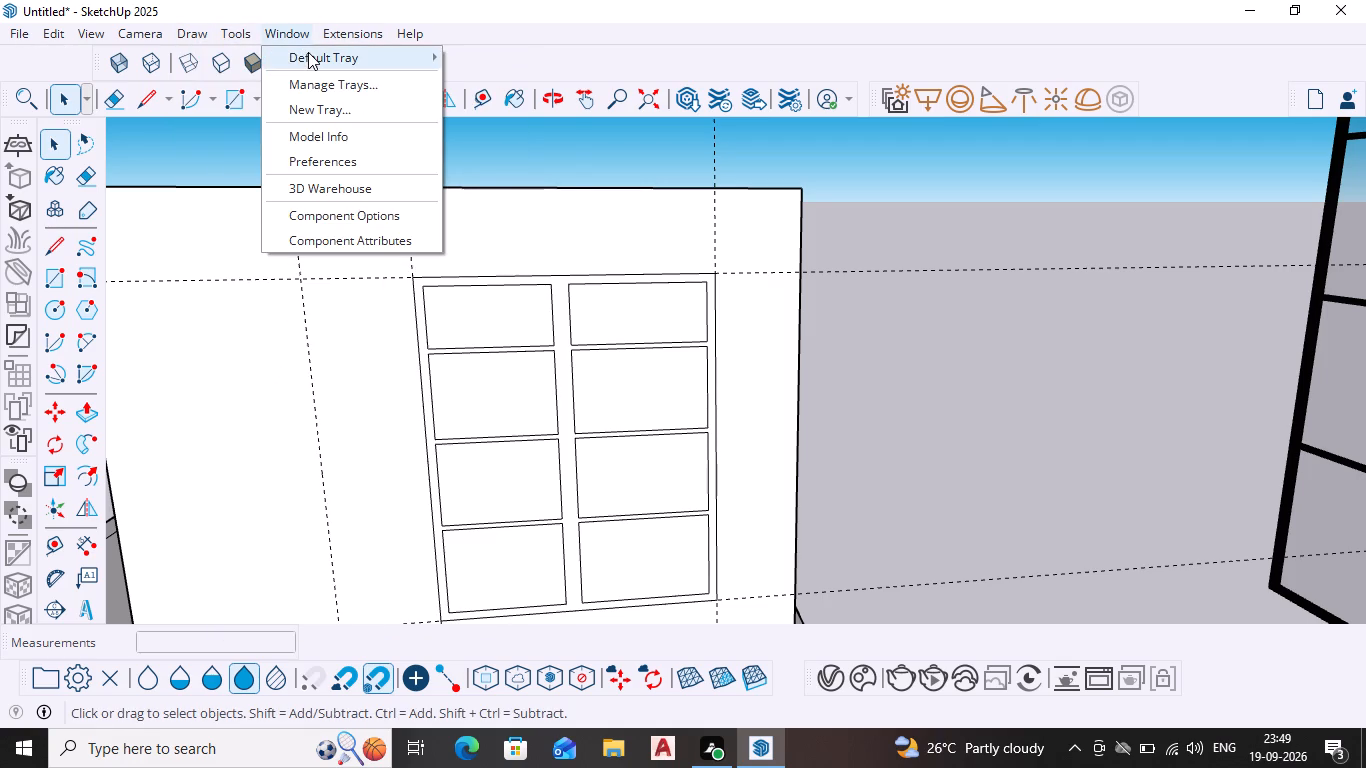
left_click(308, 52)
left_click(507, 58)
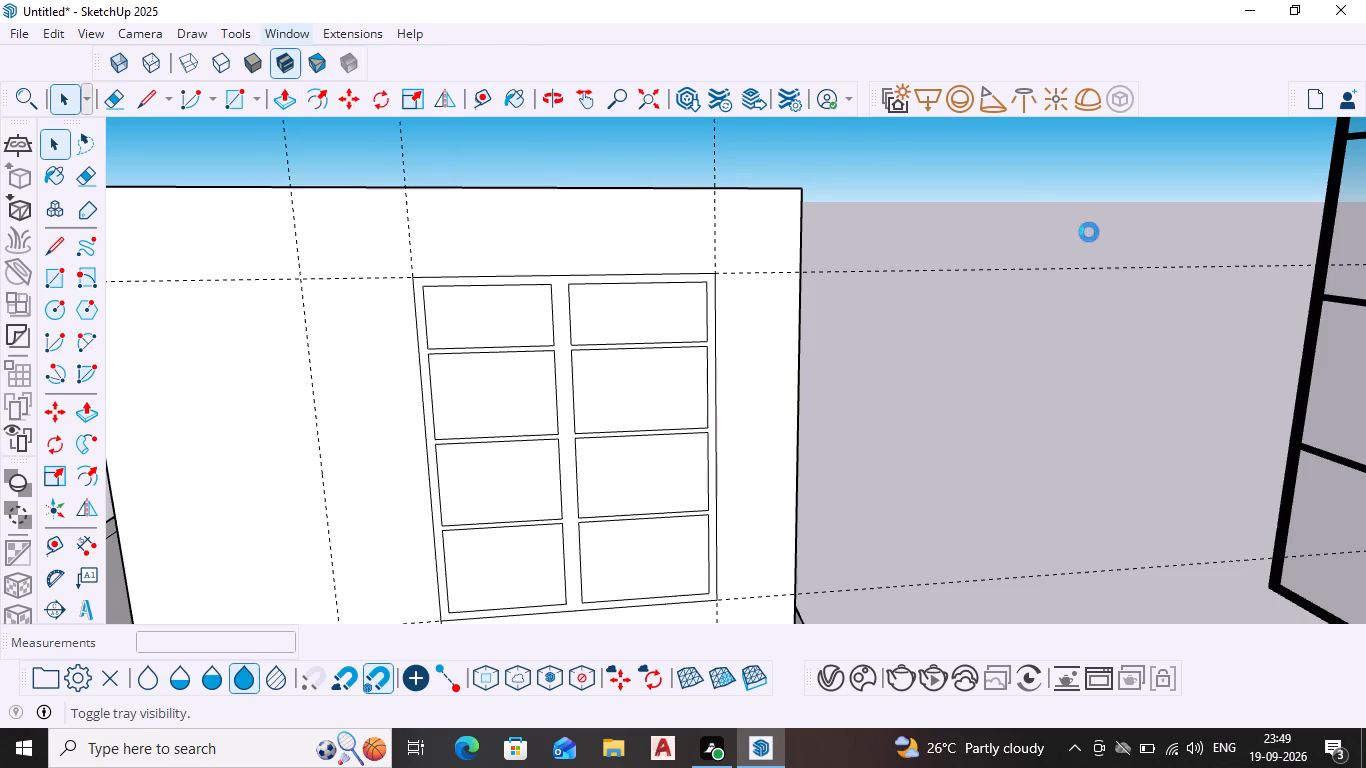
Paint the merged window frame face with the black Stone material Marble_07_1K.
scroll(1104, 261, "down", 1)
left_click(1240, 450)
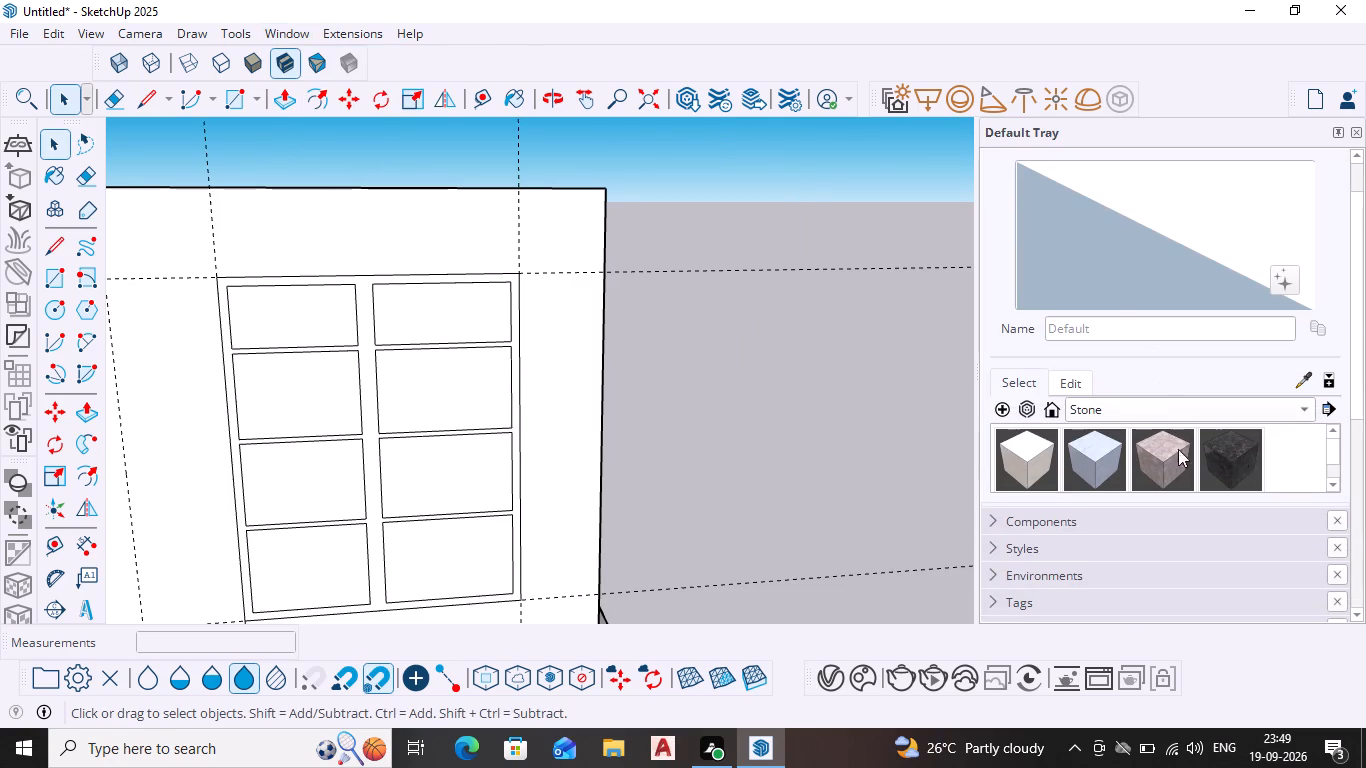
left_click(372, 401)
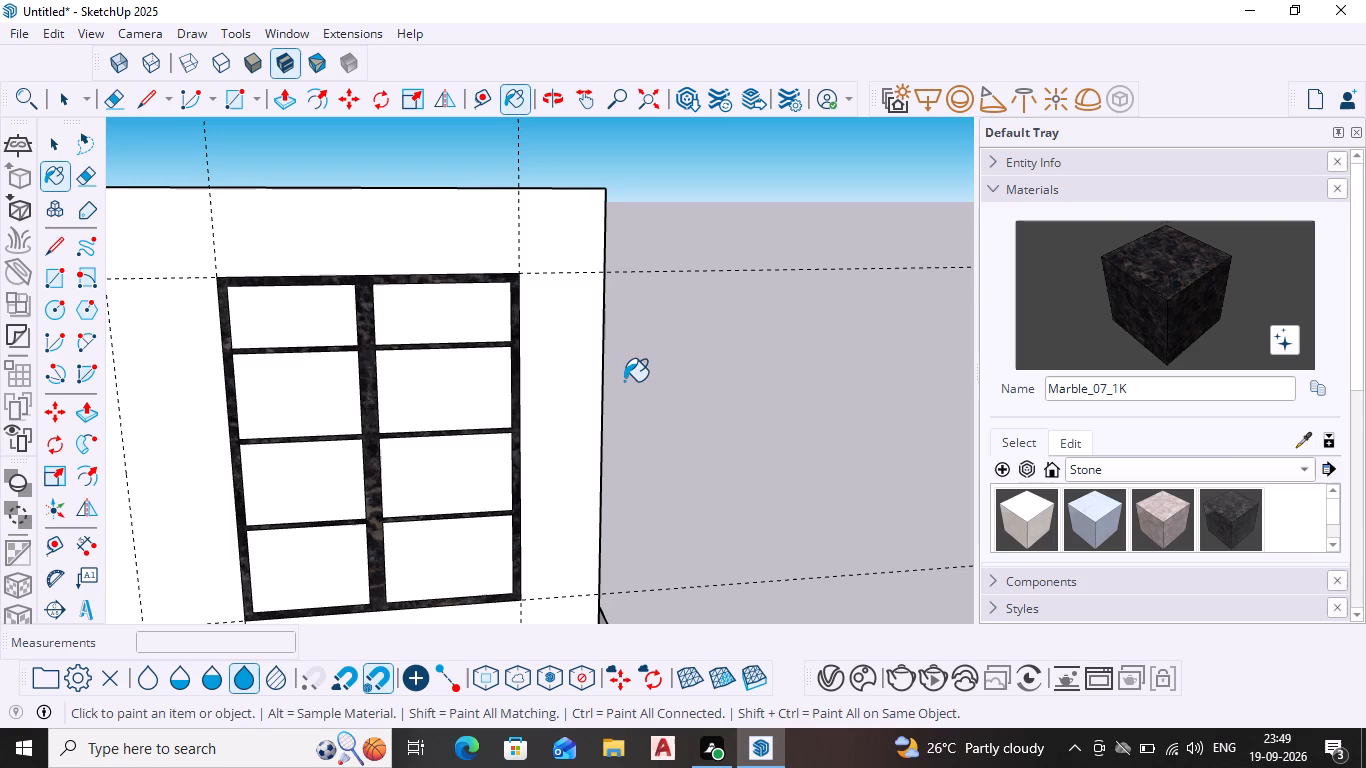
Repaint the merged window frame face with the black material from the Solid Colors collection.
left_click(1251, 475)
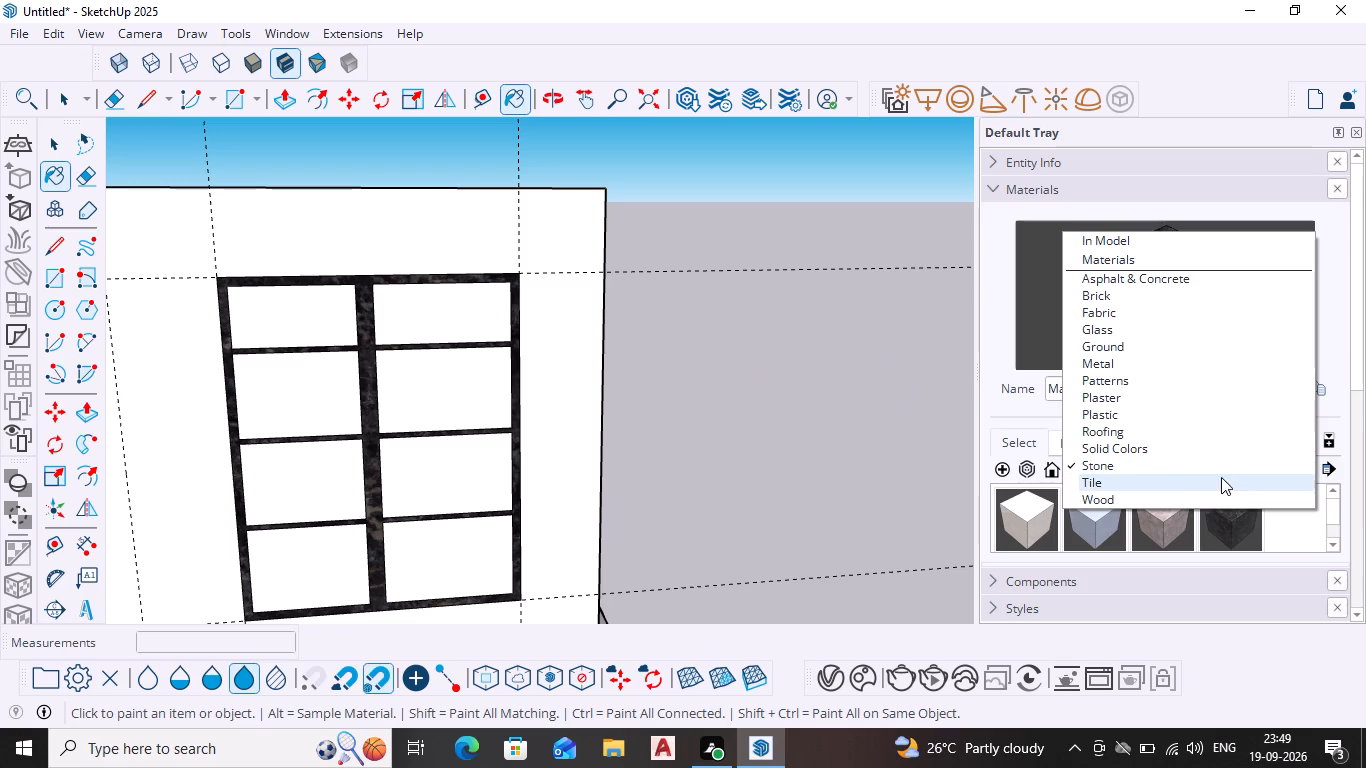
left_click(1152, 447)
scroll(1156, 478, "down", 5)
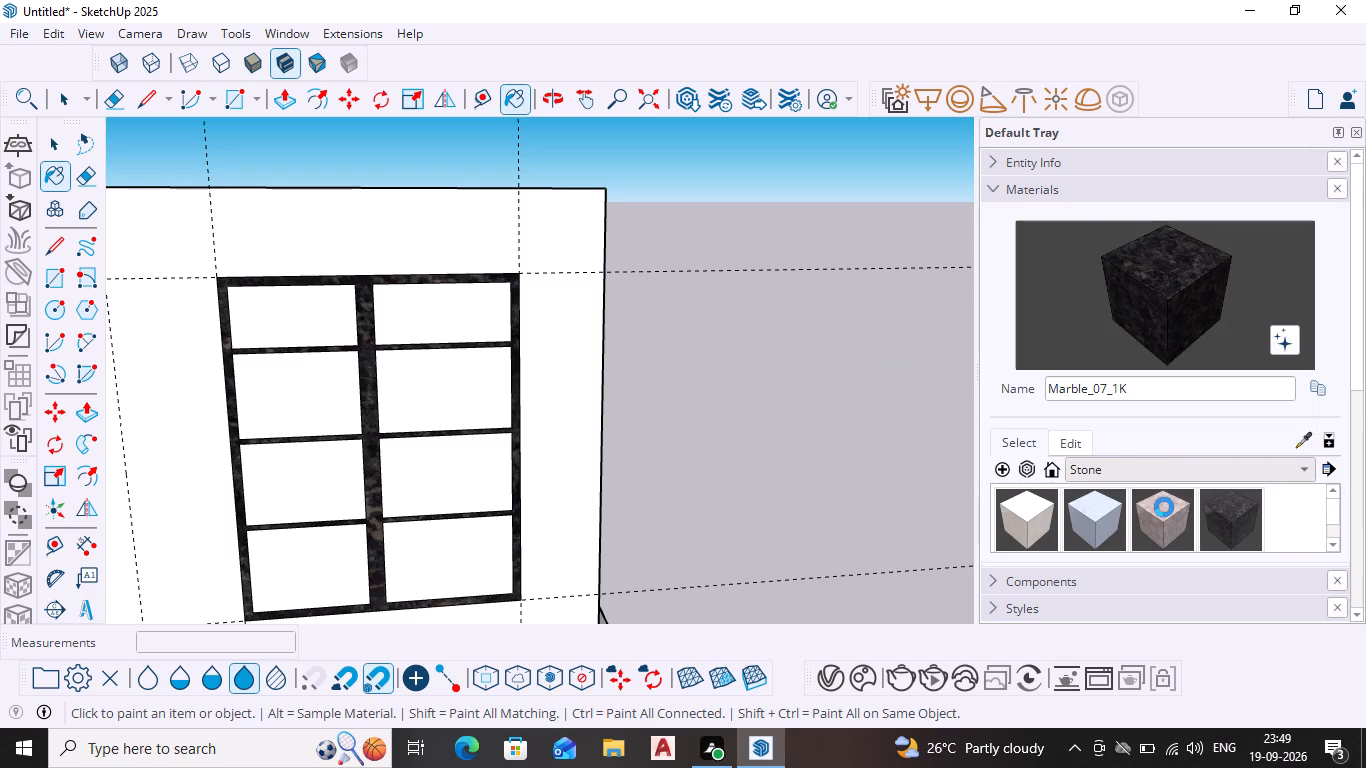
scroll(1164, 507, "down", 11)
scroll(1156, 513, "up", 2)
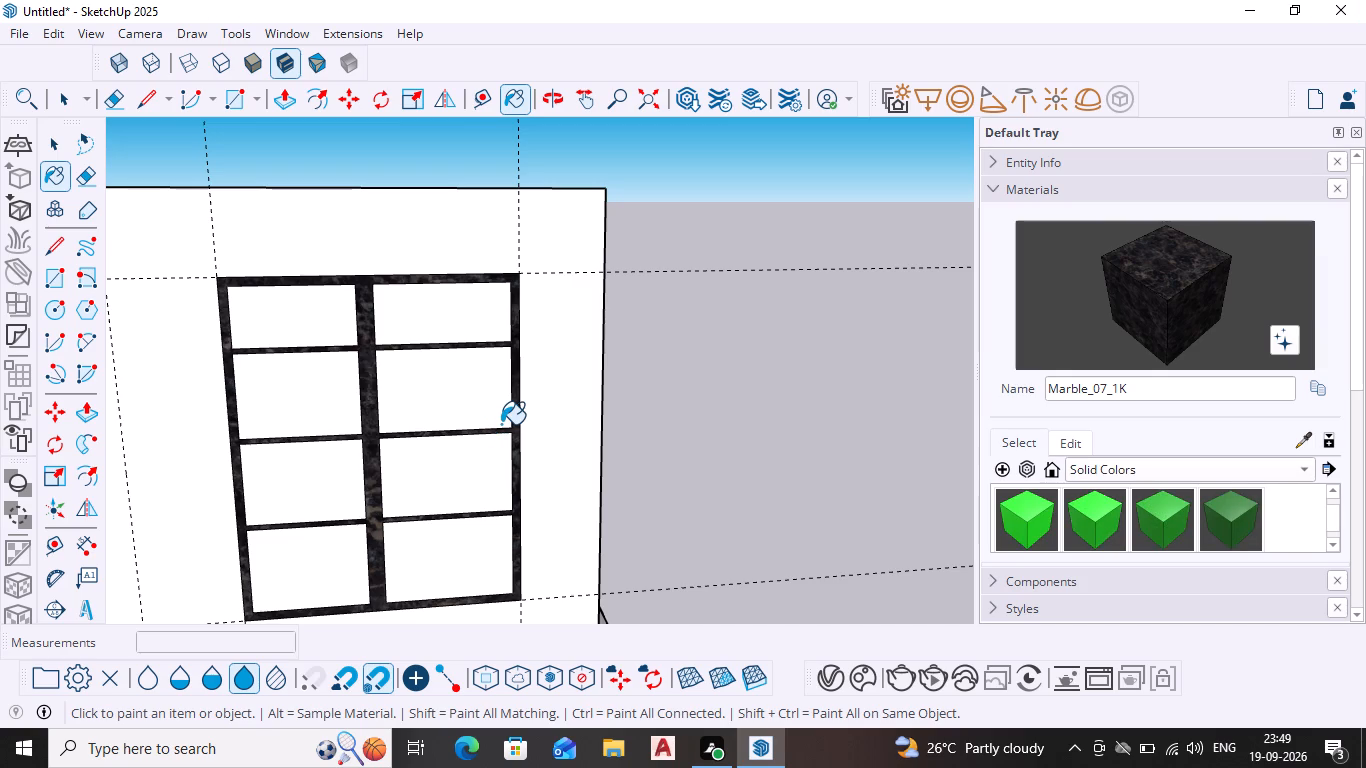
scroll(1124, 553, "down", 4)
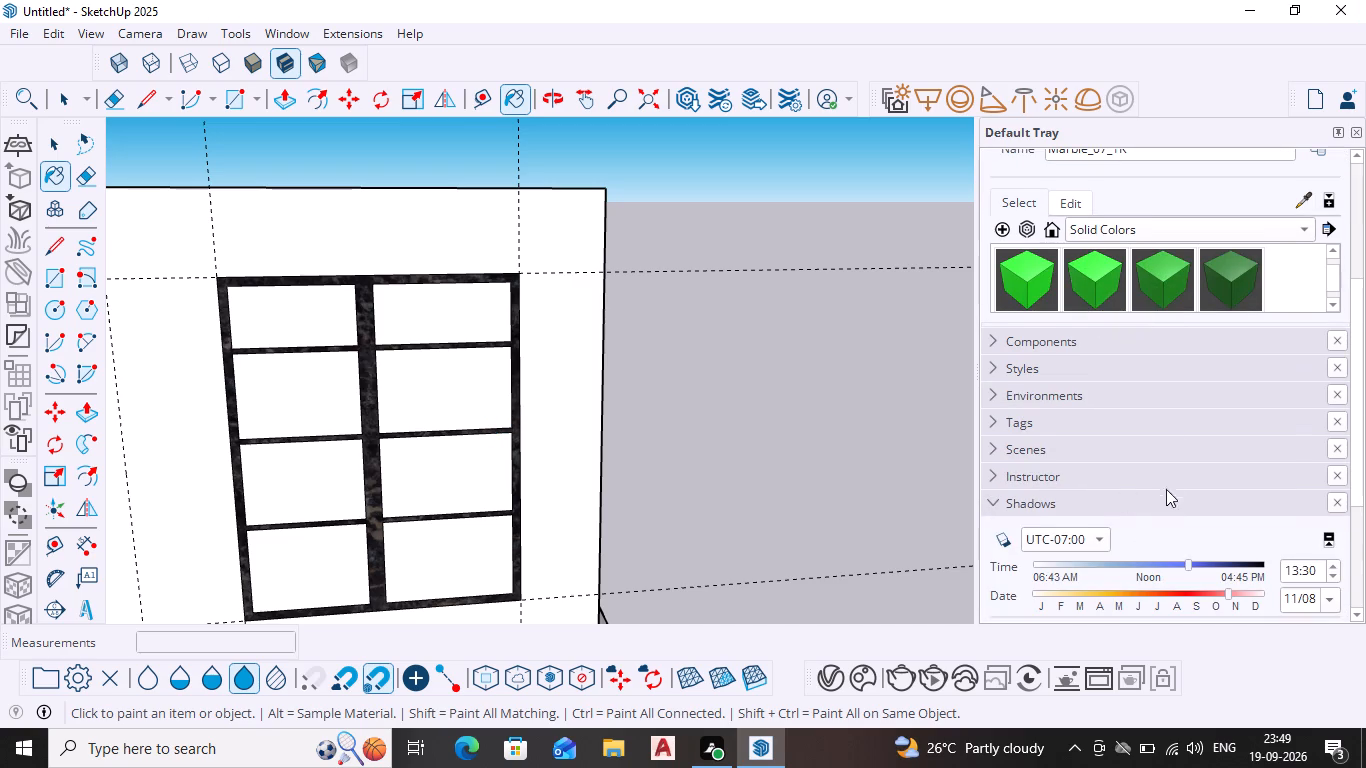
scroll(1172, 247, "down", 18)
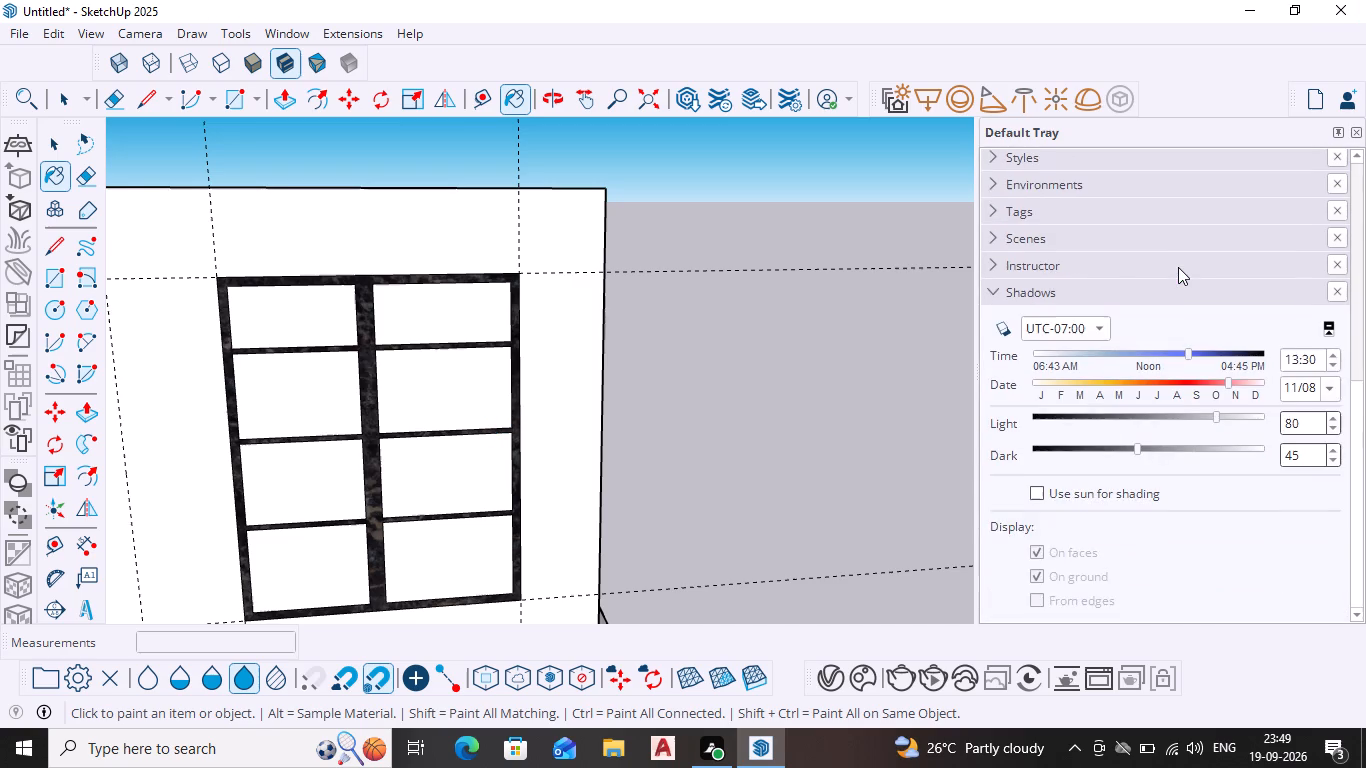
scroll(1178, 267, "up", 3)
left_click(1106, 230)
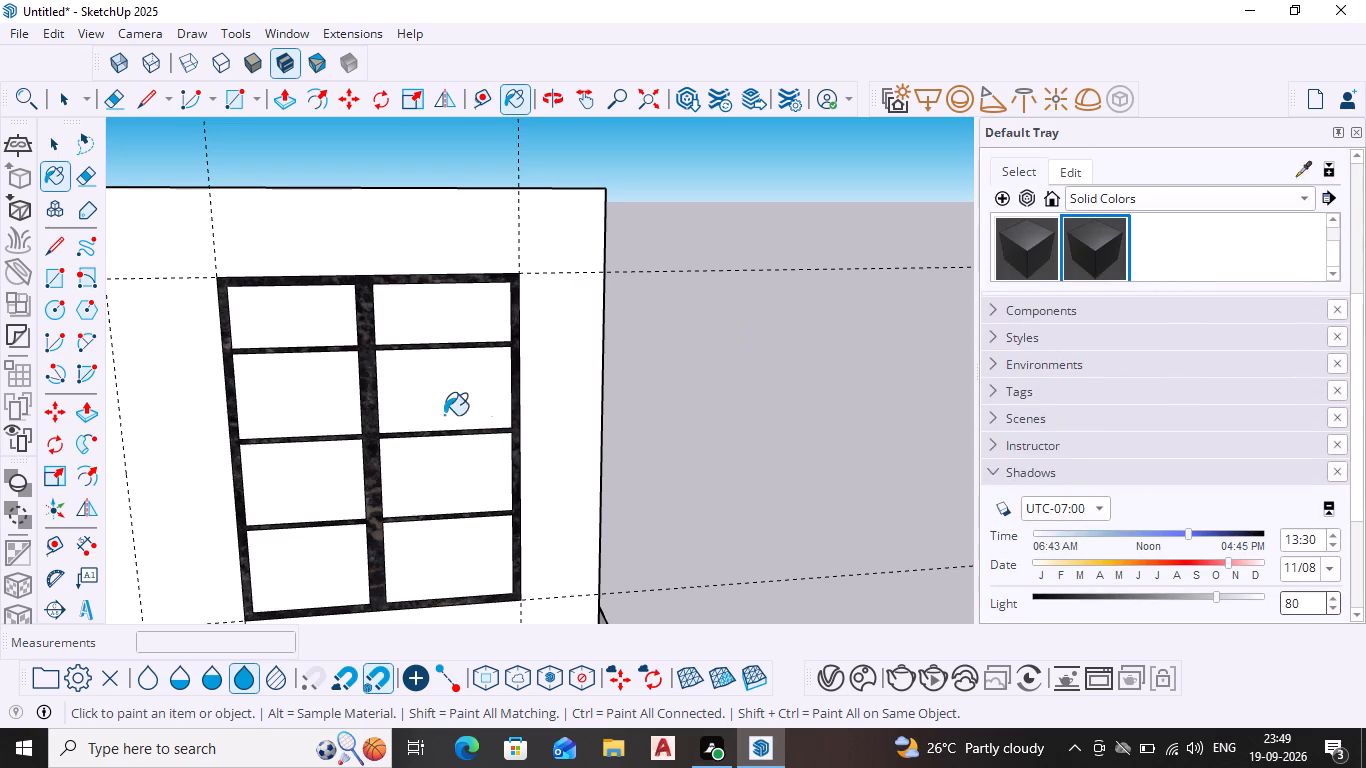
left_click(370, 425)
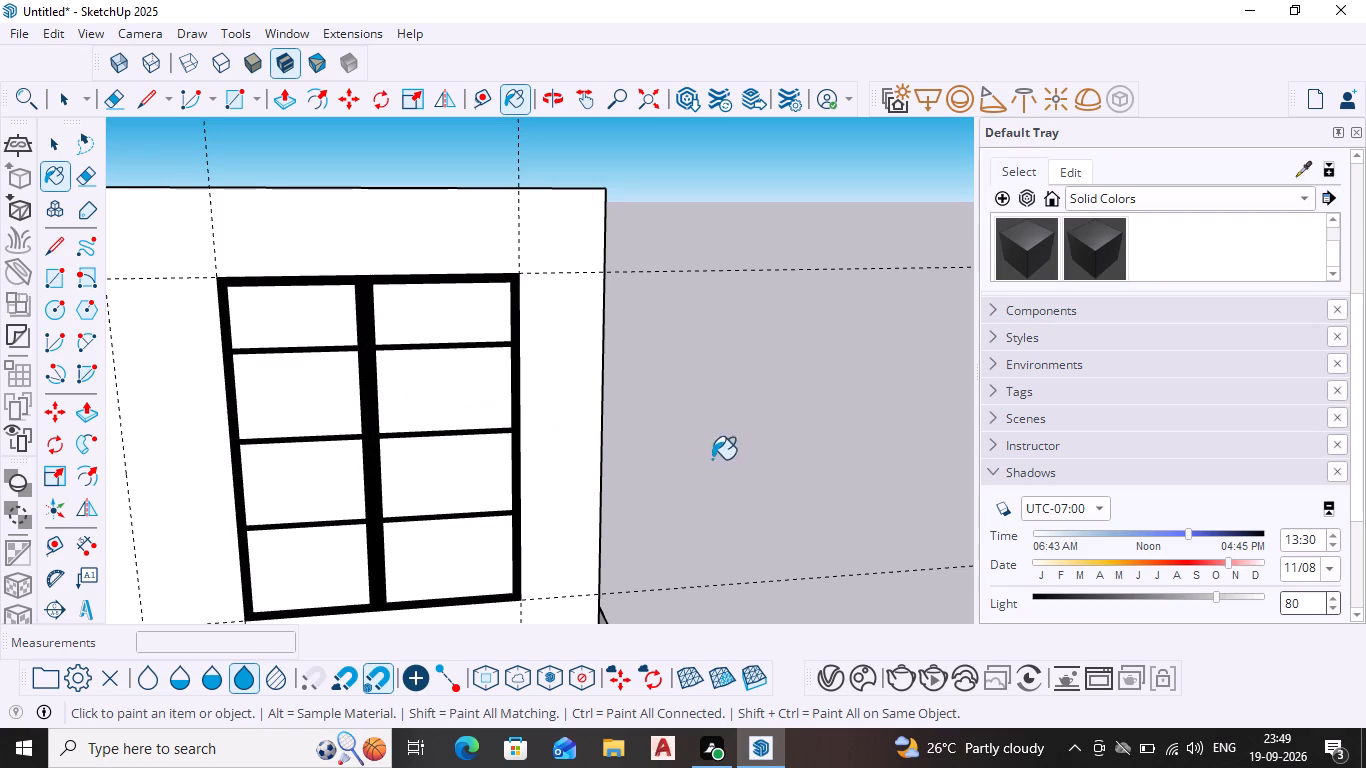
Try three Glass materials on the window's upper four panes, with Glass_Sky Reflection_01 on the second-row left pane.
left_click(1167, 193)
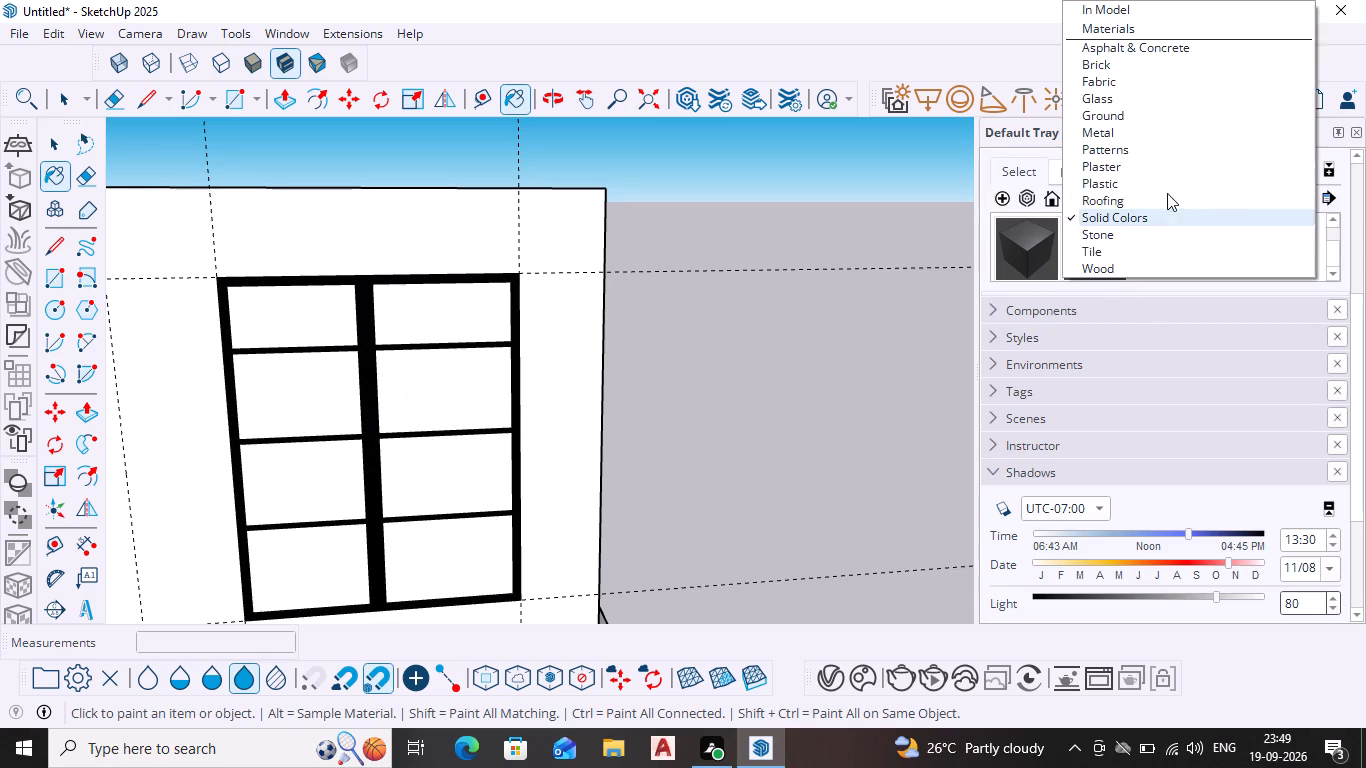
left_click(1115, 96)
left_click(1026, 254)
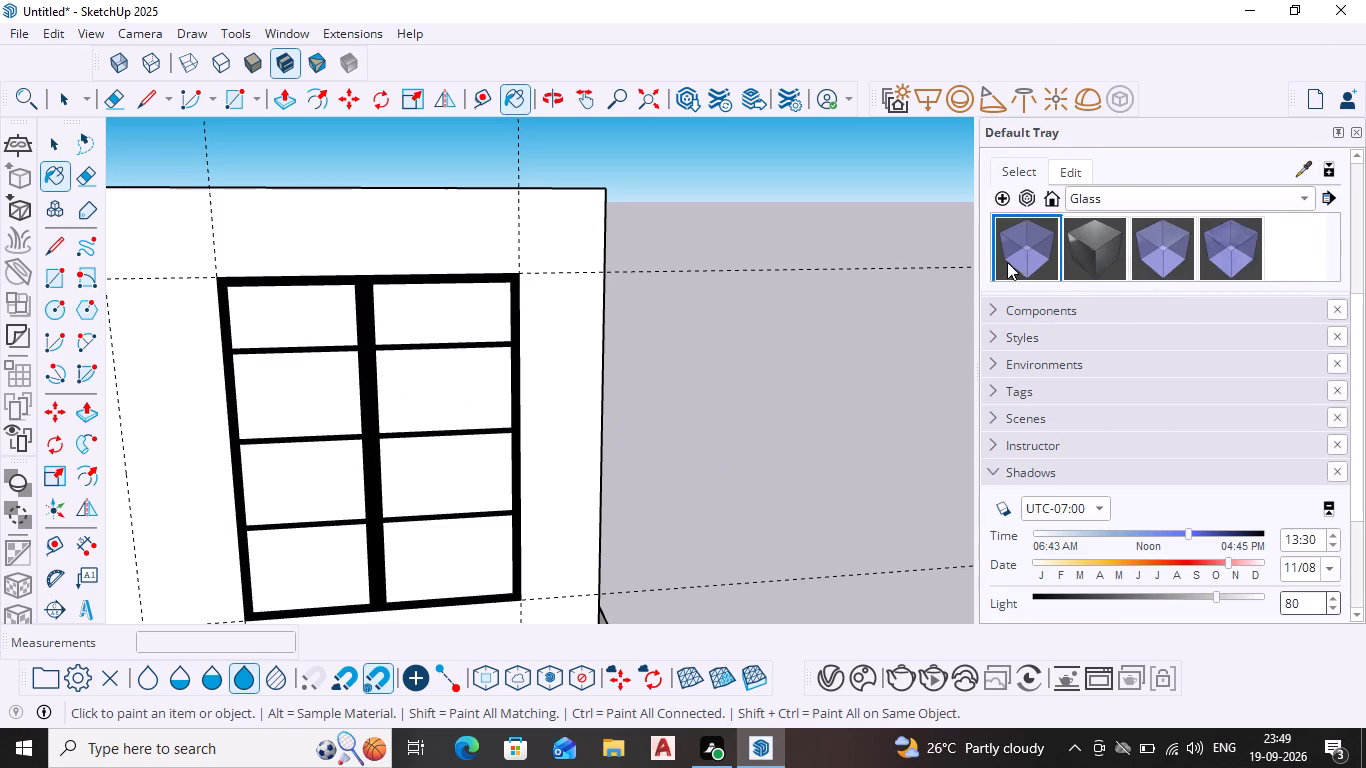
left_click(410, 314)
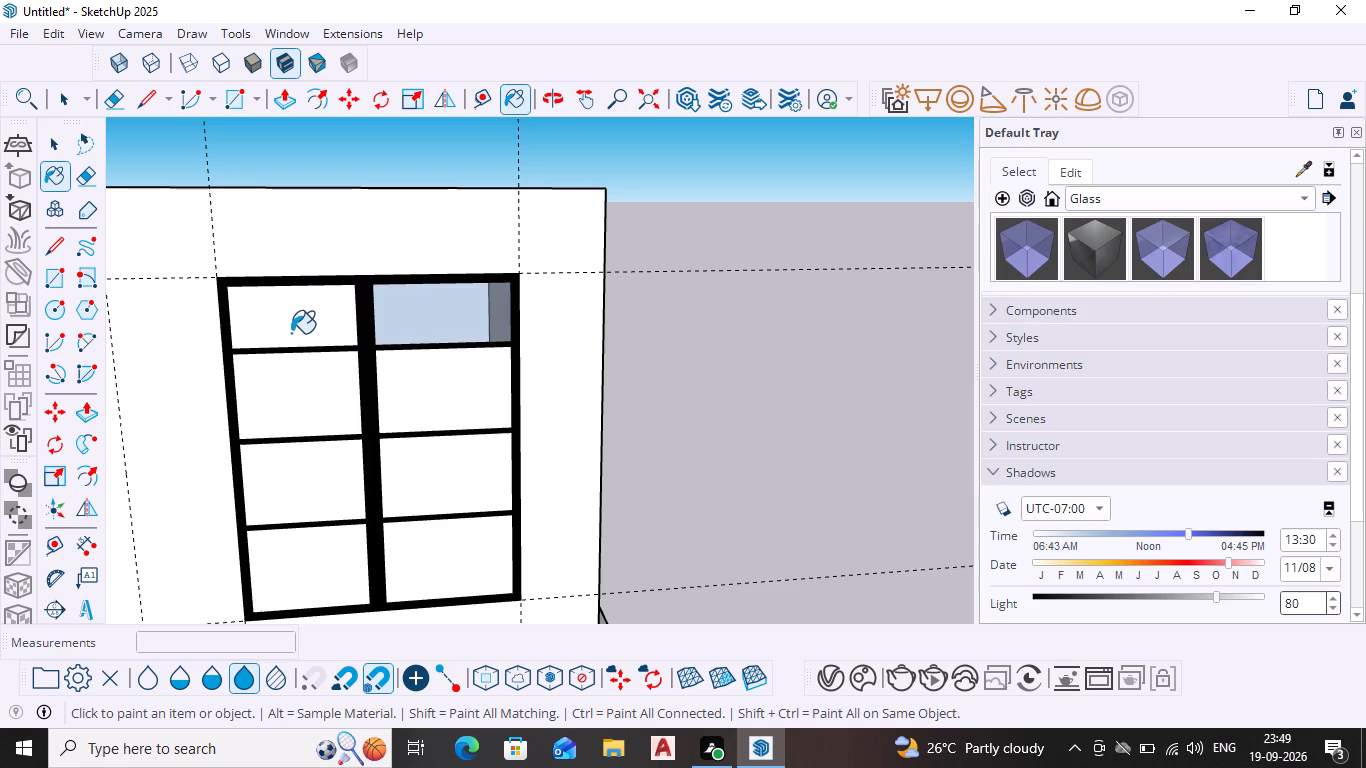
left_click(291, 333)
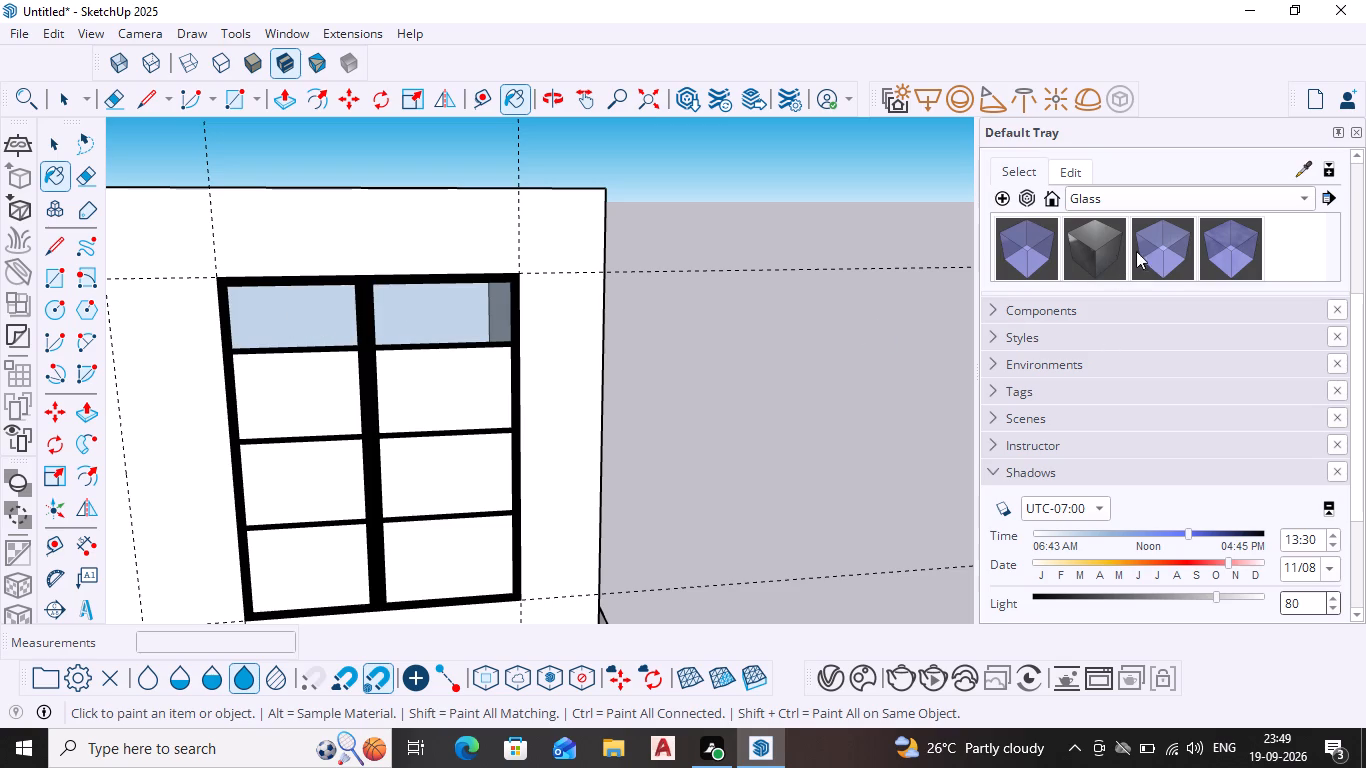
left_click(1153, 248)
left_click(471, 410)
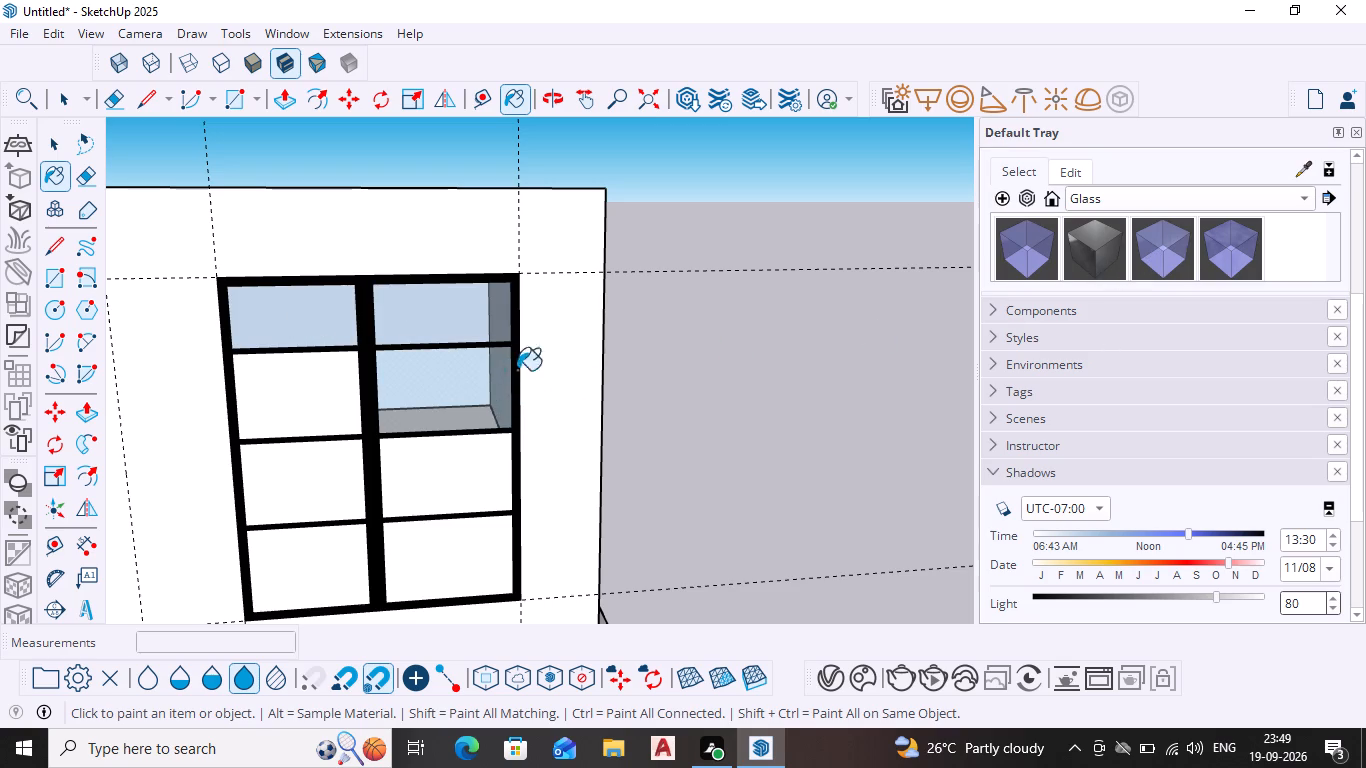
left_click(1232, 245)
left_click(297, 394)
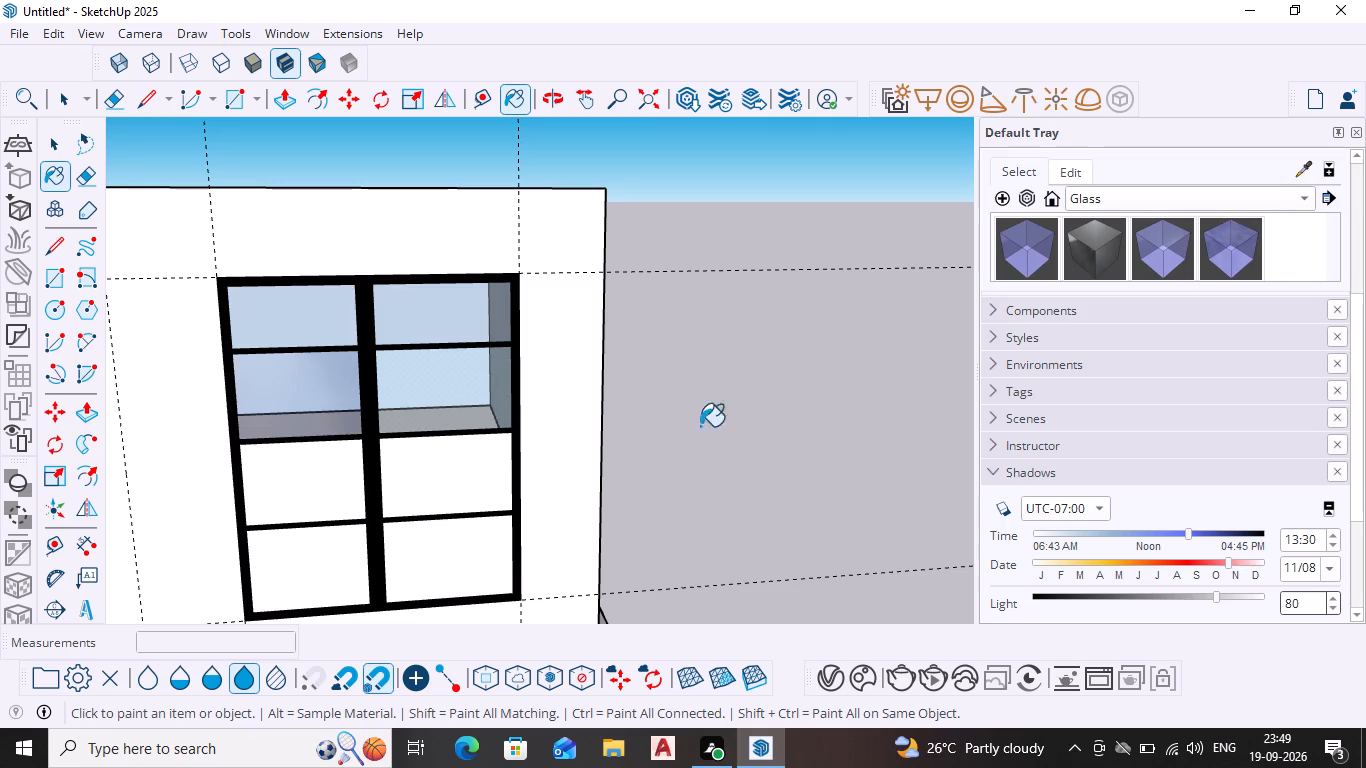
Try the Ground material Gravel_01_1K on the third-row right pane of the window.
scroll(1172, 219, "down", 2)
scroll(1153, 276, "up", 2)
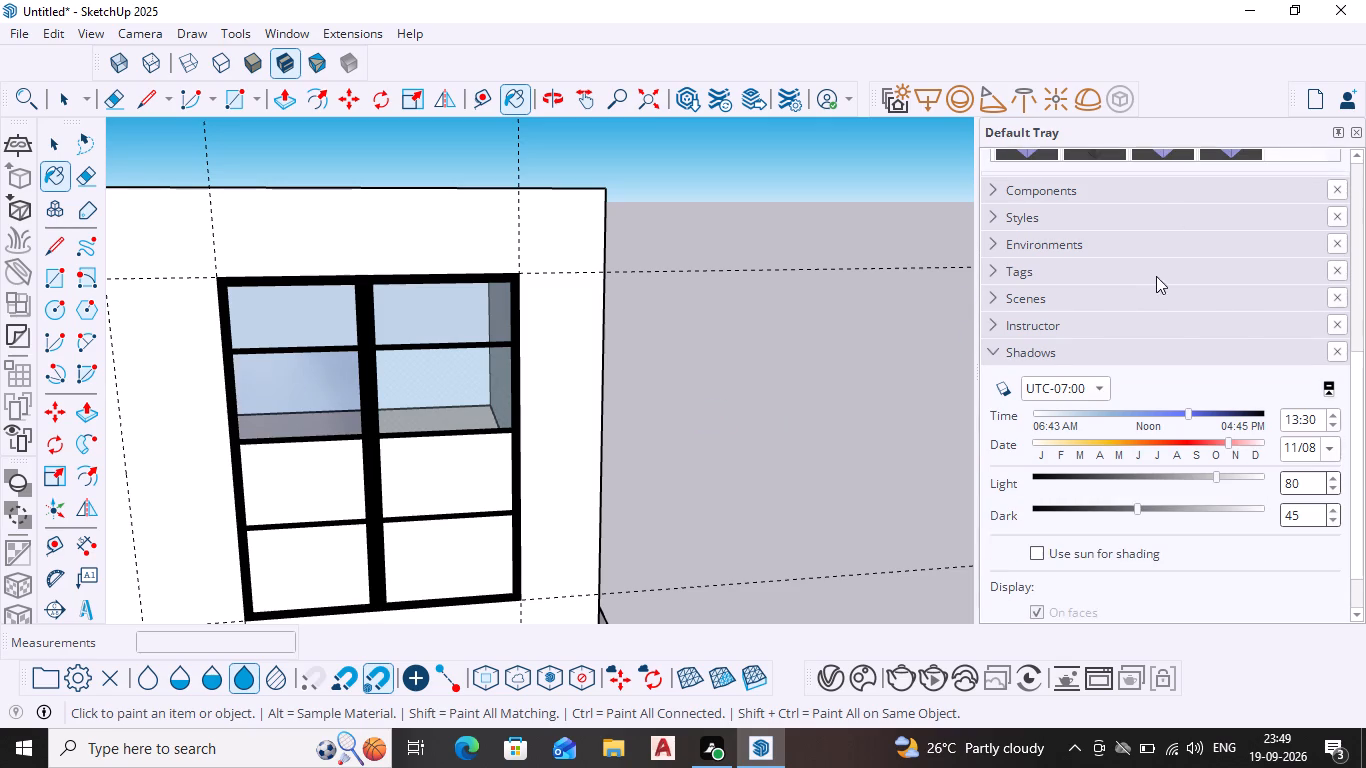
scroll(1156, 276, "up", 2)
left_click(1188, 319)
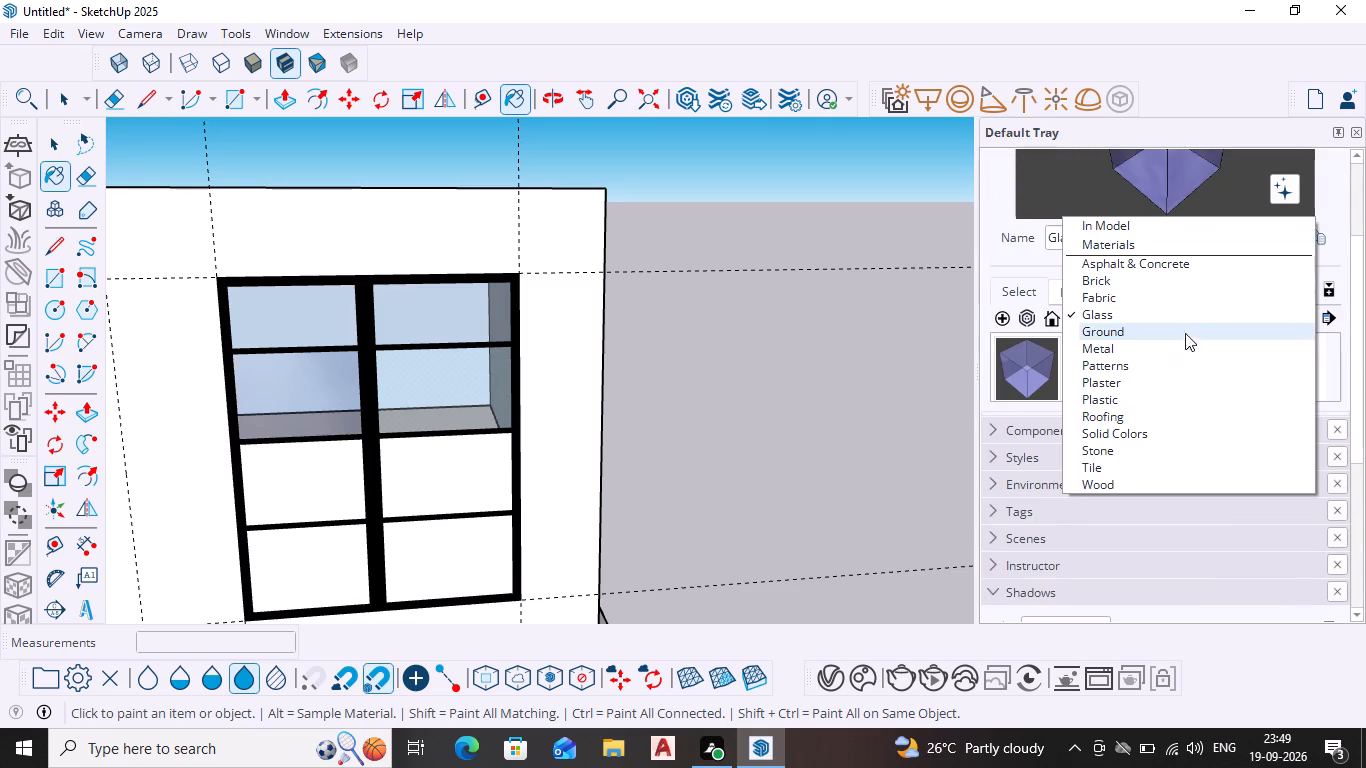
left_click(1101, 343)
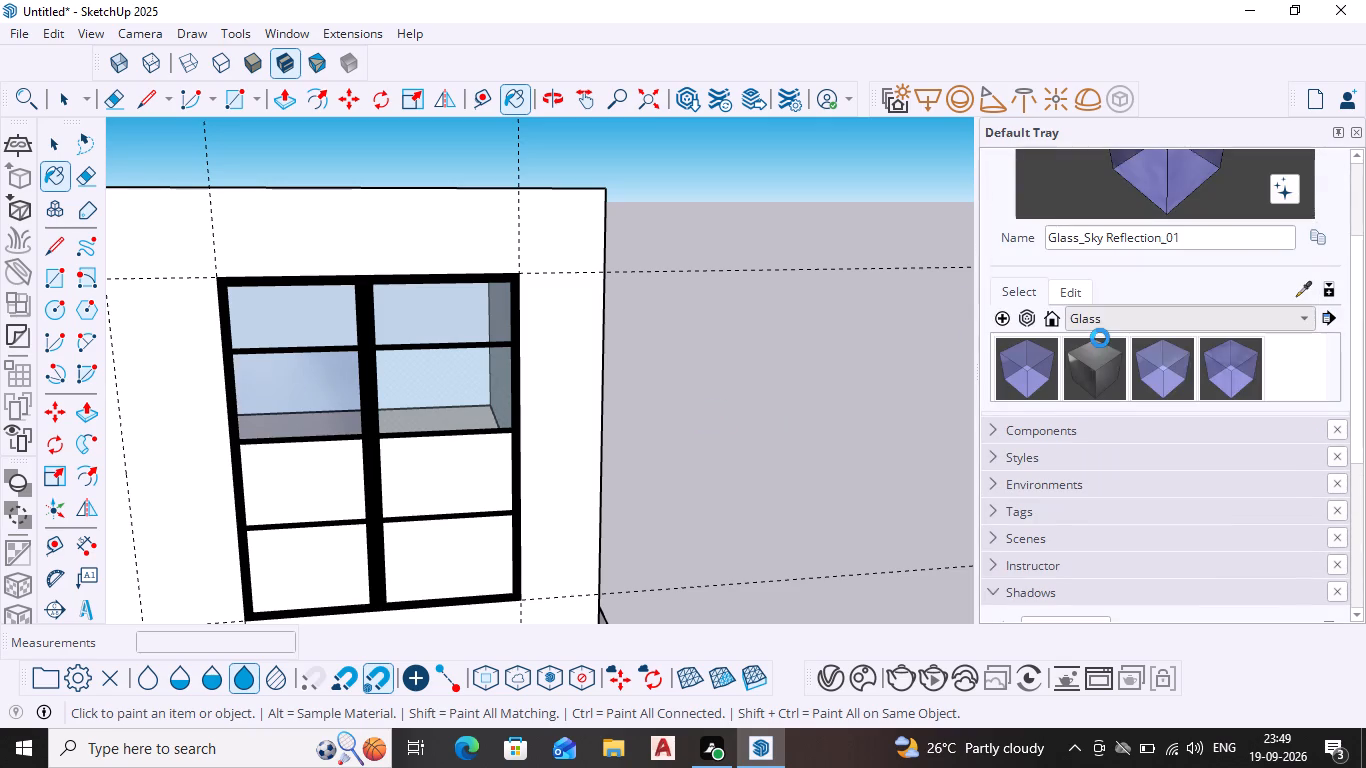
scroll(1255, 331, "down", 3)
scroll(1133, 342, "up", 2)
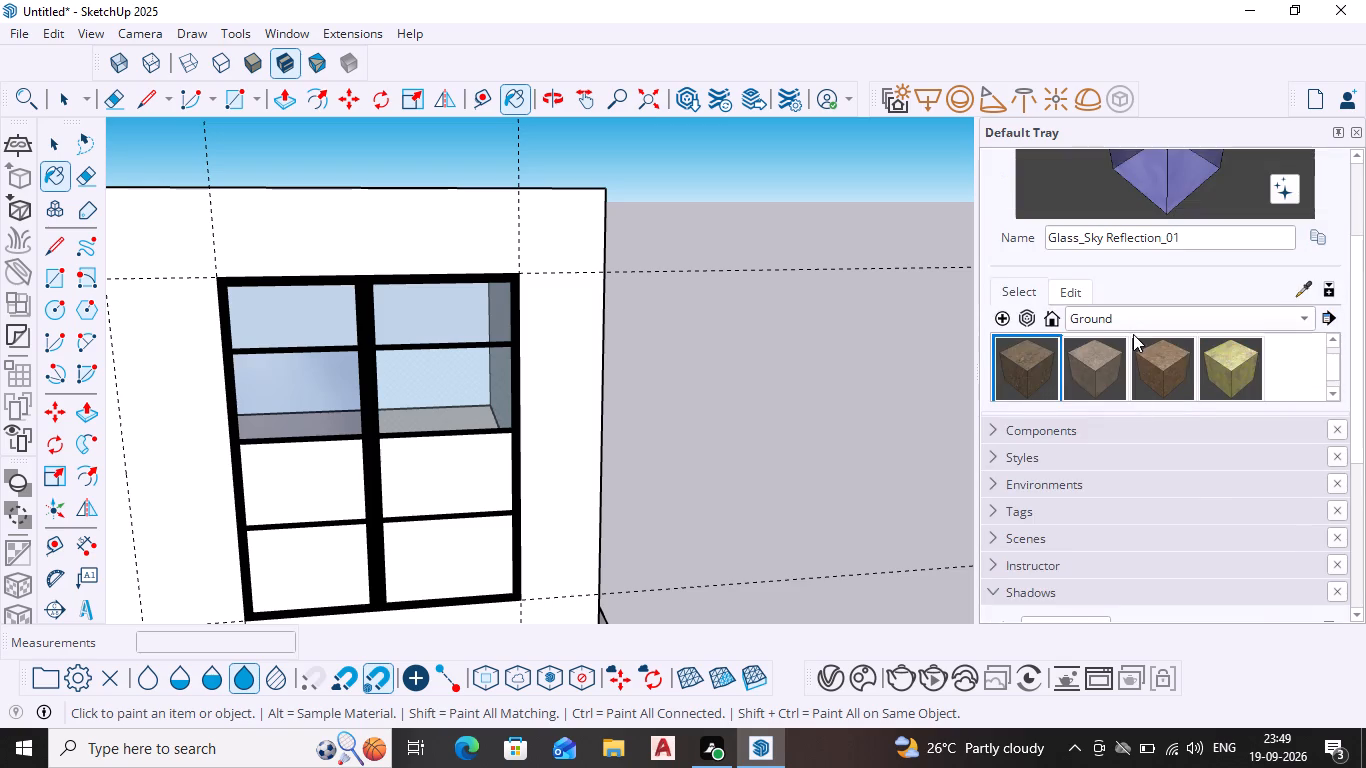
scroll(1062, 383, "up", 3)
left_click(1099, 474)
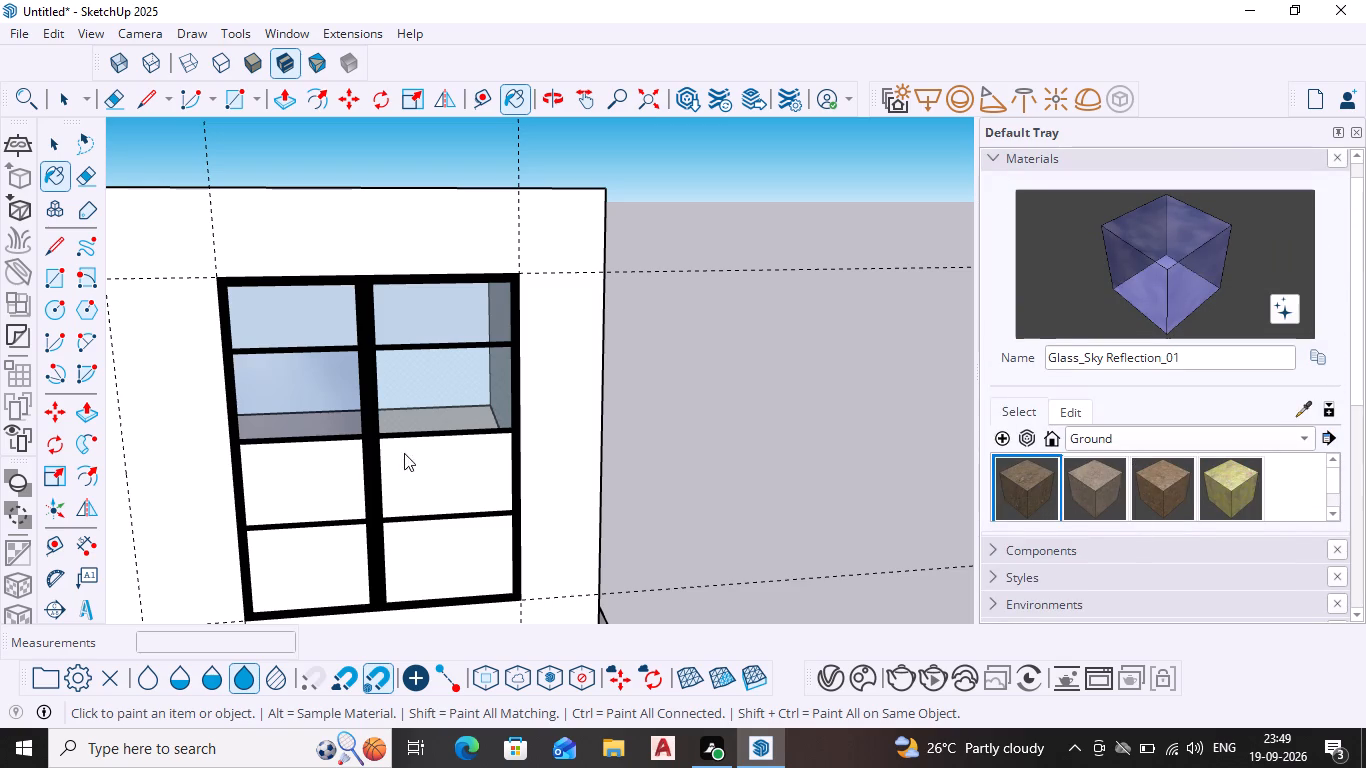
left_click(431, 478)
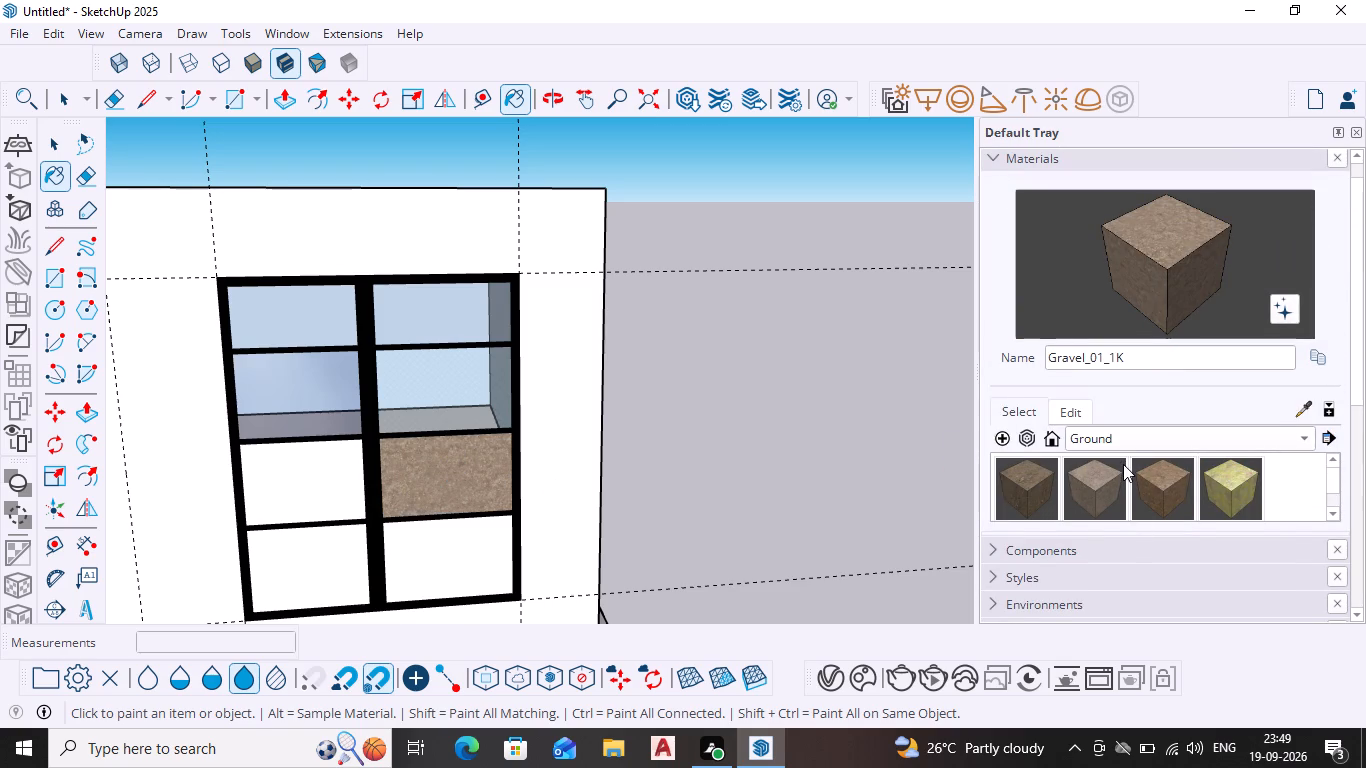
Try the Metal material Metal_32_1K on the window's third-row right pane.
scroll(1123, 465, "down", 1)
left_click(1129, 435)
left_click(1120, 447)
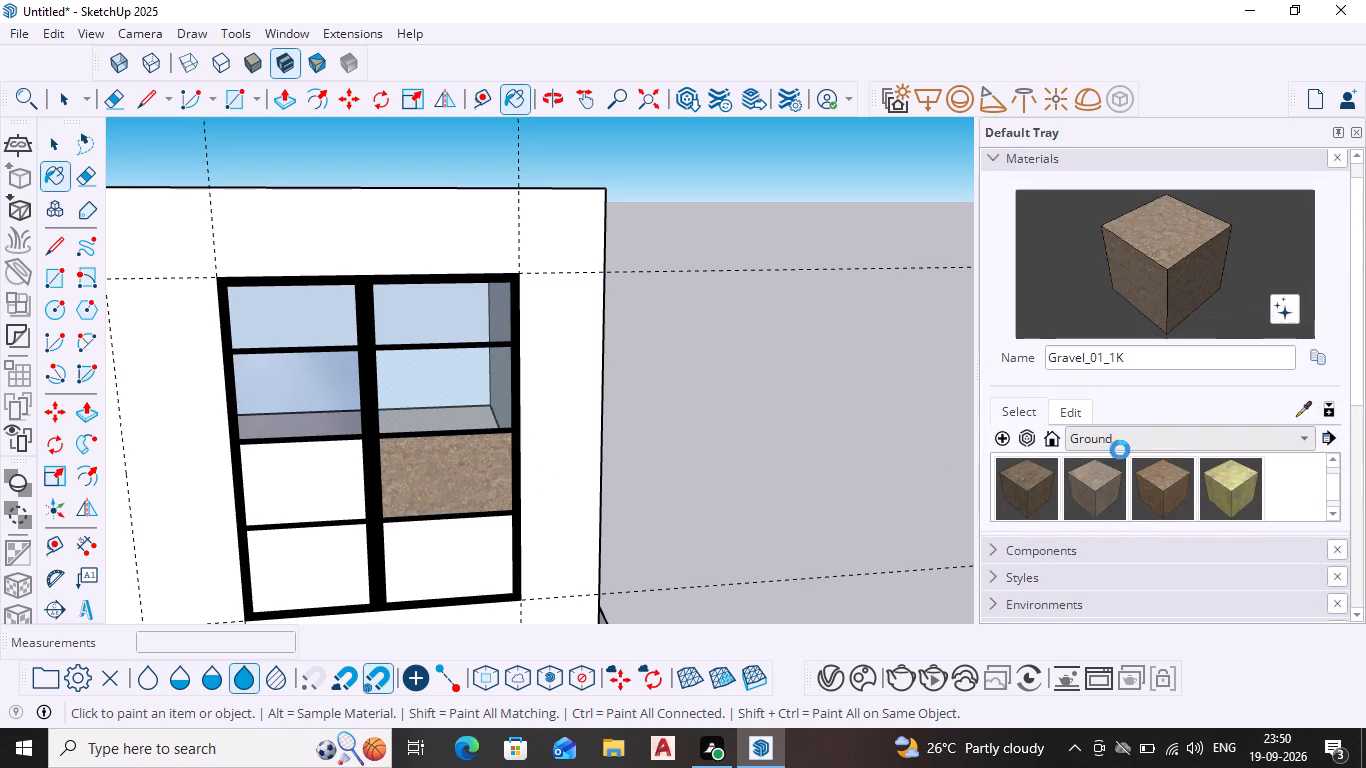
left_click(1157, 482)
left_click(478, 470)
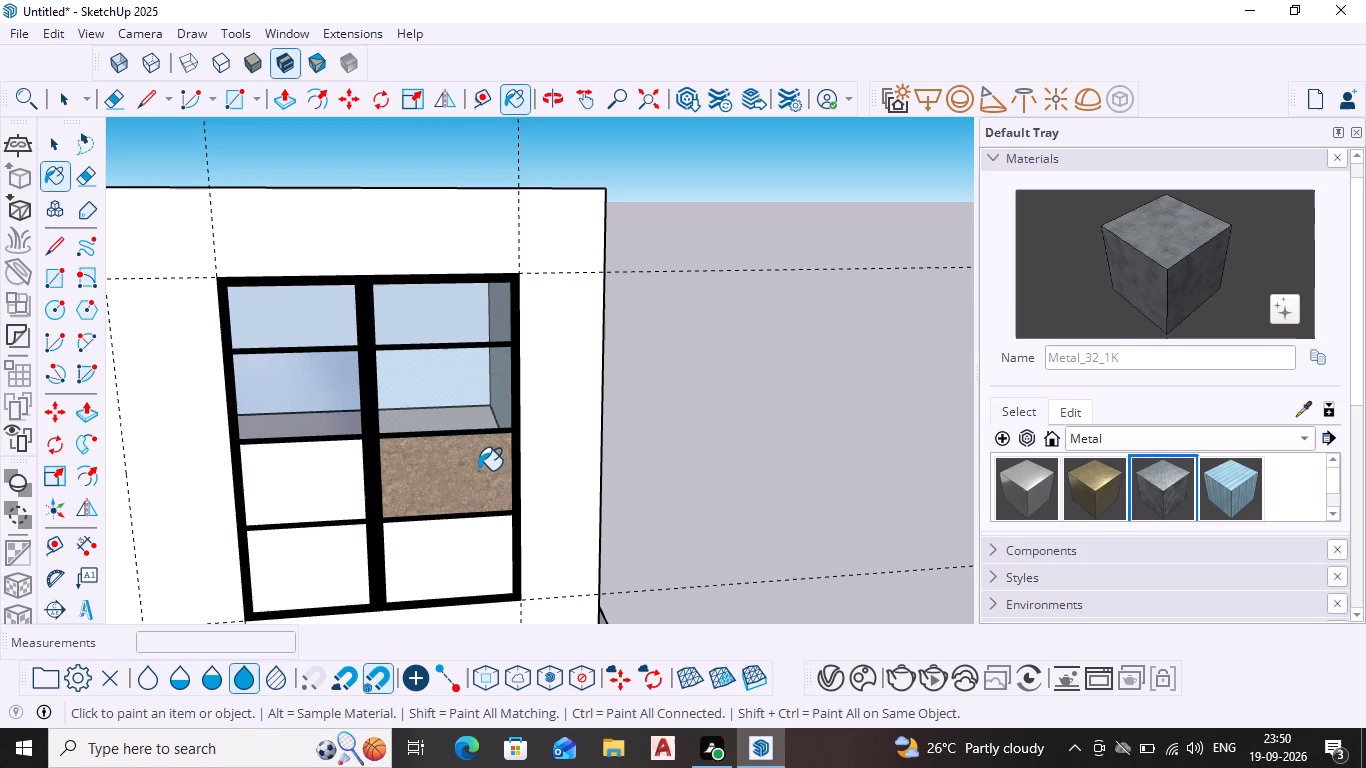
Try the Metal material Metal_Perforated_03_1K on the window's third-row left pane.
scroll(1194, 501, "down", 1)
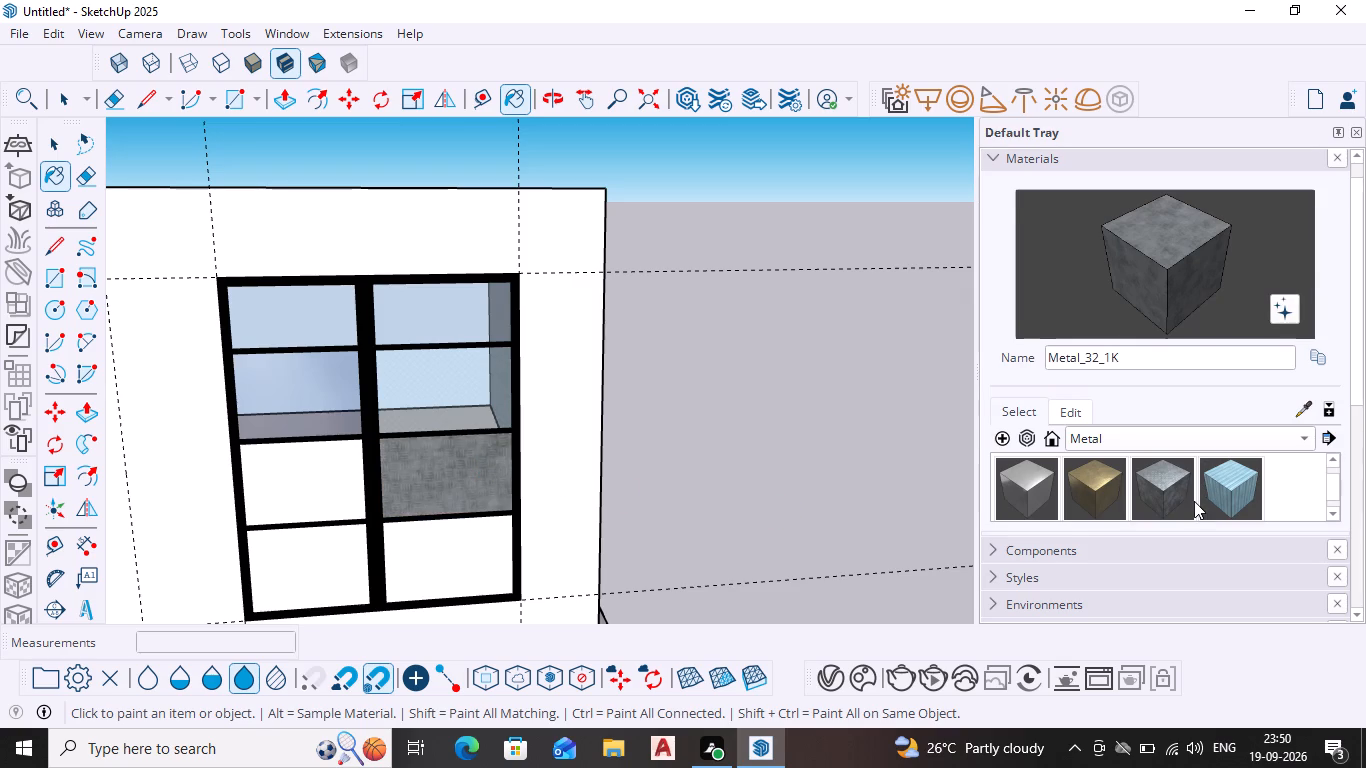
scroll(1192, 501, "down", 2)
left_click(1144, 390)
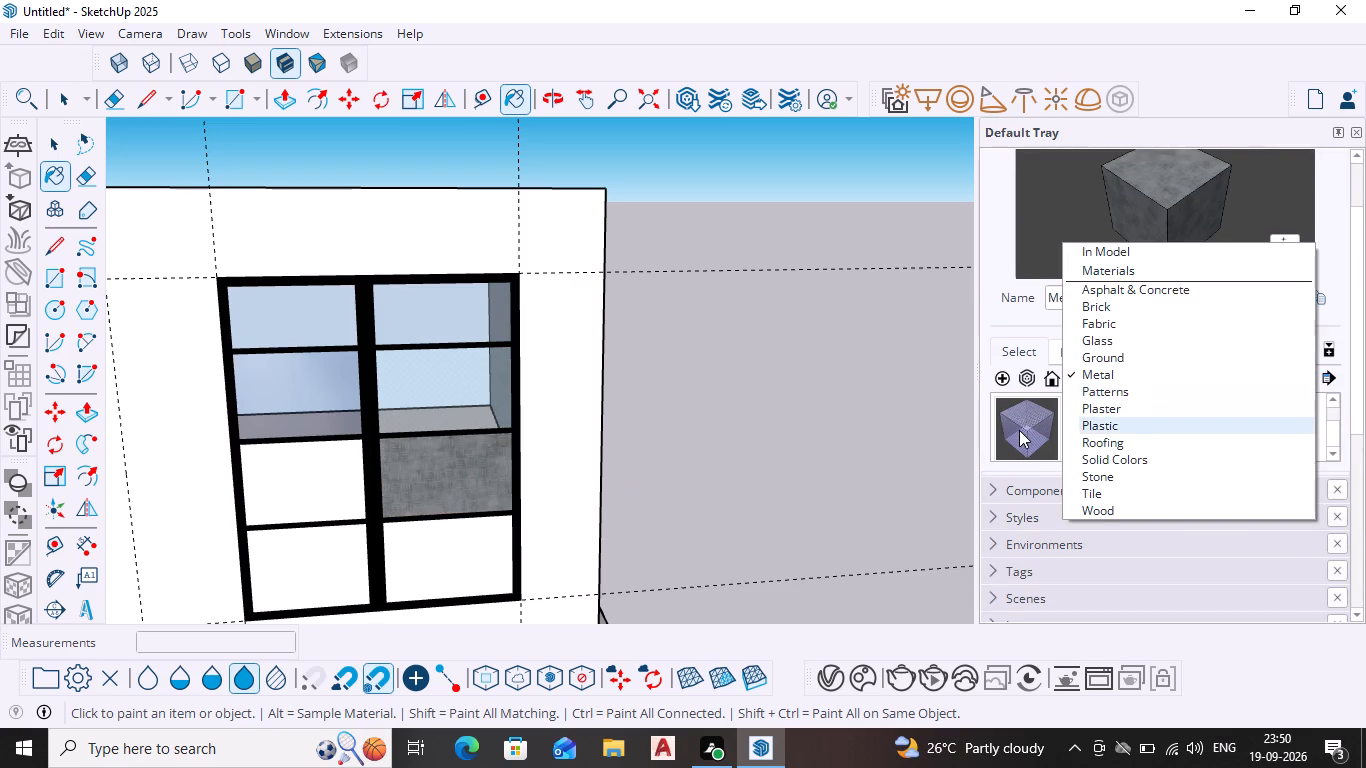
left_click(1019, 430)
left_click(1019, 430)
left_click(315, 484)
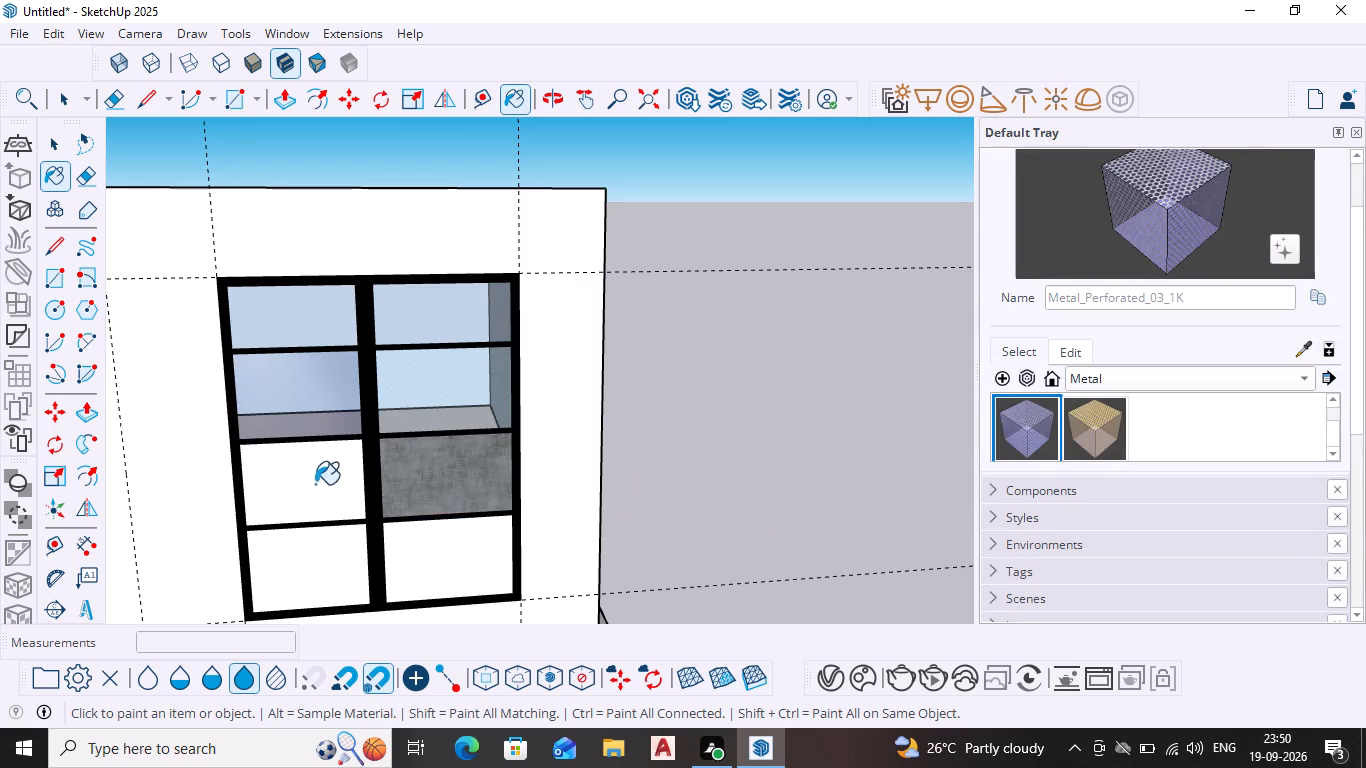
Paint all eight window panes with Glass_Sky Reflection_01 from the Glass collection.
left_click(1122, 380)
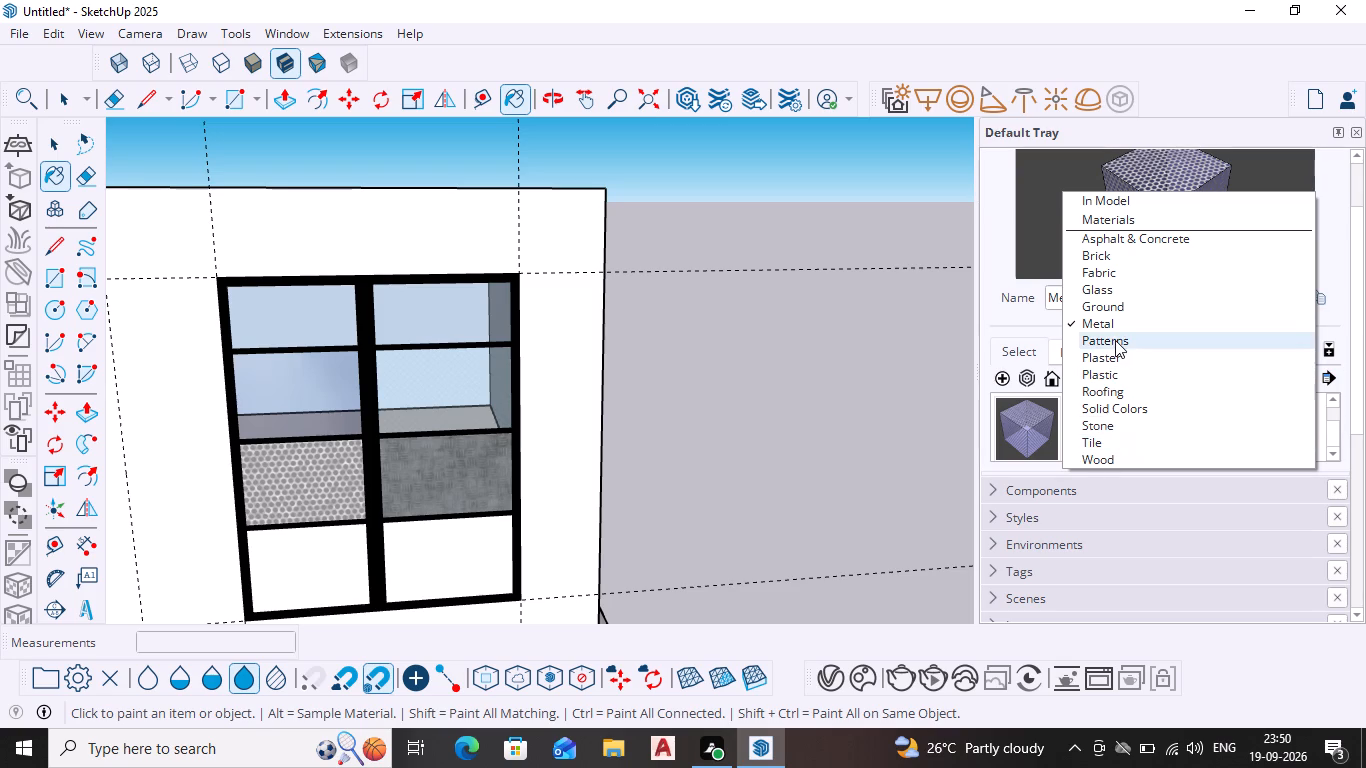
left_click(1109, 288)
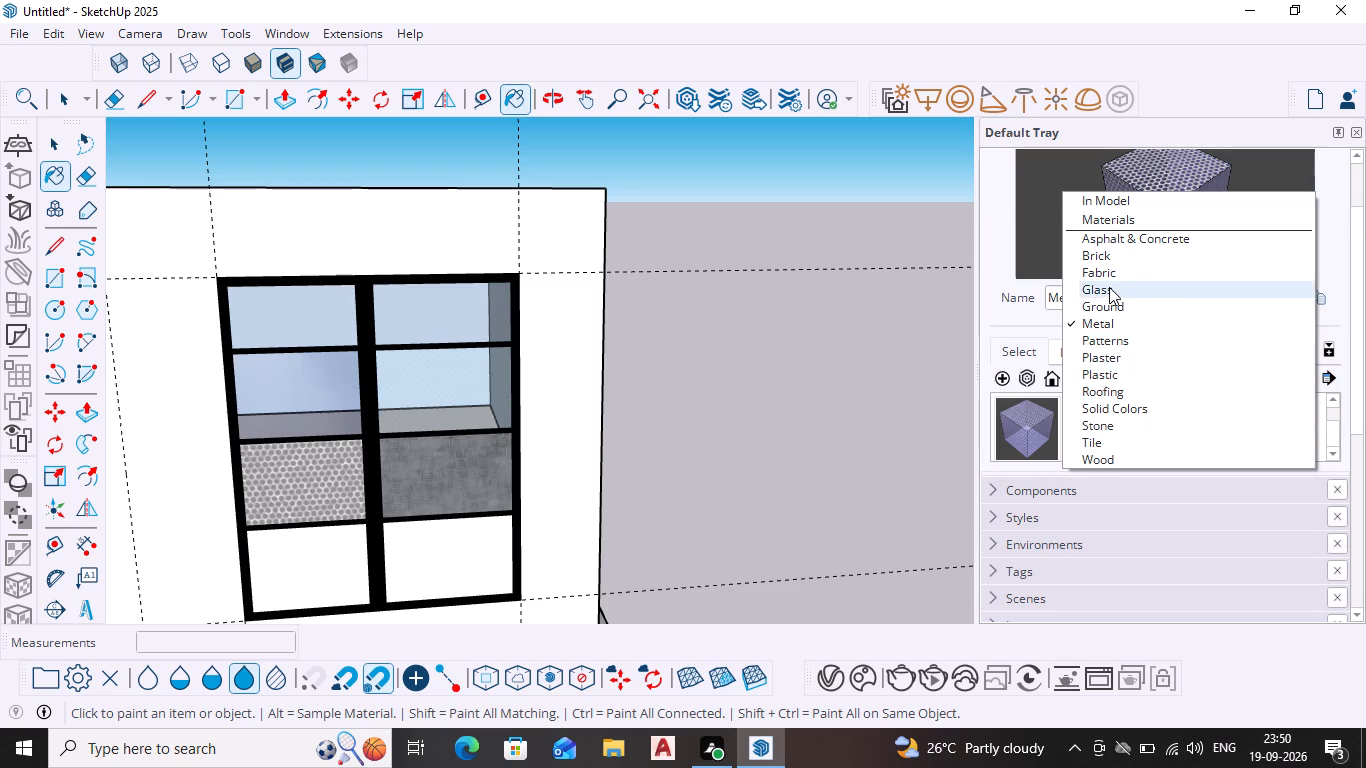
scroll(1188, 422, "down", 2)
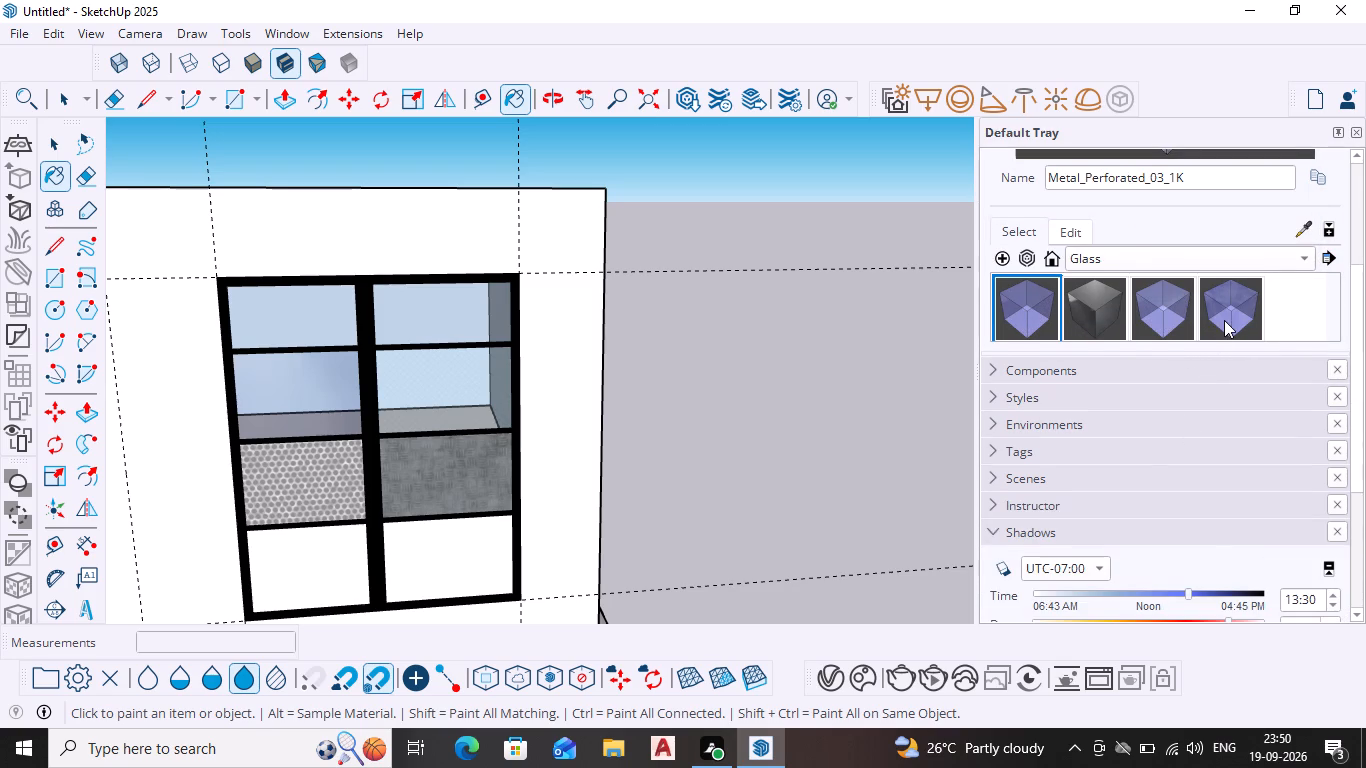
left_click(1224, 320)
left_click(330, 331)
left_click(307, 395)
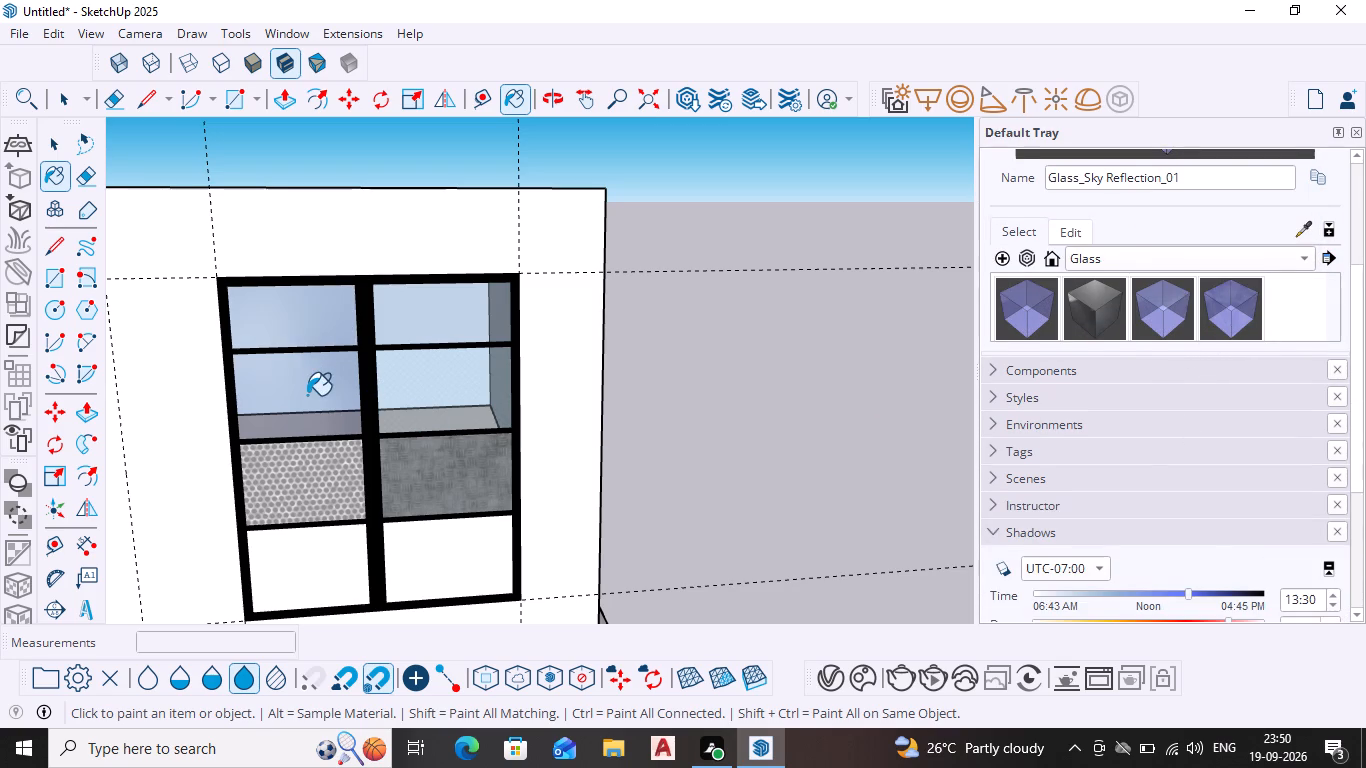
left_click(437, 341)
left_click(428, 396)
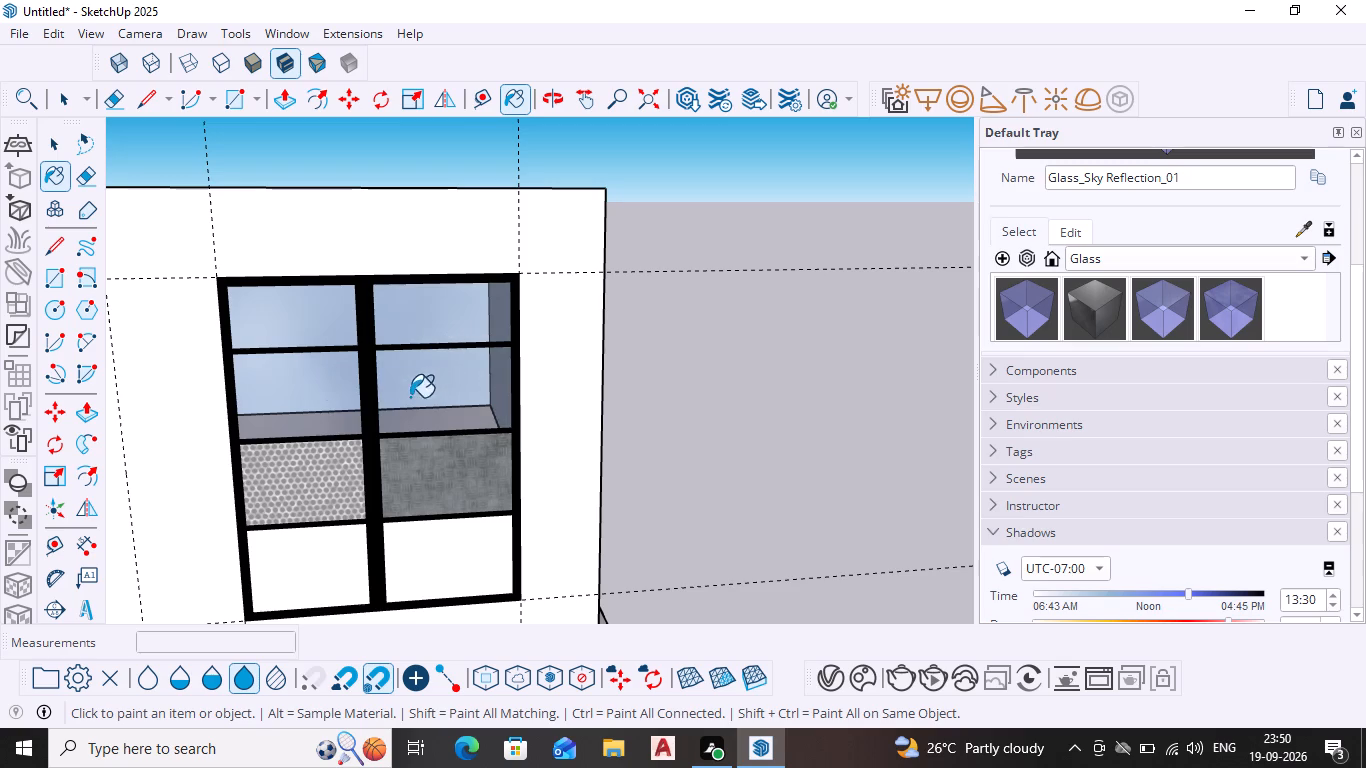
left_click(282, 424)
left_click(296, 486)
left_click(303, 571)
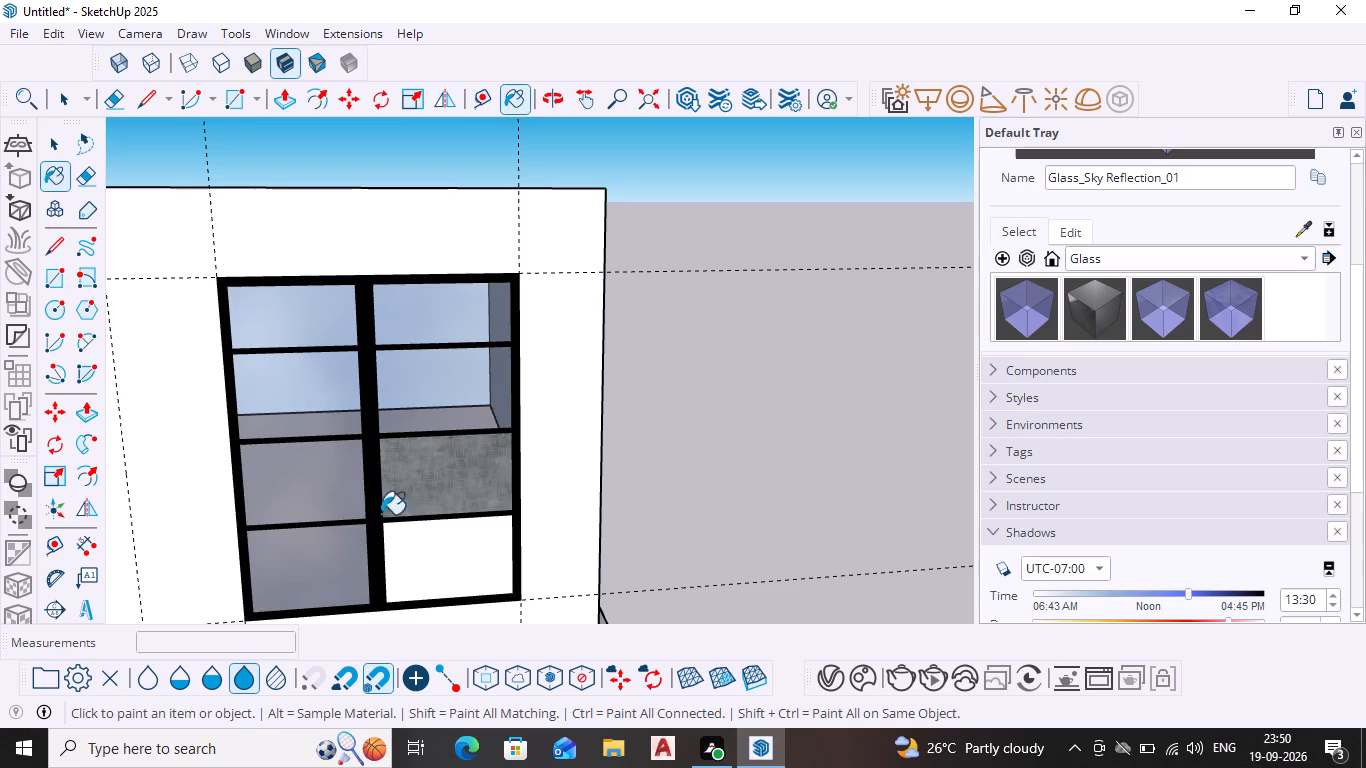
left_click(423, 480)
left_click(418, 572)
Delete the spare window frame standing apart from the house.
scroll(560, 479, "down", 9)
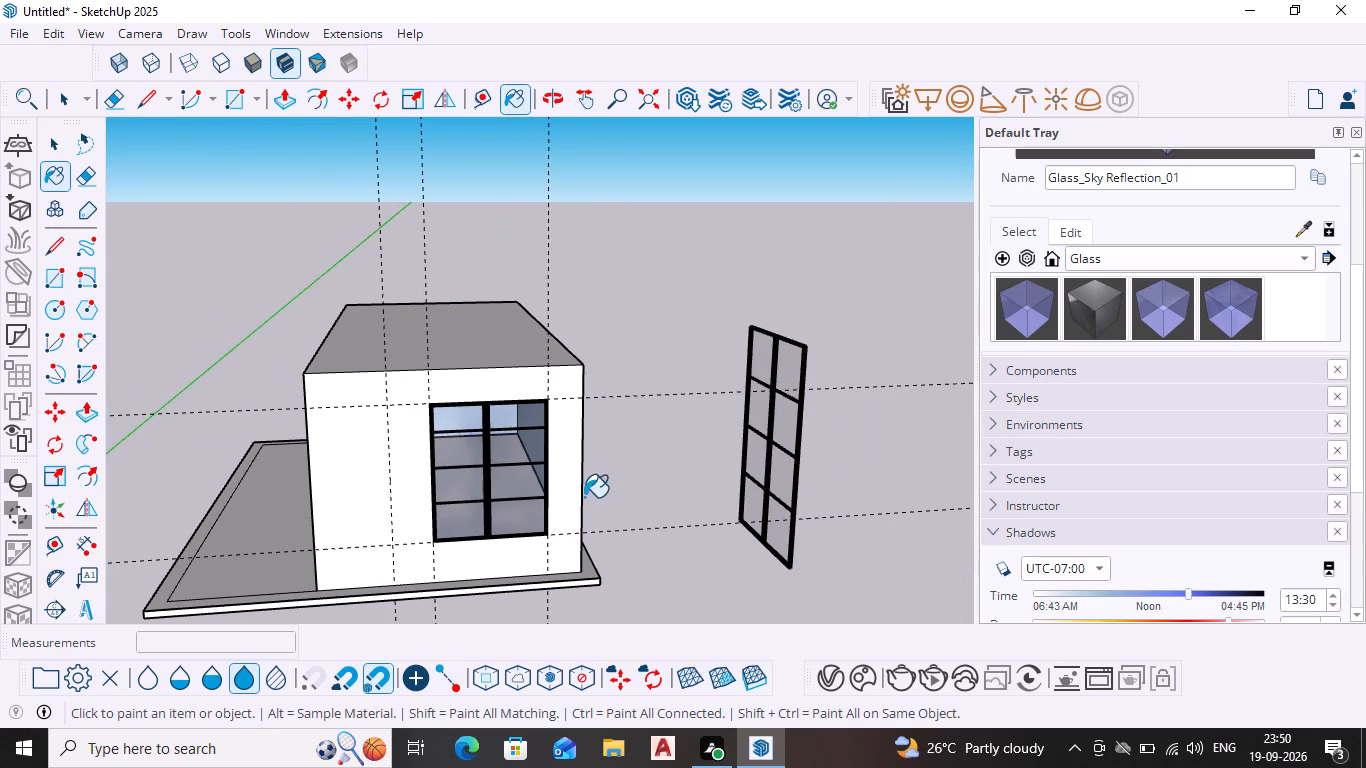
key("space")
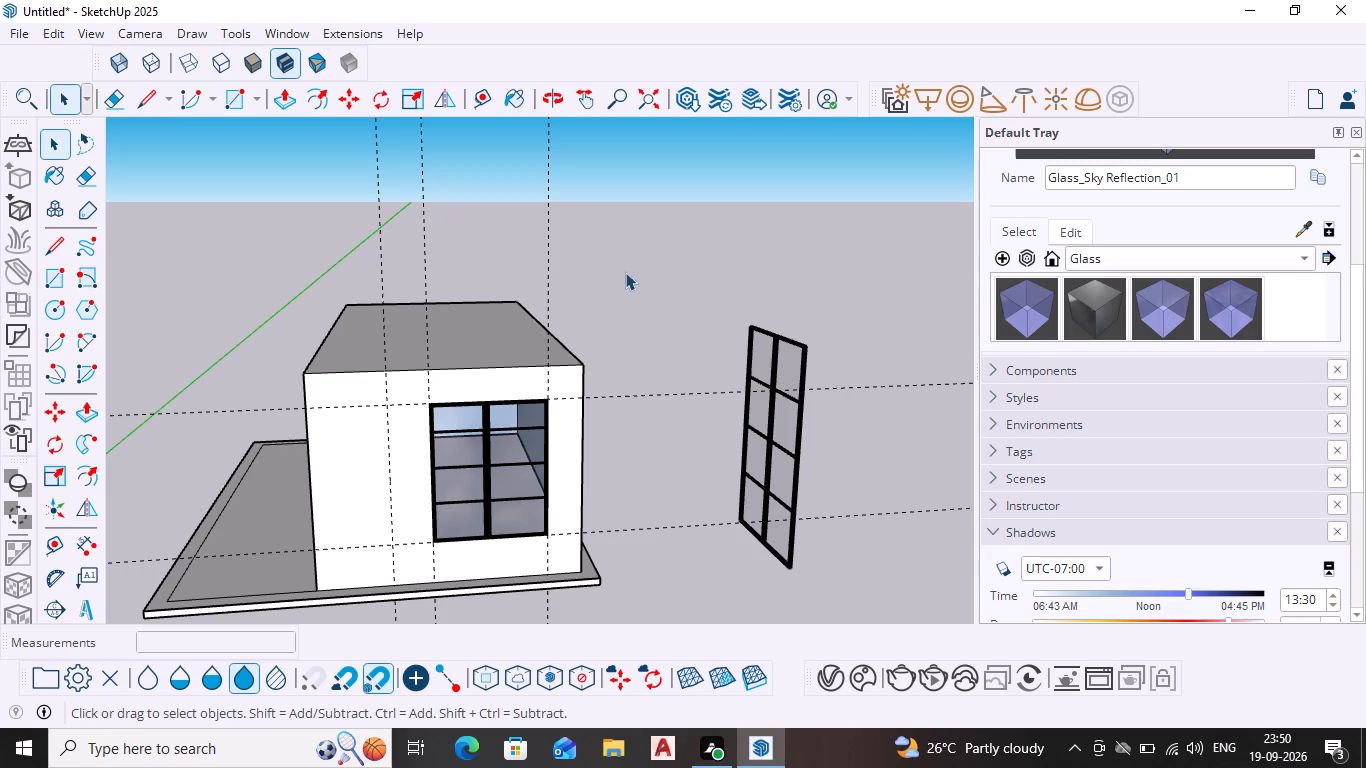
left_click(749, 357)
key("Delete")
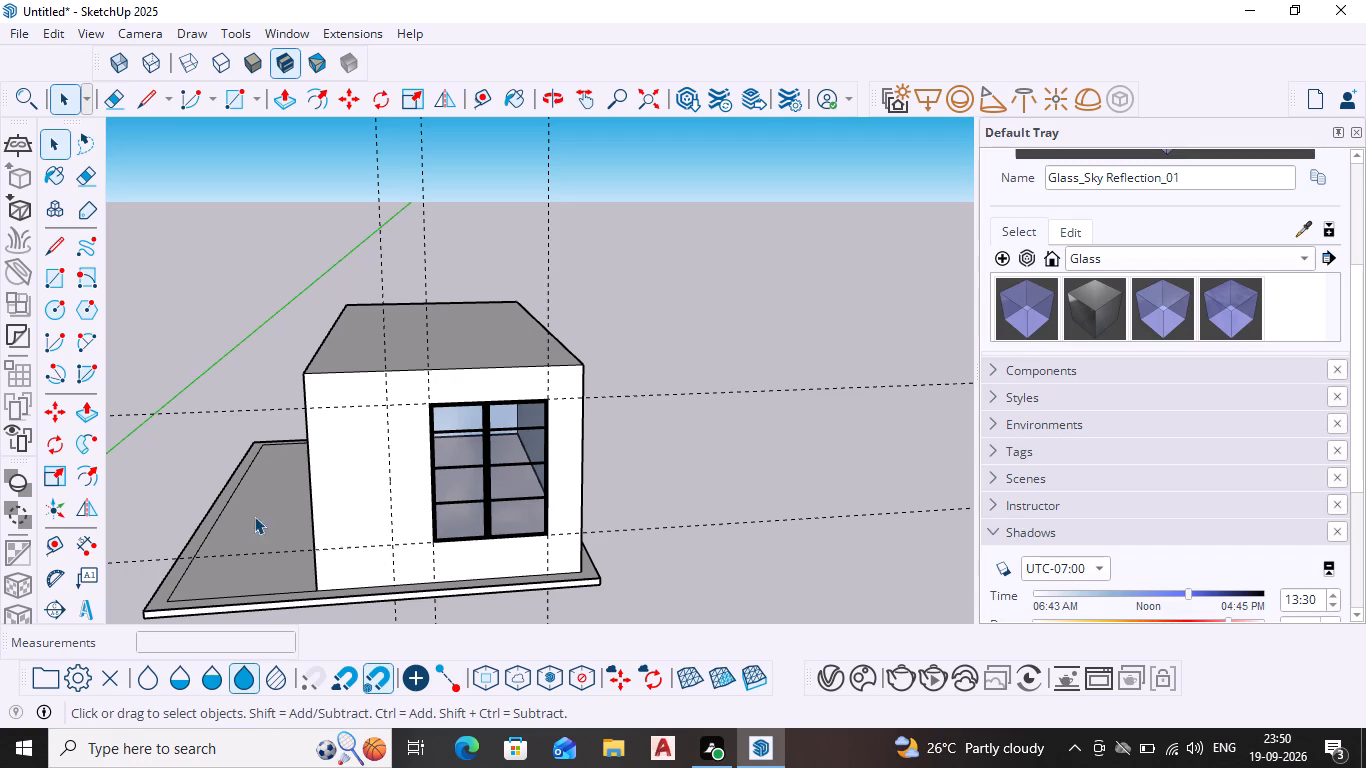
Draw a rectangle about 4' 7" high by 3' 1" wide on the front wall, left of the window.
scroll(380, 376, "down", 1)
scroll(372, 502, "up", 3)
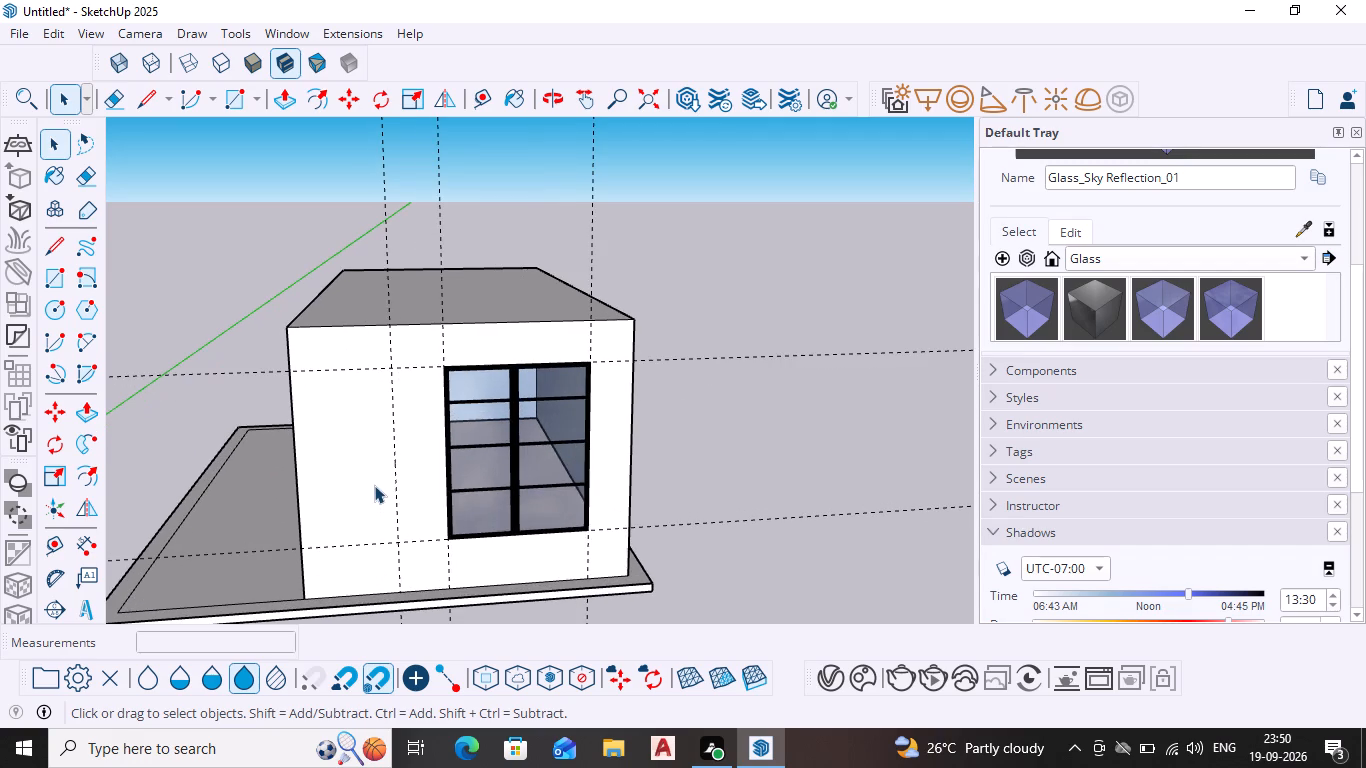
middle_click_drag(387, 510, 402, 425)
scroll(364, 448, "up", 1)
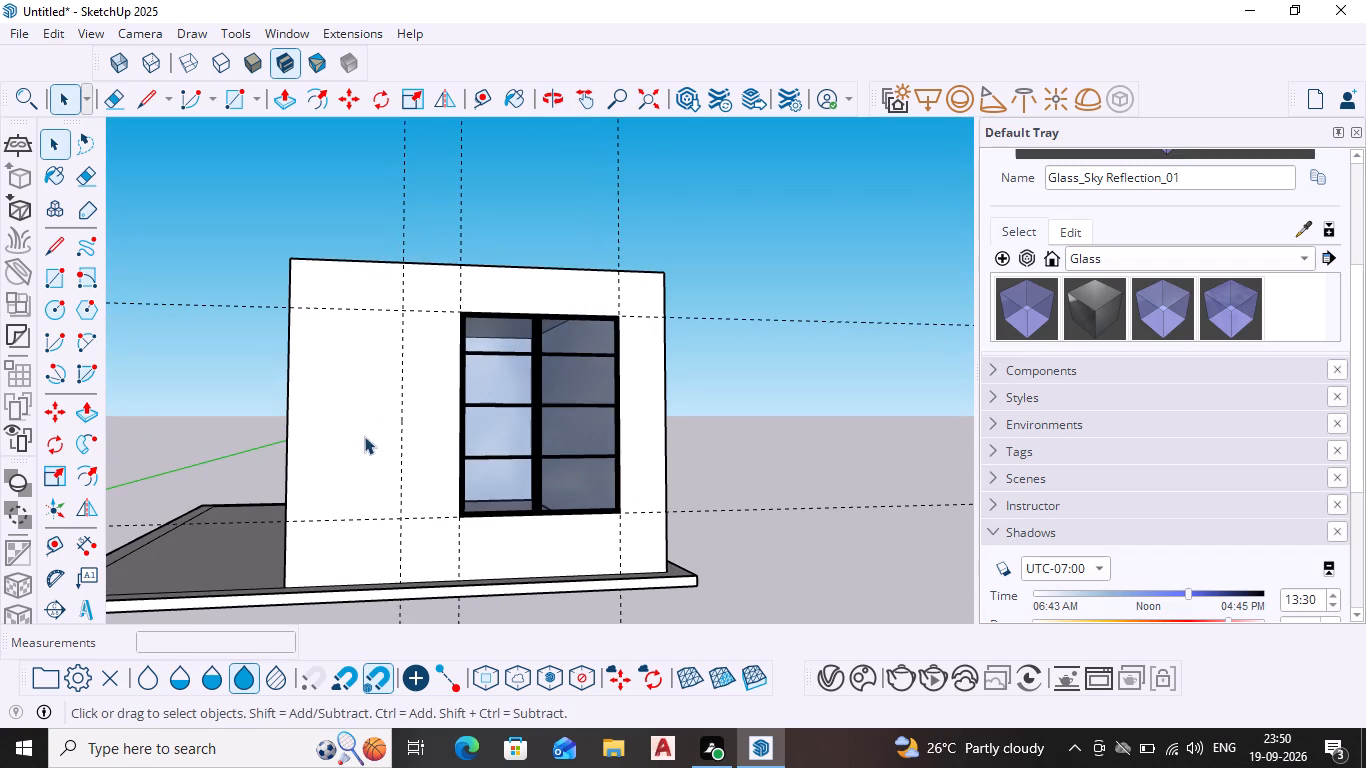
left_click(61, 291)
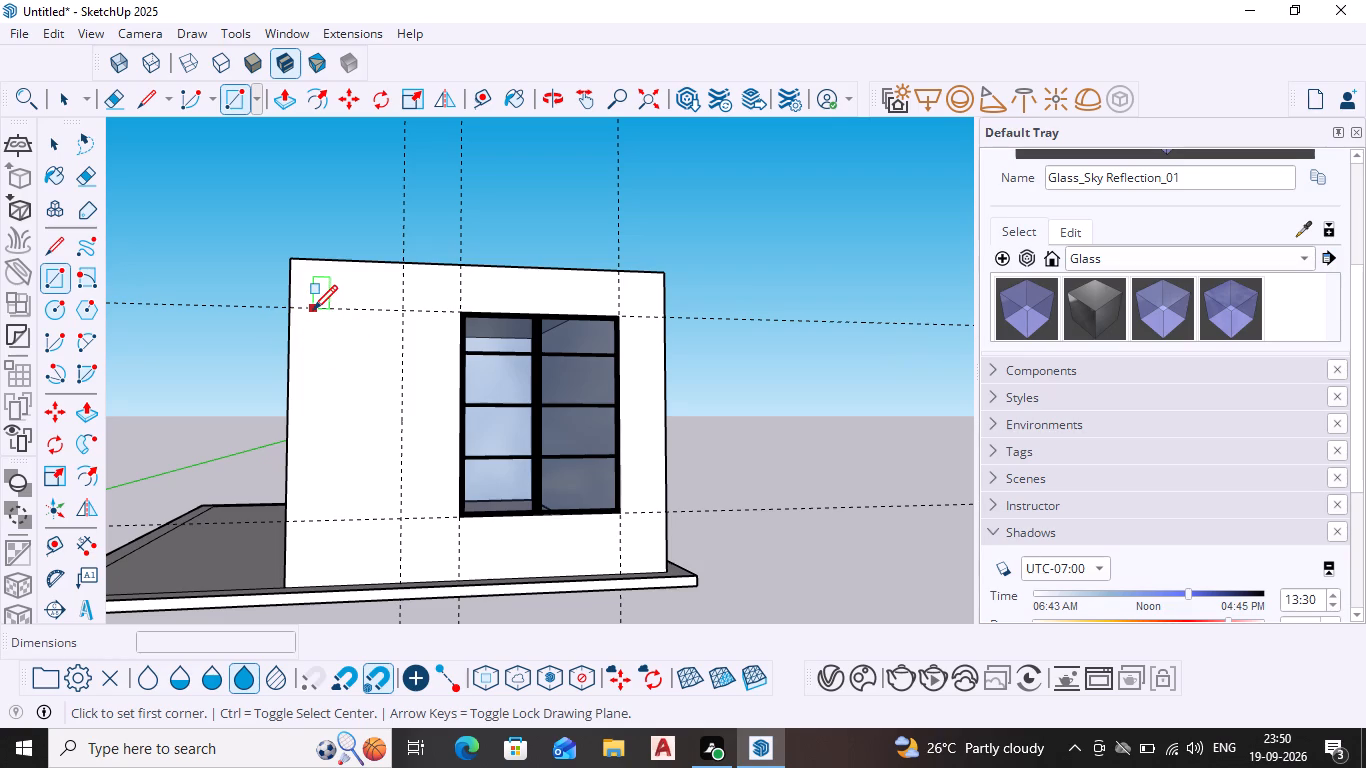
left_click(311, 312)
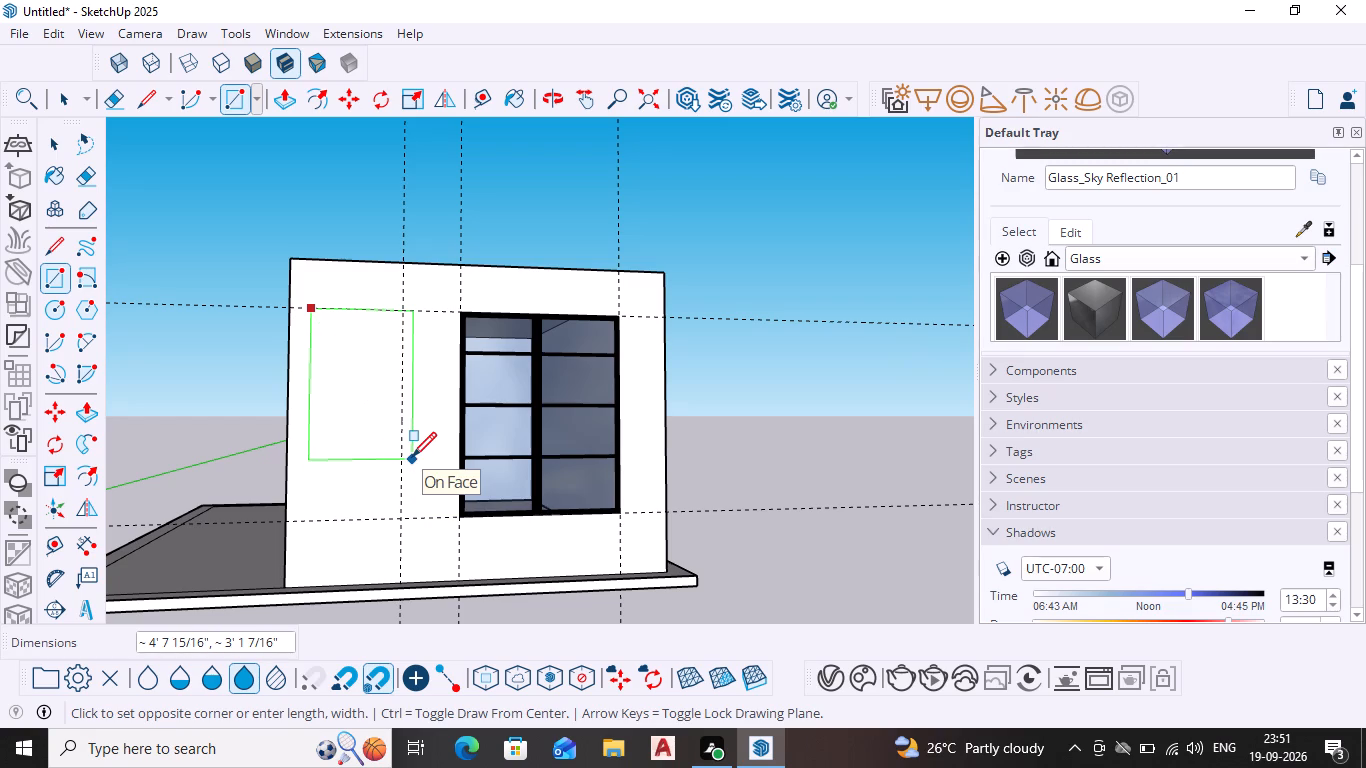
left_click(412, 457)
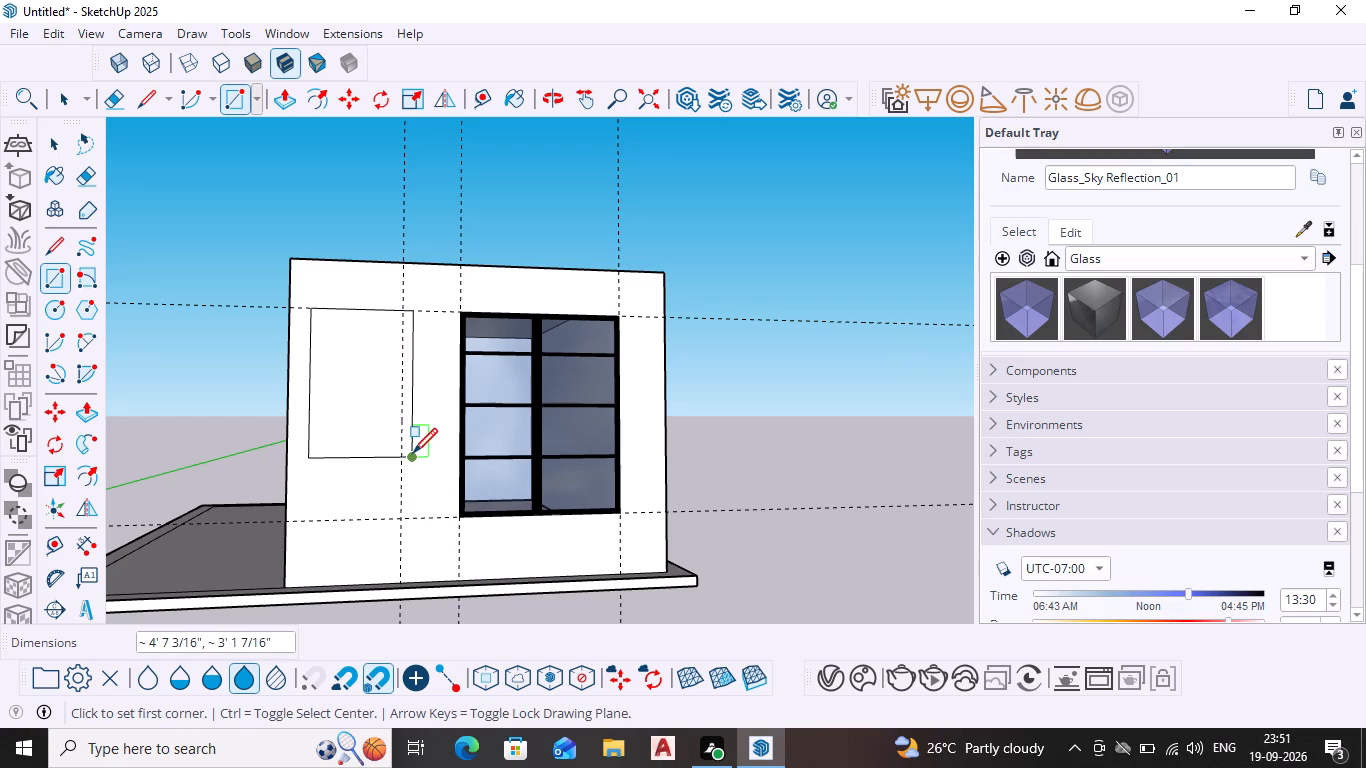
key("Escape")
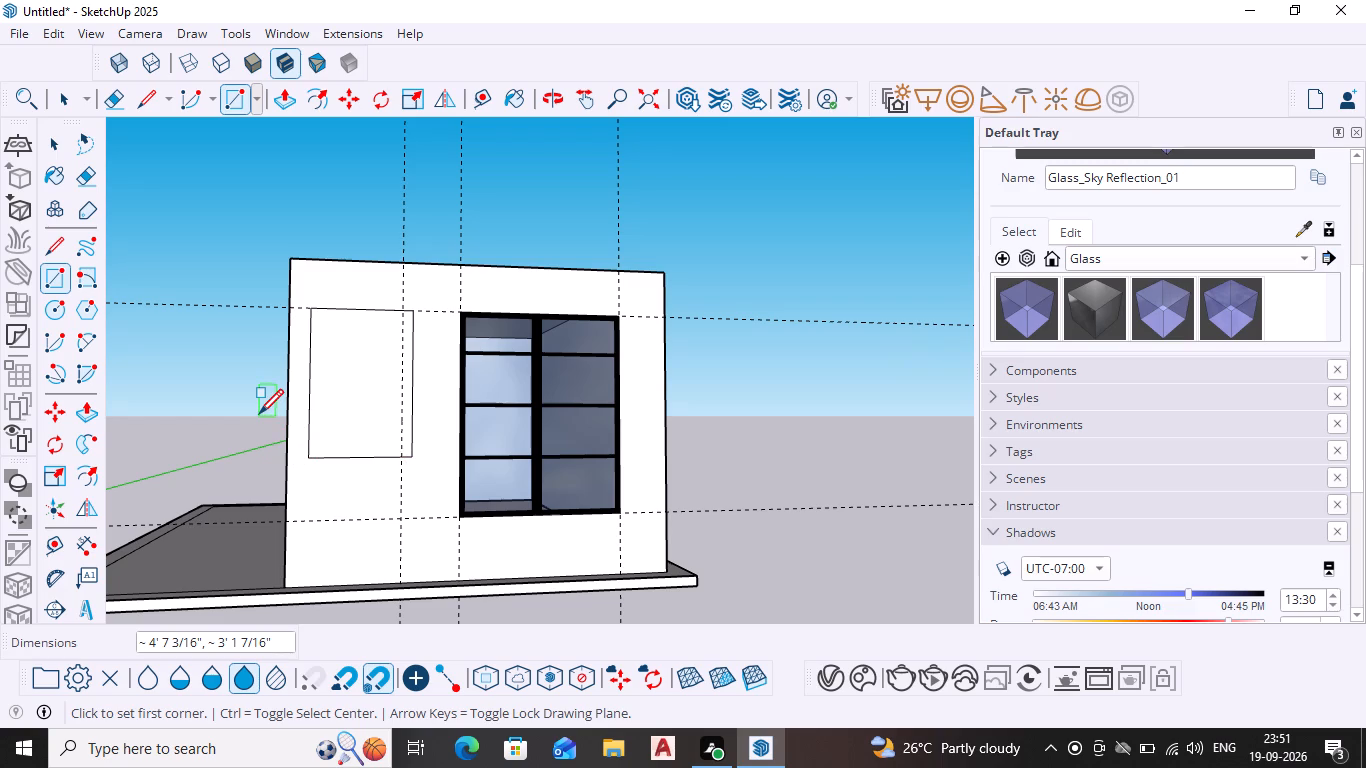
Offset the new wall rectangle's outline inward by about 1 7/8" to form a frame border.
key("space")
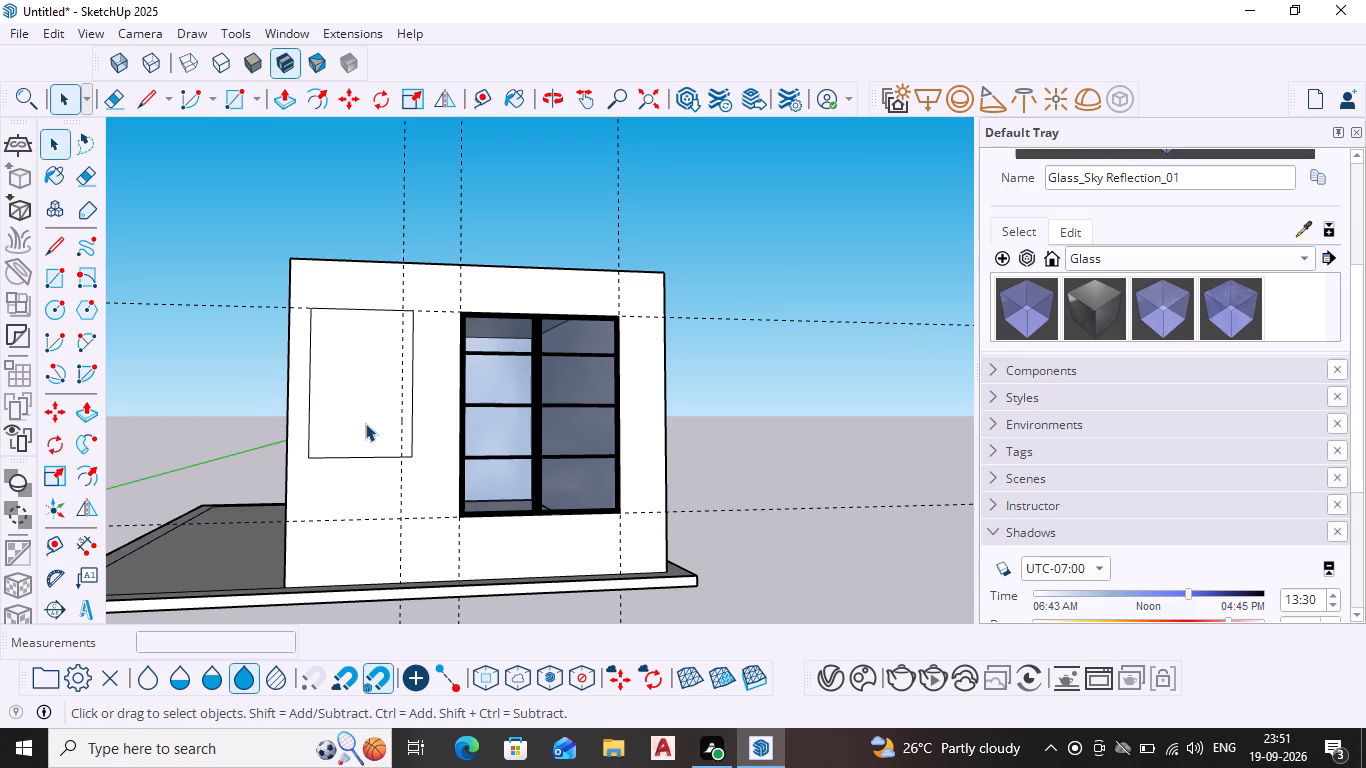
left_click(365, 422)
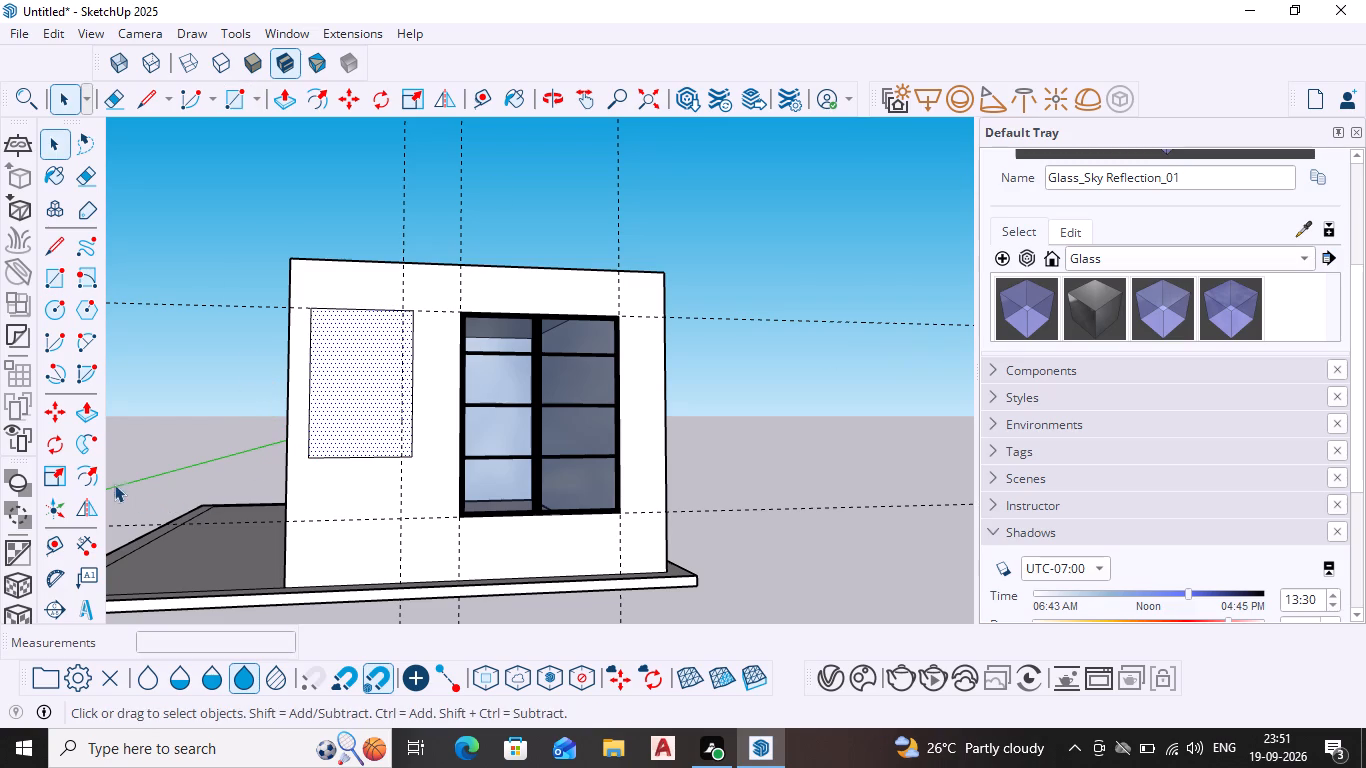
left_click(85, 480)
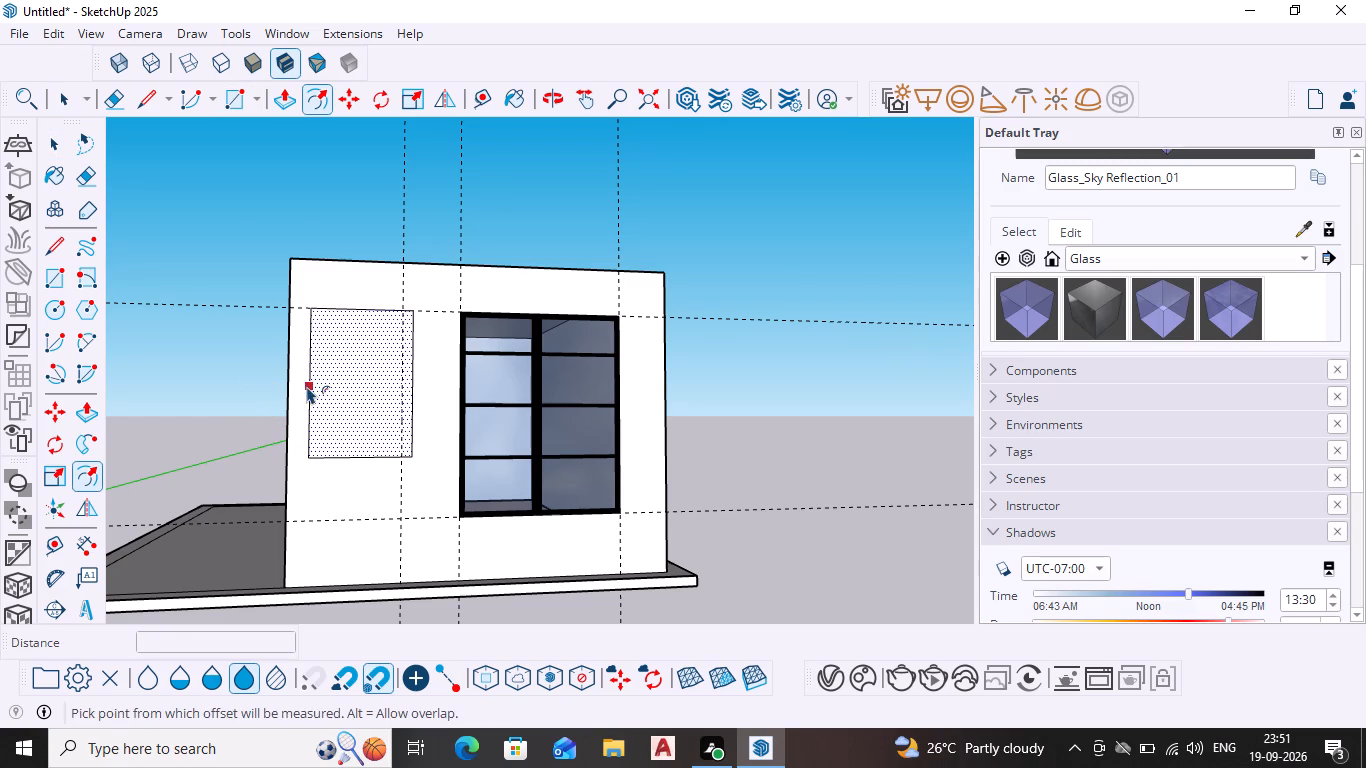
left_click(307, 386)
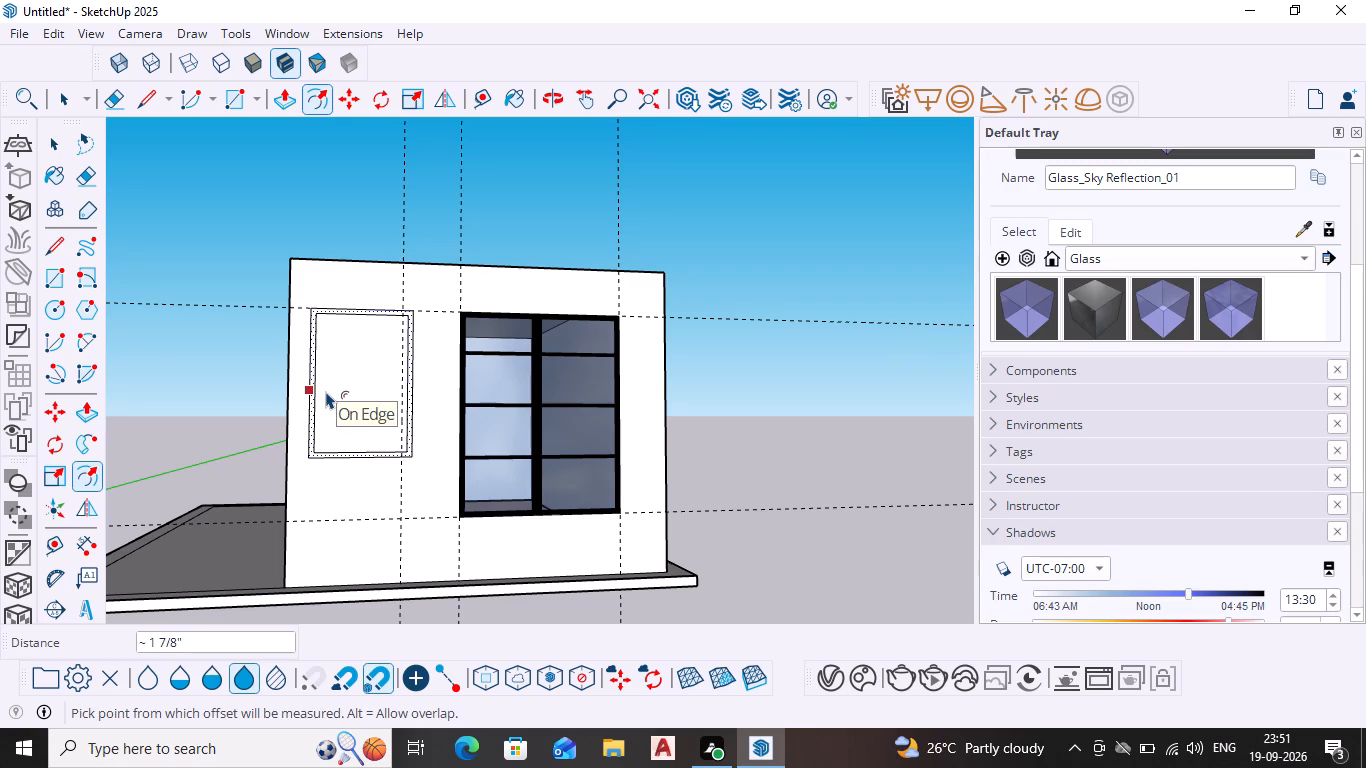
left_click(326, 391)
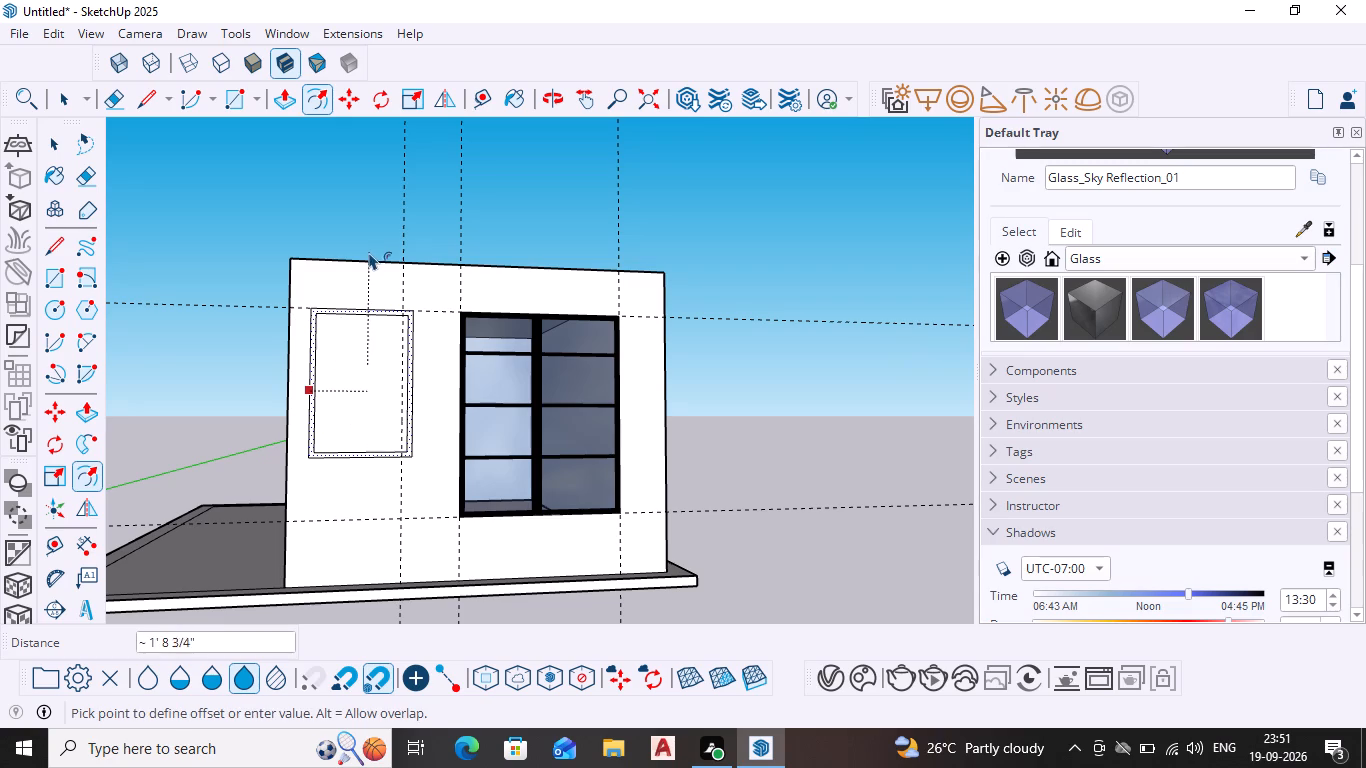
key("Escape")
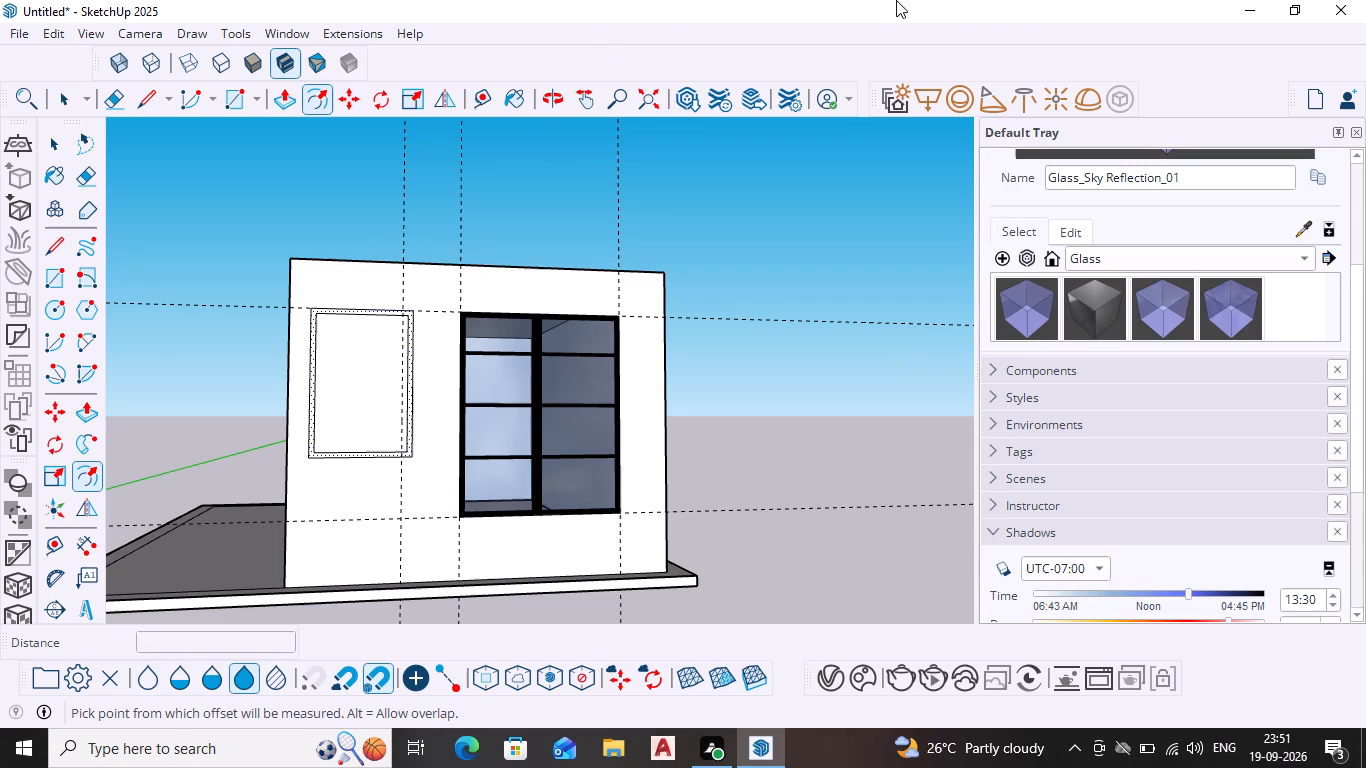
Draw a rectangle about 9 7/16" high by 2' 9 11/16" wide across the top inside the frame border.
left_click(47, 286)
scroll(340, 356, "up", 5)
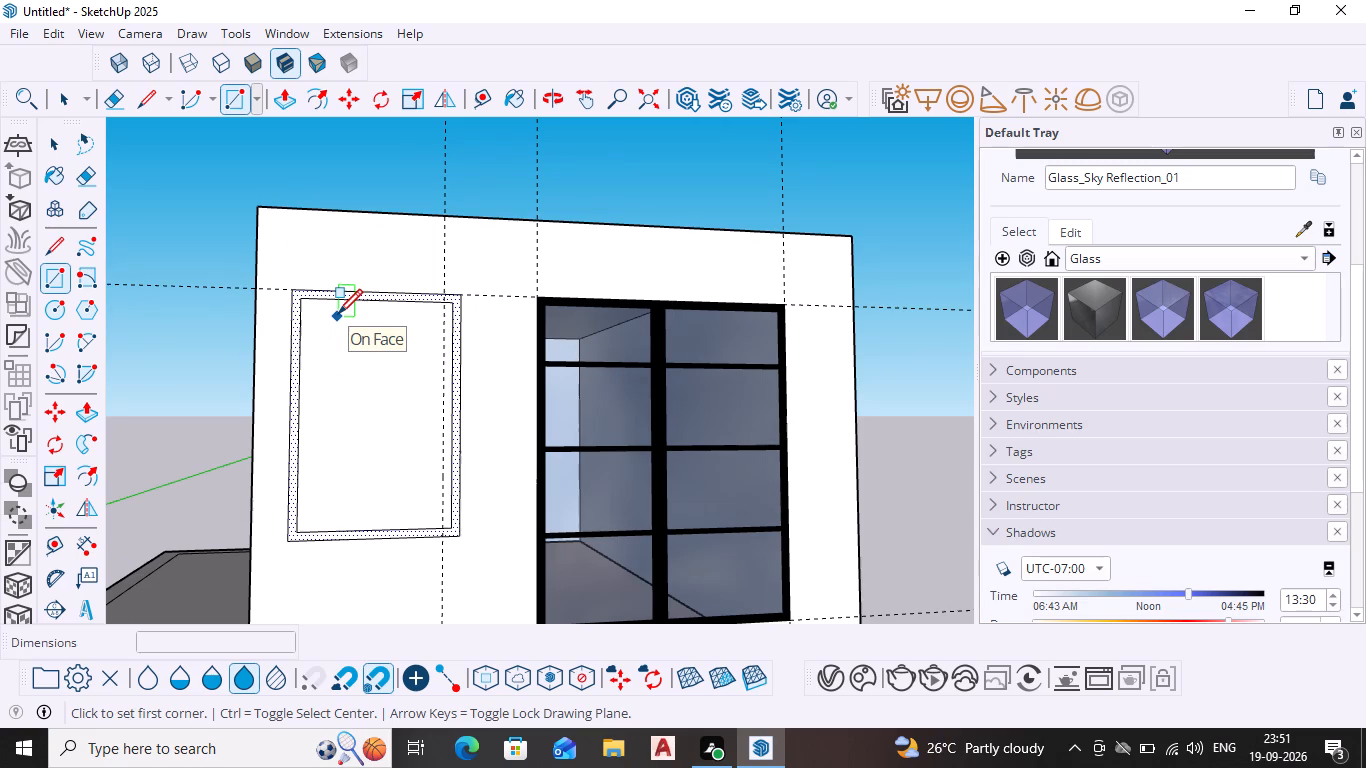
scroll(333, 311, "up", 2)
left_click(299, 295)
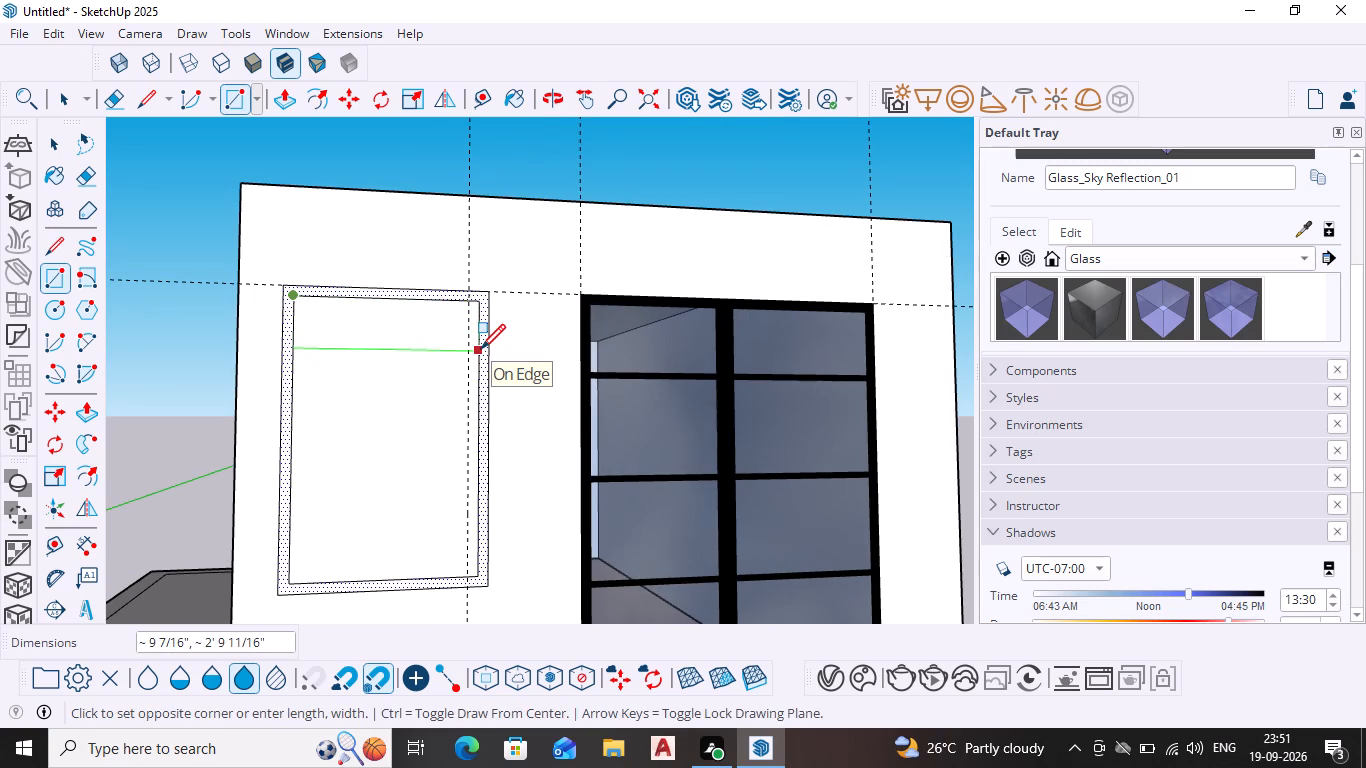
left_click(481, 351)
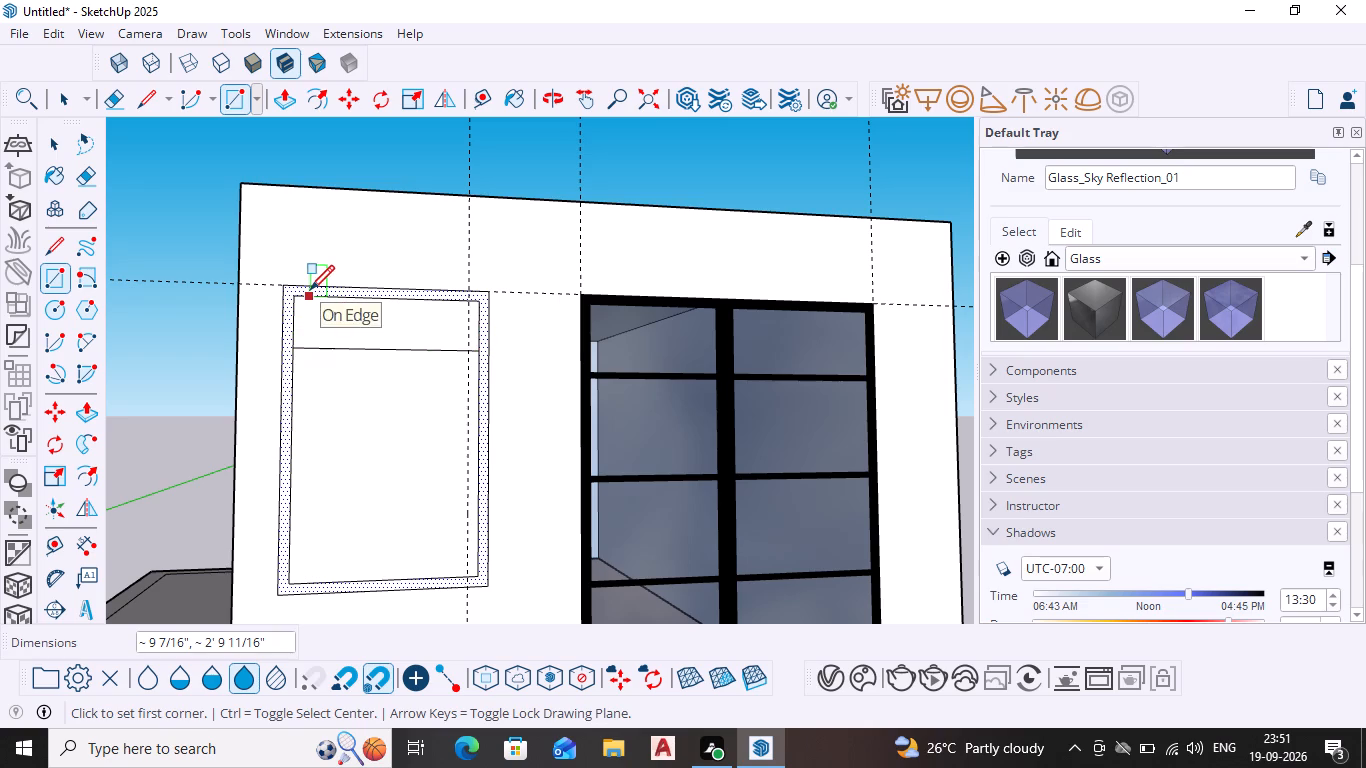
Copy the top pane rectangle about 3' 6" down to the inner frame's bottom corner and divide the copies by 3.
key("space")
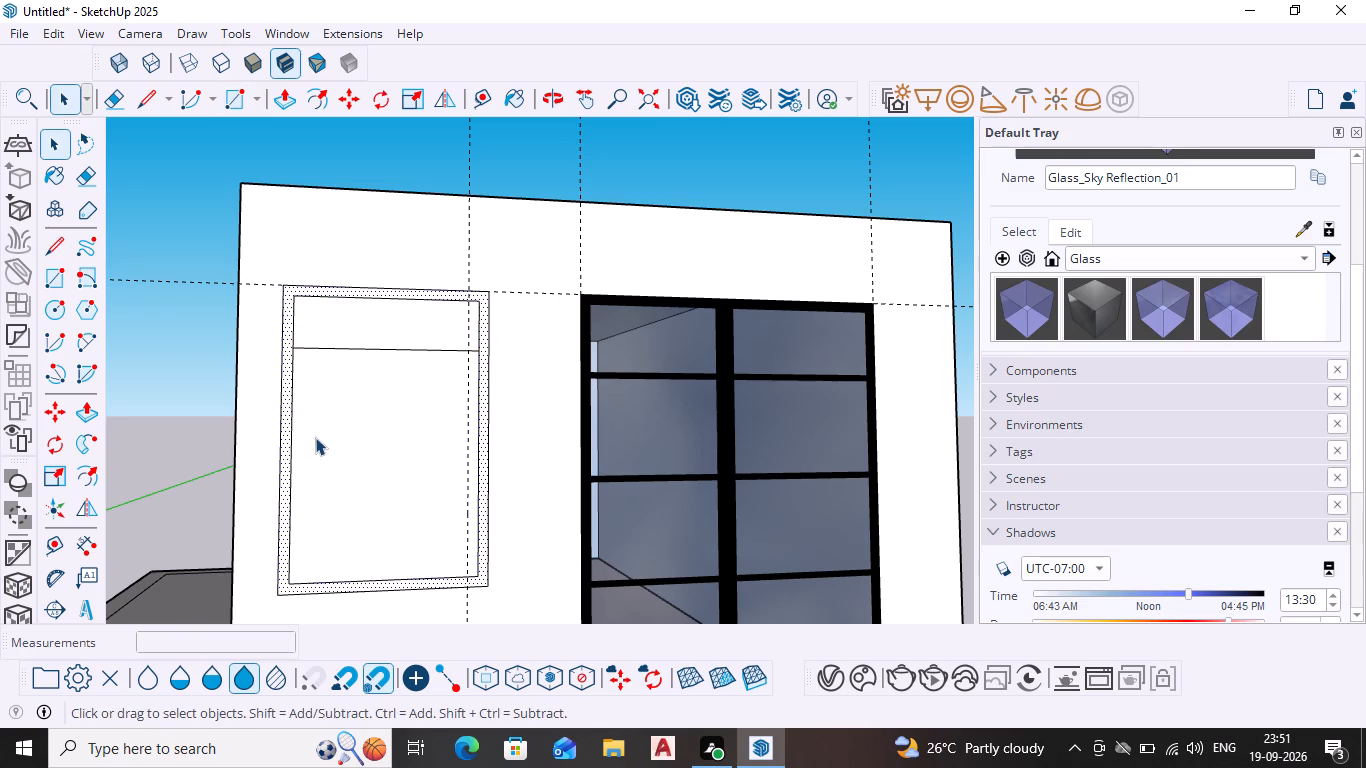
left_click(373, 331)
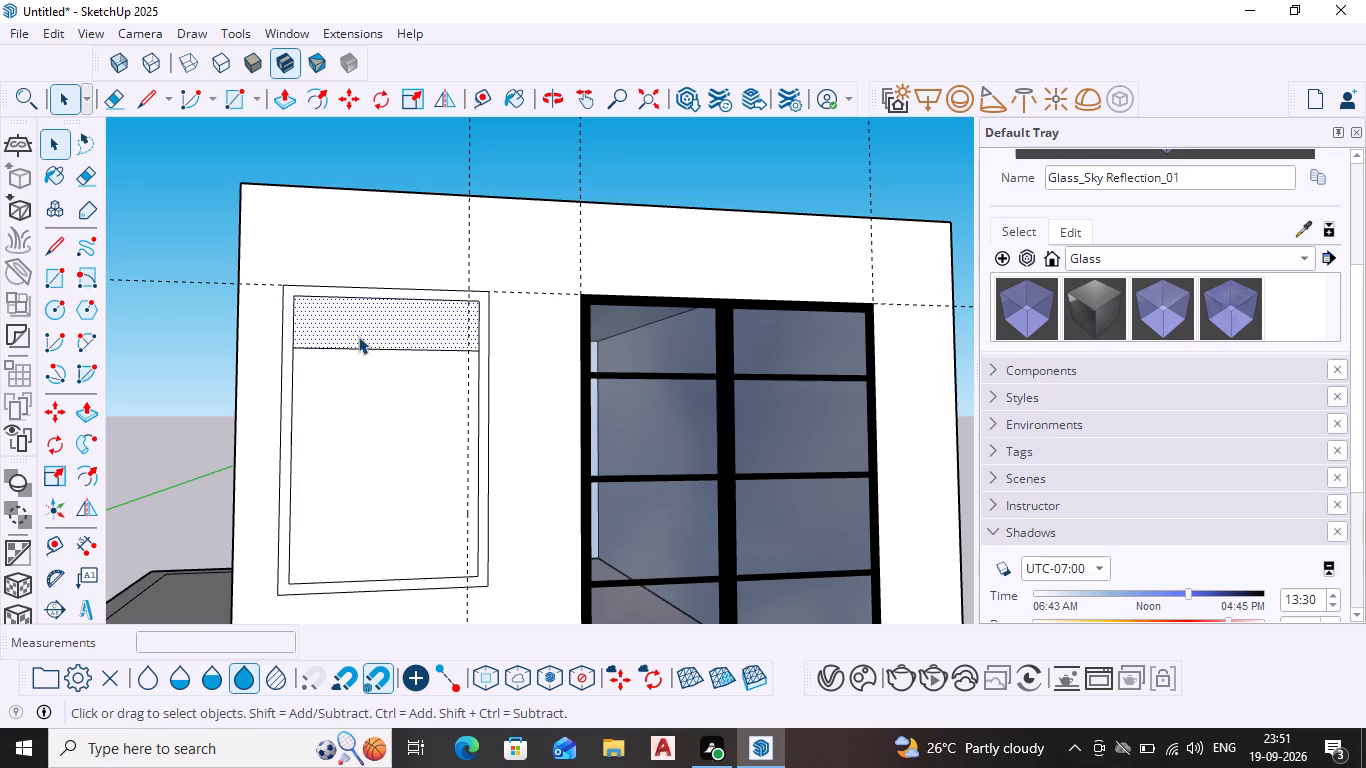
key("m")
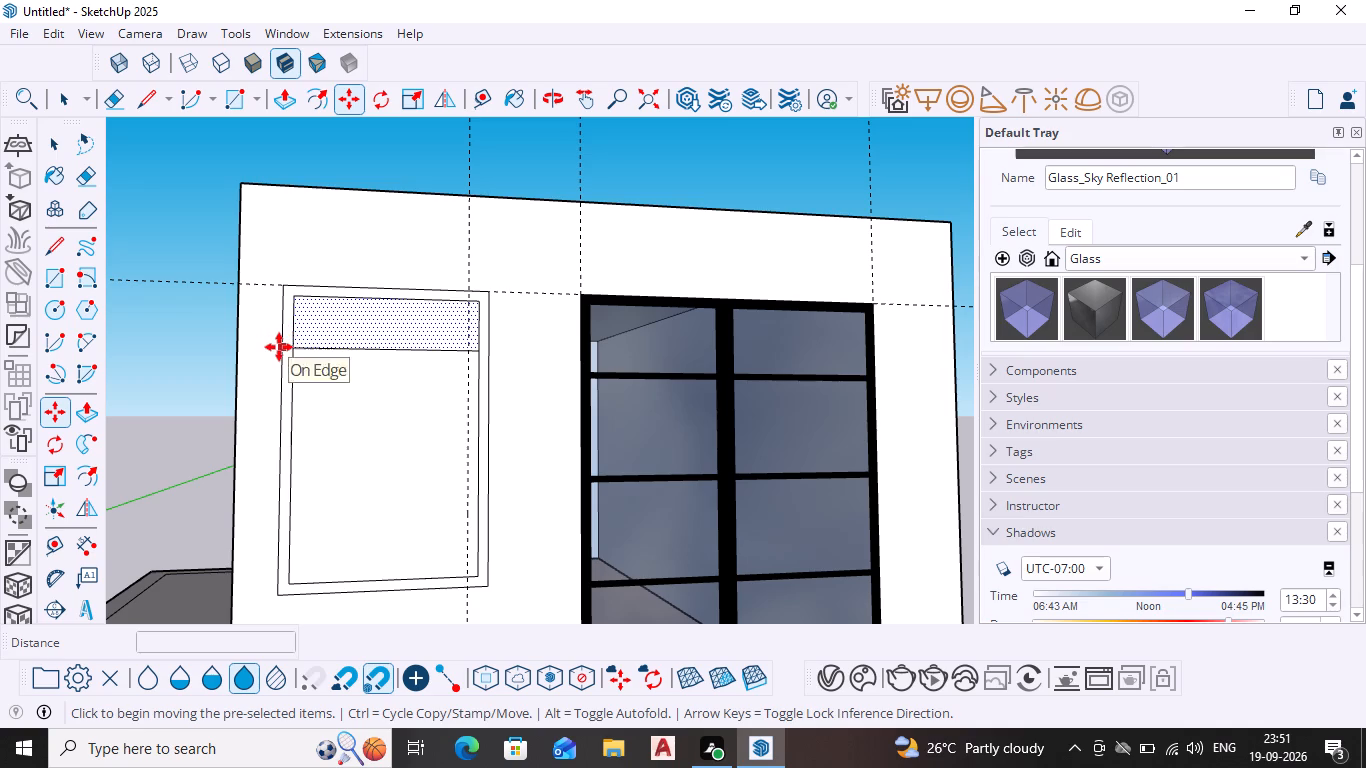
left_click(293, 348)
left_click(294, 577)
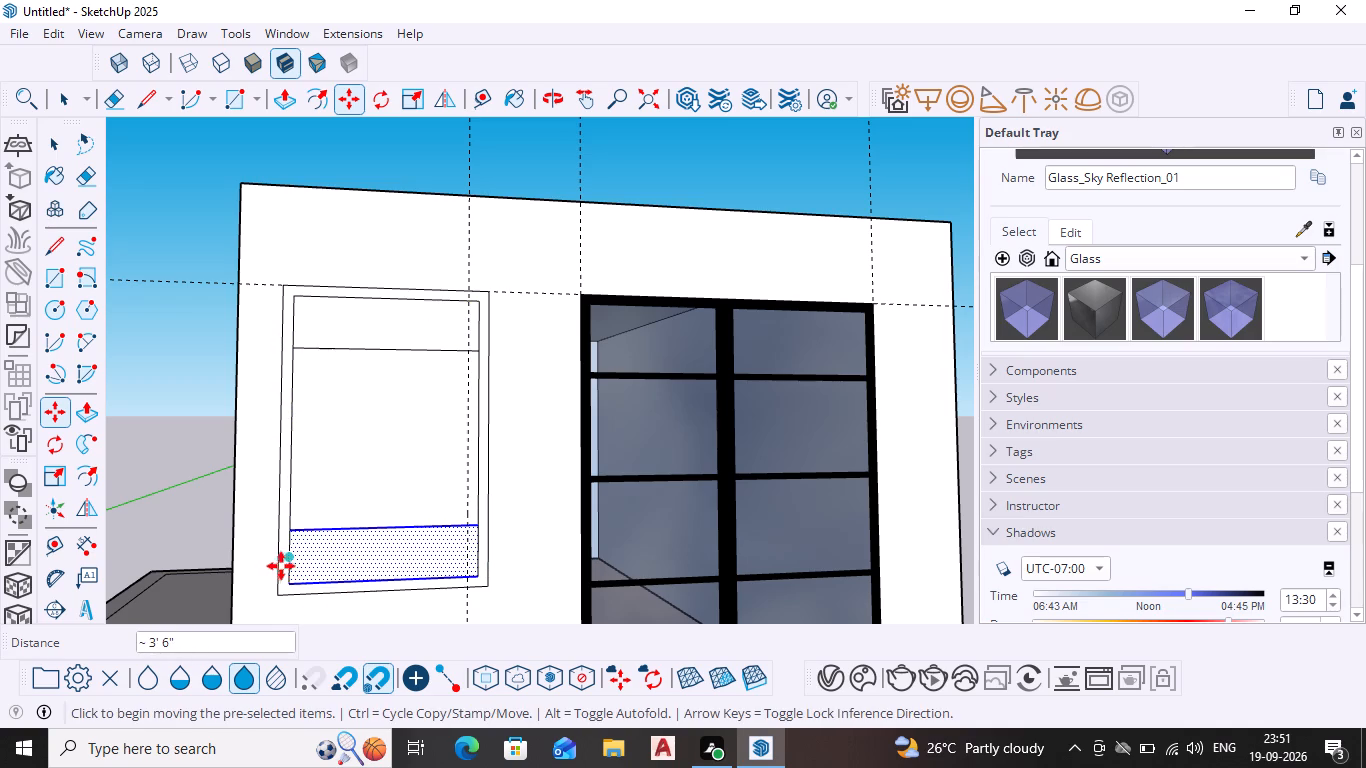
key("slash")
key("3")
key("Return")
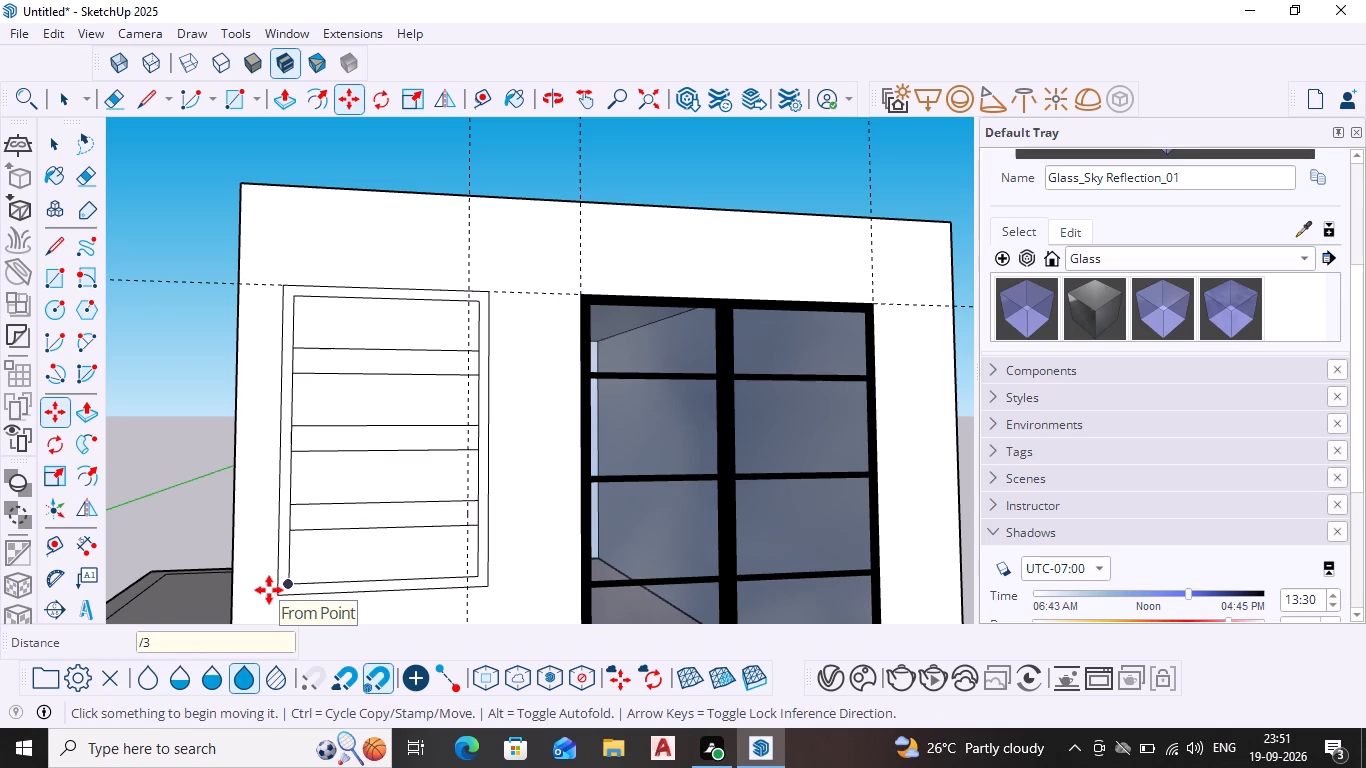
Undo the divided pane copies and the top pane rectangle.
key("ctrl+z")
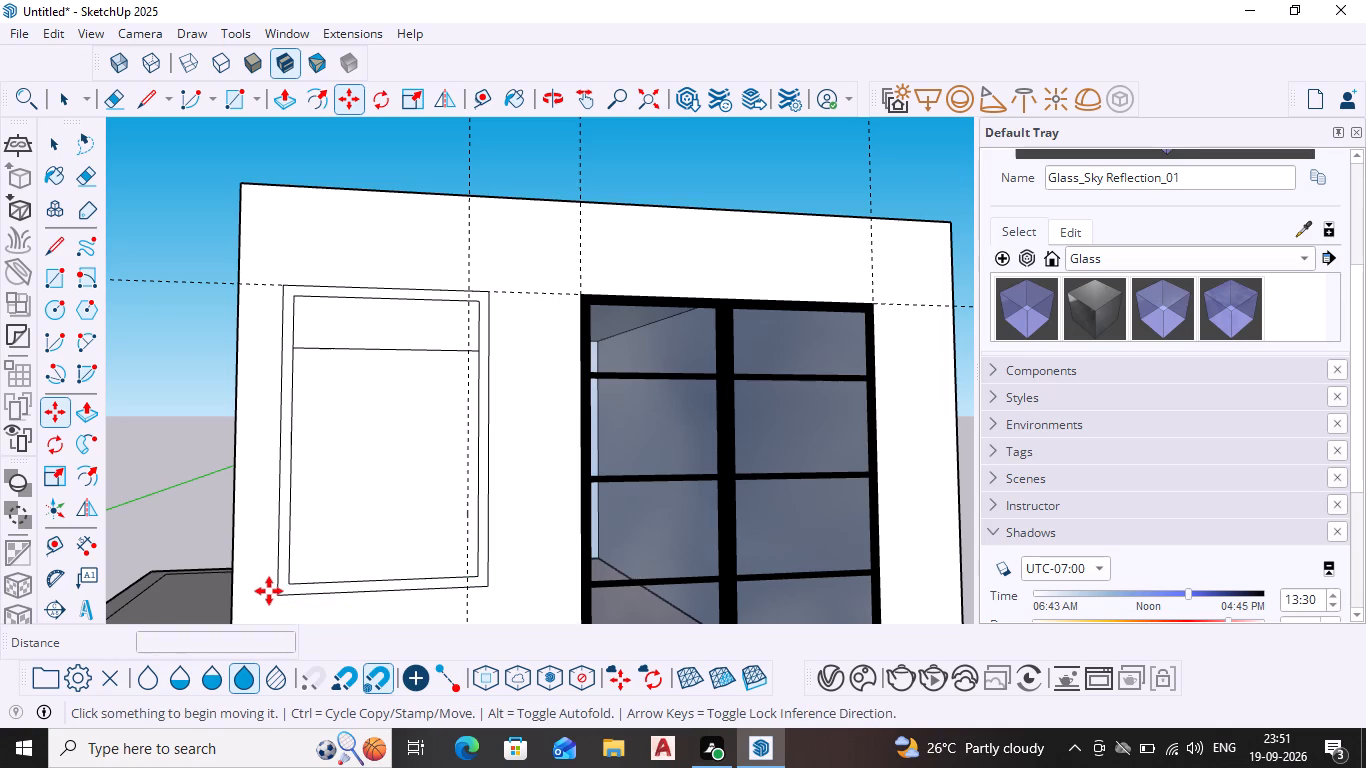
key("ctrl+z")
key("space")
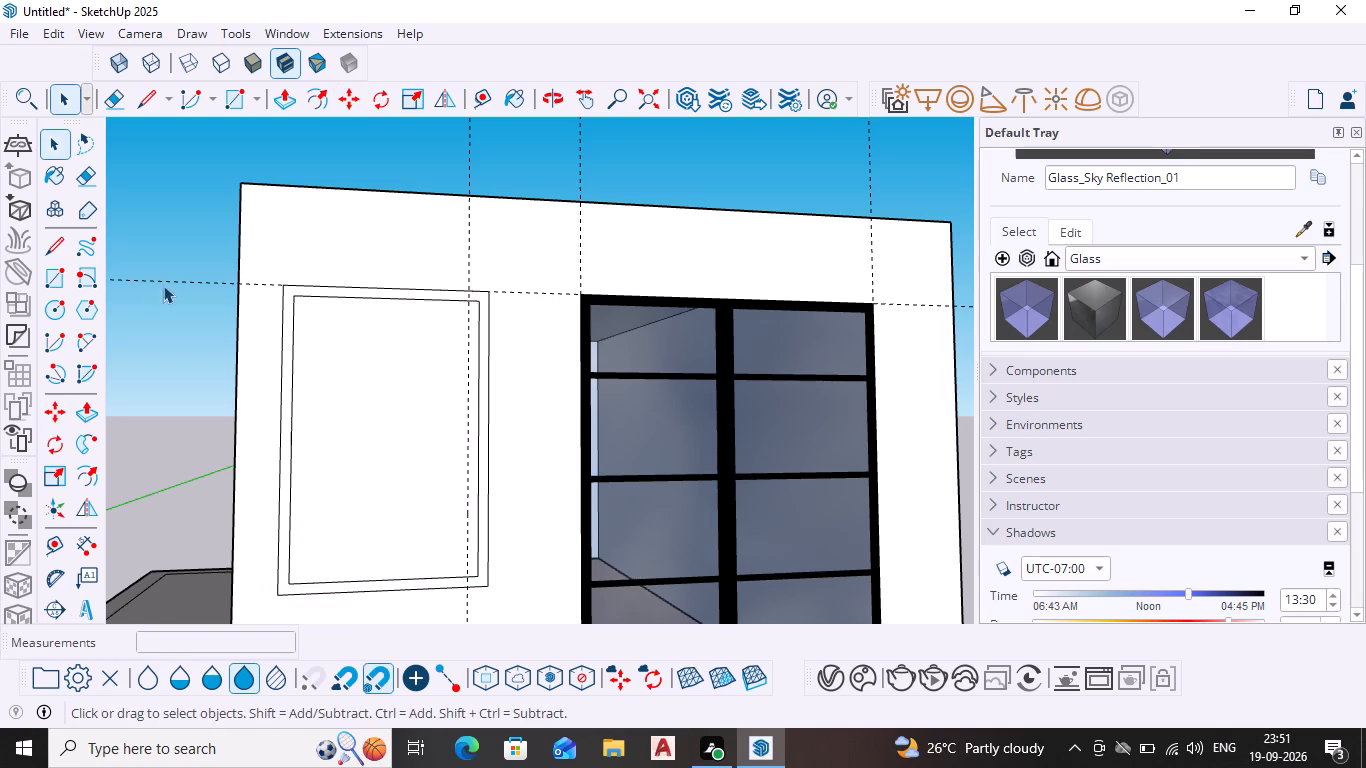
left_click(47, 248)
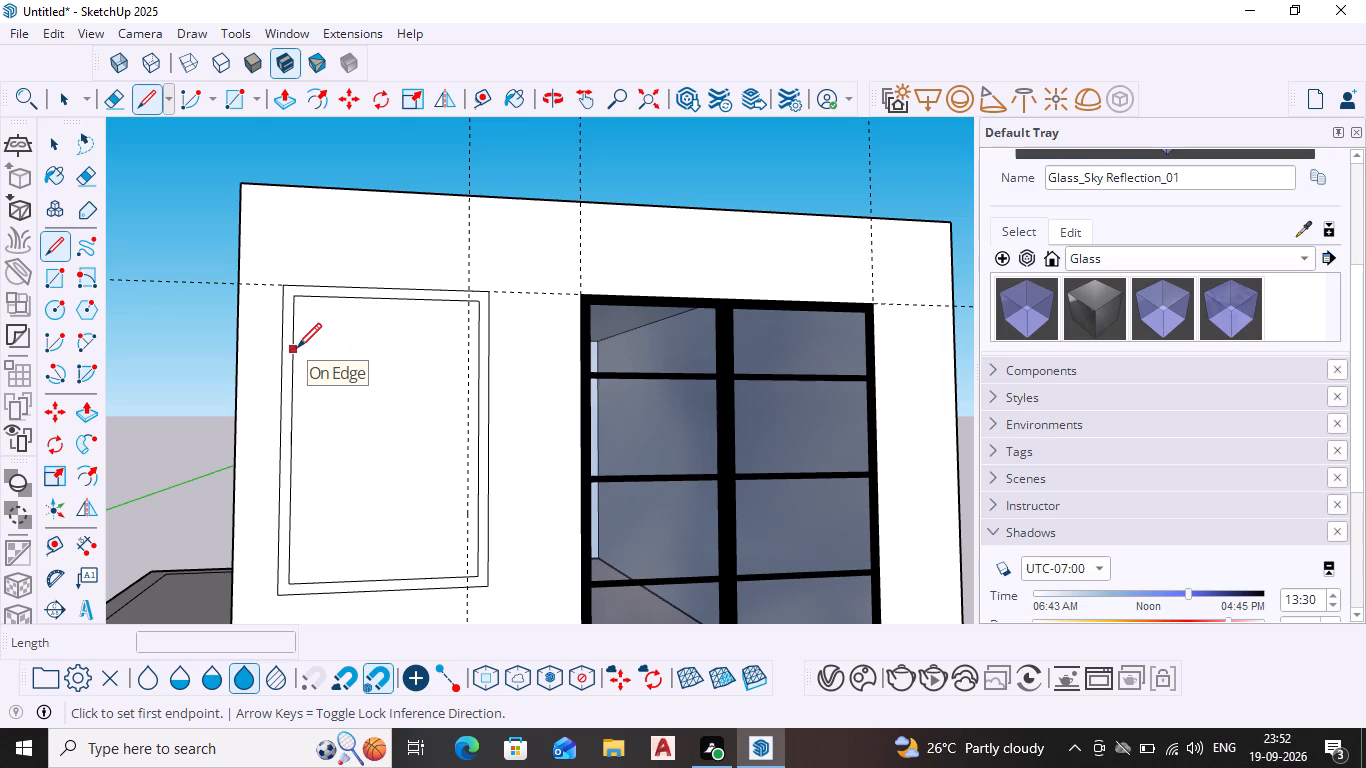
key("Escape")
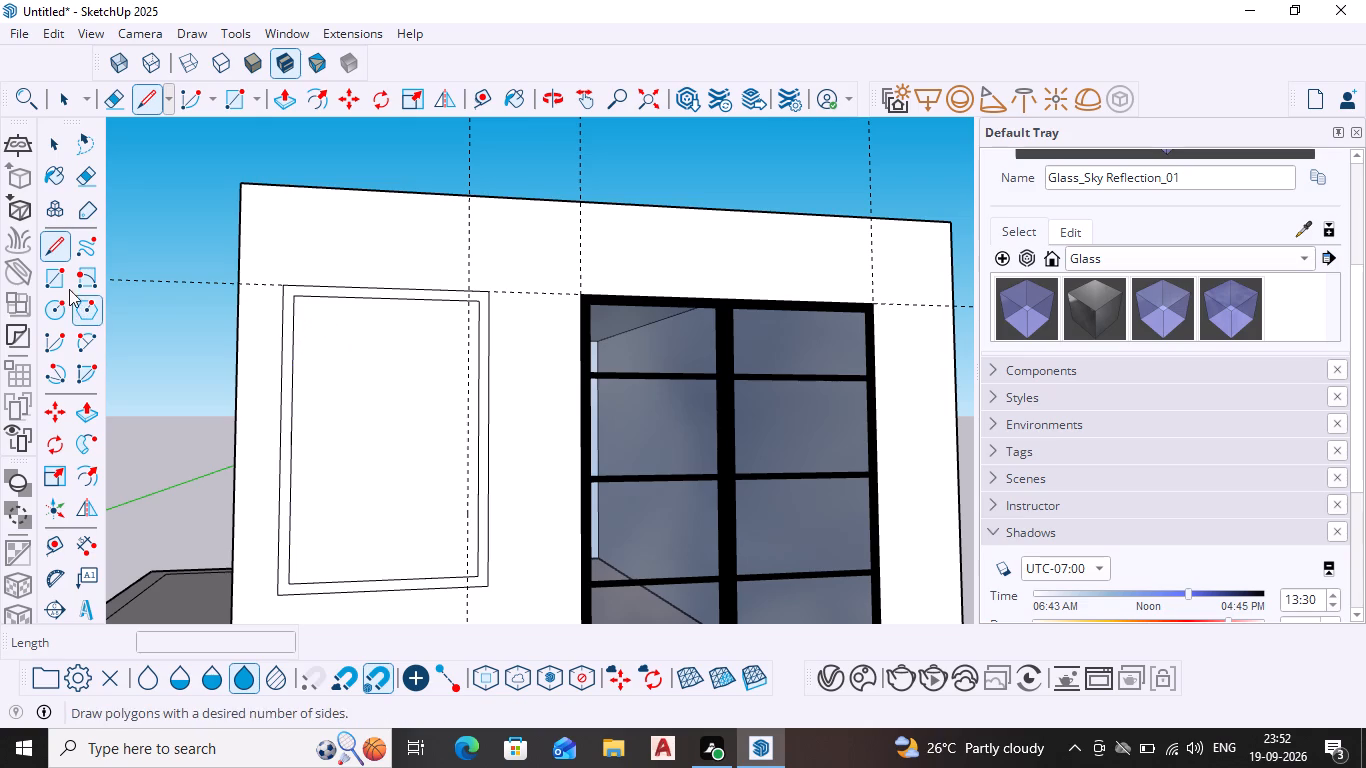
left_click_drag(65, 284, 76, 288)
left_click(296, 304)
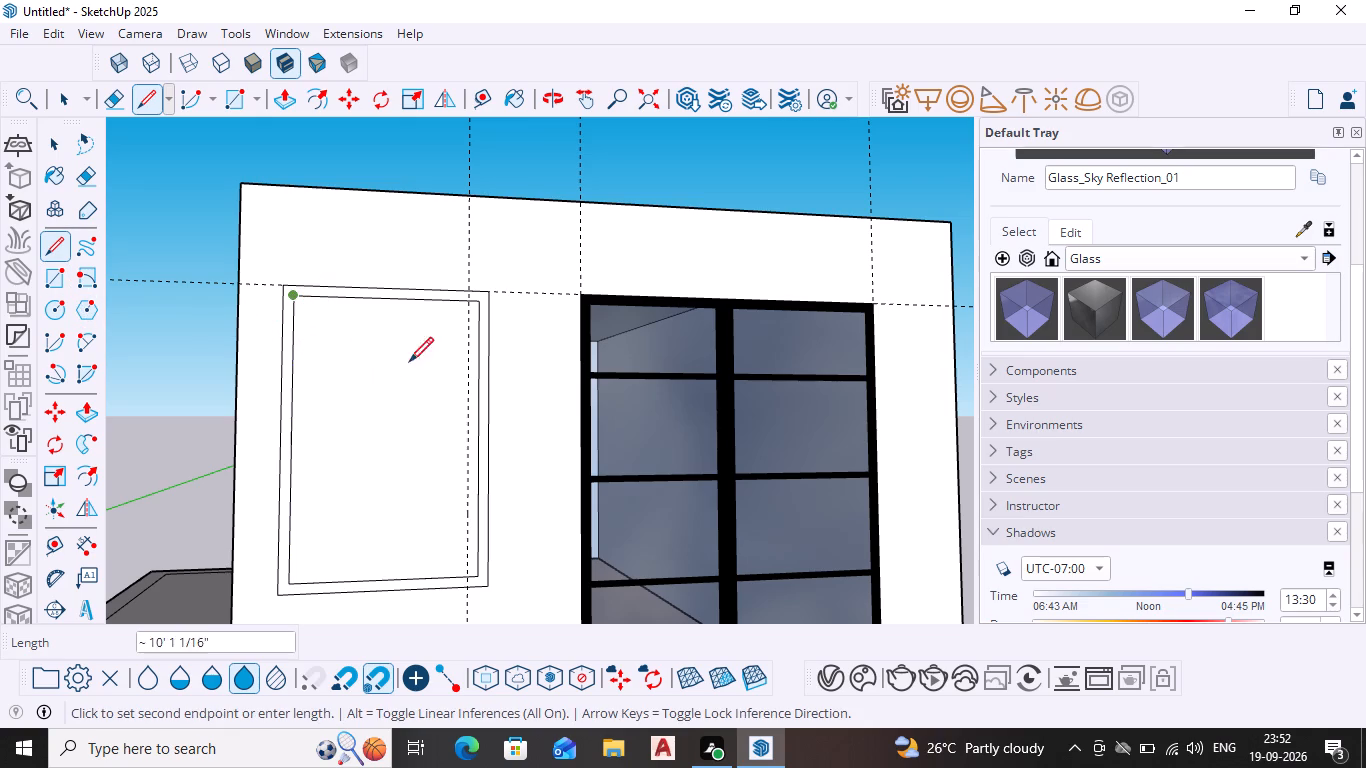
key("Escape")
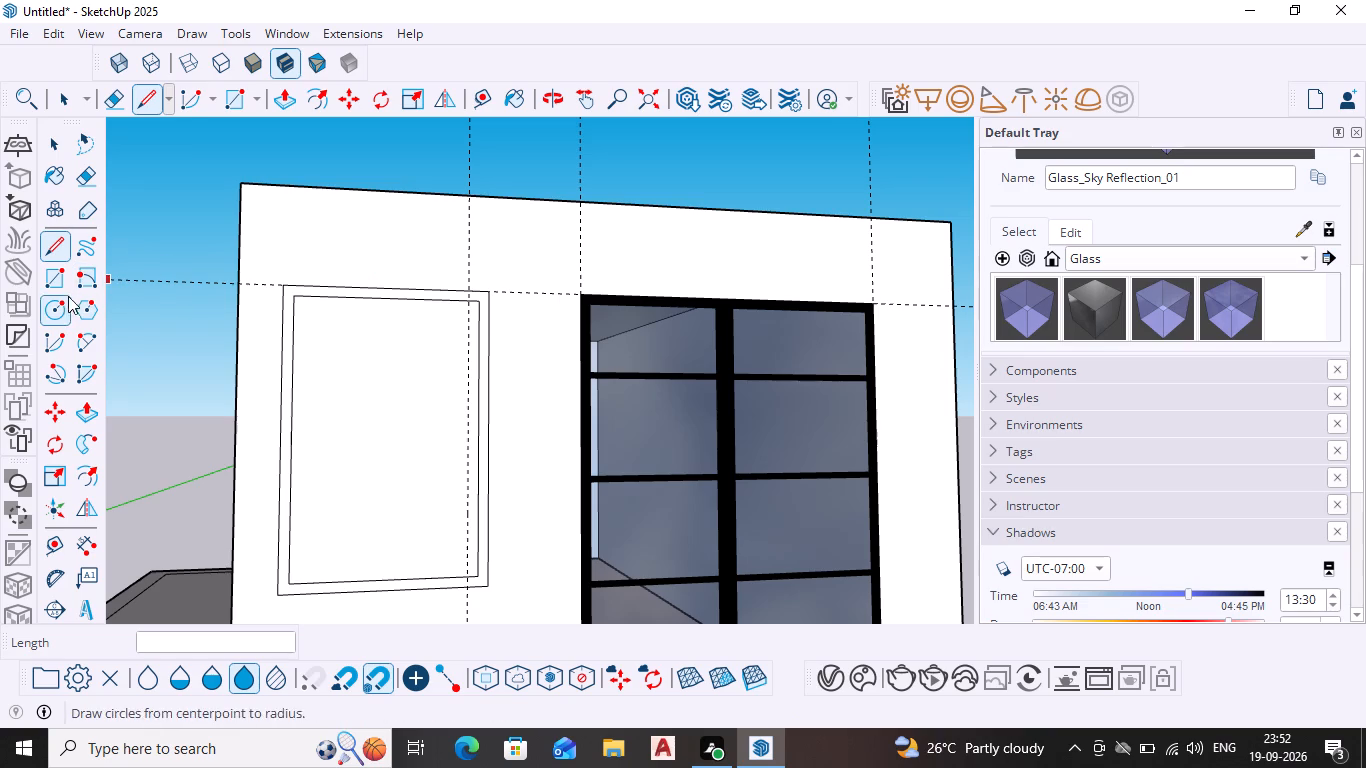
Draw two stacked rectangles across the upper inner frame, about 11 1/2" and 10 11/16" high by 2' 9 11/16" wide, separated by a narrow gap.
left_click_drag(57, 285, 52, 274)
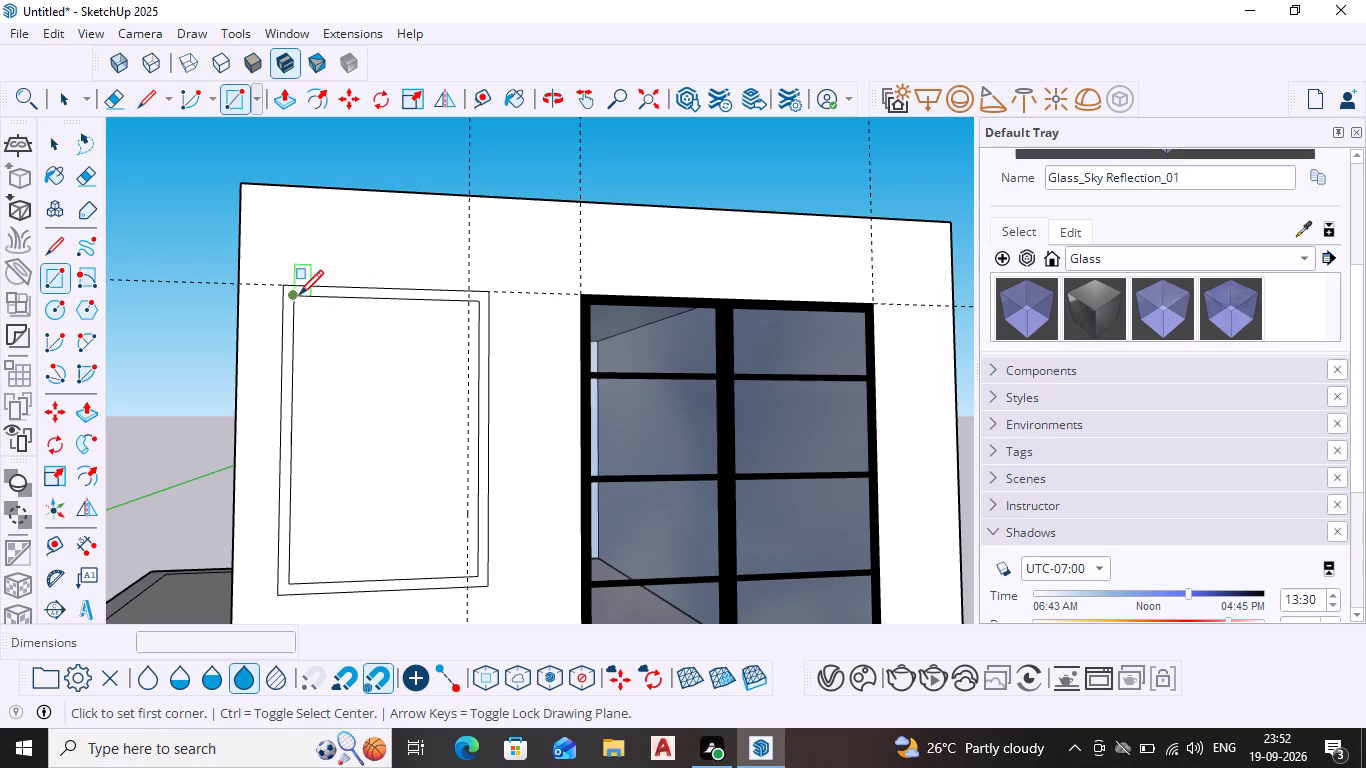
left_click(296, 297)
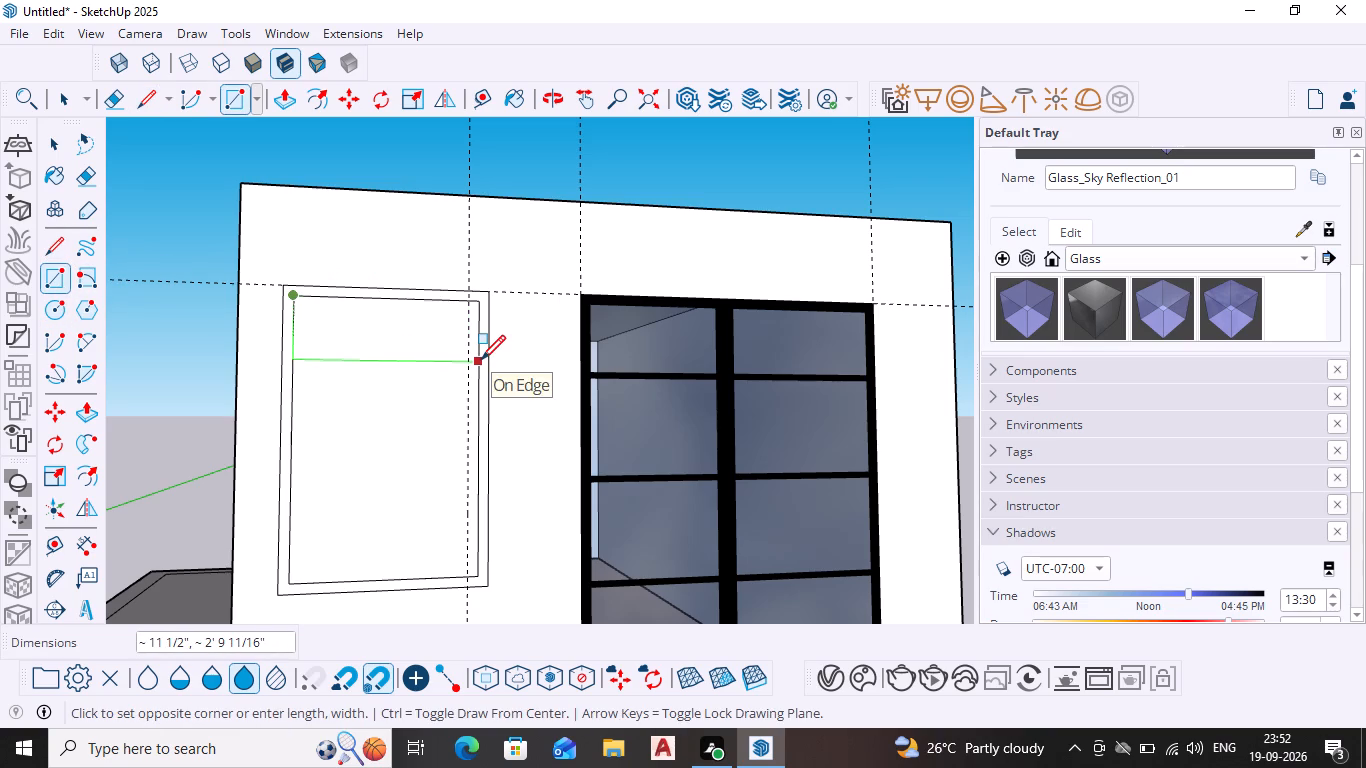
left_click(481, 362)
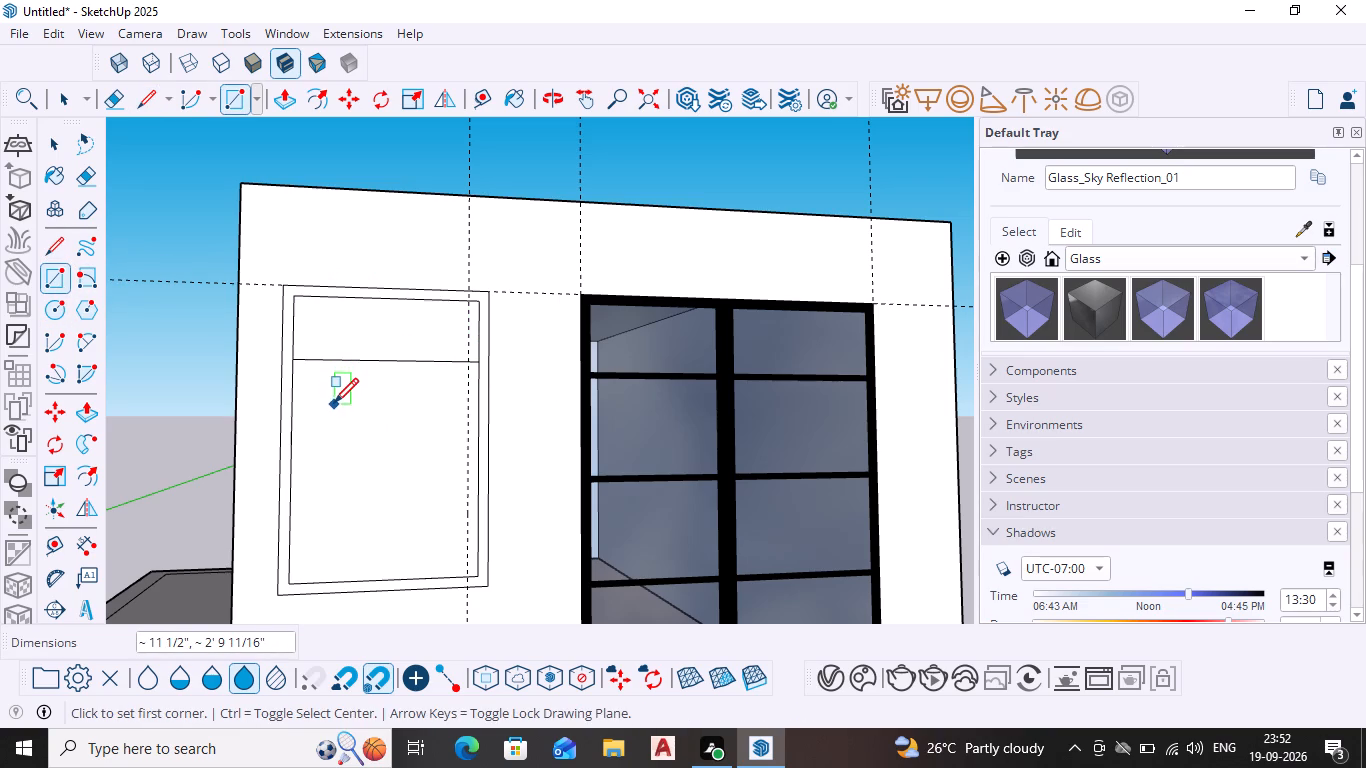
scroll(301, 375, "up", 3)
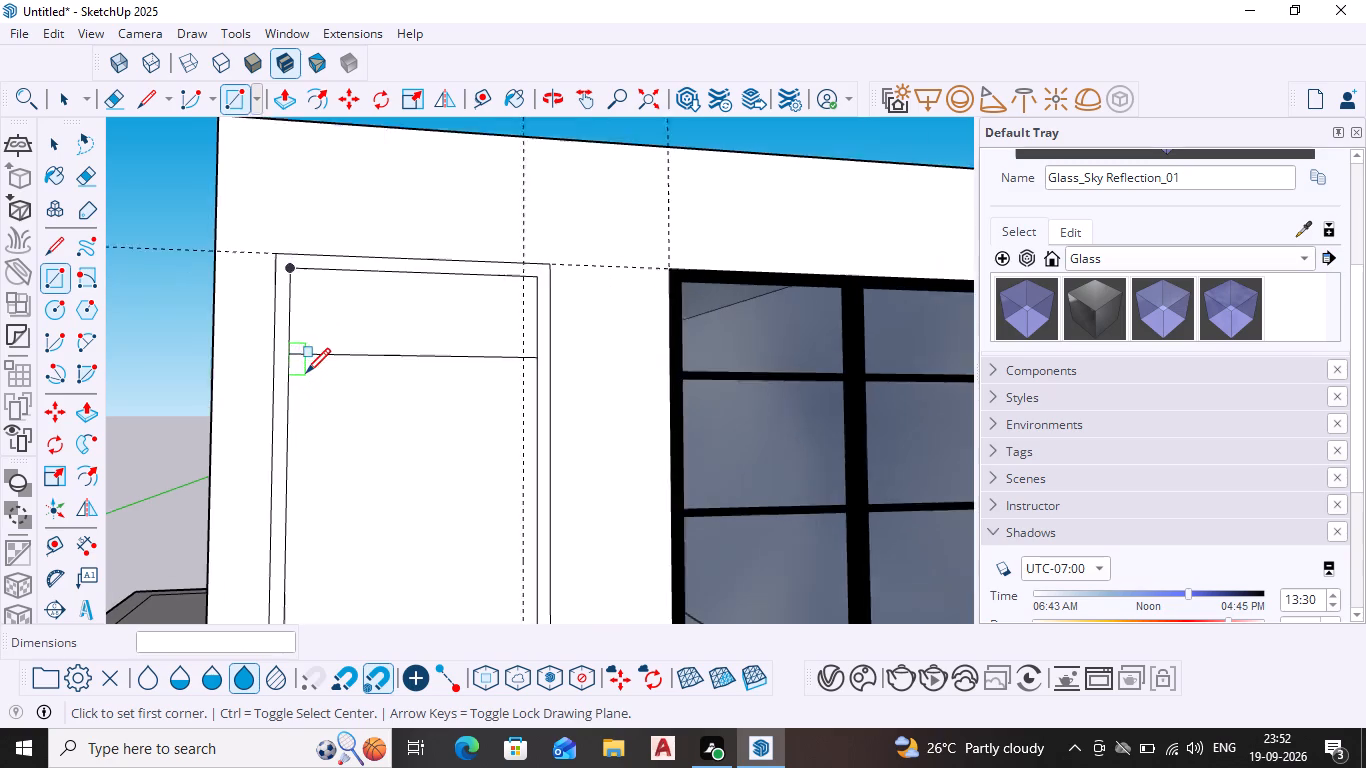
scroll(306, 375, "up", 1)
left_click_drag(289, 365, 288, 374)
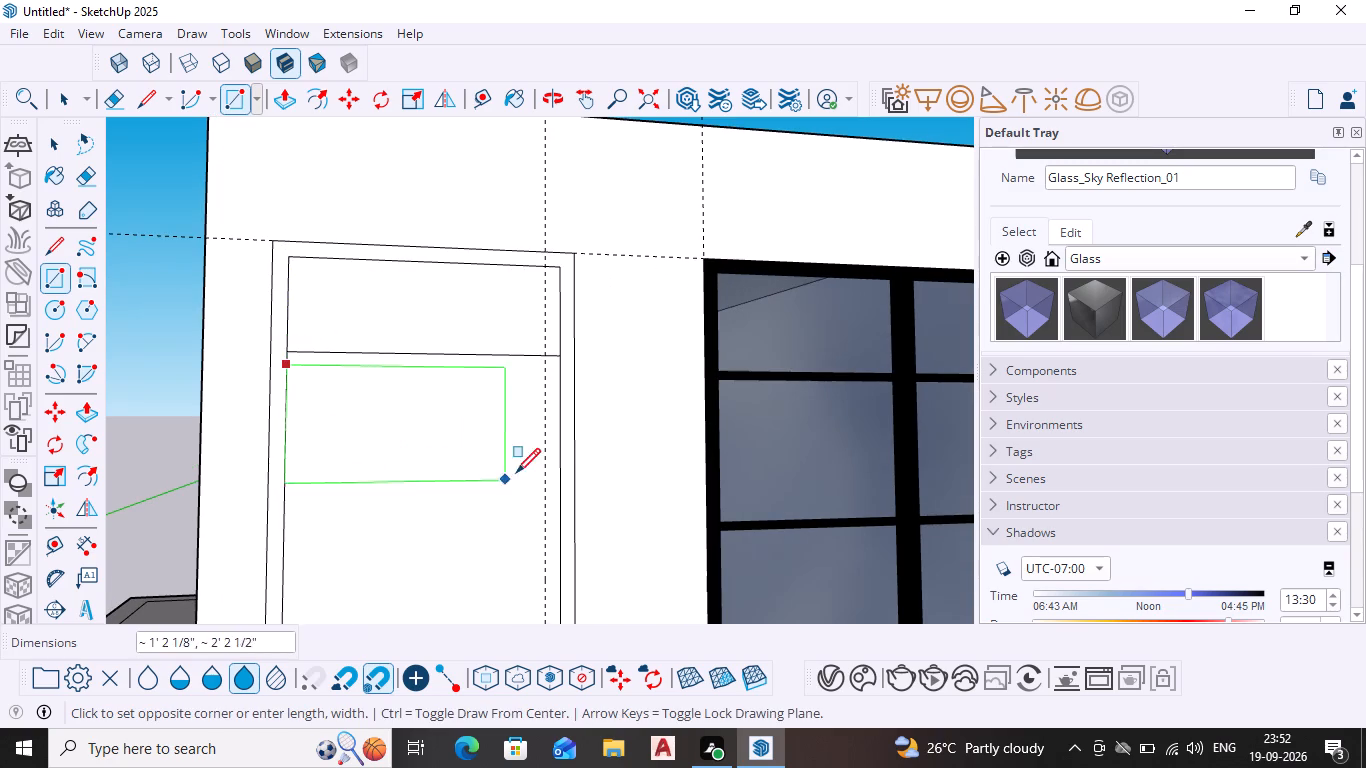
left_click(561, 452)
key("space")
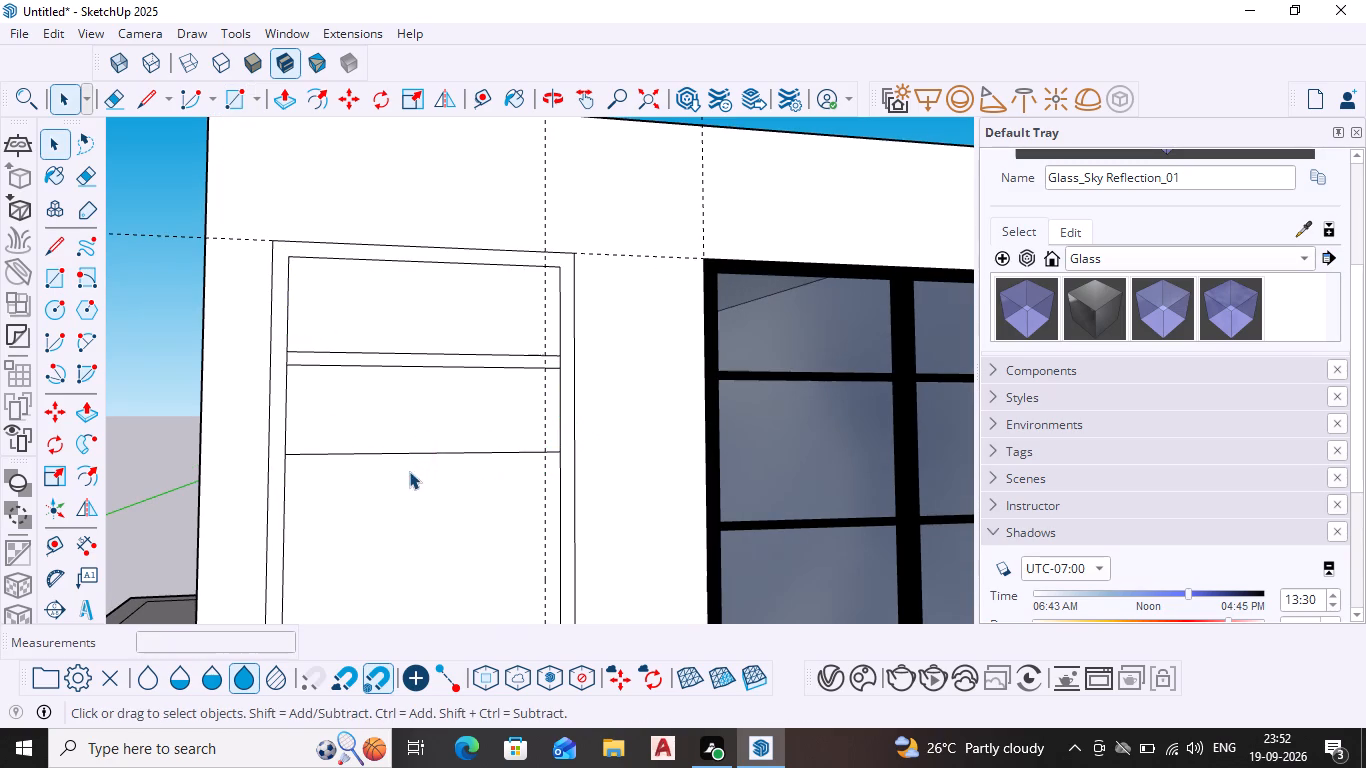
Copy the second pane rectangle about 1' 3/16" straight down, leaving a narrow gap beneath the original.
left_click(341, 437)
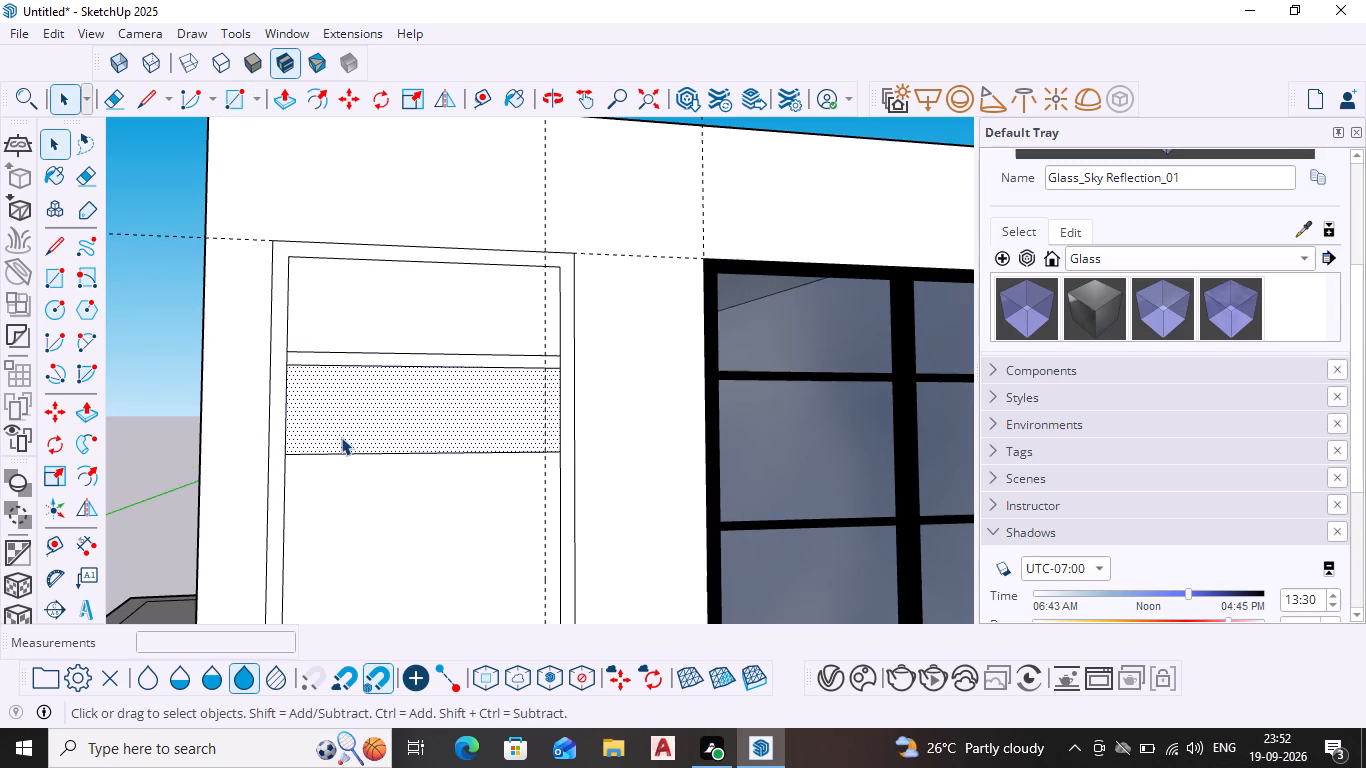
key("m")
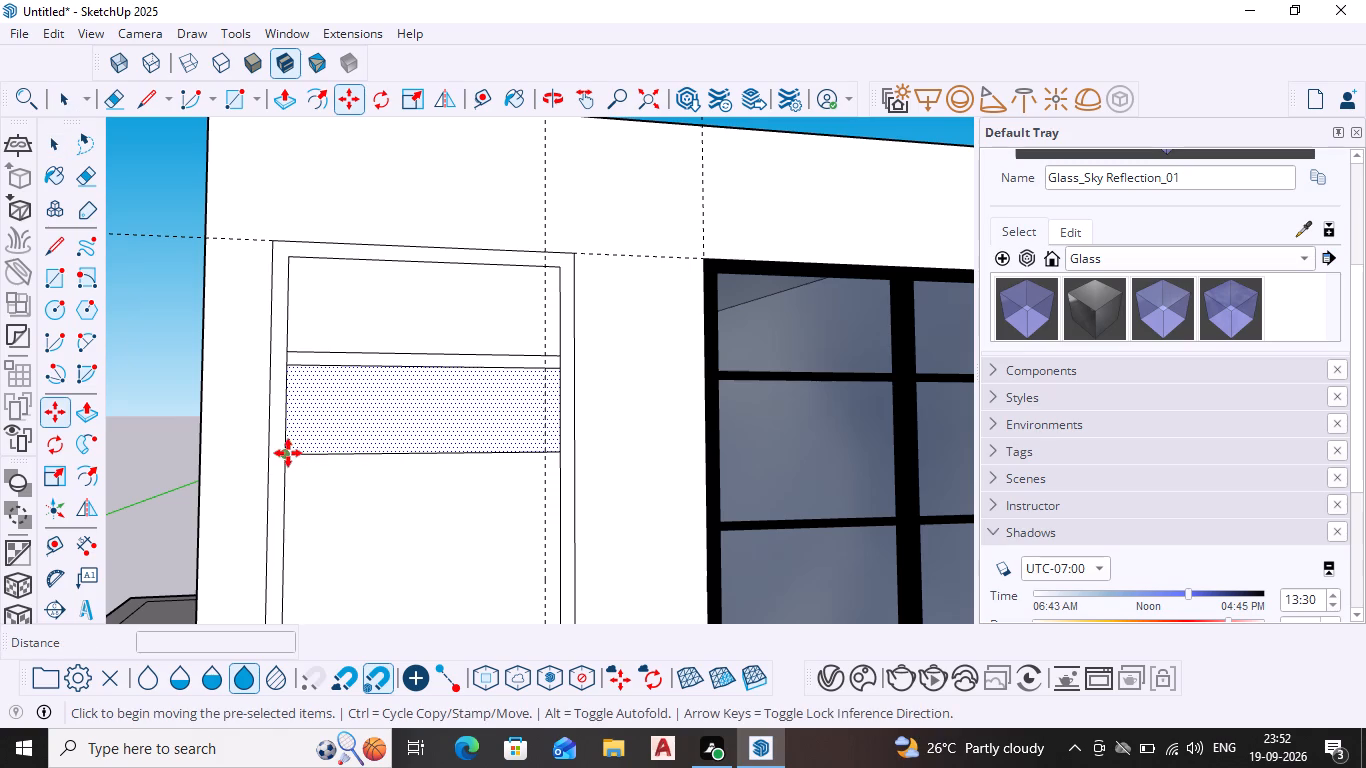
left_click(288, 453)
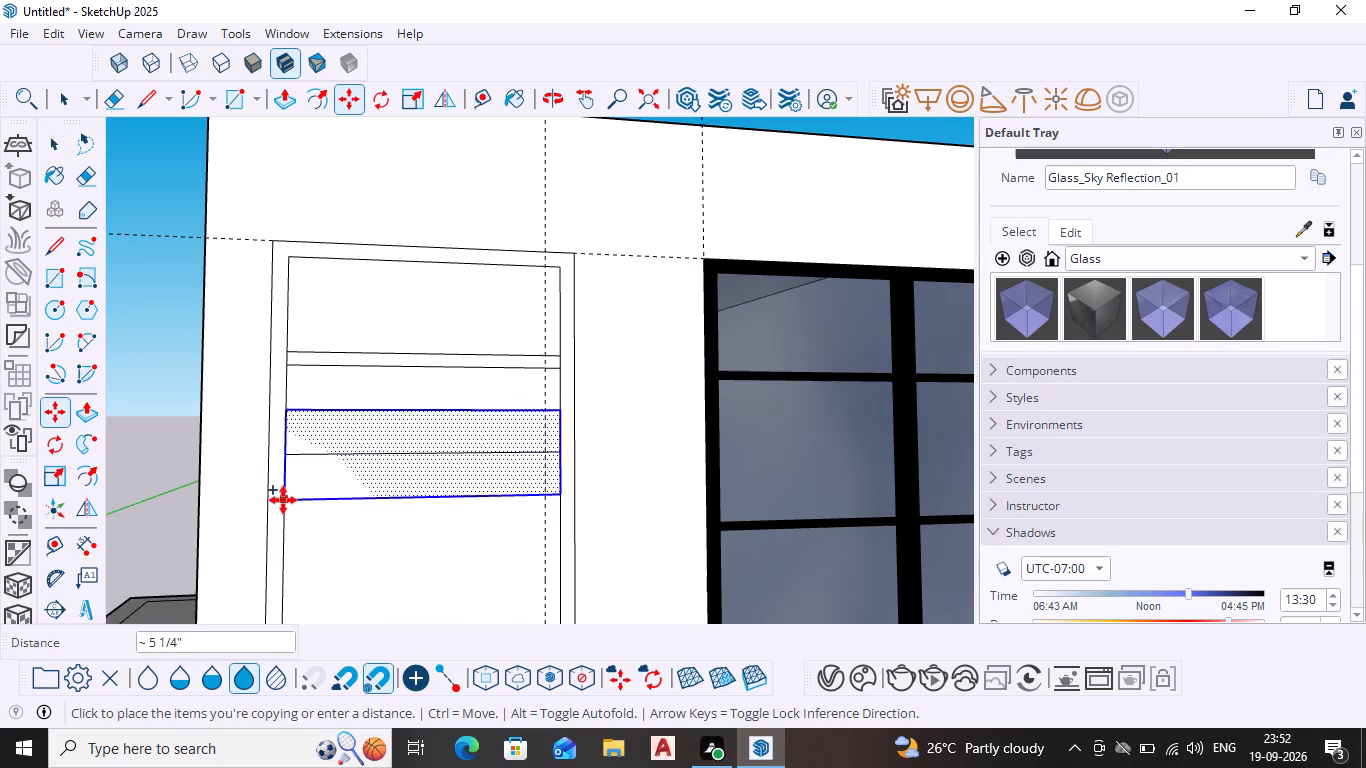
left_click(284, 558)
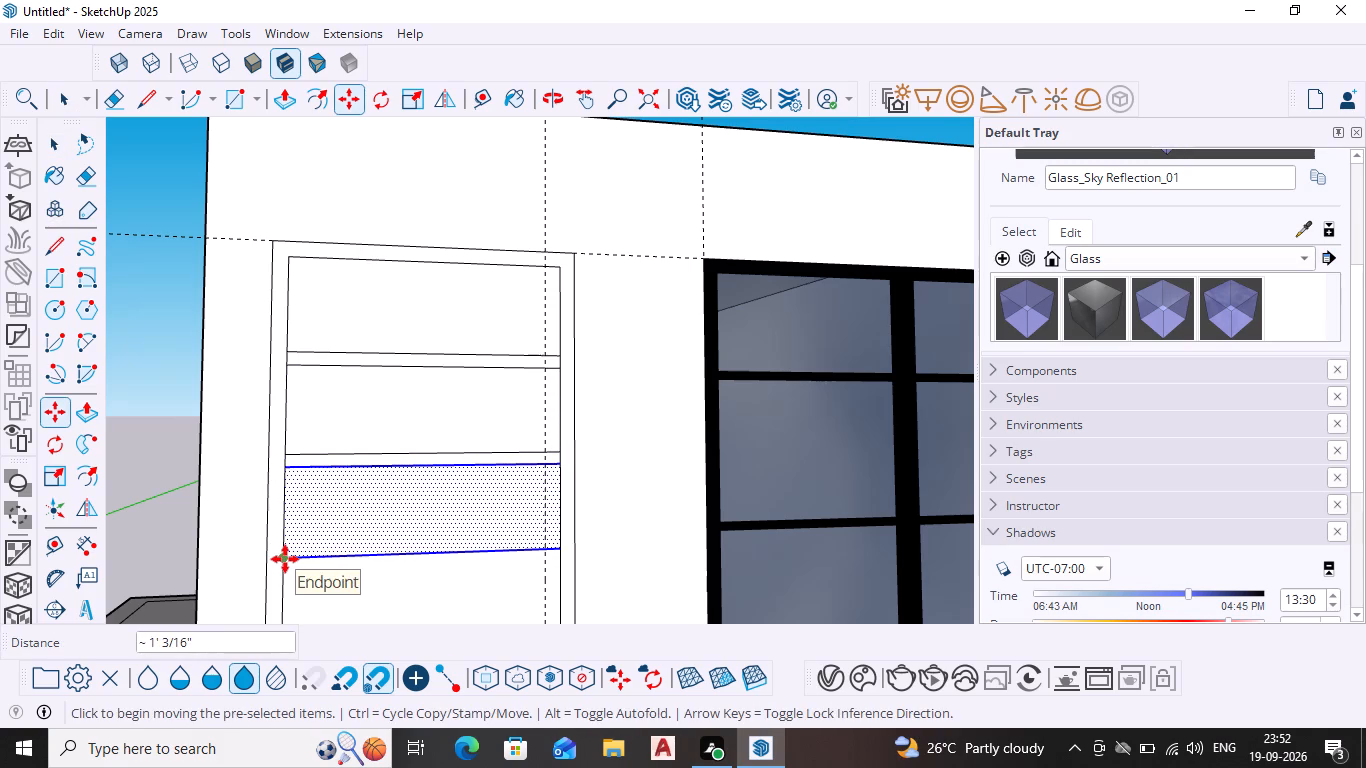
middle_click_drag(286, 556, 289, 489, "ctrl")
middle_click_drag(290, 489, 320, 389)
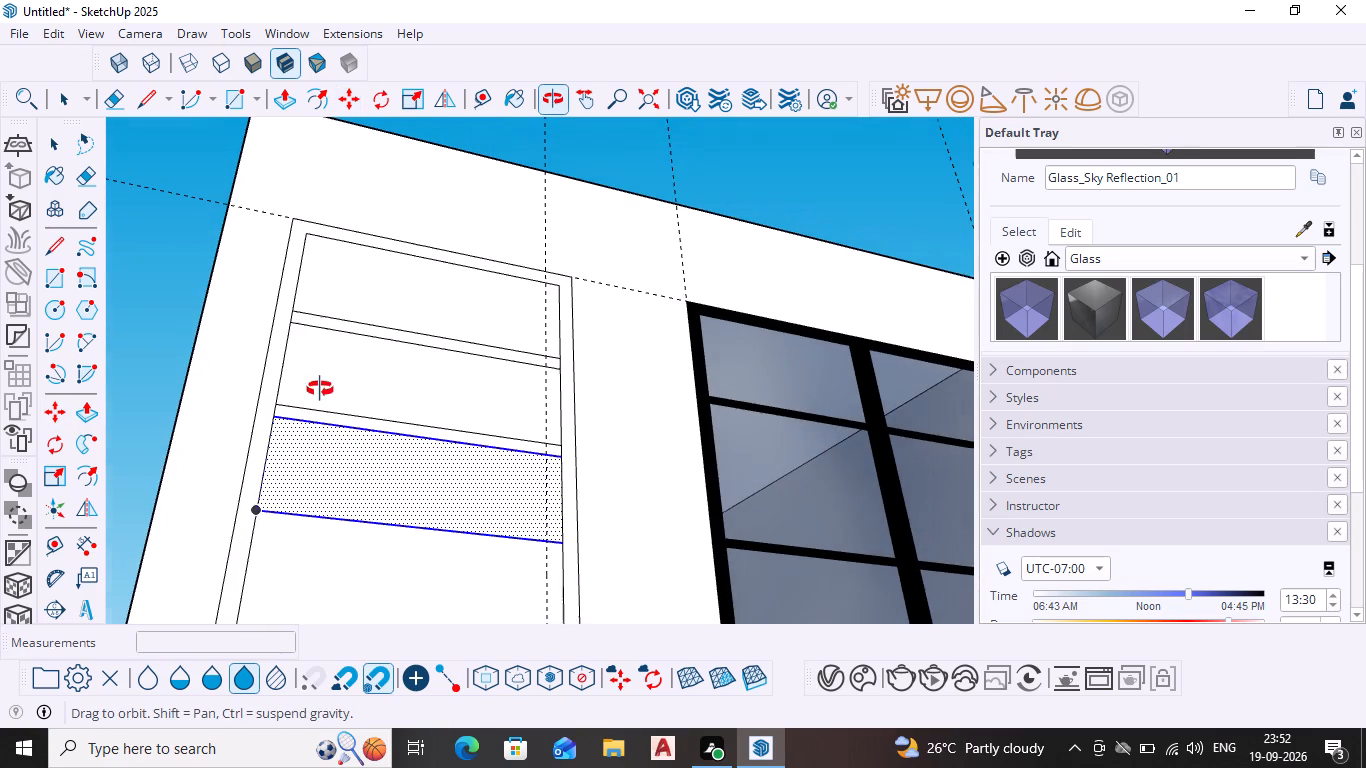
middle_click_drag(320, 389, 320, 390)
middle_click_drag(296, 484, 379, 301, "shift")
scroll(295, 483, "down", 1, "shift")
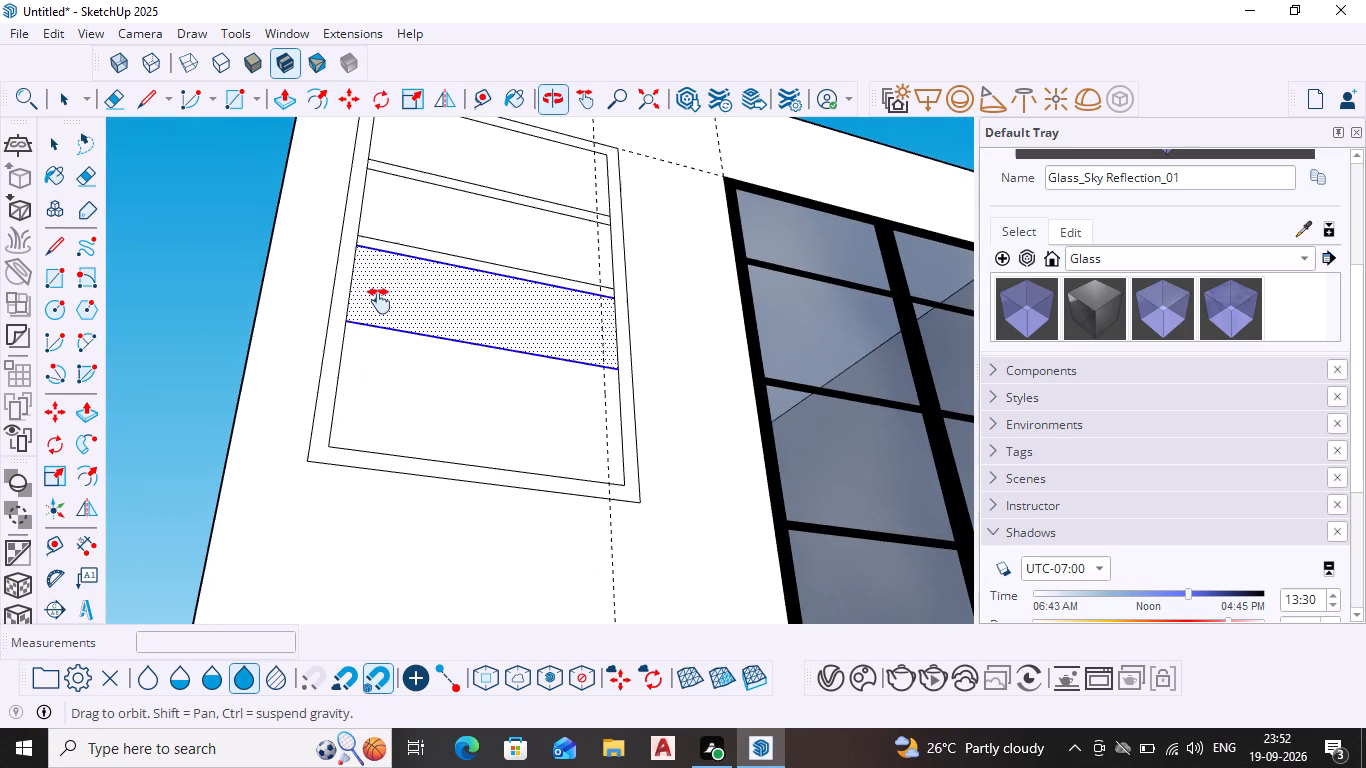
middle_click_drag(379, 301, 378, 305, "shift")
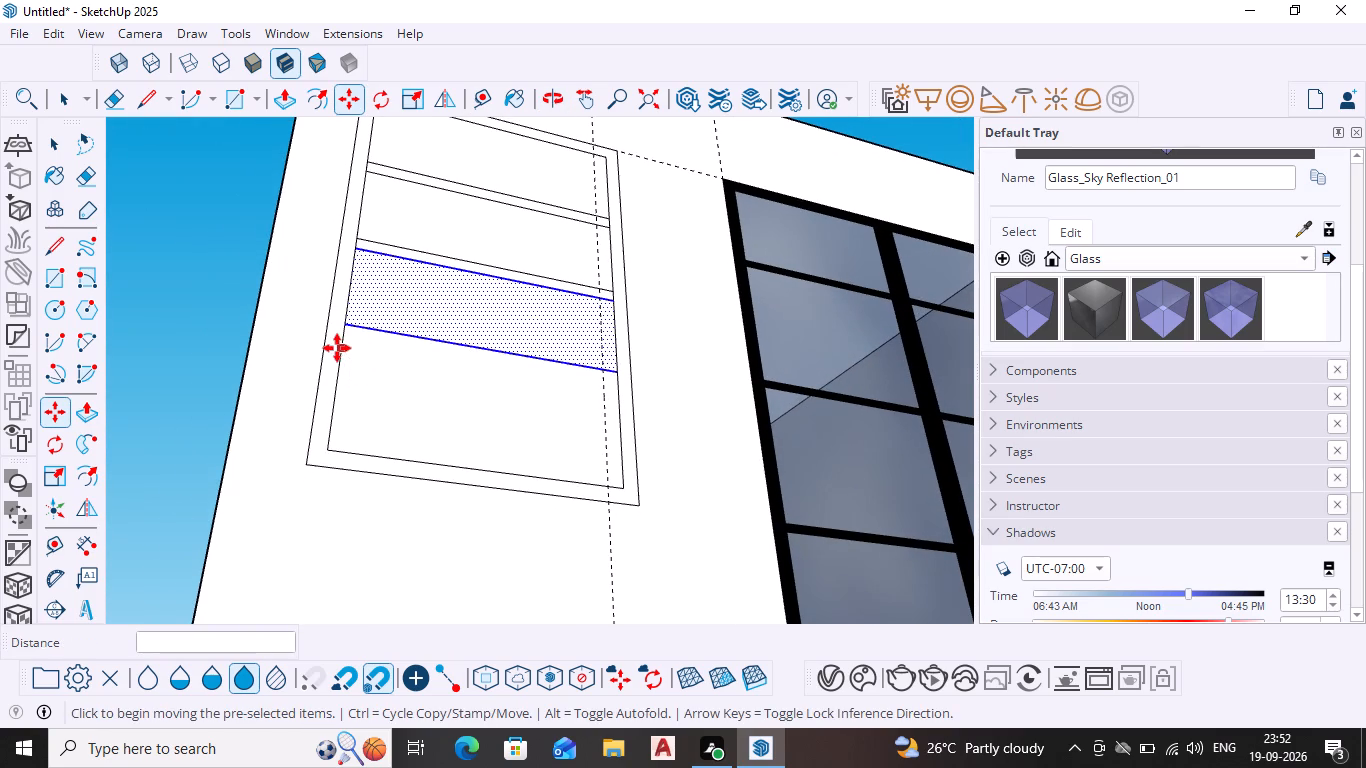
Copy the third pane rectangle about 1' 3 3/8" down to the inner frame's bottom corner.
left_click(343, 331)
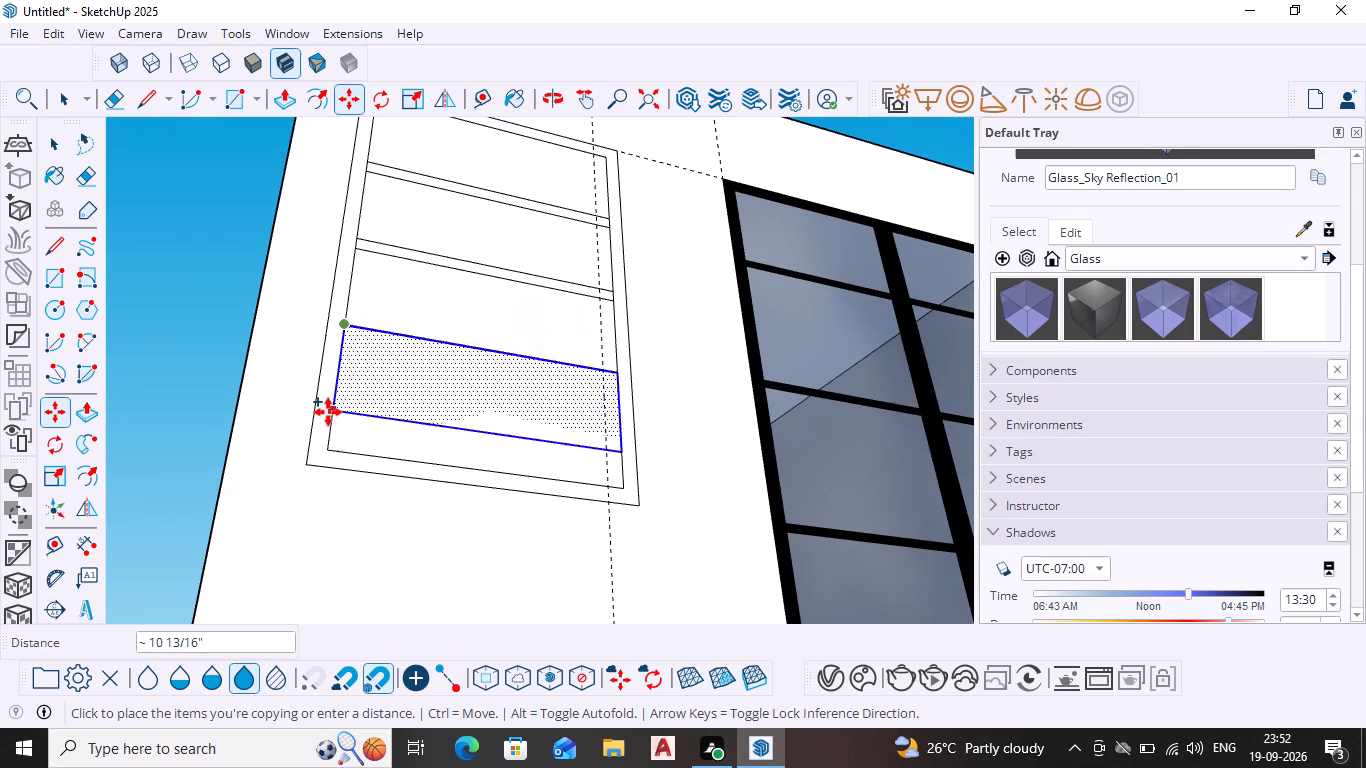
left_click(330, 444)
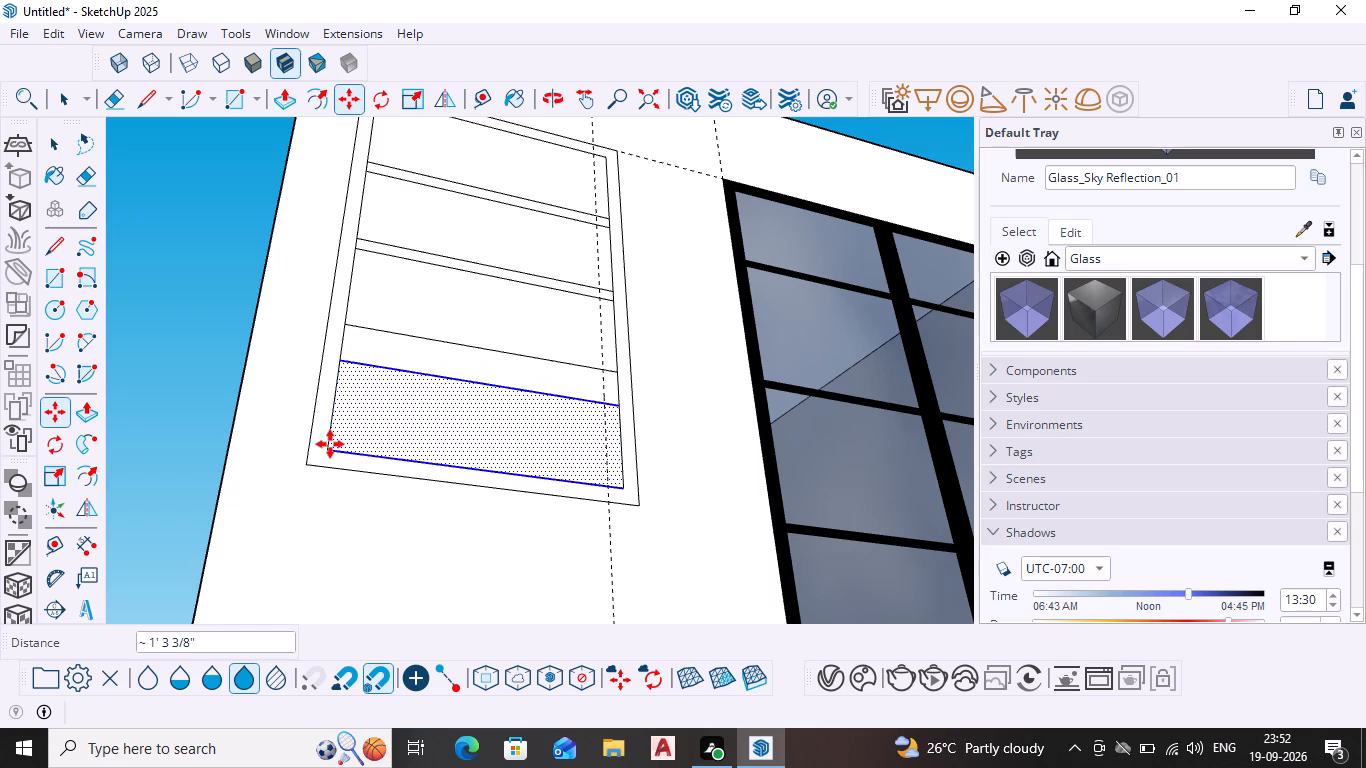
key("Escape")
Move the second pane's top edge about 1 11/16" down, widening the gap beneath the top pane.
middle_click_drag(521, 311, 535, 386)
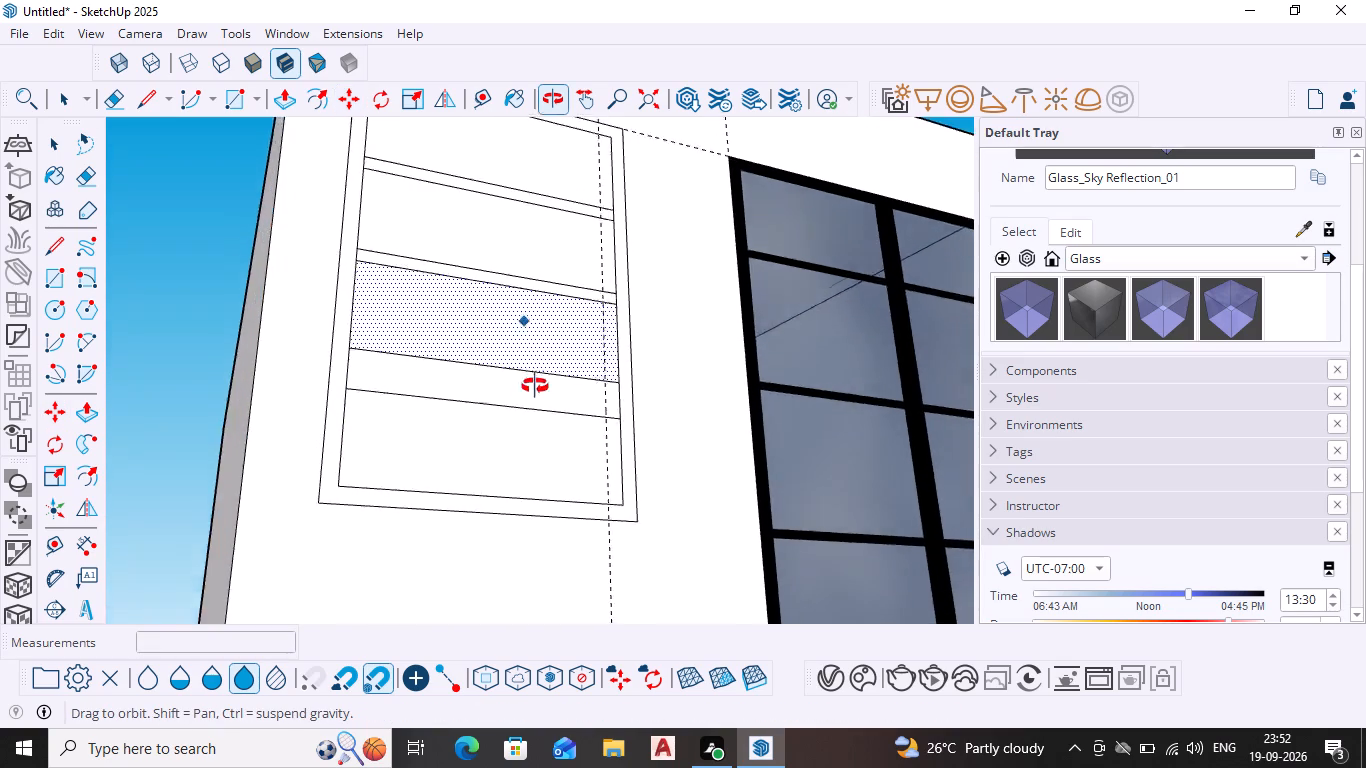
middle_click_drag(535, 386, 510, 433)
key("space")
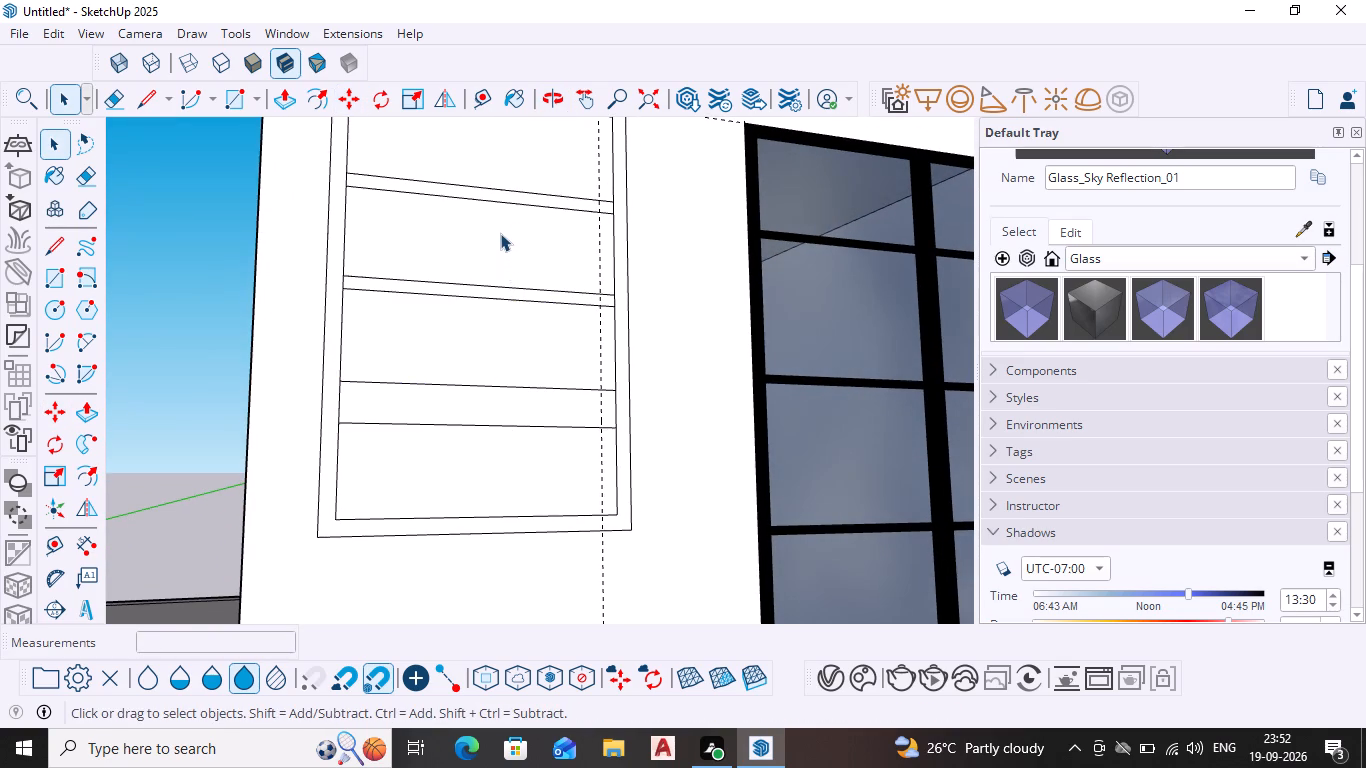
middle_click_drag(500, 234, 496, 319, "shift")
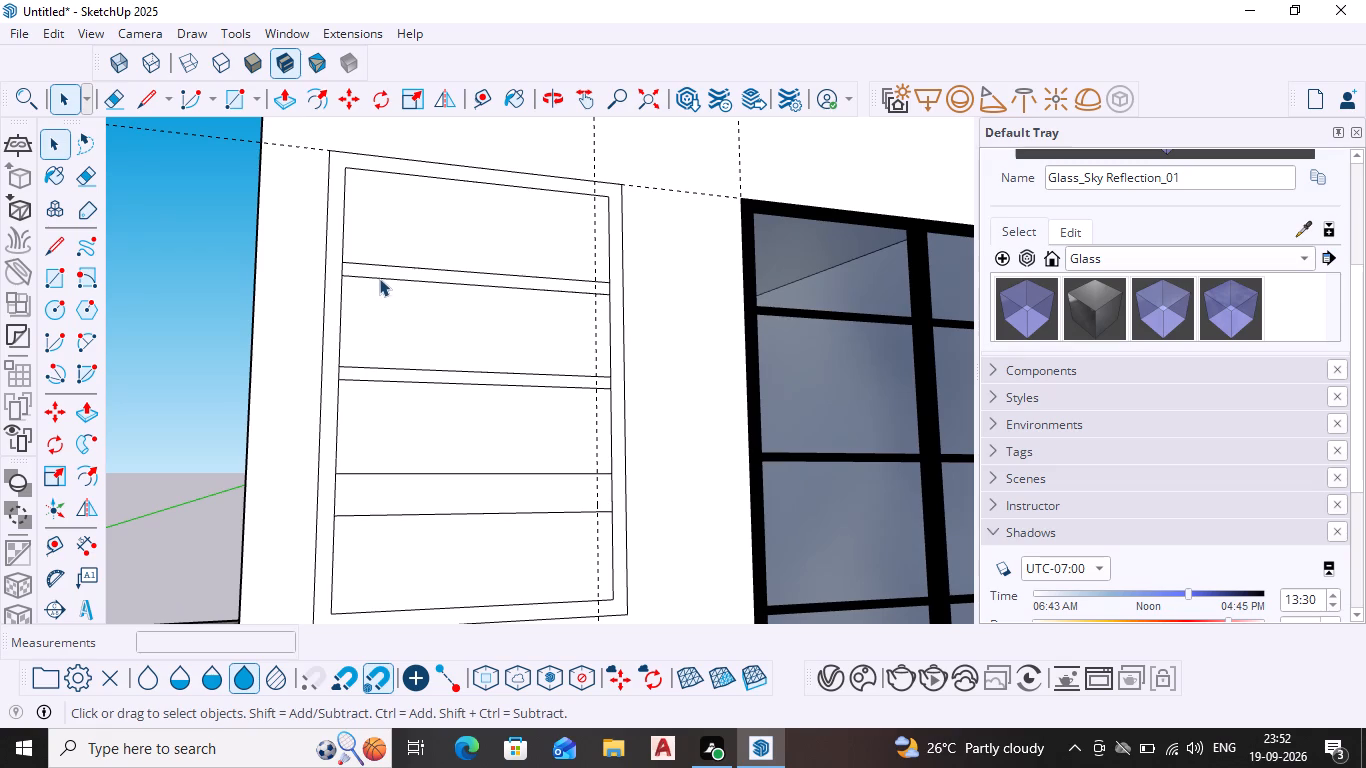
left_click(379, 278)
key("m")
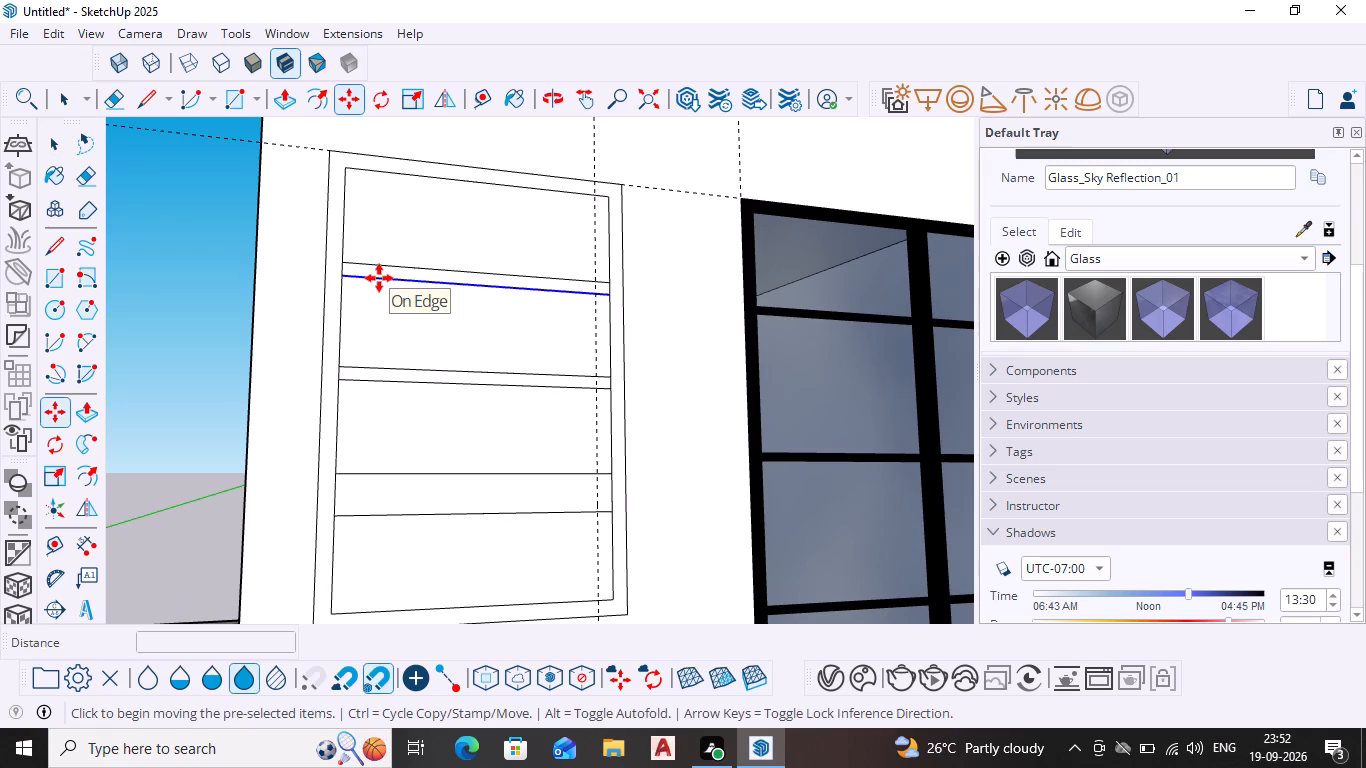
key("Return")
left_click(342, 280)
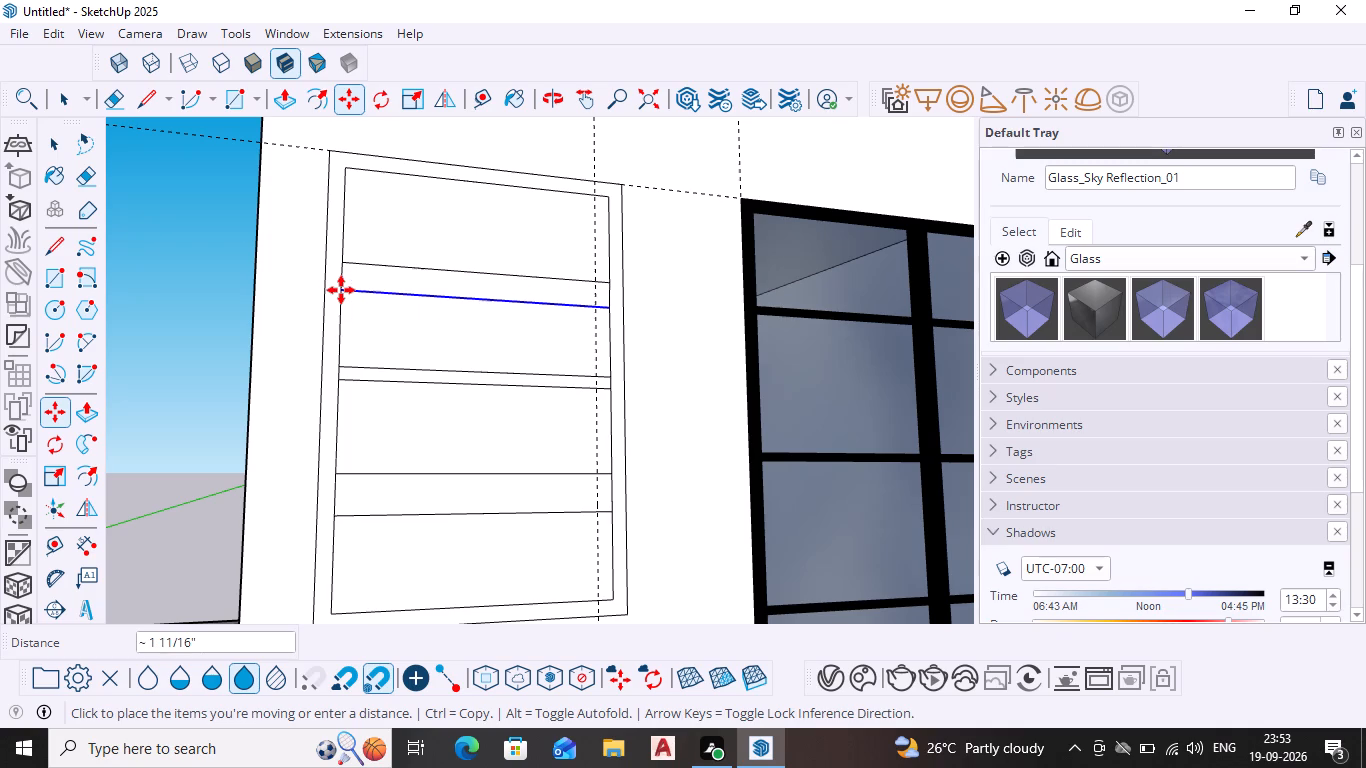
left_click(341, 290)
Copy the top pane's bottom edge about 1 5/8" down and delete the original edge.
scroll(349, 268, "up", 3)
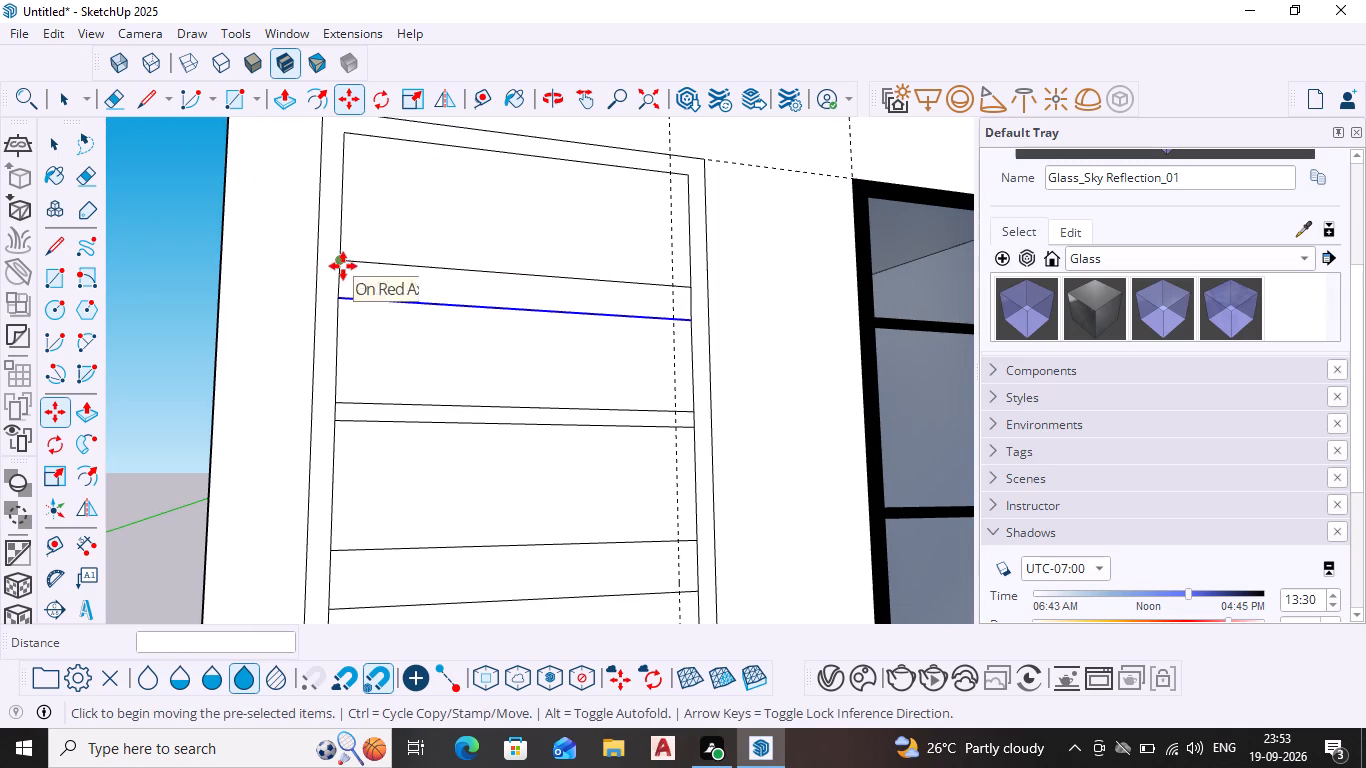
key("space")
left_click(405, 260)
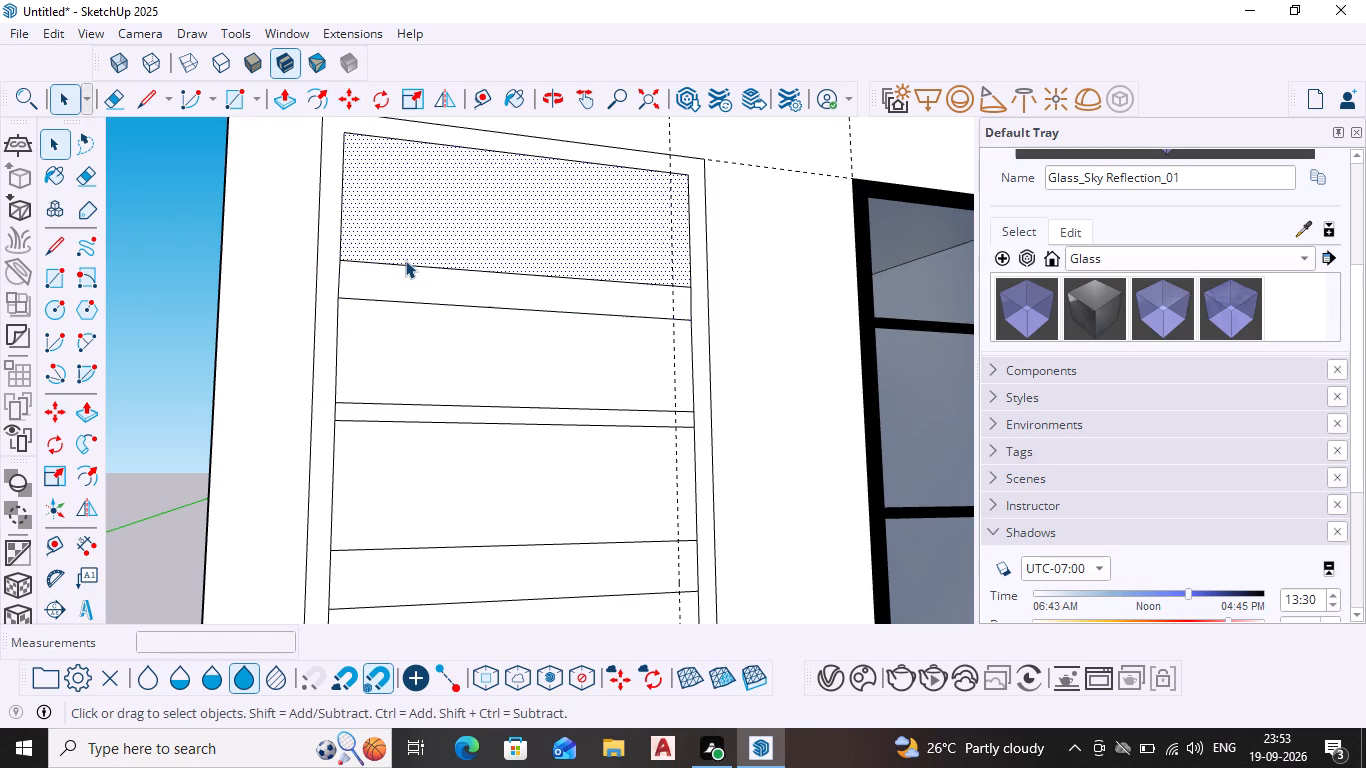
left_click(402, 263)
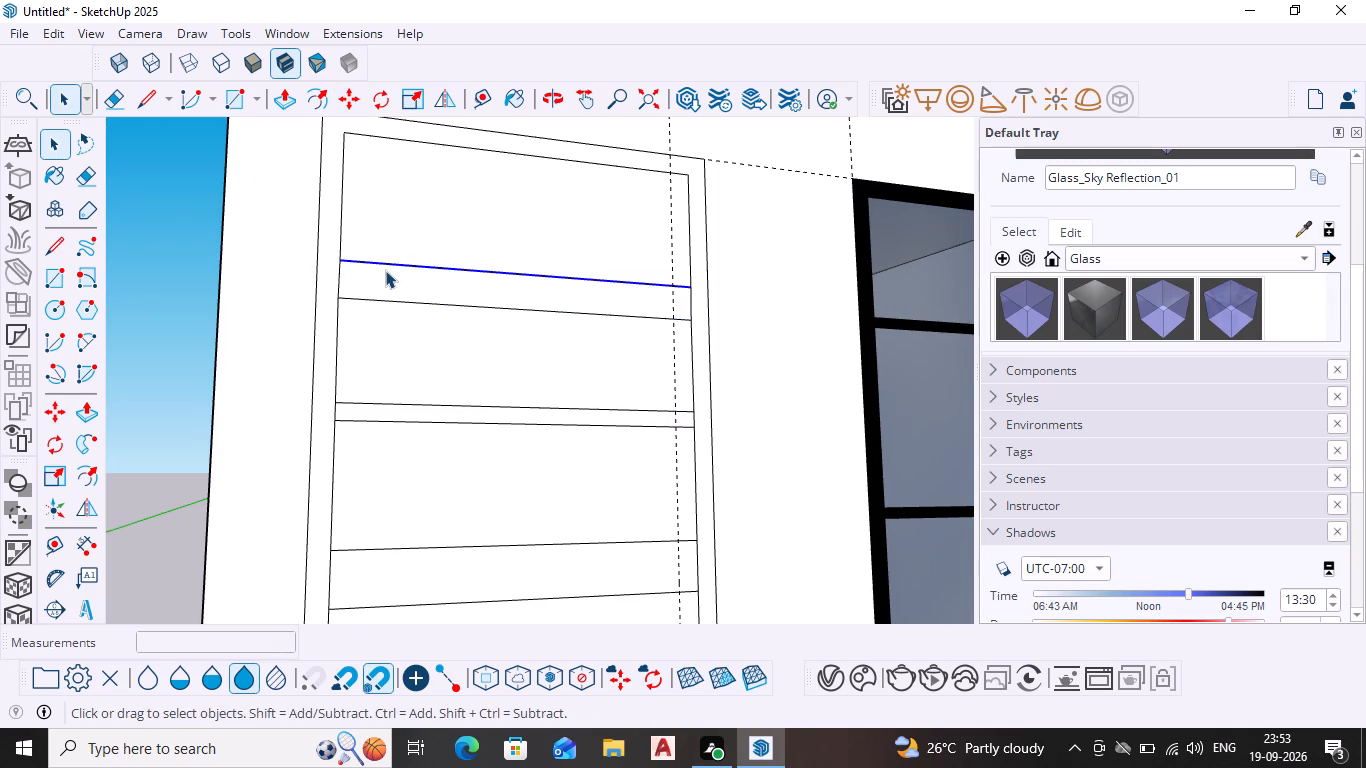
key("m")
key("Return")
left_click(344, 262)
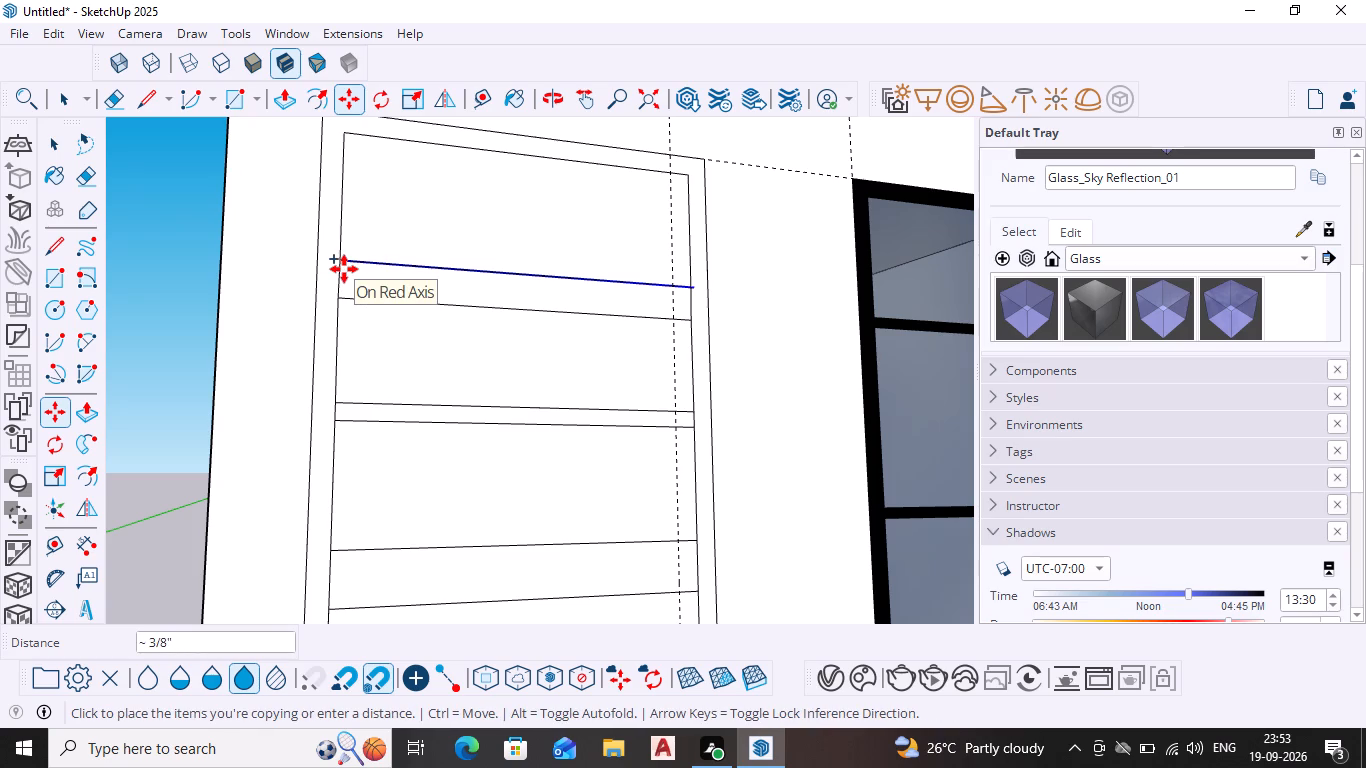
left_click(341, 278)
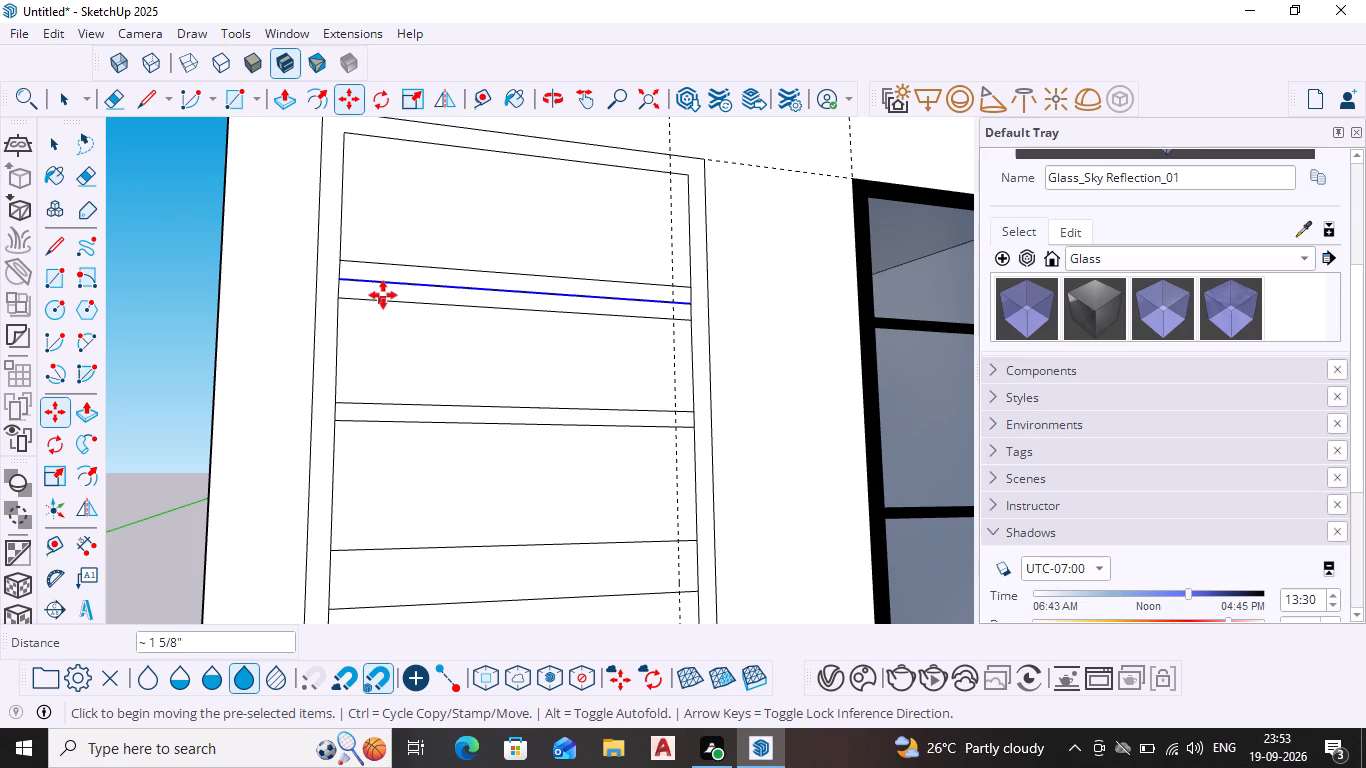
key("space")
left_click(393, 260)
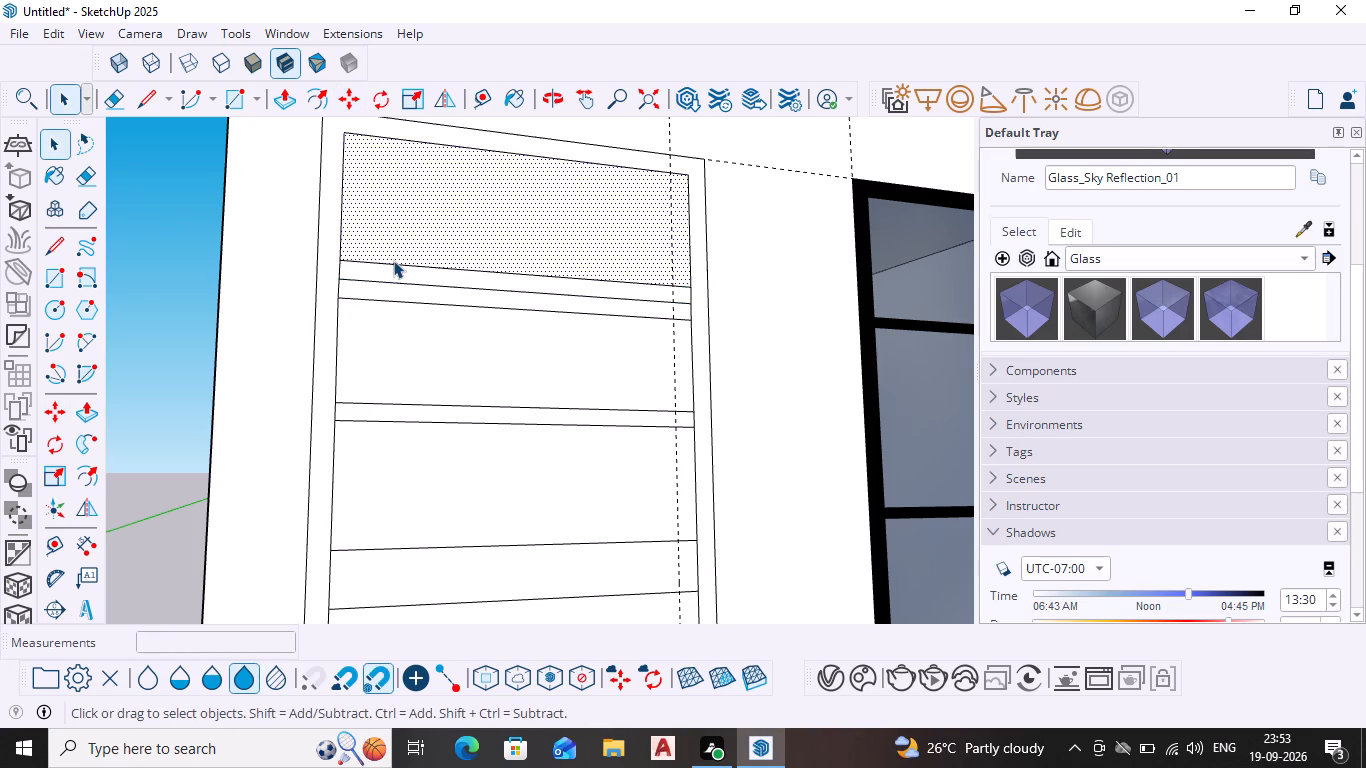
left_click(396, 263)
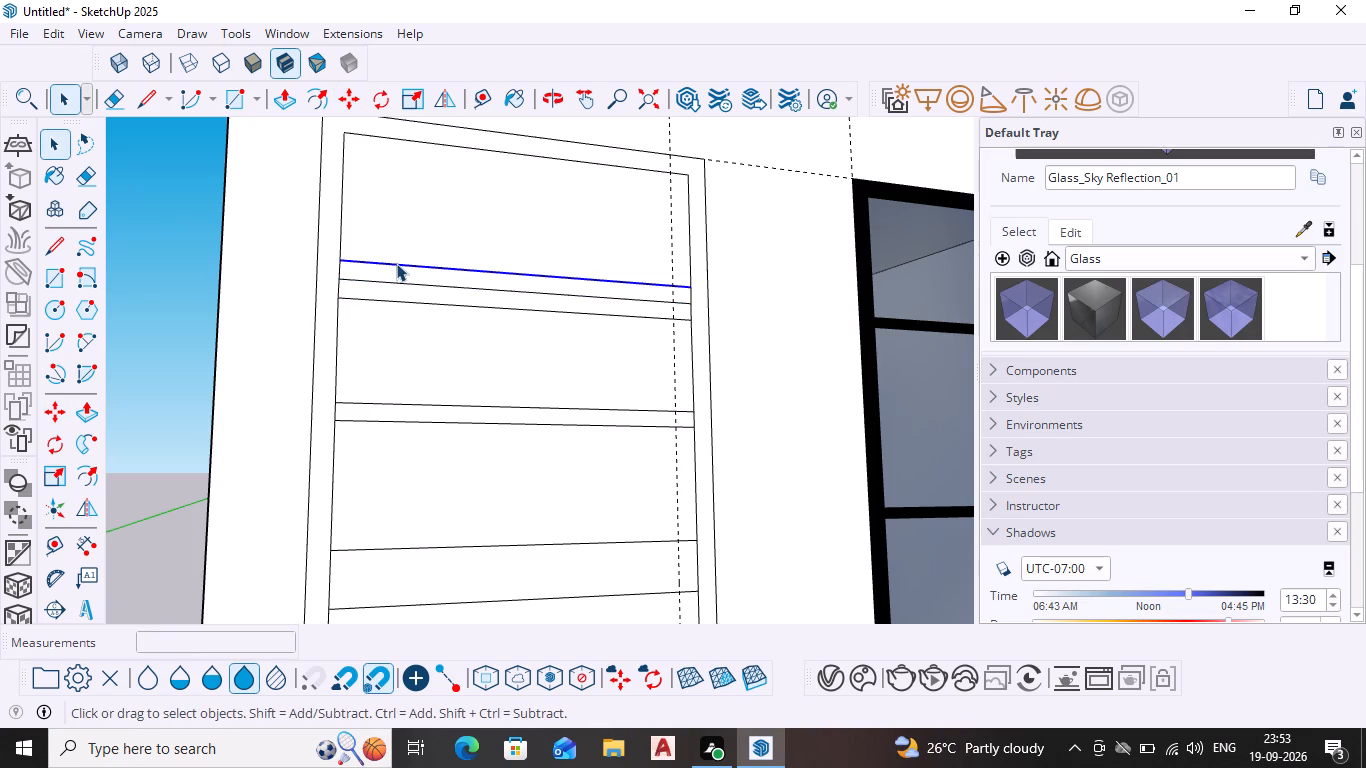
key("Delete")
Copy the third pane's bottom edge about 2 3/8" down and delete the original edge.
scroll(446, 365, "down", 1)
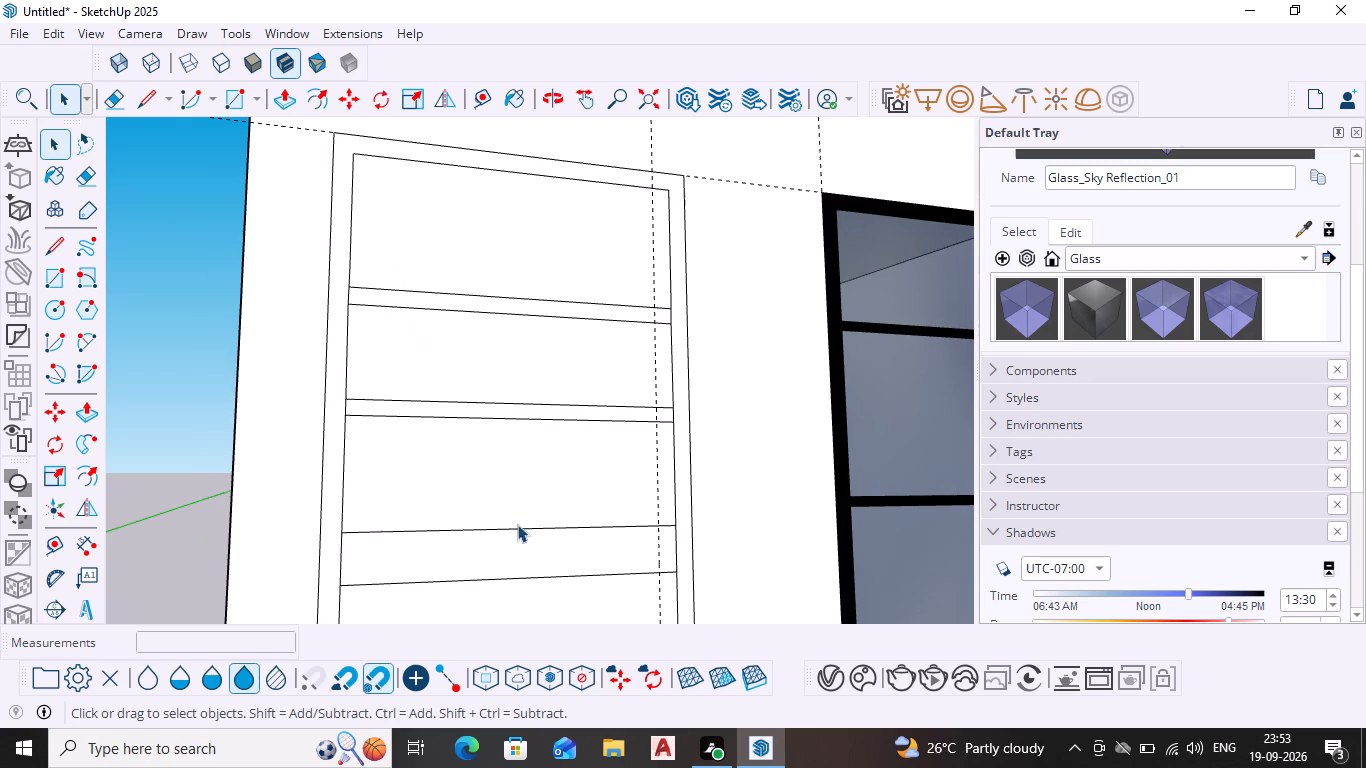
middle_click_drag(531, 519, 561, 366, "shift")
scroll(506, 397, "up", 2)
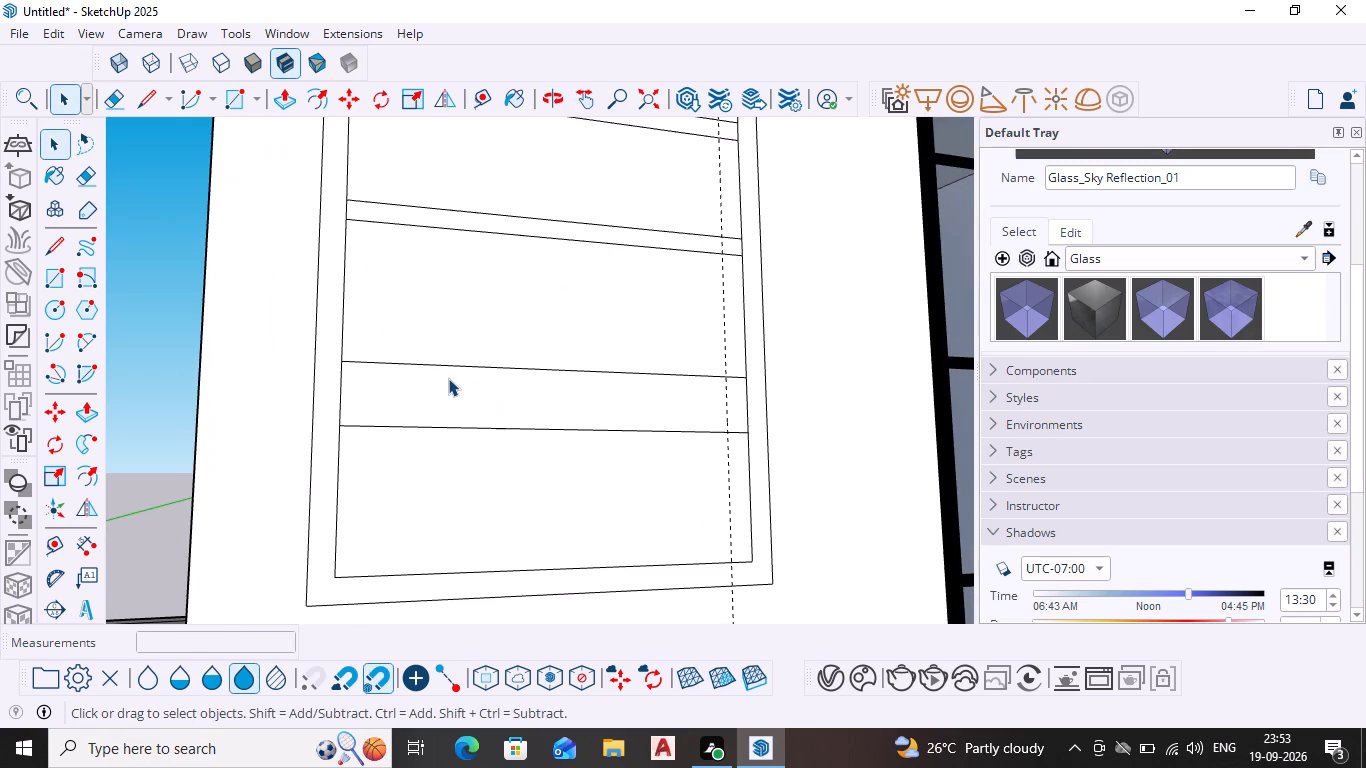
scroll(447, 368, "down", 1)
left_click(447, 360)
left_click(393, 361)
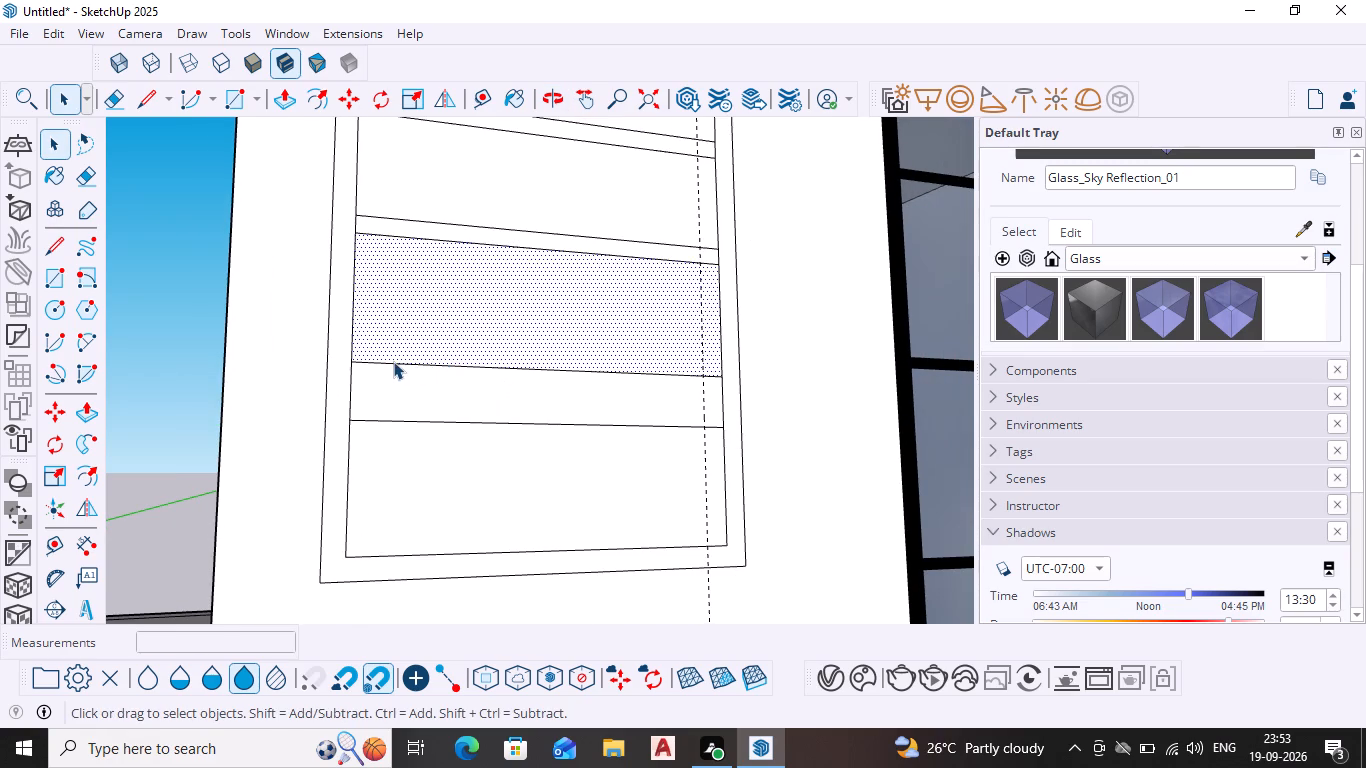
key("m")
key("Return")
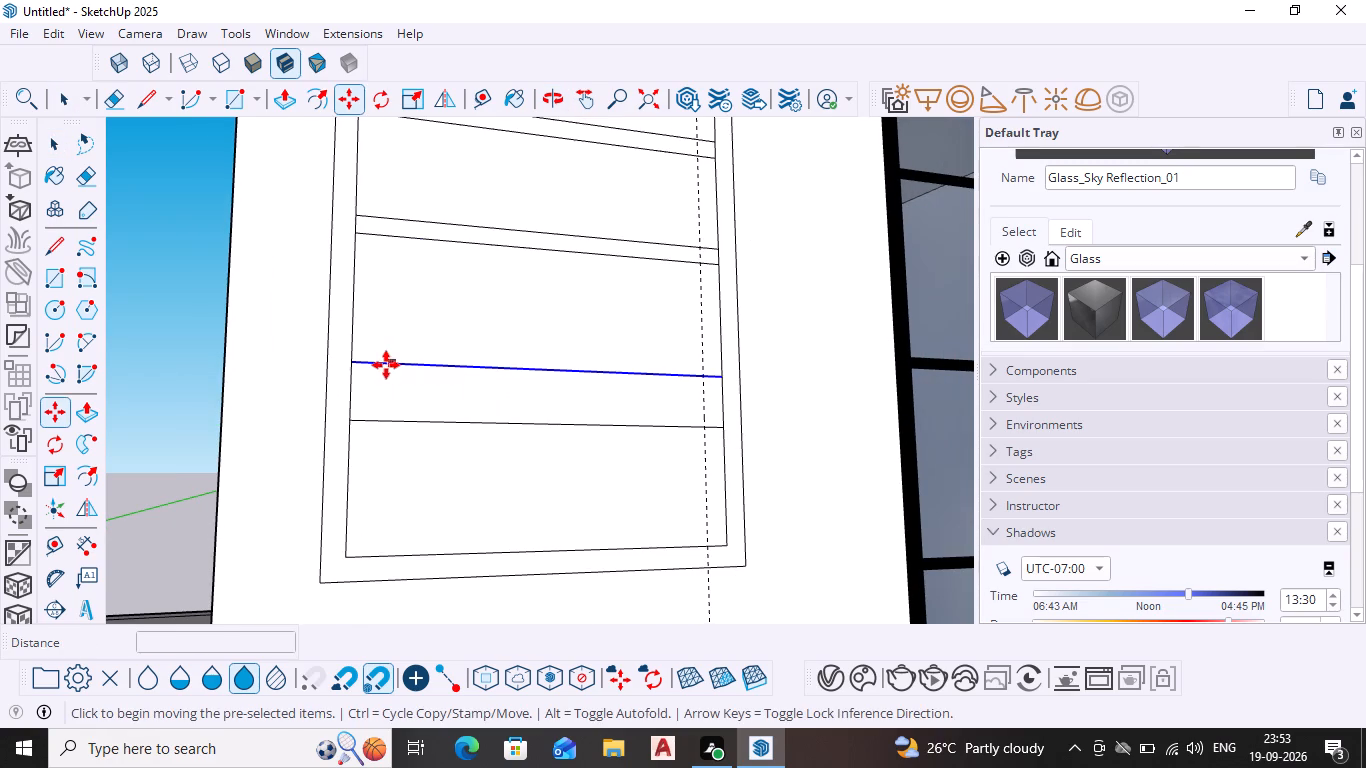
left_click(353, 365)
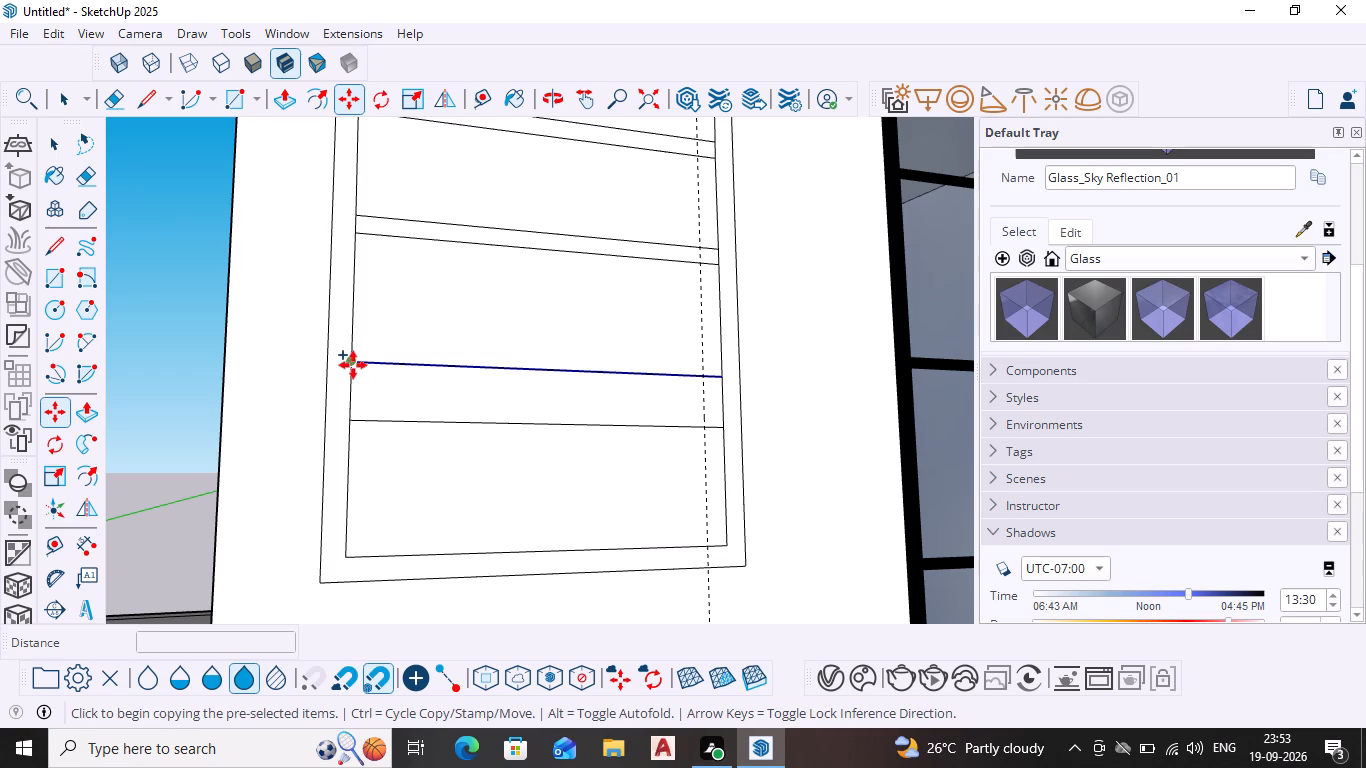
left_click(353, 392)
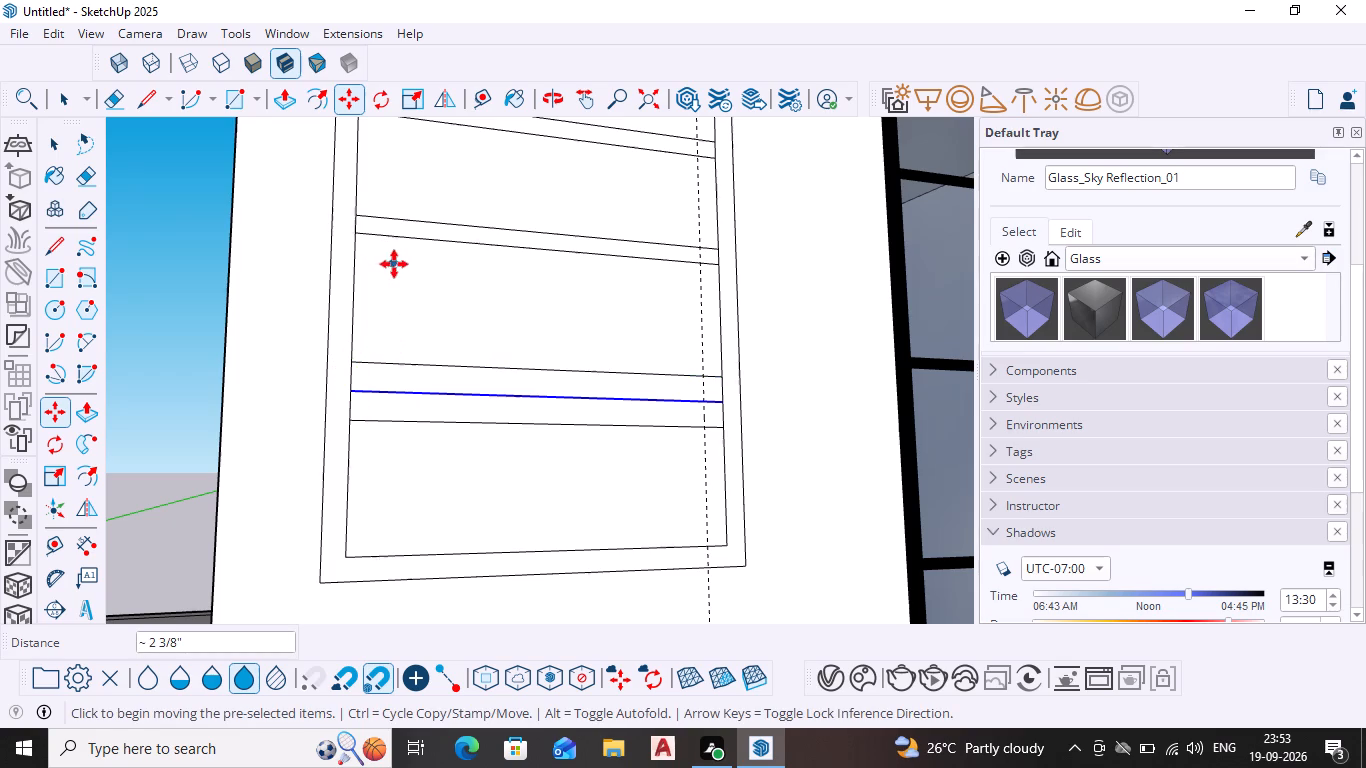
key("space")
left_click(411, 361)
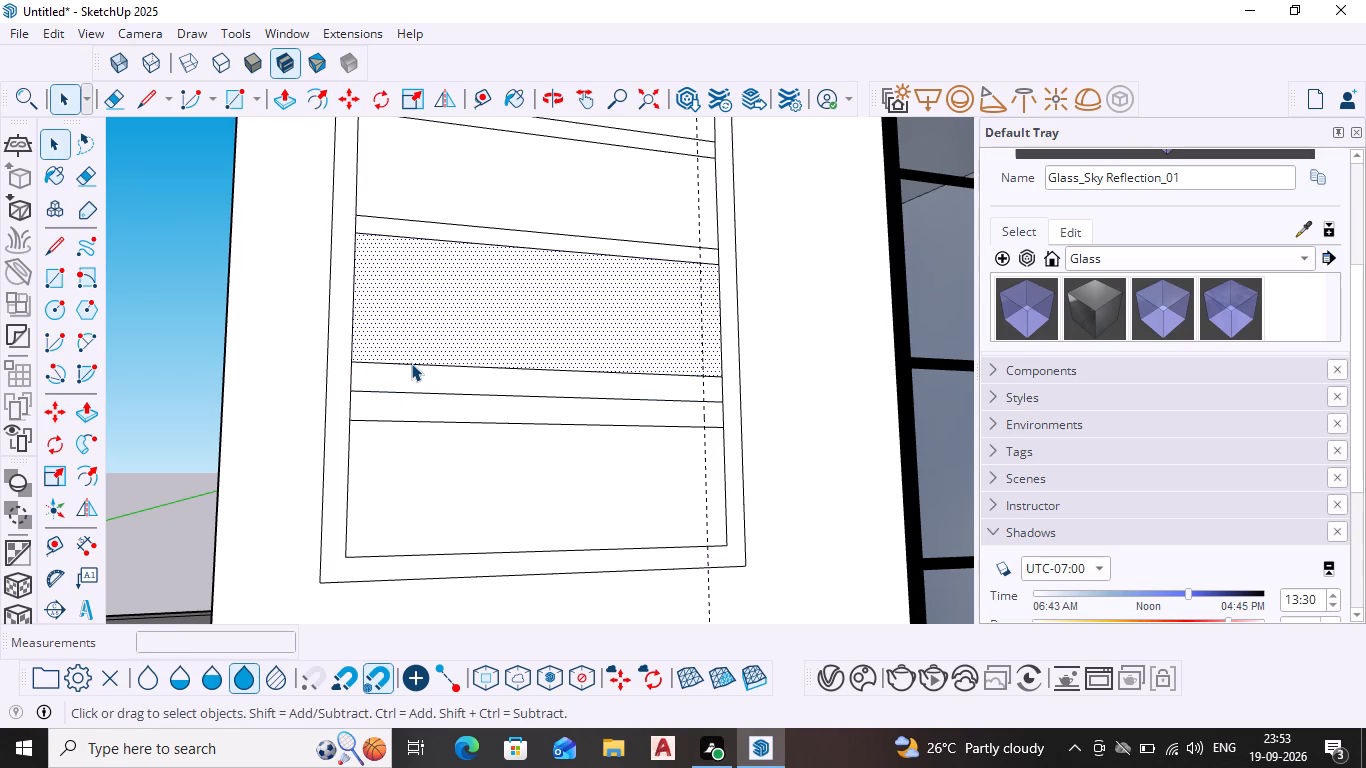
left_click(411, 365)
key("Delete")
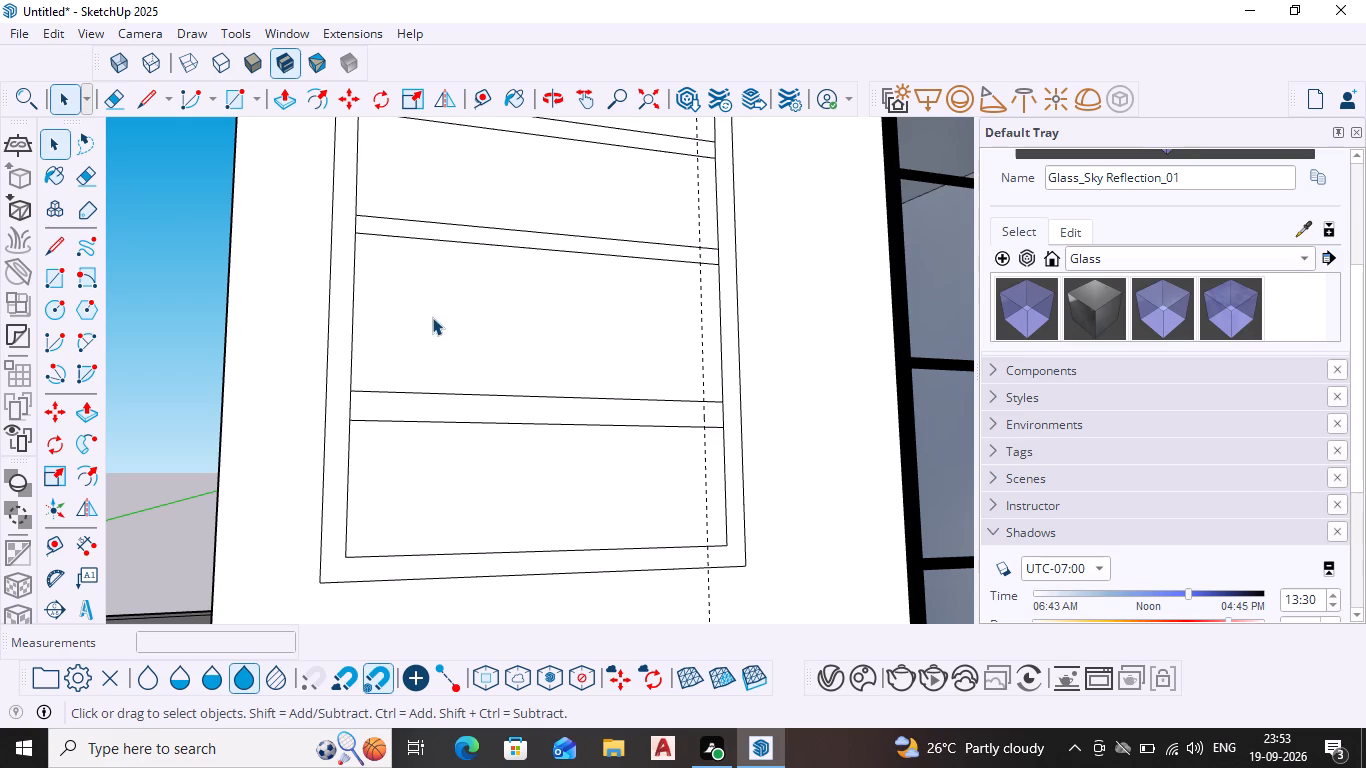
Copy both edges of the middle divider about 1 3/8" down and delete the original pair.
middle_click_drag(472, 283, 454, 378, "shift")
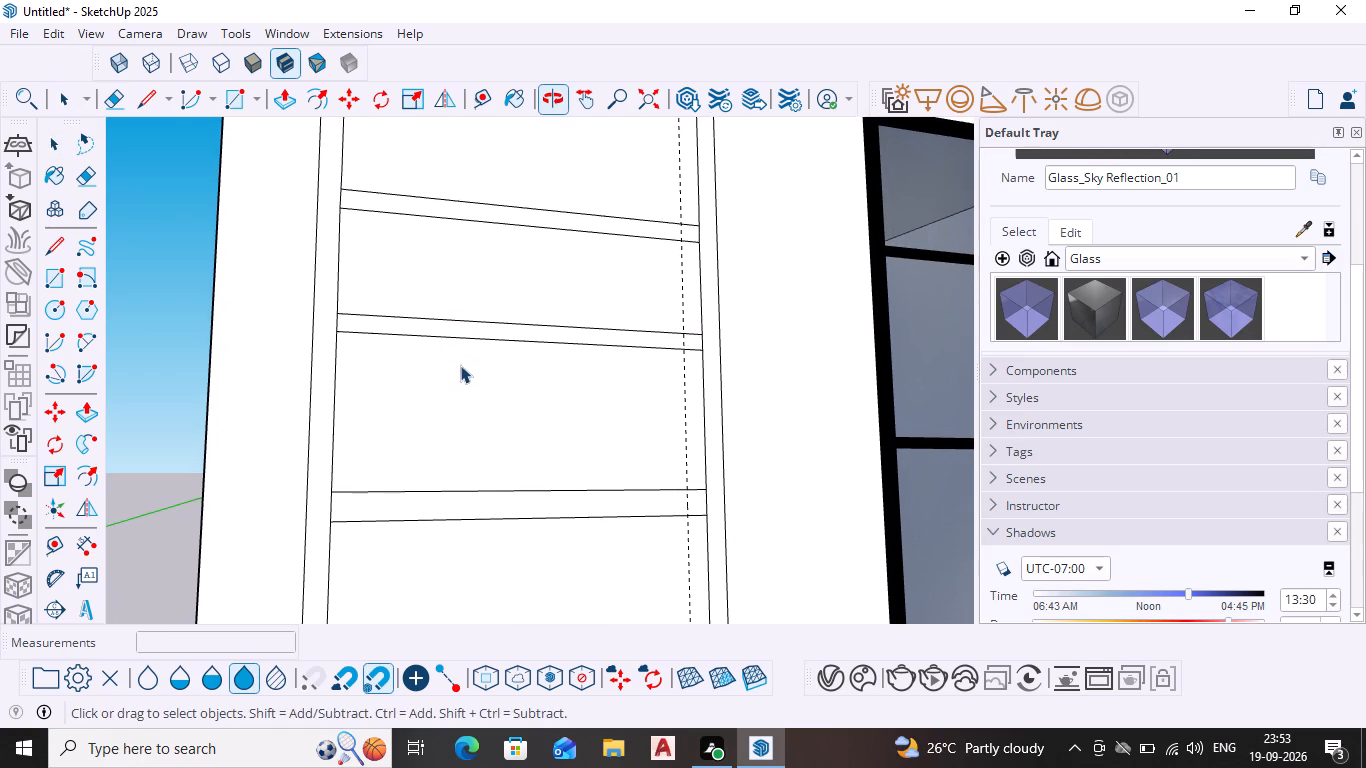
left_click(439, 319)
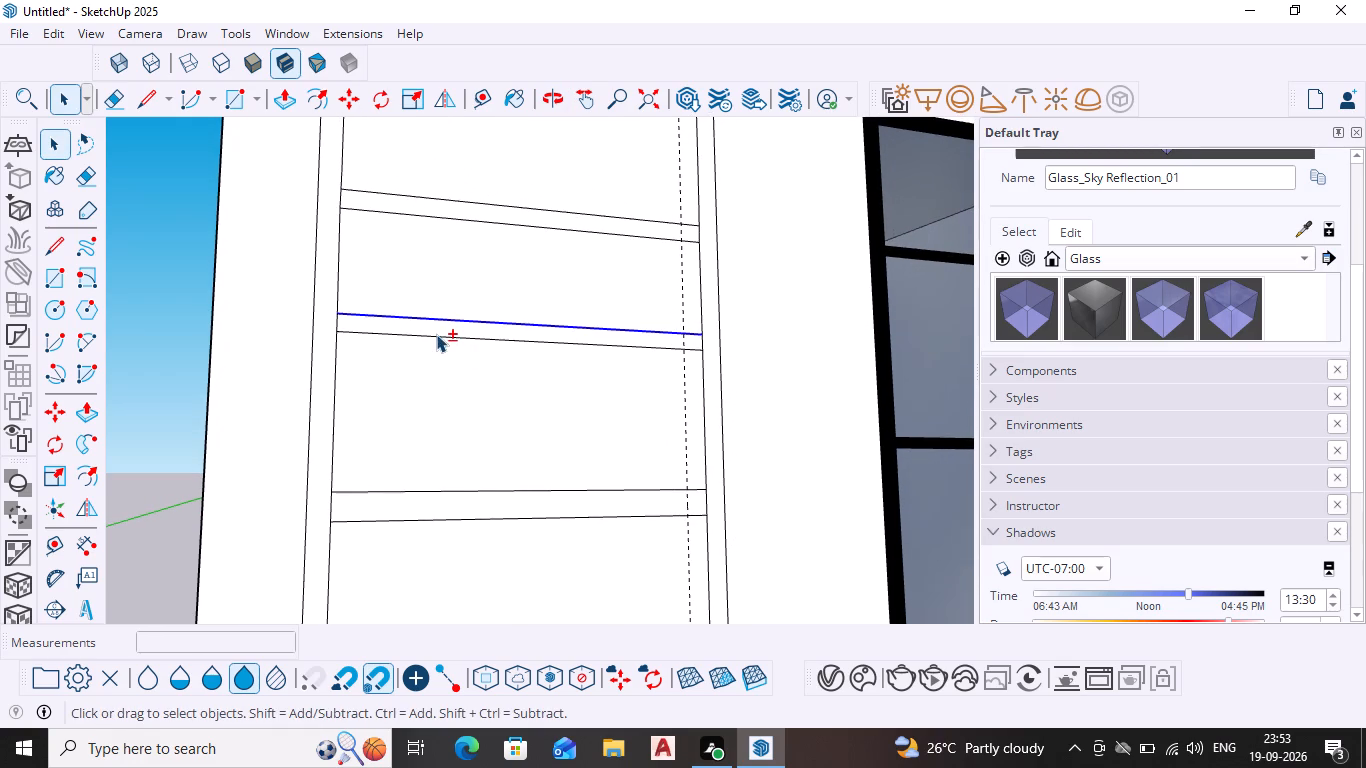
left_click(433, 339, "shift")
key("m")
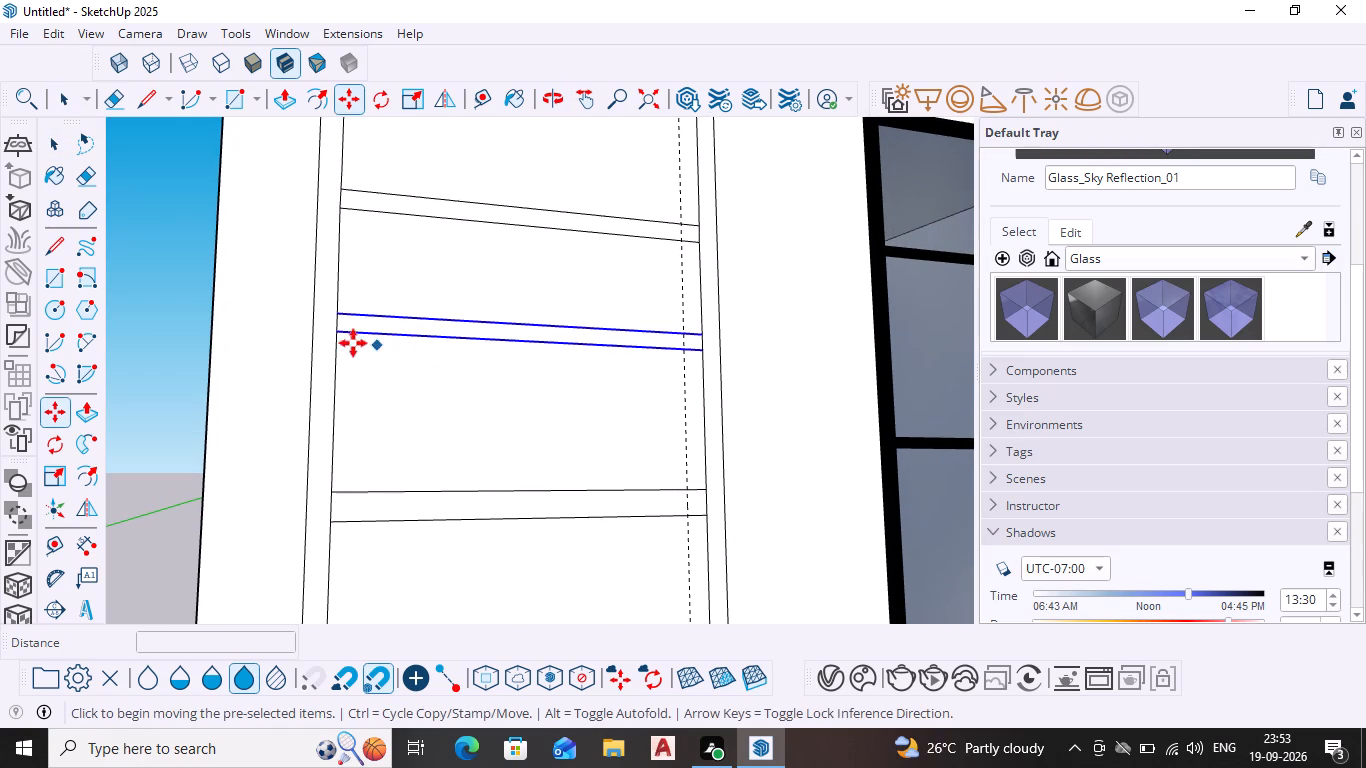
left_click(334, 328)
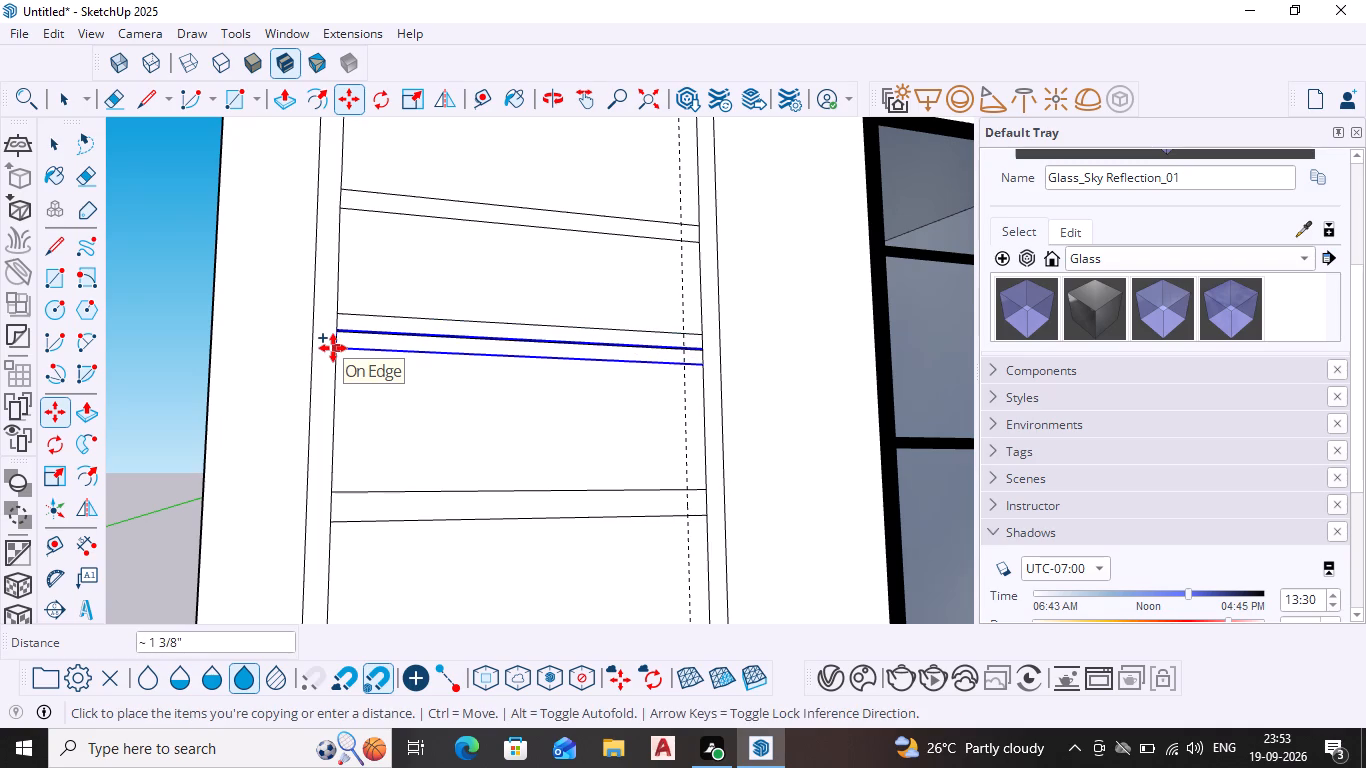
left_click(333, 348)
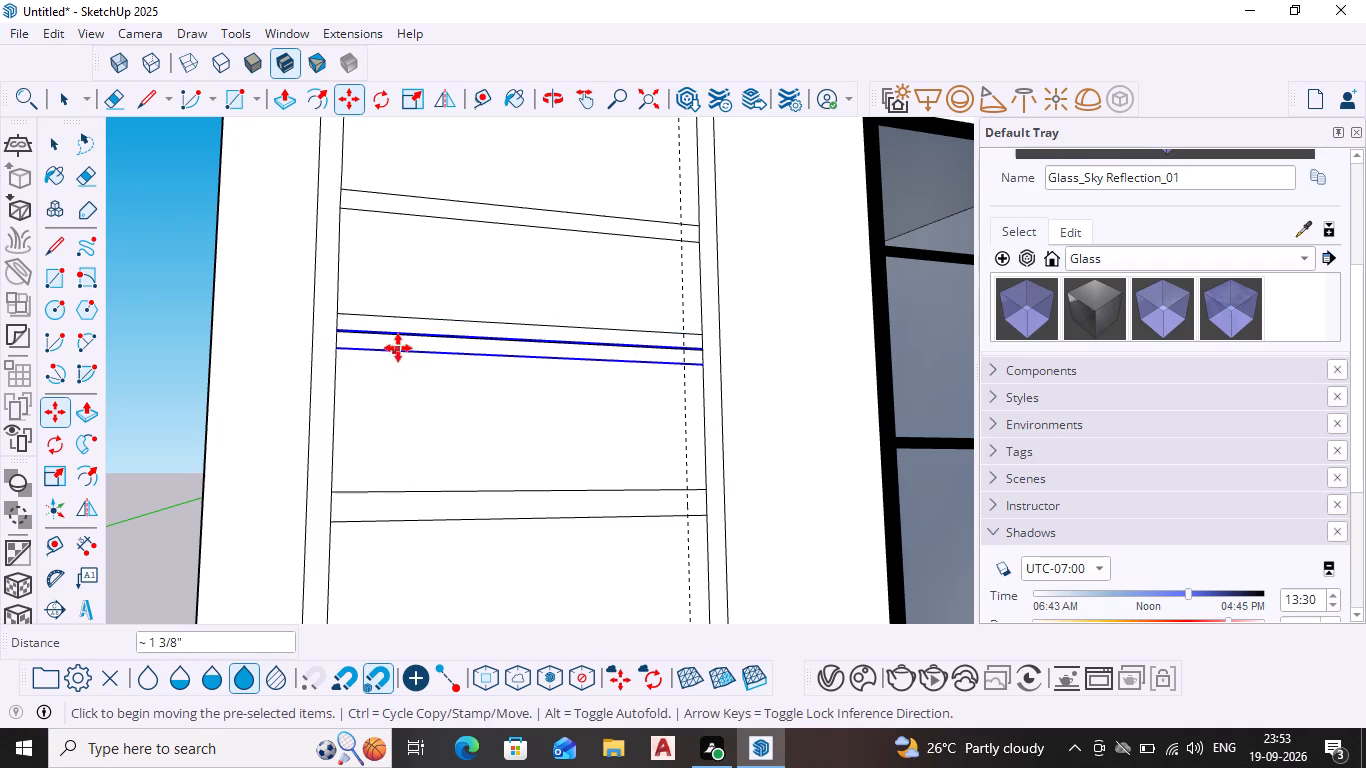
key("space")
scroll(431, 321, "up", 2)
left_click(433, 318)
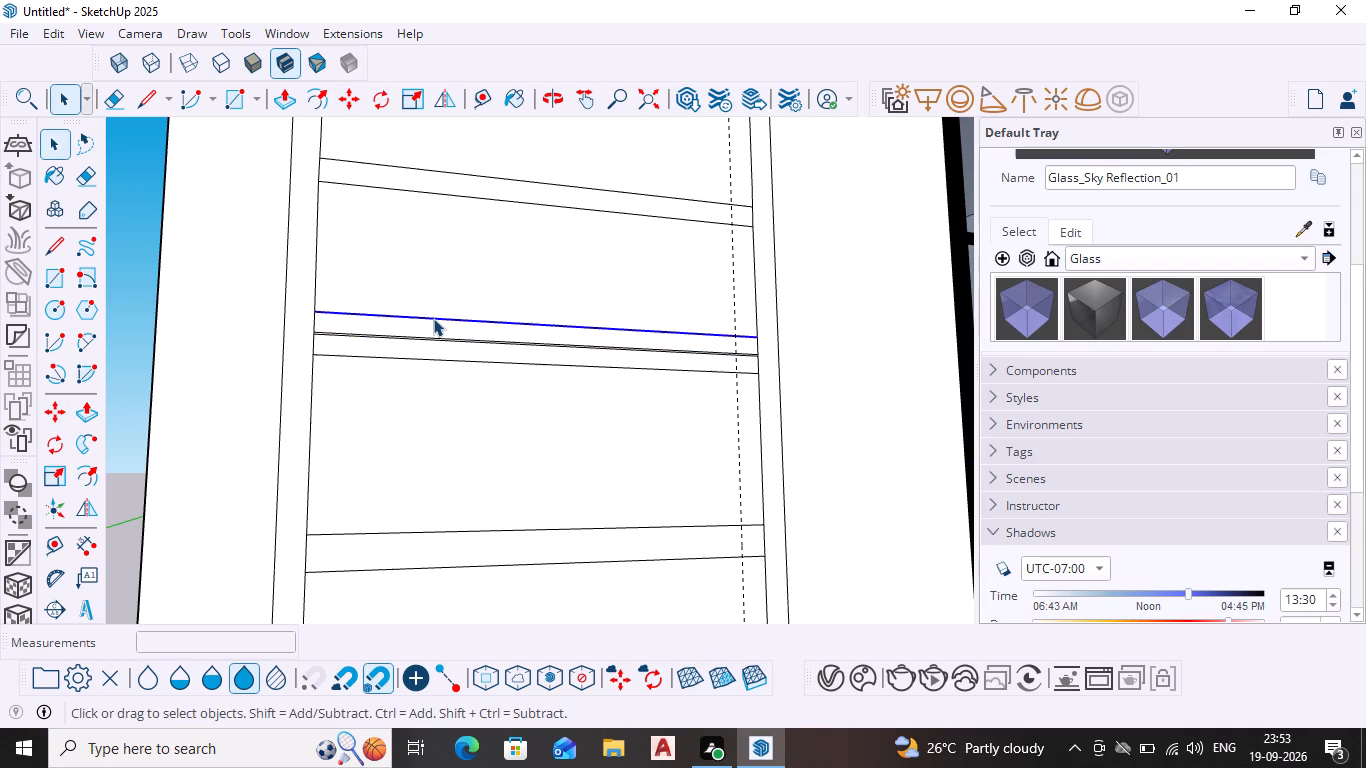
key("Delete")
scroll(447, 337, "up", 6)
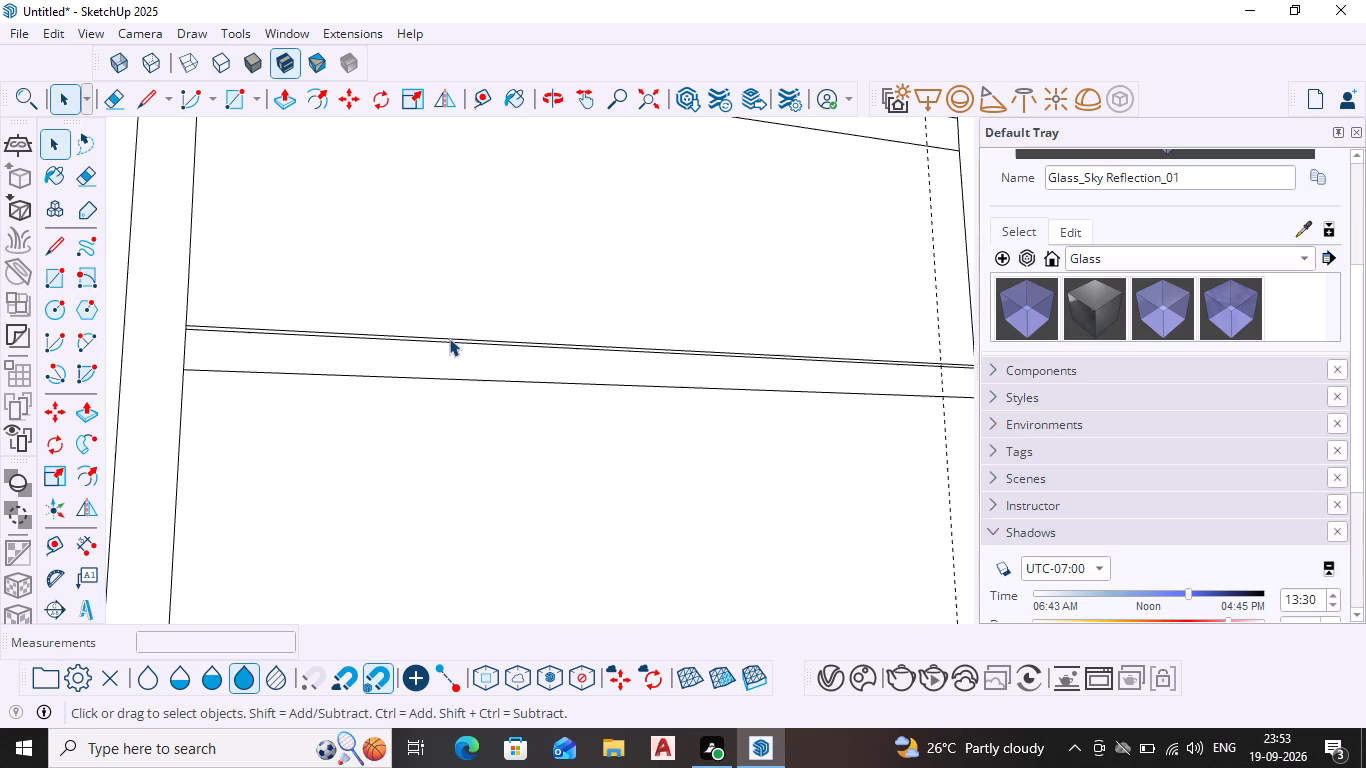
left_click(449, 338)
key("Delete")
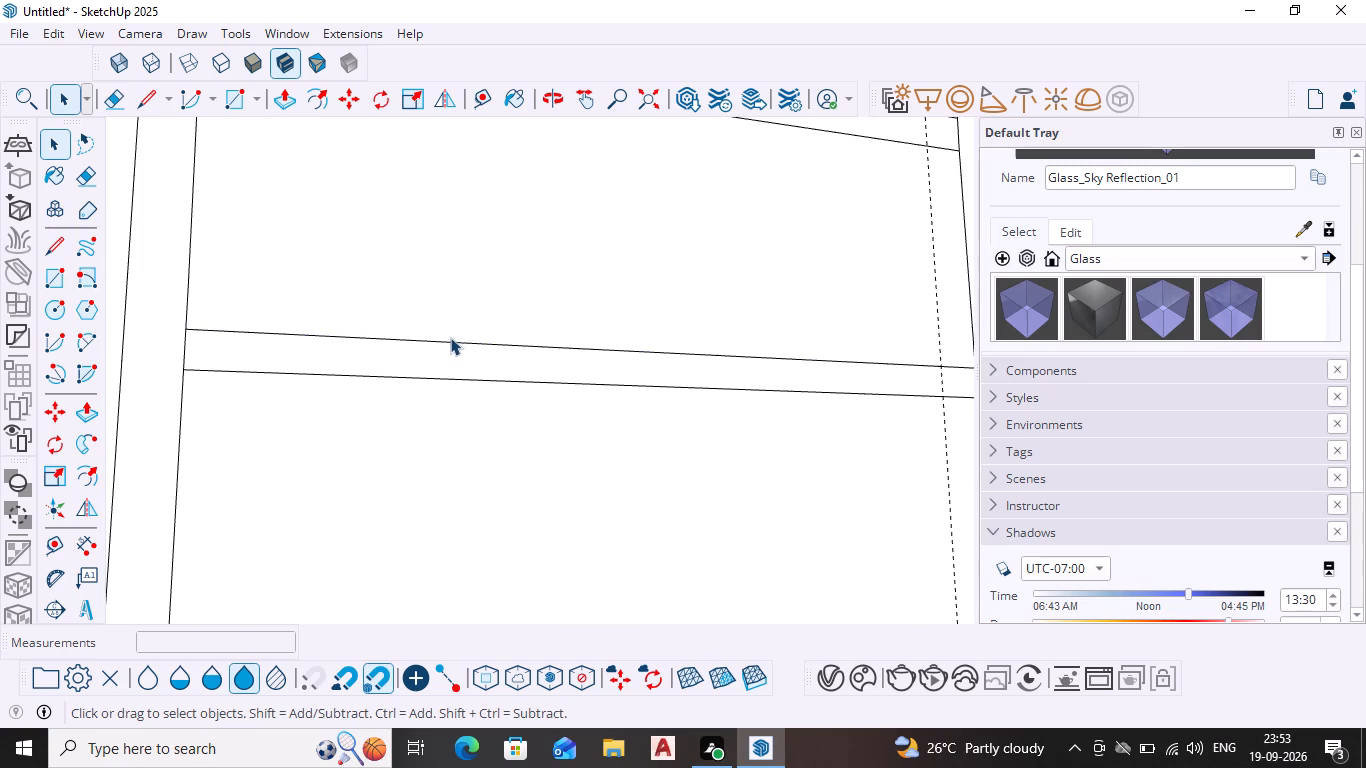
Delete the short vertical edge segments at both ends of the three dividers in the framed side panel, separating the four panes from the frame.
scroll(534, 322, "down", 13)
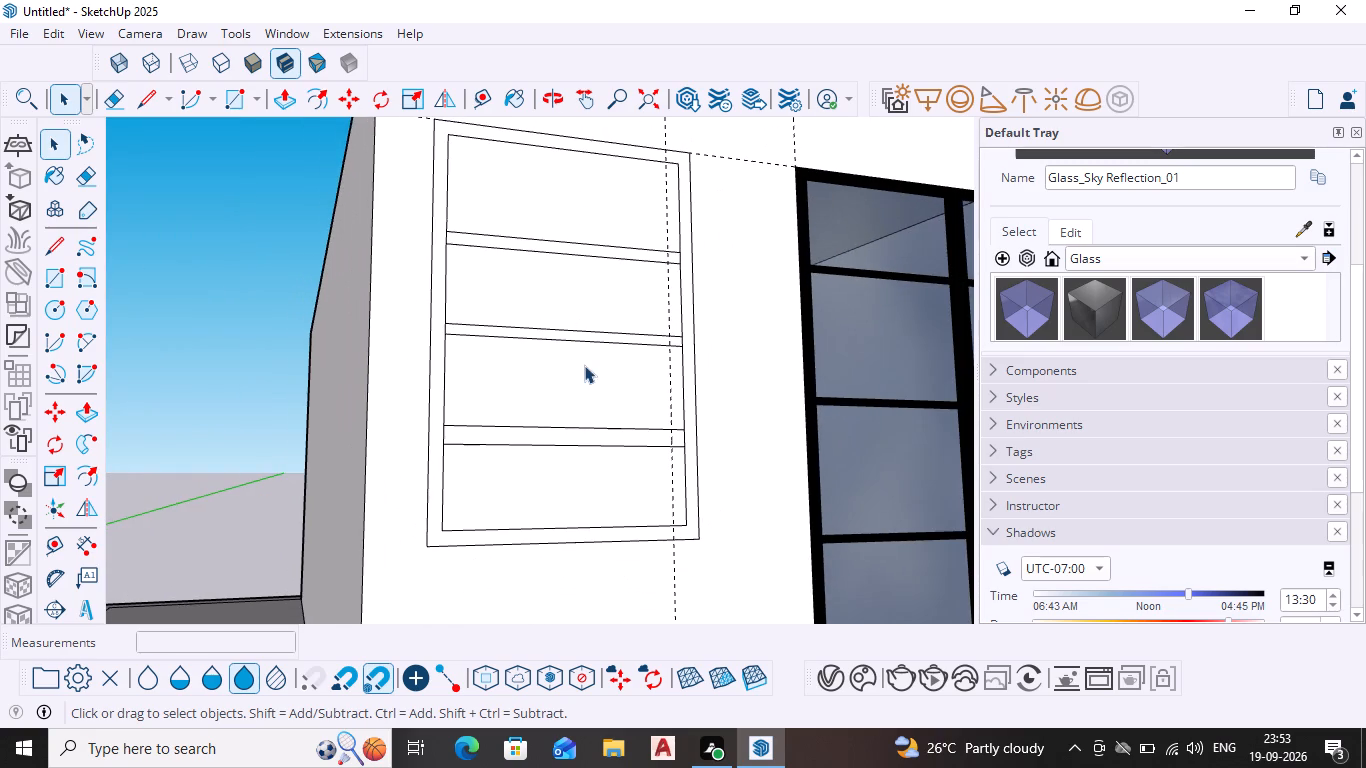
middle_click_drag(648, 356, 616, 380, "shift")
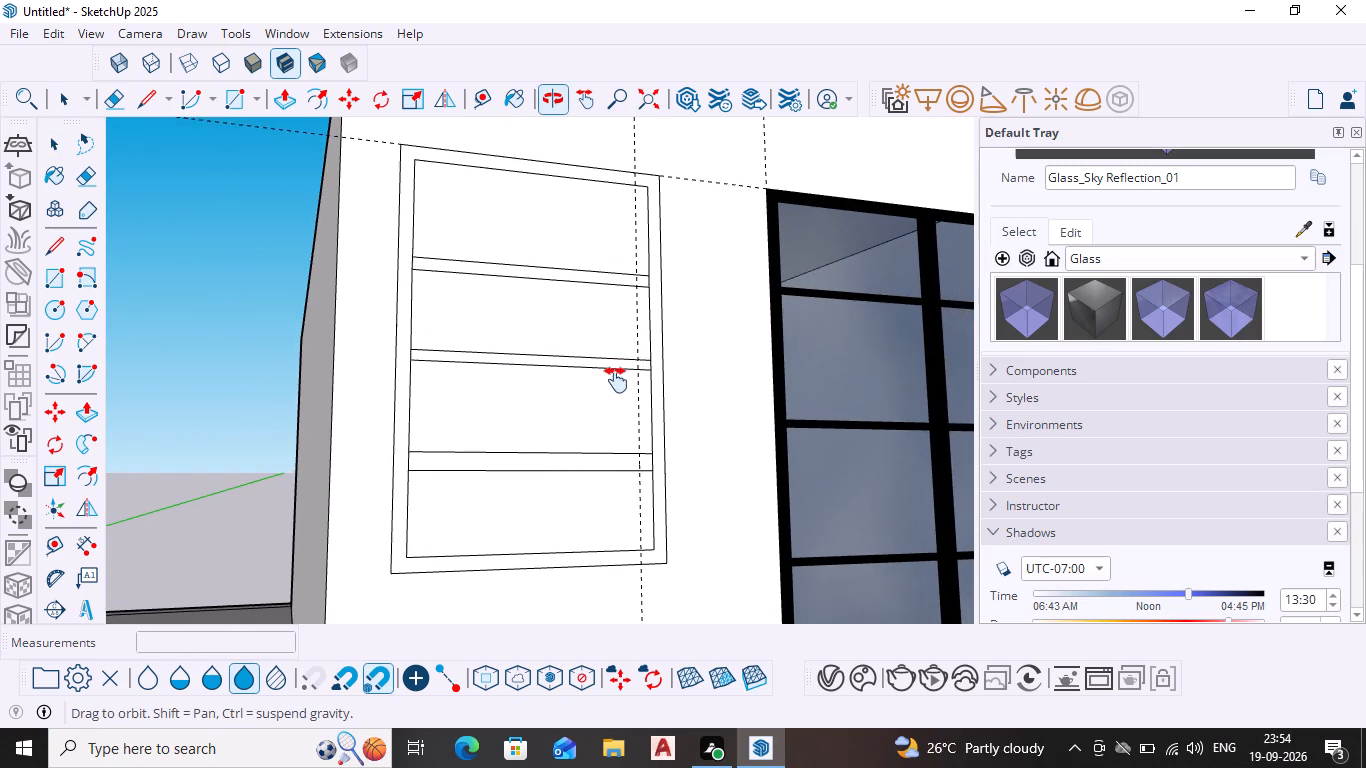
middle_click_drag(616, 380, 610, 376, "shift")
scroll(408, 358, "up", 5)
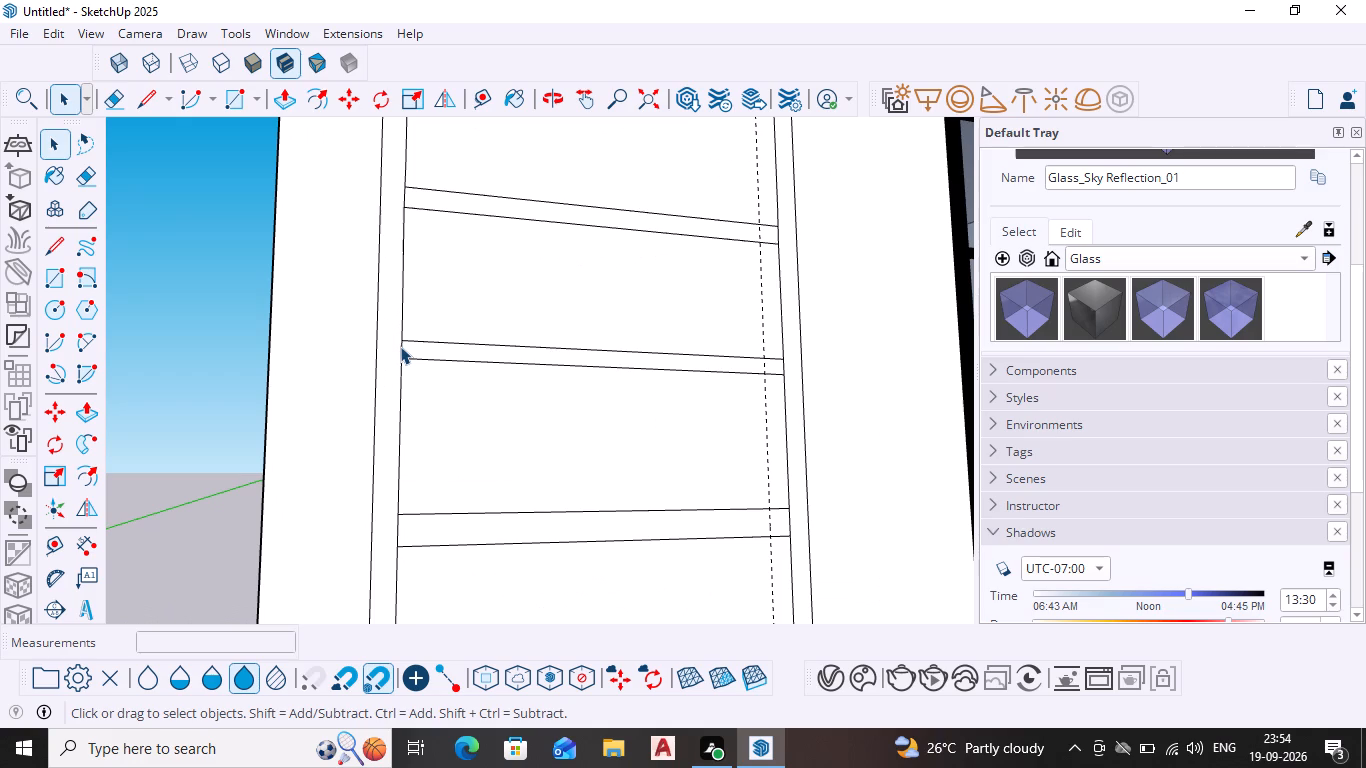
left_click(400, 346)
key("Delete")
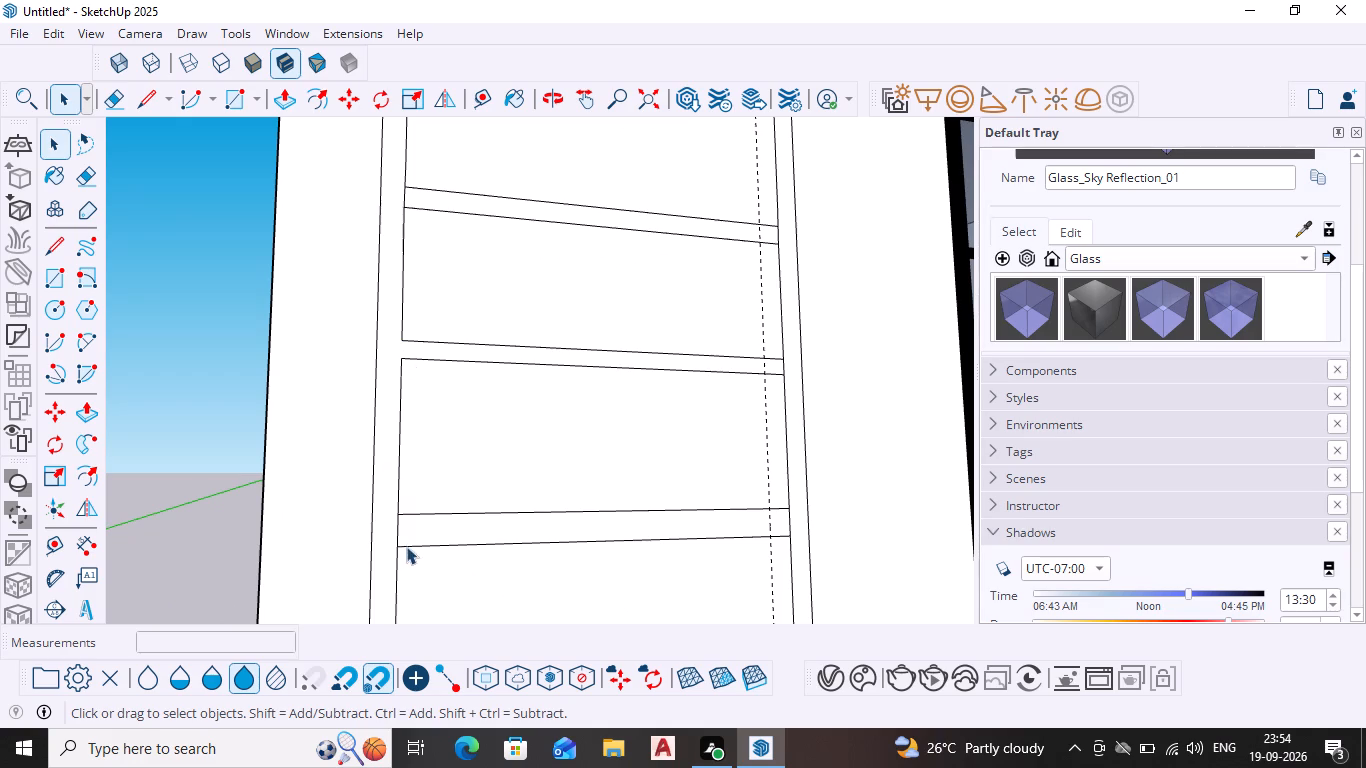
left_click(396, 531)
key("Delete")
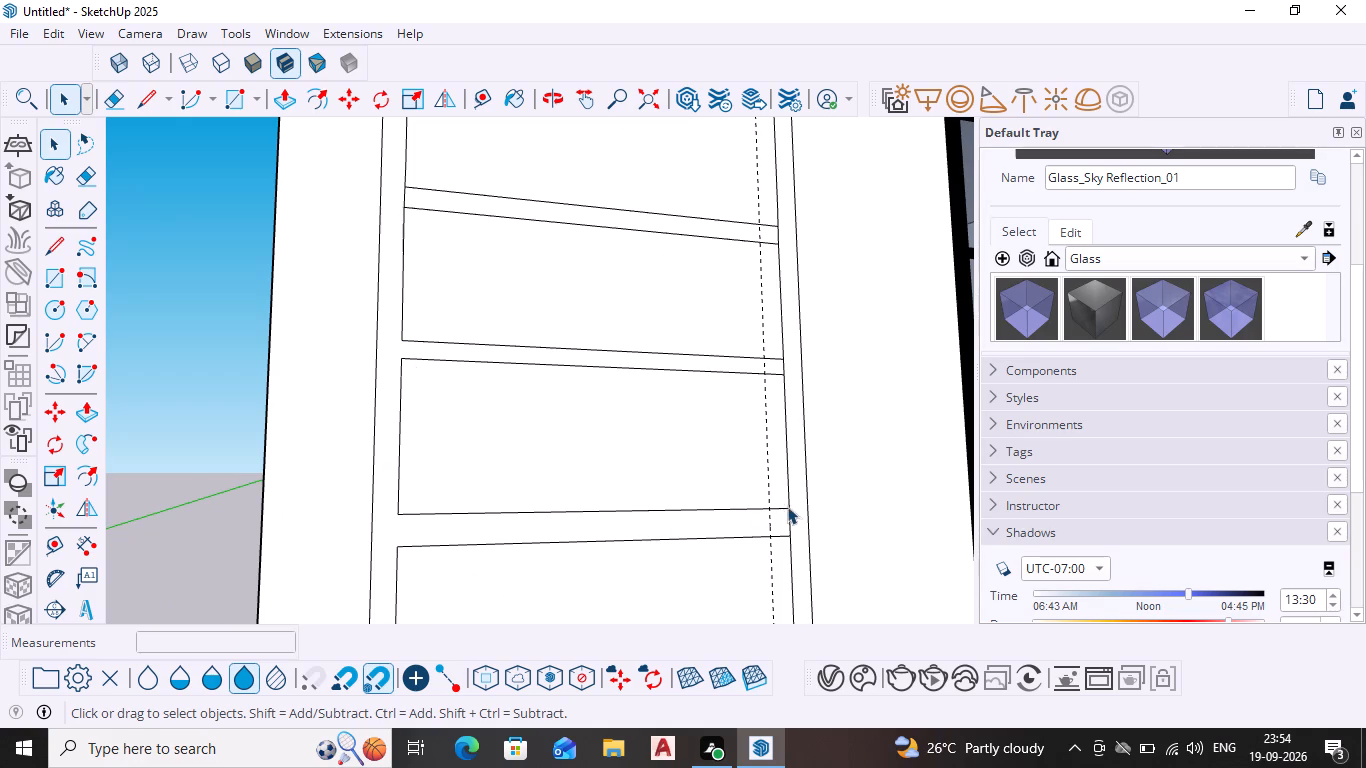
left_click(787, 517)
key("Delete")
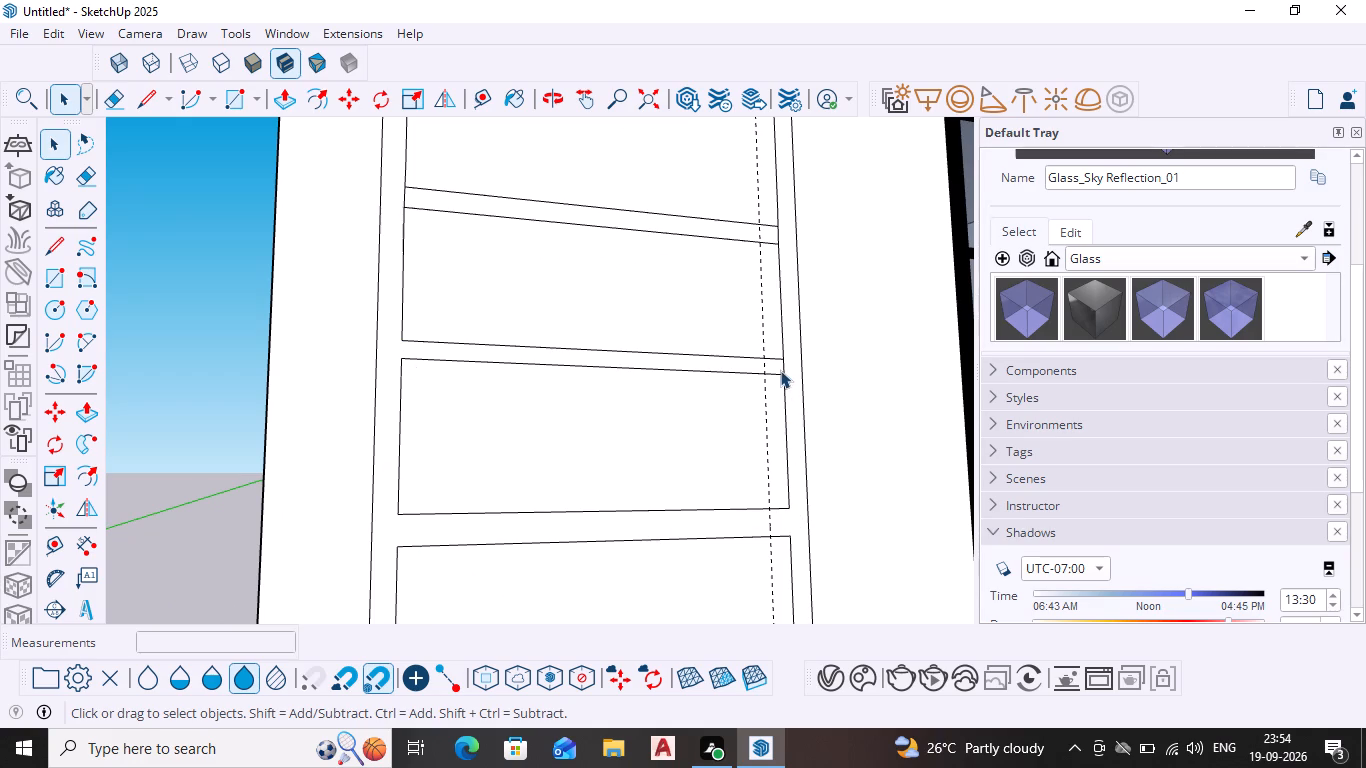
left_click(783, 365)
key("Delete")
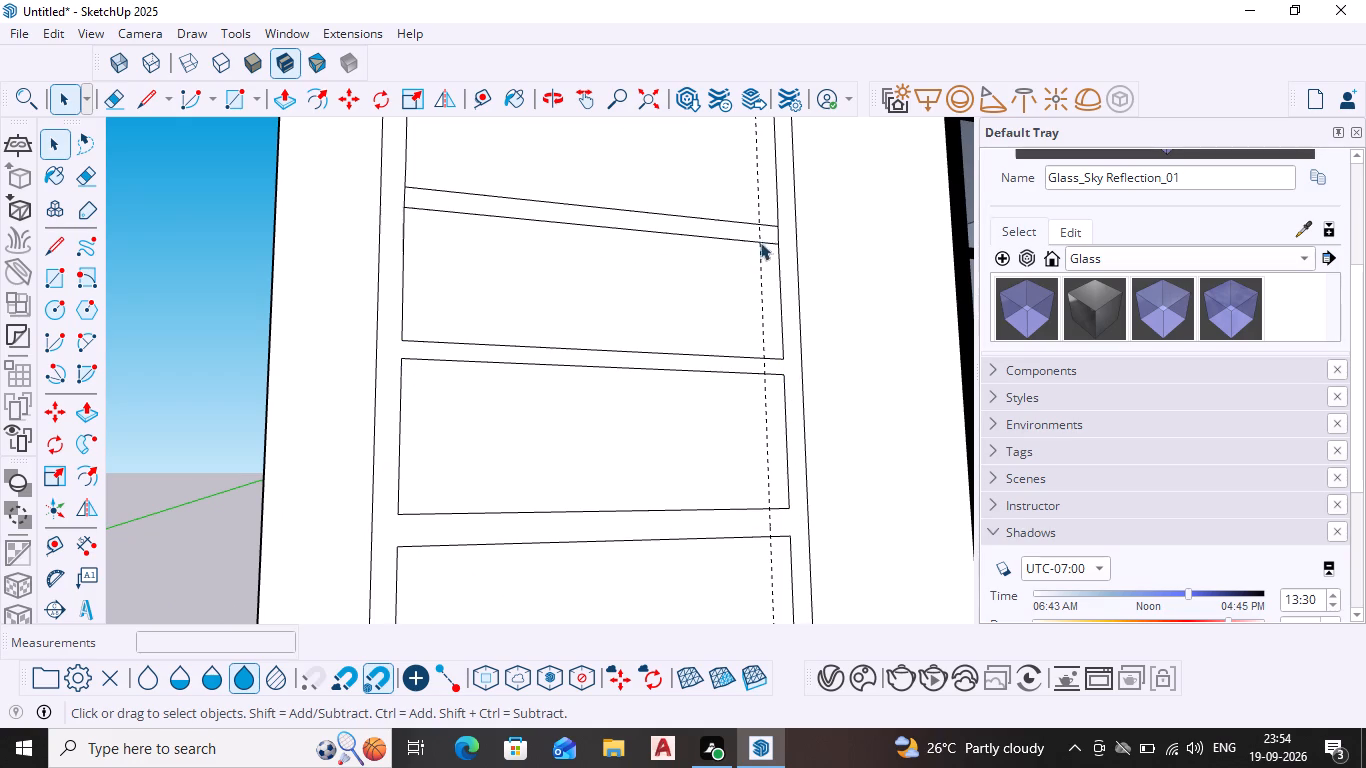
left_click(777, 232)
key("Delete")
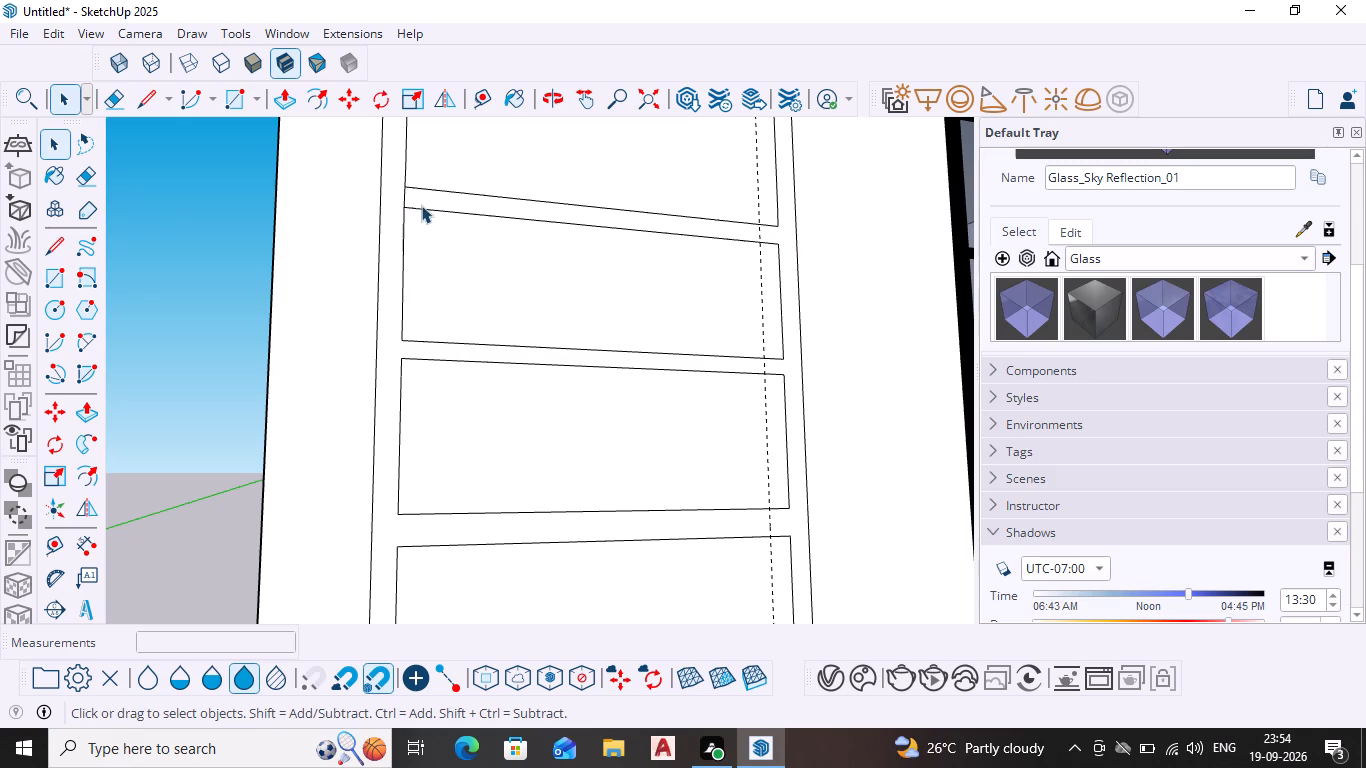
left_click(402, 192)
key("Delete")
key("Delete")
Paint the side window's four panes with the Glass_Sky Reflection_01 material.
scroll(588, 231, "down", 4)
middle_click_drag(595, 227, 547, 280, "shift")
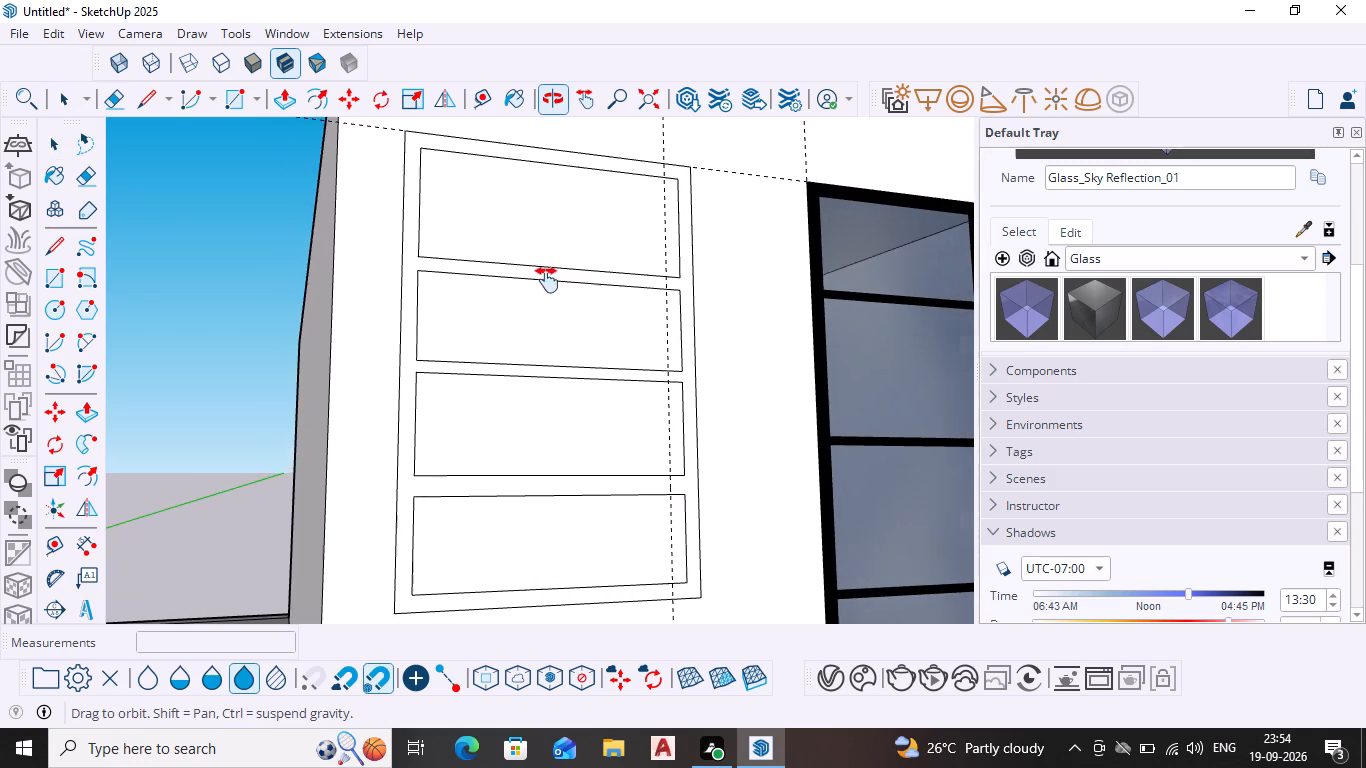
middle_click_drag(547, 280, 535, 278, "shift")
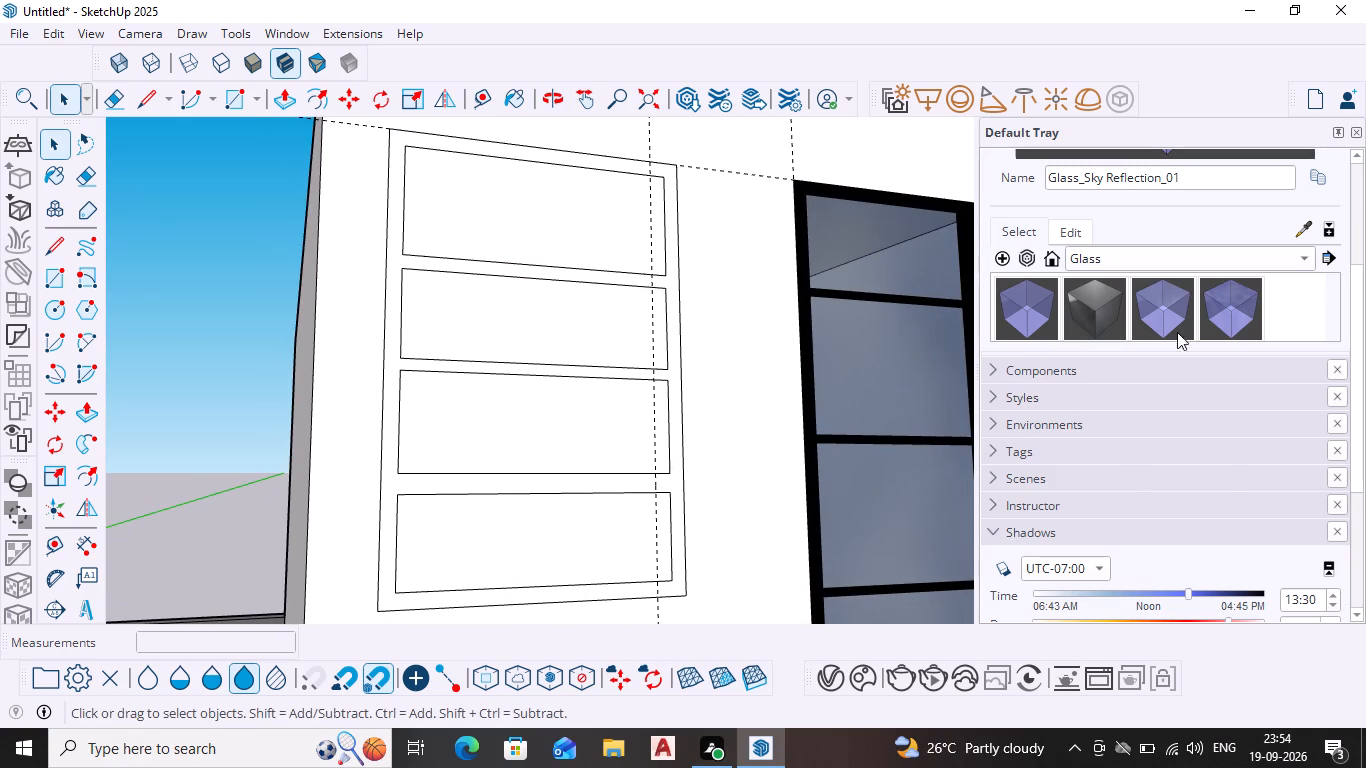
left_click(1222, 318)
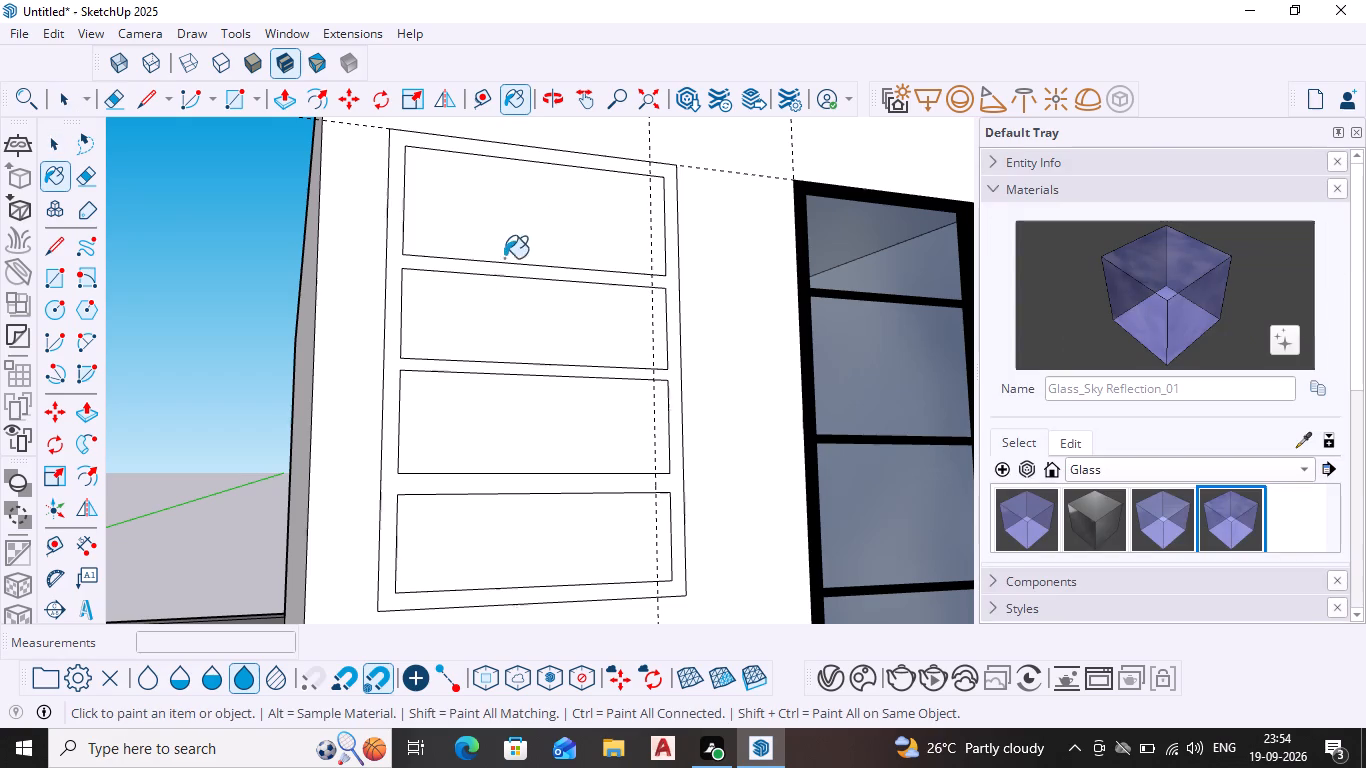
left_click(524, 224)
scroll(787, 344, "down", 2)
middle_click_drag(677, 344, 628, 419)
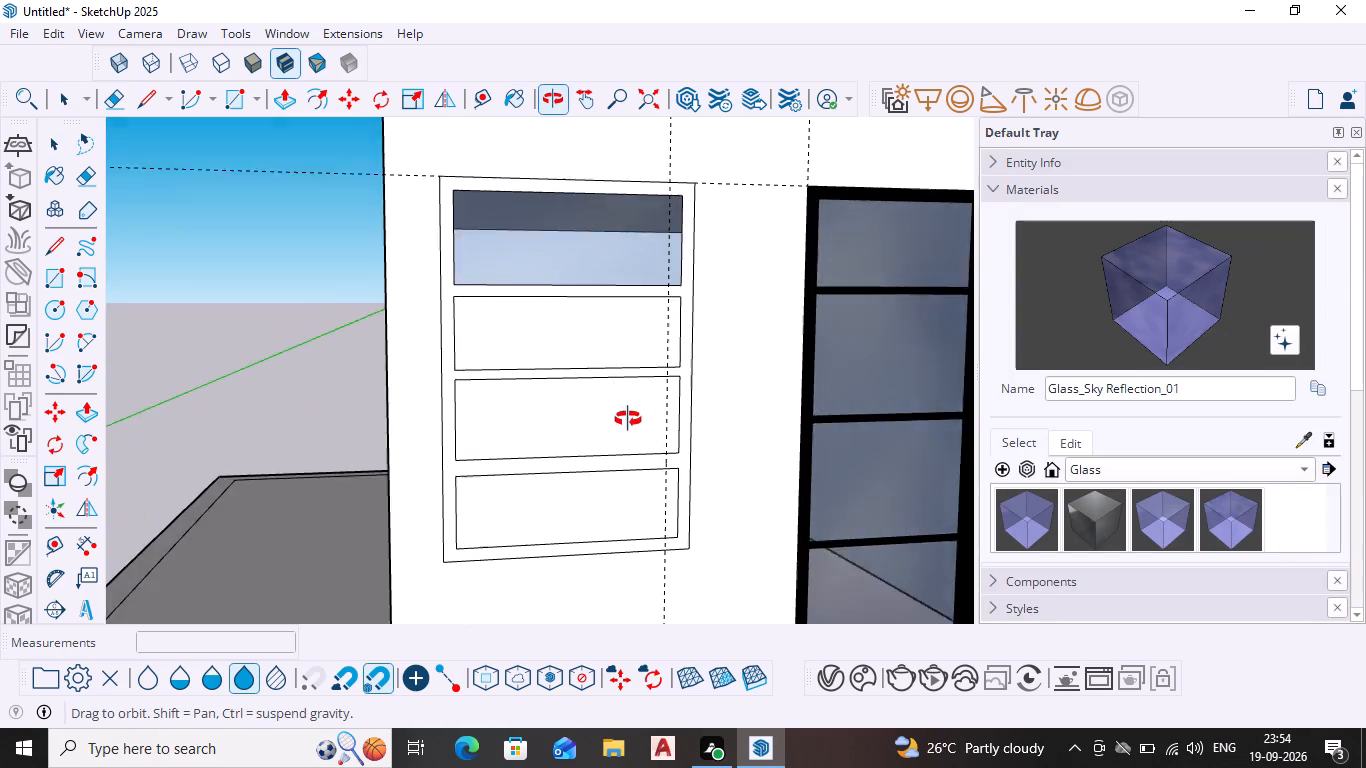
middle_click_drag(628, 419, 604, 435)
left_click(598, 352)
left_click(572, 412)
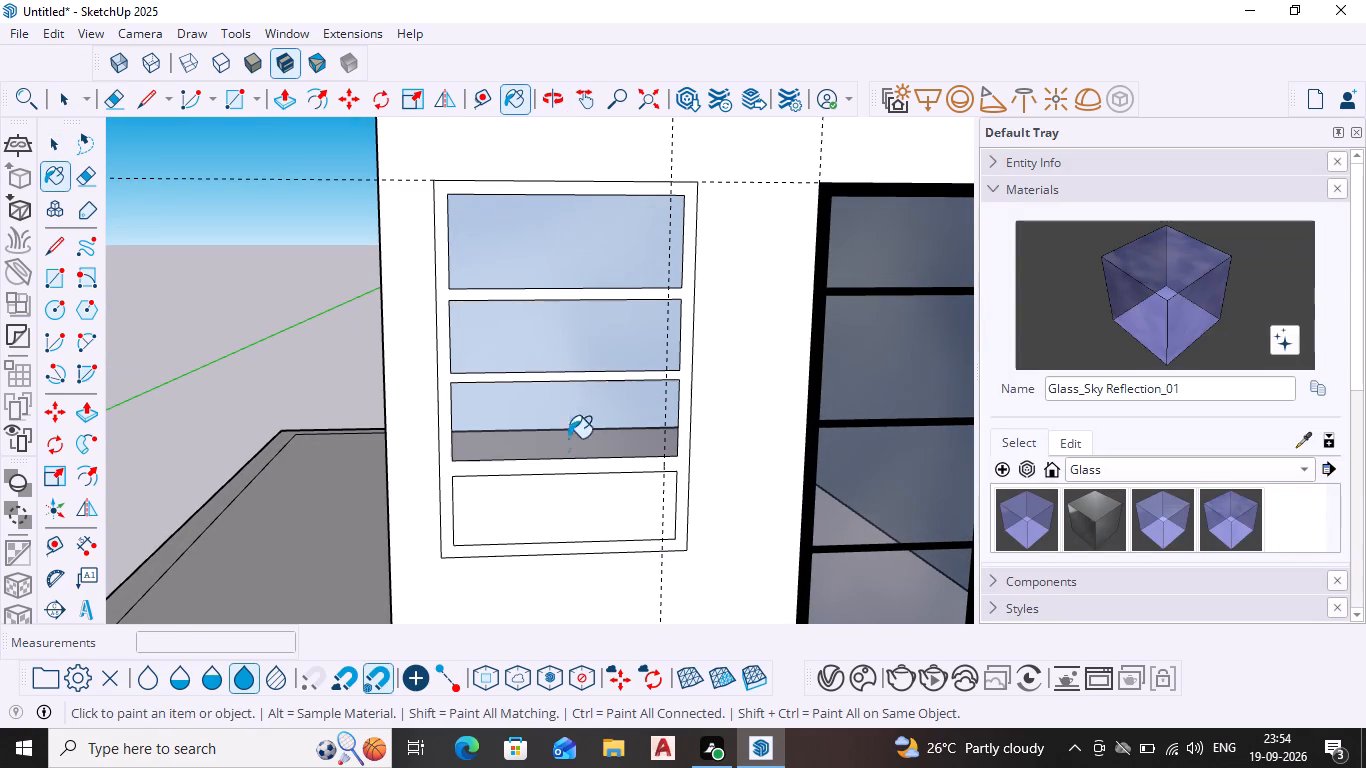
left_click(560, 513)
left_click(891, 357)
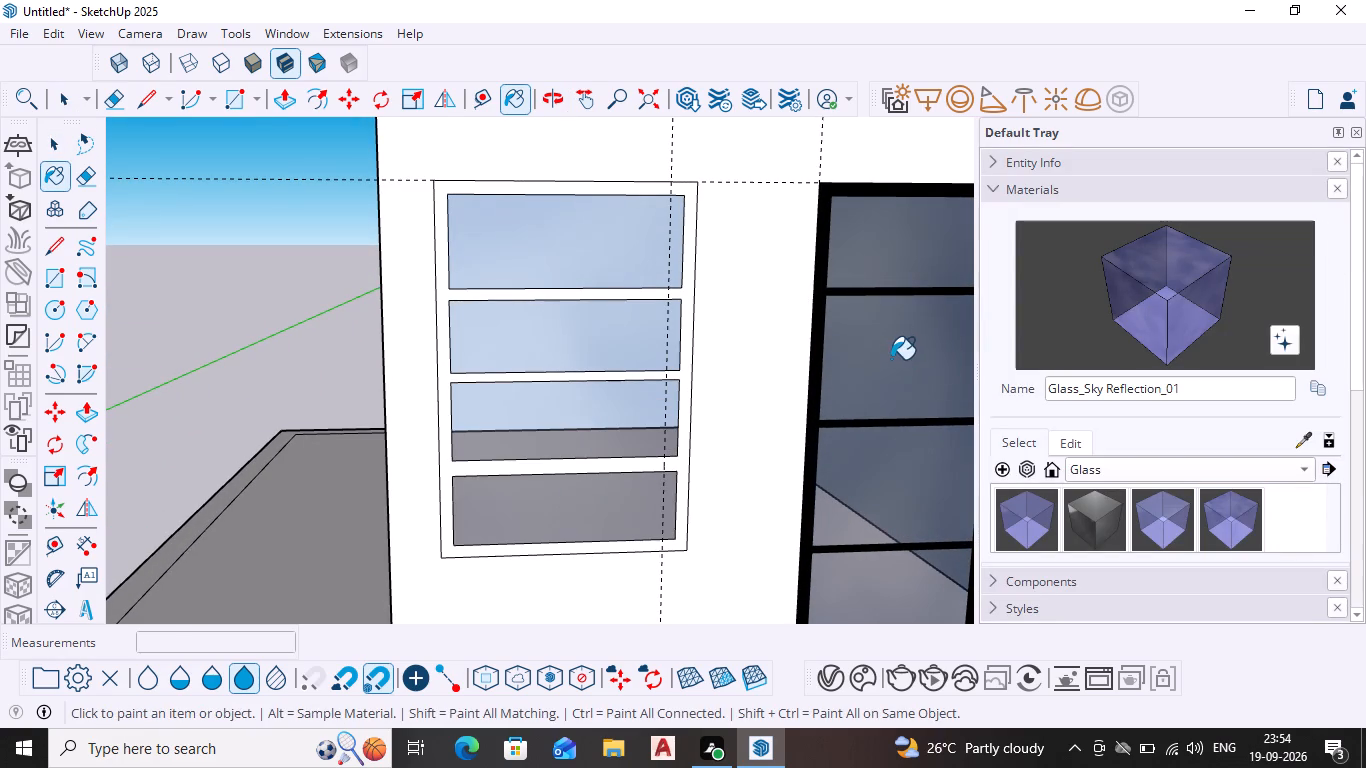
Paint the side window's frame and dividers with the last black swatch from the Solid Colors collection.
left_click(1136, 465)
left_click(1110, 586)
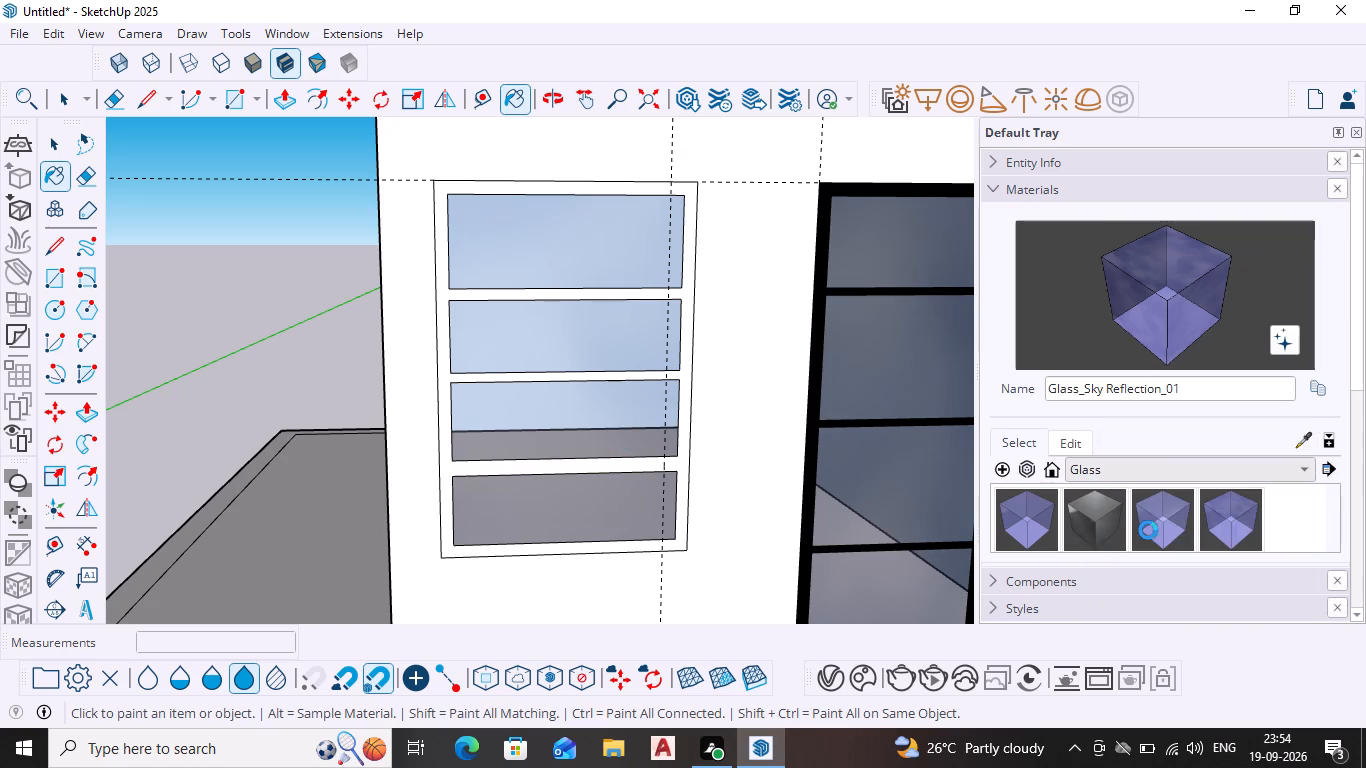
scroll(1169, 516, "down", 5)
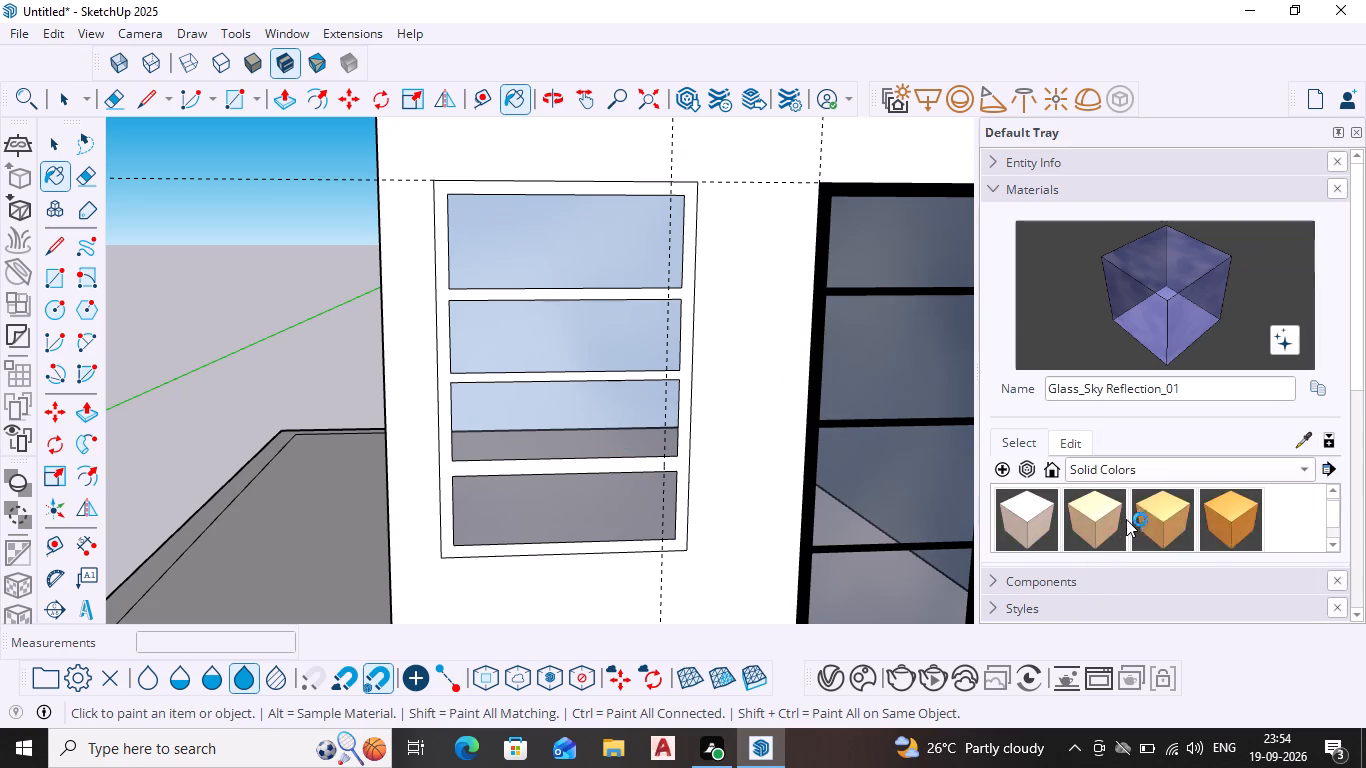
scroll(1126, 519, "down", 20)
scroll(1126, 519, "down", 7)
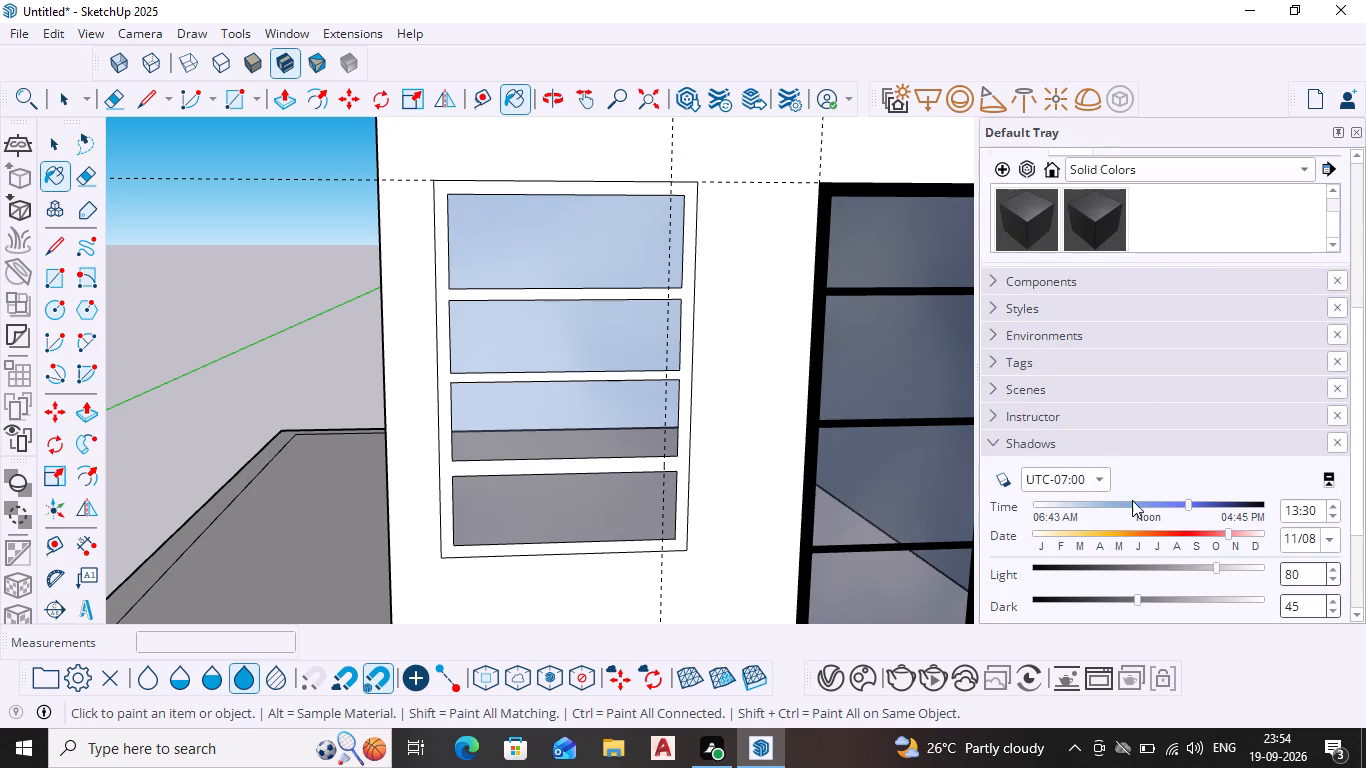
left_click(1094, 216)
left_click(691, 304)
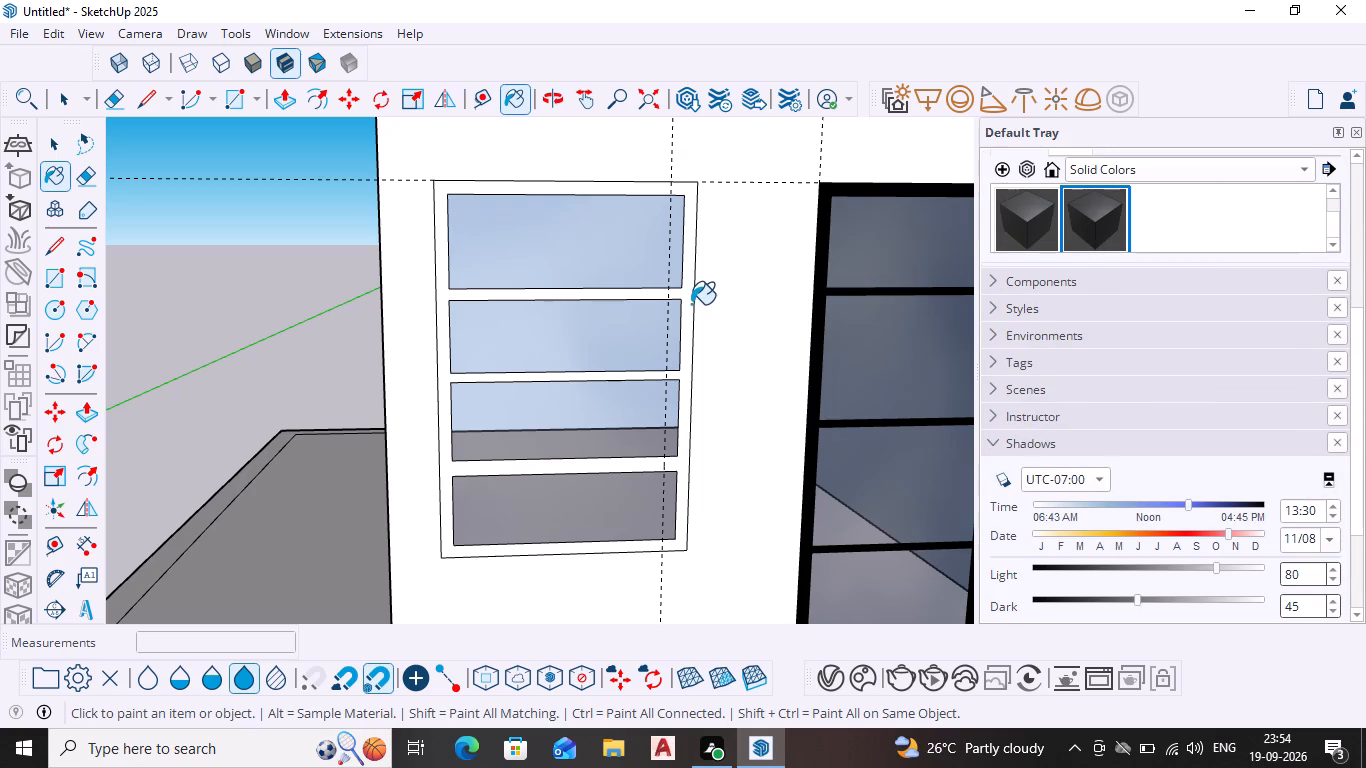
scroll(737, 339, "down", 5)
scroll(881, 419, "down", 4)
key("Escape")
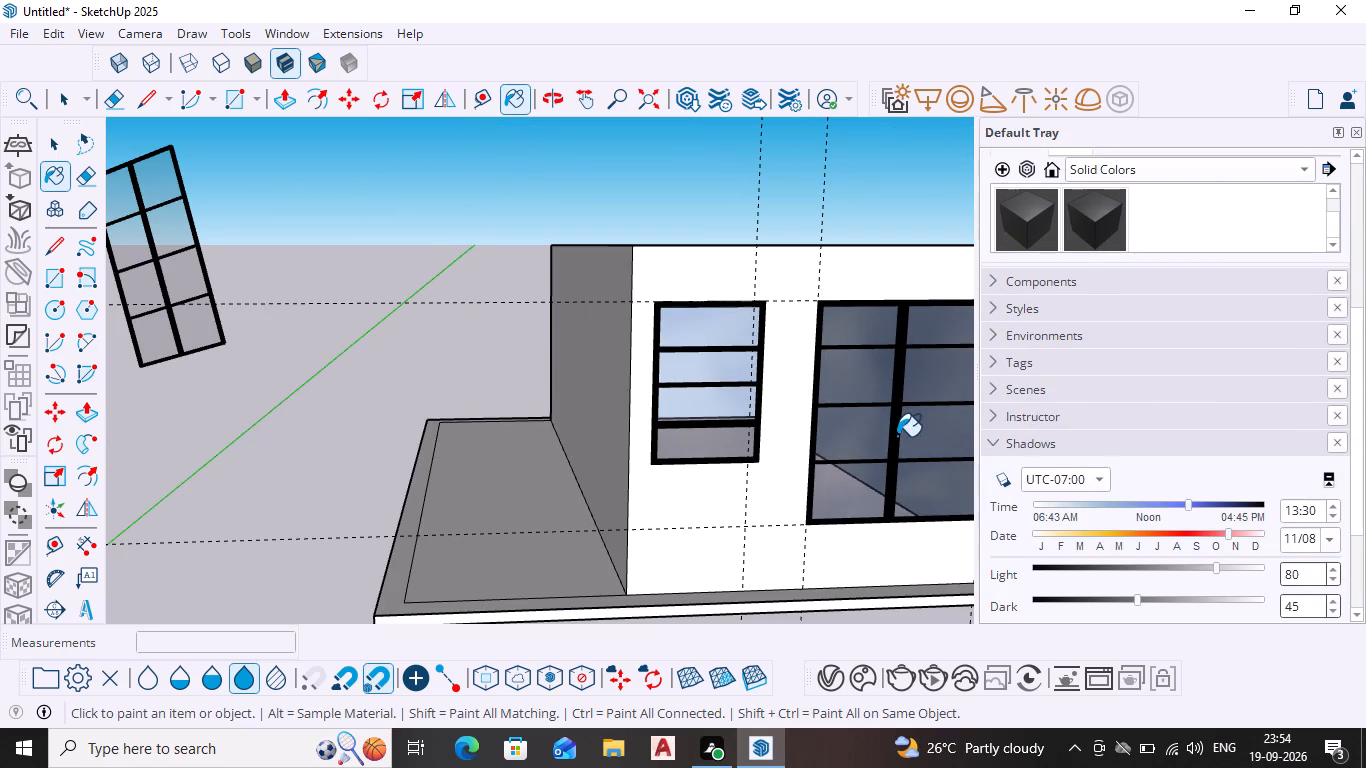
key("space")
Delete the spare tilted window panel standing beside the house.
scroll(621, 438, "down", 3)
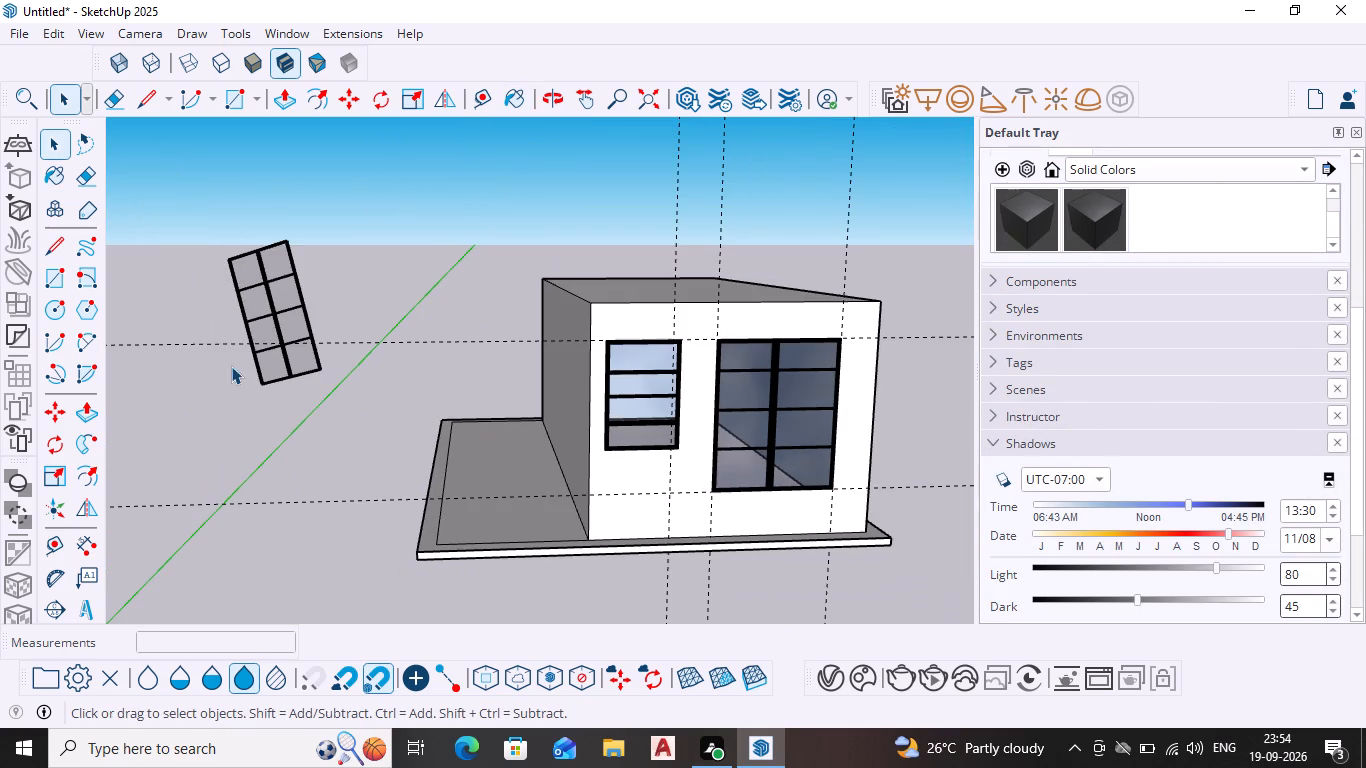
left_click(256, 324)
key("Delete")
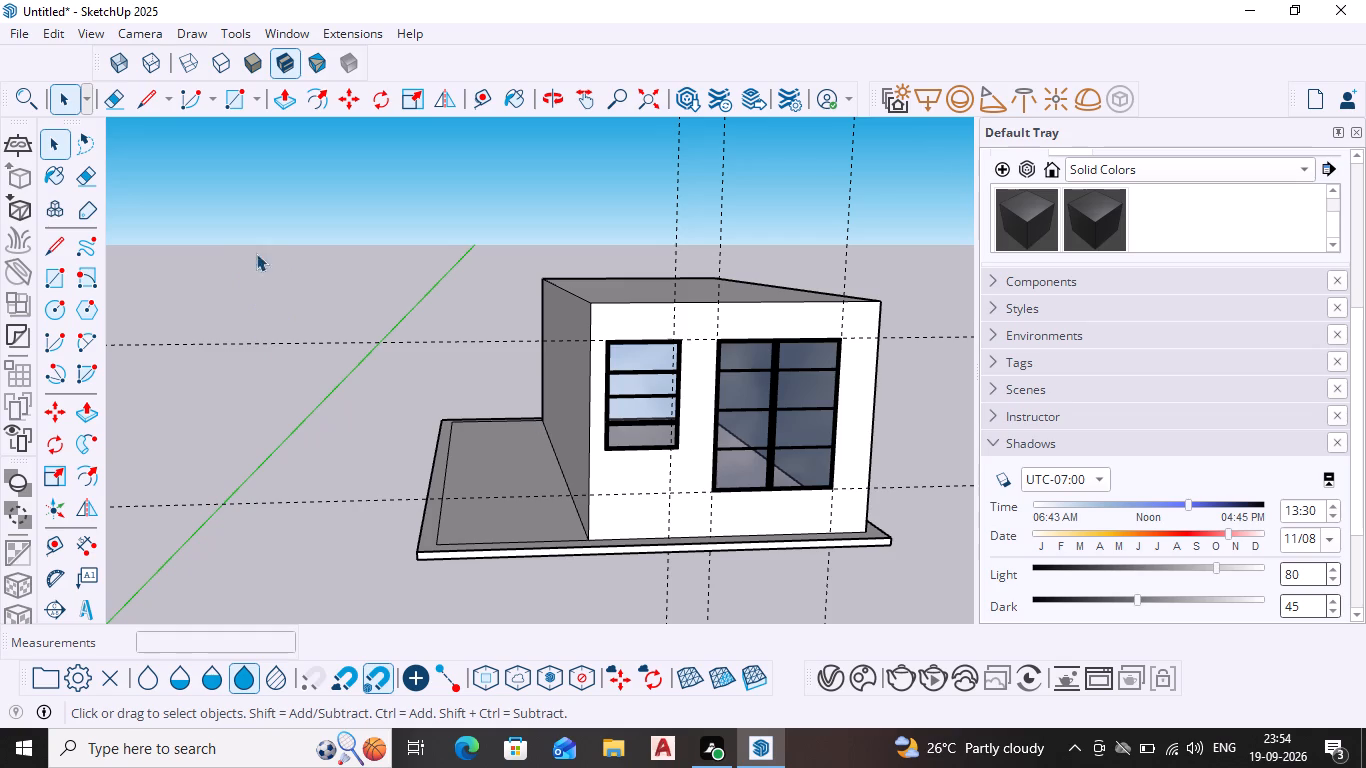
Delete all construction guides from the model.
left_click(56, 38)
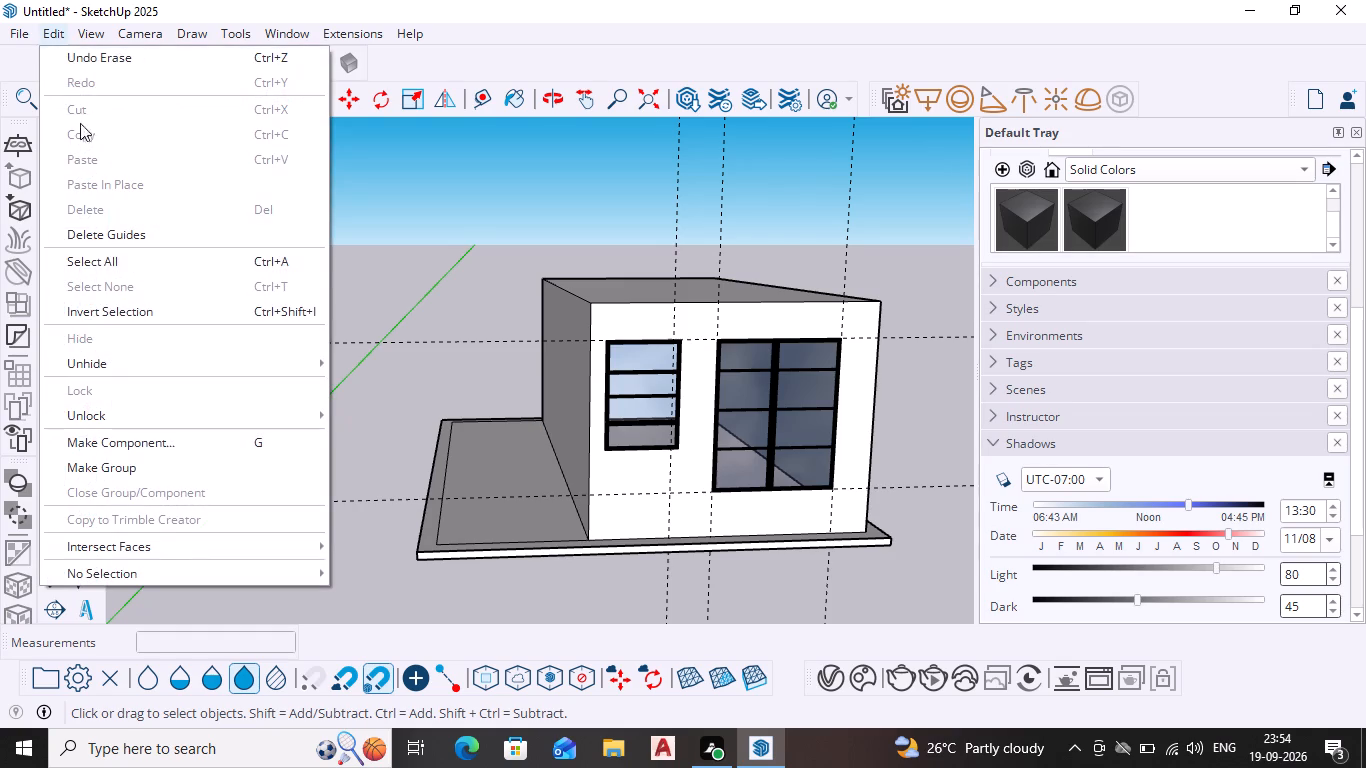
left_click(114, 232)
Try to Push/Pull the slab's narrow border strip up 10' into a perimeter wall.
scroll(689, 462, "down", 2)
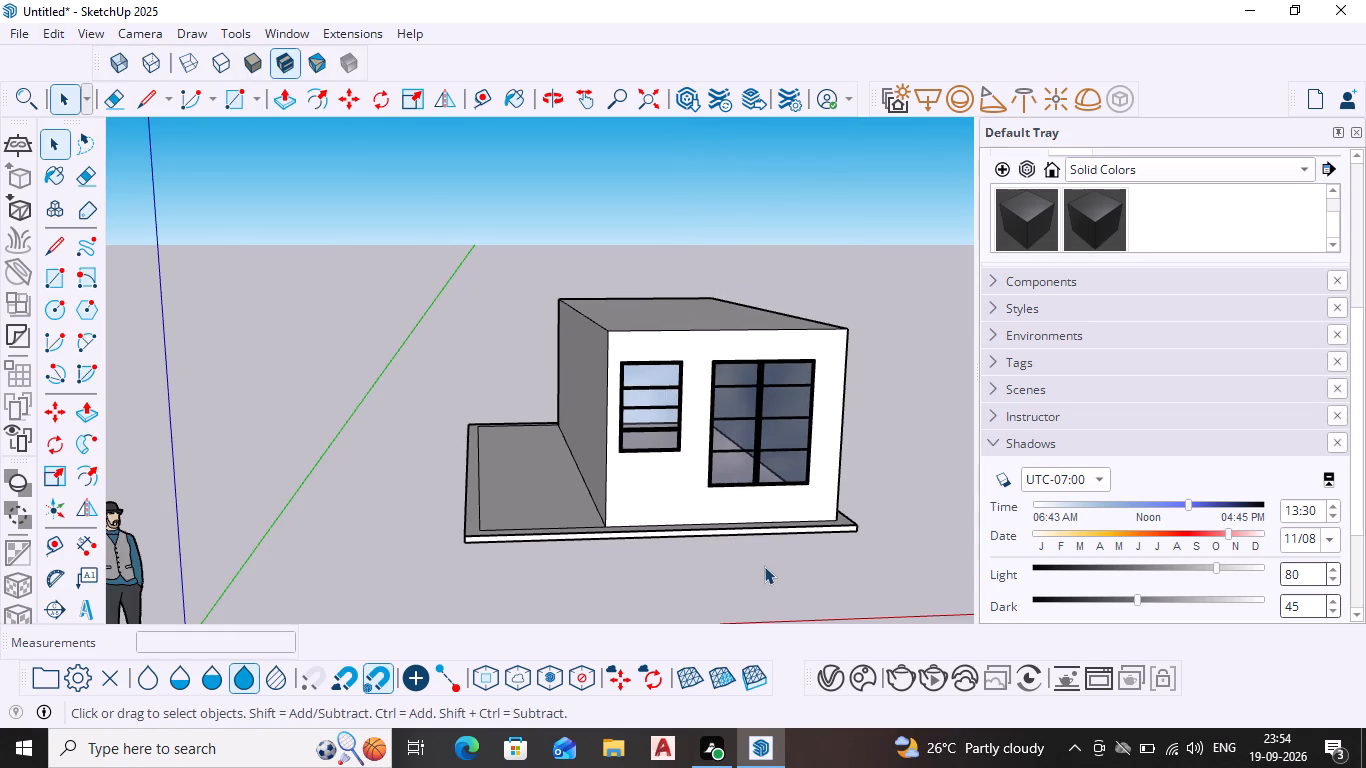
middle_click_drag(764, 565, 609, 568, "shift")
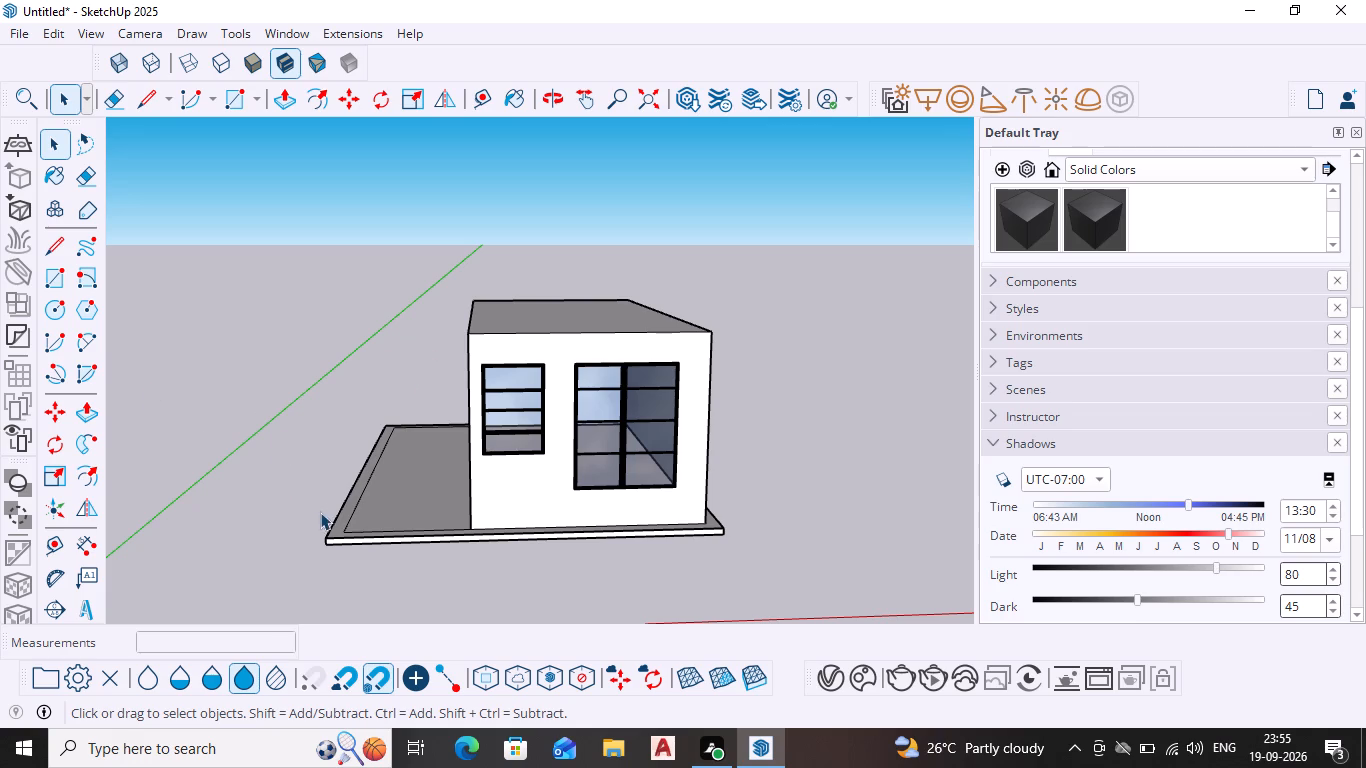
scroll(317, 524, "up", 4)
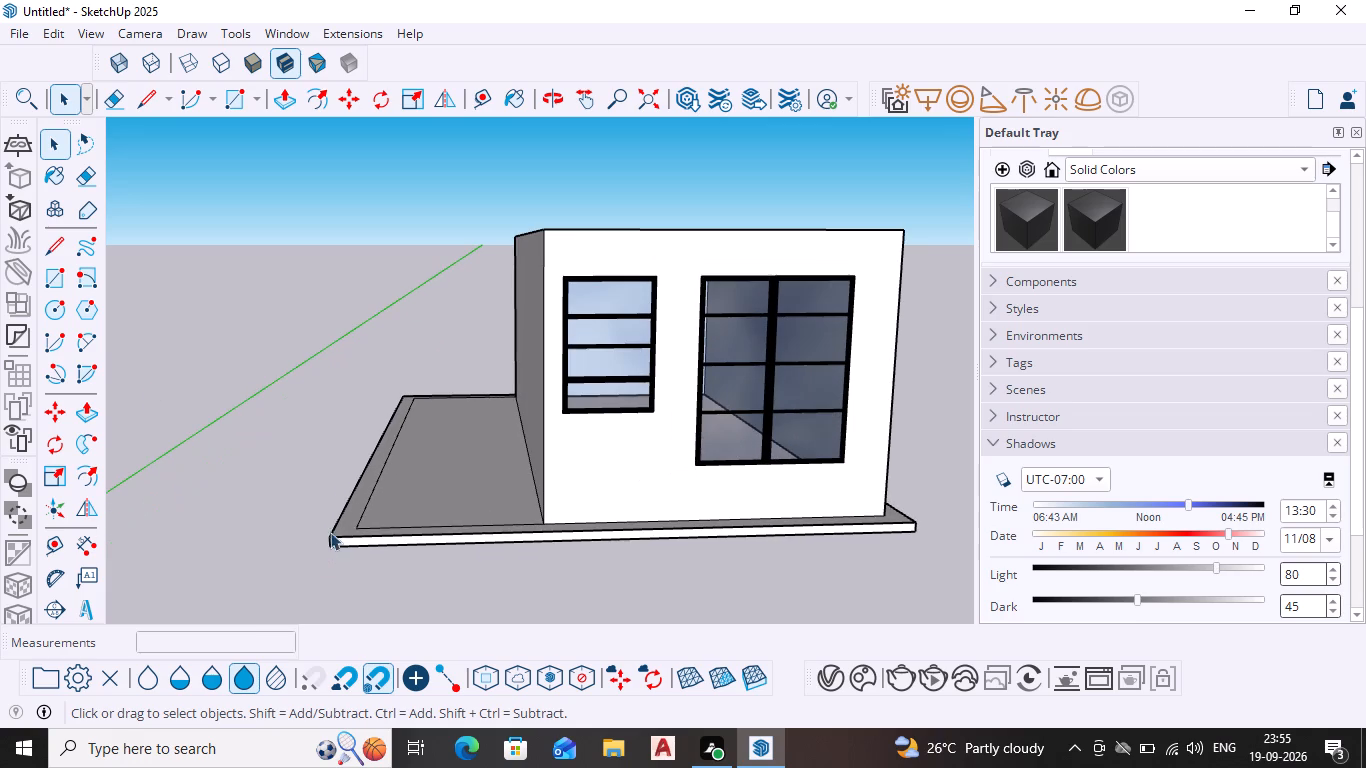
left_click(342, 520)
left_click(348, 524)
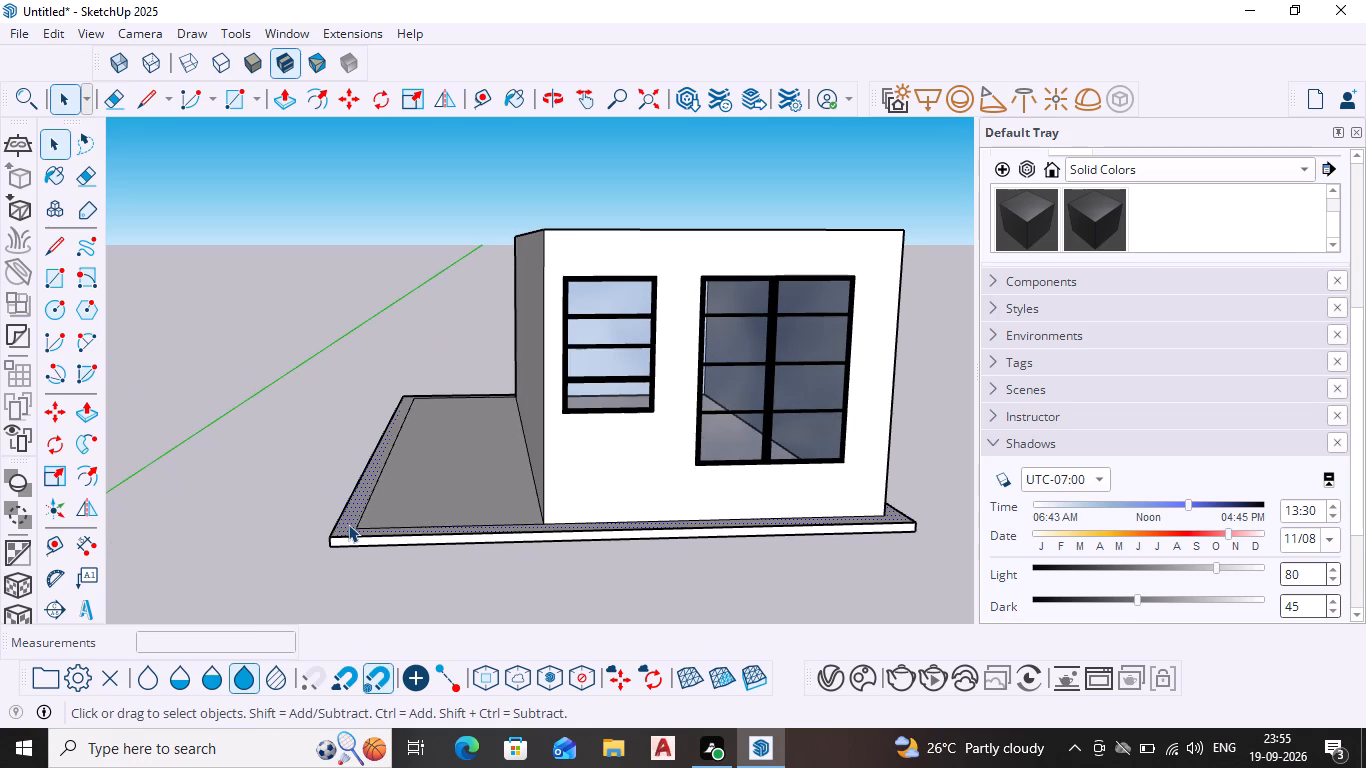
key("p")
key("Return")
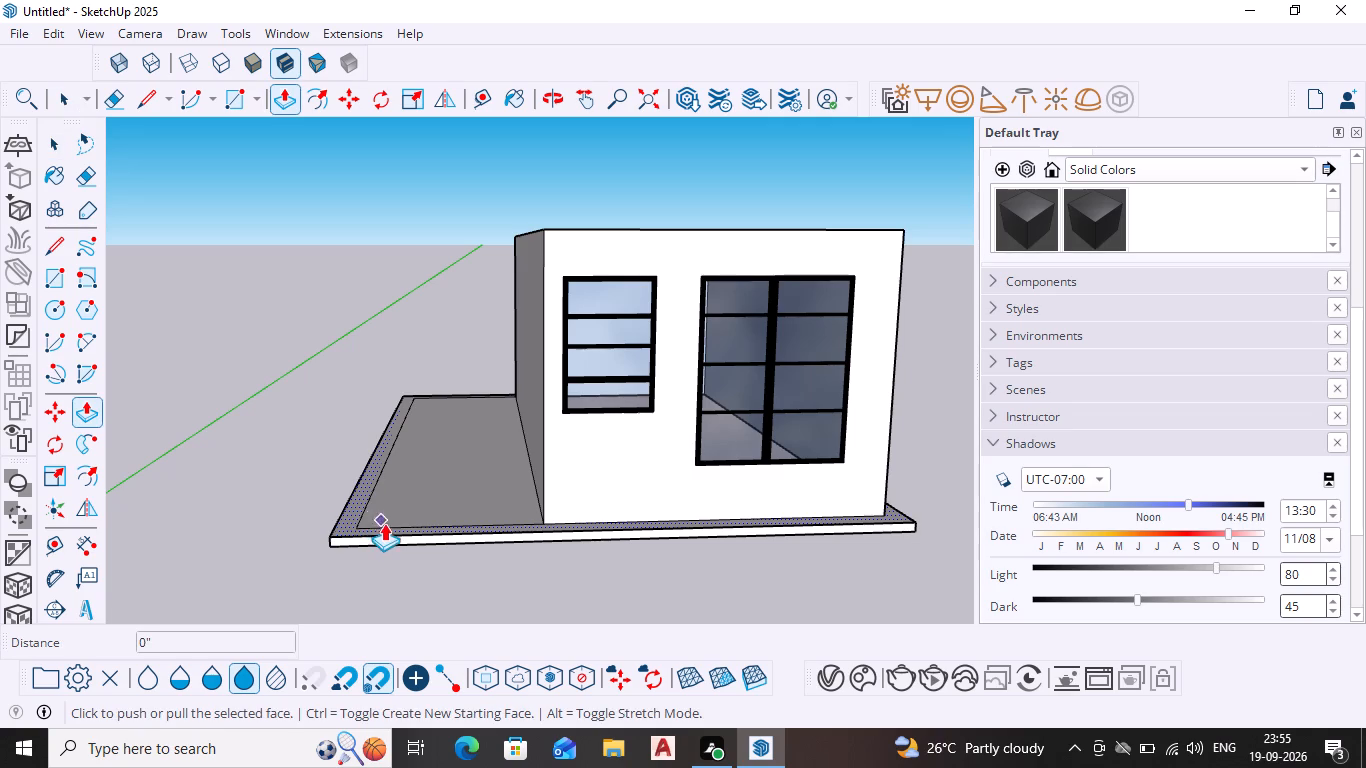
left_click(345, 510)
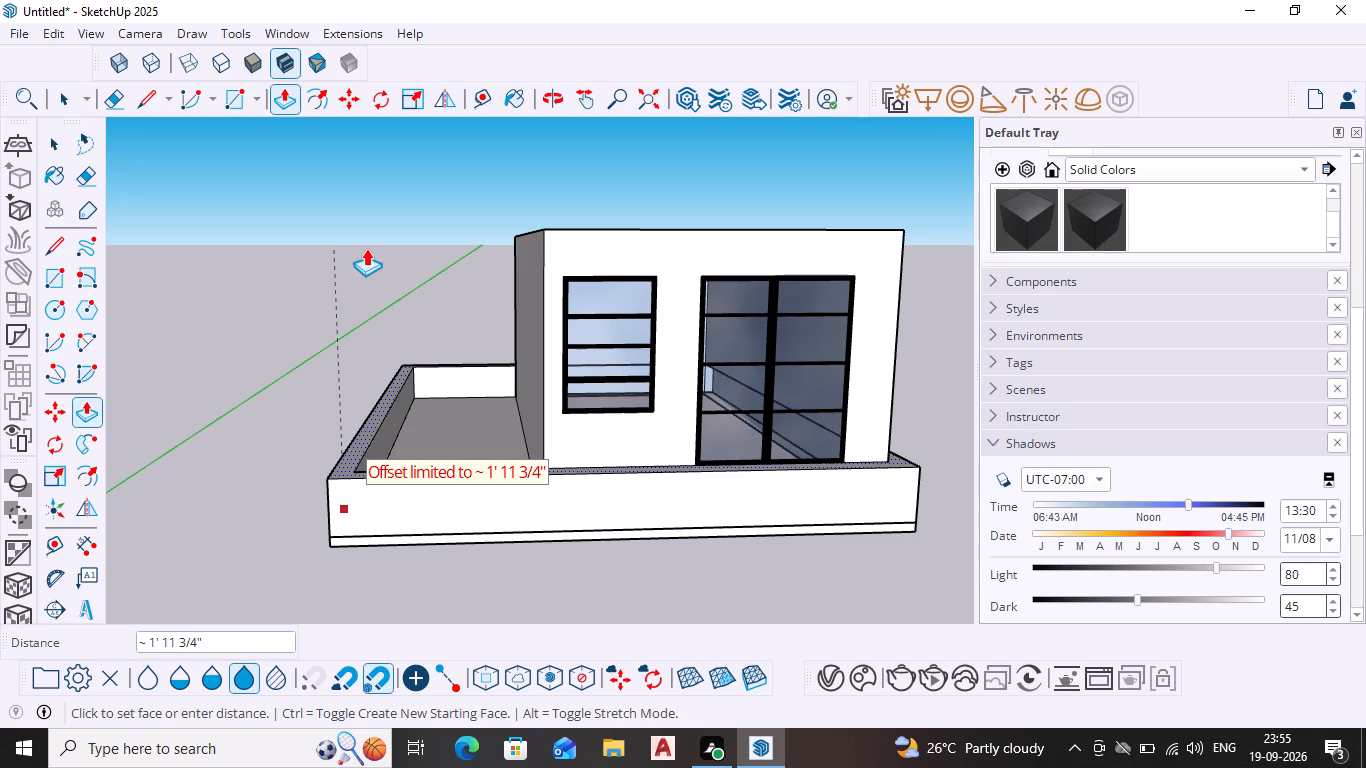
type("10'")
key("Return")
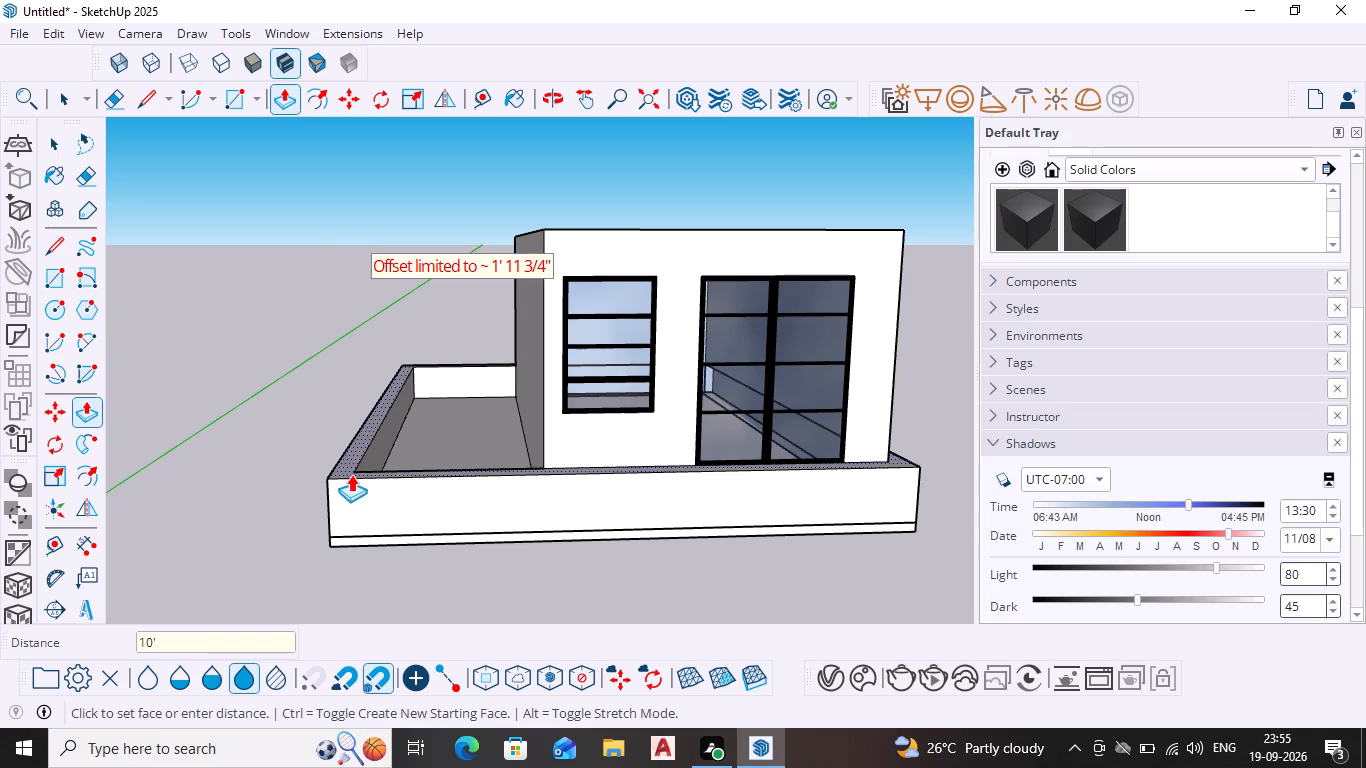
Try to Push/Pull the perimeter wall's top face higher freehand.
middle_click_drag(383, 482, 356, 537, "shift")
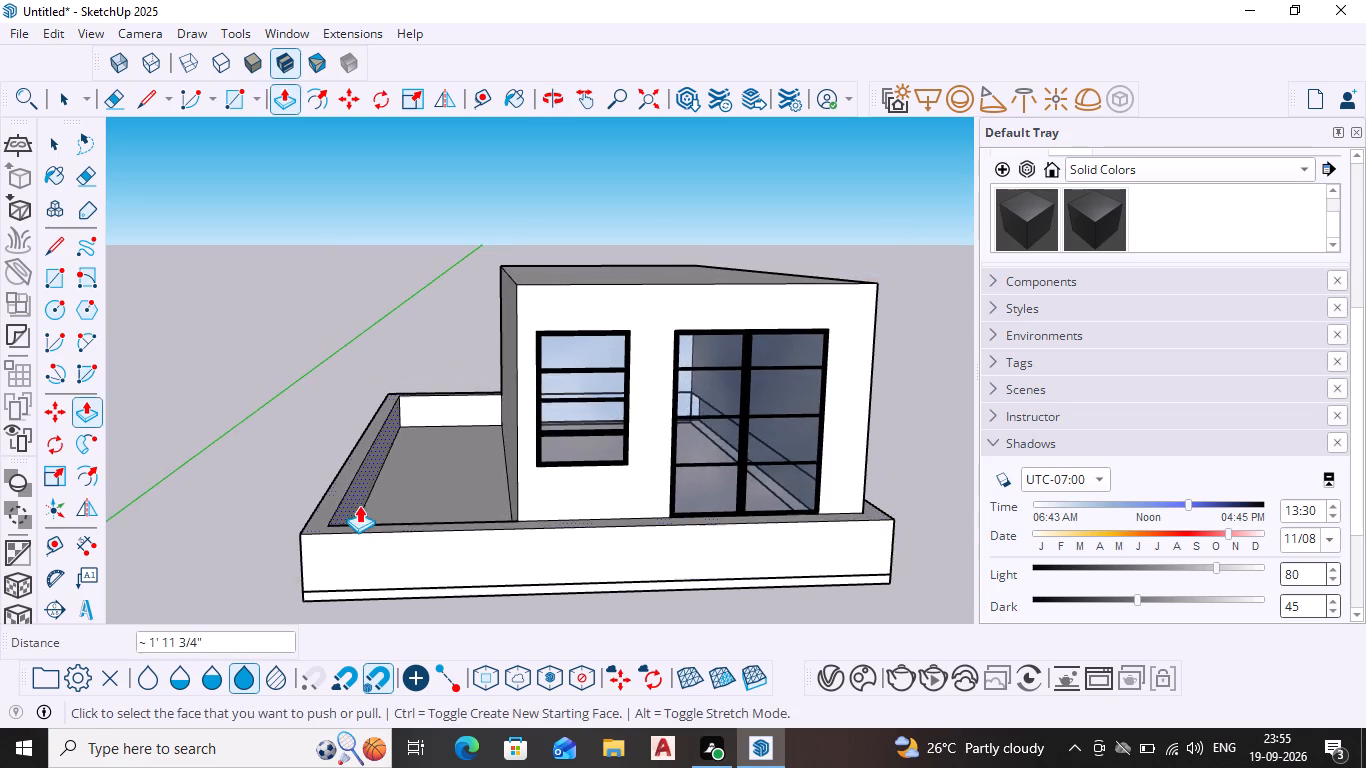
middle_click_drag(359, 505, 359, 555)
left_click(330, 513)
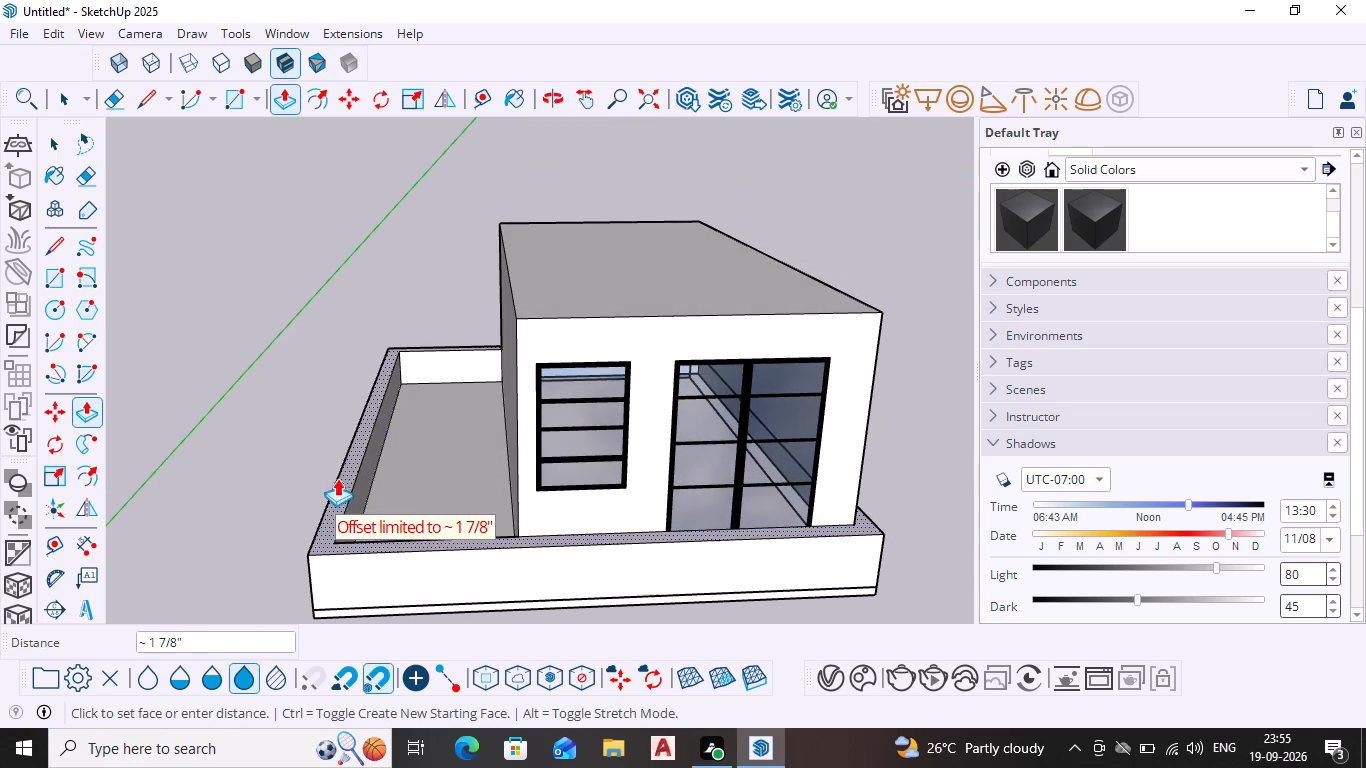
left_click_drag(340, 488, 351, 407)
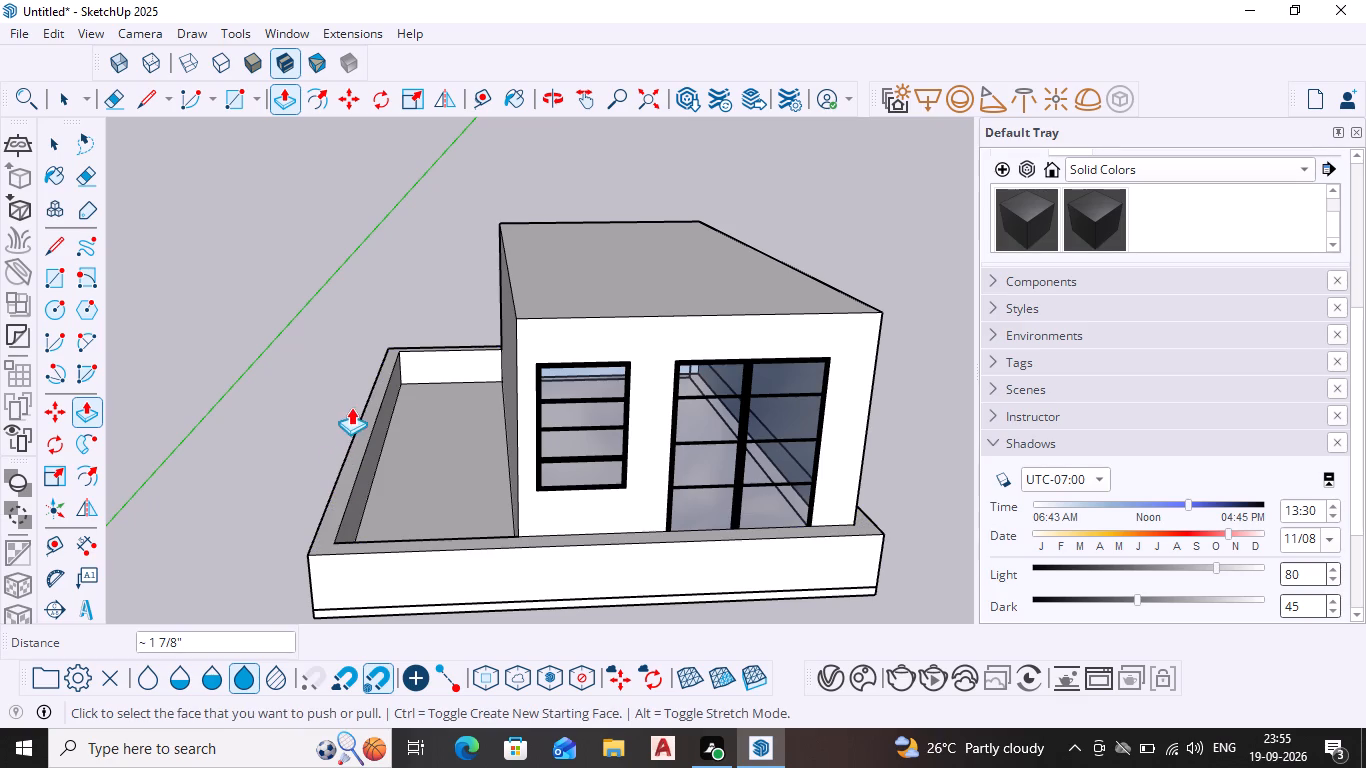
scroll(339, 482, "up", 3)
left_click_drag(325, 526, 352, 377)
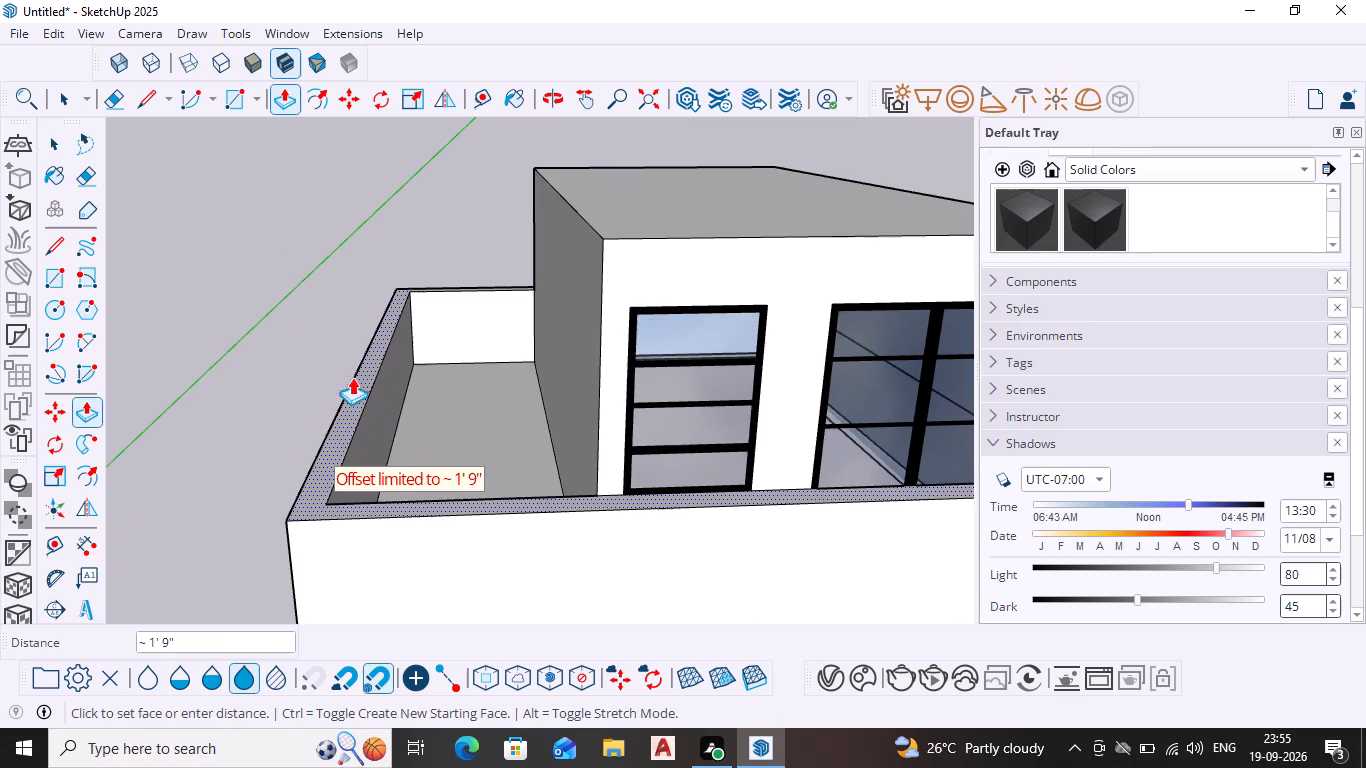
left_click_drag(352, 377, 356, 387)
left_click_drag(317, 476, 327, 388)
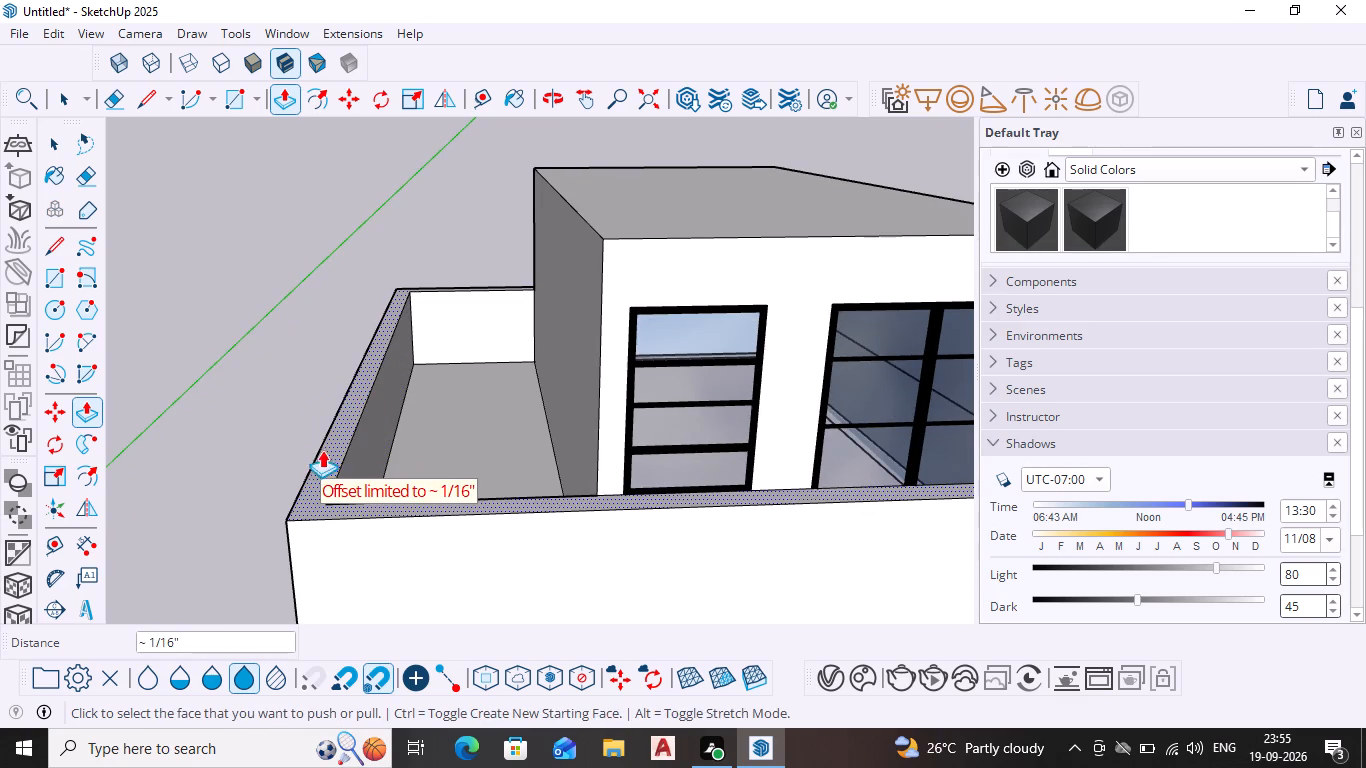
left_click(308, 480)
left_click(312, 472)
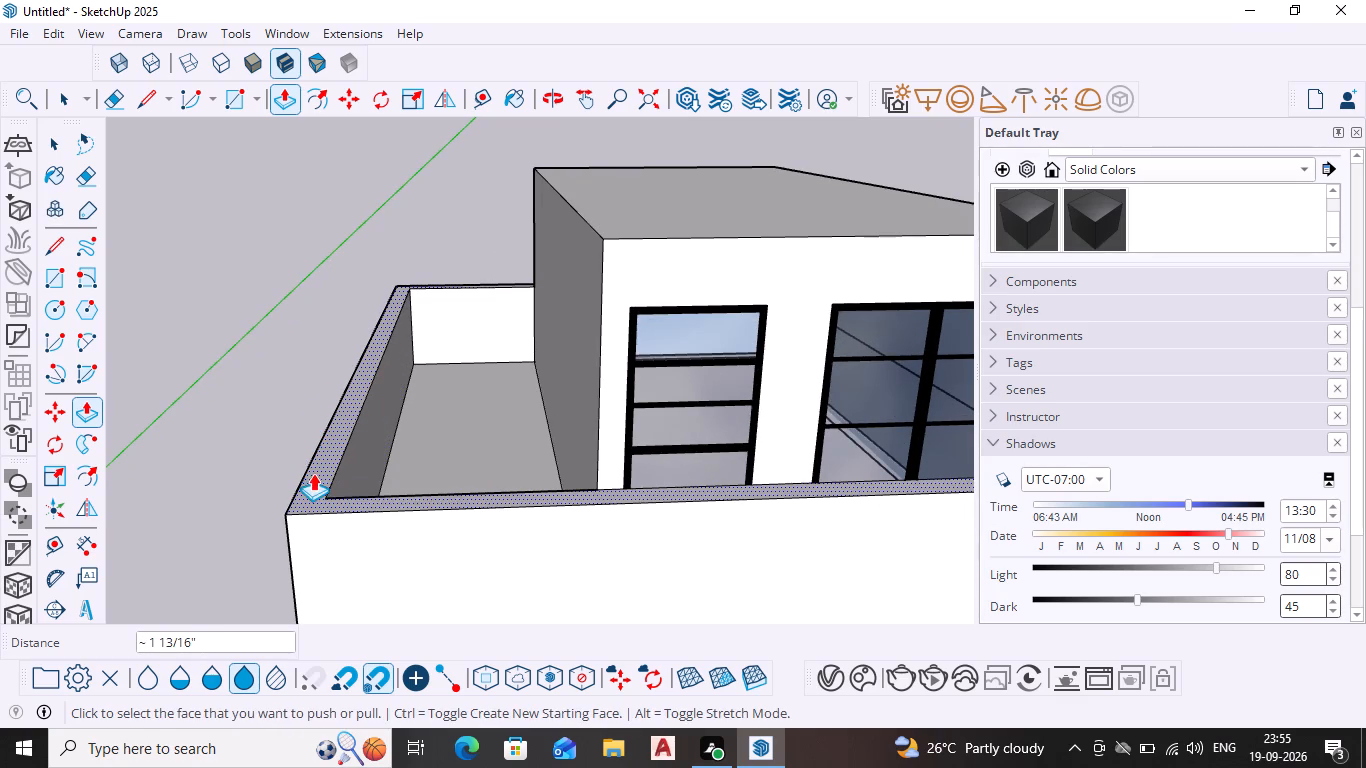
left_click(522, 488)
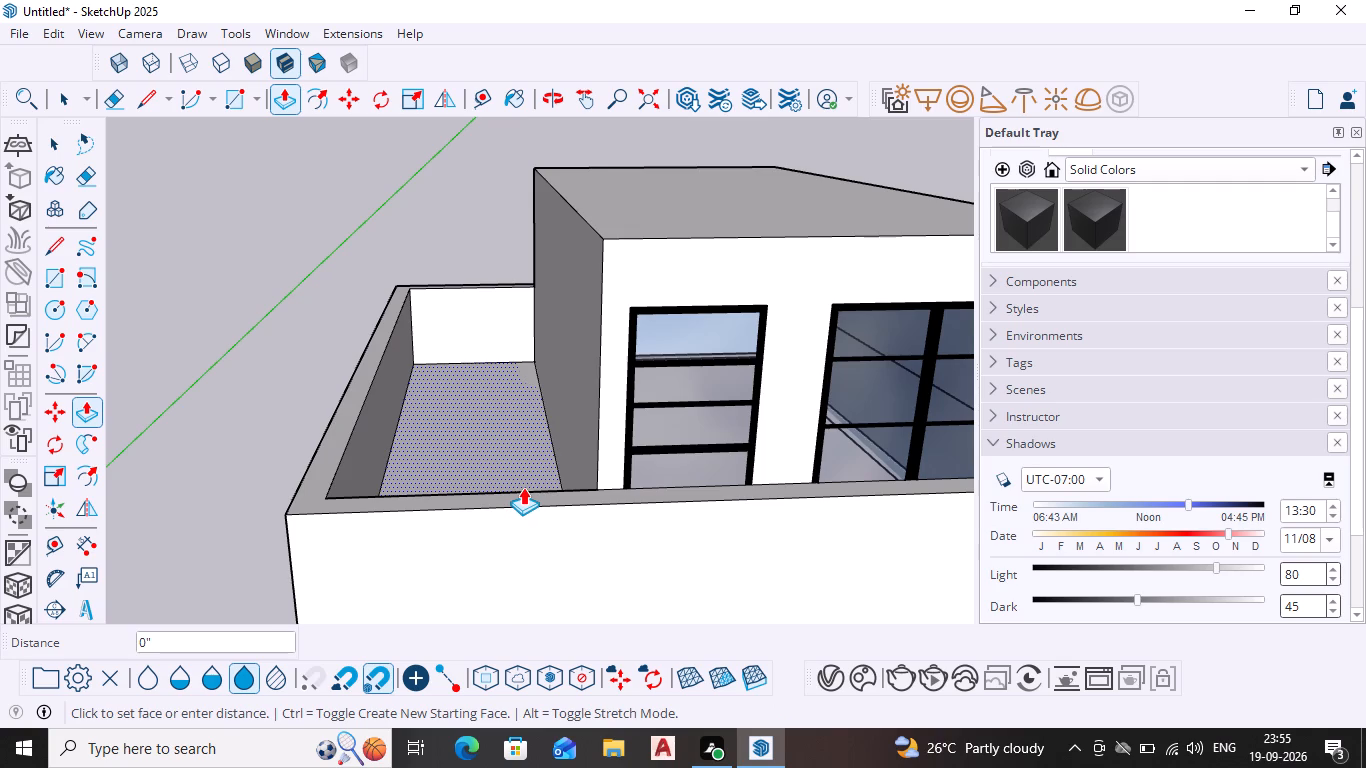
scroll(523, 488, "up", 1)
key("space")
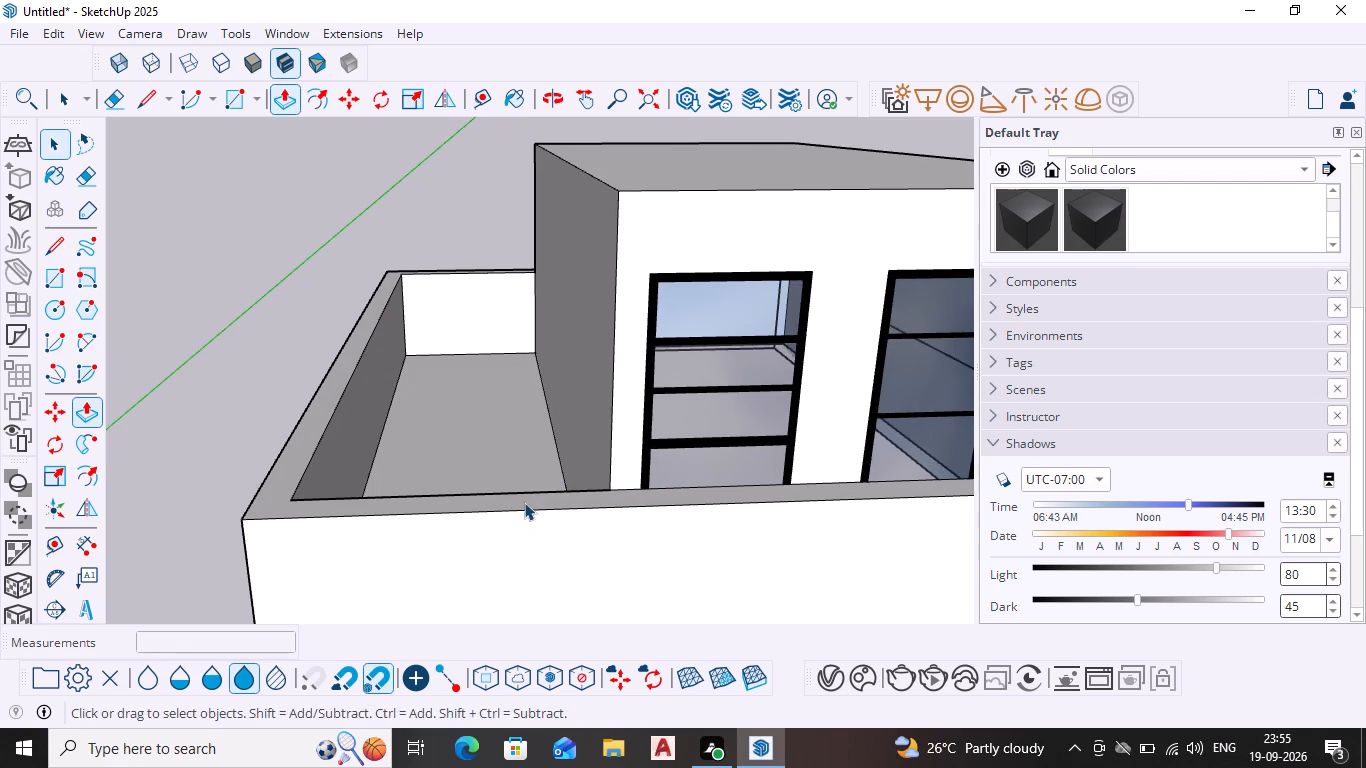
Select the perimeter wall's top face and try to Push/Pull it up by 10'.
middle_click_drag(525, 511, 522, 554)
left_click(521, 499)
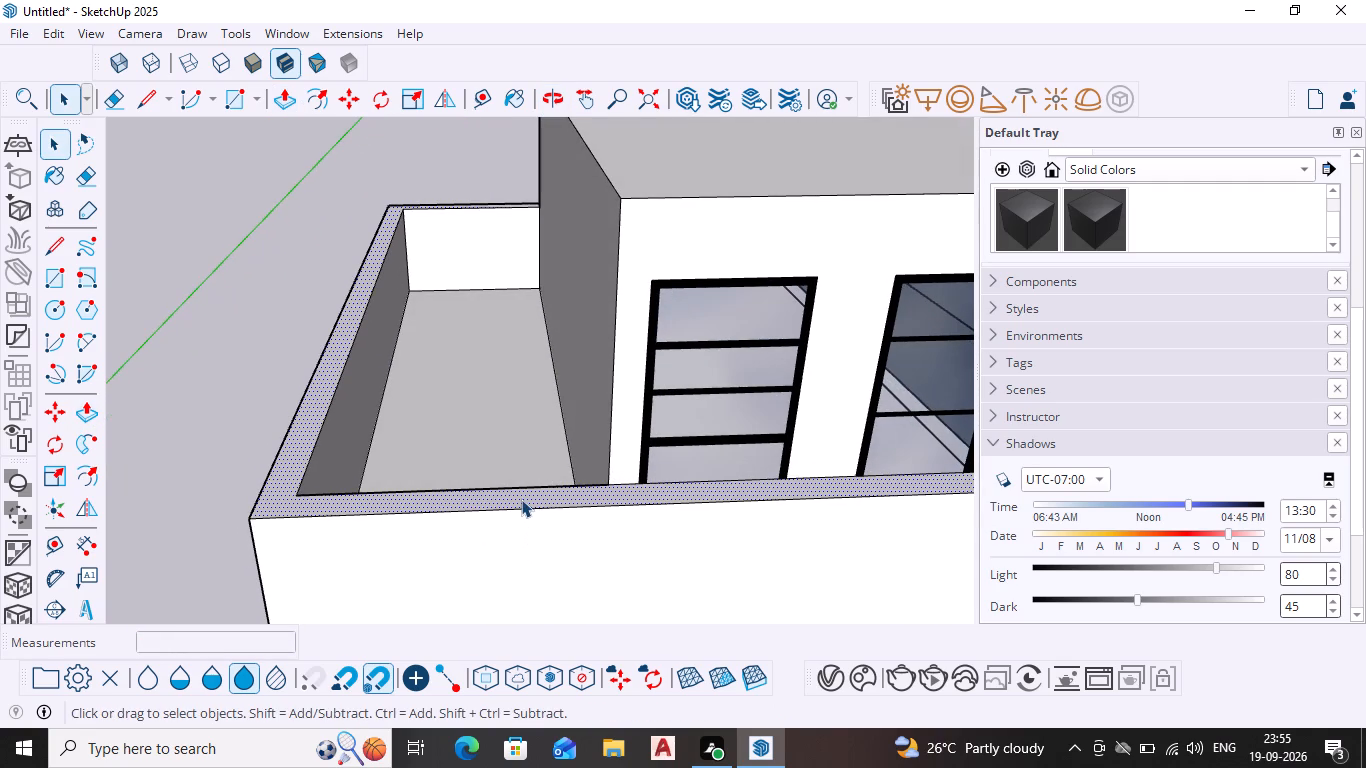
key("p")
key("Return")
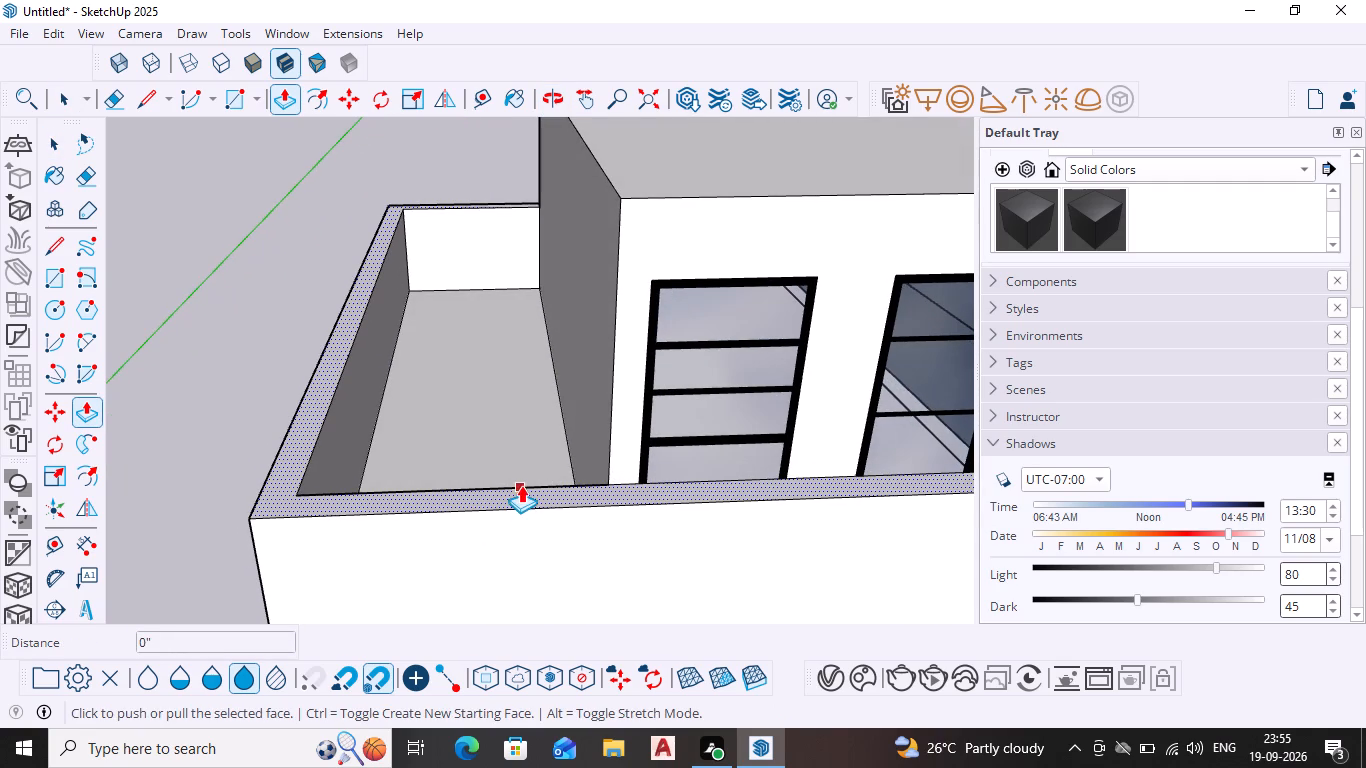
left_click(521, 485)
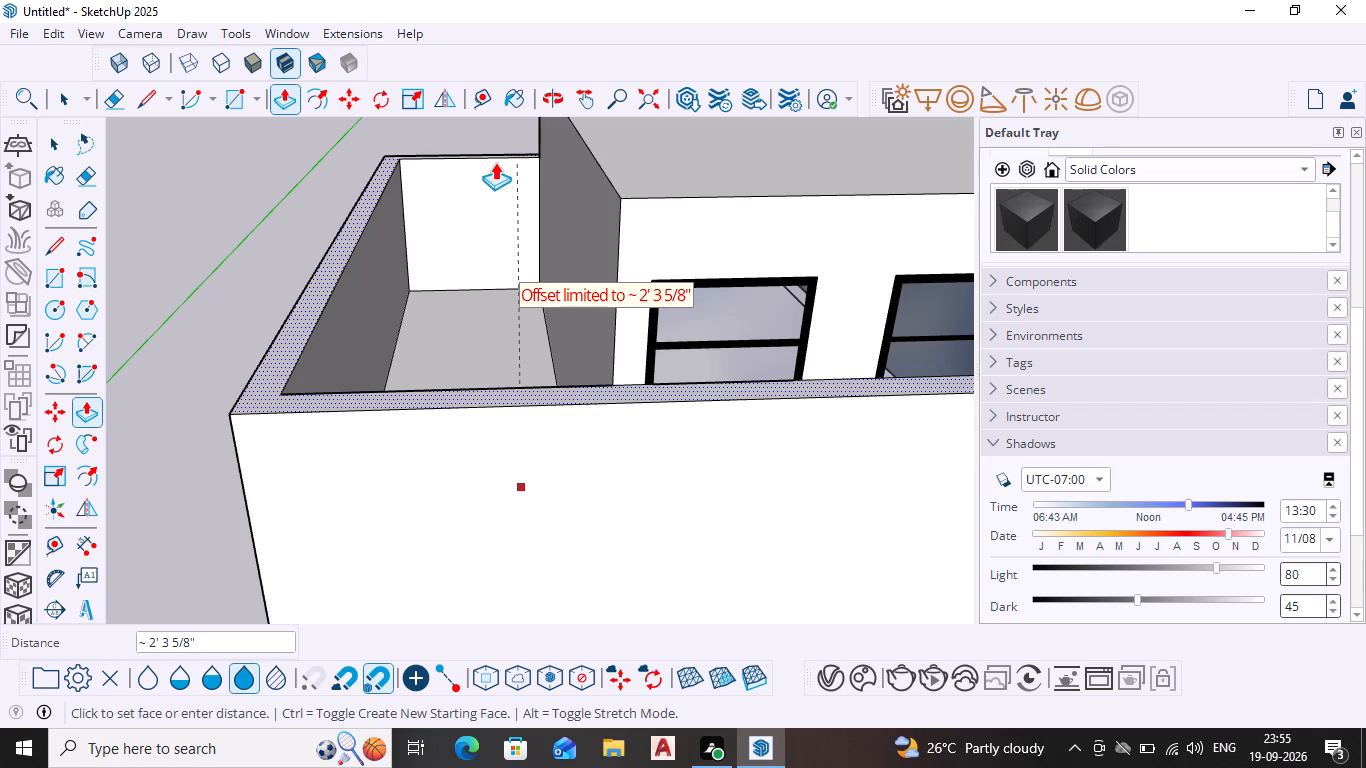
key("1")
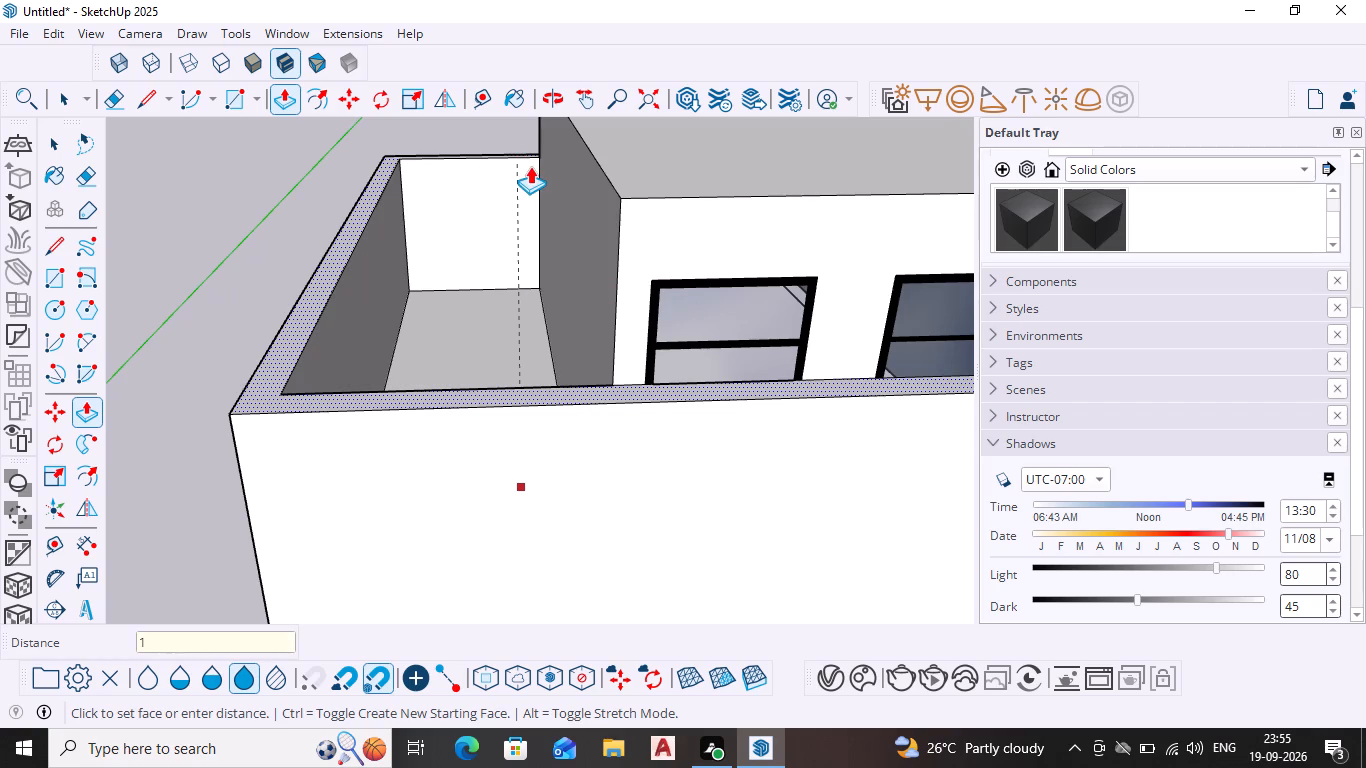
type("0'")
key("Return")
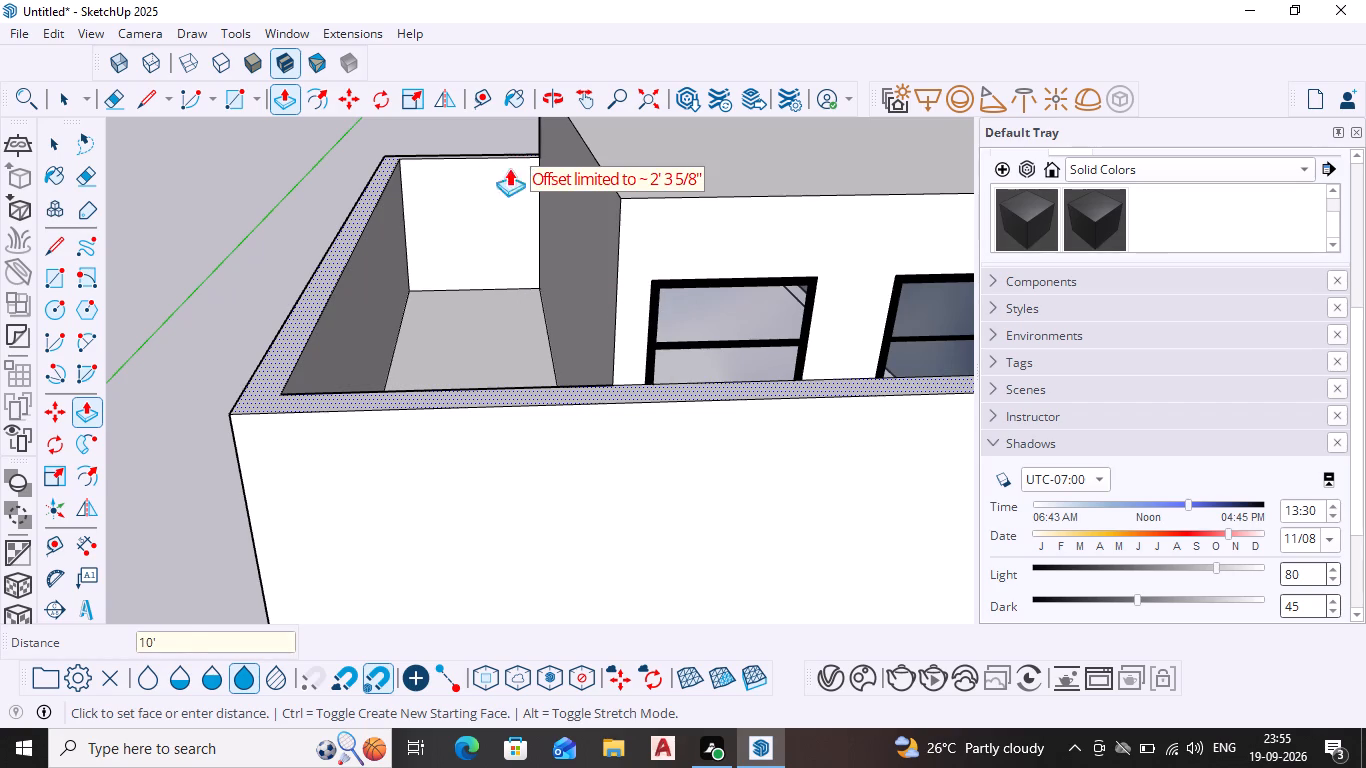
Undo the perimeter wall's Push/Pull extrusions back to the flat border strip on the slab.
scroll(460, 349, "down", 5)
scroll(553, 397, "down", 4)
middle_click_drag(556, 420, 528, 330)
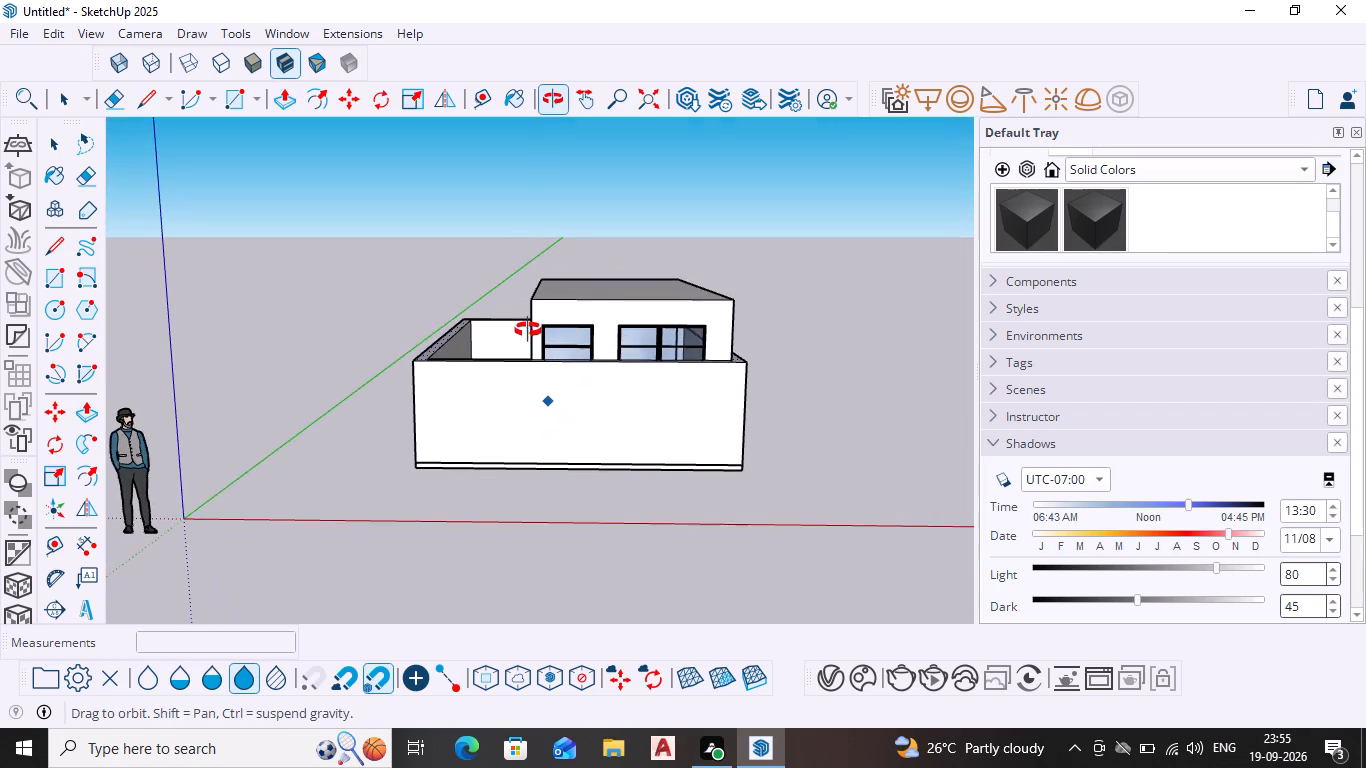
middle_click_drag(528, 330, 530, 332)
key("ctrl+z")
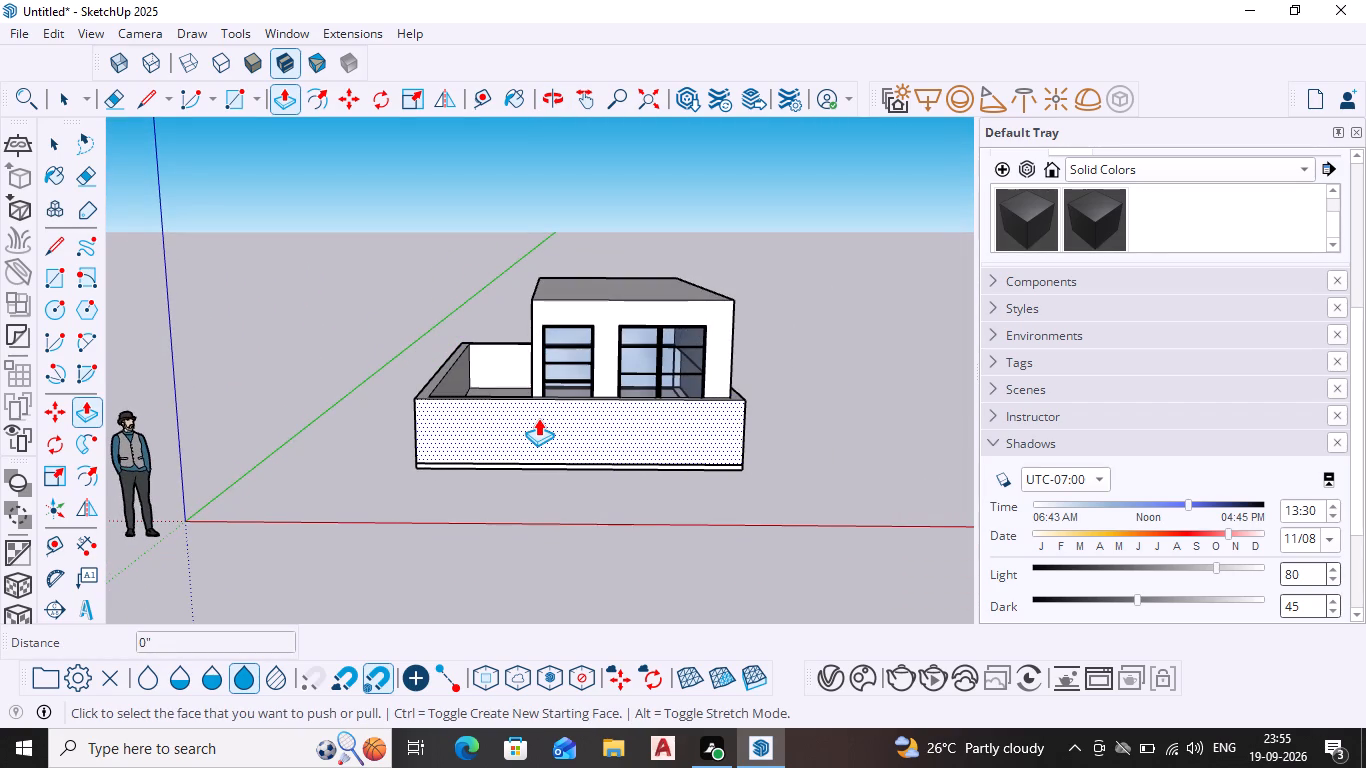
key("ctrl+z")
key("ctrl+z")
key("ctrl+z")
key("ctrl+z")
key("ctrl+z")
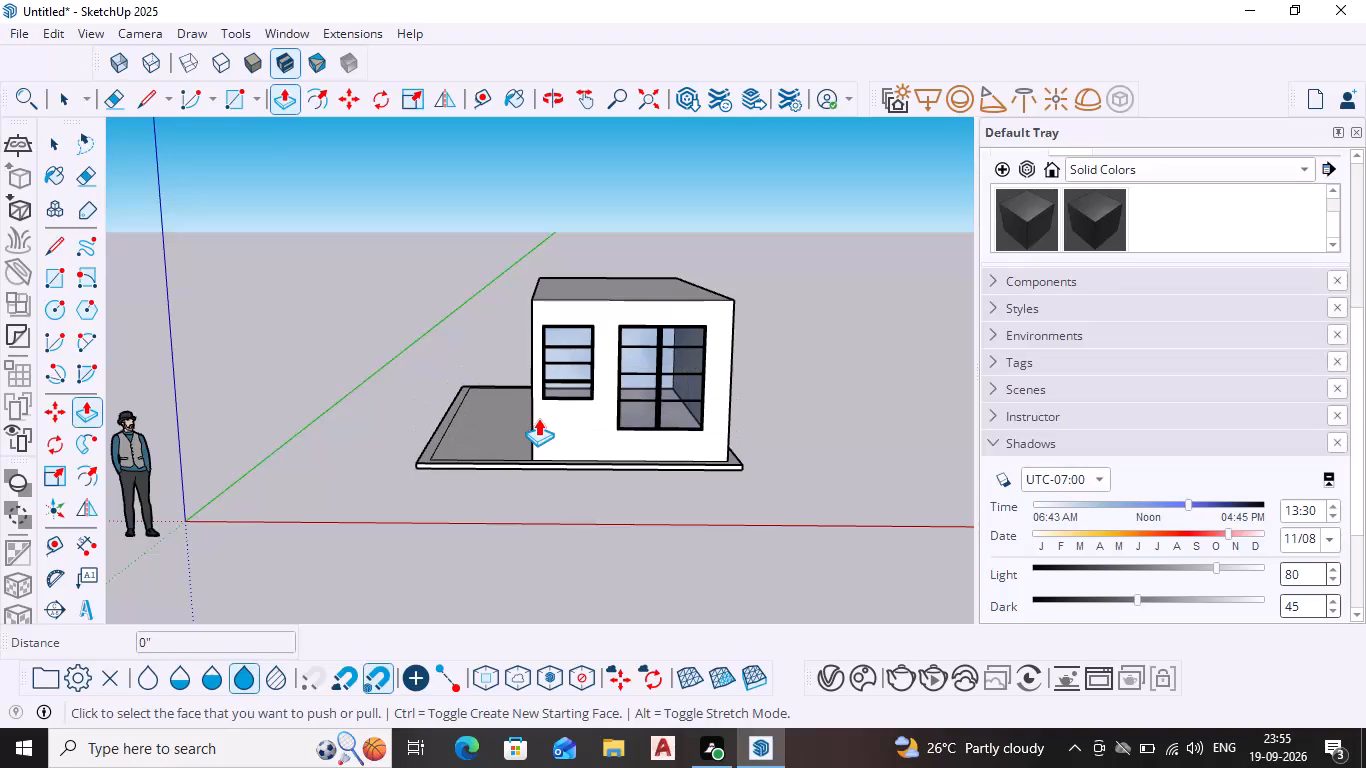
Draw two 9" lines across the slab's border strip, one on the open side near the front and one at the house's front corner.
key("space")
middle_click_drag(544, 454, 560, 538)
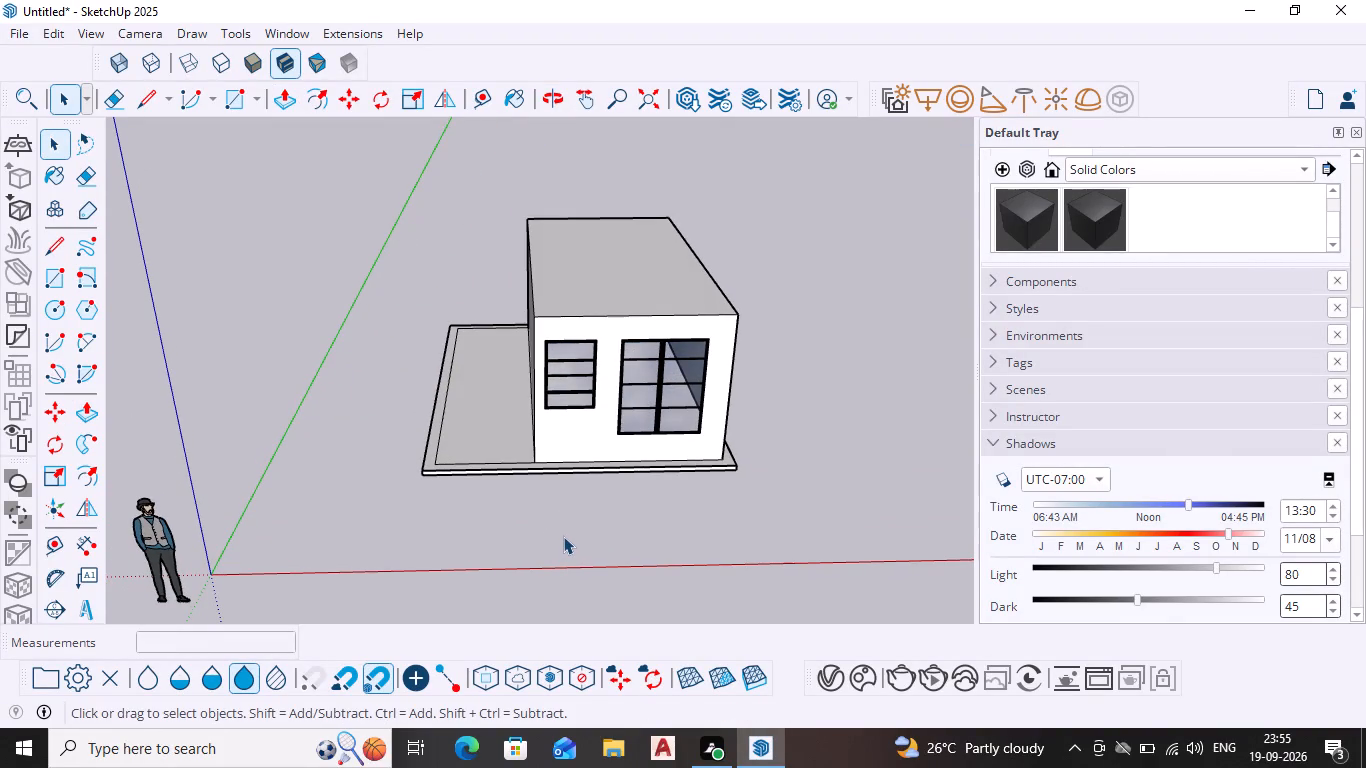
scroll(440, 455, "up", 6)
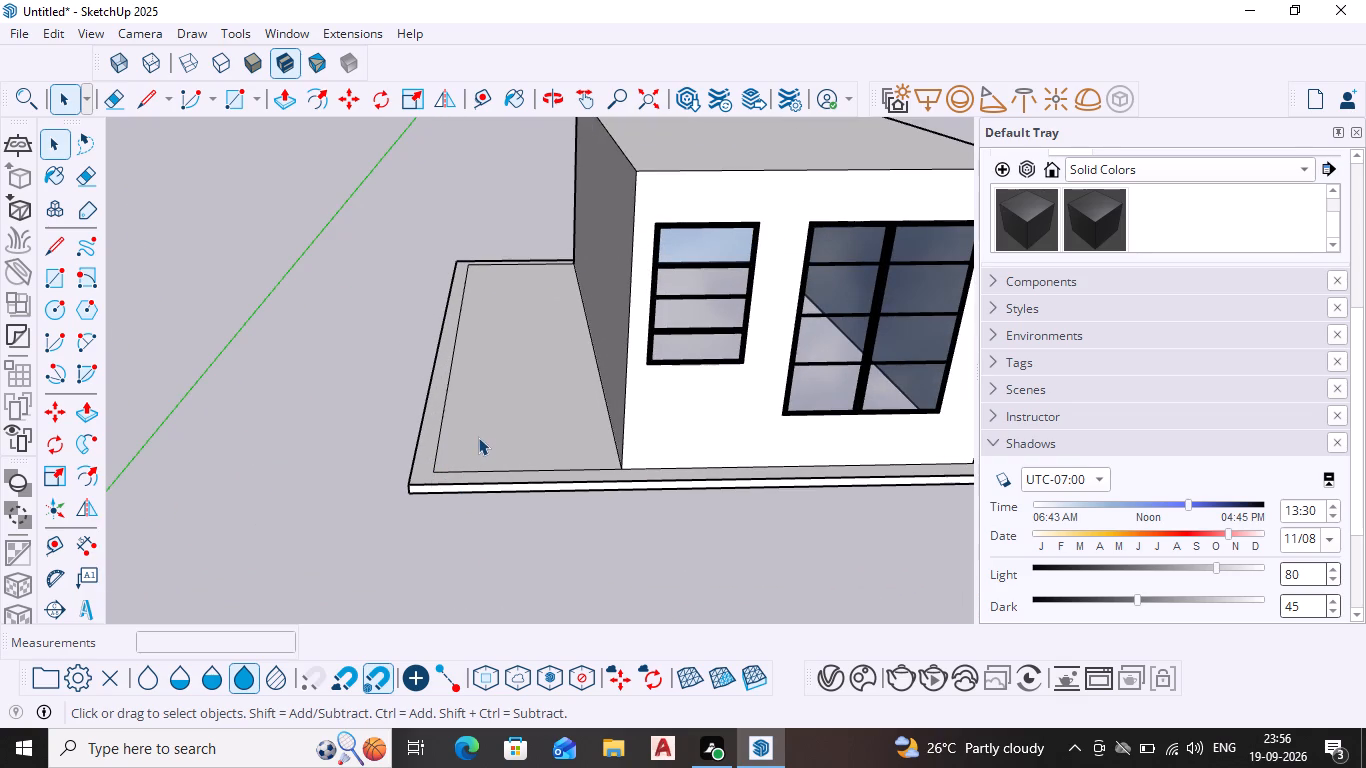
scroll(465, 446, "up", 2)
key("l")
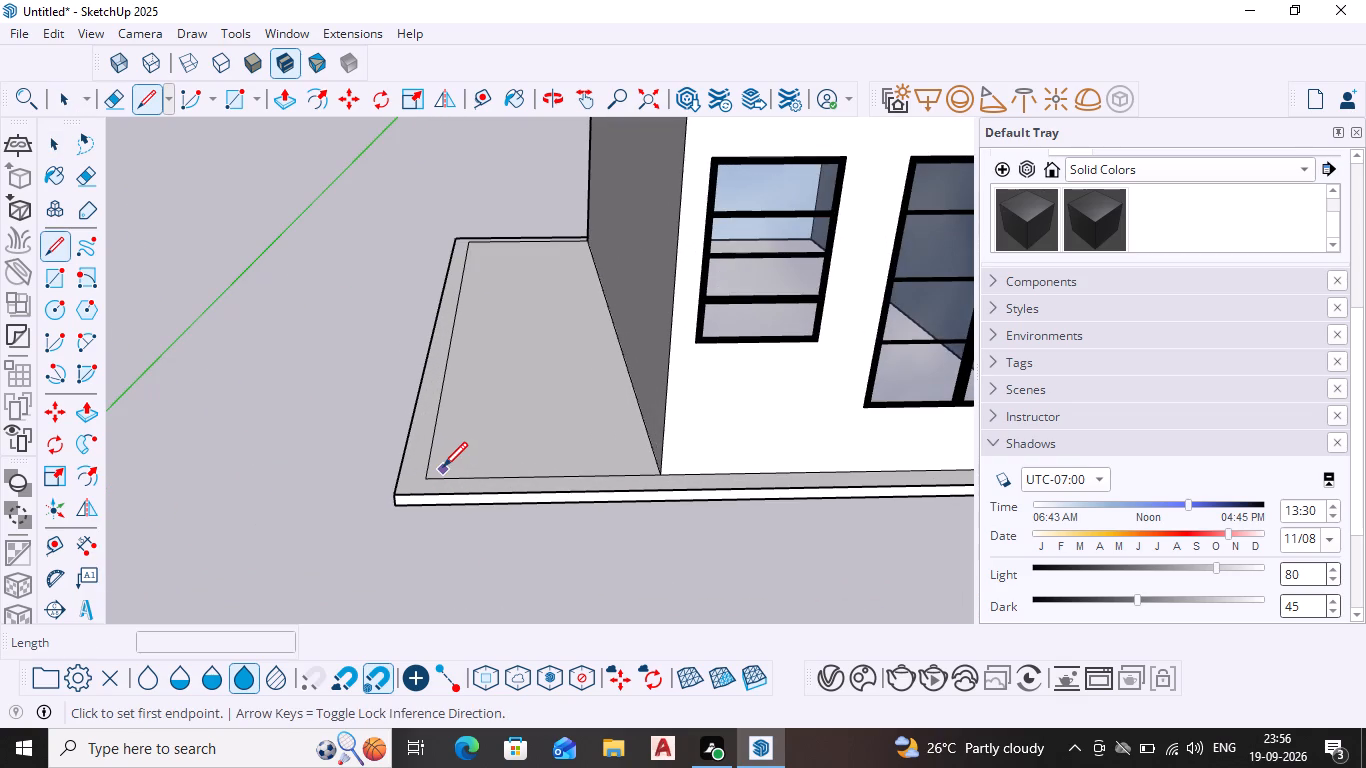
key("Return")
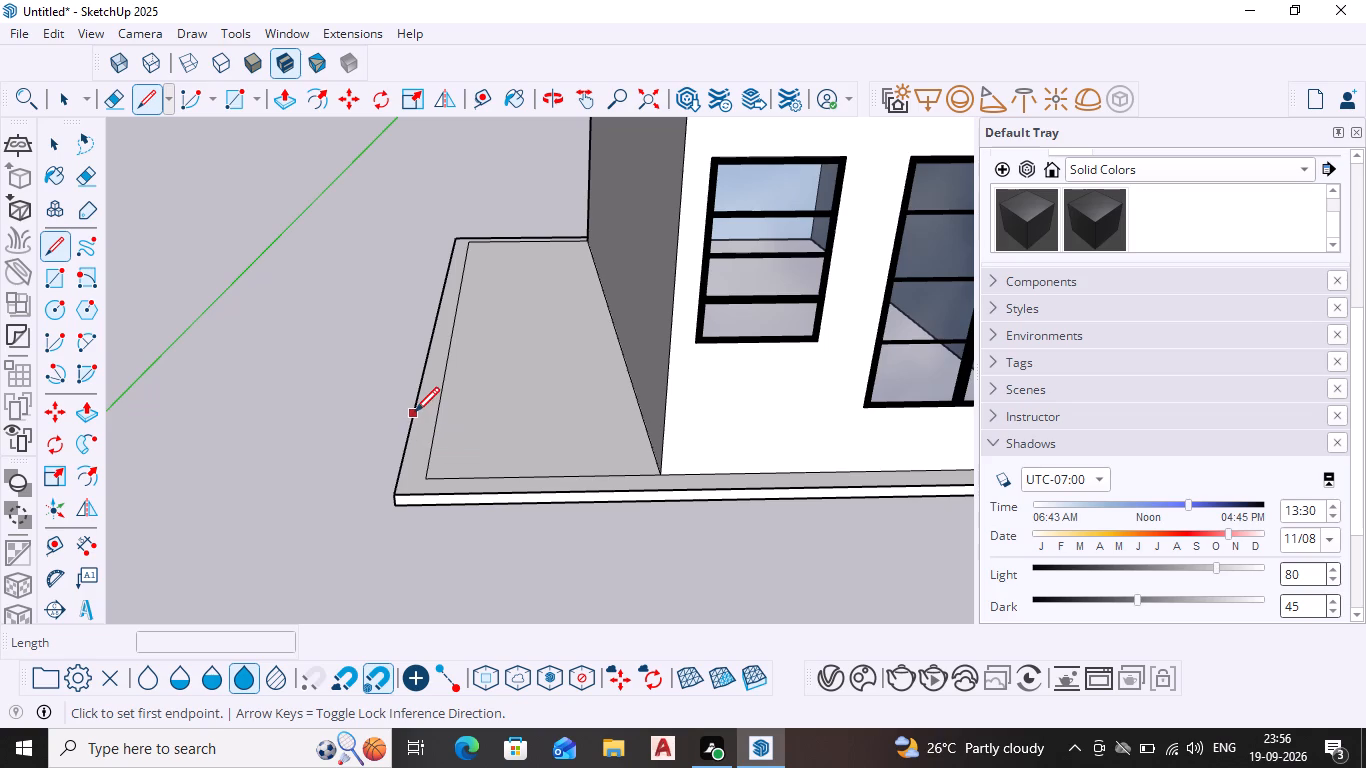
left_click(415, 414)
left_click(435, 418)
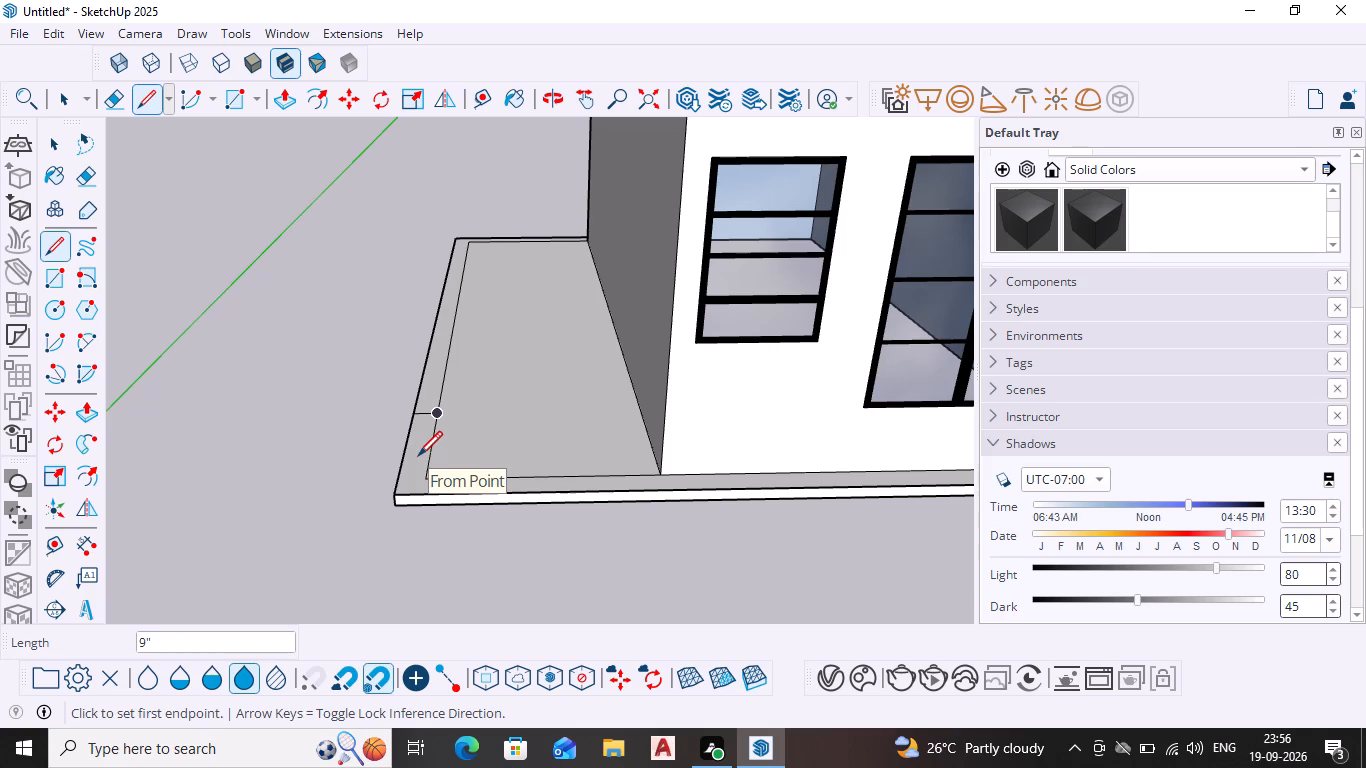
left_click(660, 473)
left_click(662, 495)
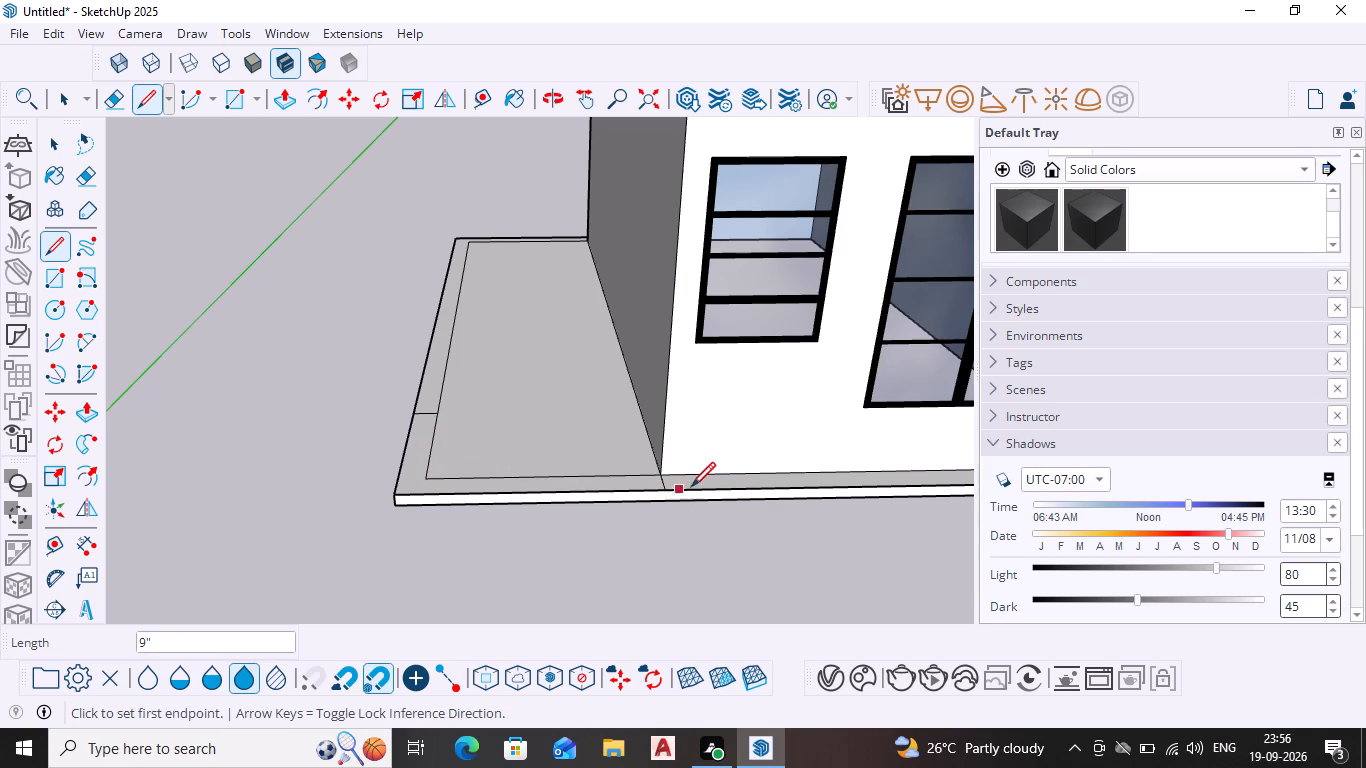
key("space")
Try to Push/Pull the border strip up 10' everywhere except the front corner section between the two dividing lines.
left_click(775, 483)
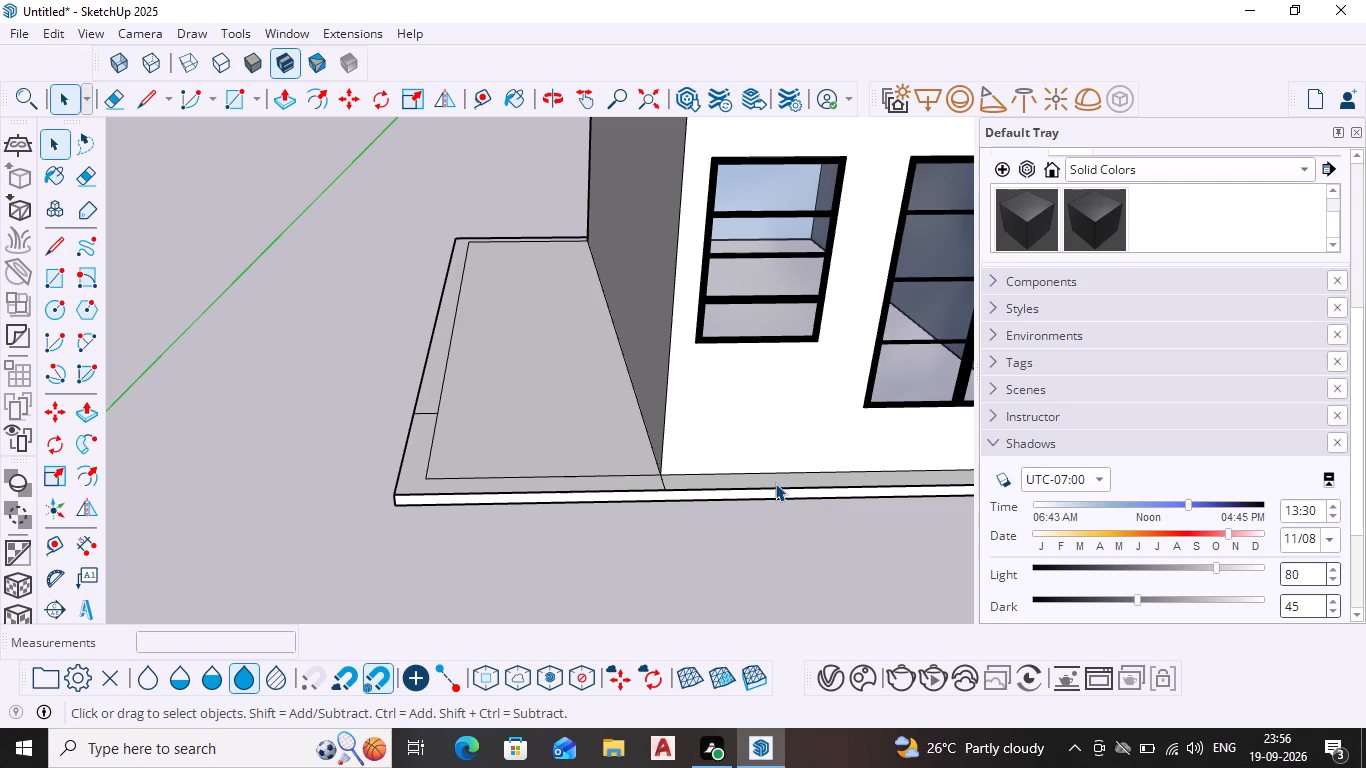
left_click(756, 475)
left_click(755, 480)
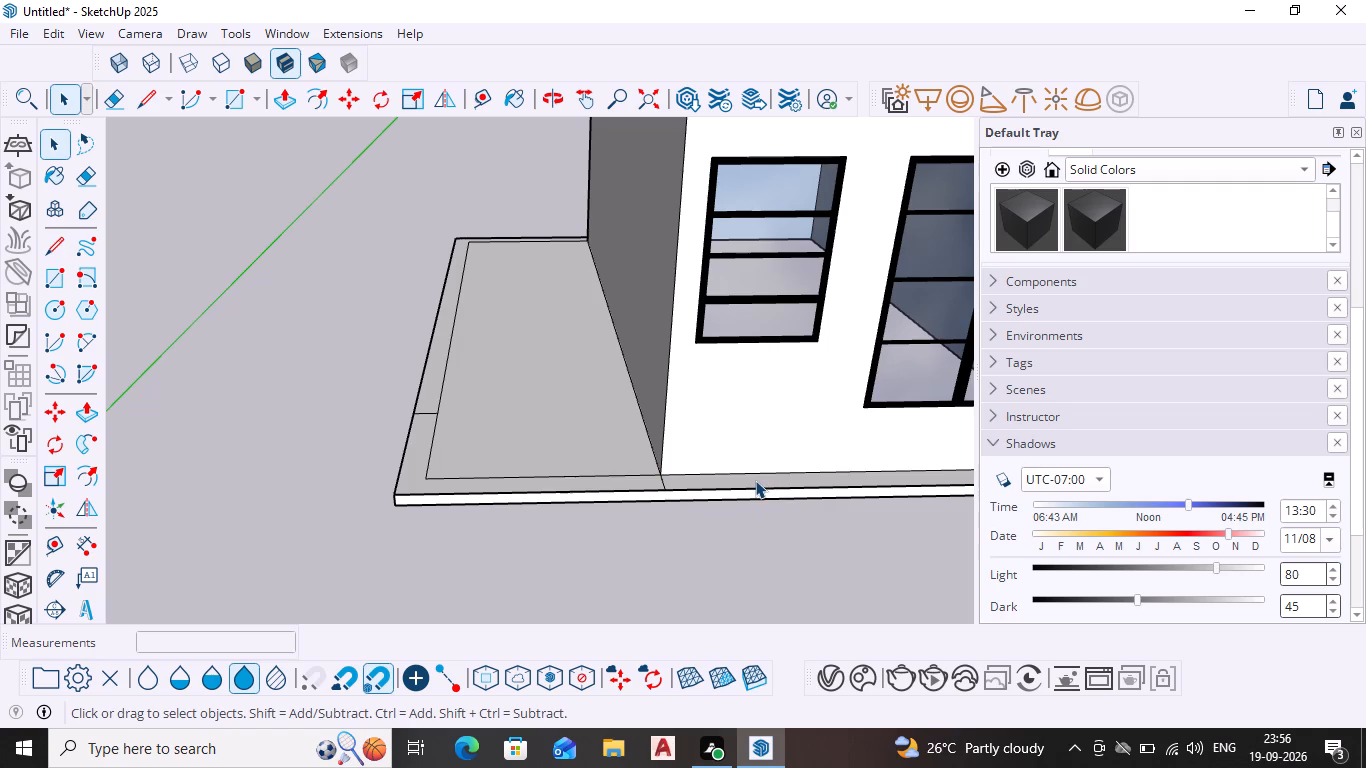
left_click(755, 480)
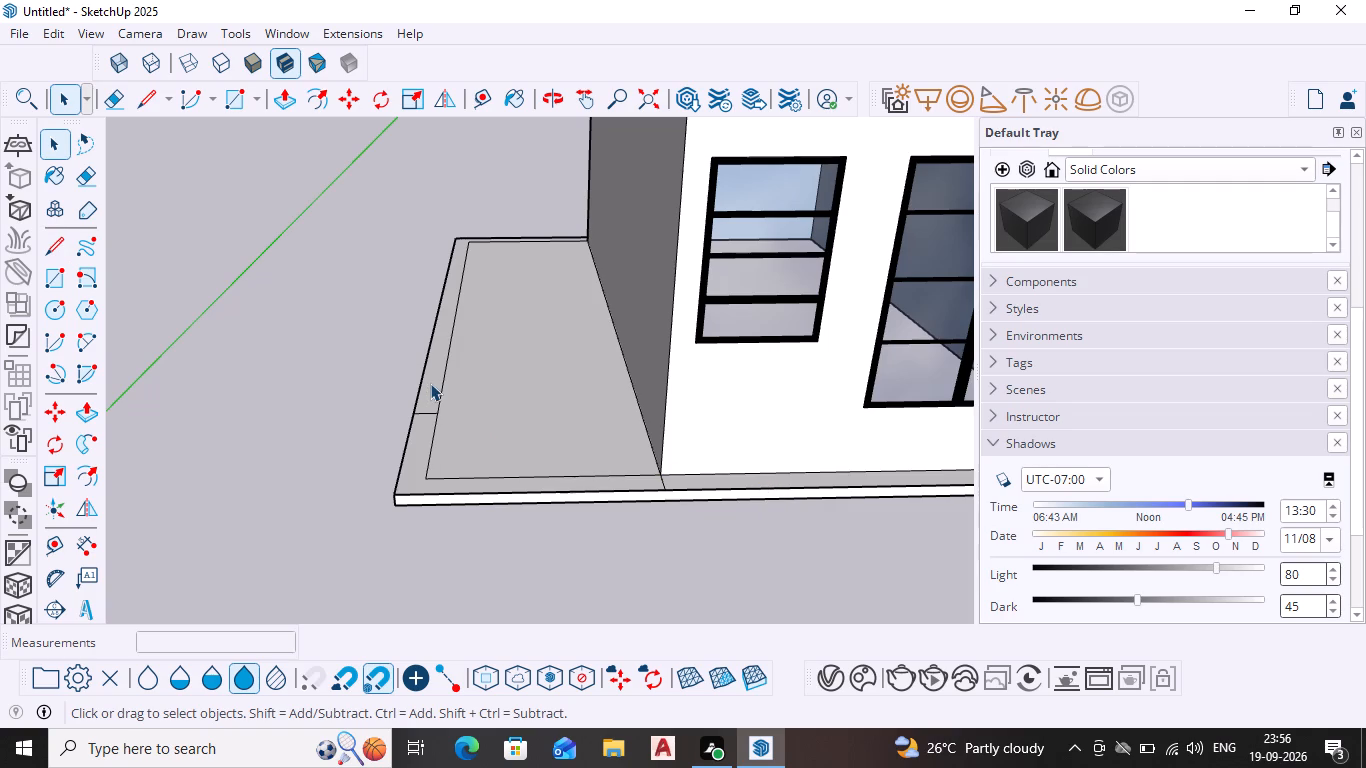
left_click(430, 383)
double_click(430, 383)
left_click(430, 383)
scroll(432, 384, "up", 7)
left_click(432, 384)
key("p")
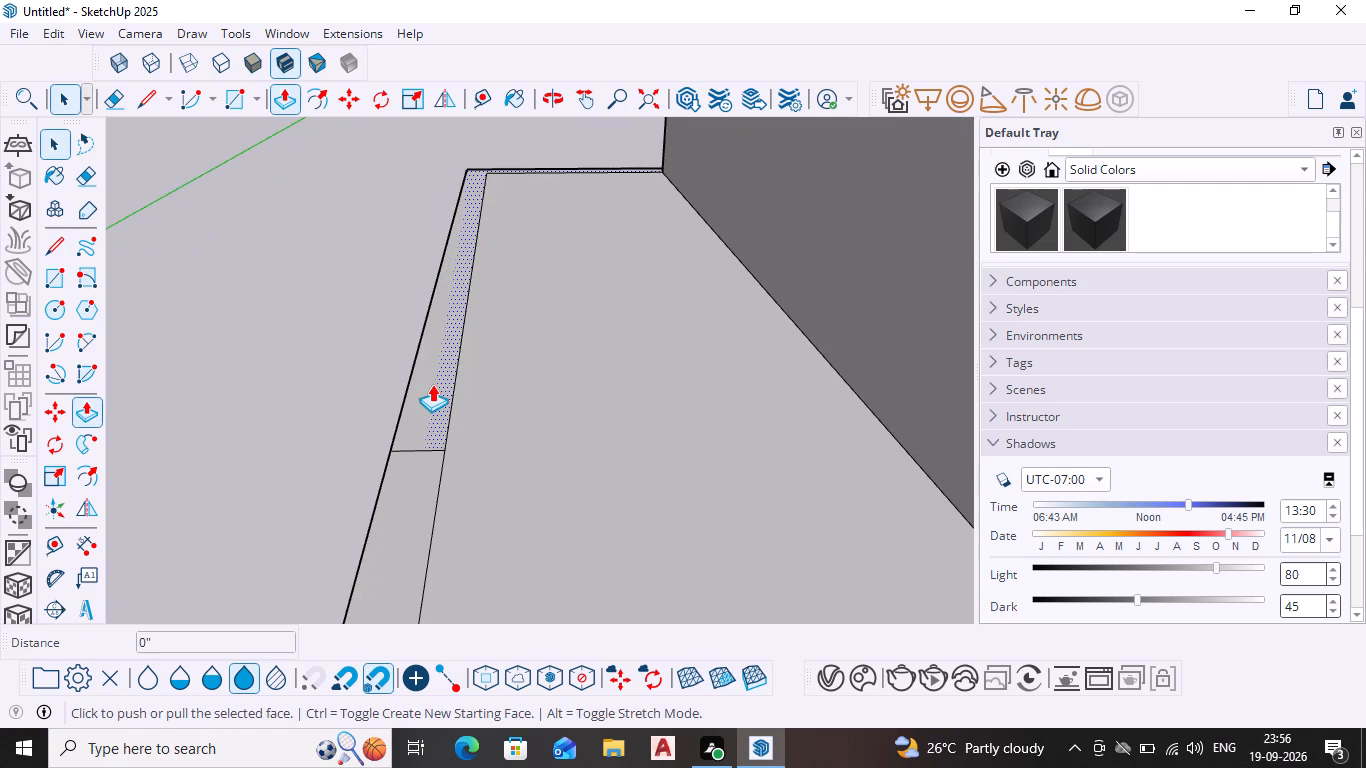
key("Return")
left_click(432, 387)
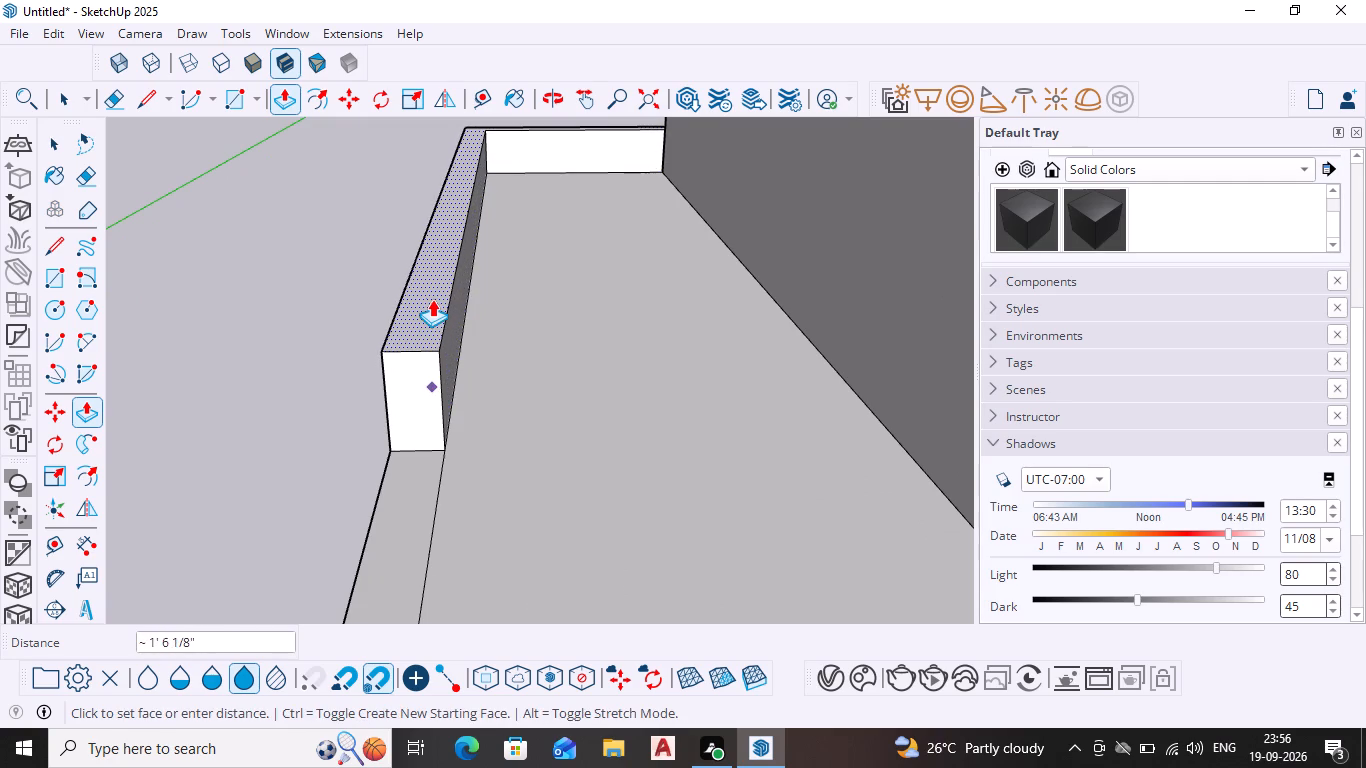
key("1")
type("0'")
key("Return")
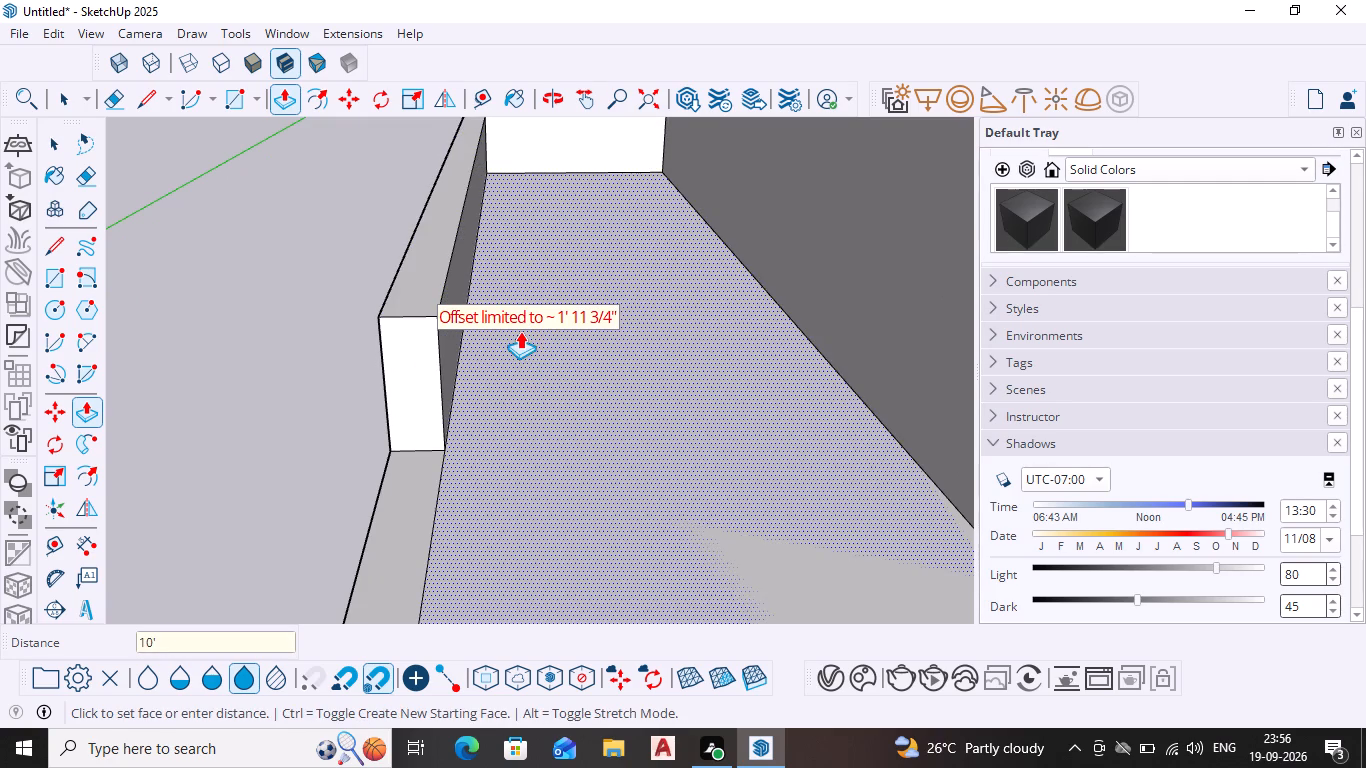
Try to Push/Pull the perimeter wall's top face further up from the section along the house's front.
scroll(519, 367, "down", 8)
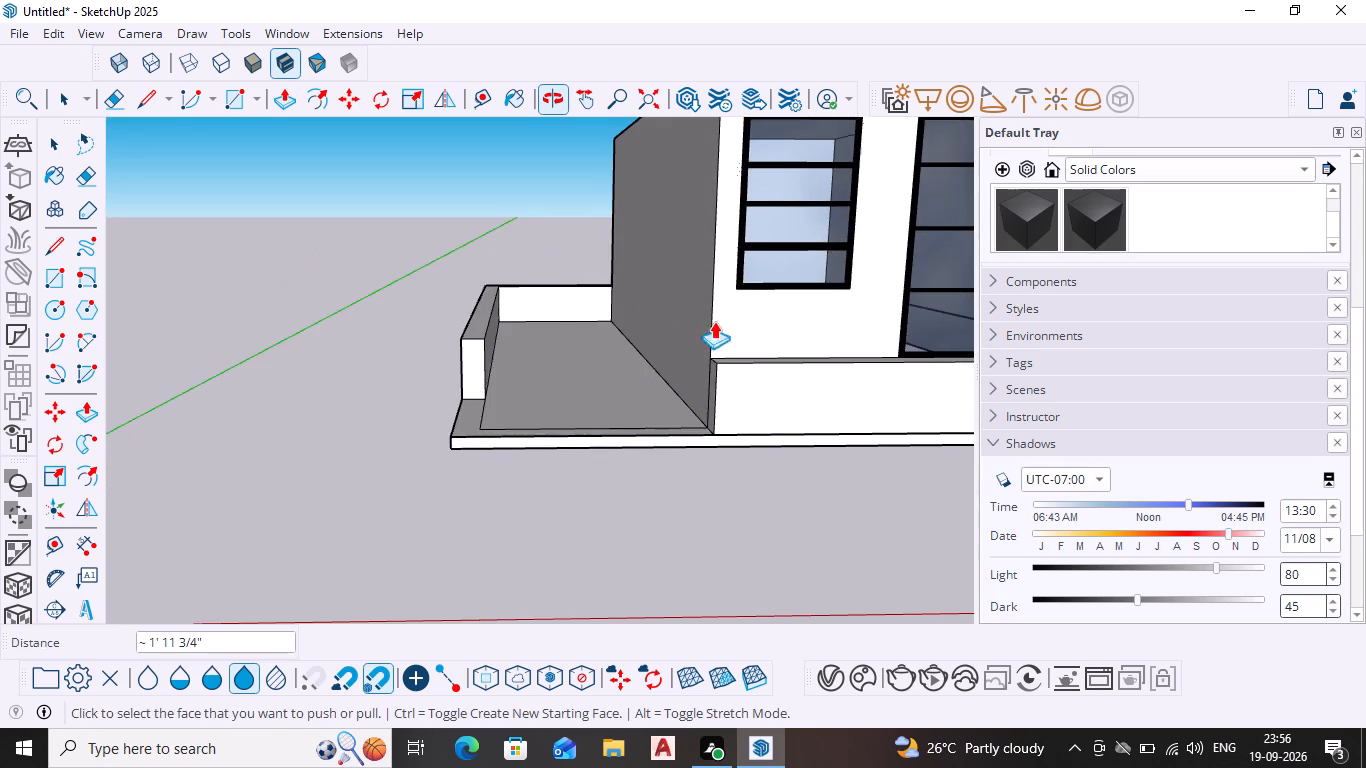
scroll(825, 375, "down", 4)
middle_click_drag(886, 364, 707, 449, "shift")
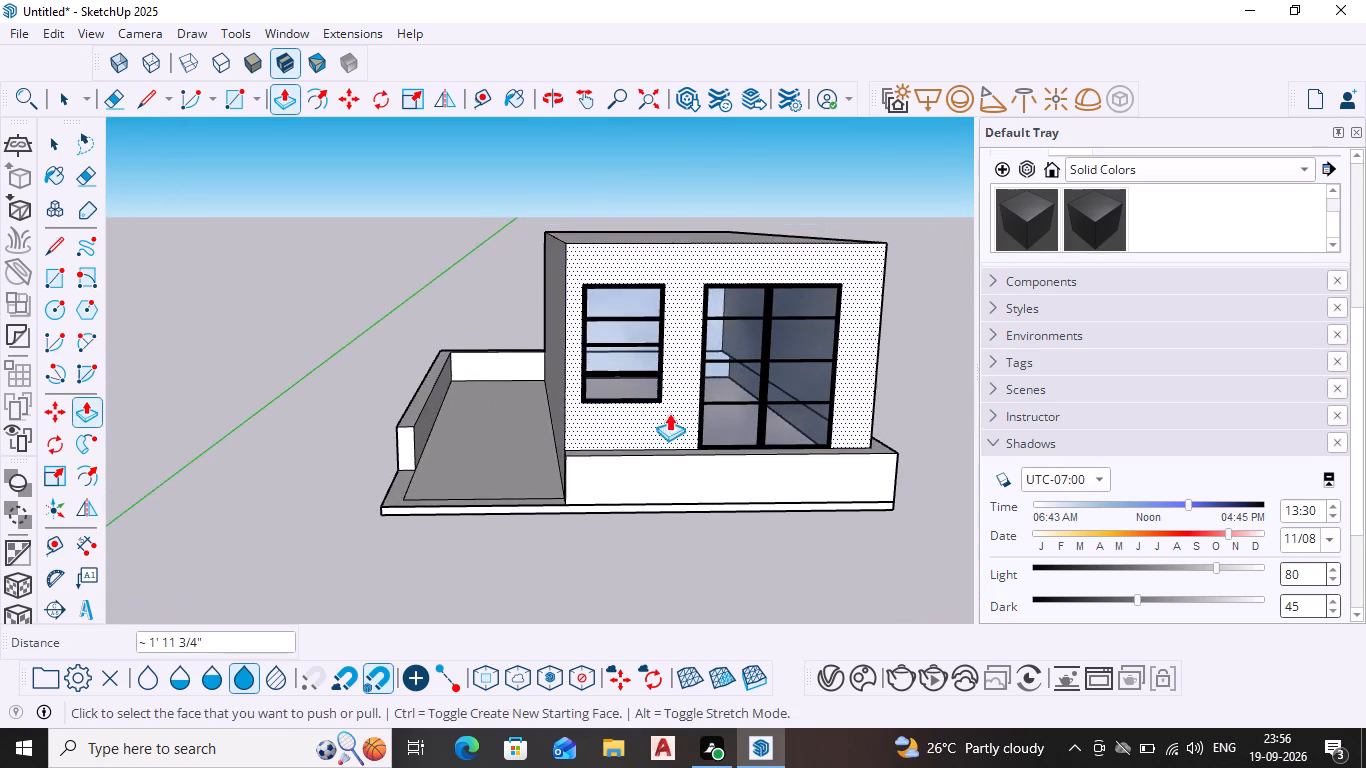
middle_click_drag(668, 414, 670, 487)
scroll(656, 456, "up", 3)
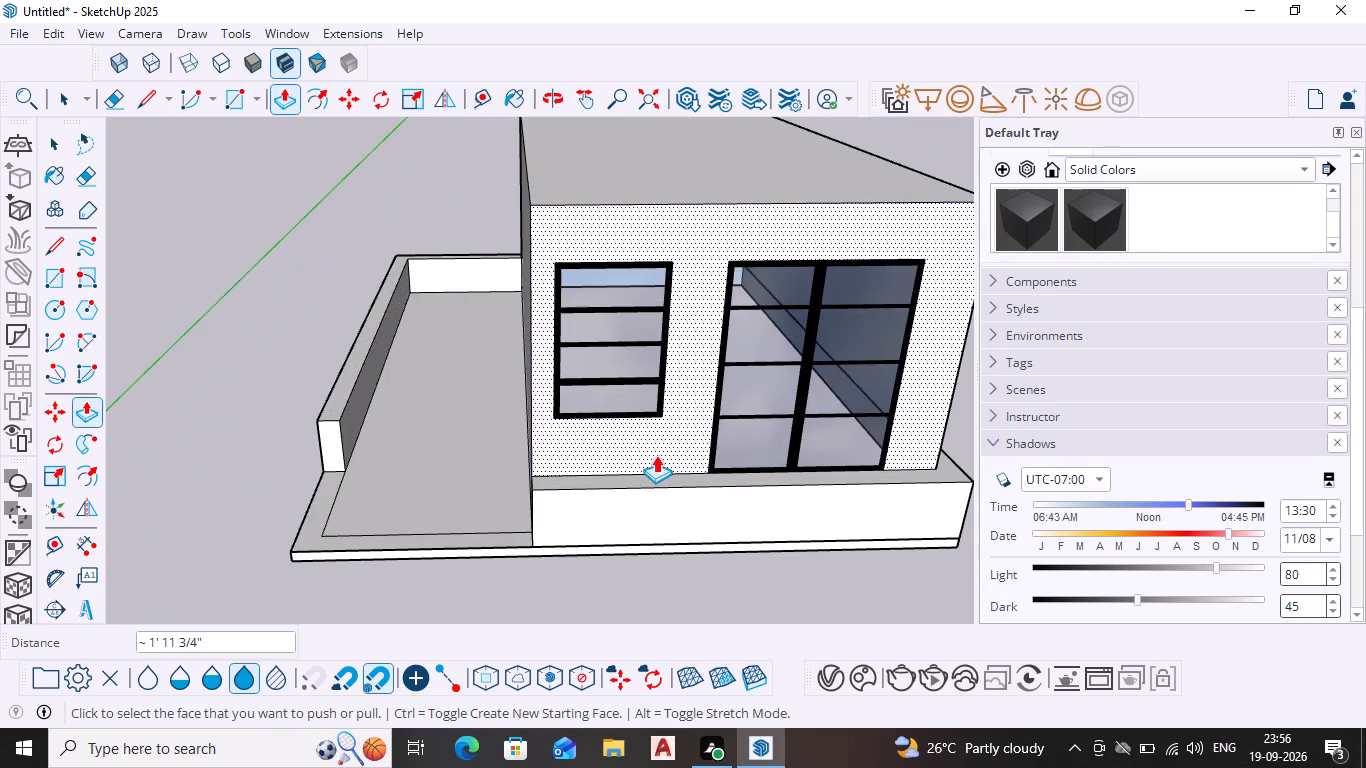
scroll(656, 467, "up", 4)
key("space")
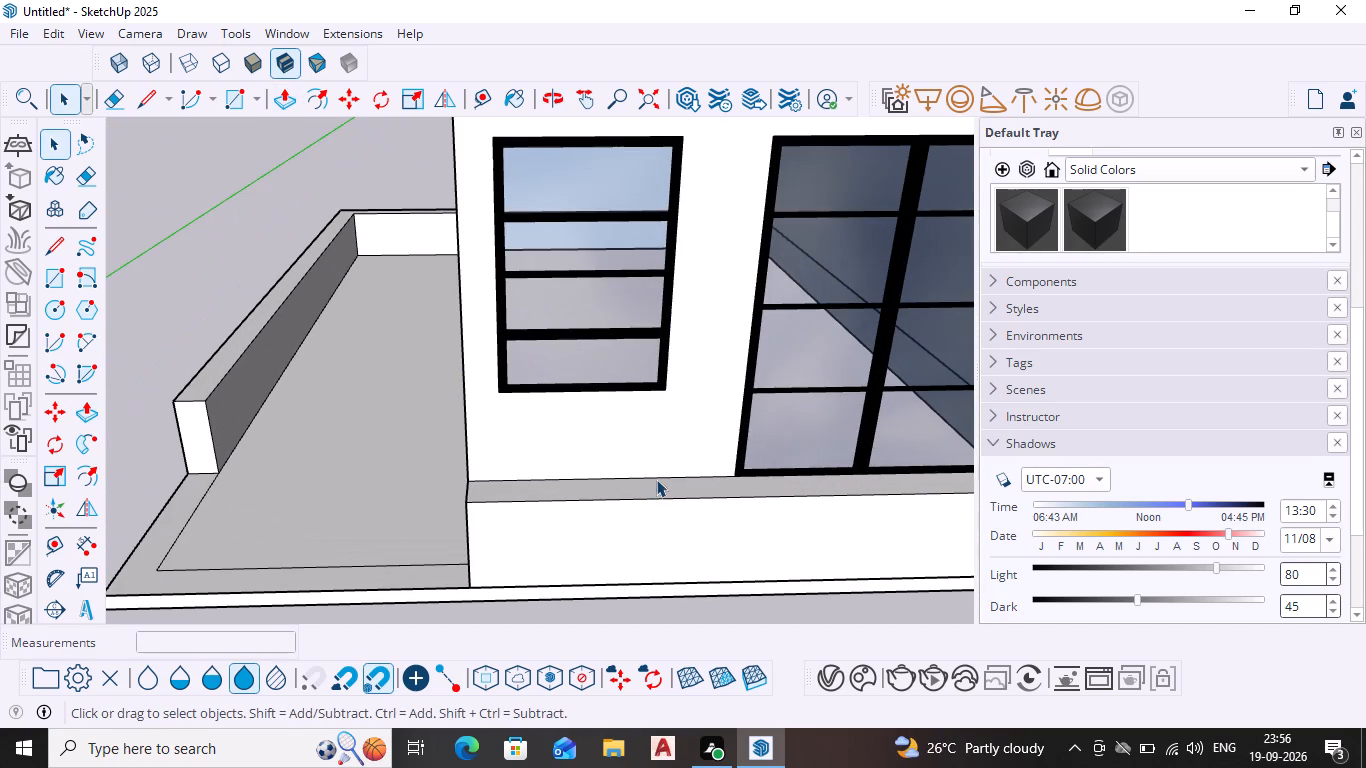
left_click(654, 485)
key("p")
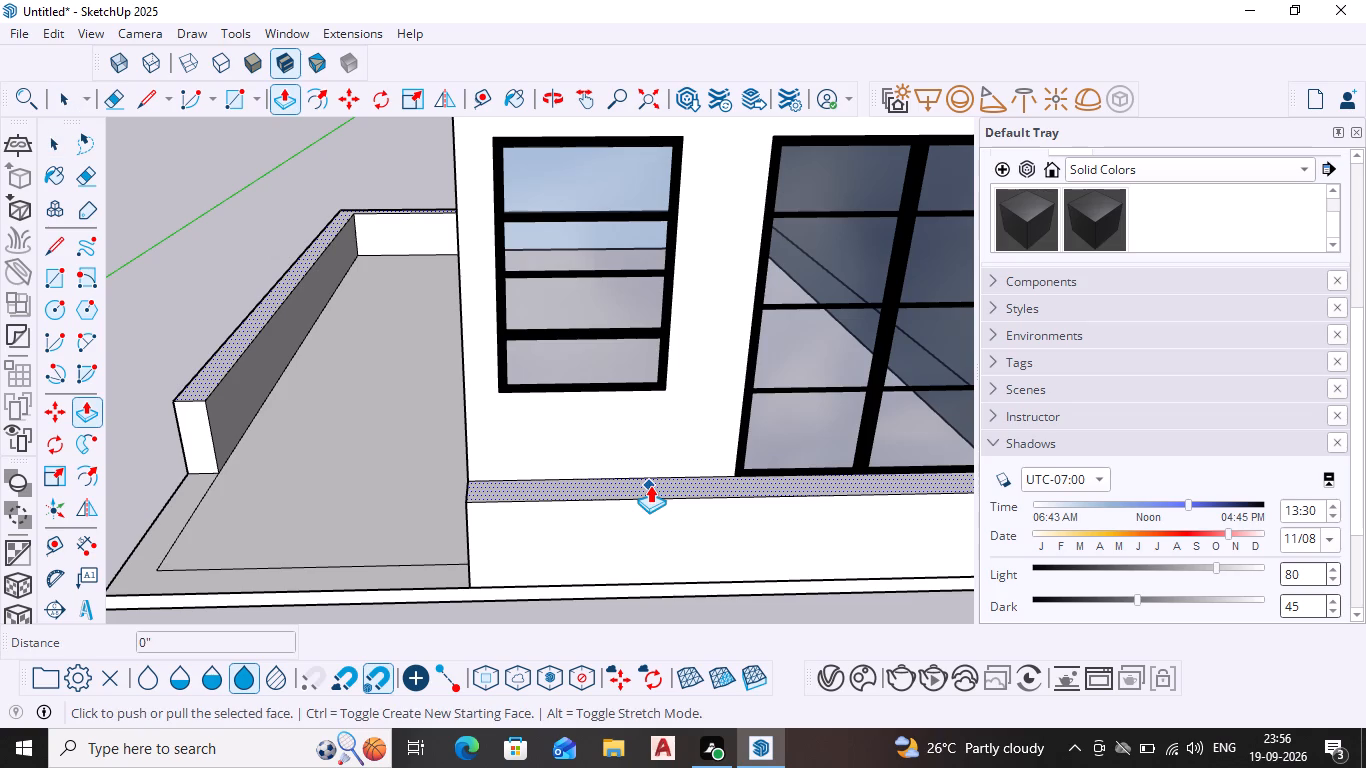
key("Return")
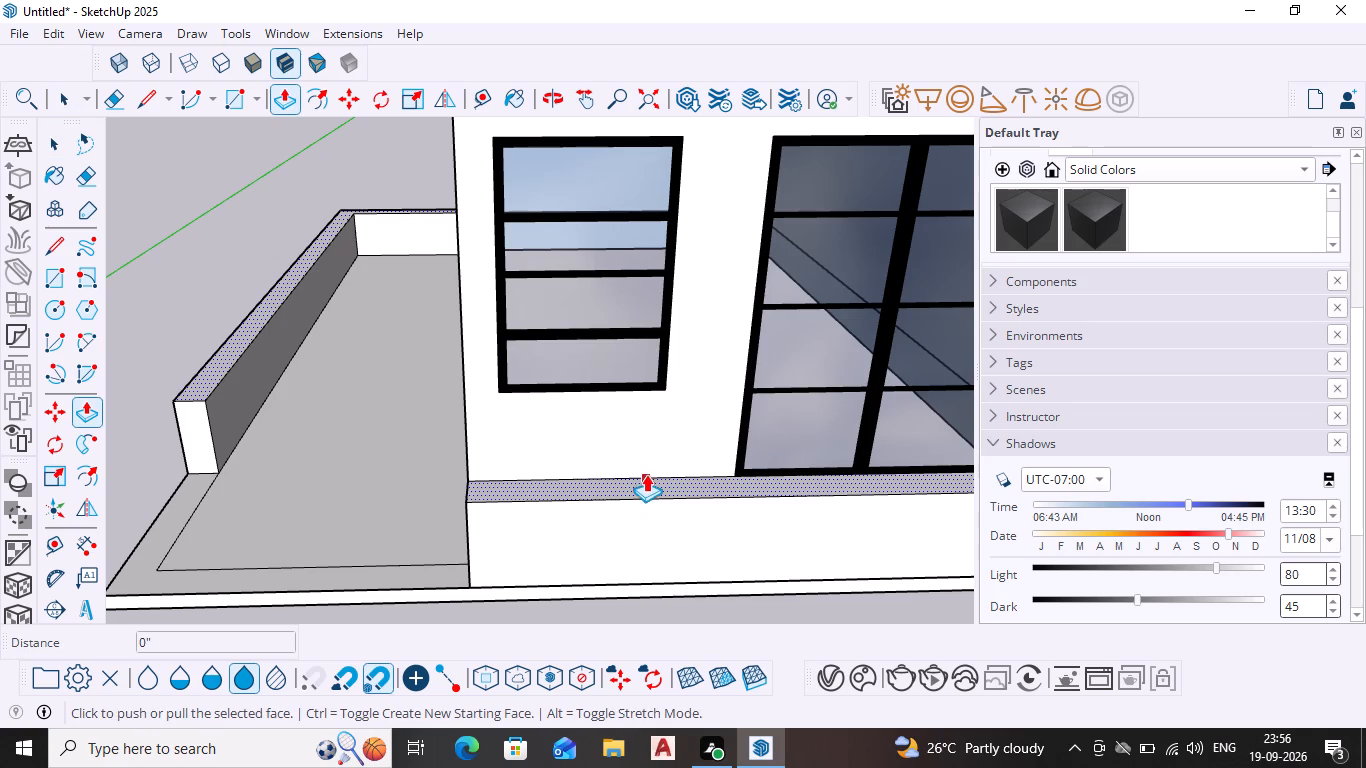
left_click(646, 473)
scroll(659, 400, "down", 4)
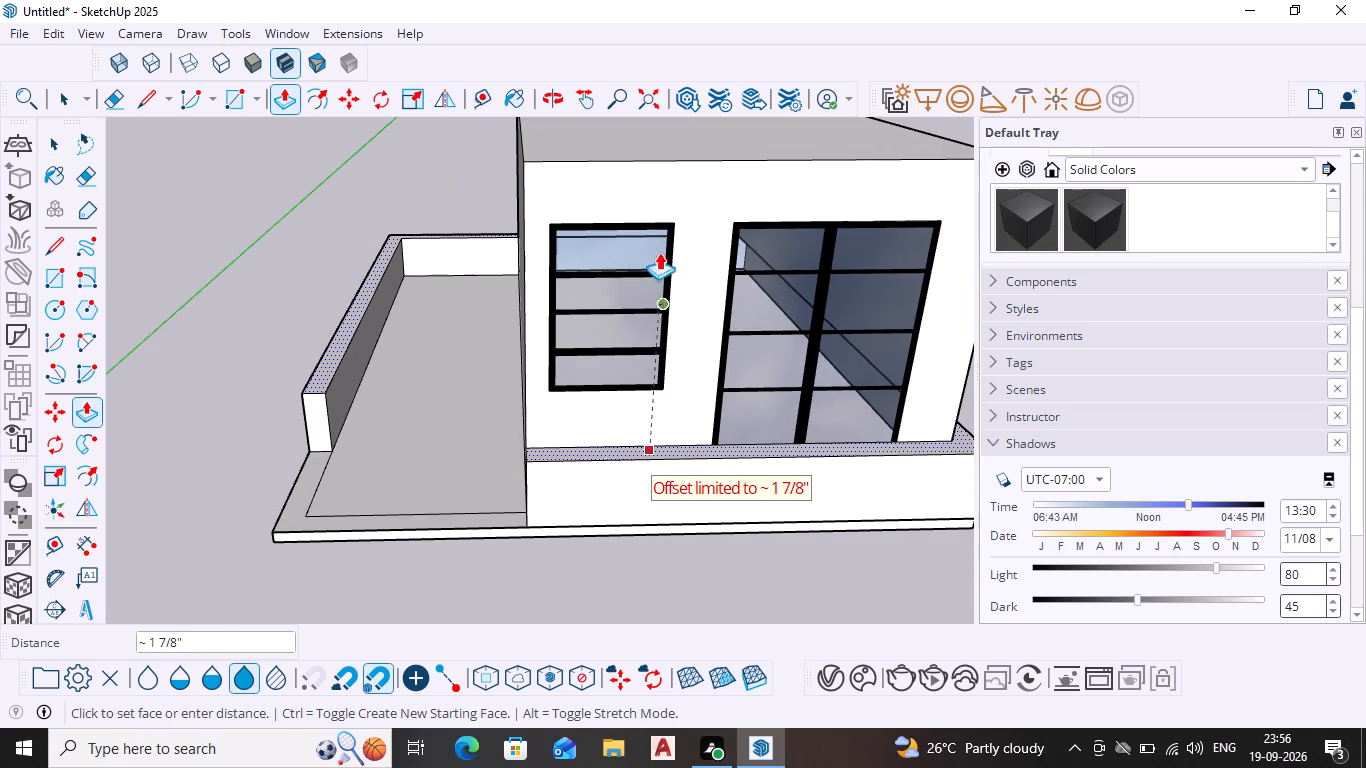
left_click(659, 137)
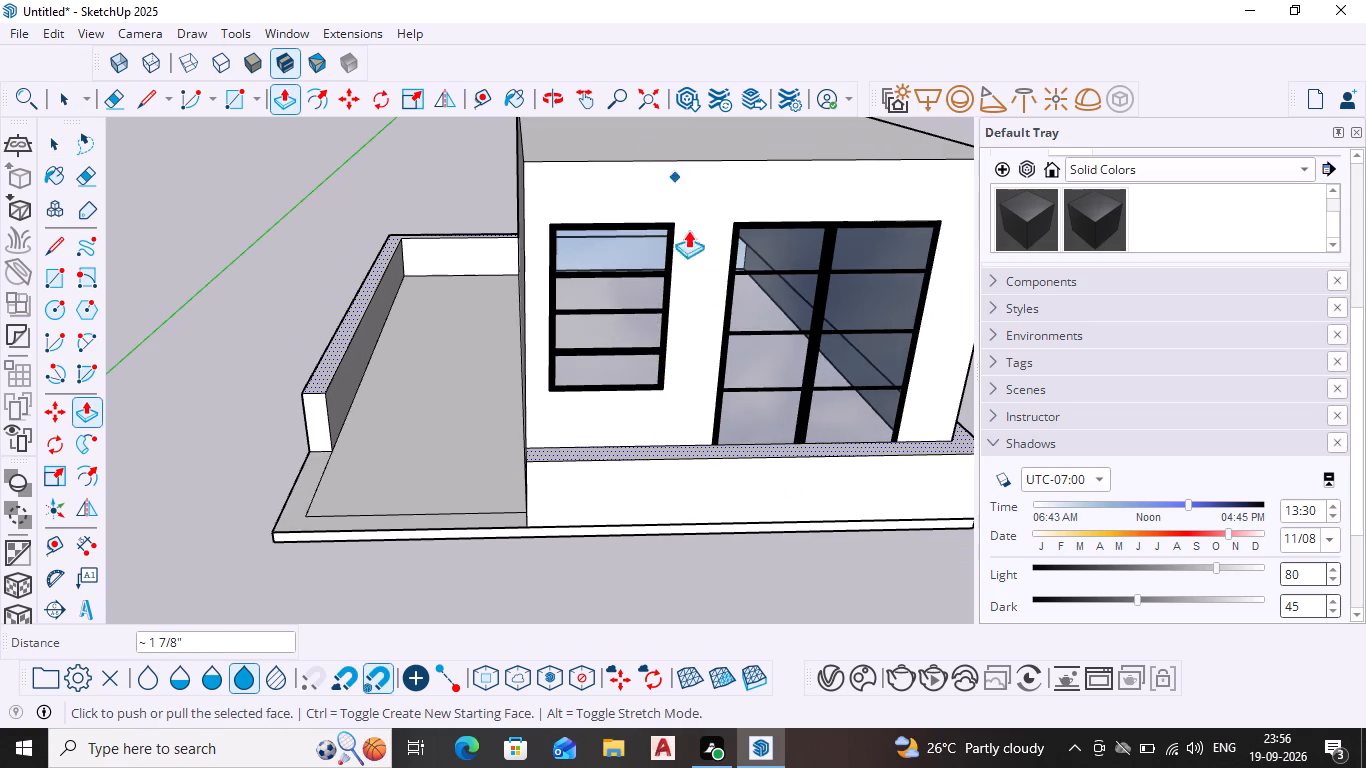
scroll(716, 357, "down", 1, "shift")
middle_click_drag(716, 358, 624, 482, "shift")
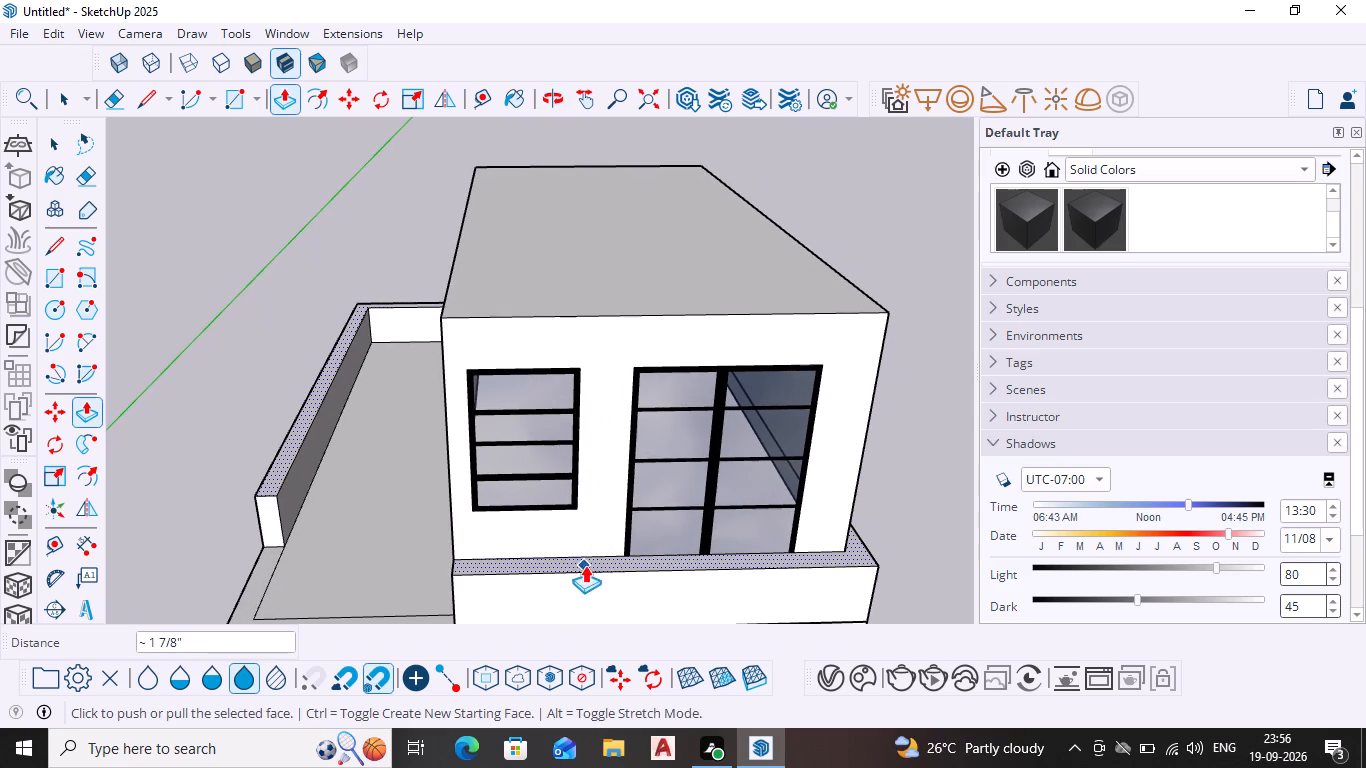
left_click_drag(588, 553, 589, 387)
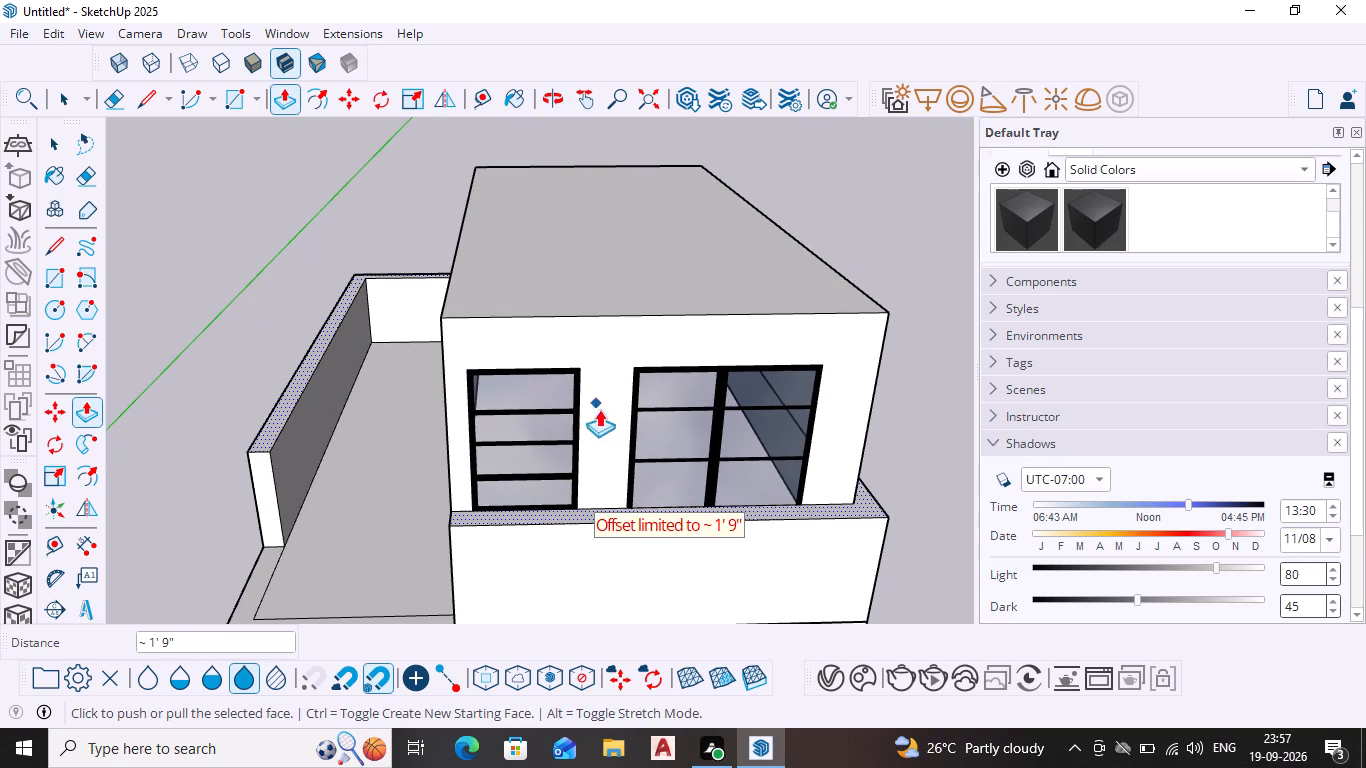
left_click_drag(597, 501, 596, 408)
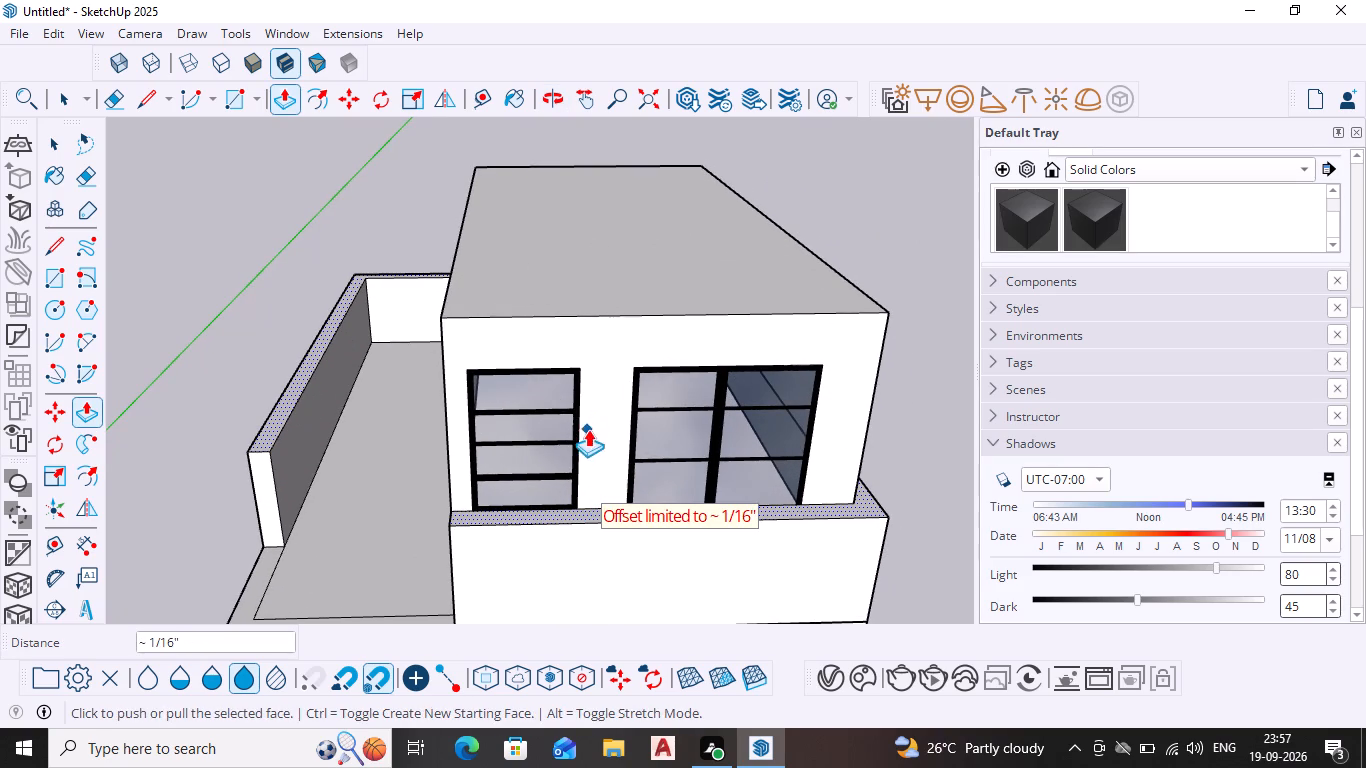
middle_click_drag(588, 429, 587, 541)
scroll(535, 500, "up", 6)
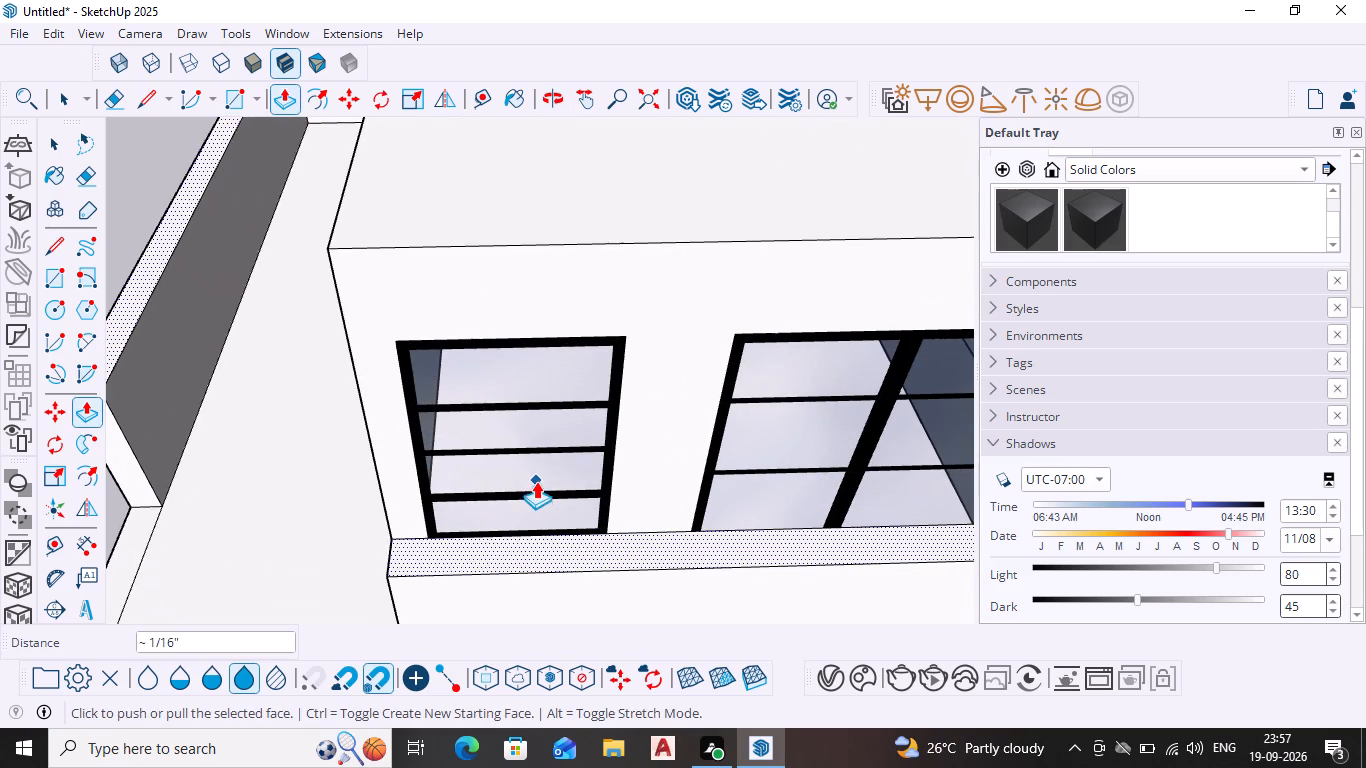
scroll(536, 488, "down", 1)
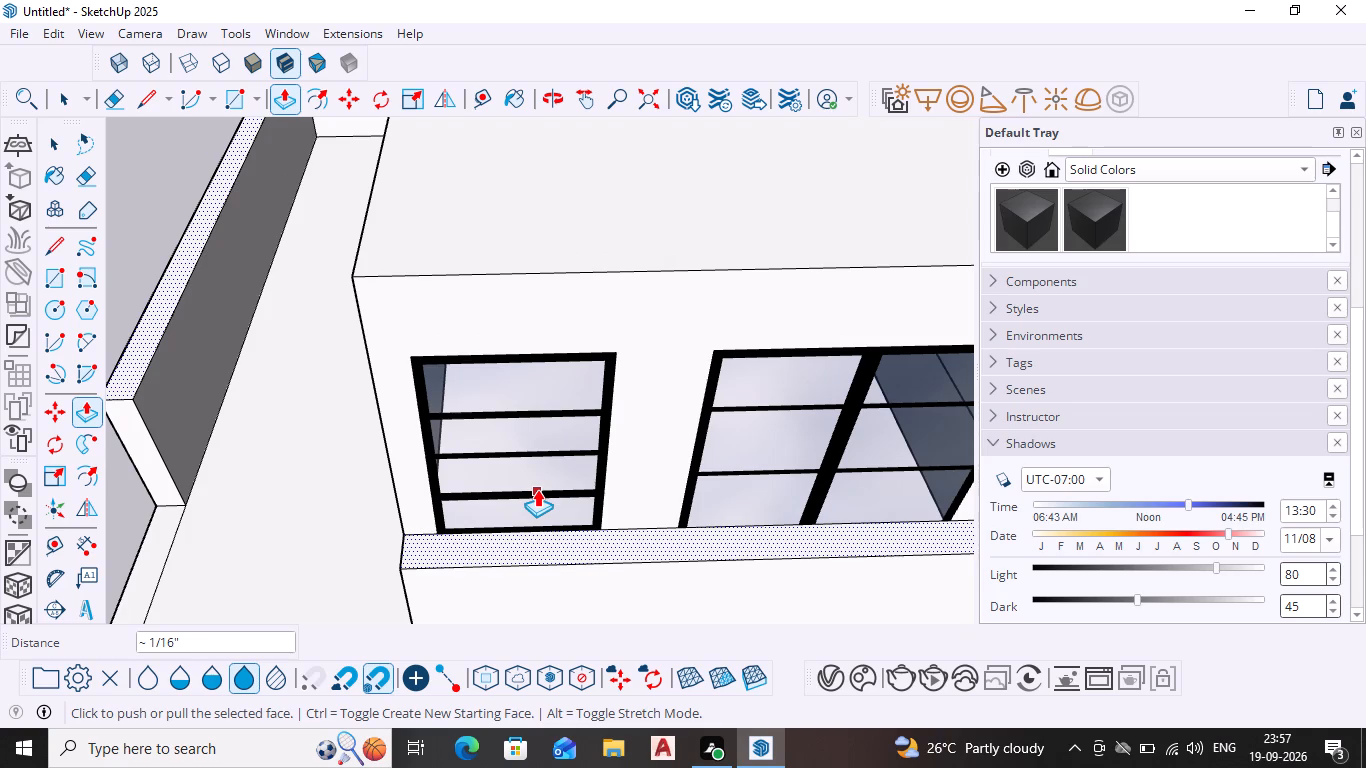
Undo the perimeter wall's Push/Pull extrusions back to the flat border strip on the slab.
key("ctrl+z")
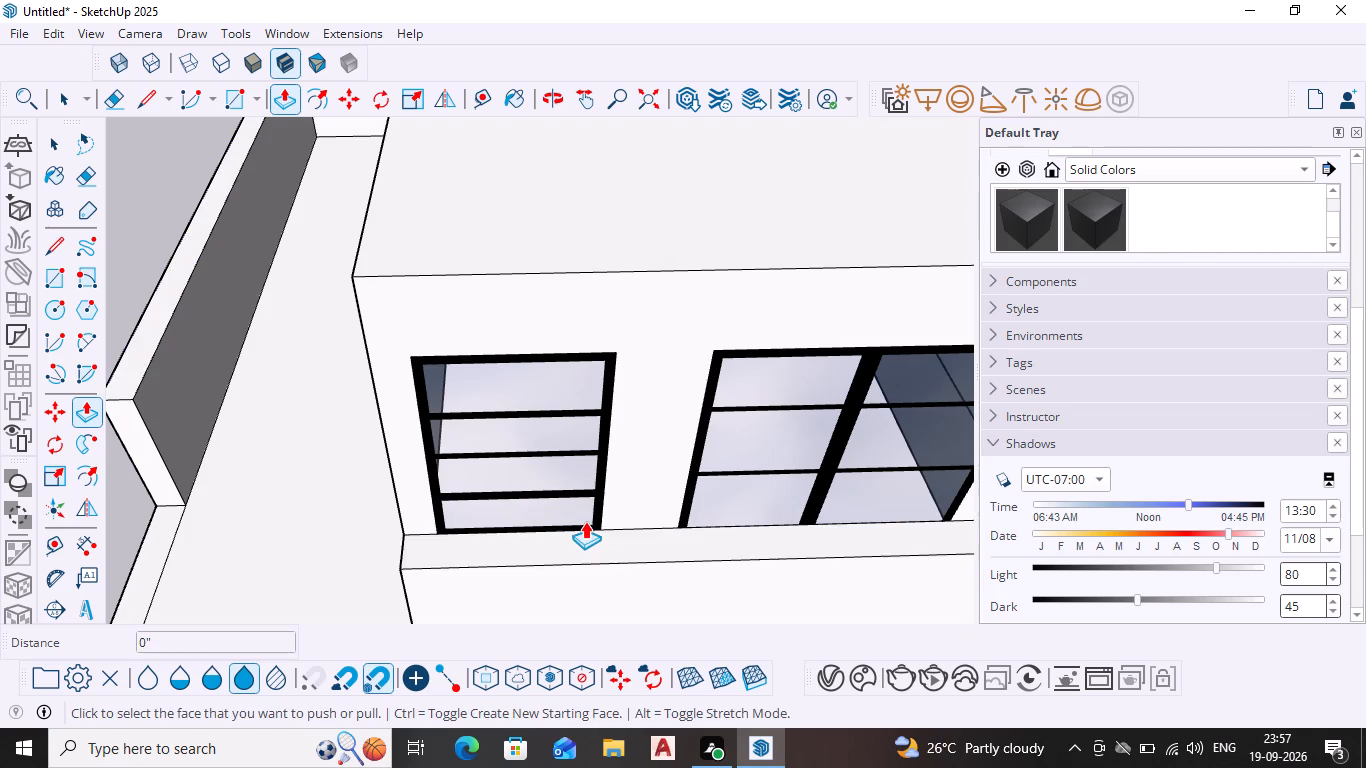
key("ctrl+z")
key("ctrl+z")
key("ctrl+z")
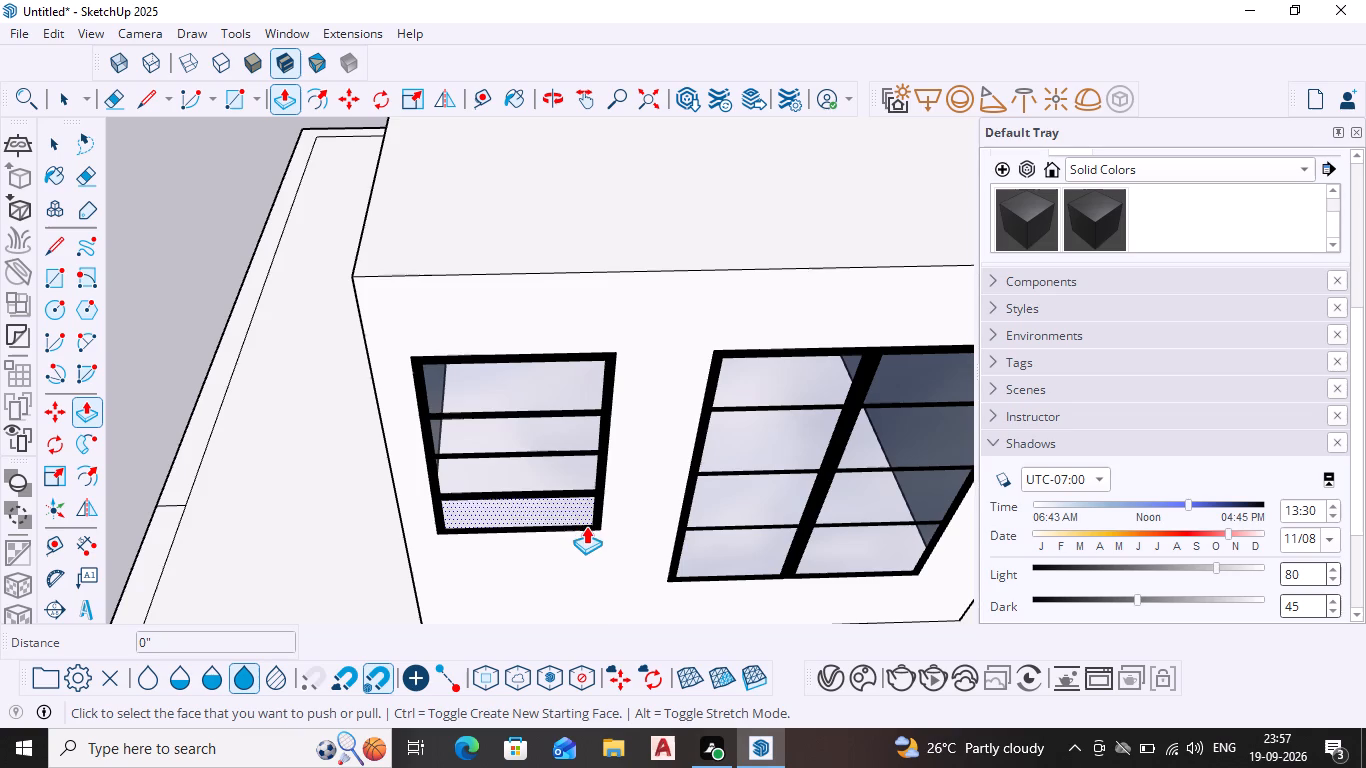
Delete the short dividing line across the border strip at the house's front corner.
scroll(746, 538, "down", 4)
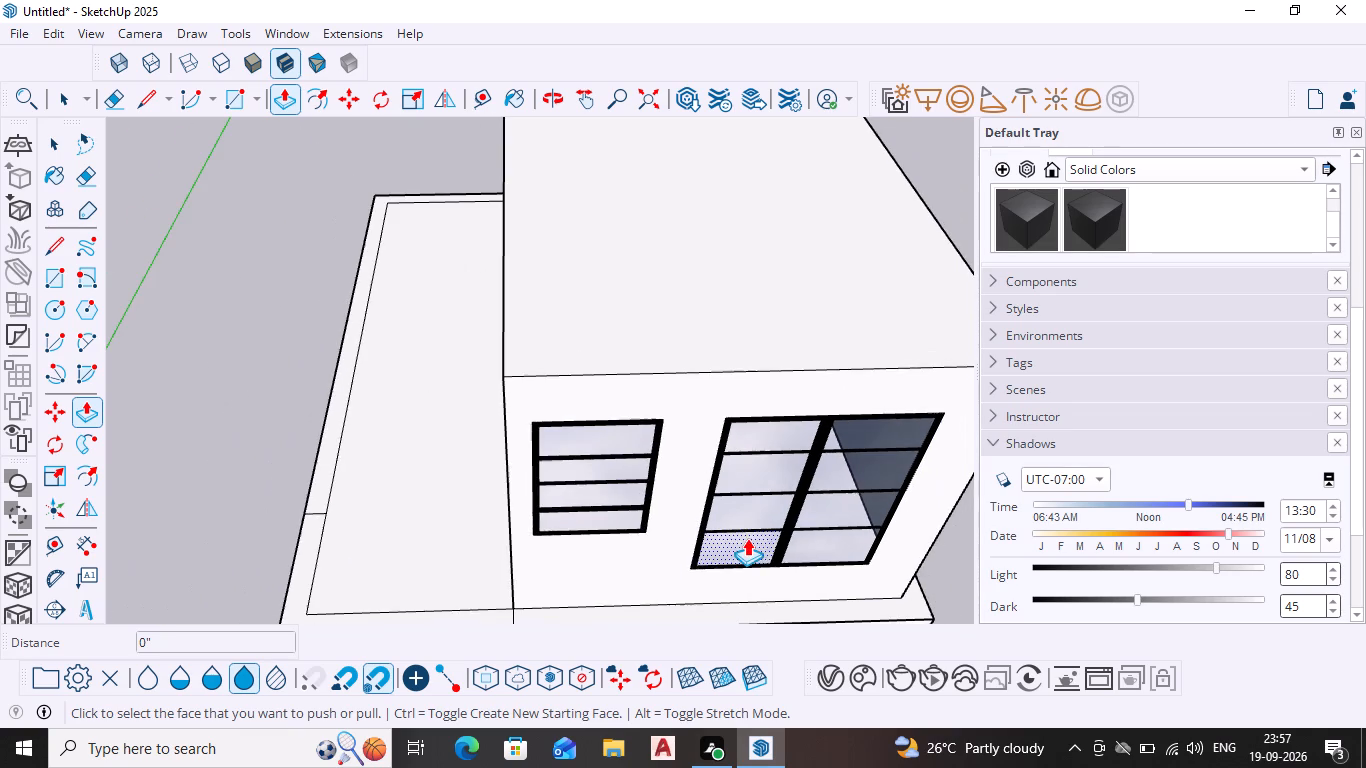
middle_click_drag(747, 543, 681, 387, "shift")
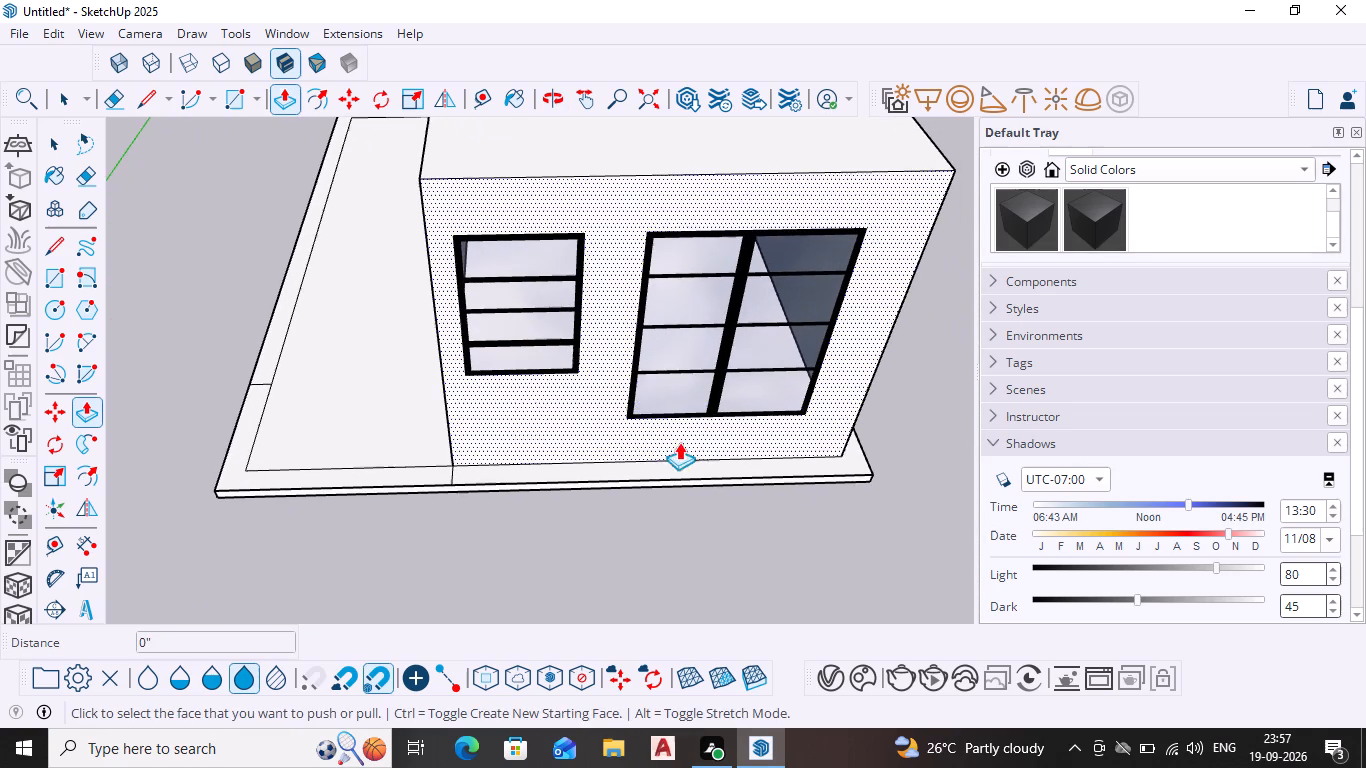
scroll(641, 452, "up", 3)
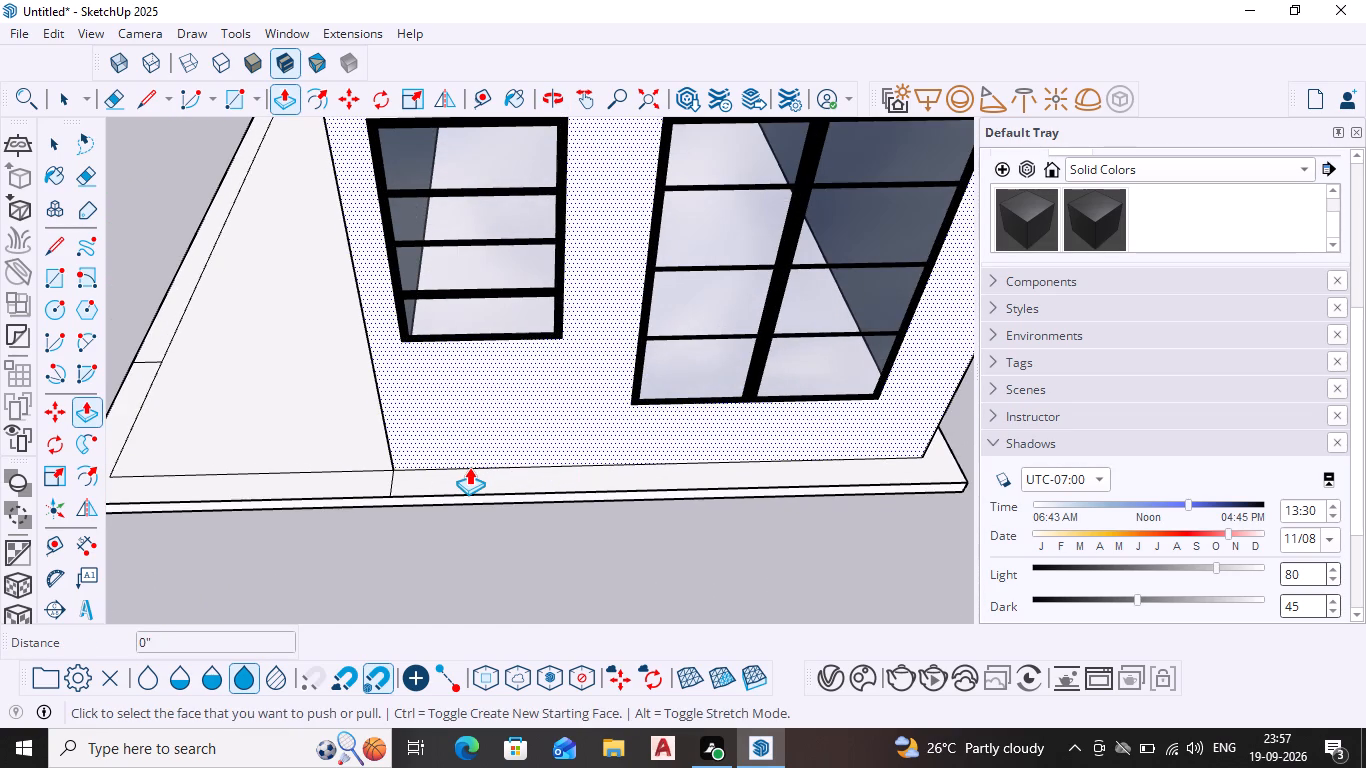
key("Escape")
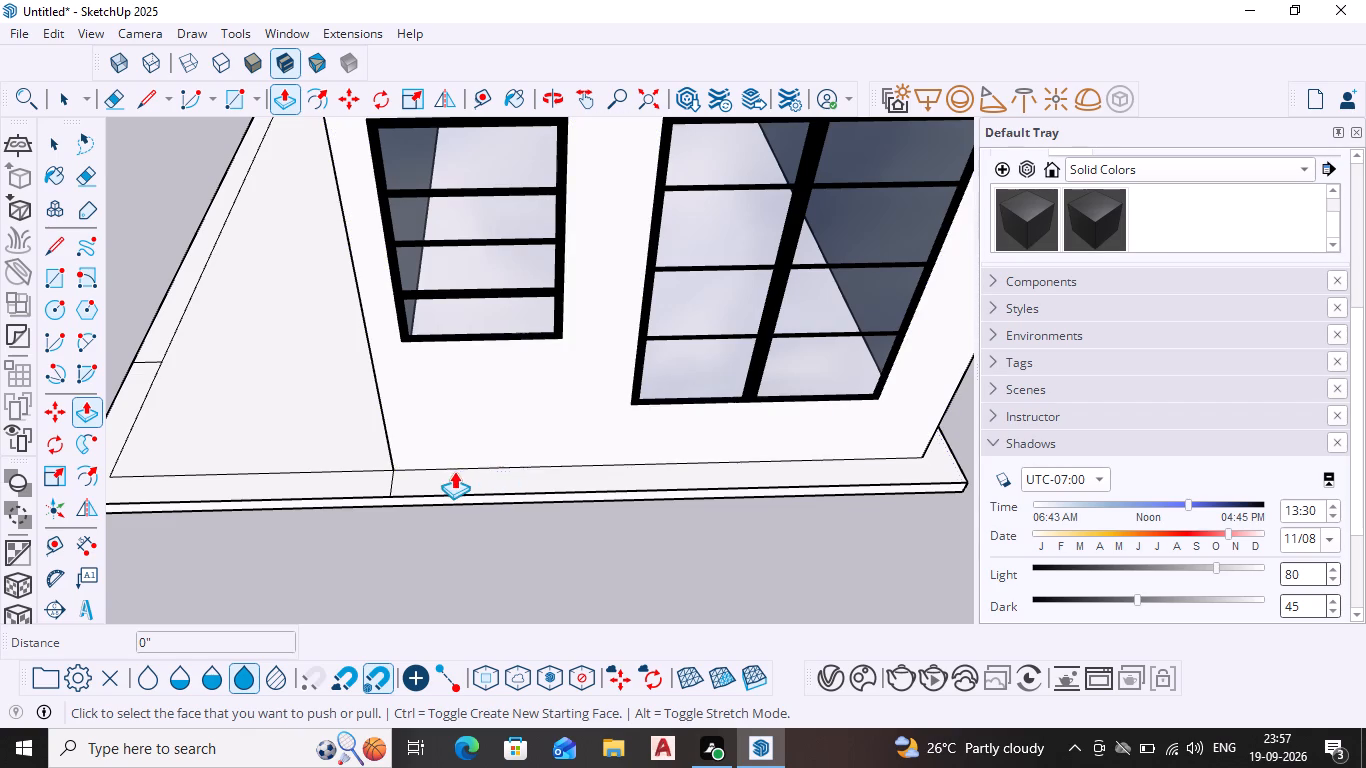
key("space")
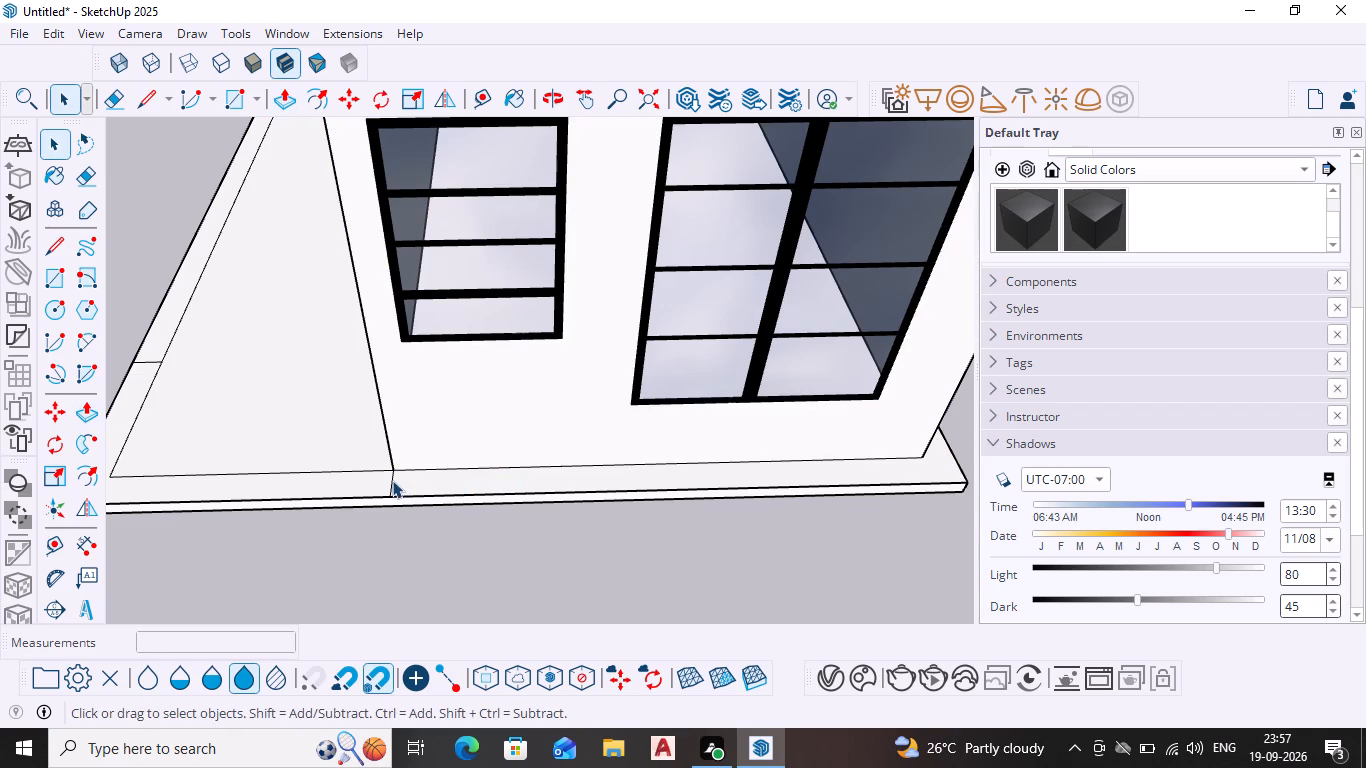
left_click(392, 480)
key("Delete")
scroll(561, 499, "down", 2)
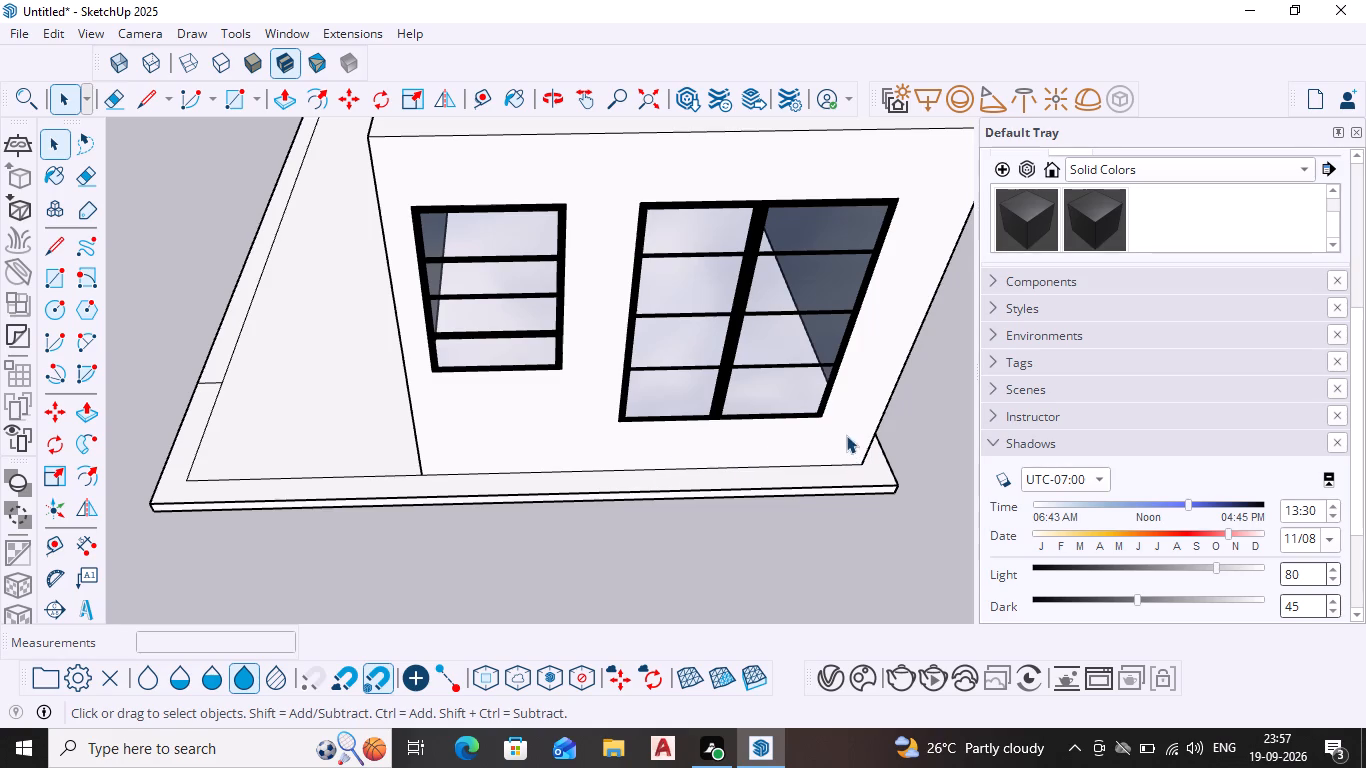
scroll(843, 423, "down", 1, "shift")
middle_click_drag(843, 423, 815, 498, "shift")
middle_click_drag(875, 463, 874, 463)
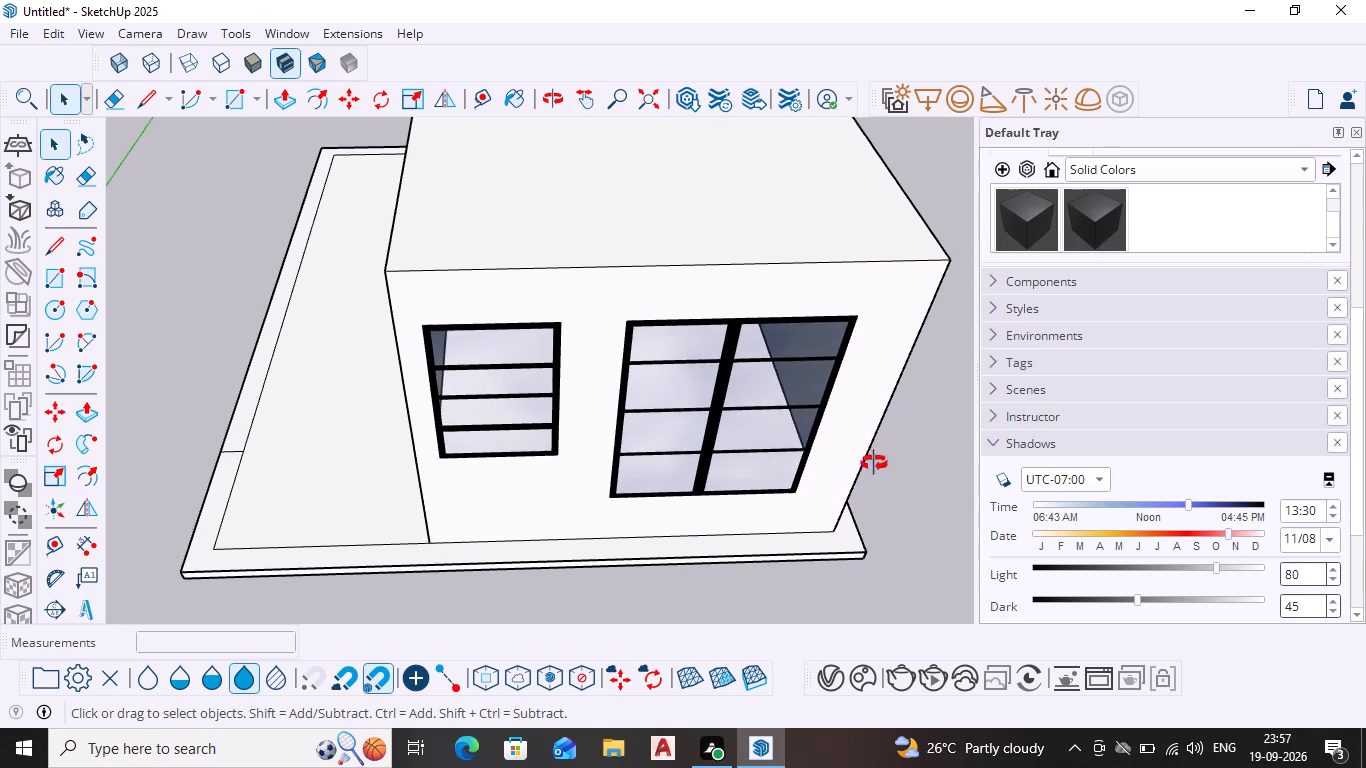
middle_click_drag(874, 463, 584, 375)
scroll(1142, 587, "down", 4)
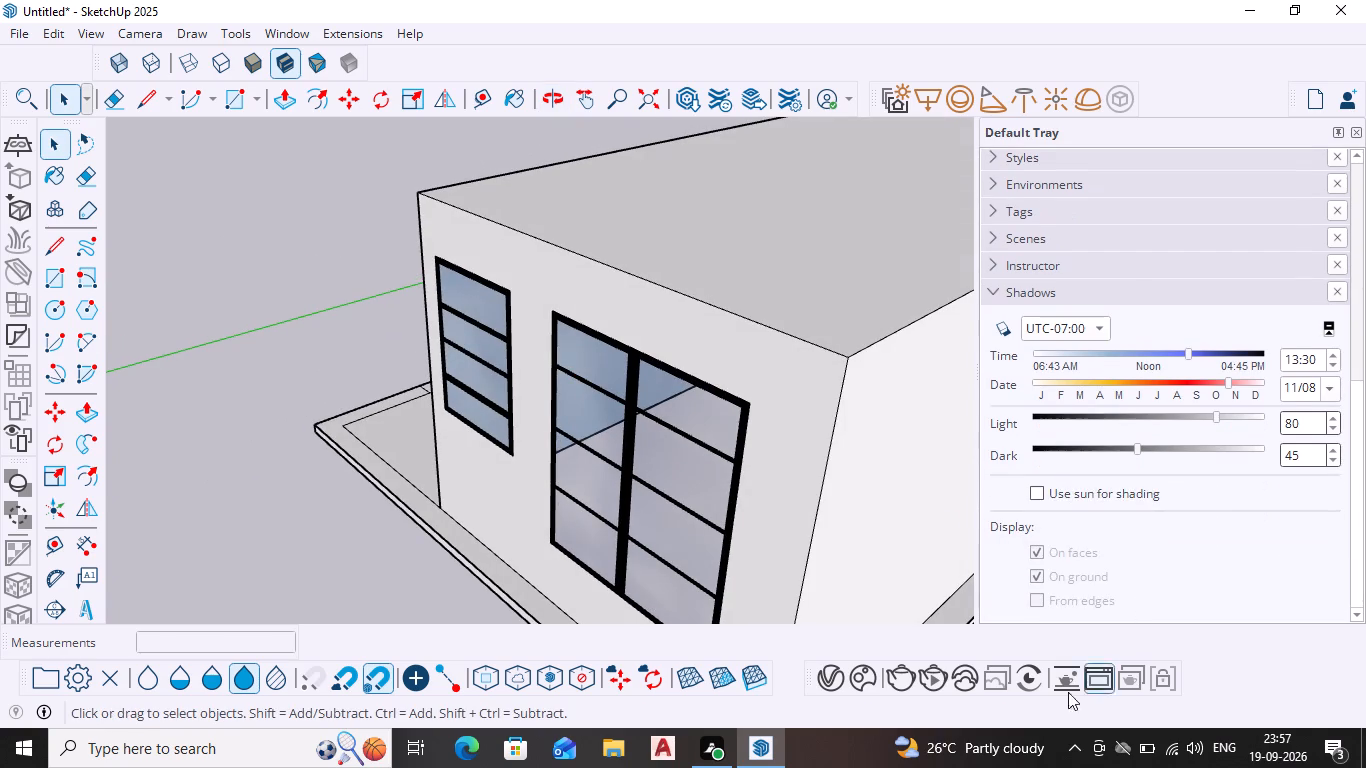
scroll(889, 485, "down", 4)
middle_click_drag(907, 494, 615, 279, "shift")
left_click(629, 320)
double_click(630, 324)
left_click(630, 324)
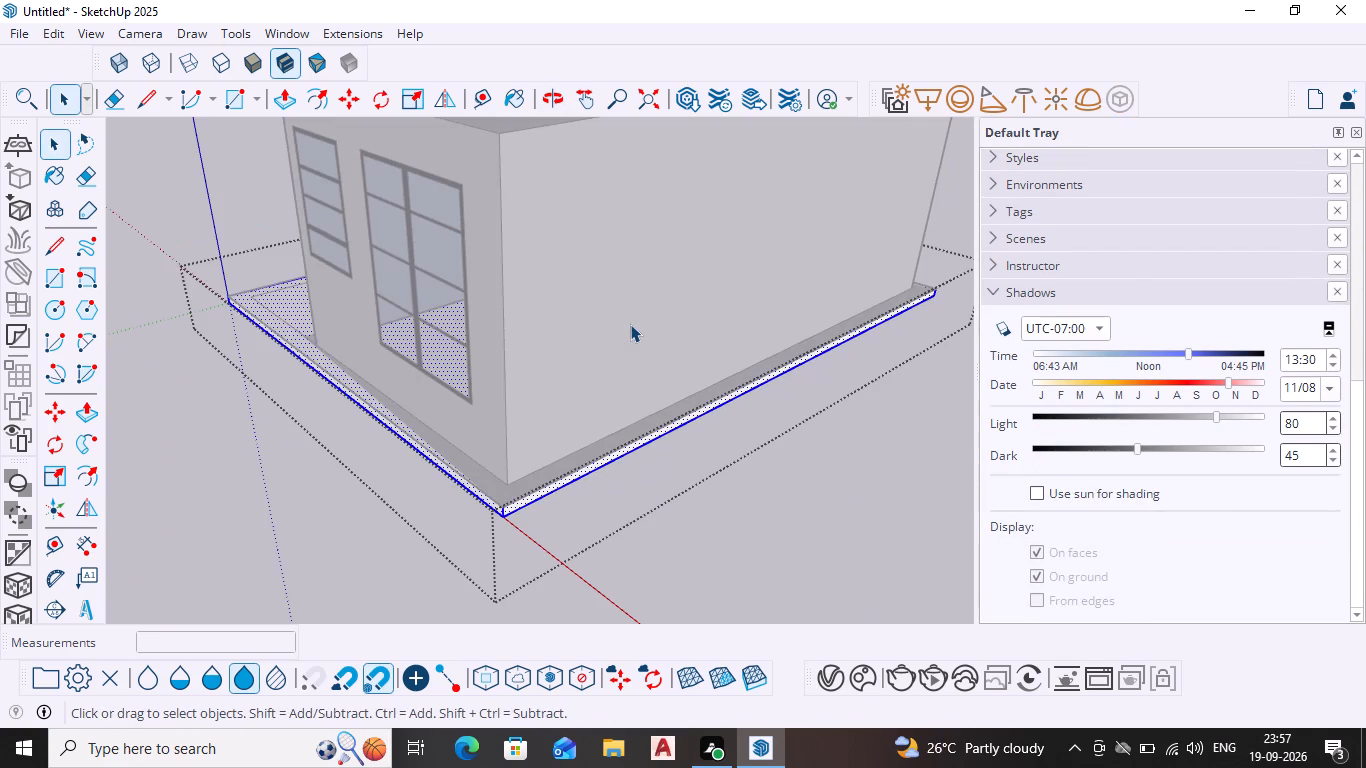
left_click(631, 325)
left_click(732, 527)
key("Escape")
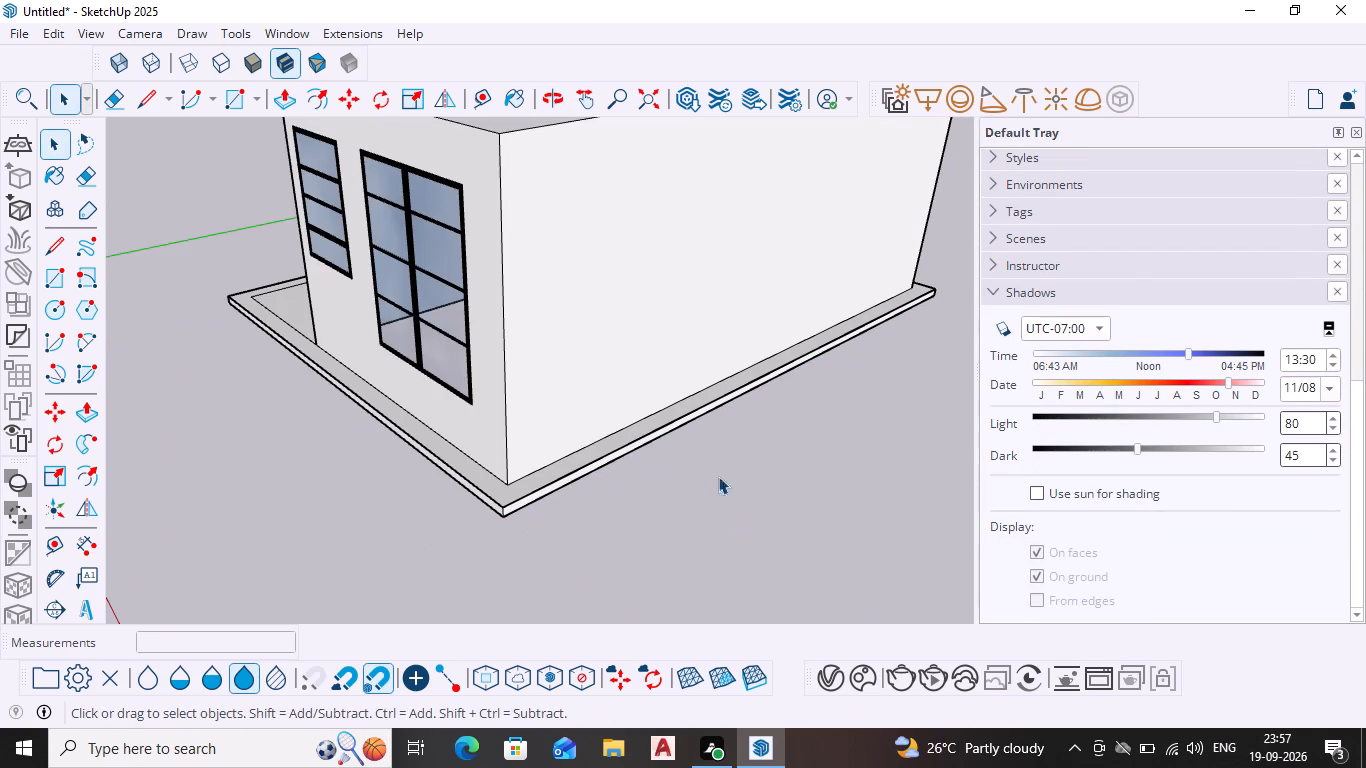
Push/Pull the house's blank side wall outward 9" to the slab's edge.
left_click(648, 368)
left_click(623, 336)
left_click(606, 321)
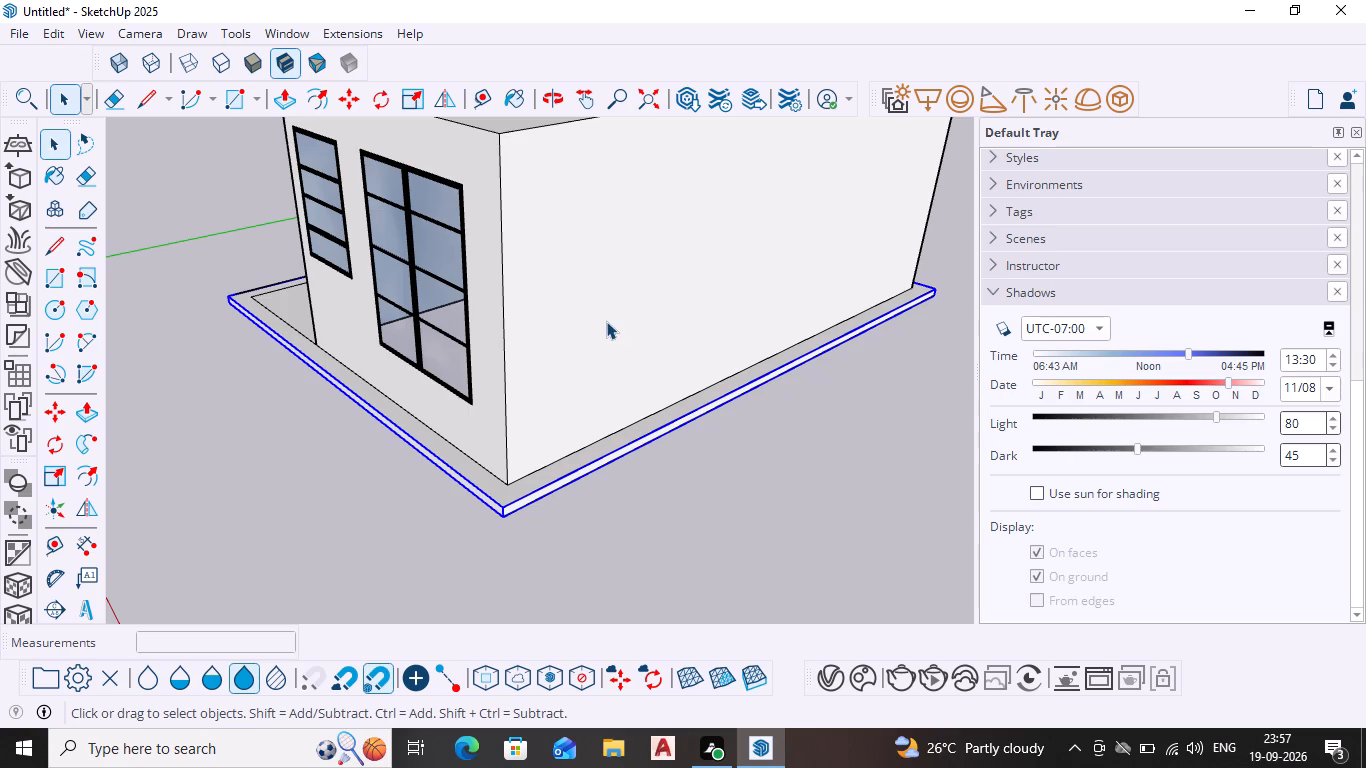
left_click(606, 321)
key("p")
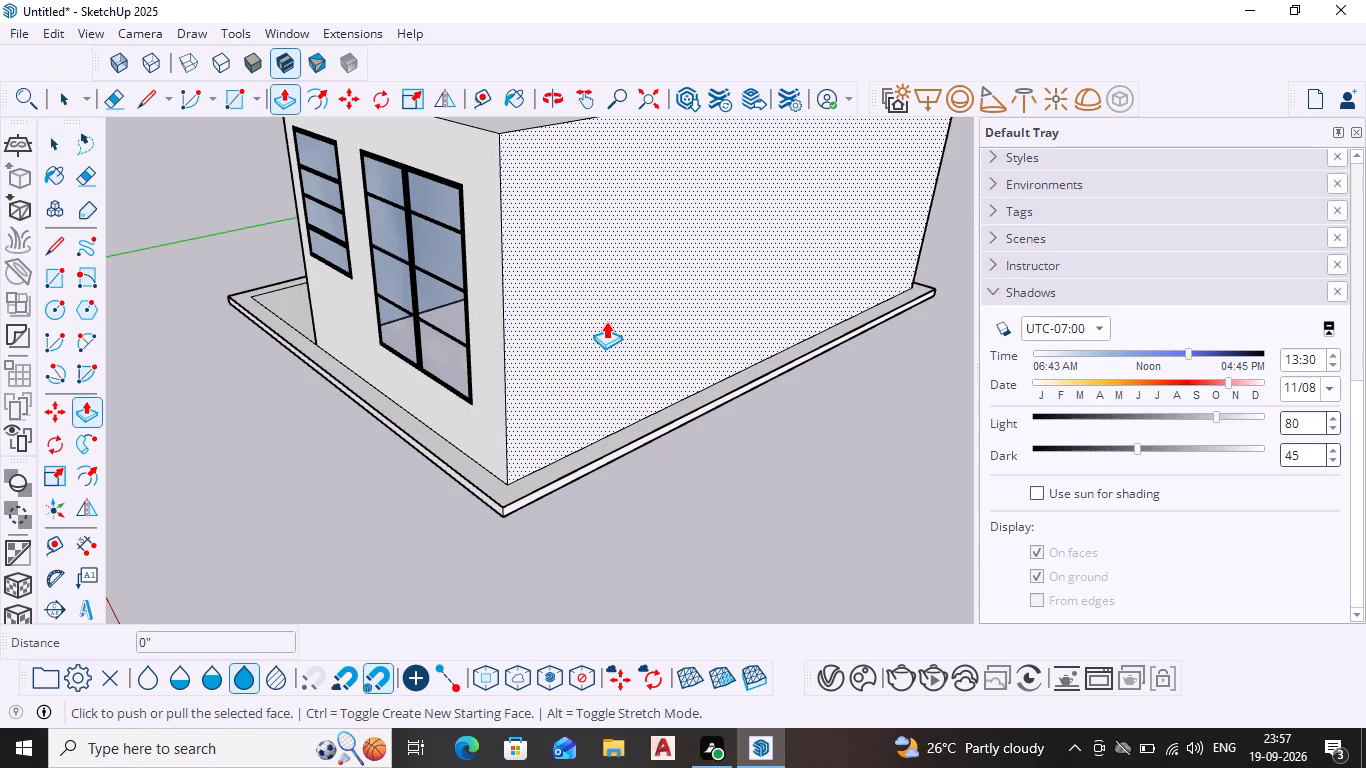
key("Return")
left_click(606, 321)
left_click(645, 352)
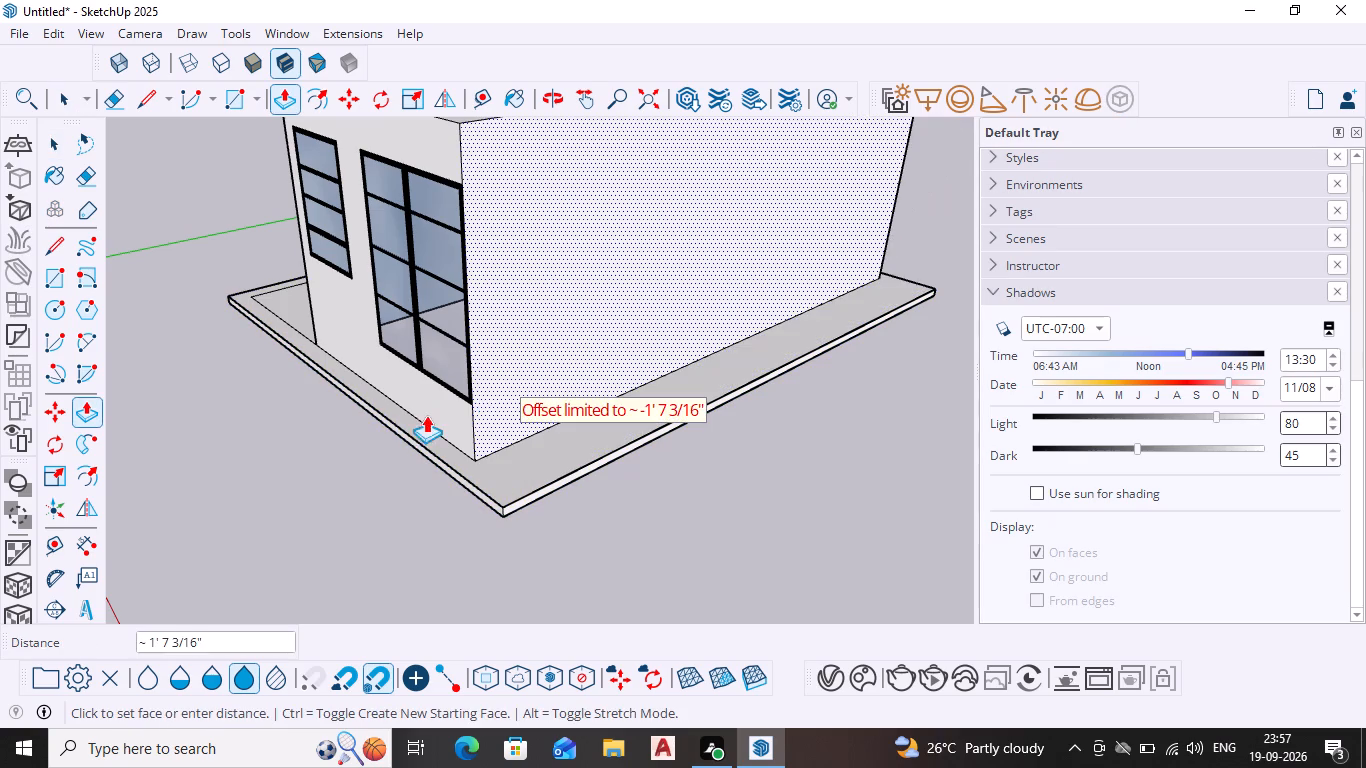
left_click(593, 449)
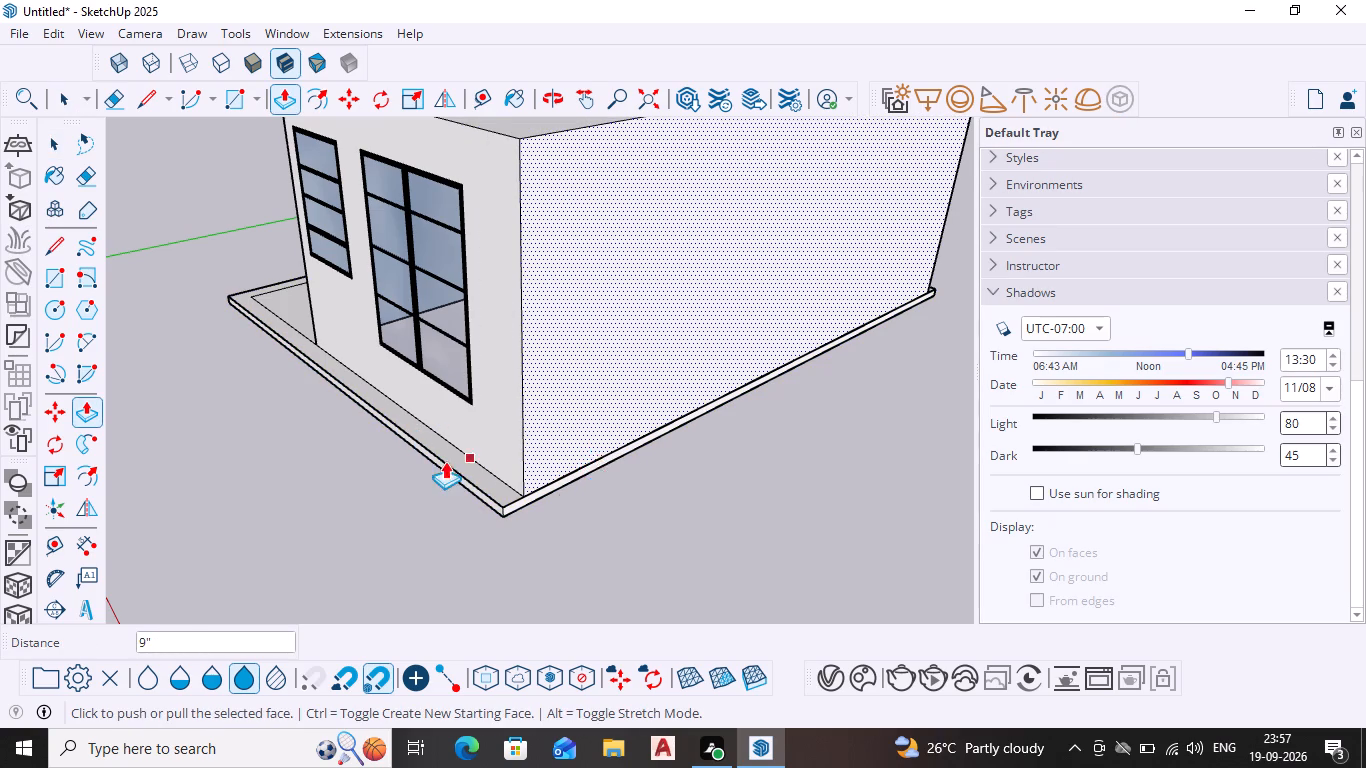
Push/Pull the slab's border strip around the house's open side up 10' to form the perimeter wall.
scroll(441, 464, "down", 1)
middle_click_drag(440, 464, 657, 517)
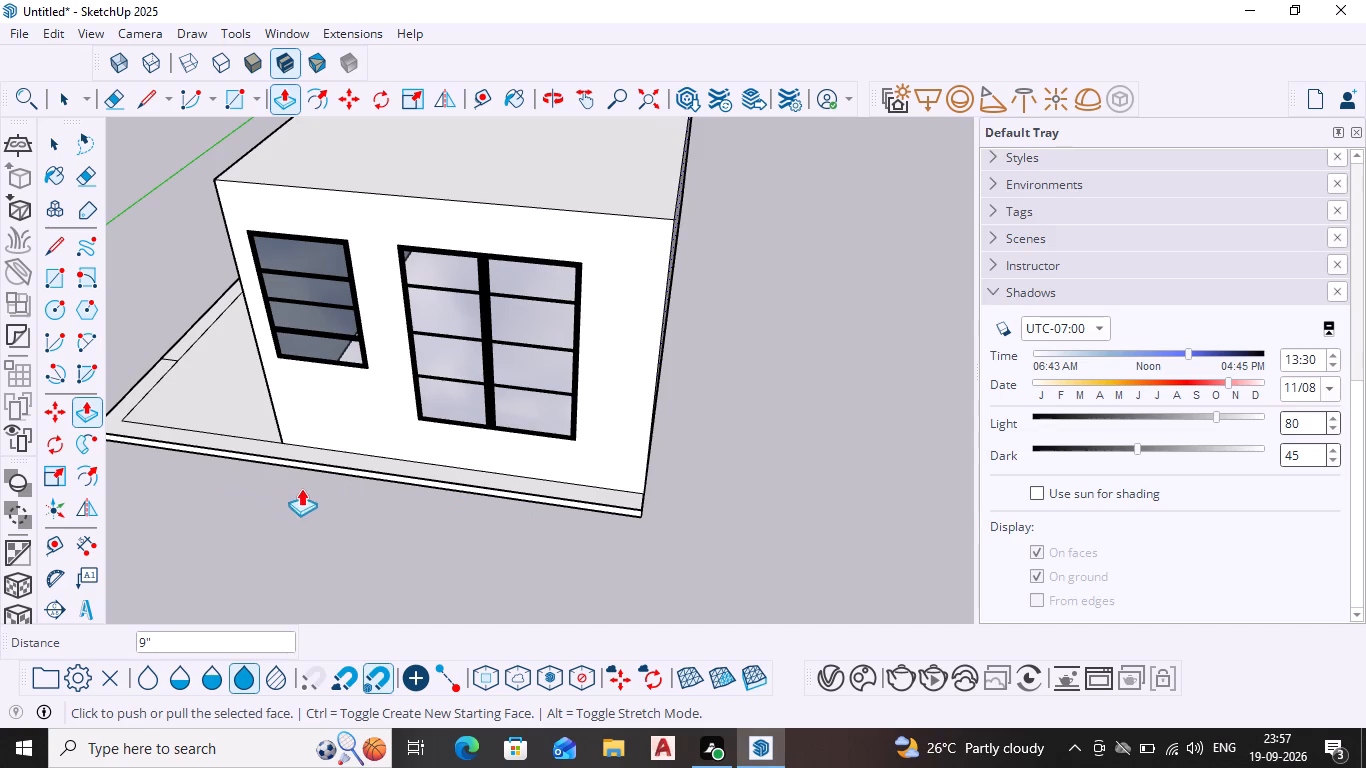
middle_click_drag(302, 488, 423, 494)
key("Escape")
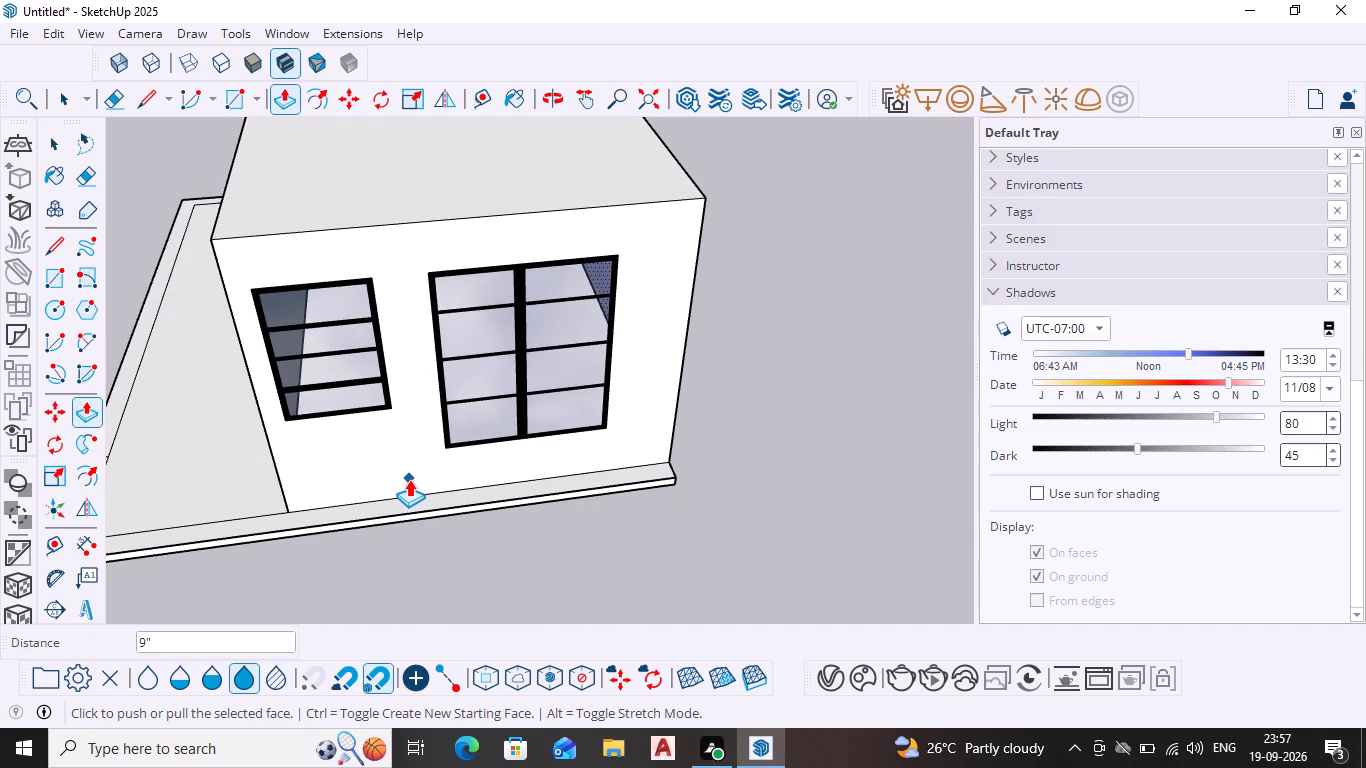
scroll(407, 475, "down", 3)
middle_click_drag(293, 466, 418, 425, "shift")
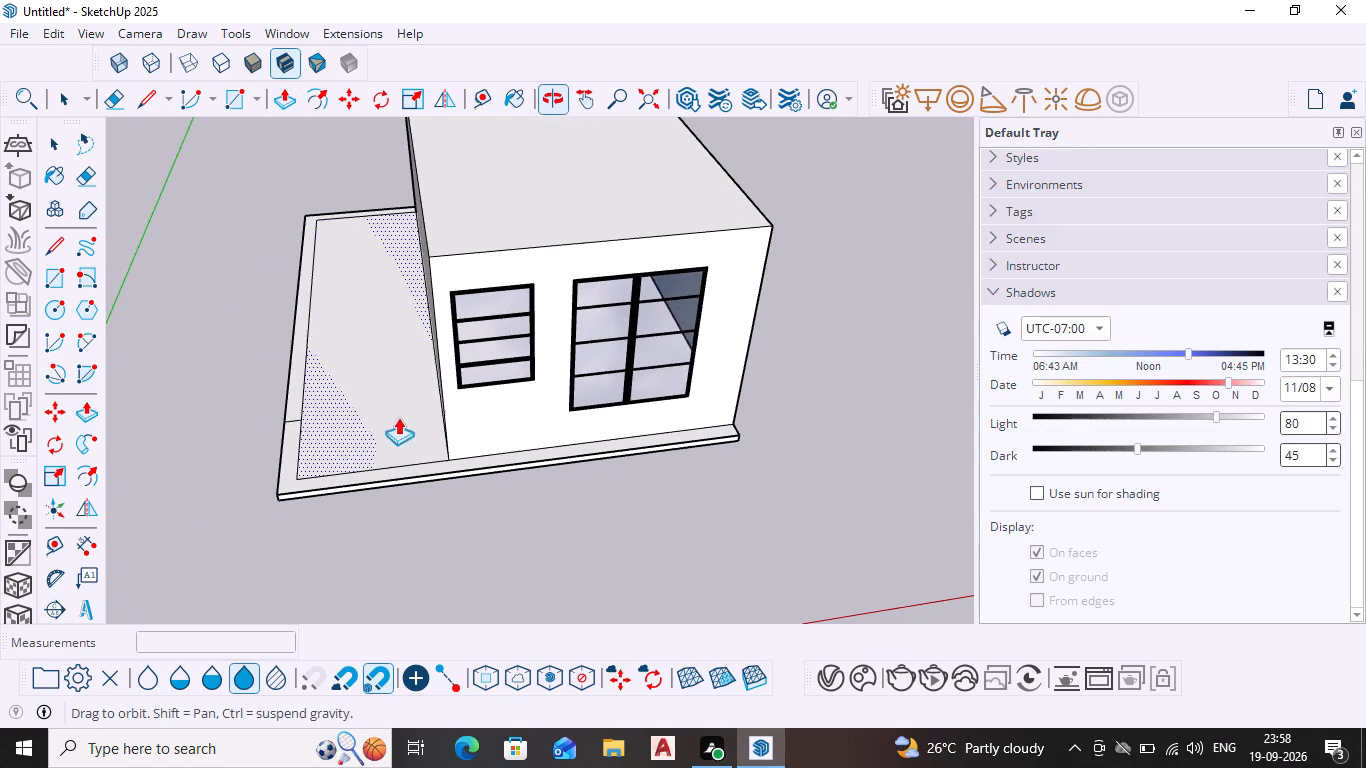
scroll(300, 357, "up", 3)
left_click(300, 357)
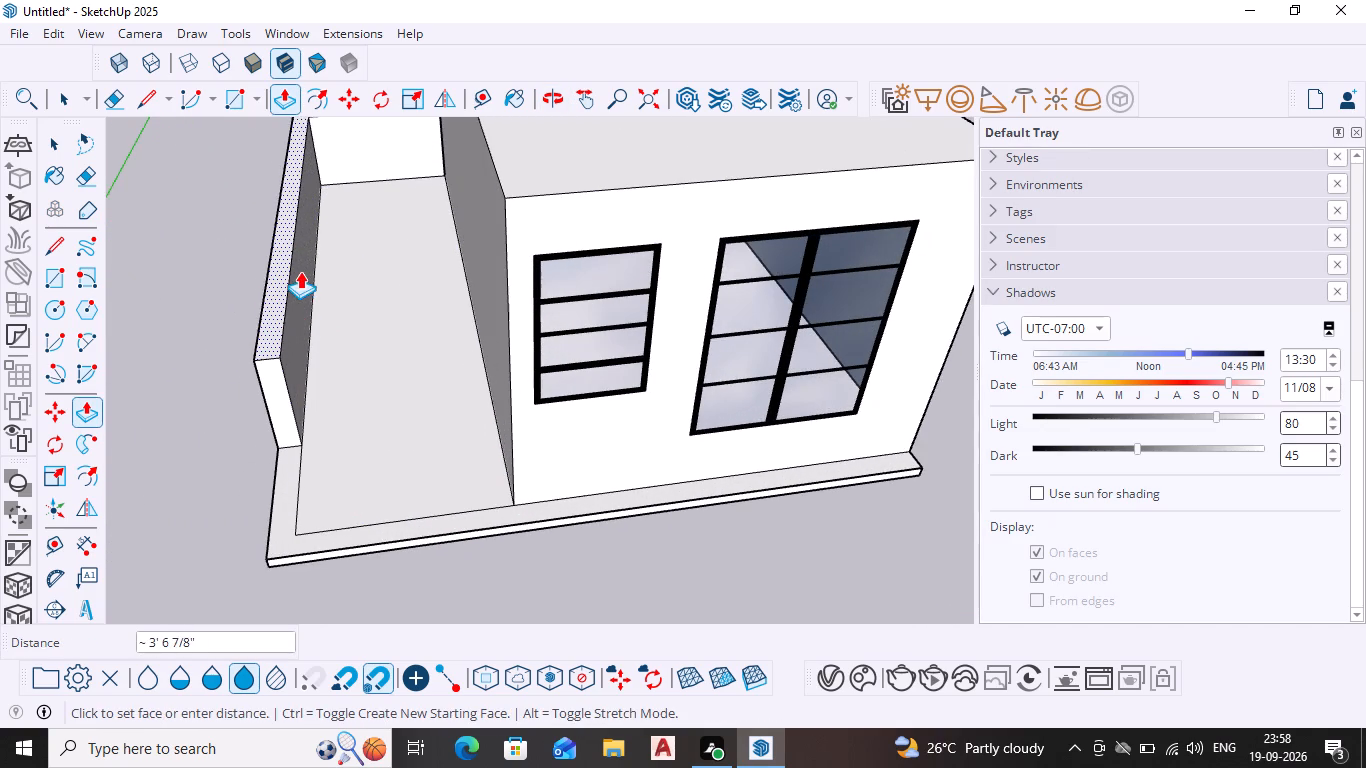
key("1")
key("0")
key("apostrophe")
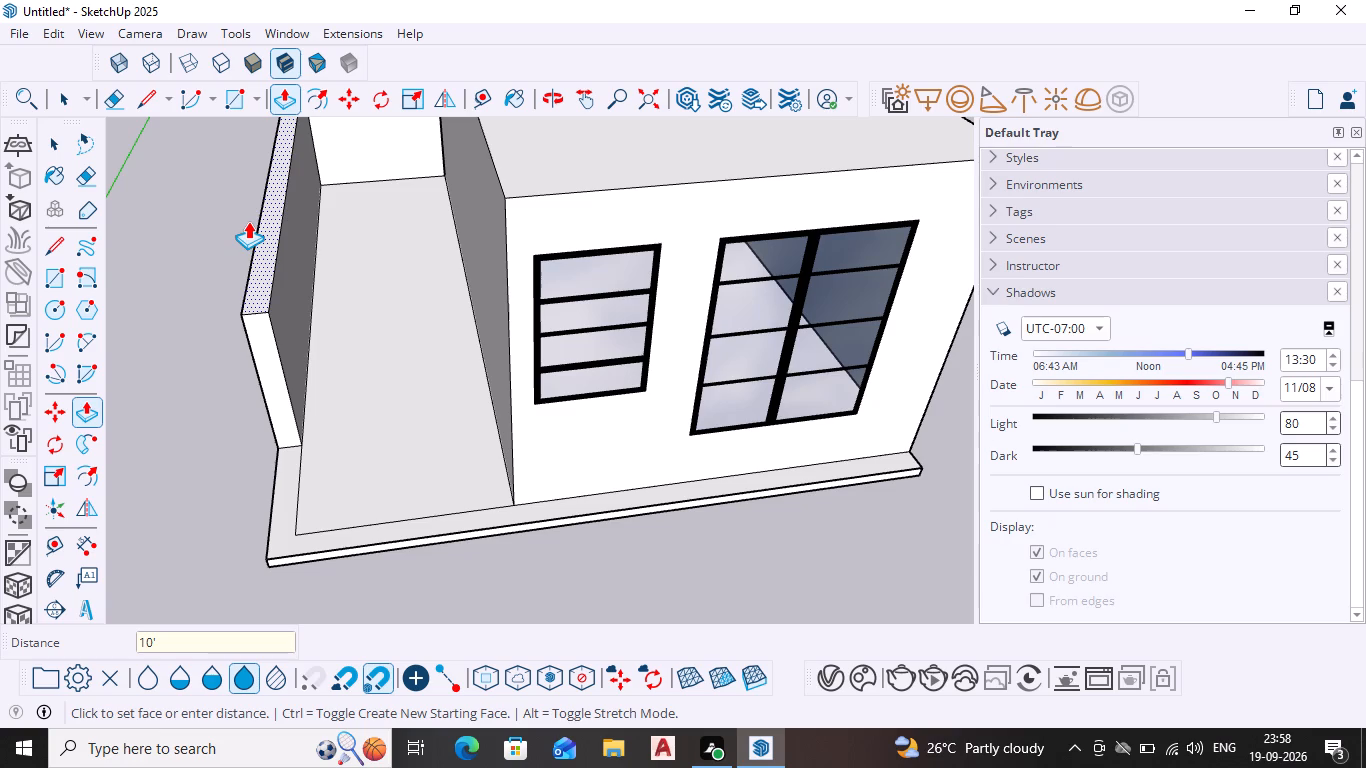
key("Return")
Examine the raised perimeter wall, the open front and the house's window facade from several angles.
scroll(492, 313, "down", 10)
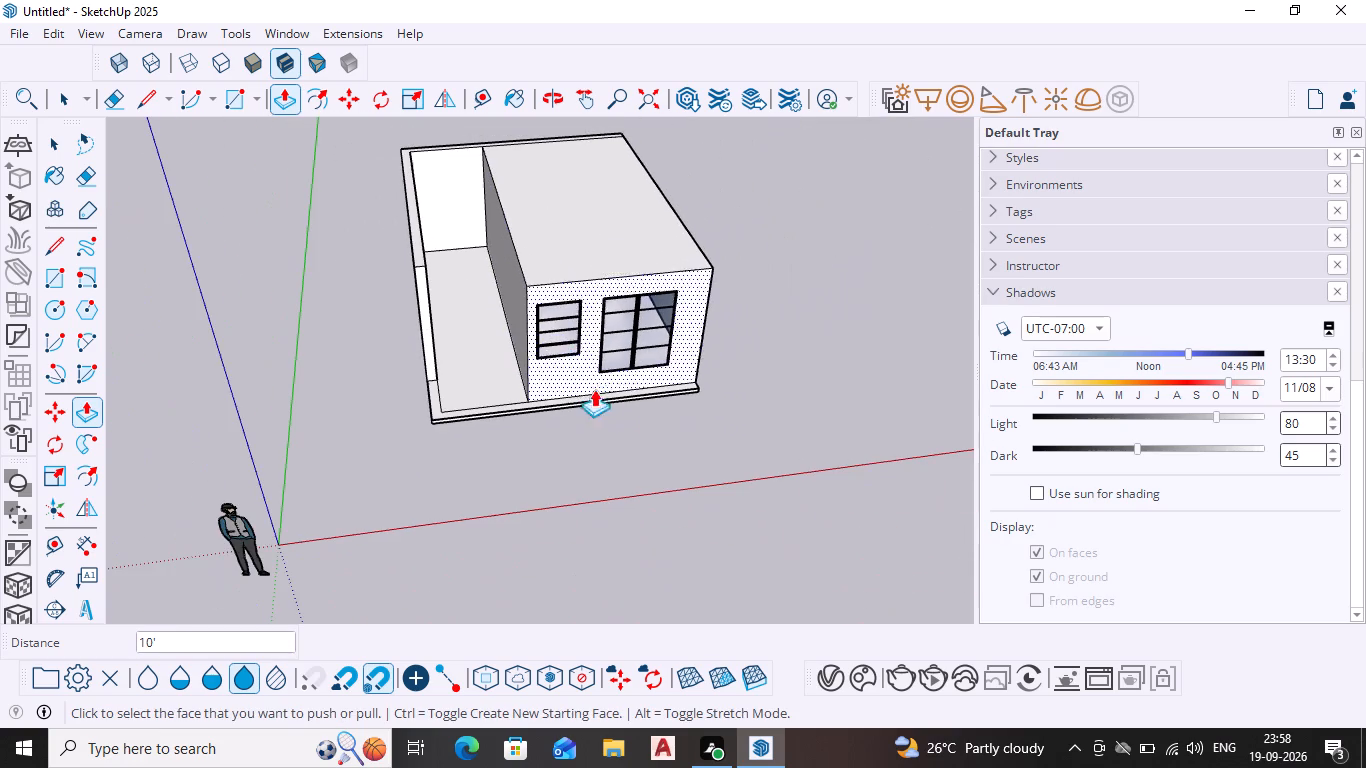
scroll(598, 437, "down", 1)
middle_click_drag(598, 437, 462, 456, "shift")
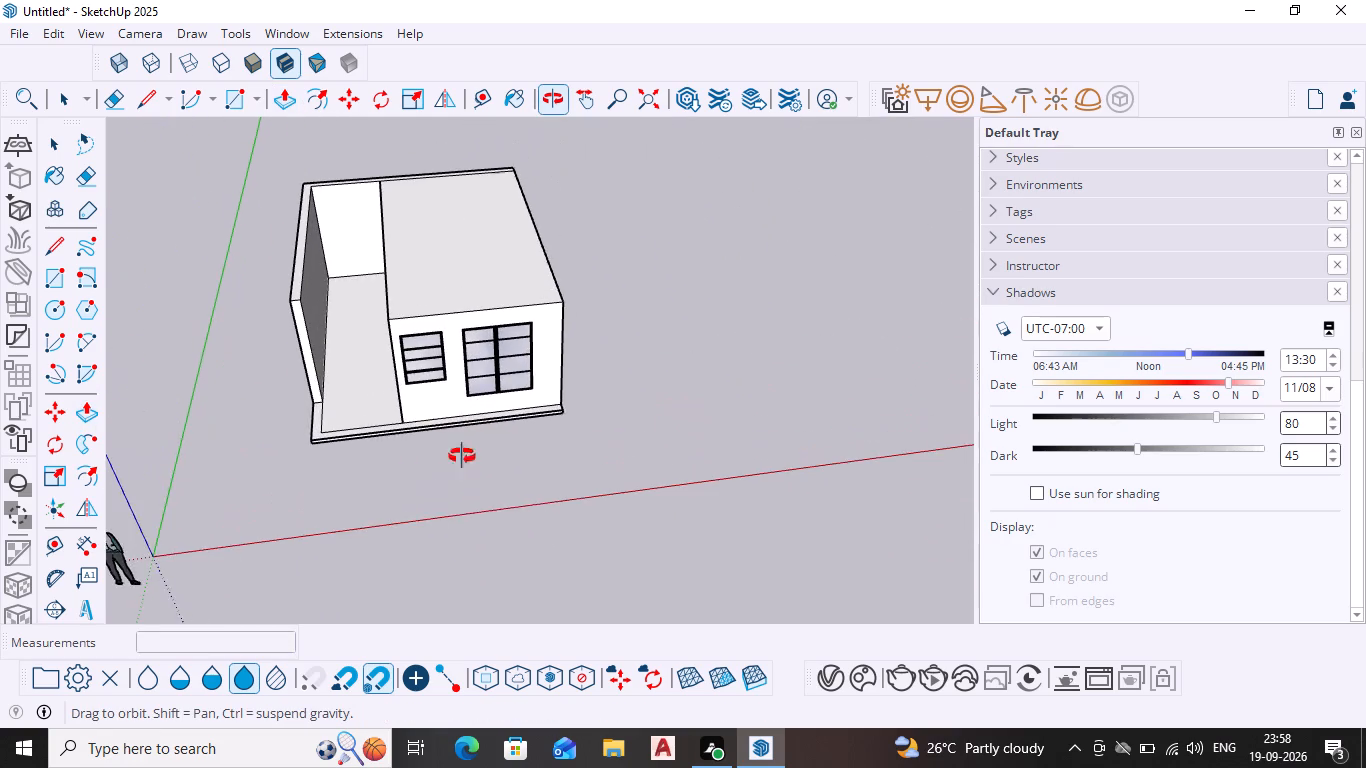
middle_click_drag(462, 456, 461, 458, "shift")
scroll(435, 412, "up", 3)
middle_click_drag(437, 452, 430, 347)
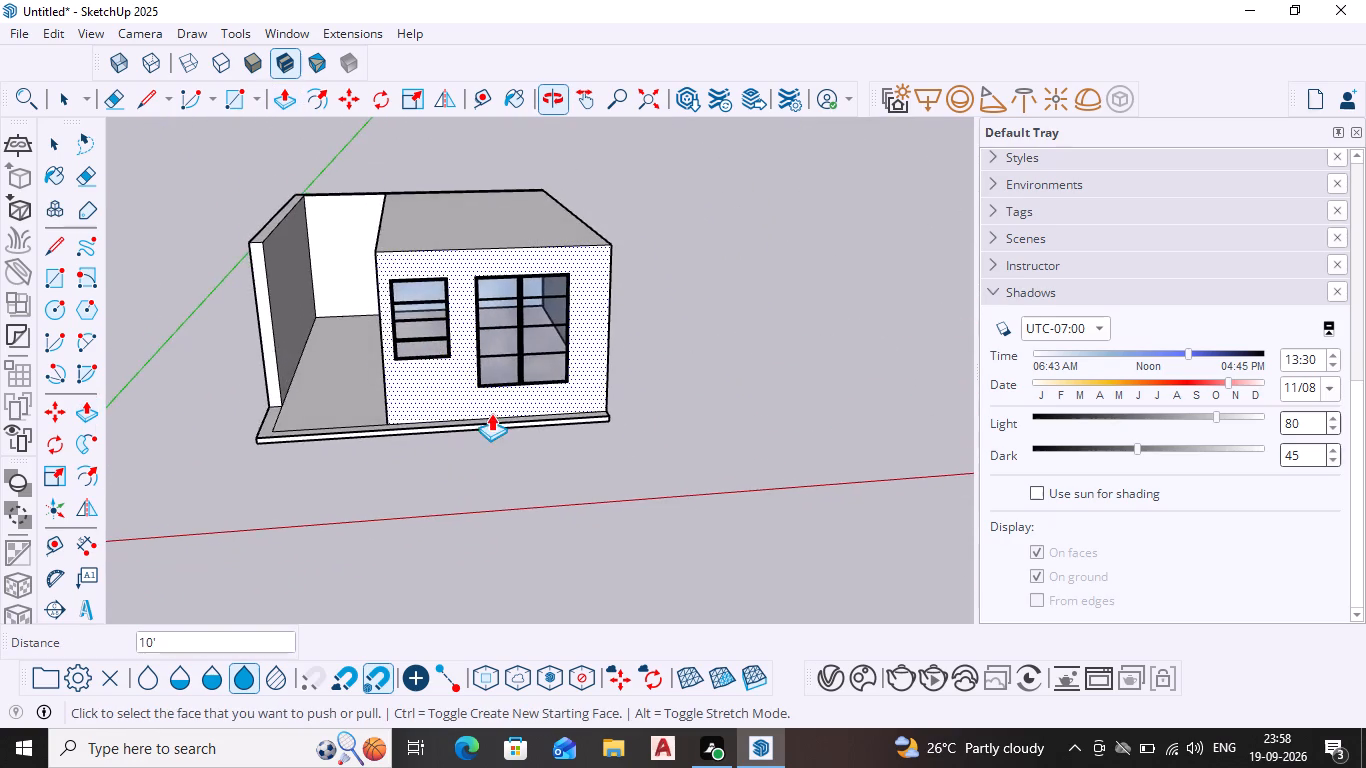
scroll(492, 413, "up", 3)
key("space")
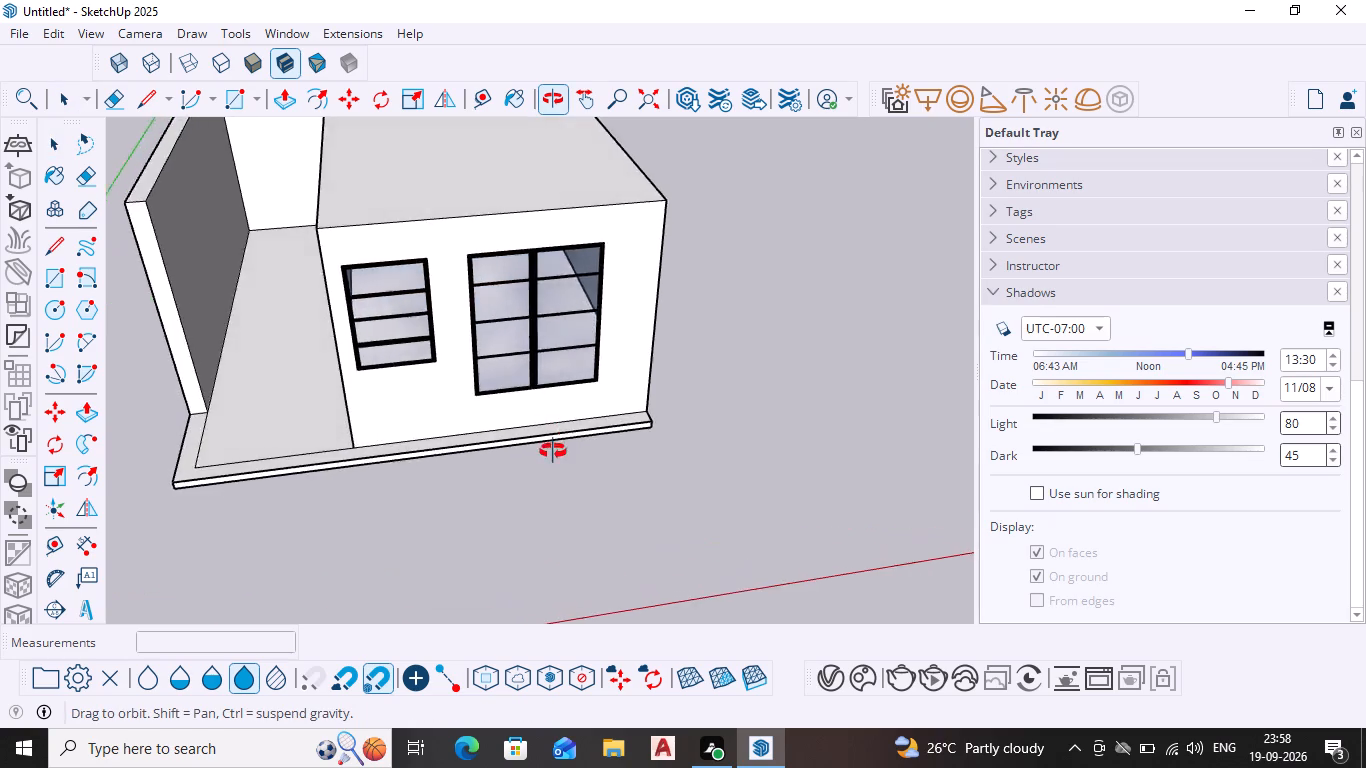
scroll(577, 329, "down", 1, "shift")
middle_click_drag(577, 326, 596, 473, "shift")
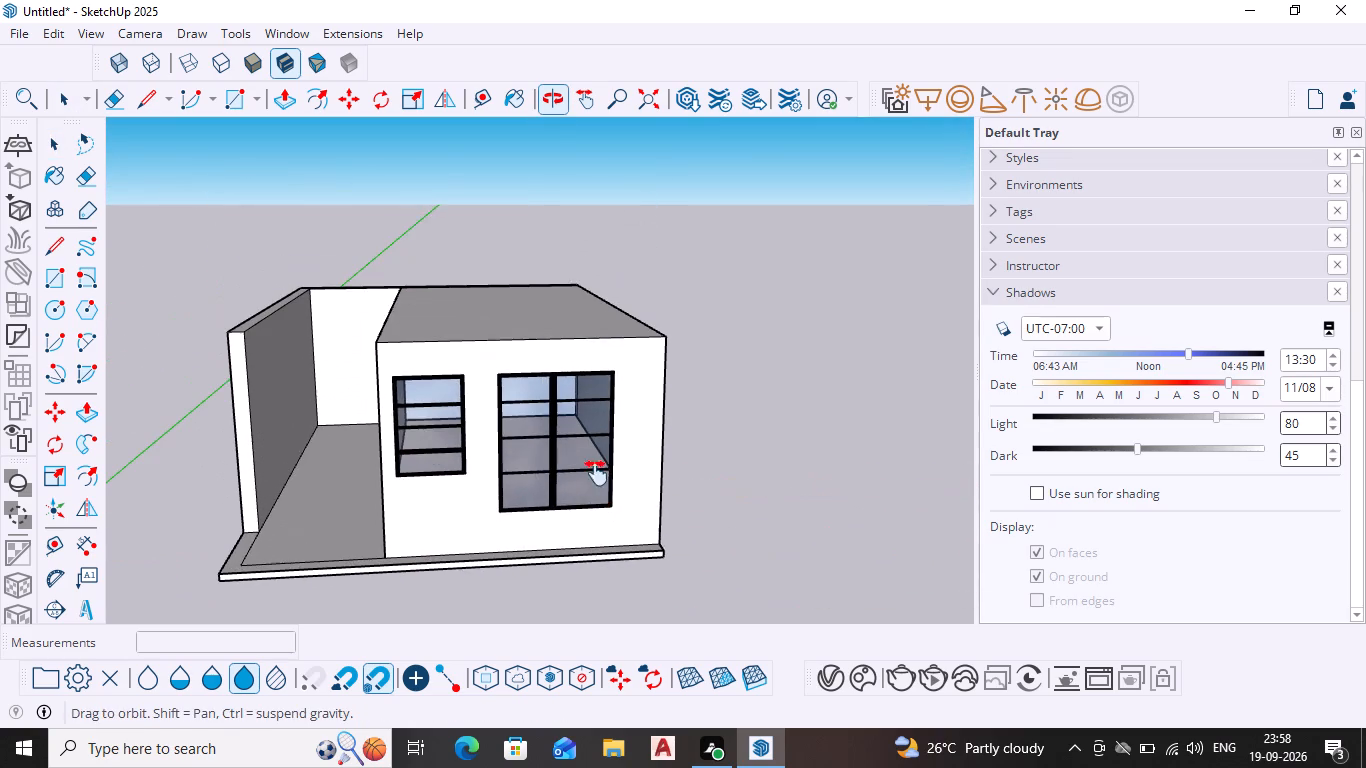
middle_click_drag(596, 473, 599, 470, "shift")
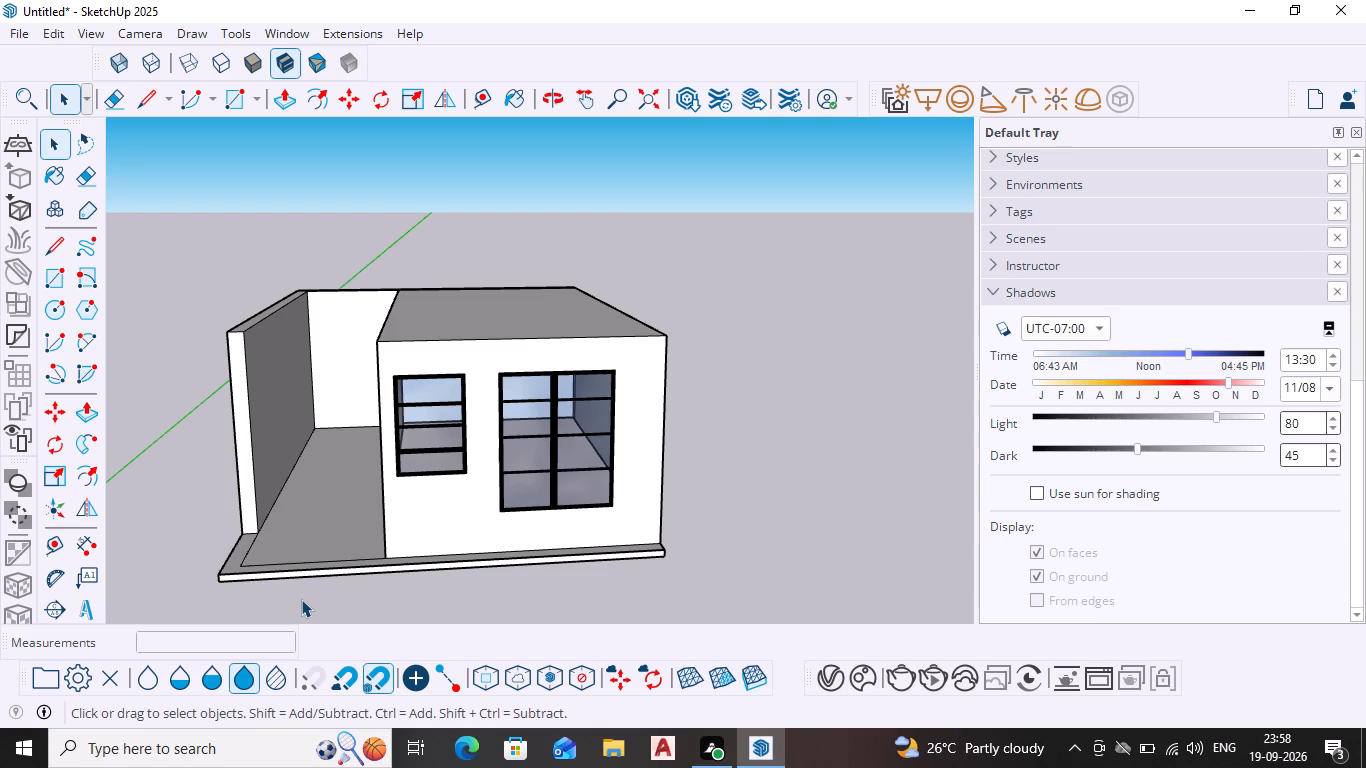
scroll(370, 615, "down", 1)
middle_click_drag(391, 588, 394, 532)
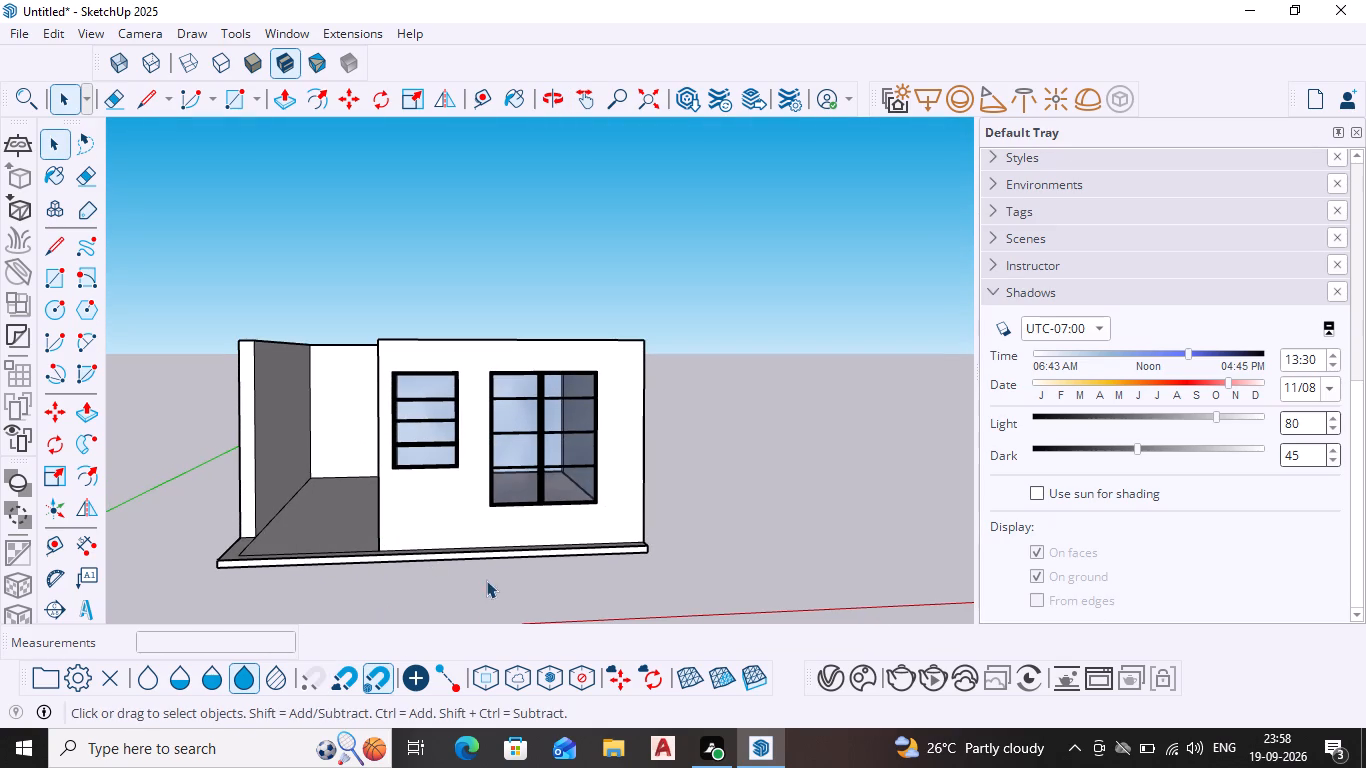
scroll(425, 587, "up", 2)
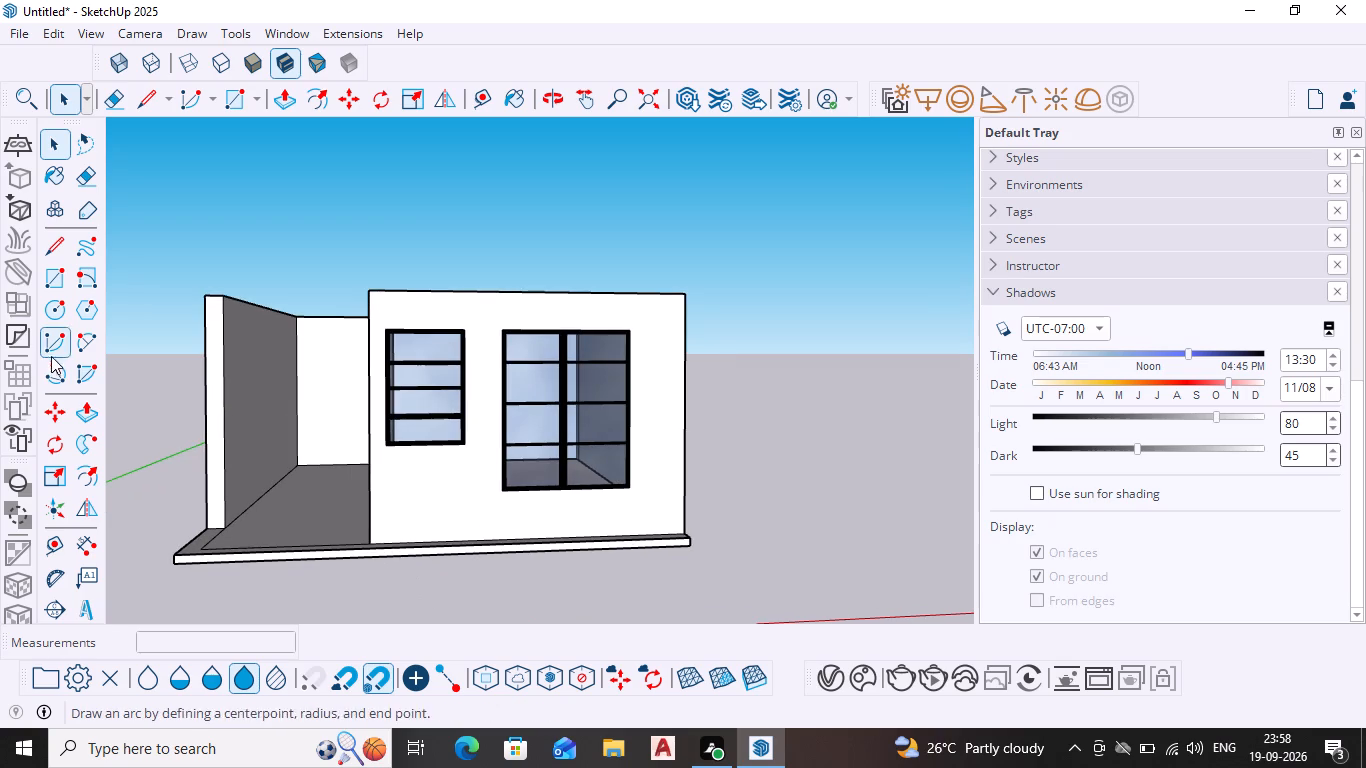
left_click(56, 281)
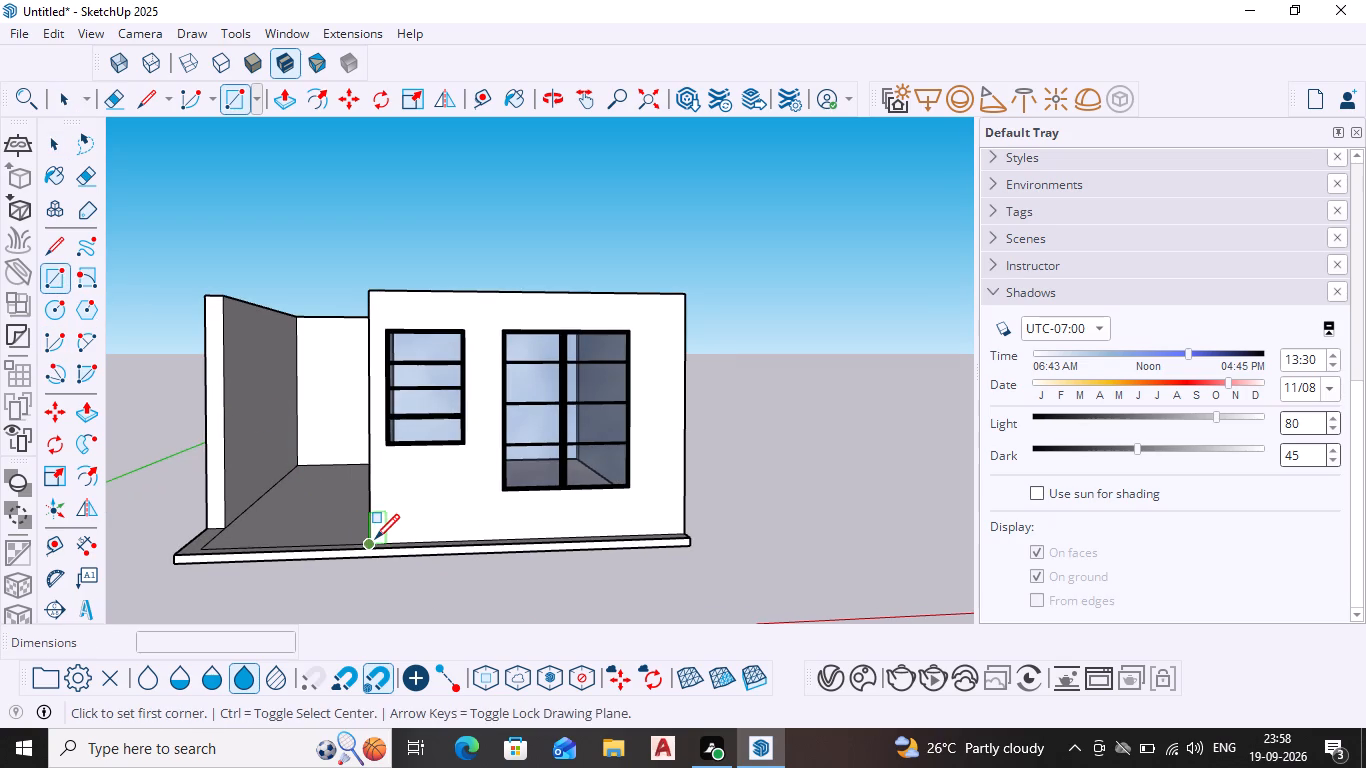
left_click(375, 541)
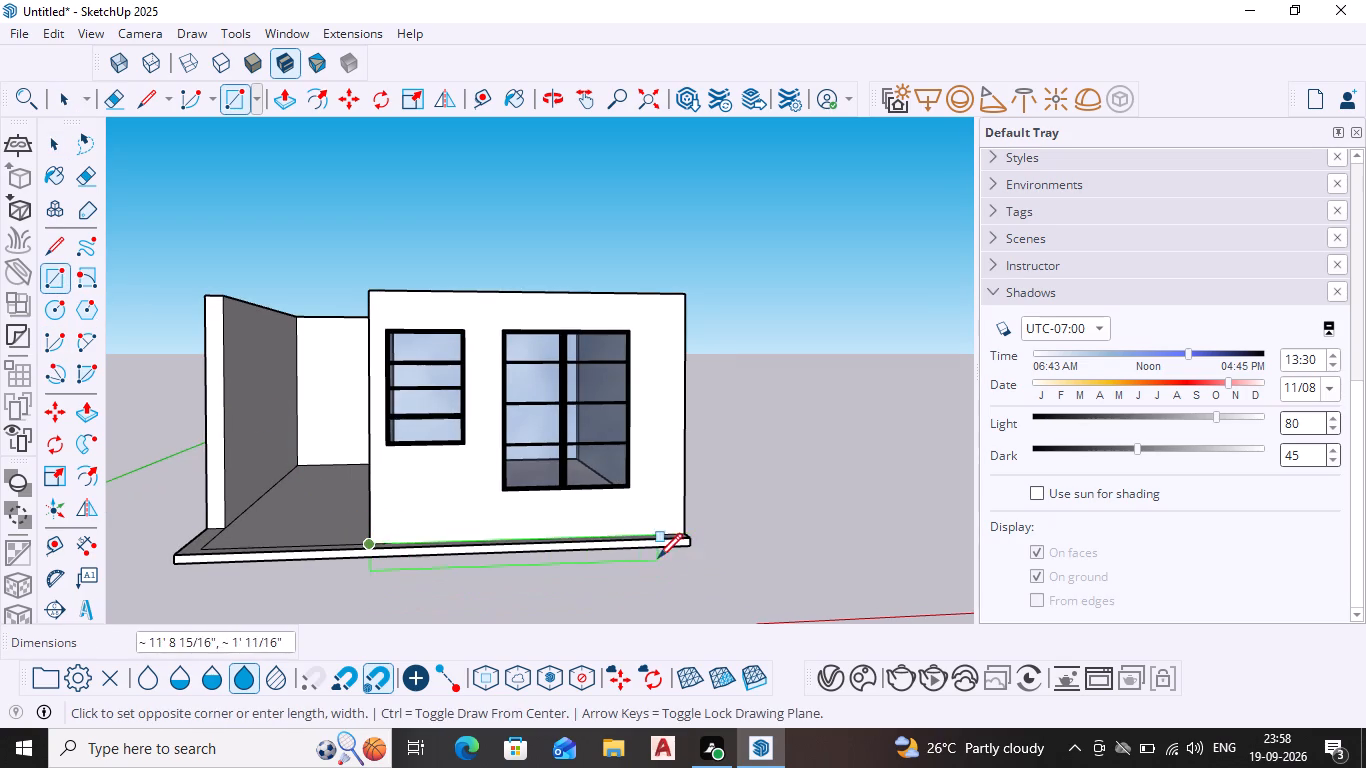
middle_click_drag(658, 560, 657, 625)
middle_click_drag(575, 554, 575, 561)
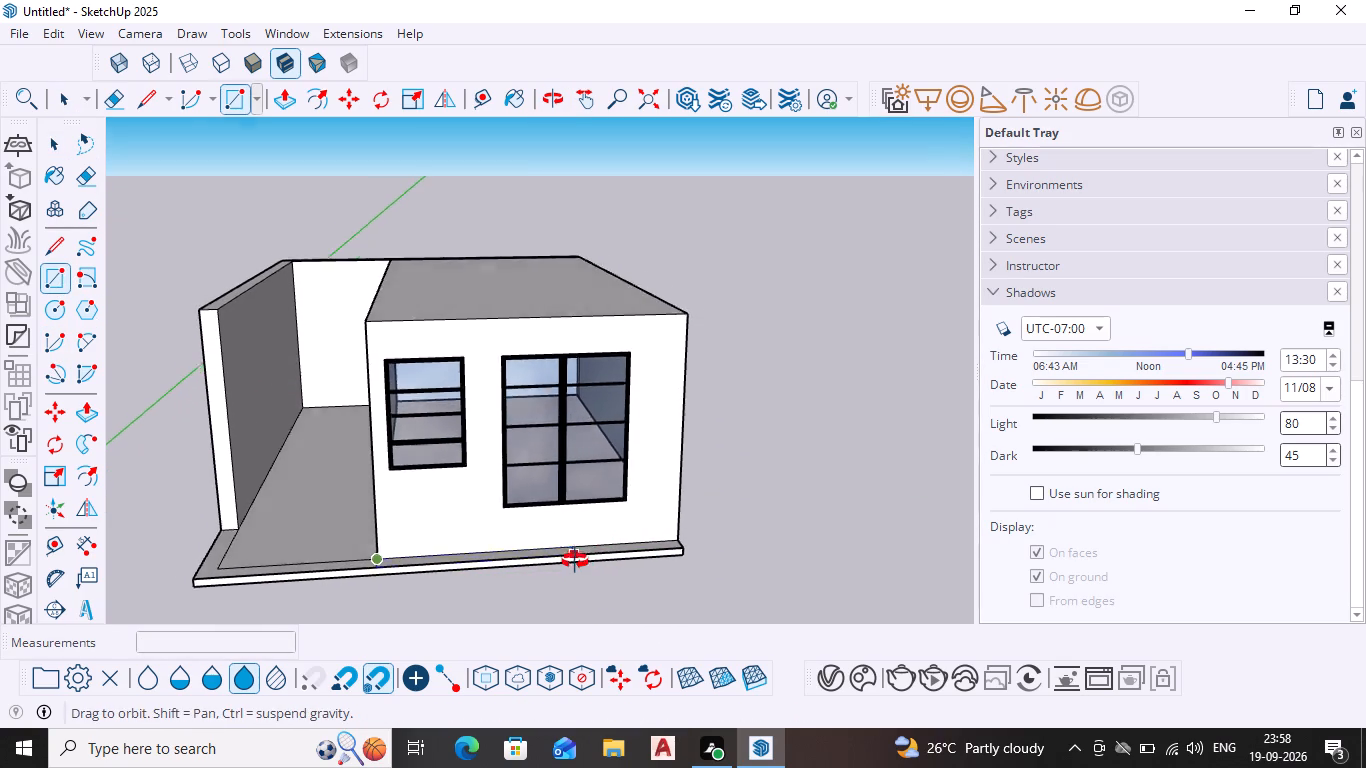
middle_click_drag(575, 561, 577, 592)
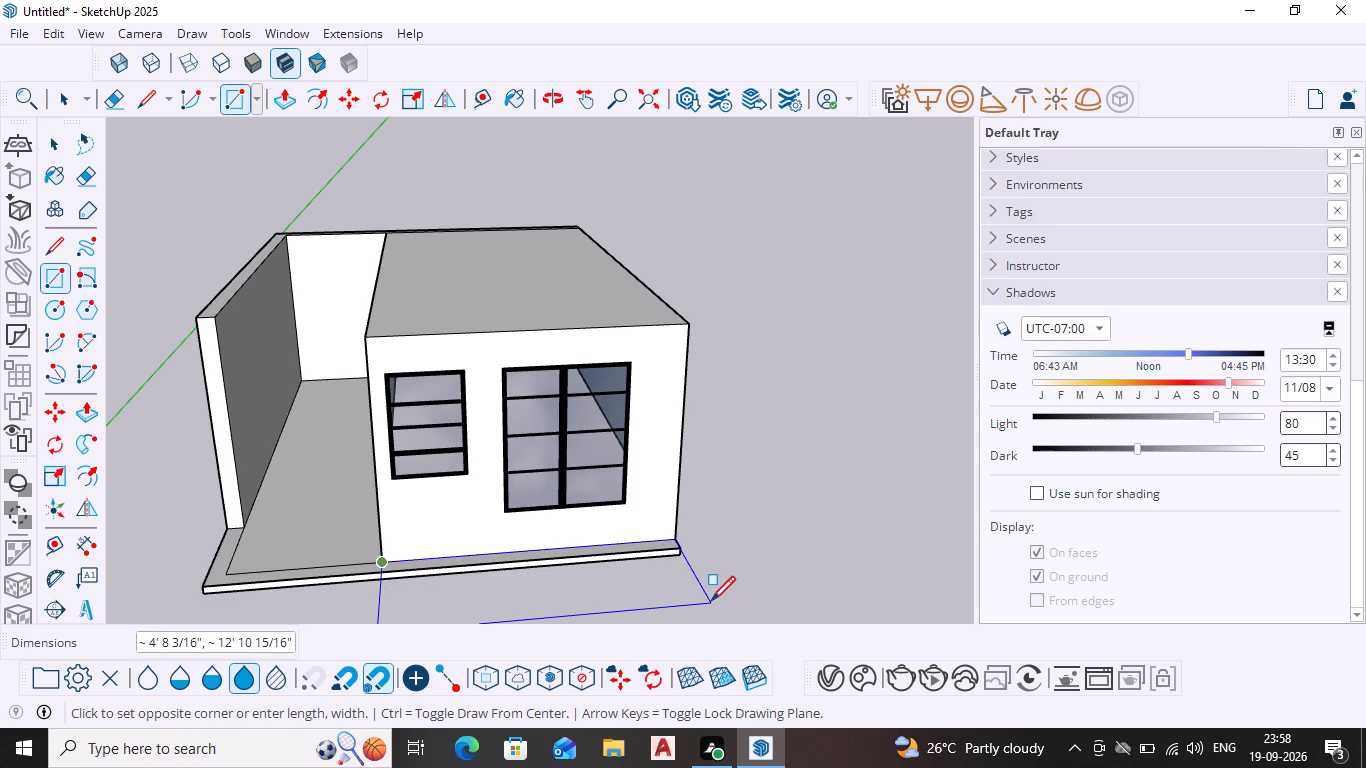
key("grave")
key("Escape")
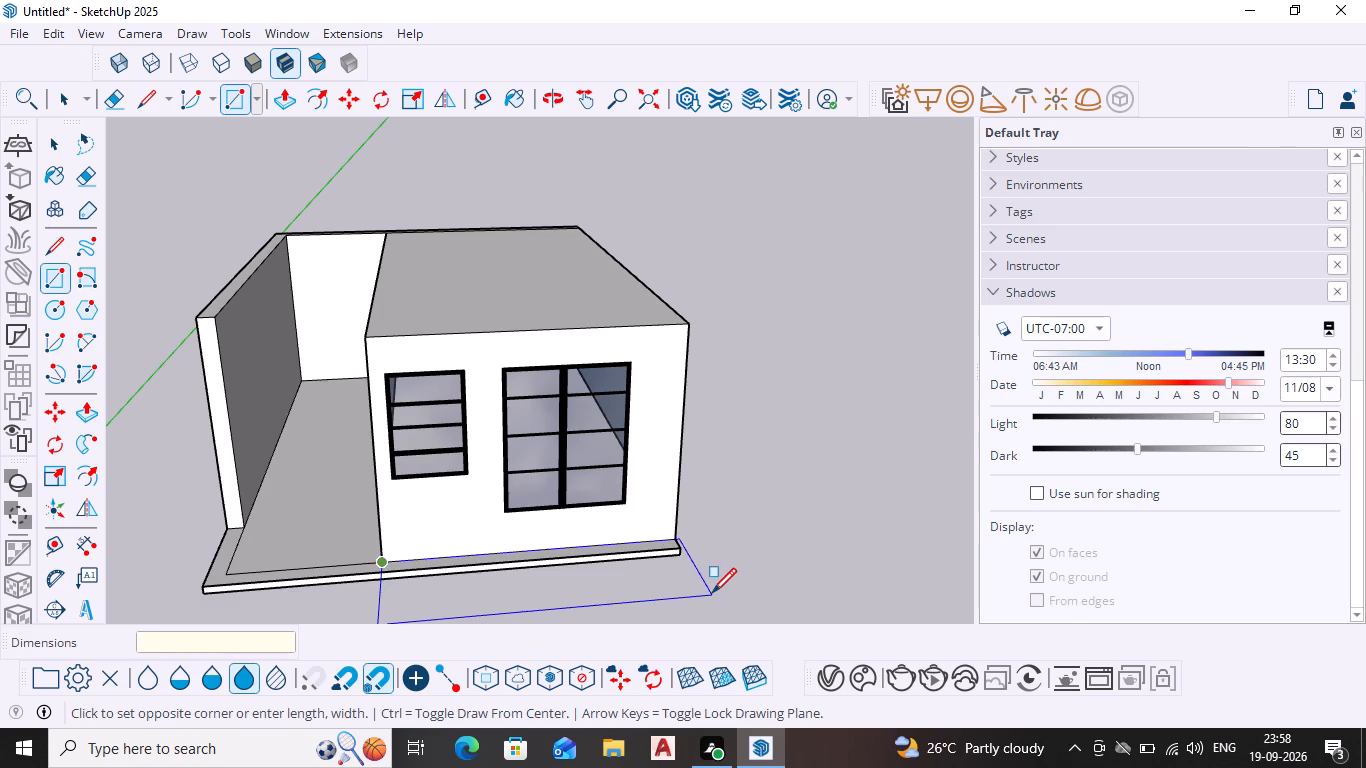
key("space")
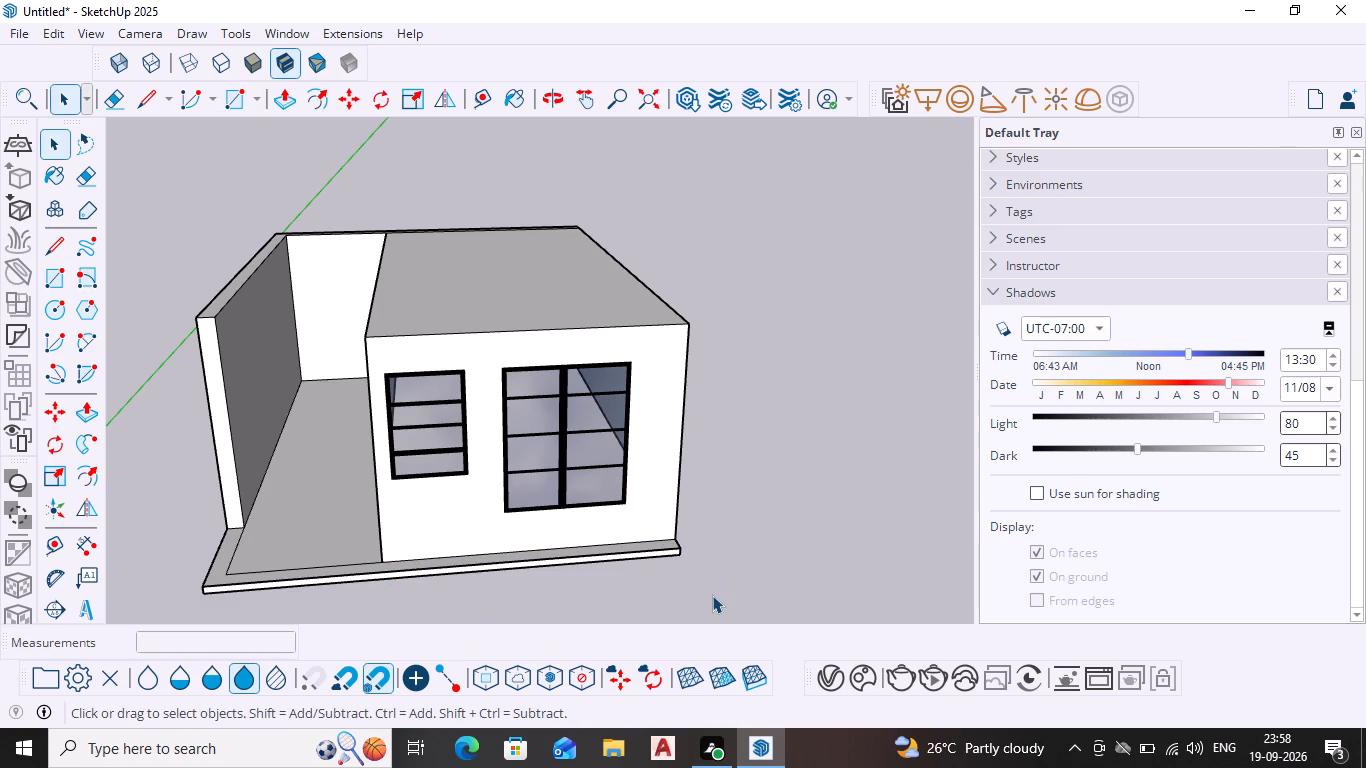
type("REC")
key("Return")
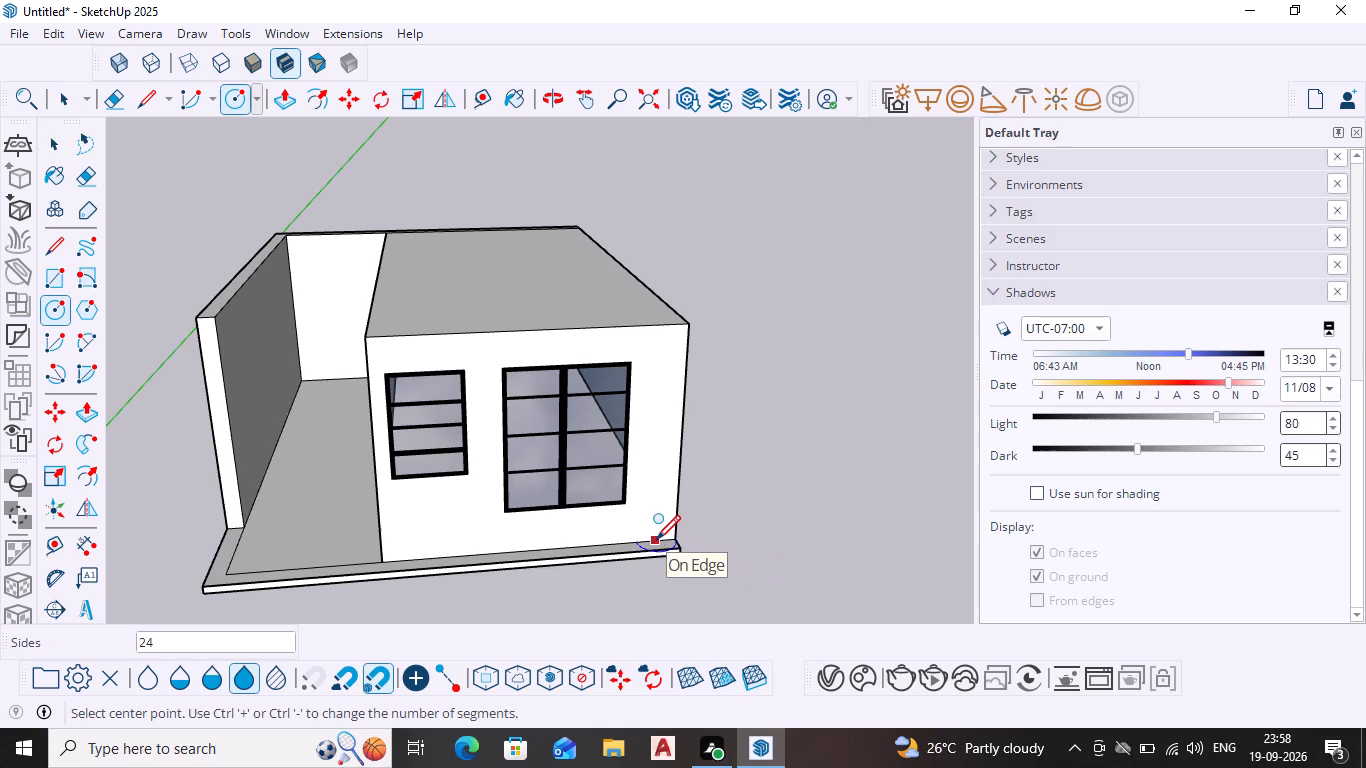
Draw a rectangle about 3' 4" by 10' 3" from the base corner of the window wall, extending out past the slab's front edge.
left_click(60, 276)
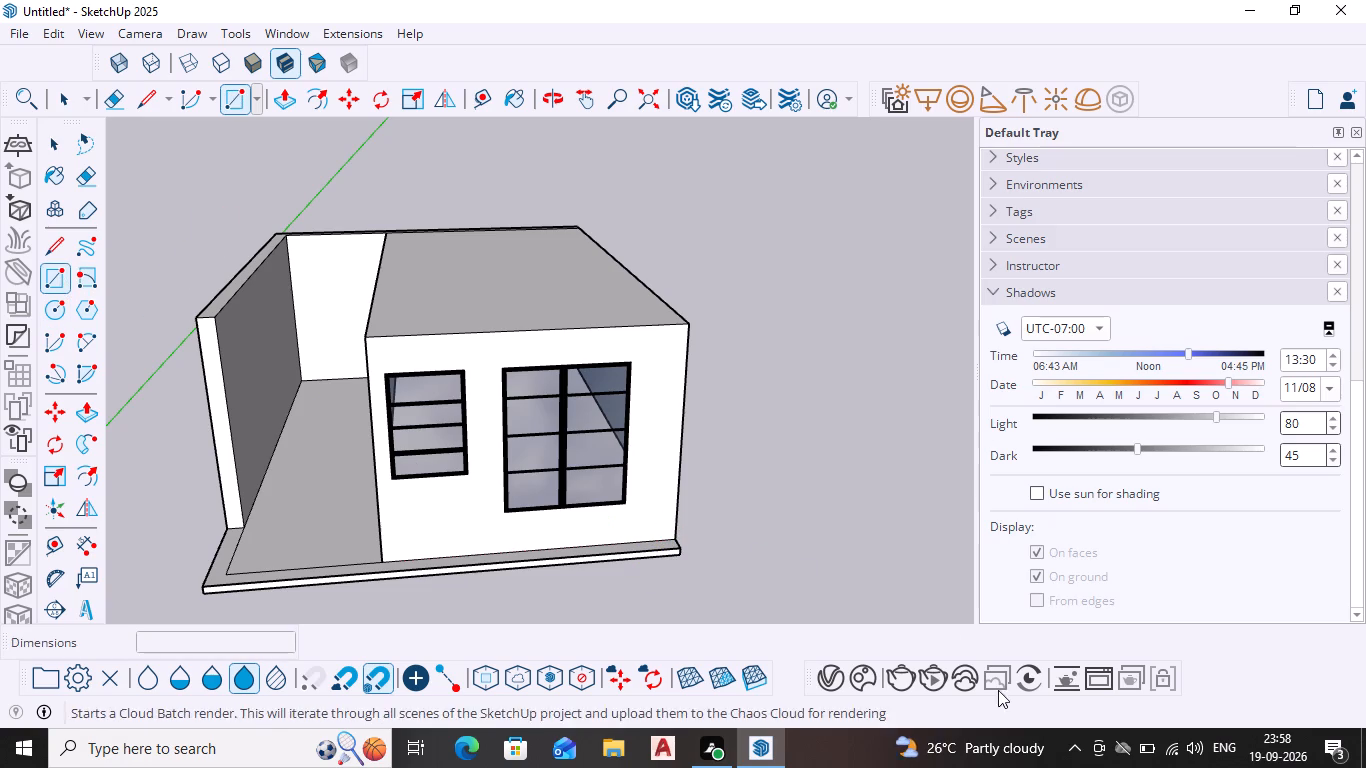
left_click_drag(672, 540, 672, 549)
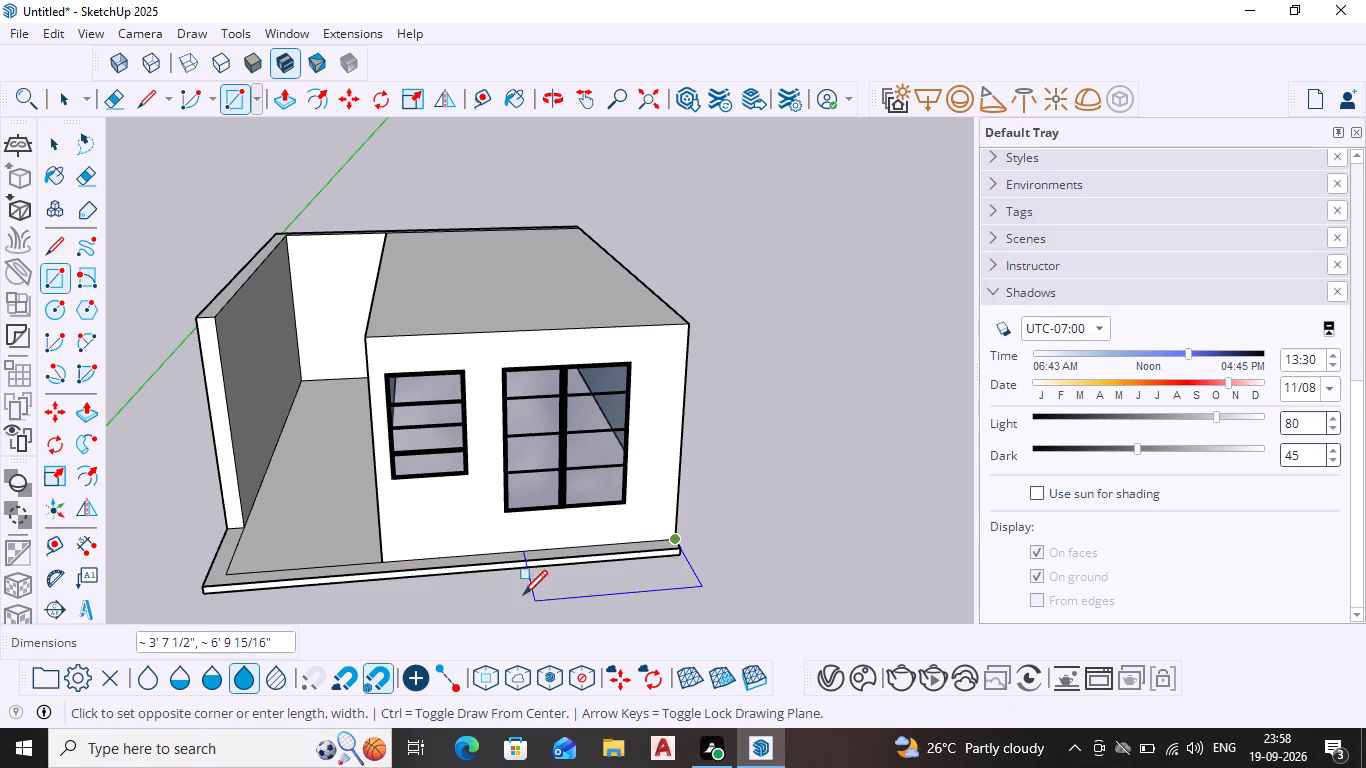
left_click(449, 604)
key("space")
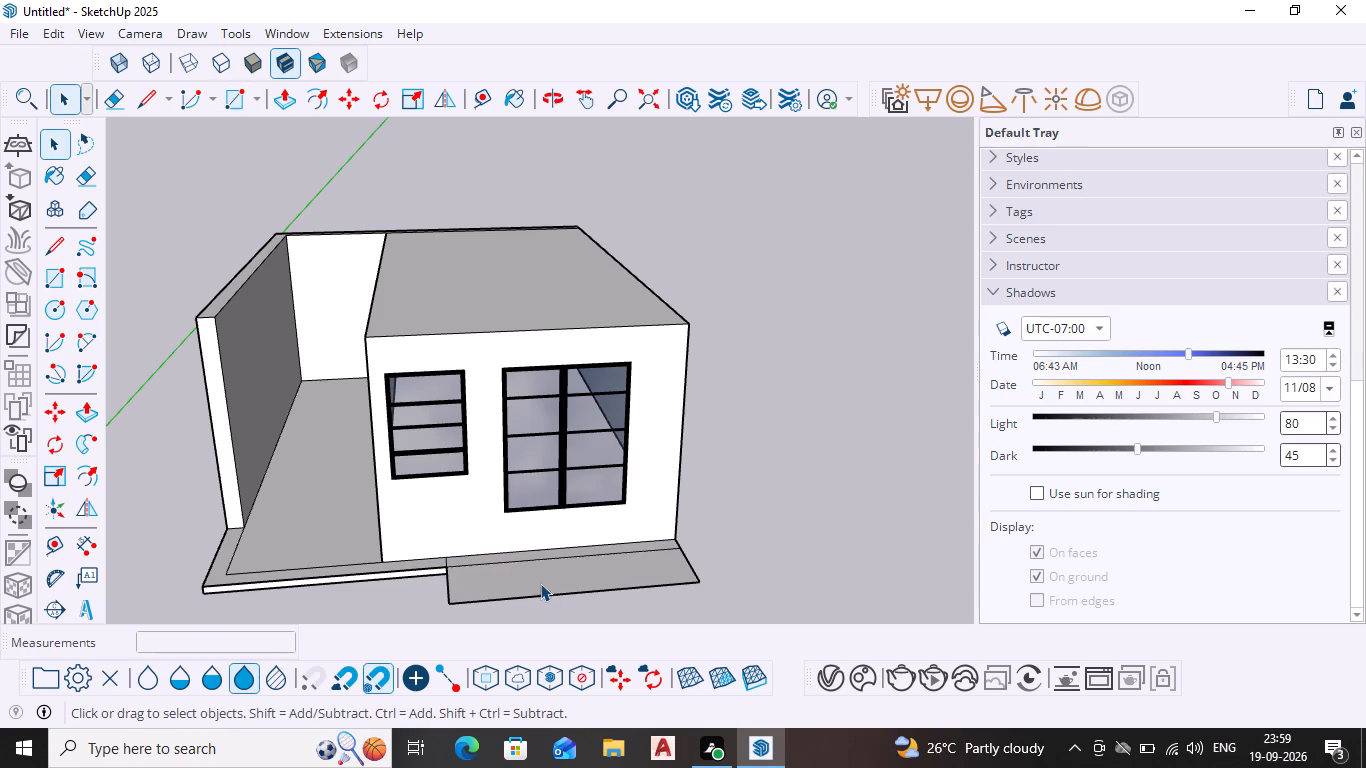
Delete the line crossing the new rectangle along the slab's front edge.
left_click(575, 557)
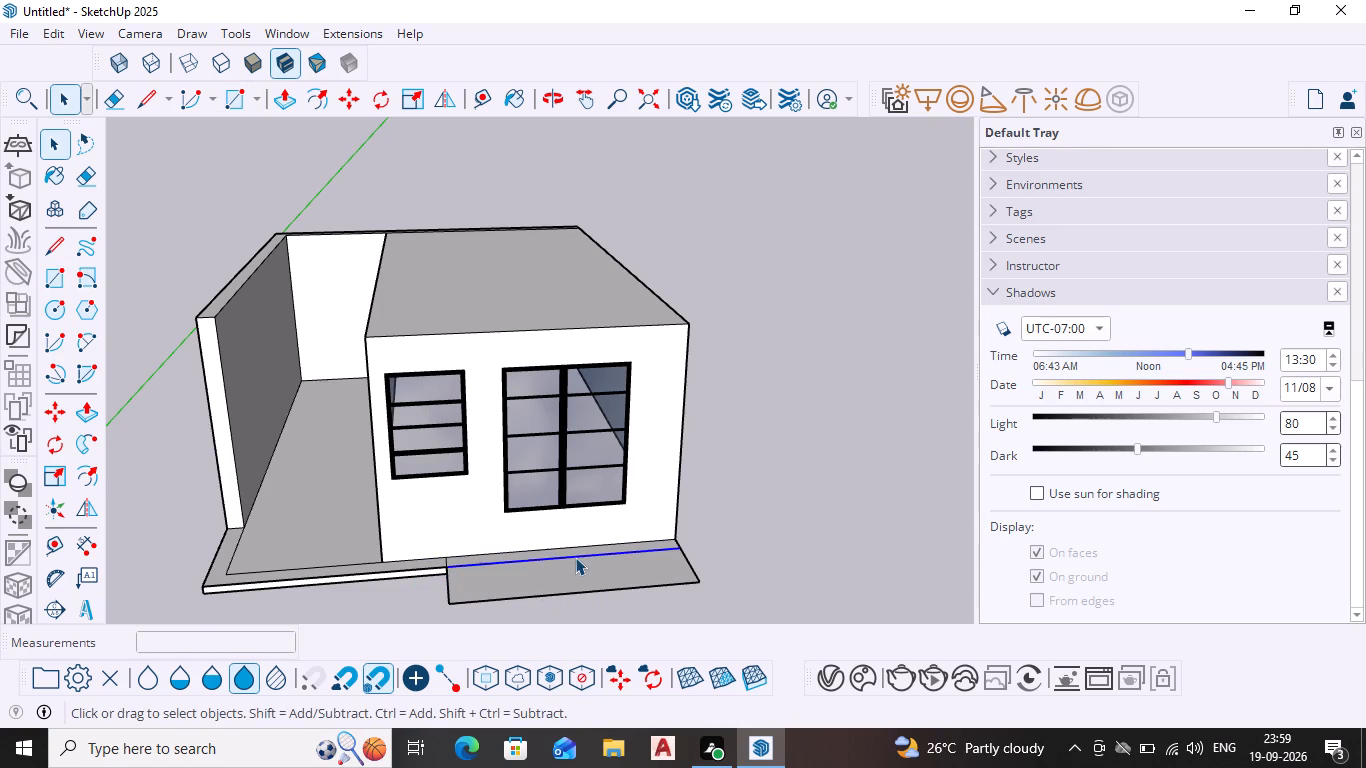
key("Delete")
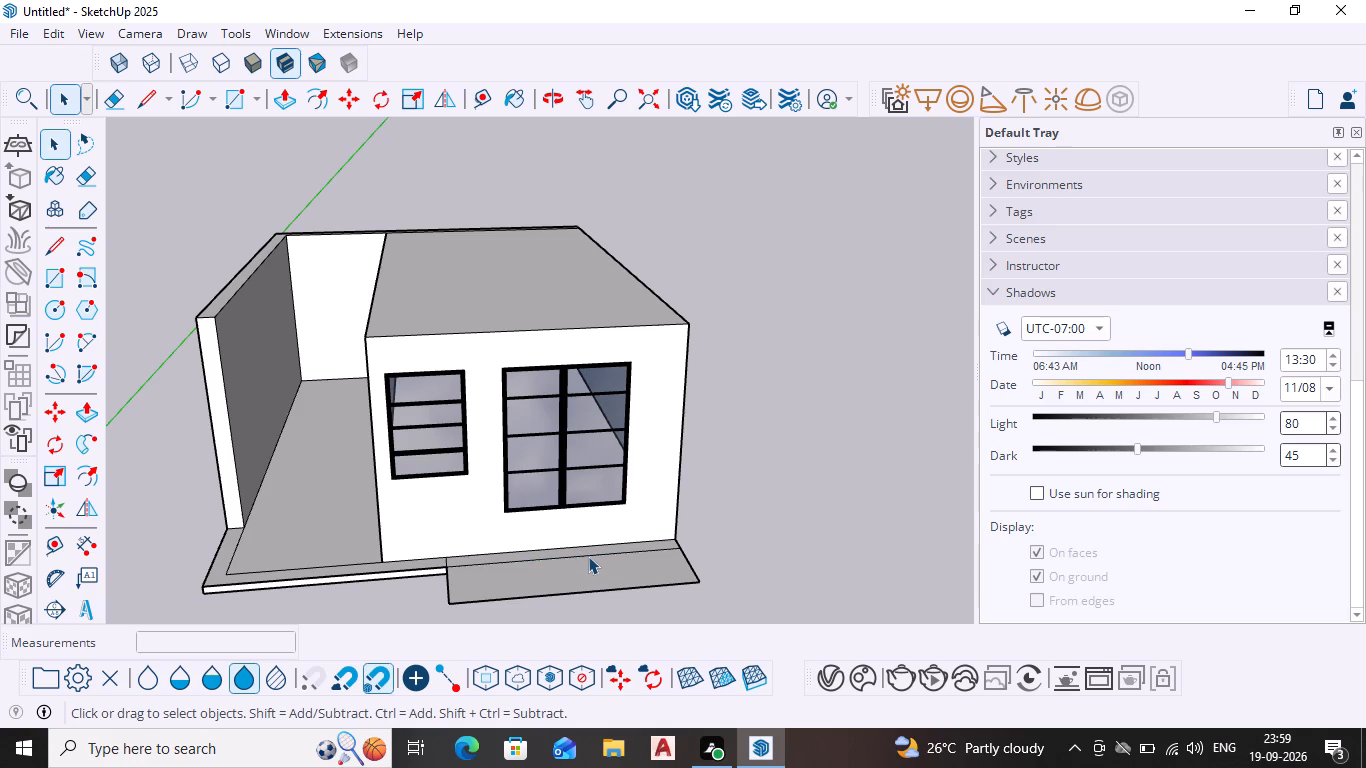
Check what the line still crossing the front rectangle belongs to by selecting it and the rectangle's face separately.
left_click(593, 556)
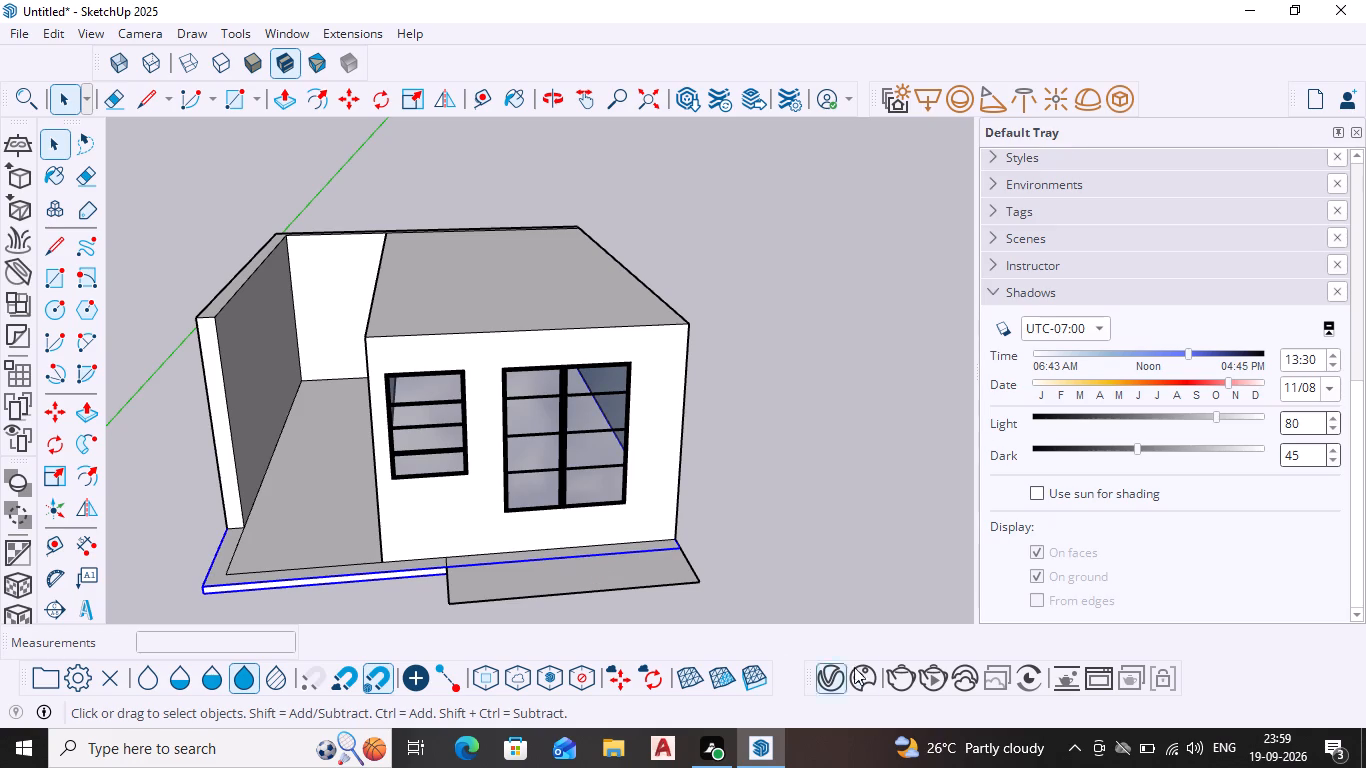
left_click(756, 476)
scroll(526, 558, "up", 8)
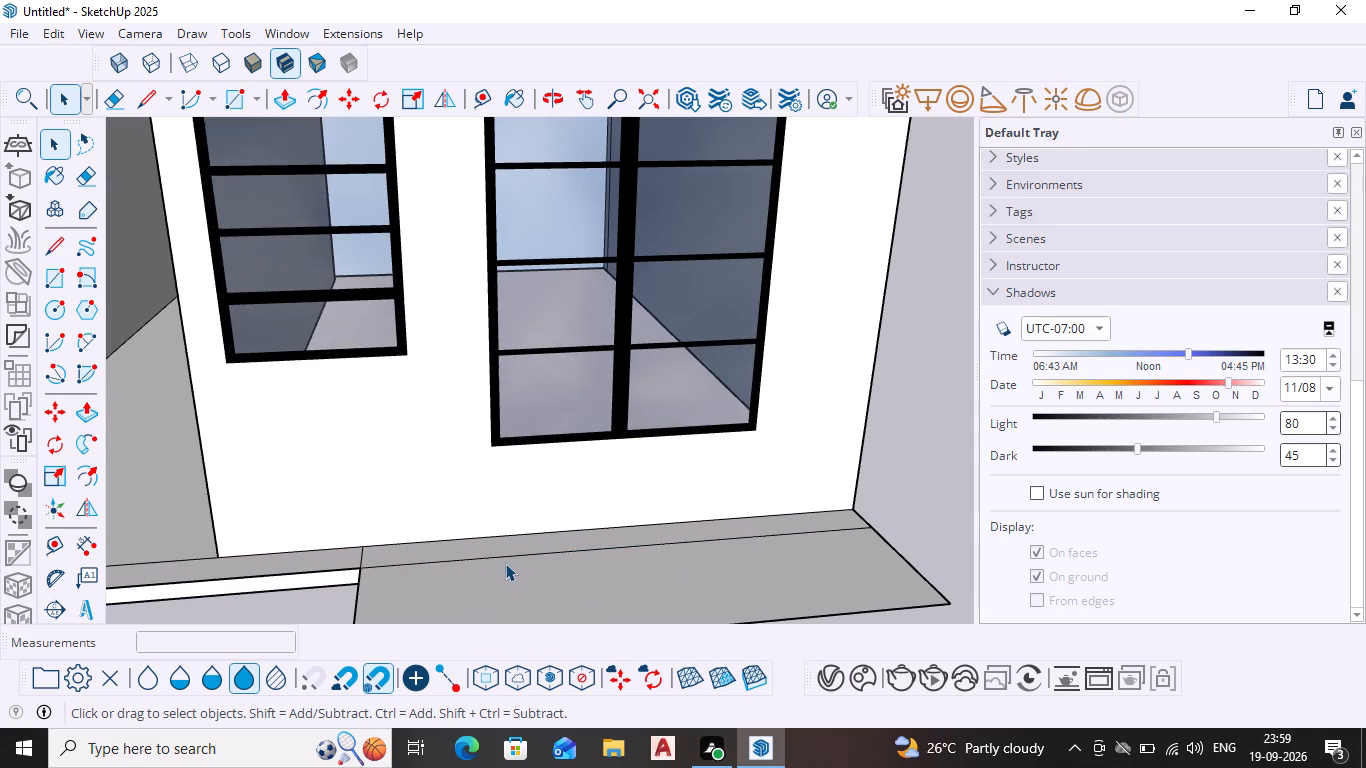
left_click(509, 556)
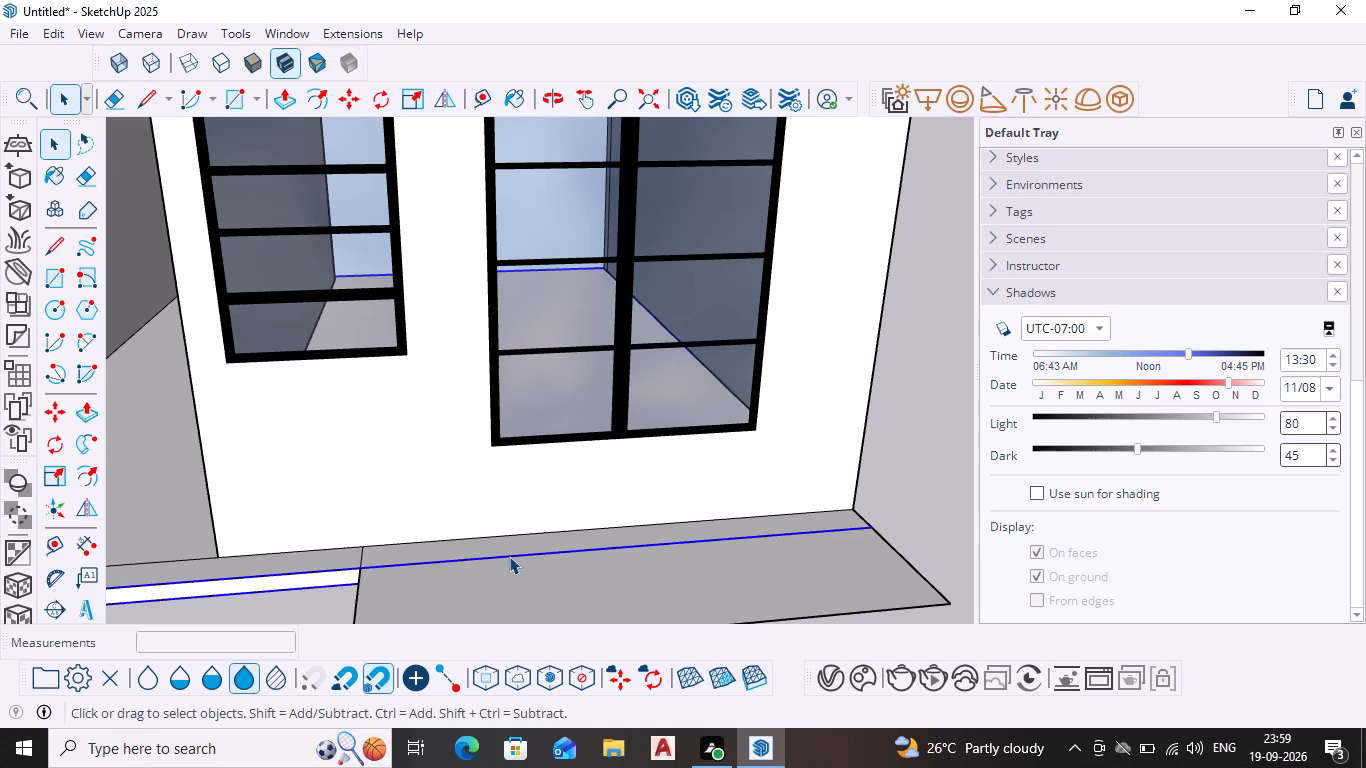
scroll(510, 556, "down", 8)
left_click(794, 527)
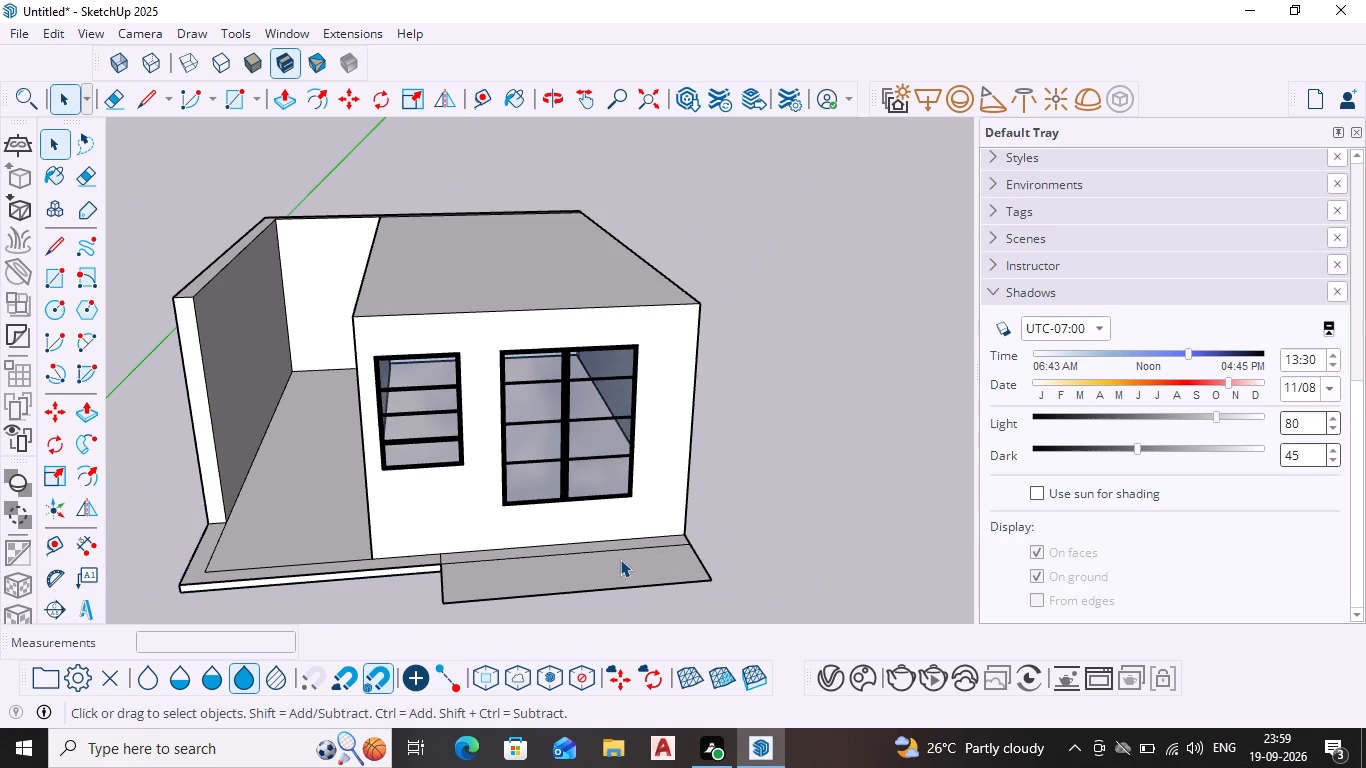
left_click(518, 579)
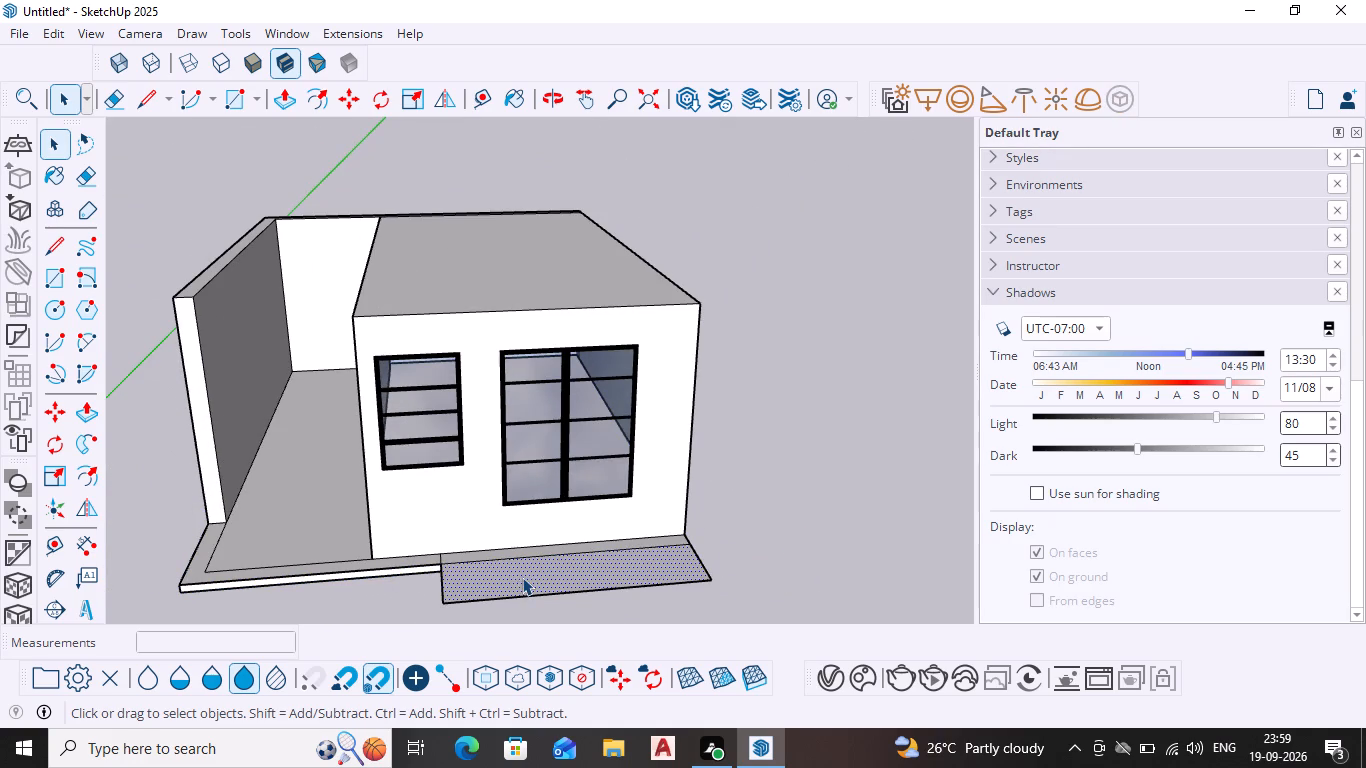
scroll(525, 572, "up", 3)
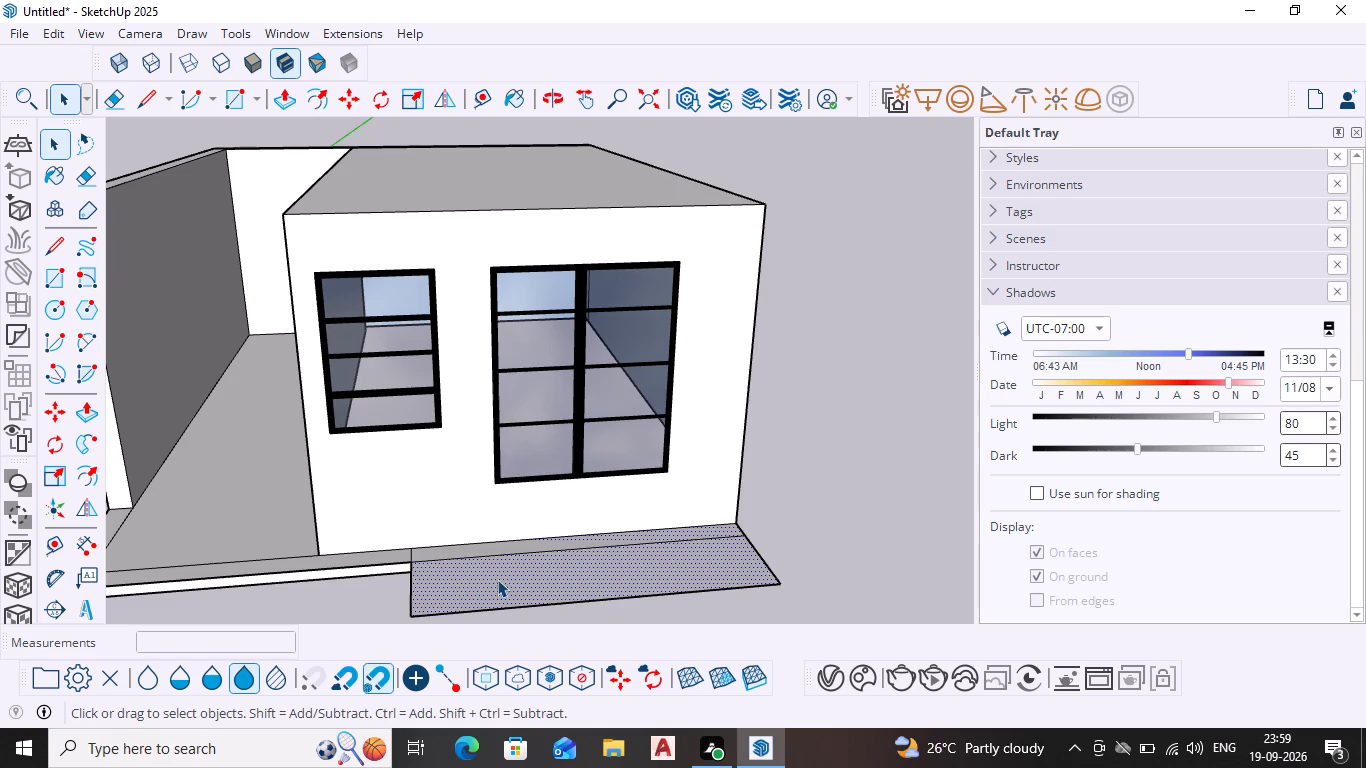
scroll(504, 551, "up", 3)
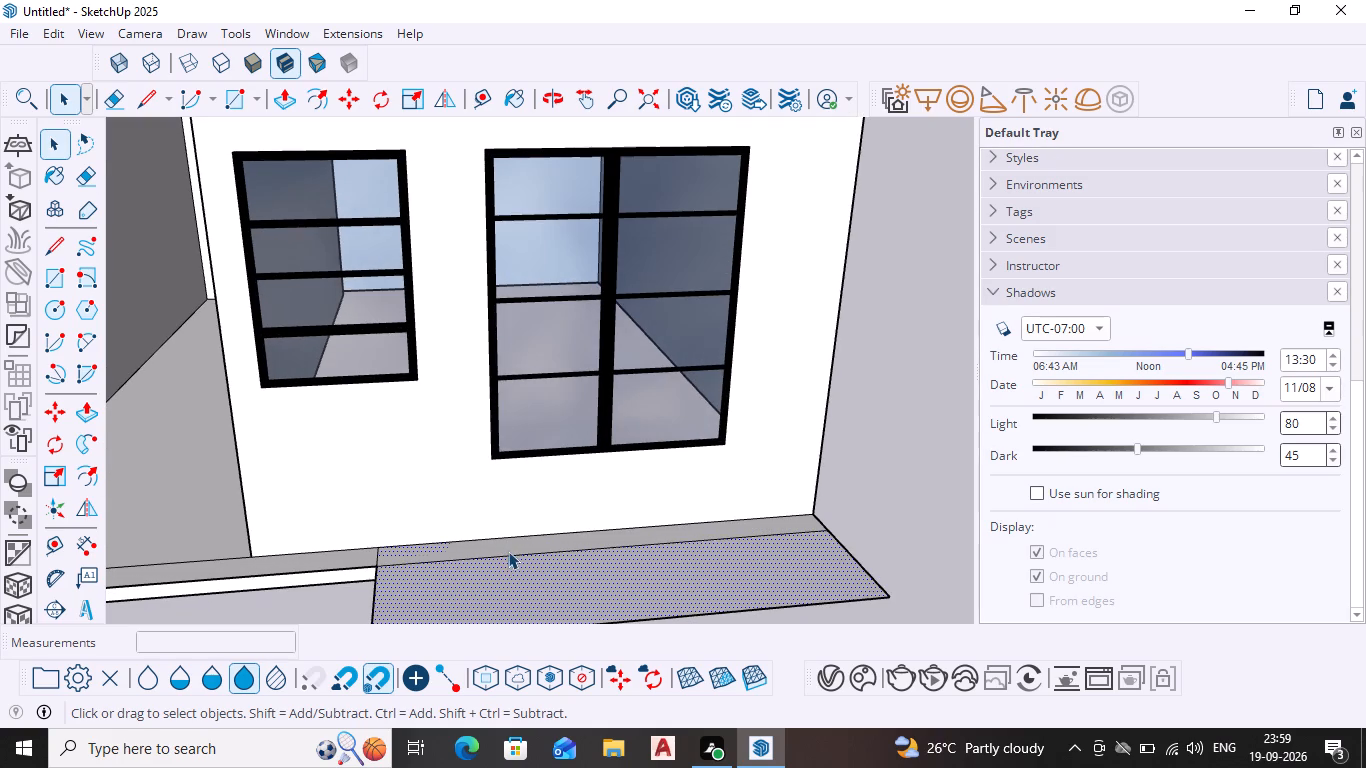
left_click(508, 555)
left_click(497, 588)
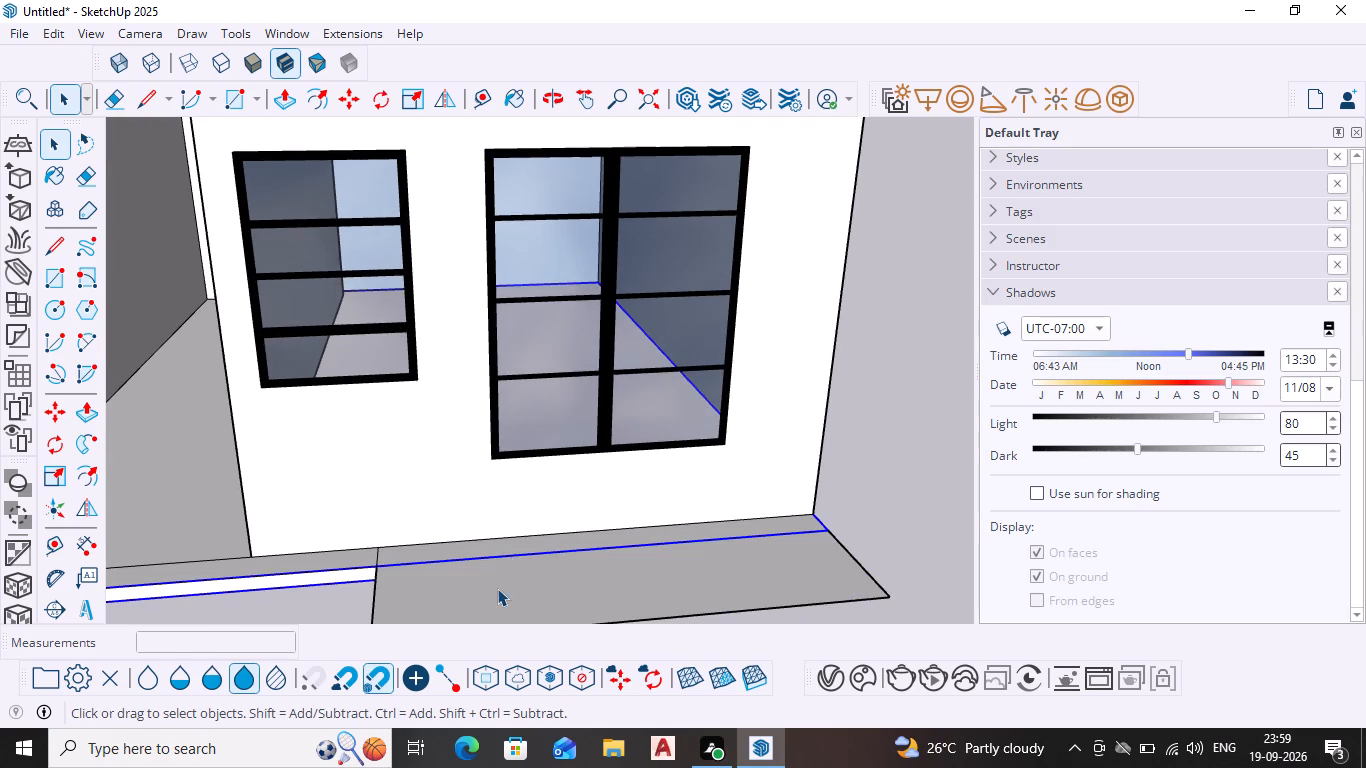
scroll(513, 575, "down", 2)
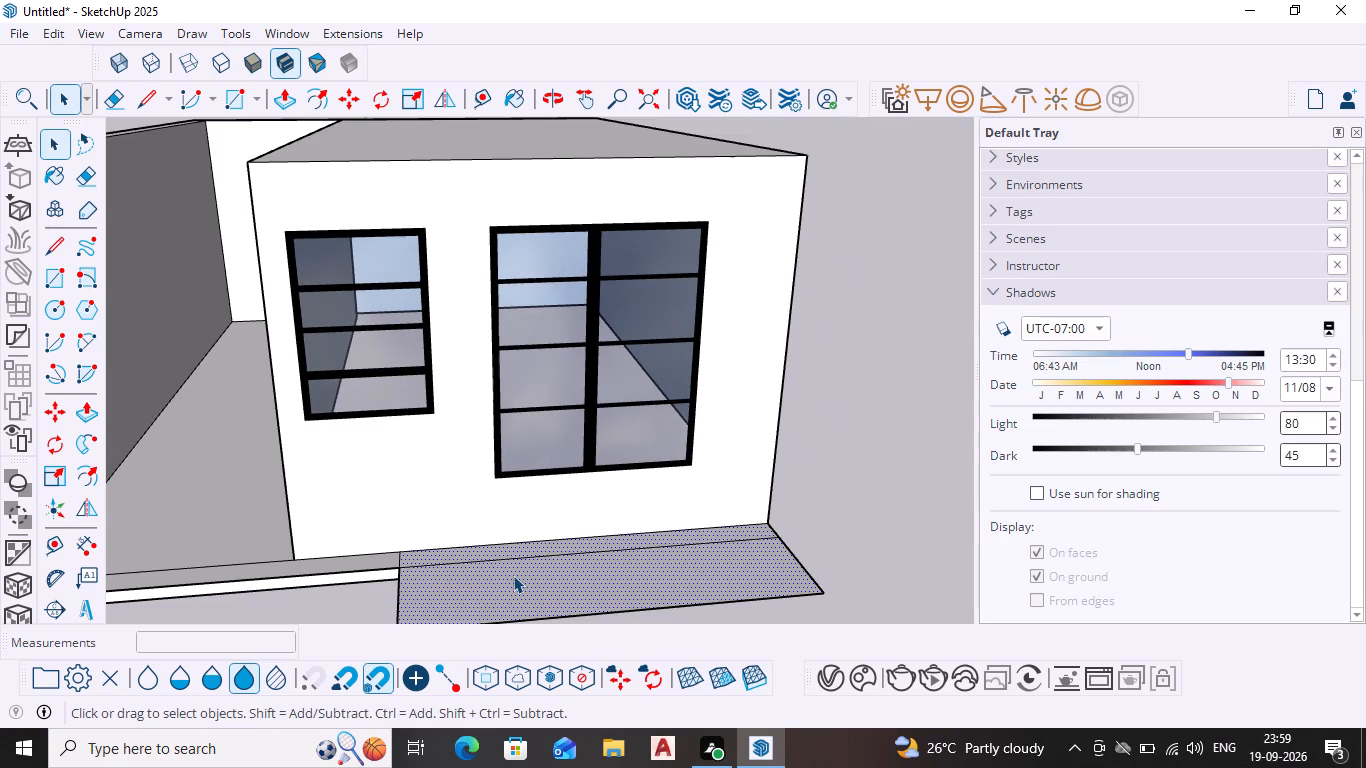
middle_click_drag(563, 641, 529, 339, "shift")
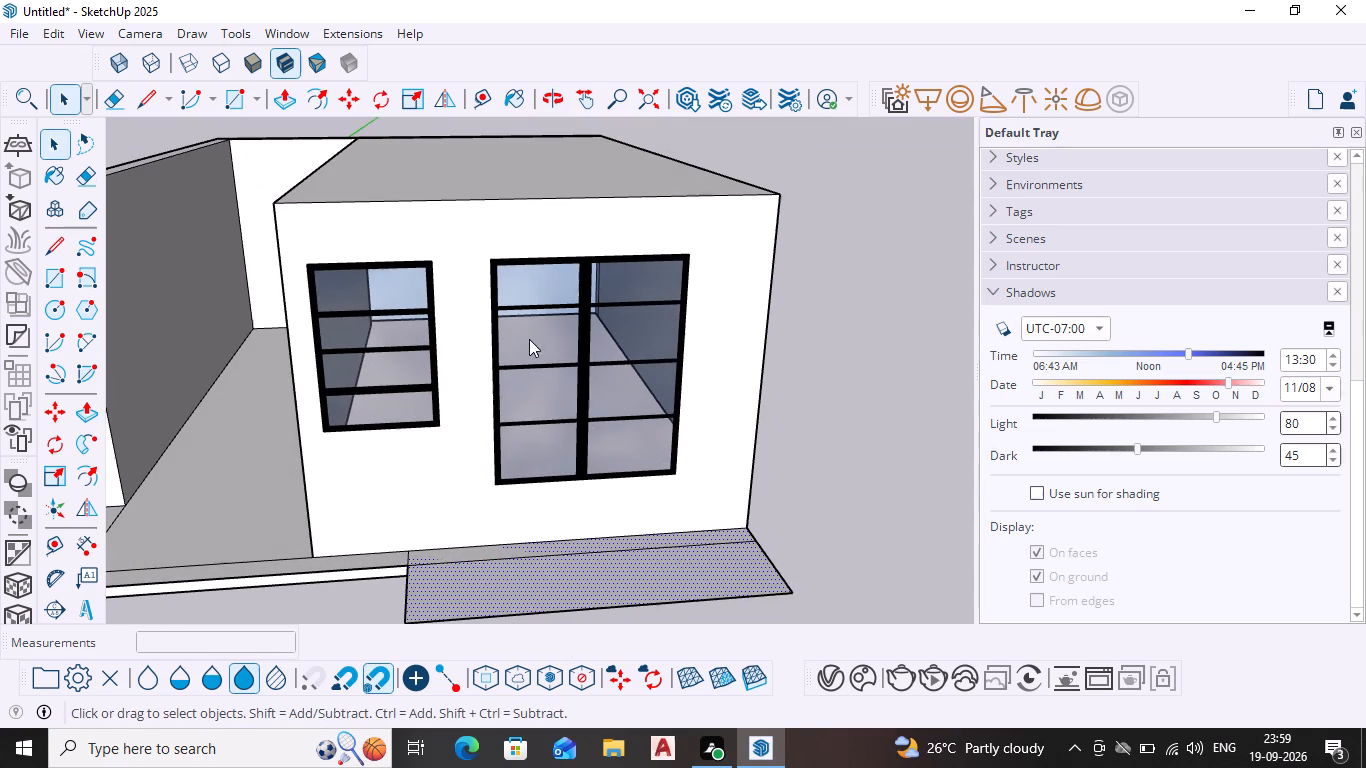
Offset the front rectangle's outline inward by about 3 7/16" to form a narrow rim.
middle_click_drag(529, 339, 530, 356, "shift")
middle_click_drag(613, 542, 550, 412)
middle_click_drag(540, 408, 549, 504)
scroll(539, 408, "down", 1)
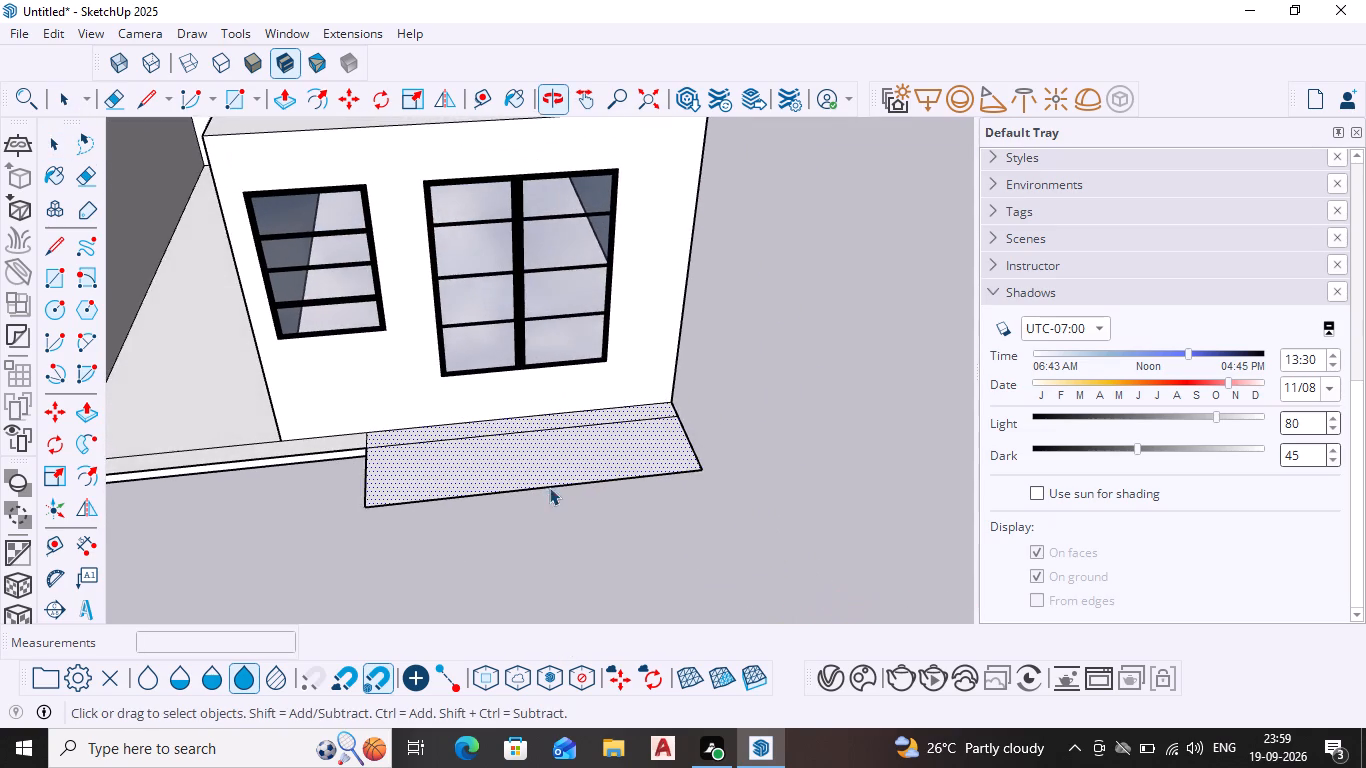
scroll(546, 460, "up", 1)
left_click(535, 460)
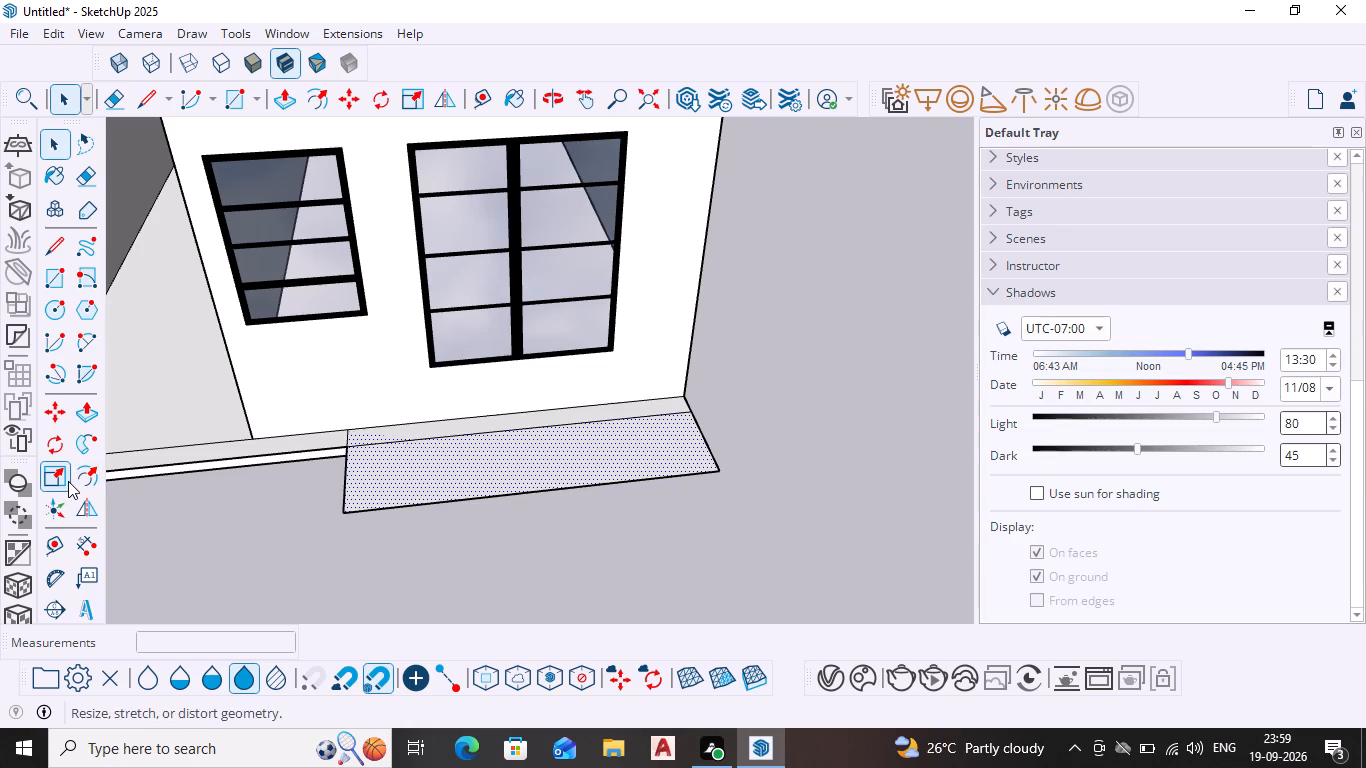
left_click(79, 477)
left_click(384, 472)
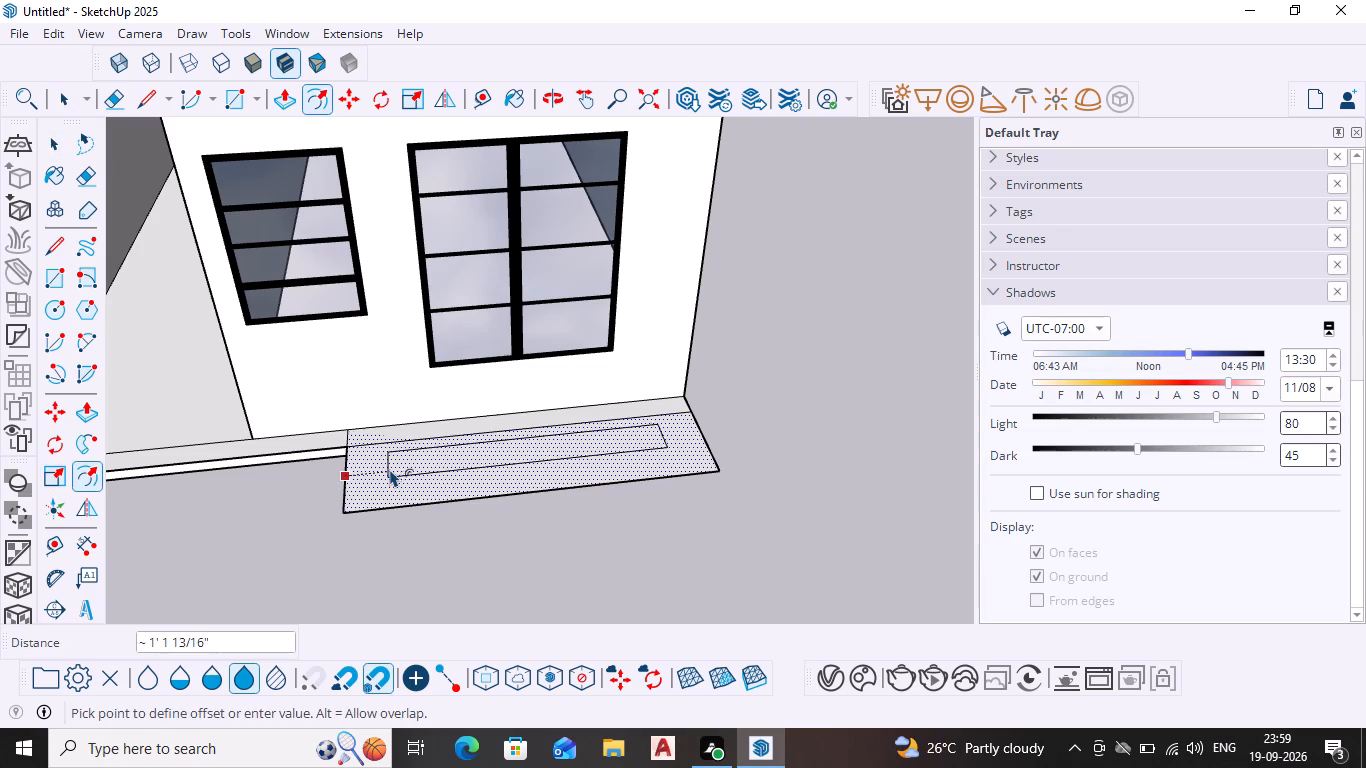
left_click(356, 473)
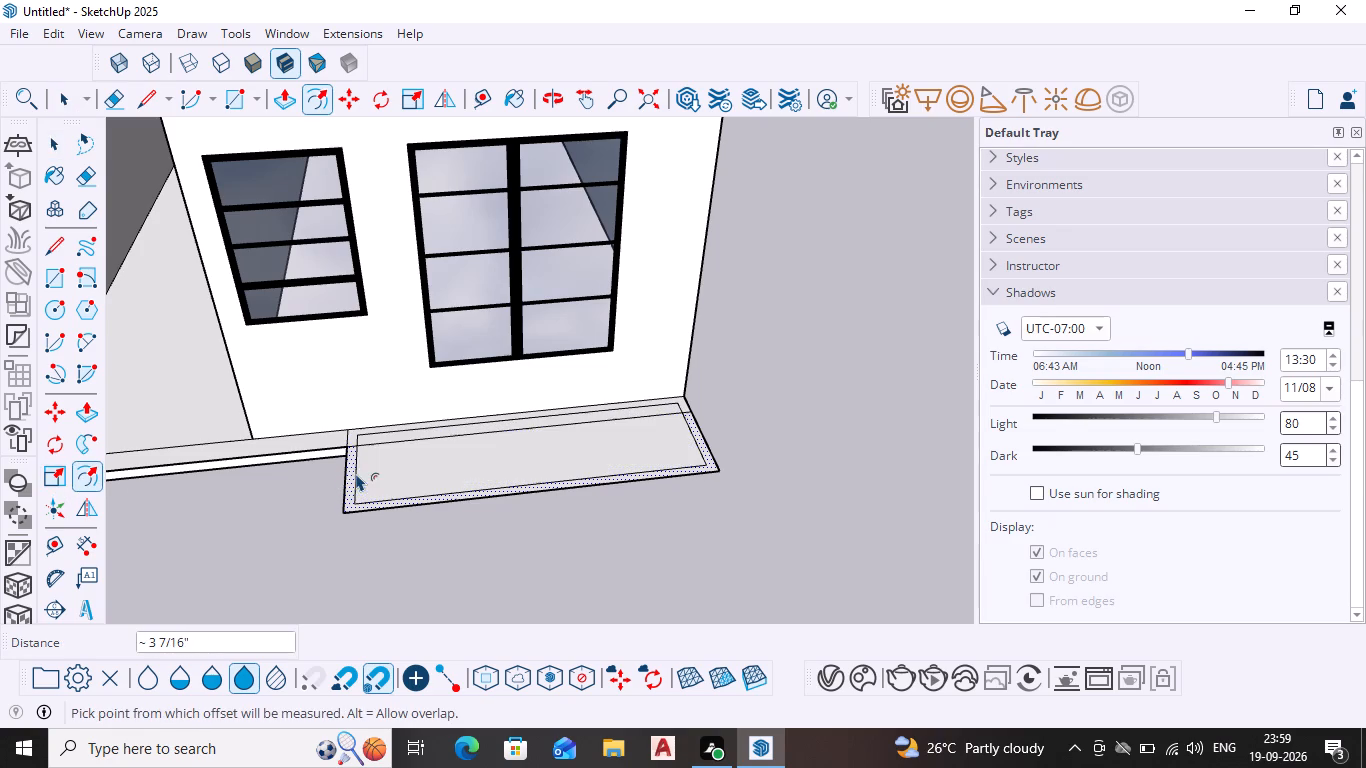
key("space")
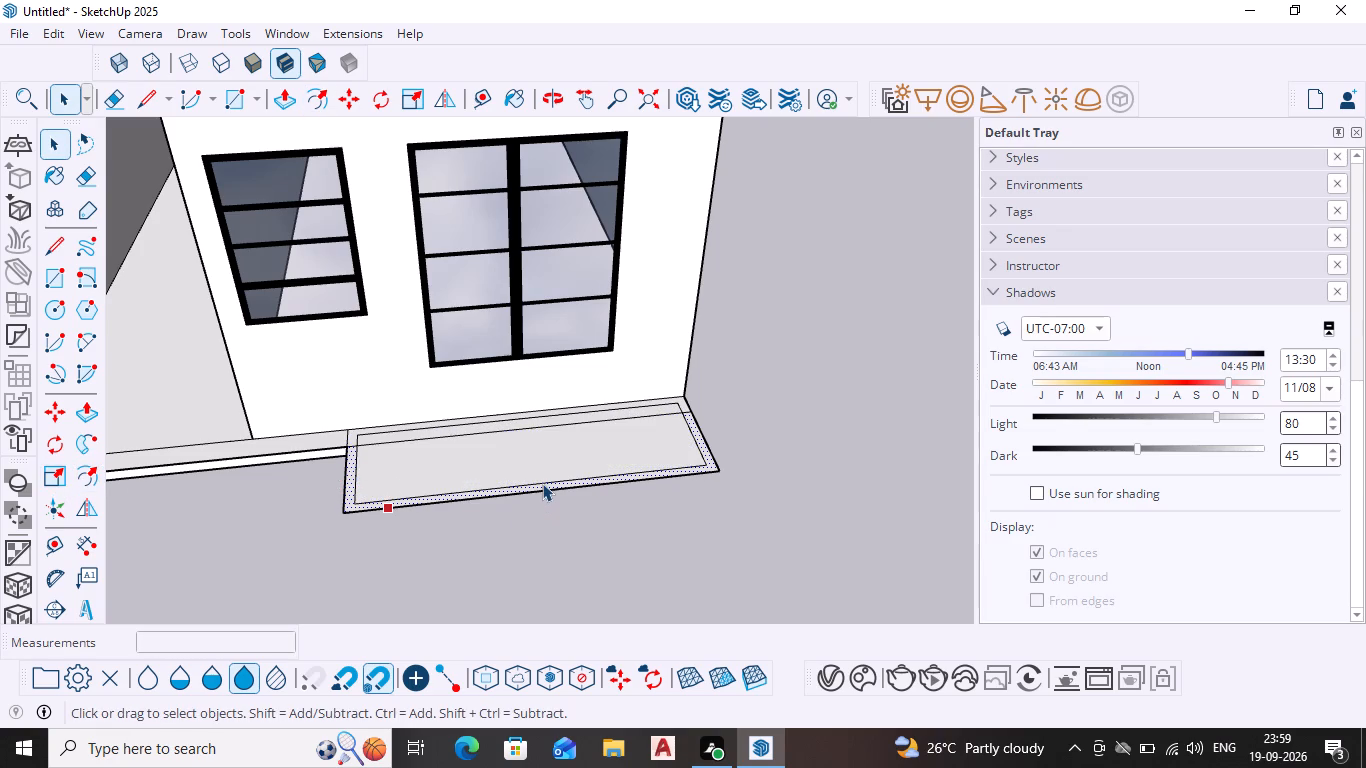
Push/Pull the narrow rim face up about 1' 11 3/4" to form an open box before the window wall.
left_click(542, 483)
left_click(542, 486)
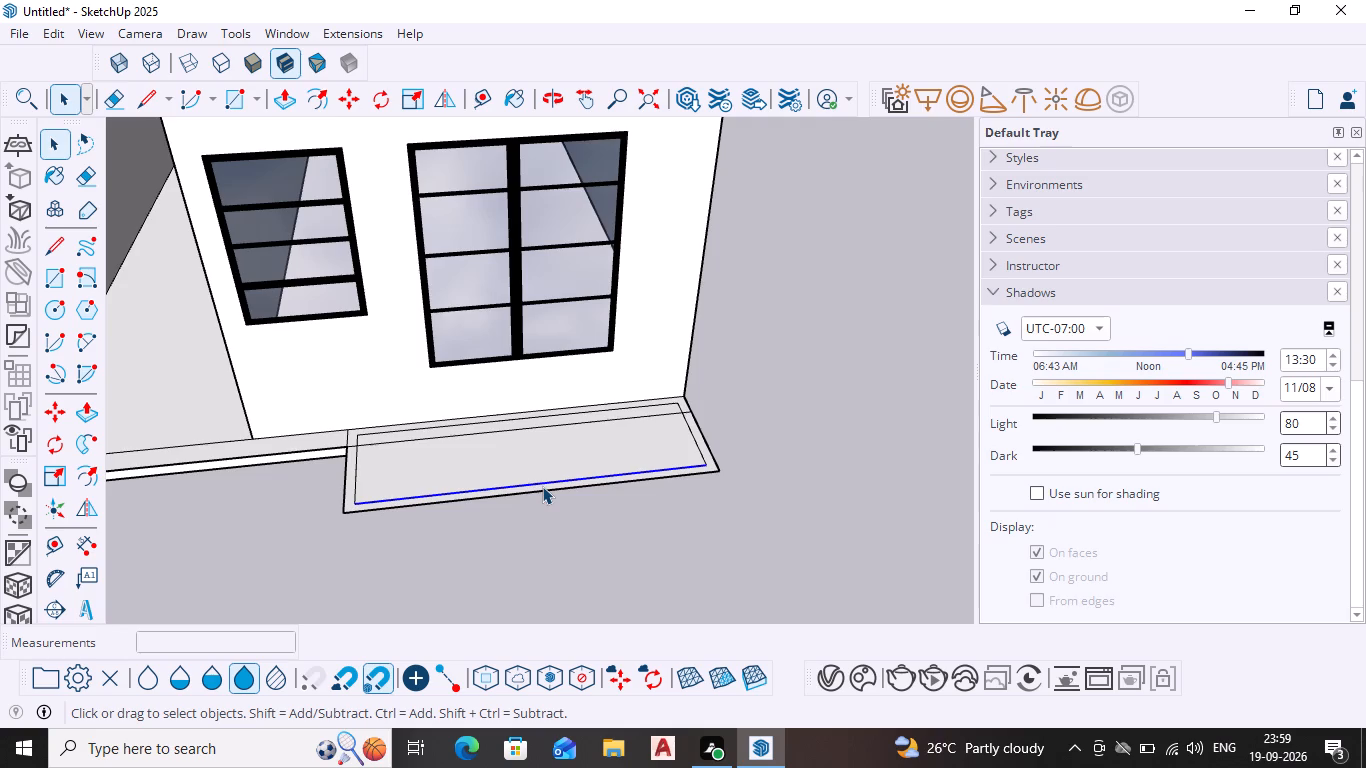
scroll(368, 468, "up", 4)
left_click(339, 492)
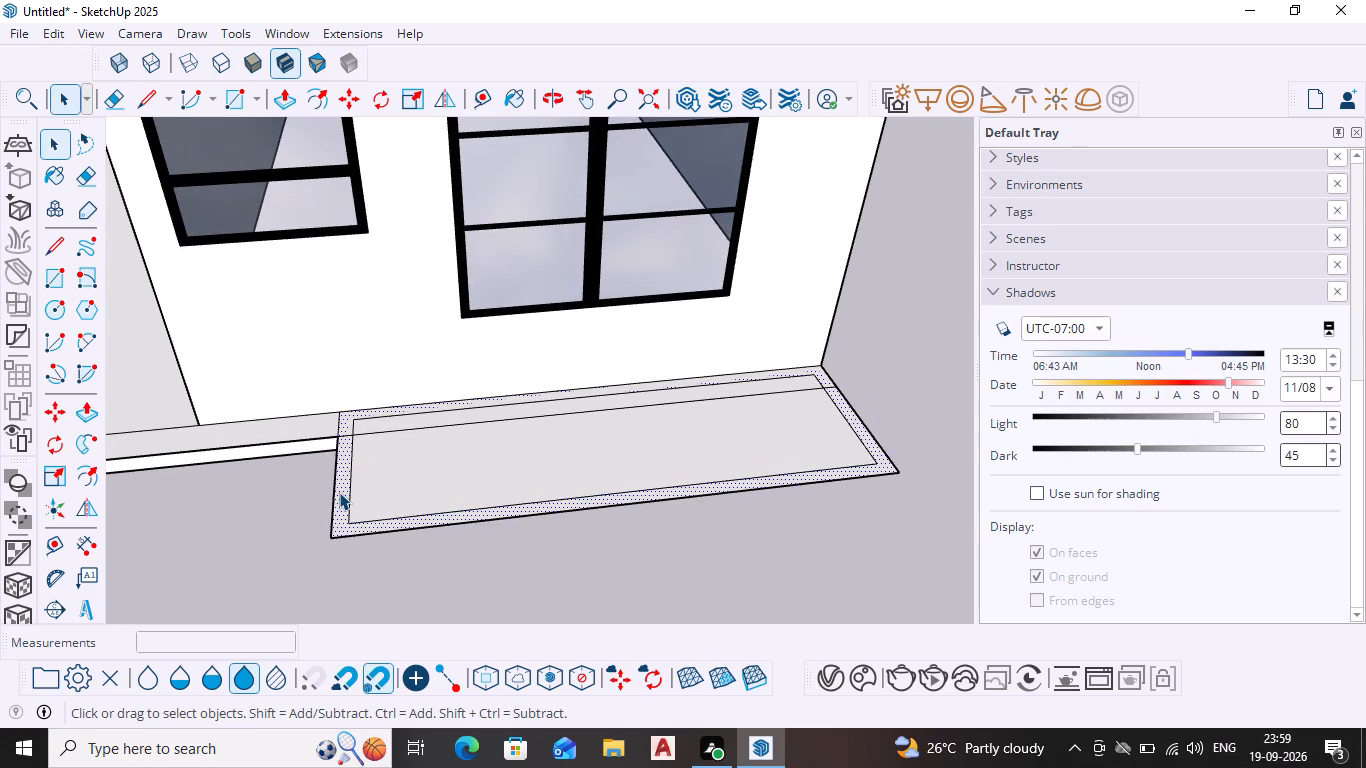
key("p")
key("Return")
left_click(339, 492)
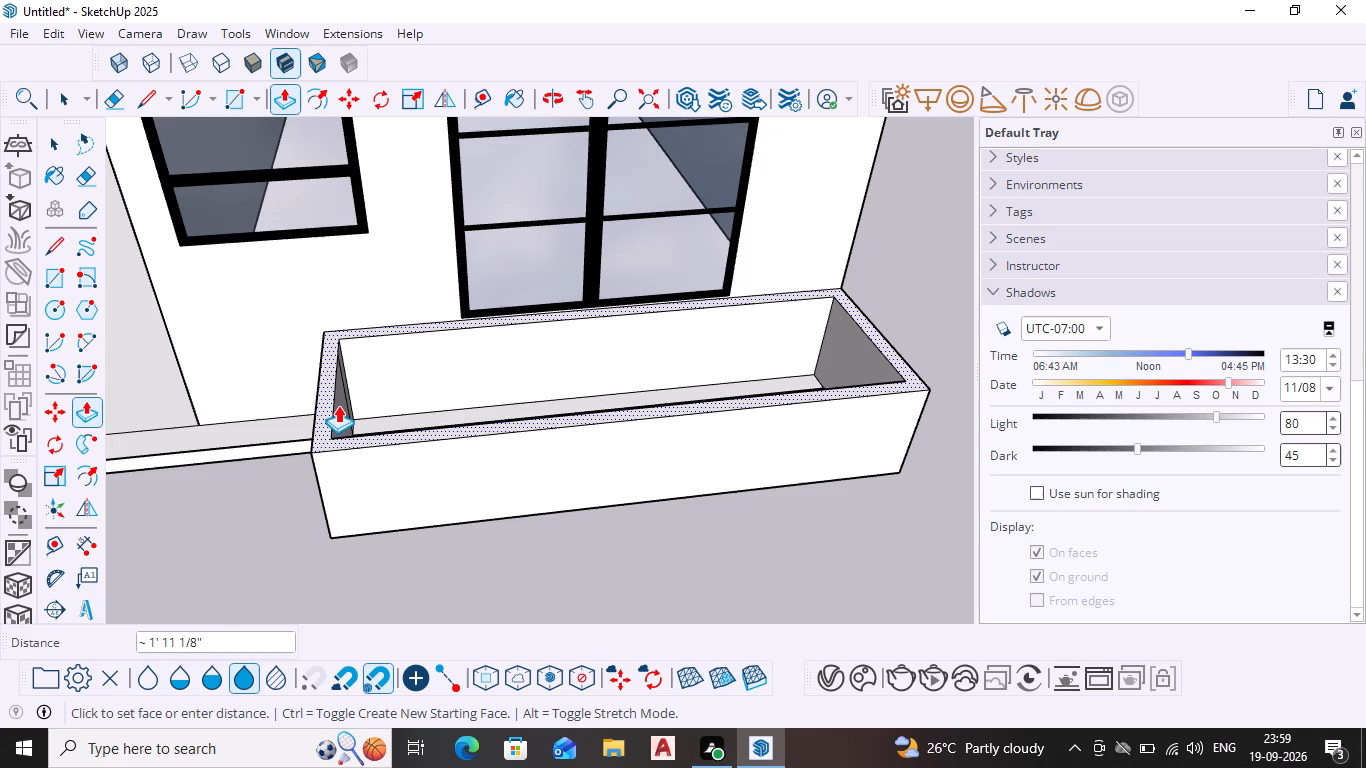
left_click(338, 402)
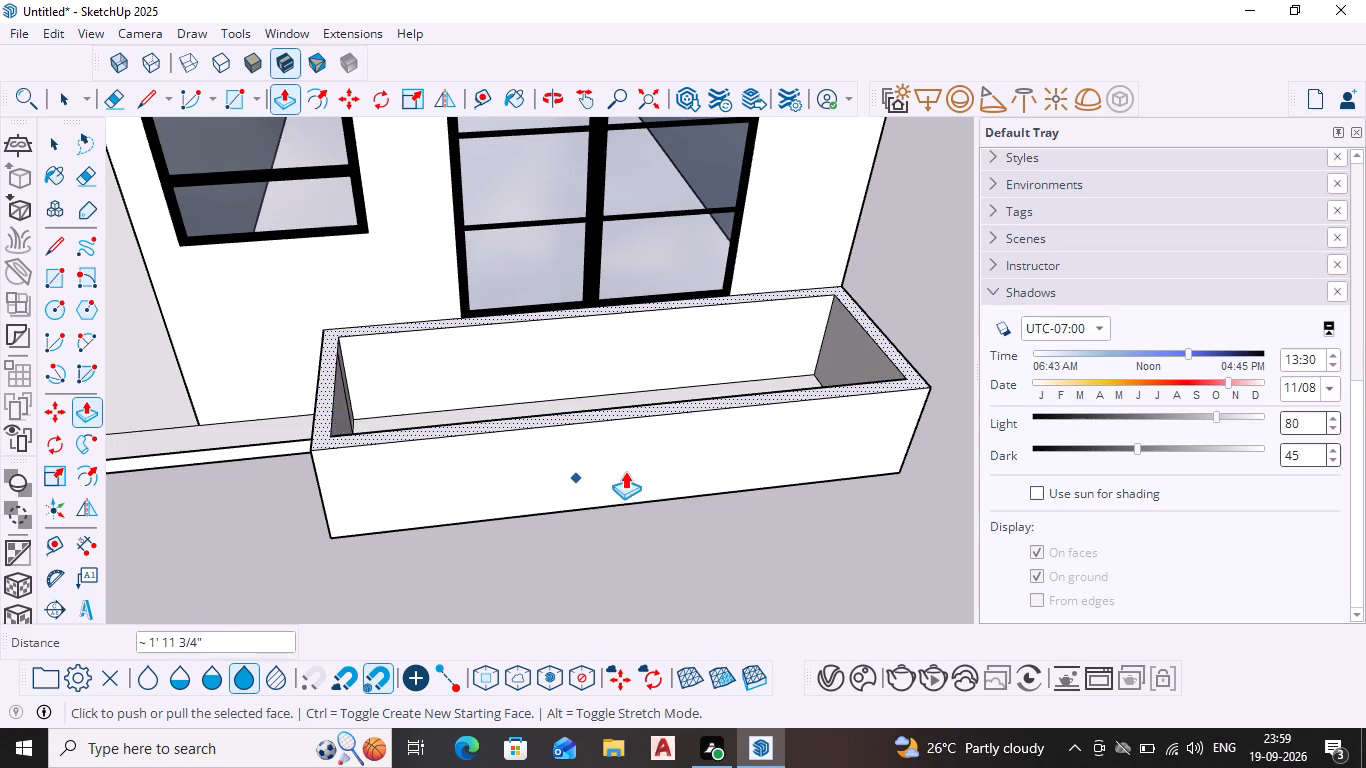
scroll(642, 465, "down", 6)
middle_click_drag(642, 503, 615, 391)
scroll(615, 391, "down", 1)
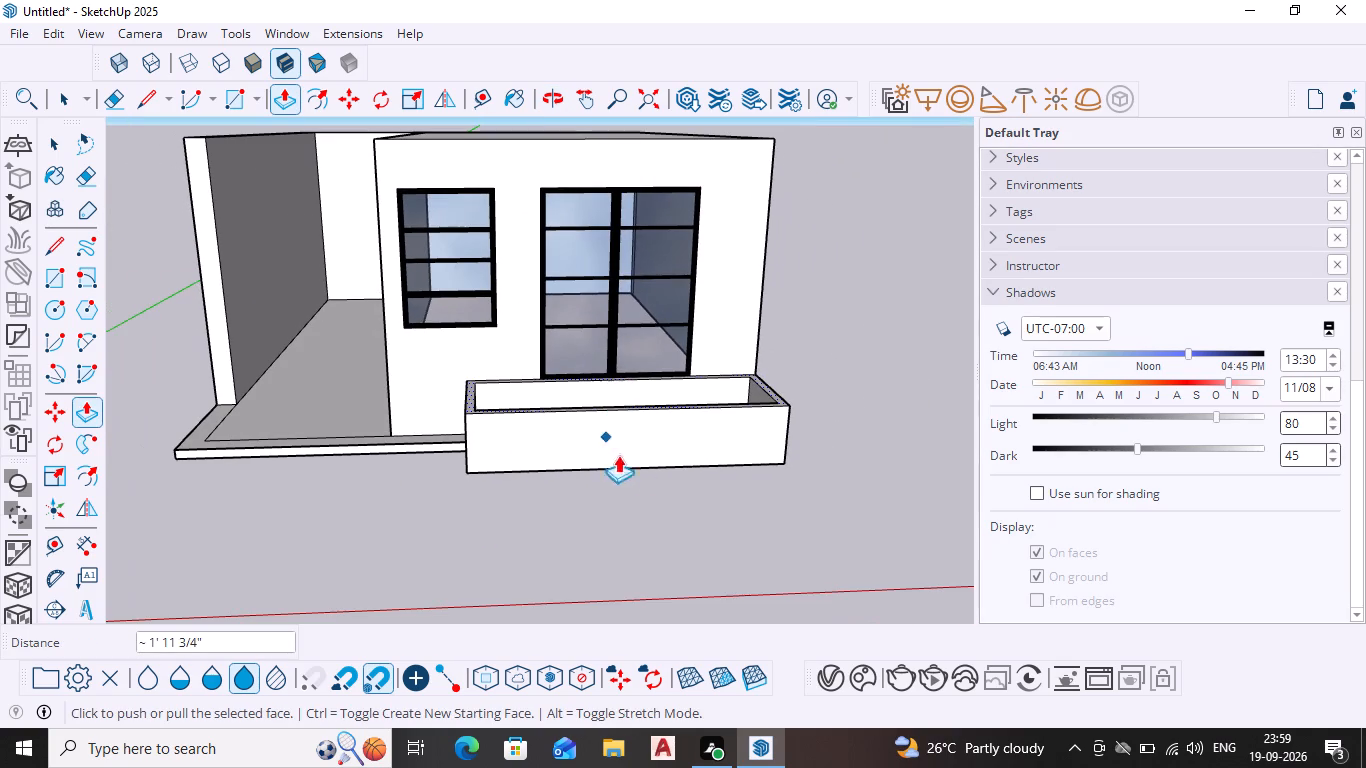
key("space")
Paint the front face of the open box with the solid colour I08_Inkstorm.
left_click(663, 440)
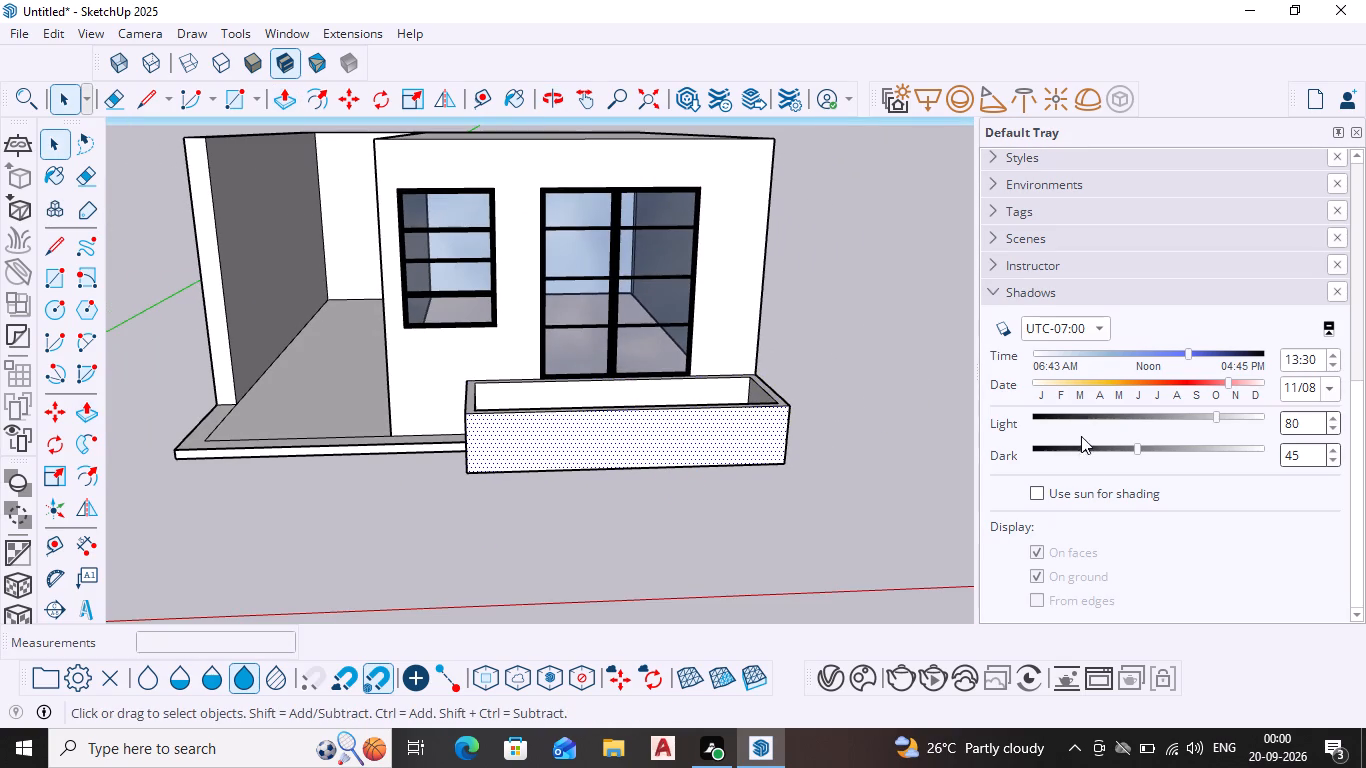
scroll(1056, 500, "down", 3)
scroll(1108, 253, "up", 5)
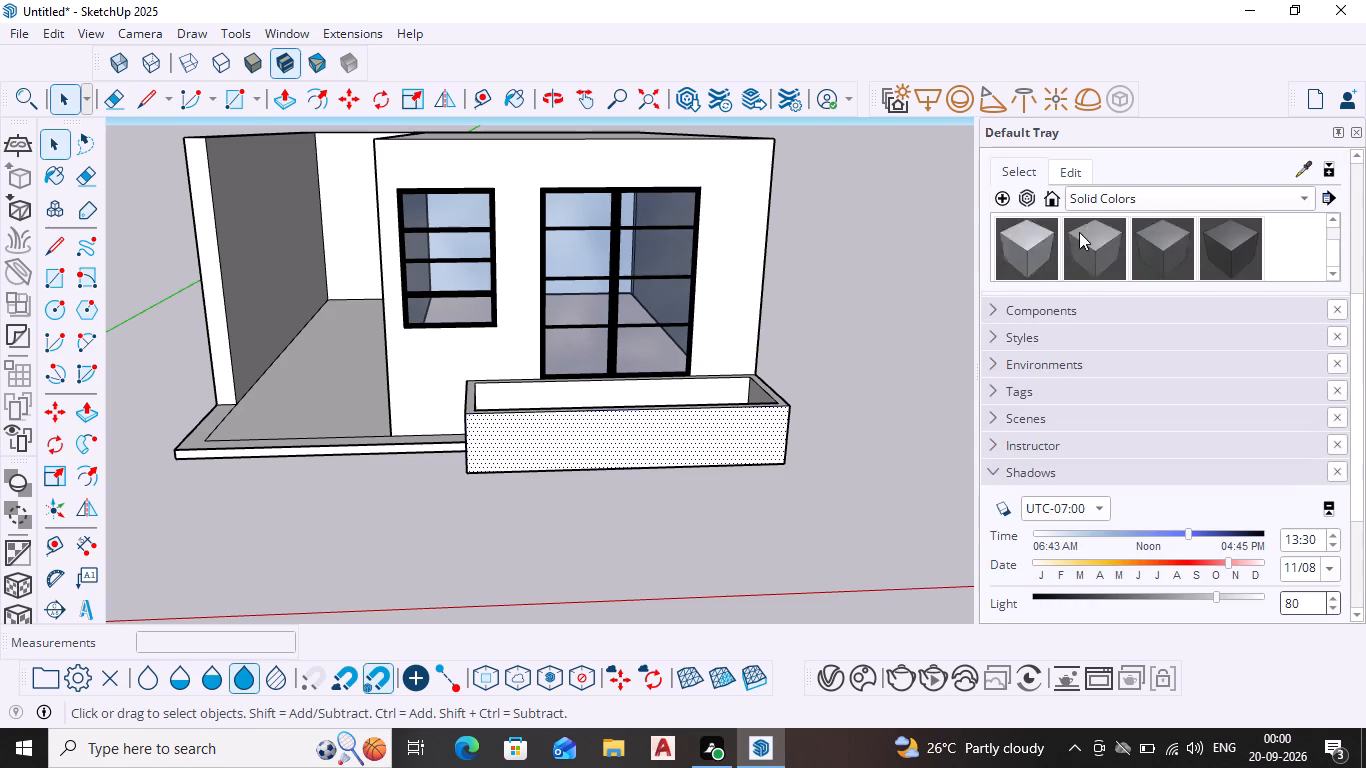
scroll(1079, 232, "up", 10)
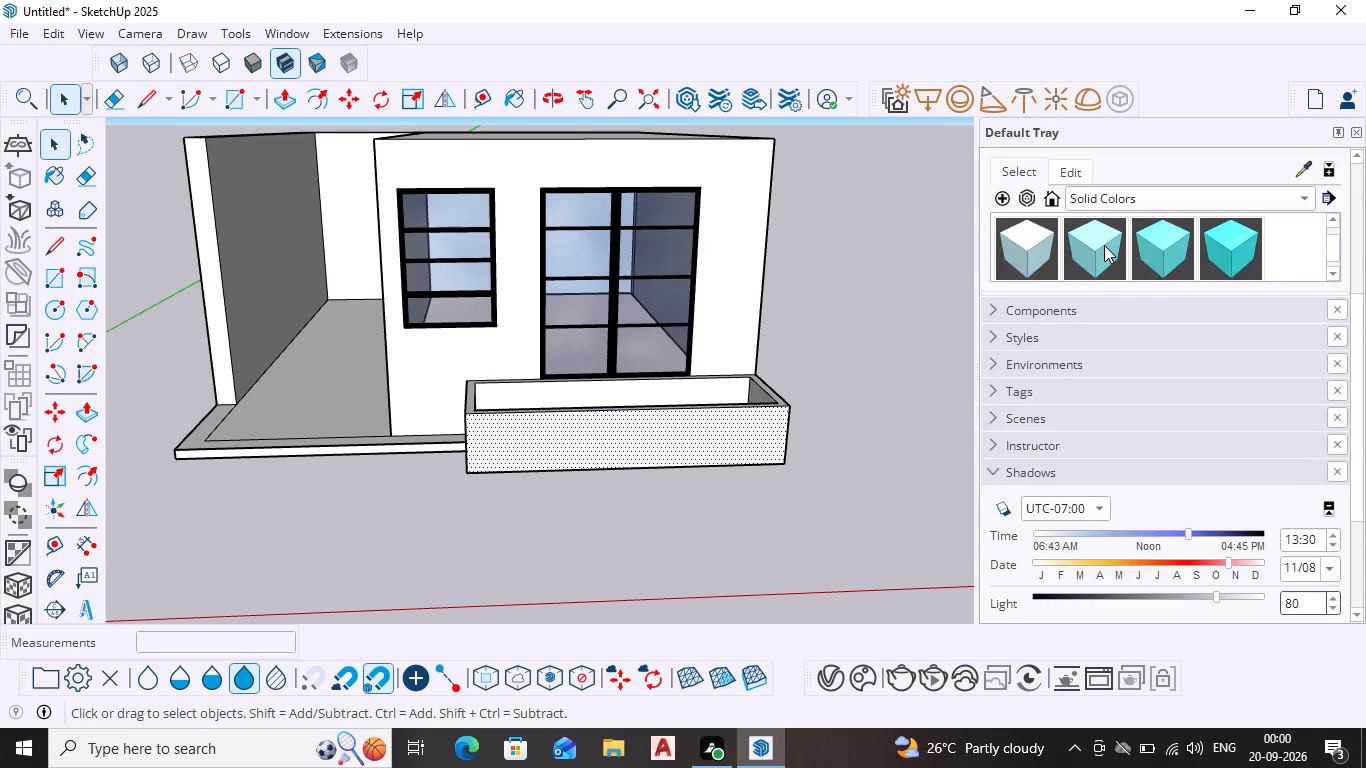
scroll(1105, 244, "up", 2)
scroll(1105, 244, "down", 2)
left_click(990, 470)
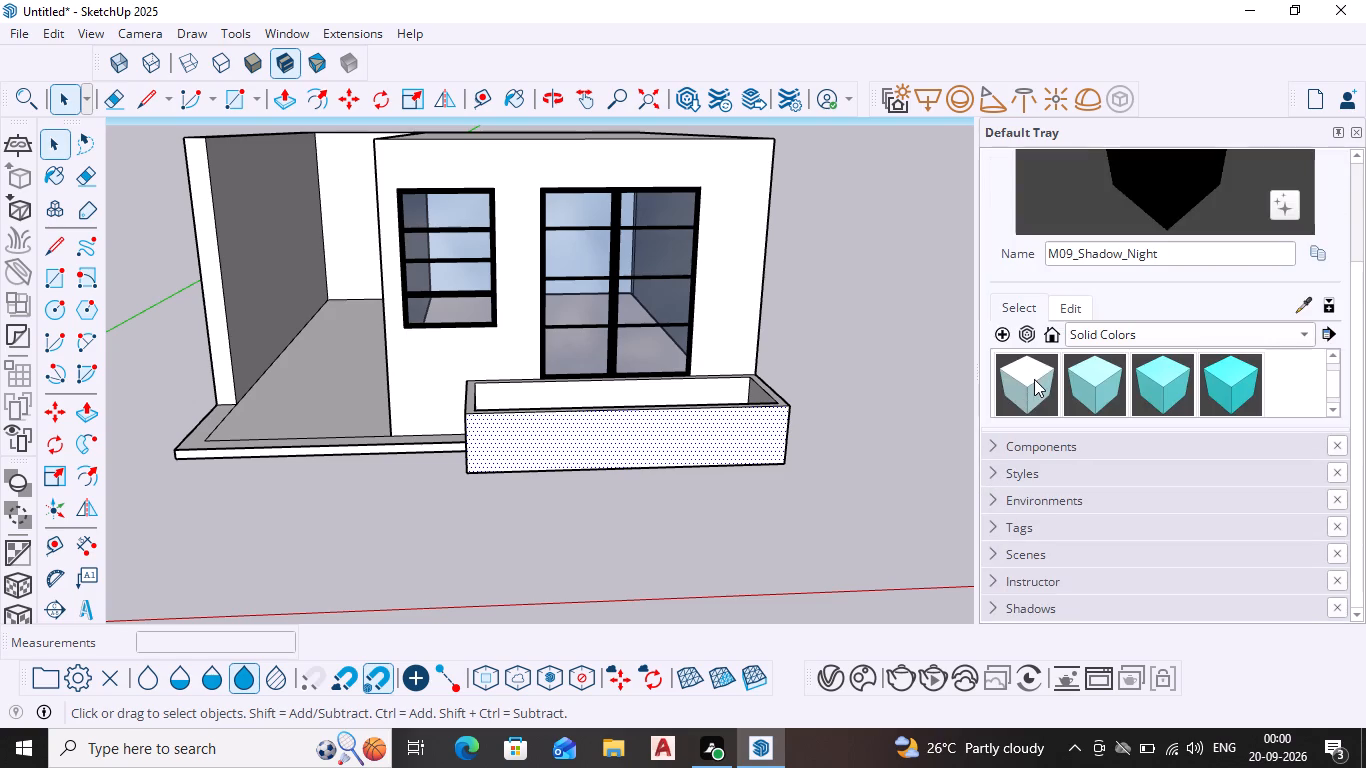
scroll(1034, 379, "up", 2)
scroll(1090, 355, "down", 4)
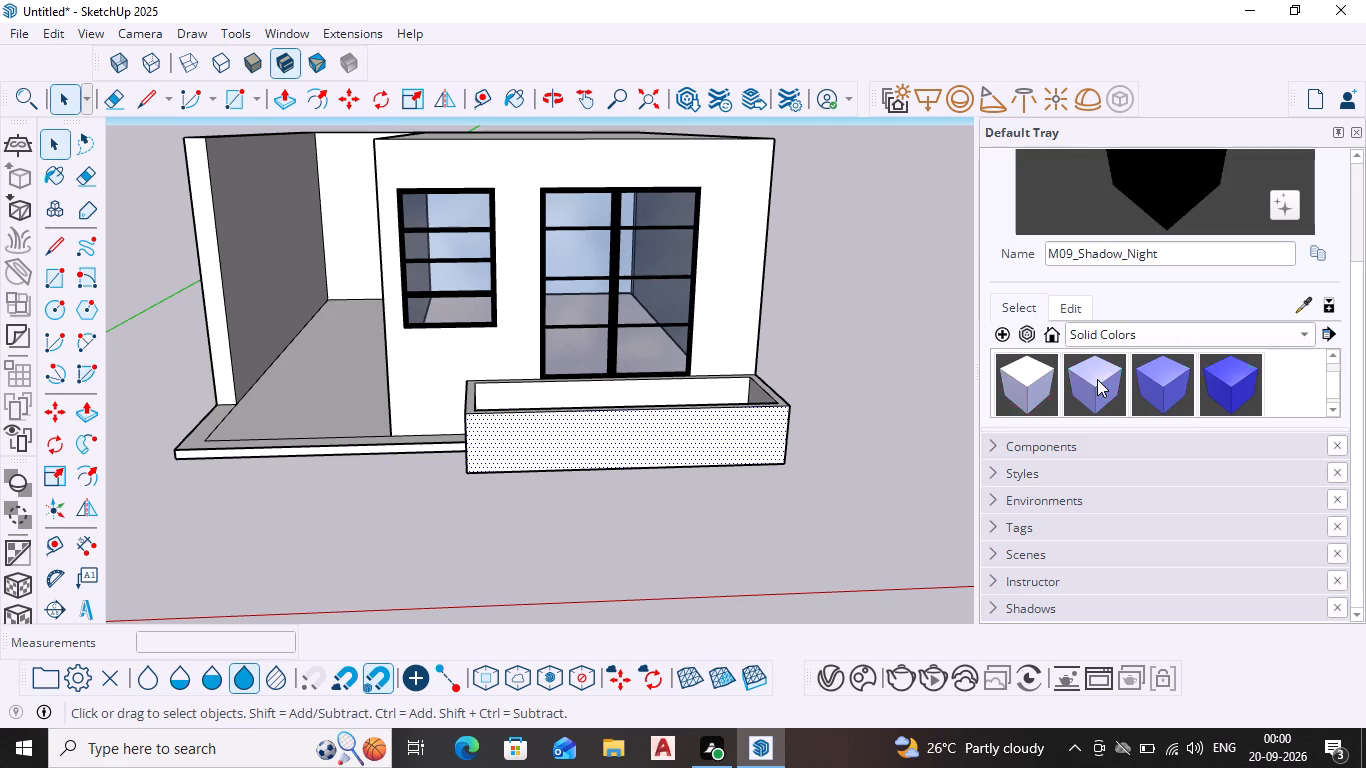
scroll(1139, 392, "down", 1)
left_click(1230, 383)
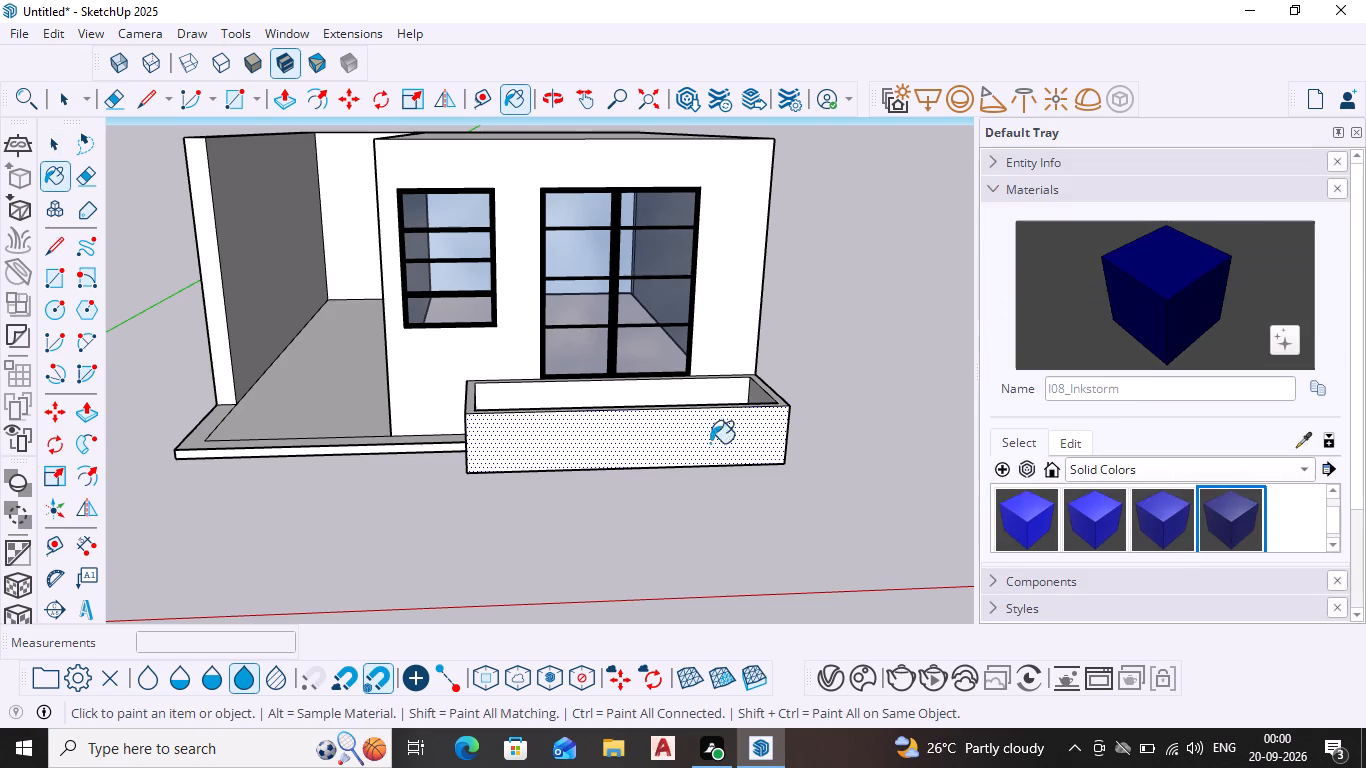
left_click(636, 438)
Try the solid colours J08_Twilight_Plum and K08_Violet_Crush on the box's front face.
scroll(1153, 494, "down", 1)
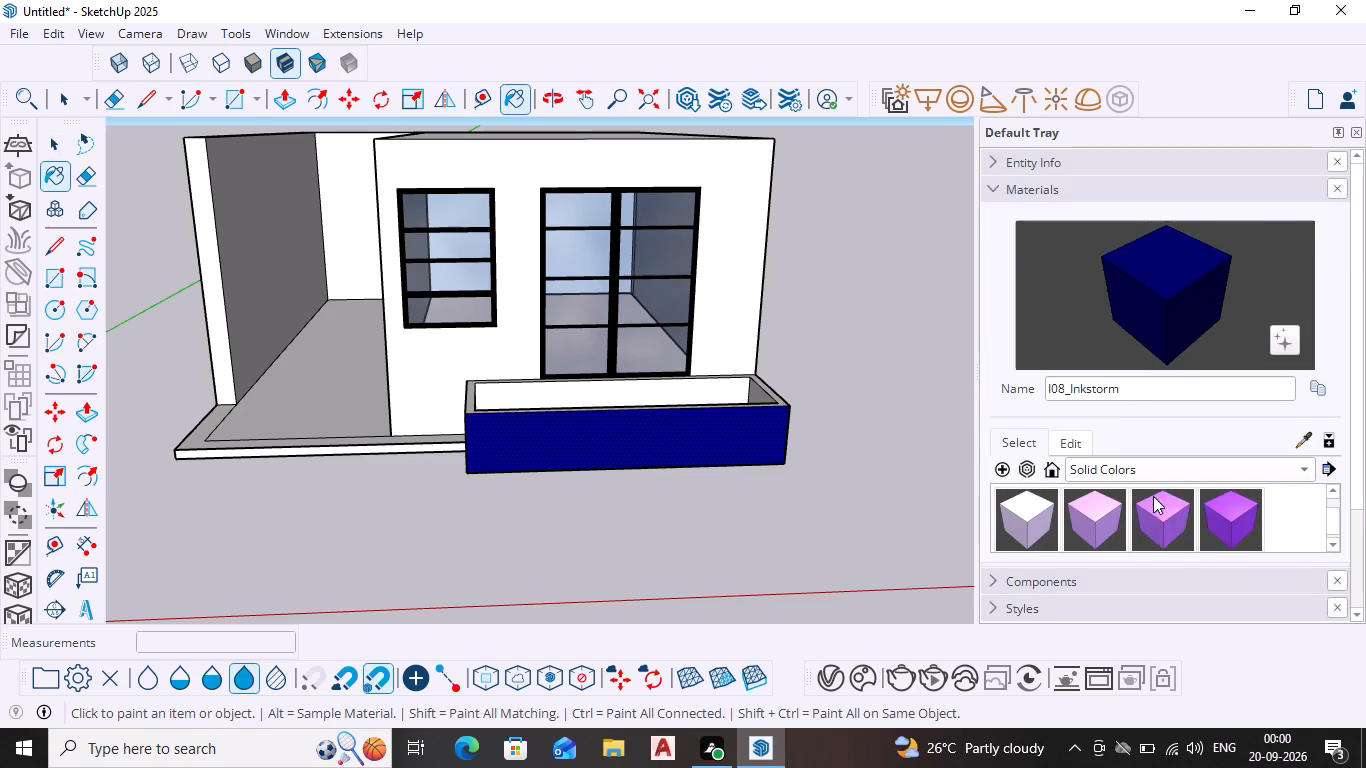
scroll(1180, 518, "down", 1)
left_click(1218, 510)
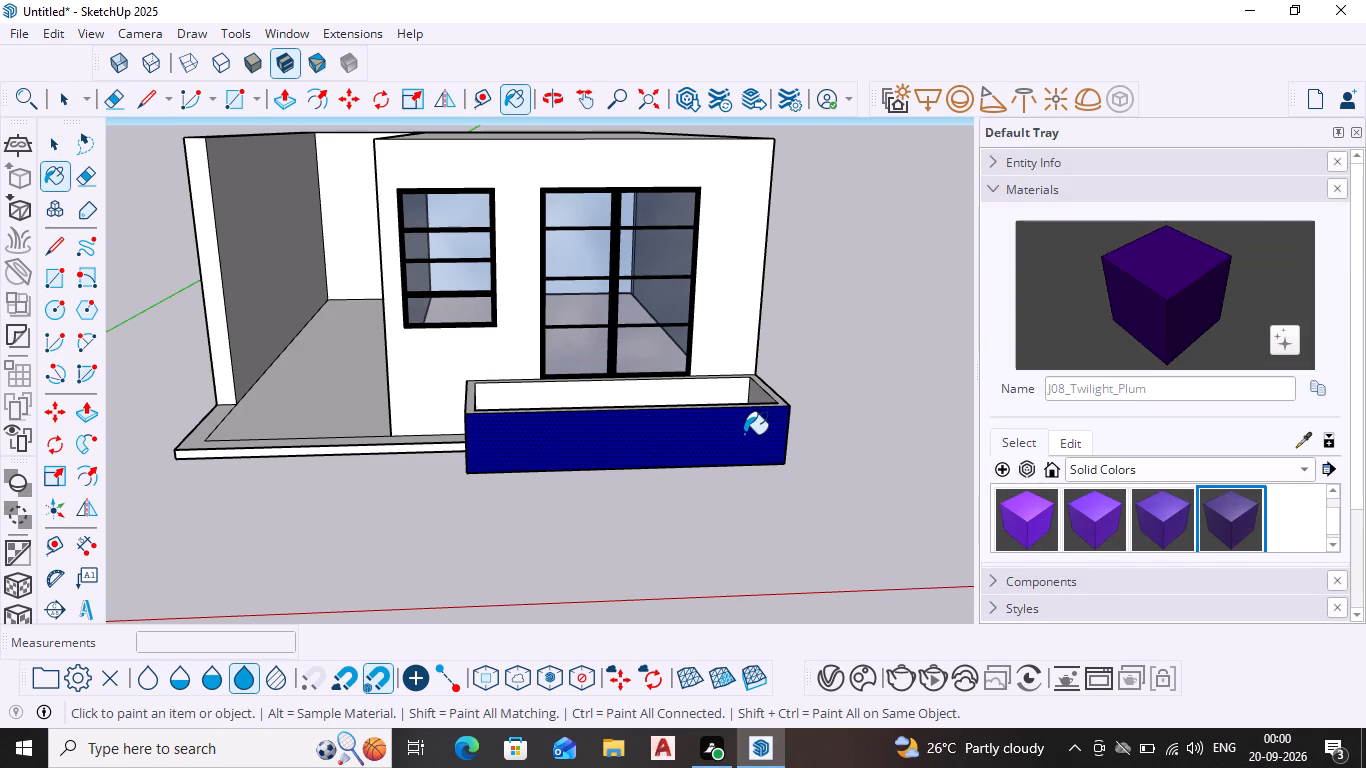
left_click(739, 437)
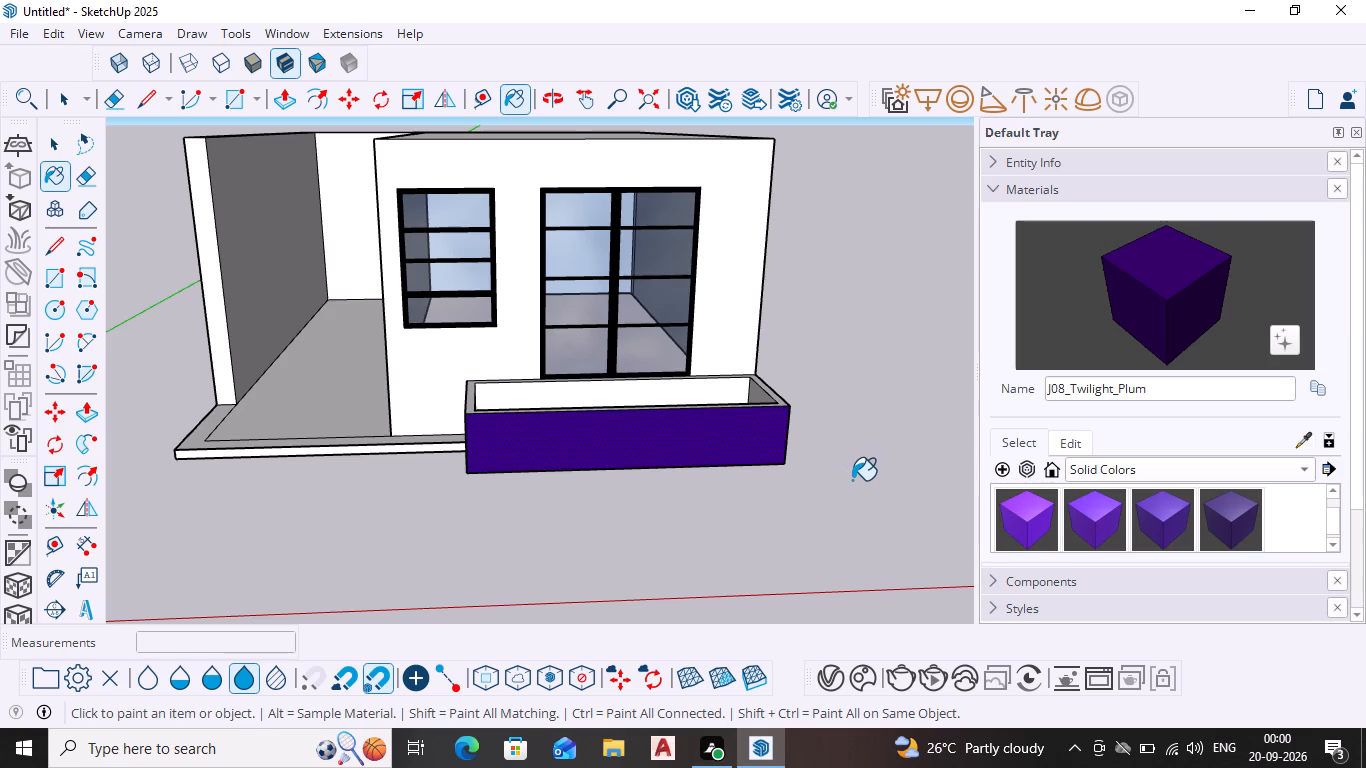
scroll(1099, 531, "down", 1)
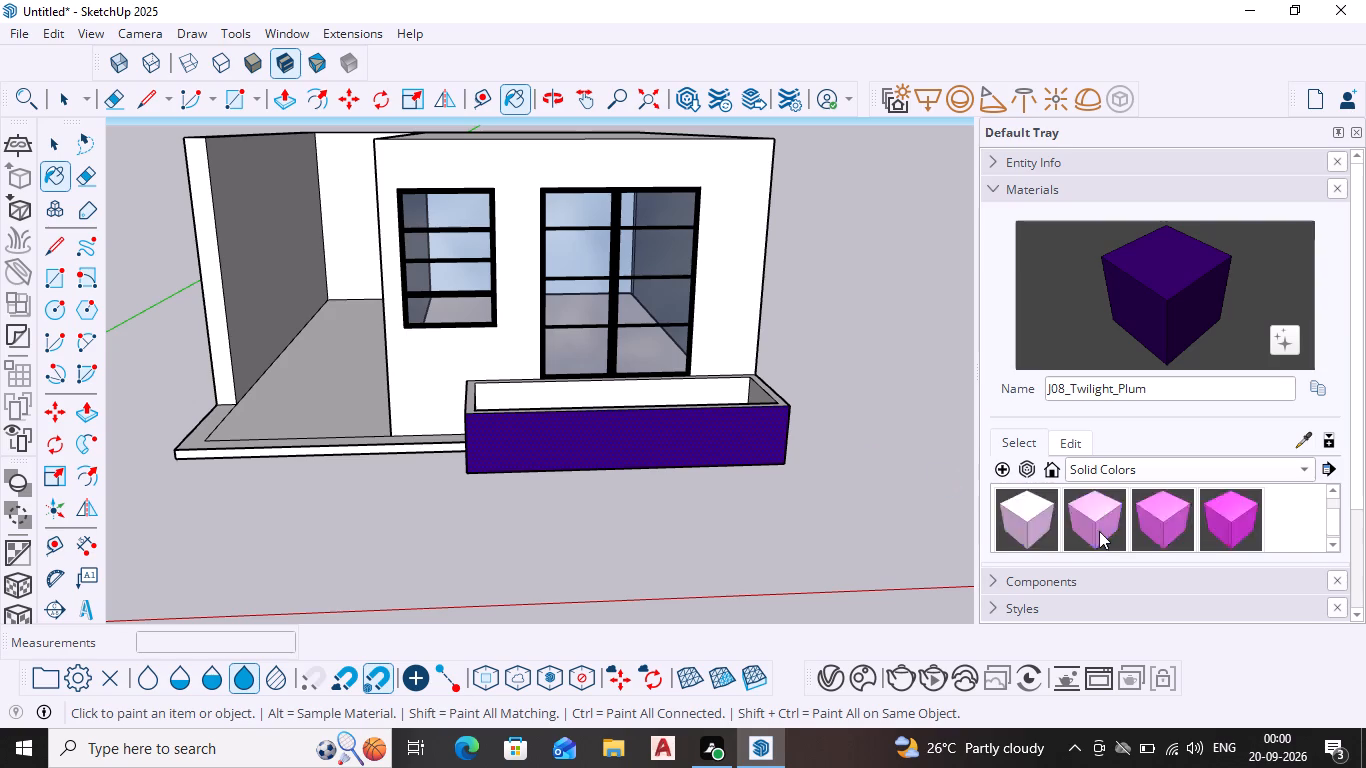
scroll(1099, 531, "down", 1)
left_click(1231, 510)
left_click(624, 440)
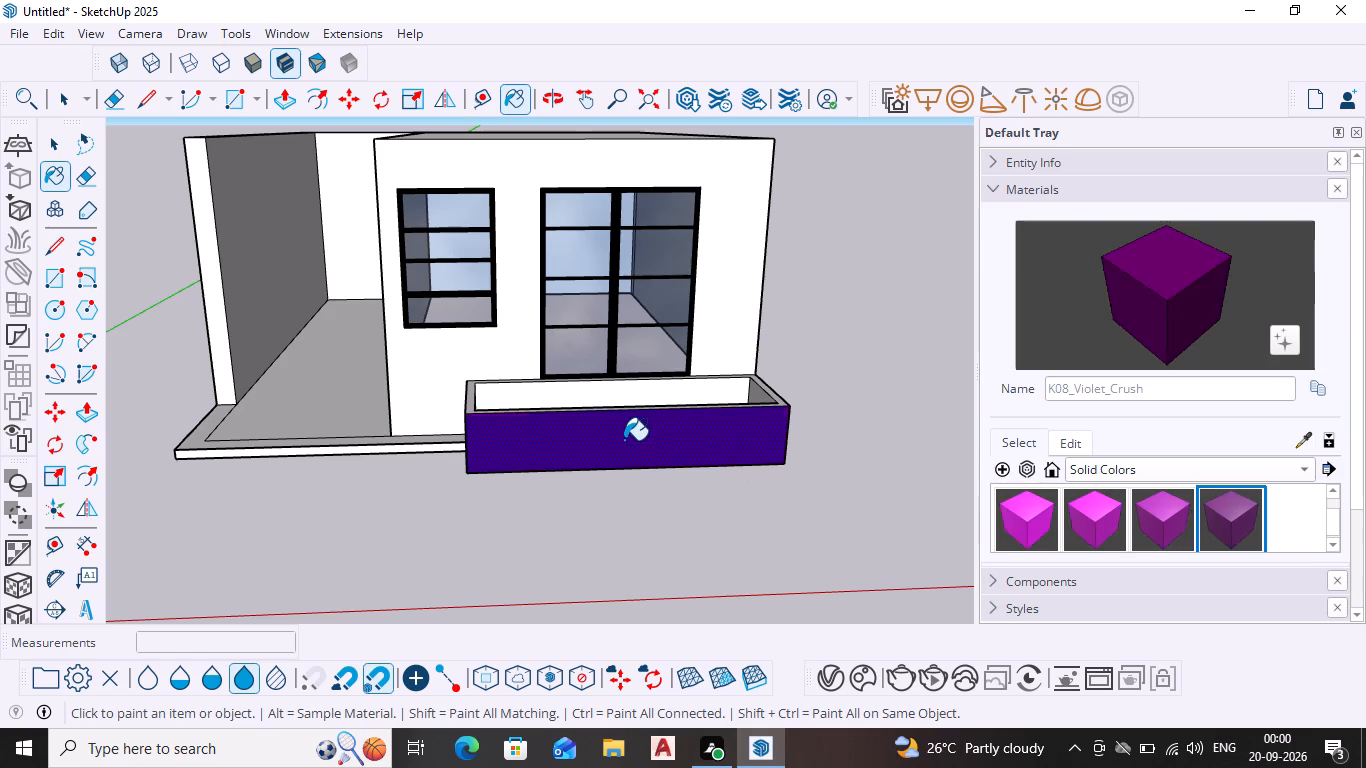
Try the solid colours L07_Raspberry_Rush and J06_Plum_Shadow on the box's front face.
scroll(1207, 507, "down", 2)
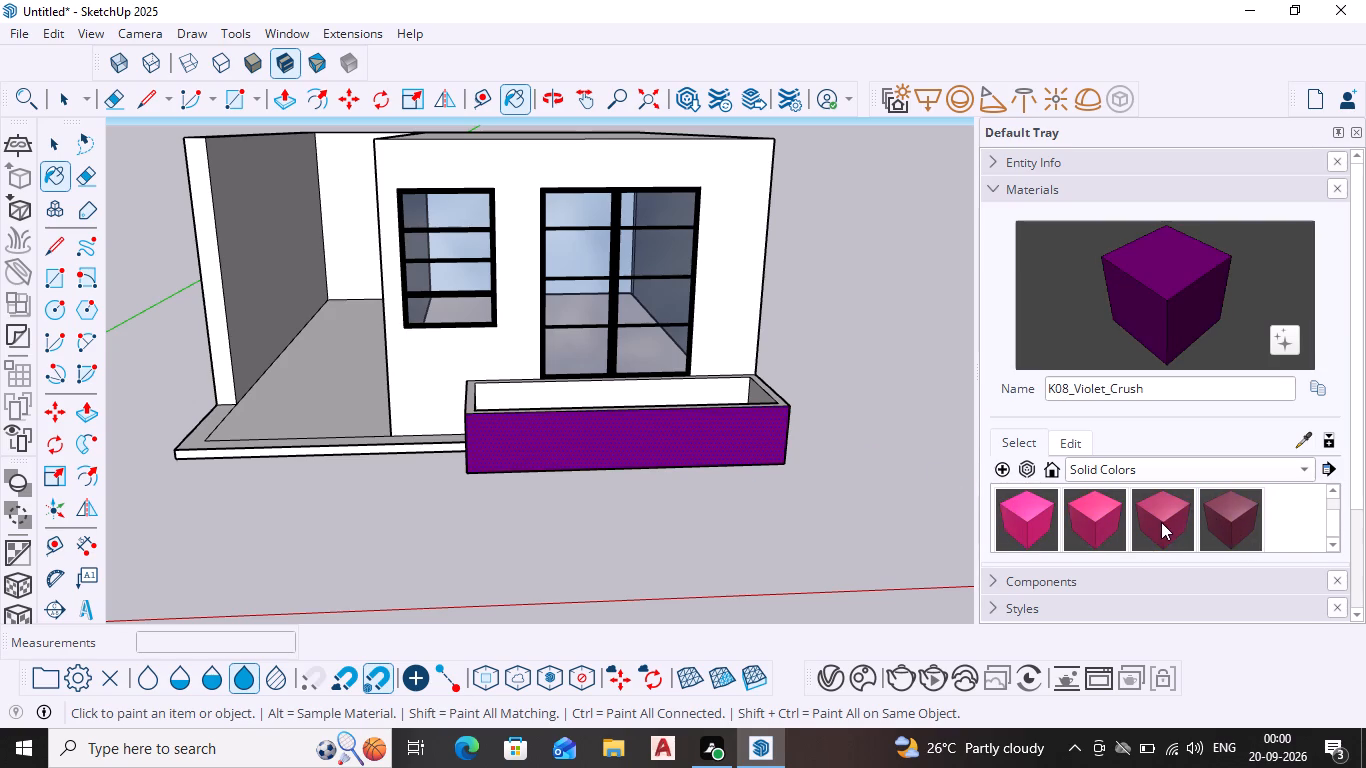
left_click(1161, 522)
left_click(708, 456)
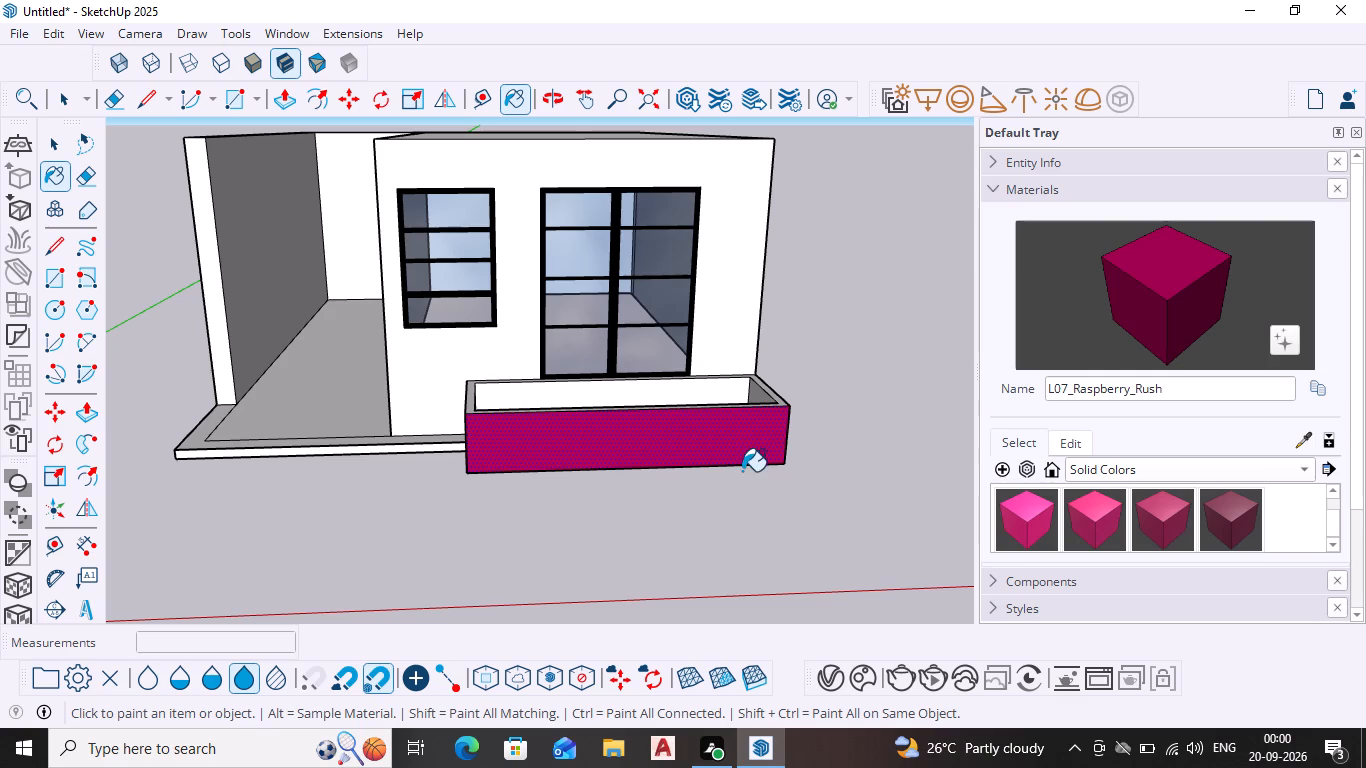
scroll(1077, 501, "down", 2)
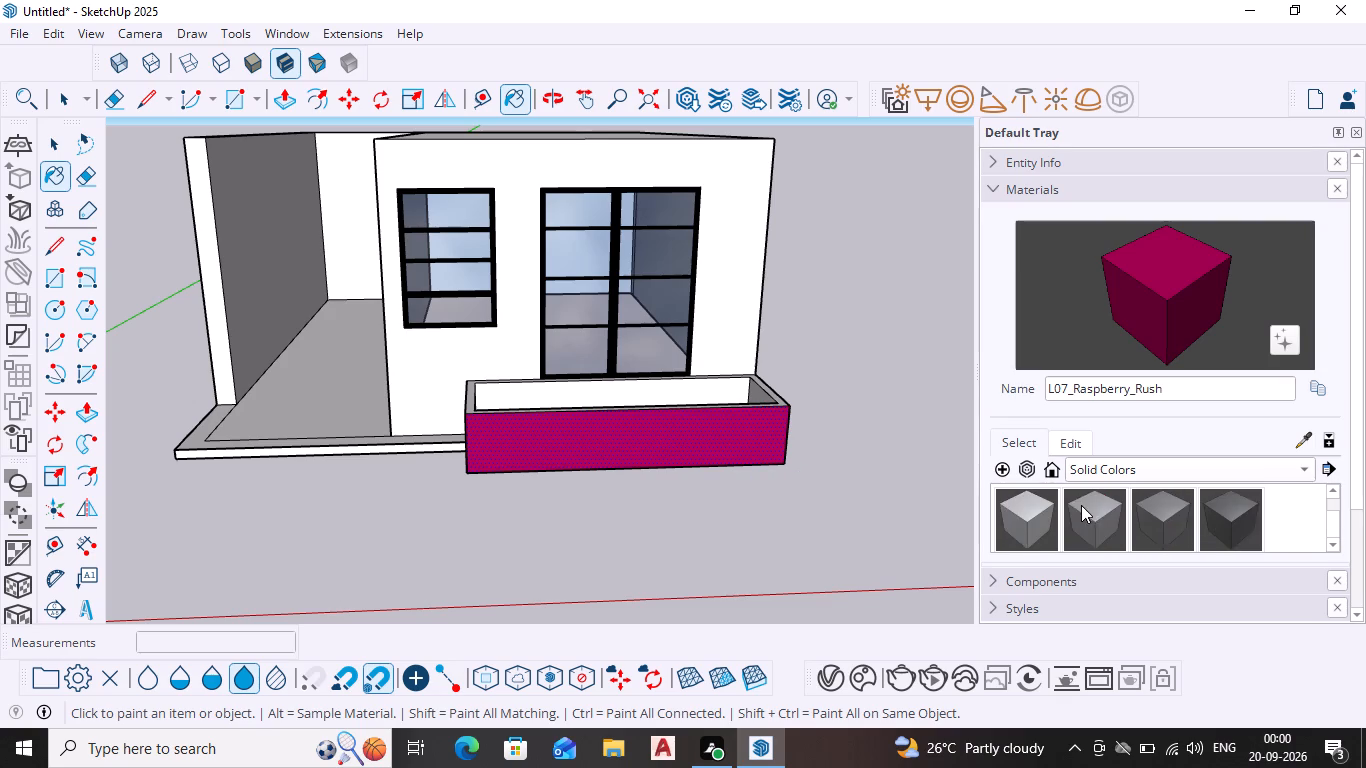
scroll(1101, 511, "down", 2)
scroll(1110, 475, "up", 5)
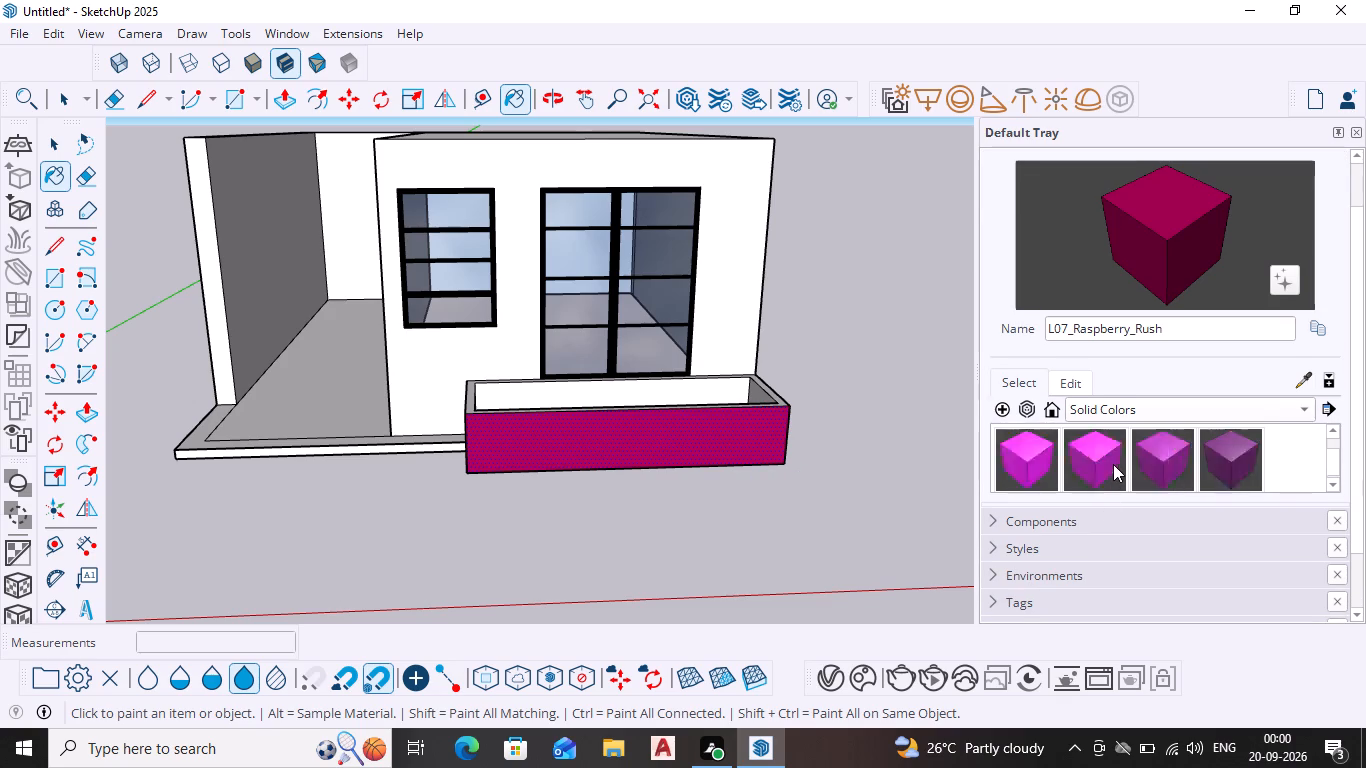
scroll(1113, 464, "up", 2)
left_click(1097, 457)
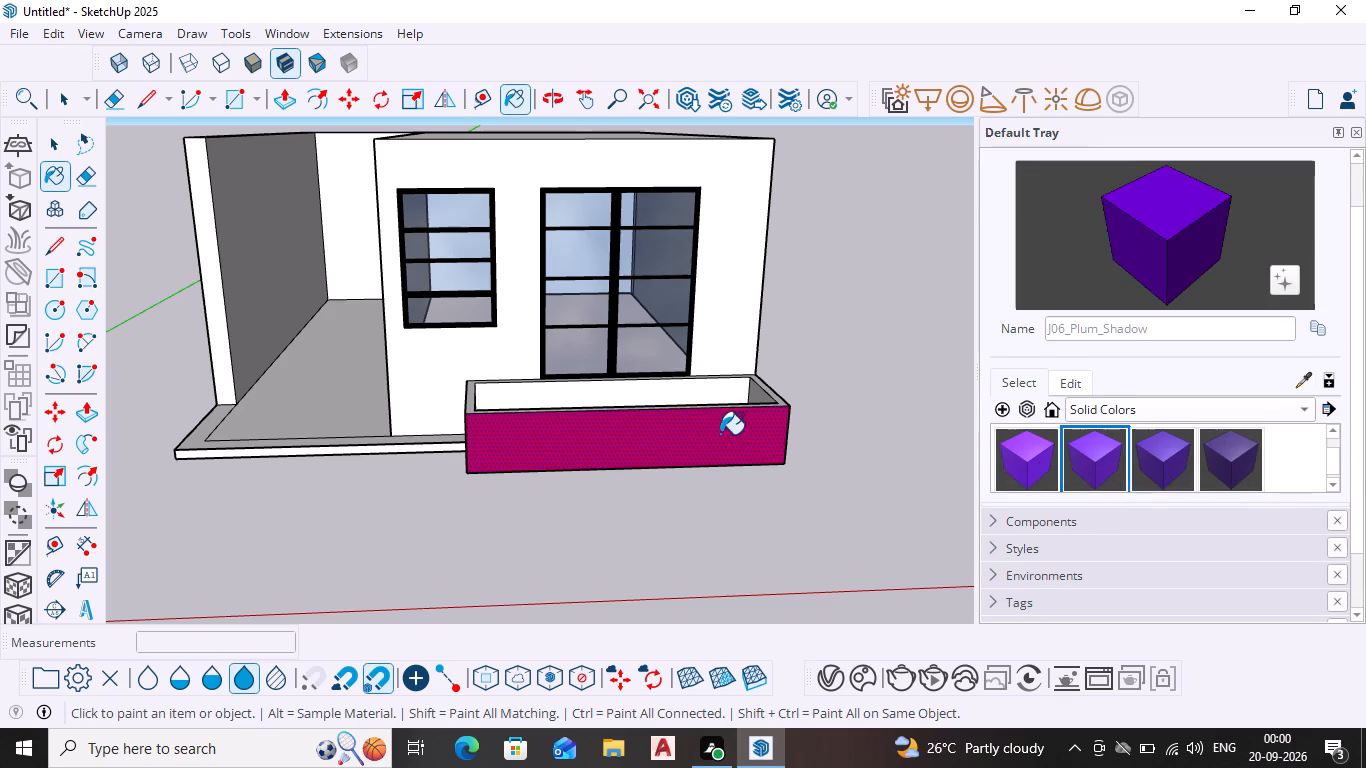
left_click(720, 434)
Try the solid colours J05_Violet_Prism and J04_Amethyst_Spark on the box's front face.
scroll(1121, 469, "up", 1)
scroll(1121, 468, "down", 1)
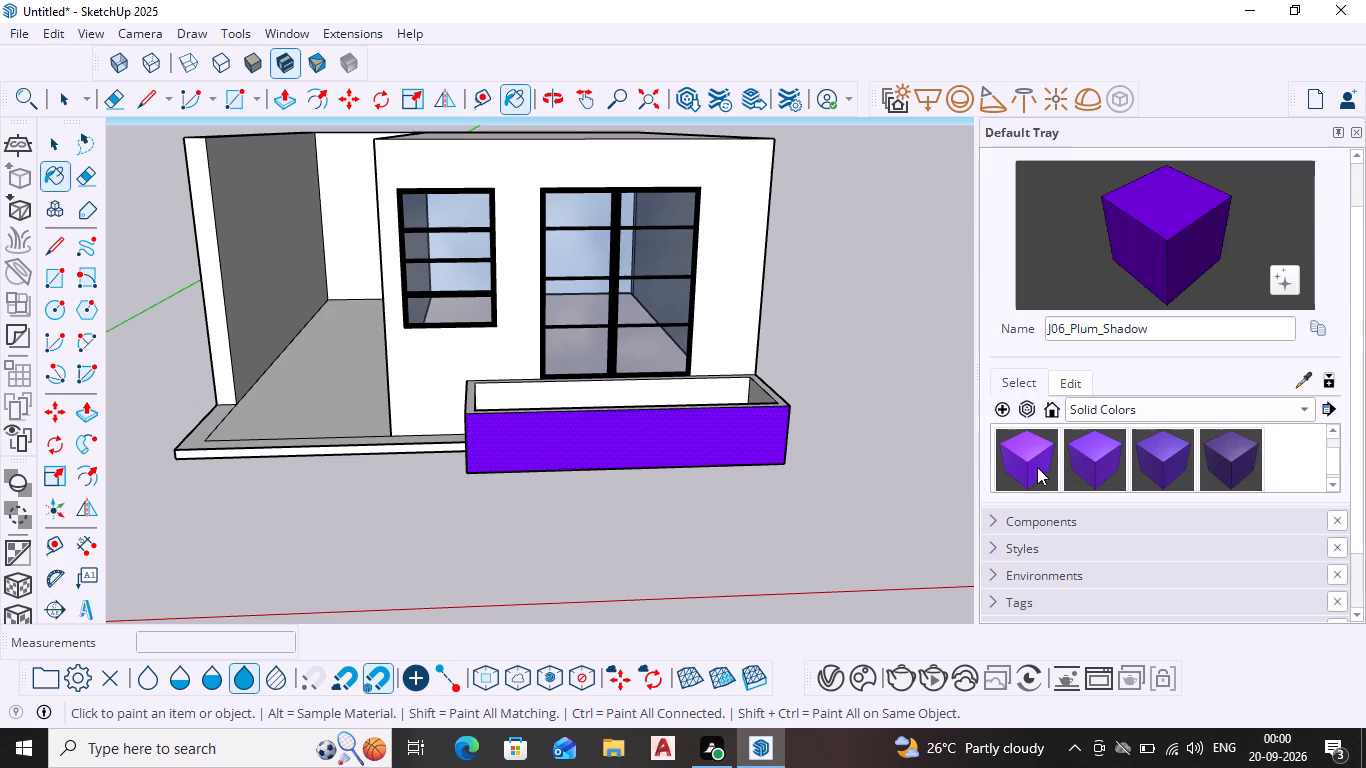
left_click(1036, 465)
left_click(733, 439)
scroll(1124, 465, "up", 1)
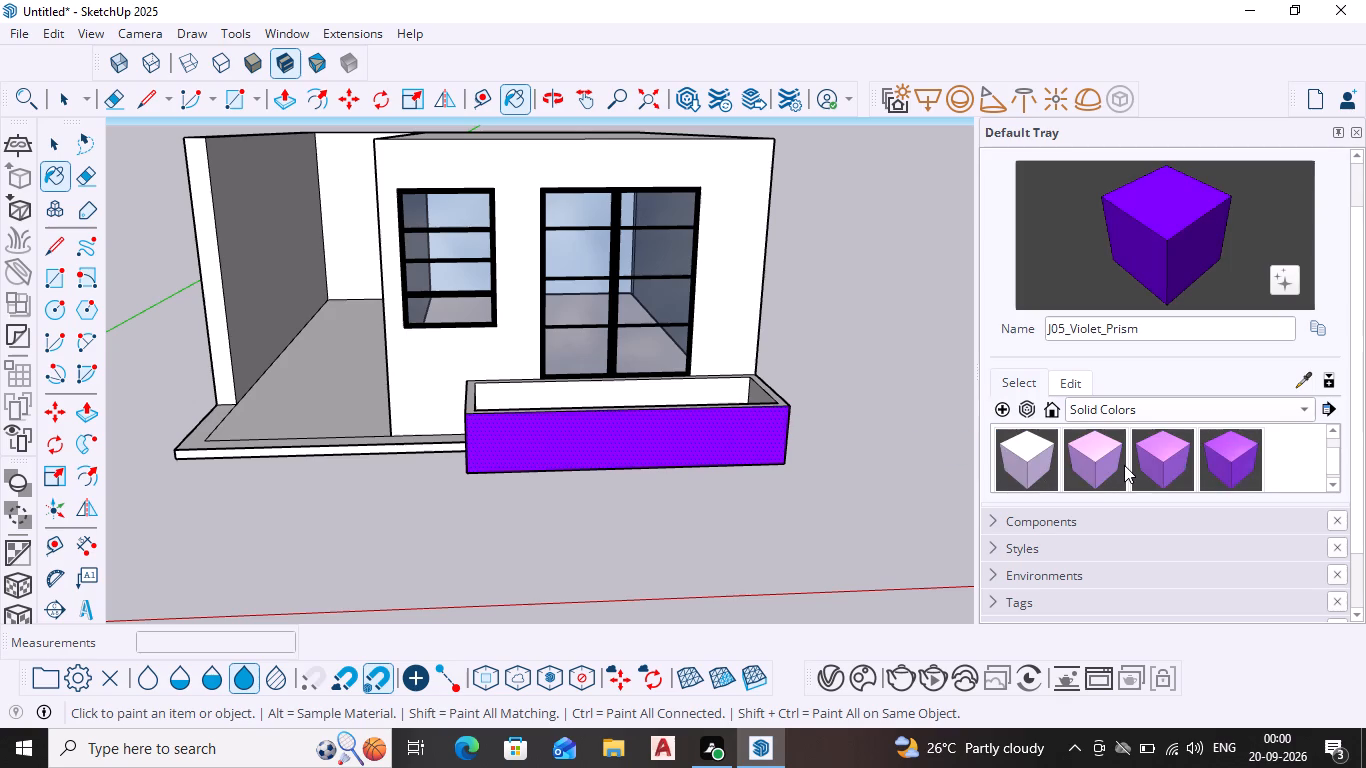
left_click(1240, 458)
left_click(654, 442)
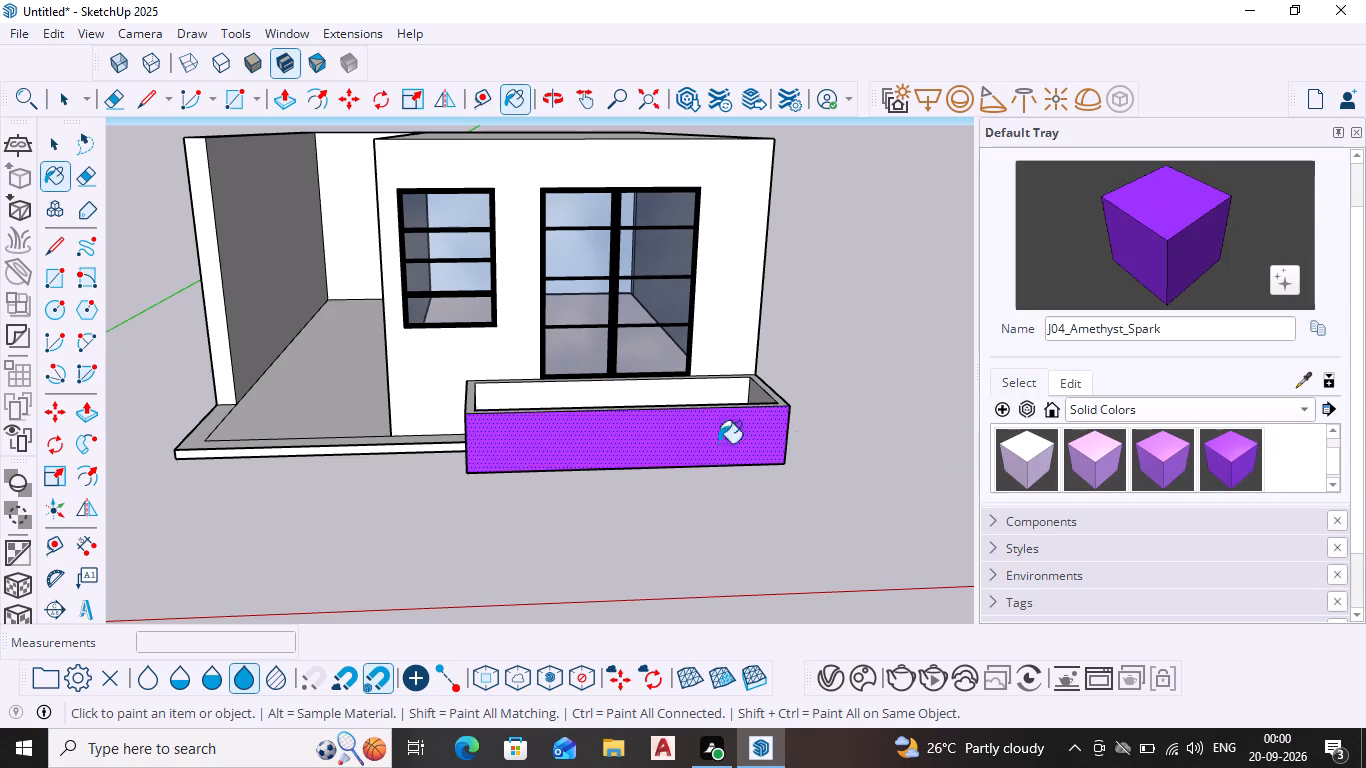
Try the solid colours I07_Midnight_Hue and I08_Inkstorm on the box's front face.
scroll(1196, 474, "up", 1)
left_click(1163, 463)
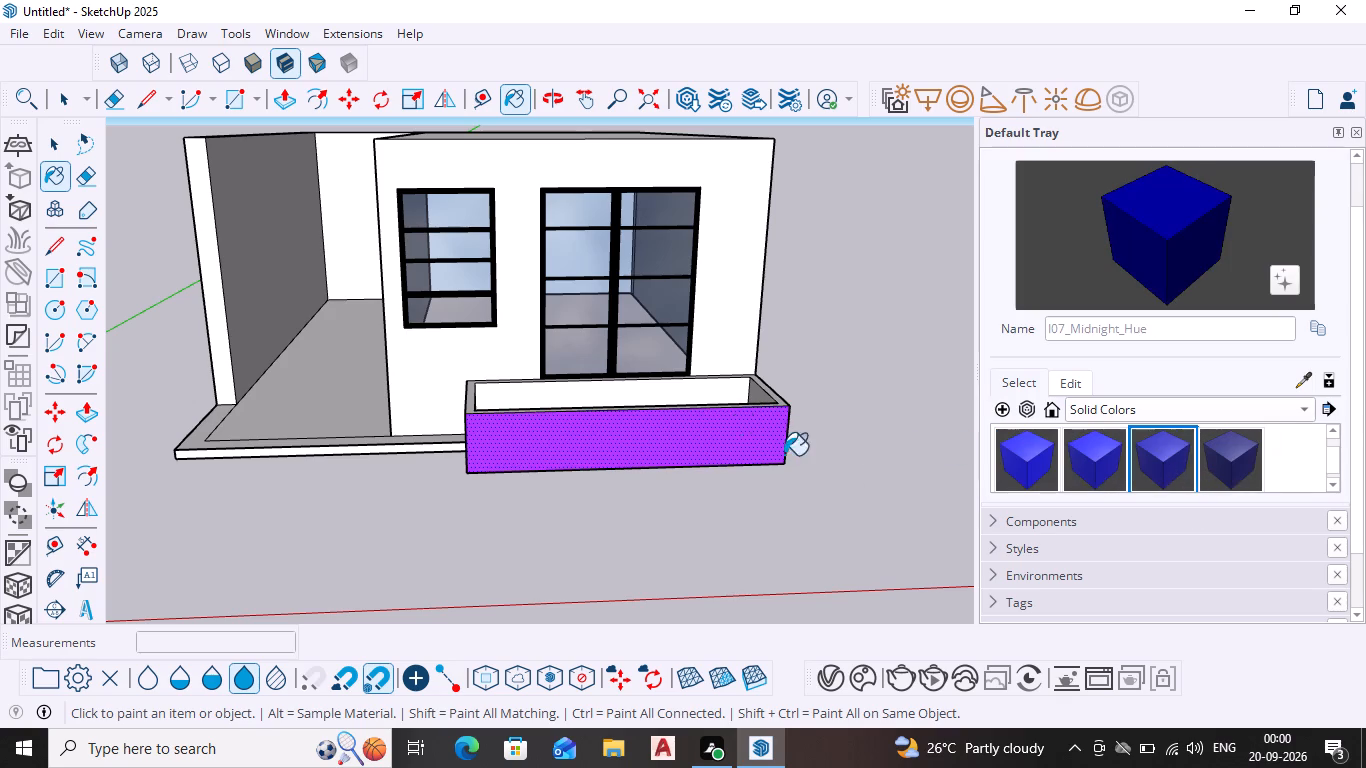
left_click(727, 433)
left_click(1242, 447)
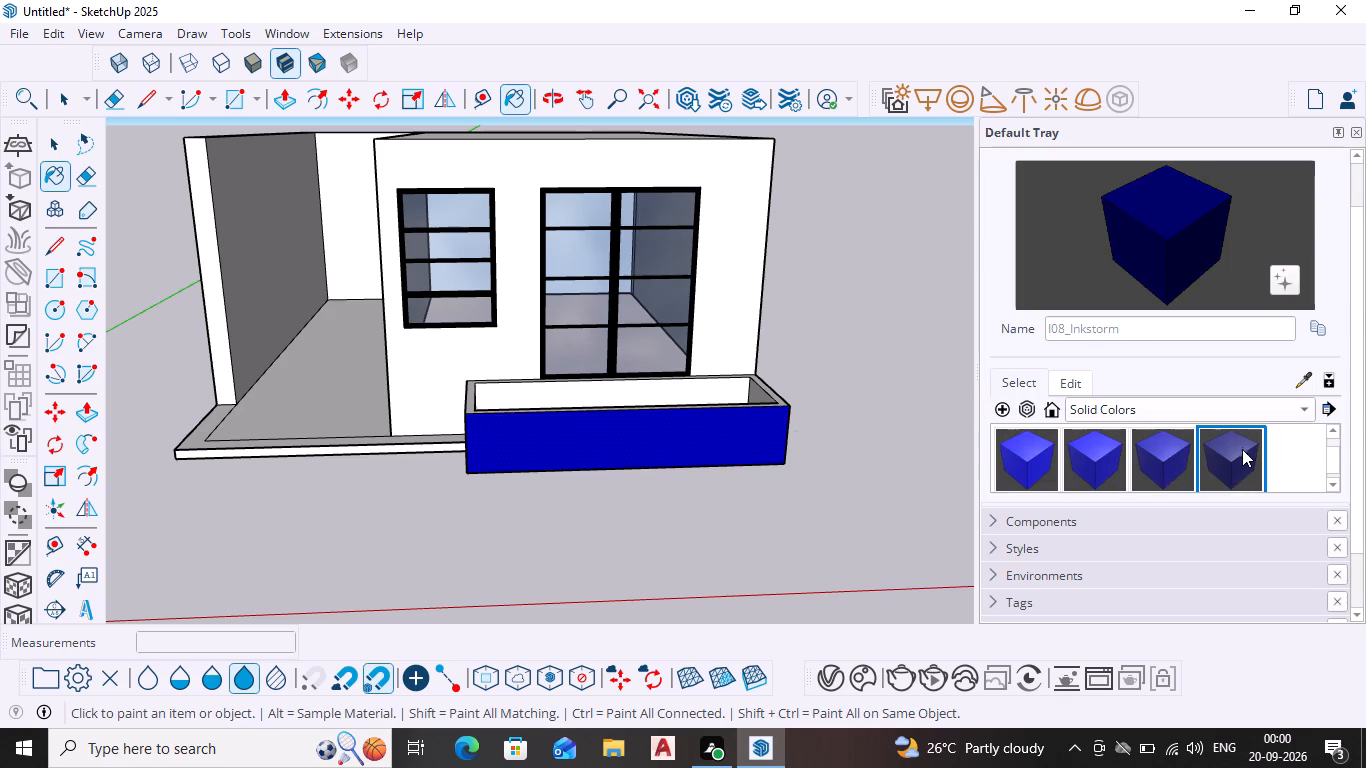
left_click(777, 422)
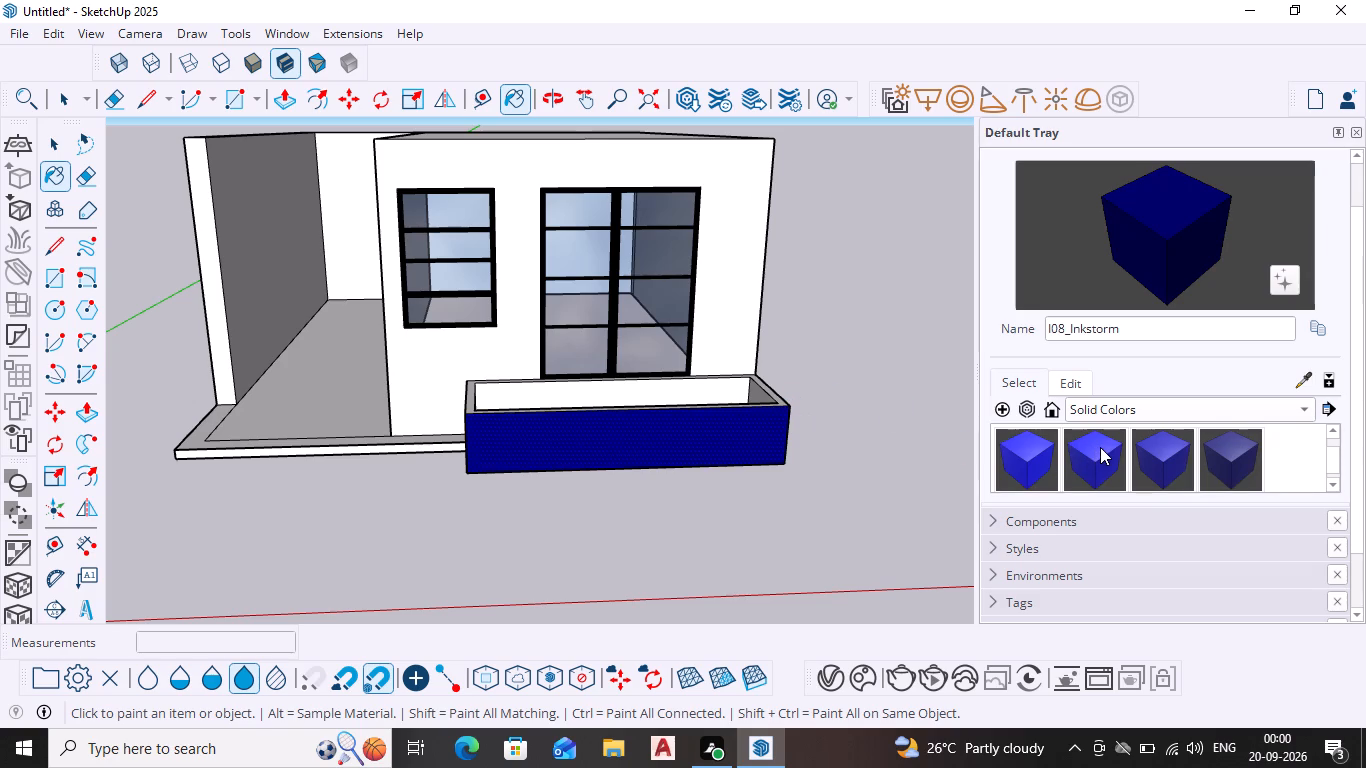
Paint the box's front face with the solid colour I03_Bluebell_Mist.
scroll(1103, 452, "up", 1)
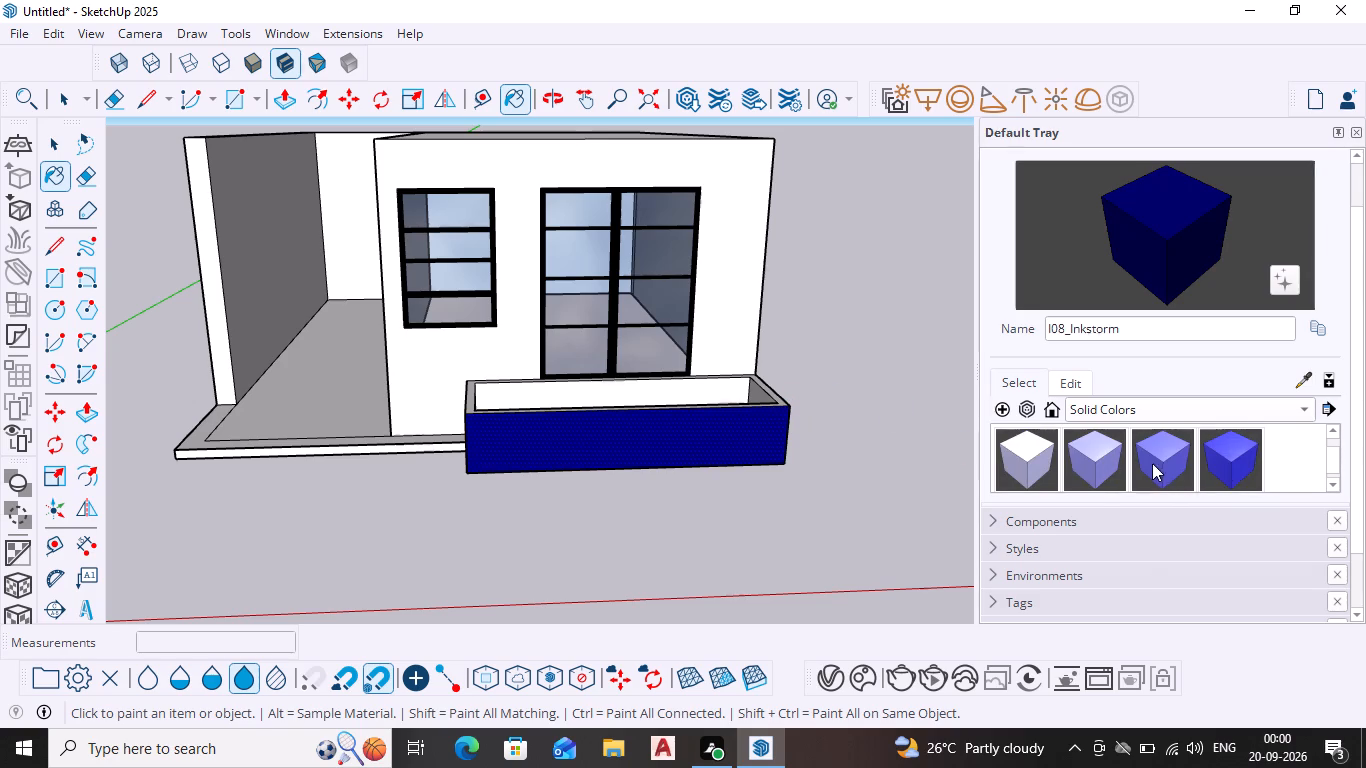
left_click(1167, 462)
left_click(727, 448)
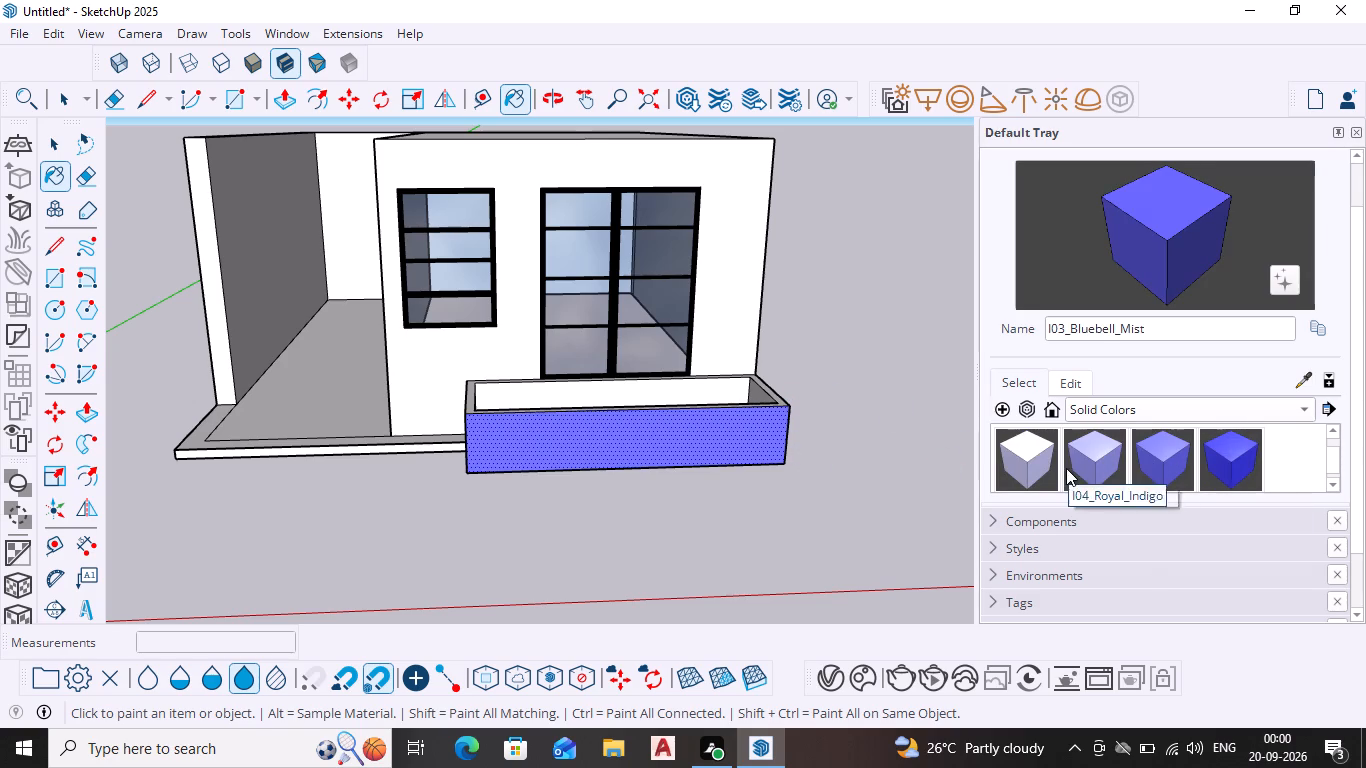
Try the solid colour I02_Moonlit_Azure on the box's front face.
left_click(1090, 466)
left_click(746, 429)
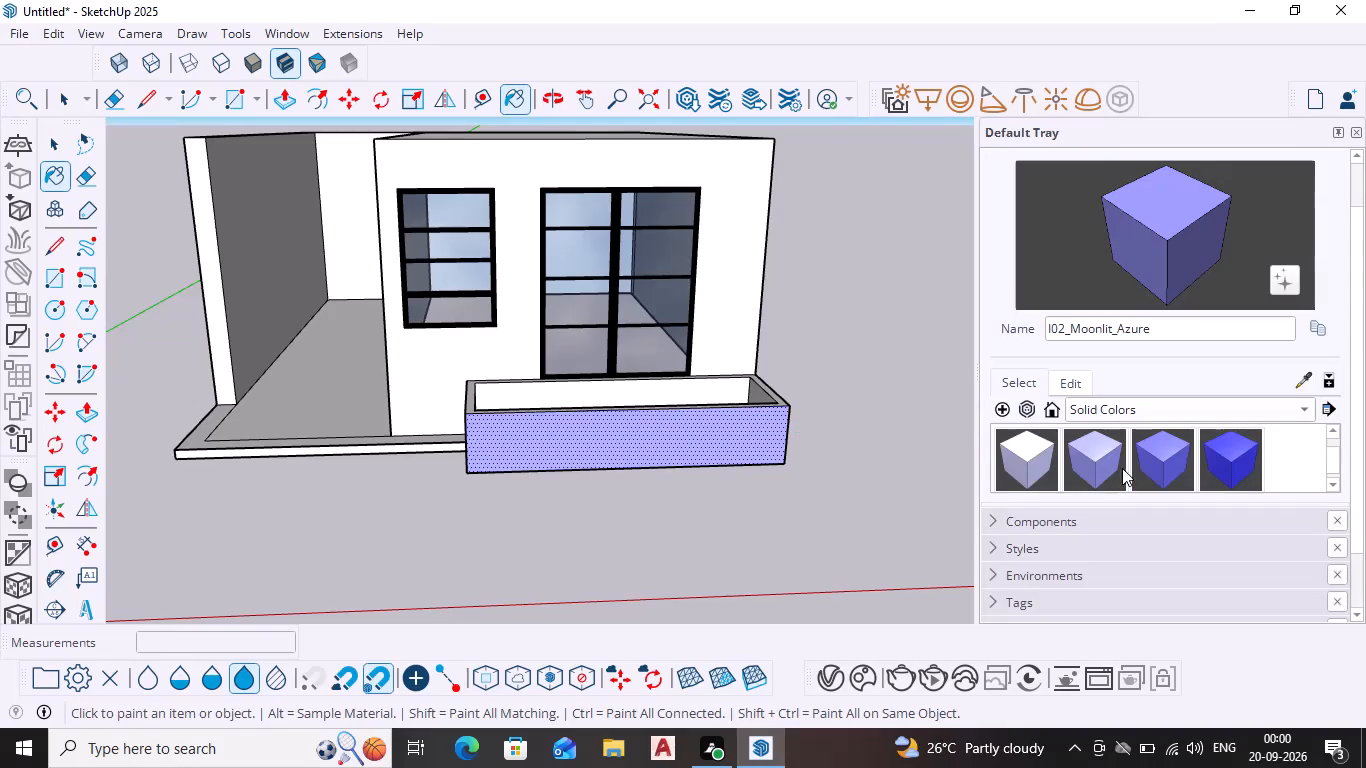
Paint the box's front face with the solid colour I03_Bluebell_Mist and leave the Paint tool.
left_click(1178, 465)
left_click(720, 446)
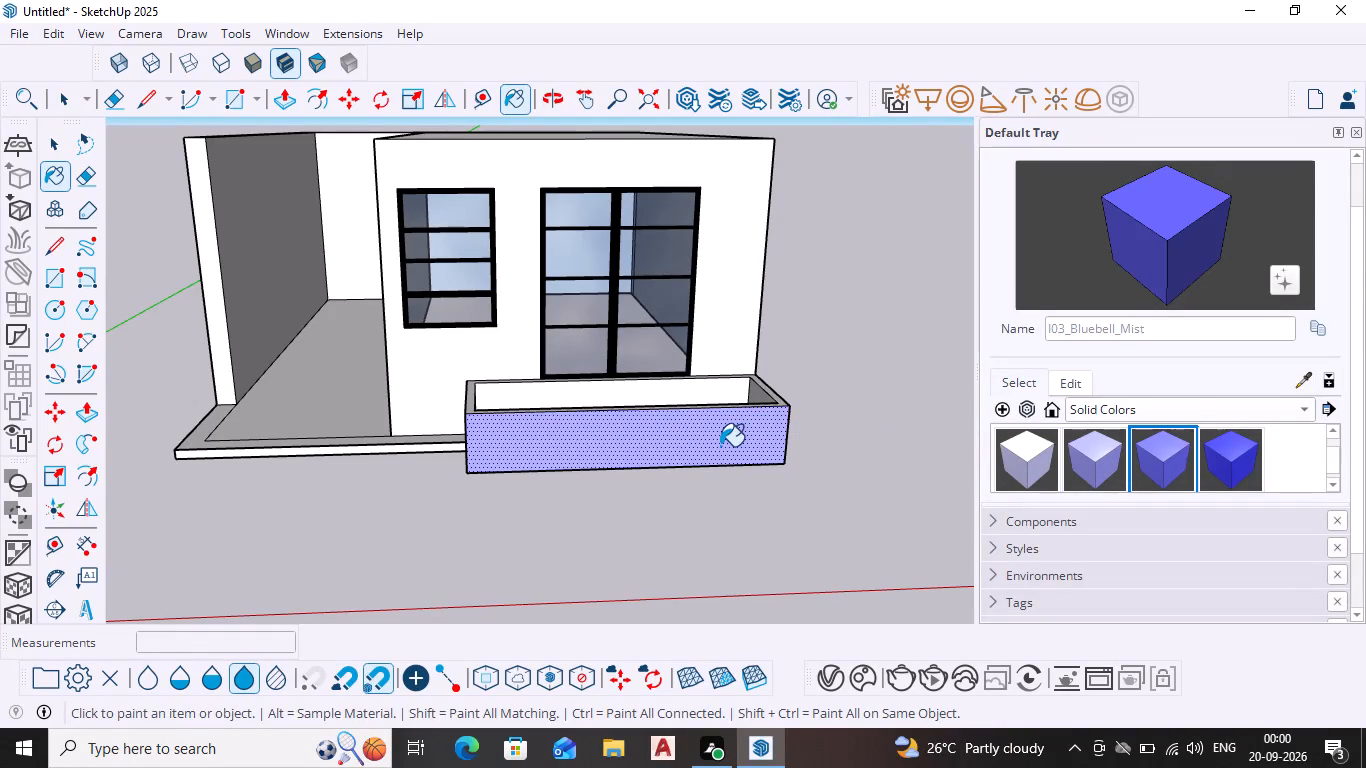
scroll(908, 447, "down", 3)
key("Escape")
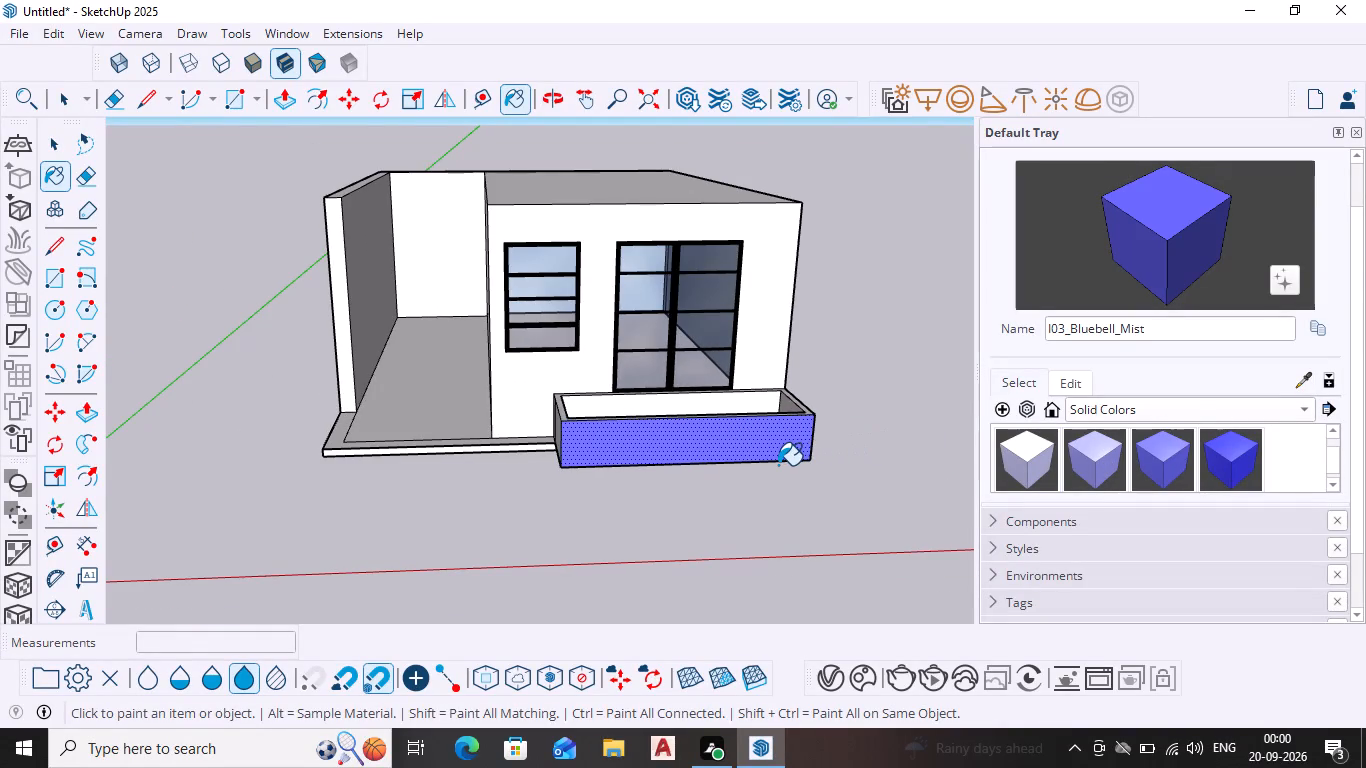
key("v")
type("vv")
key("space")
key("space")
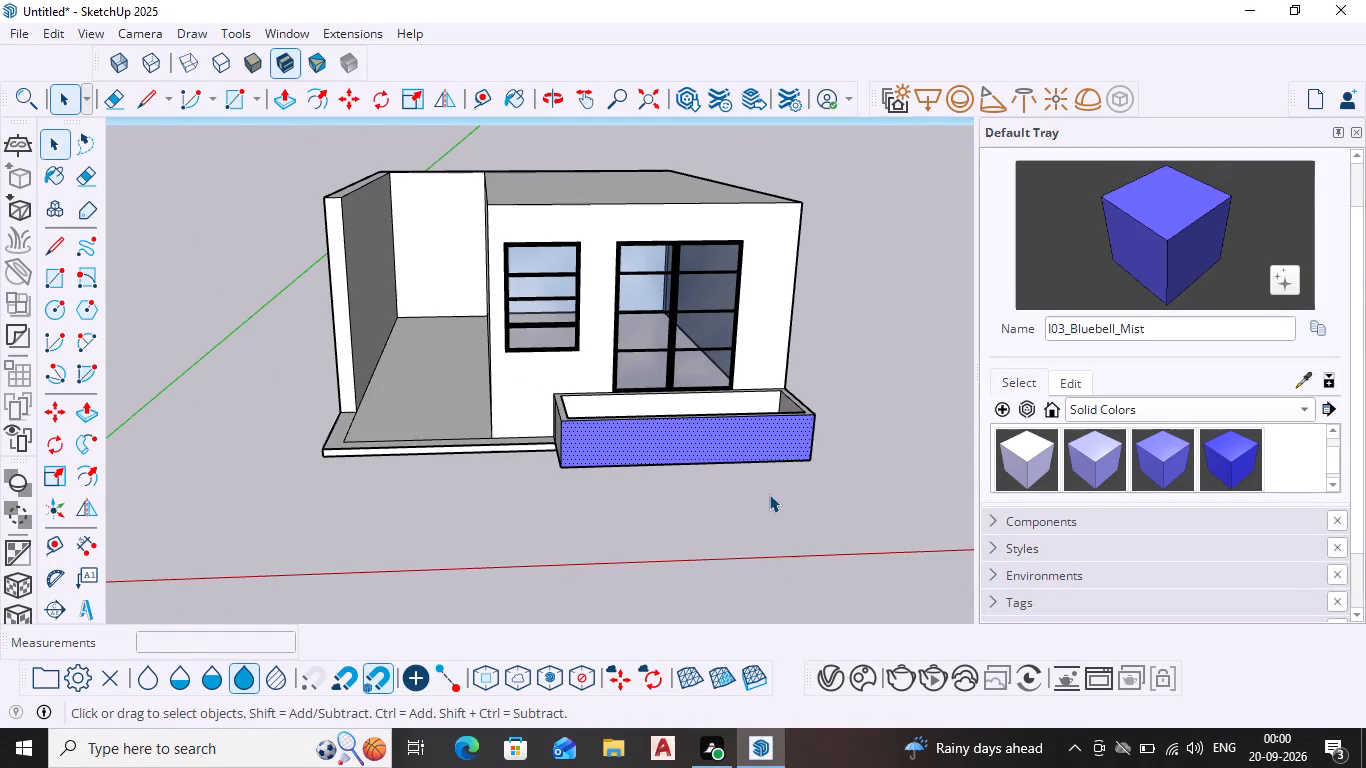
Examine the house with its coloured front box from the front and from above.
scroll(769, 494, "down", 1)
middle_click_drag(765, 494, 709, 505)
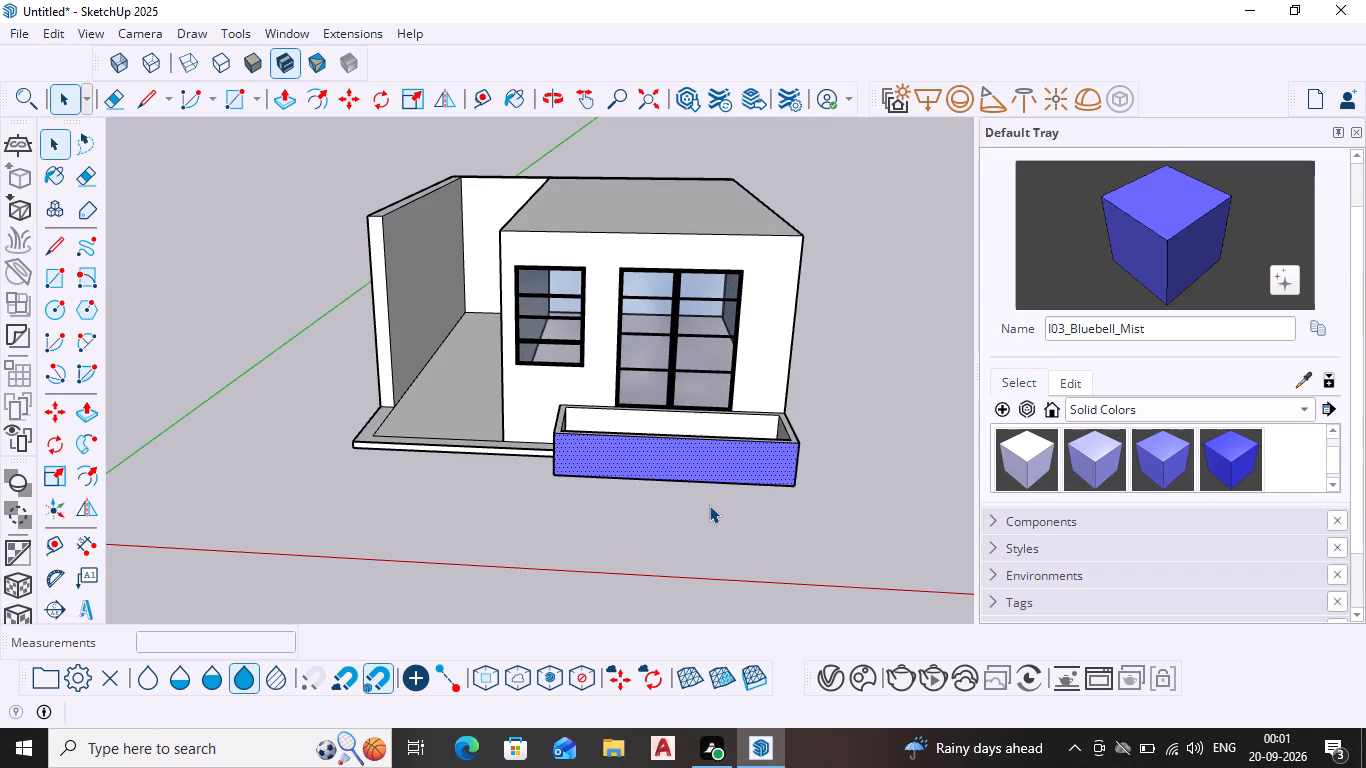
scroll(460, 454, "down", 1)
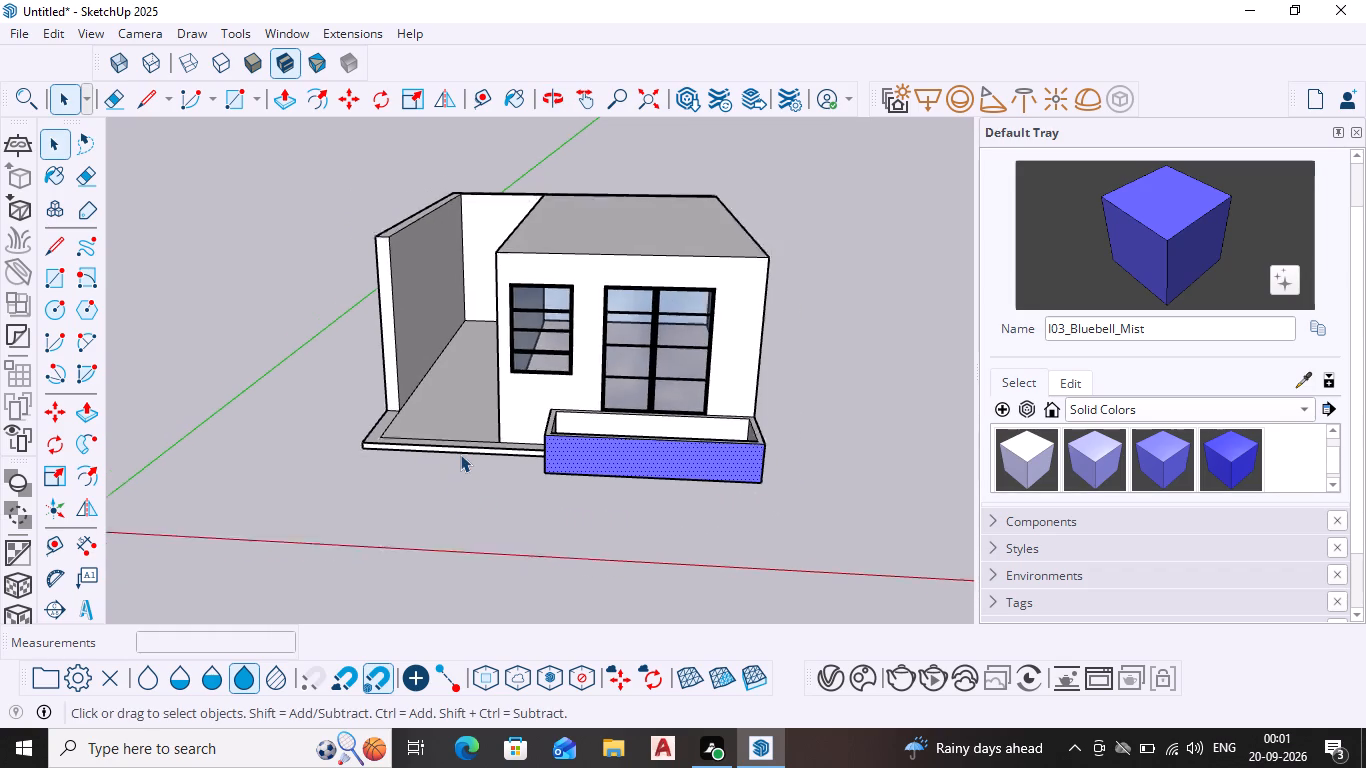
scroll(460, 454, "down", 1)
middle_click_drag(461, 453, 517, 421)
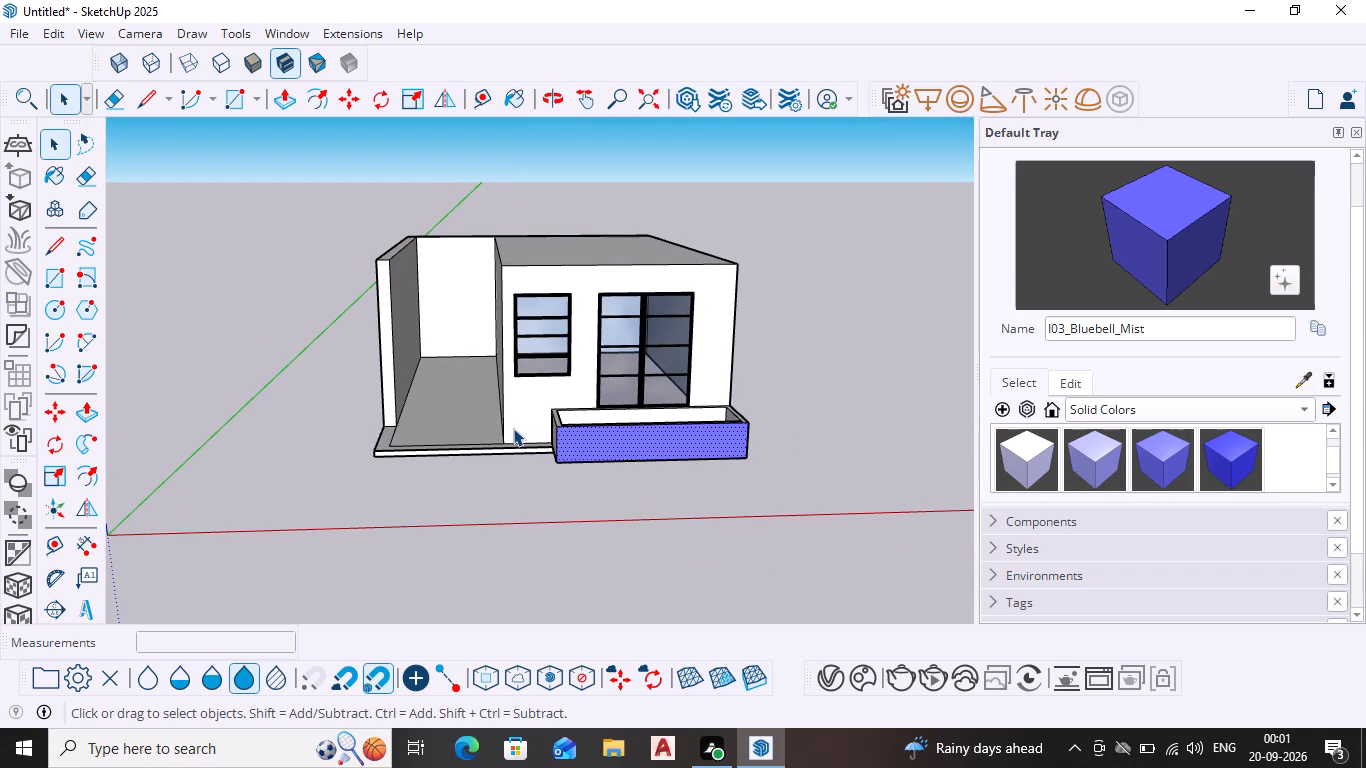
middle_click_drag(510, 396, 493, 559)
scroll(510, 398, "down", 1)
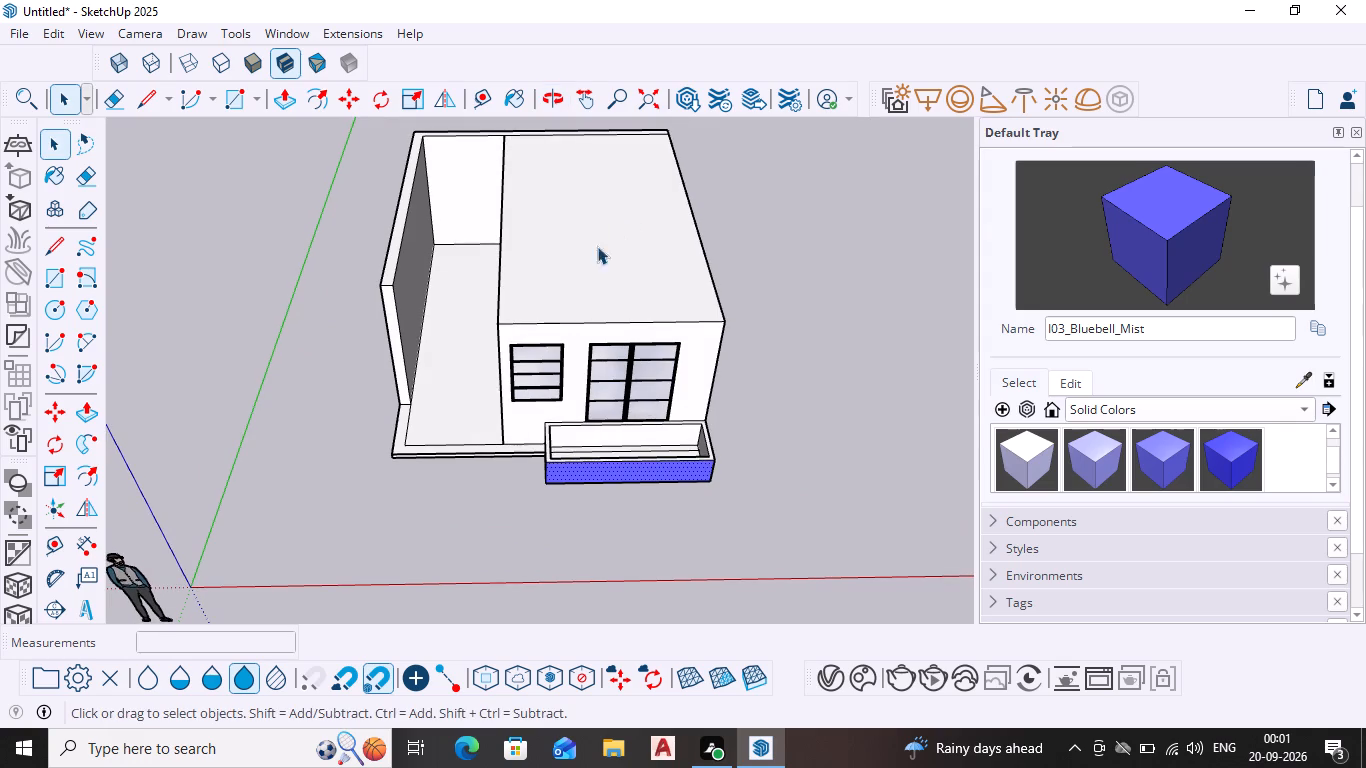
middle_click(594, 278, "shift")
middle_click_drag(599, 386, 599, 372)
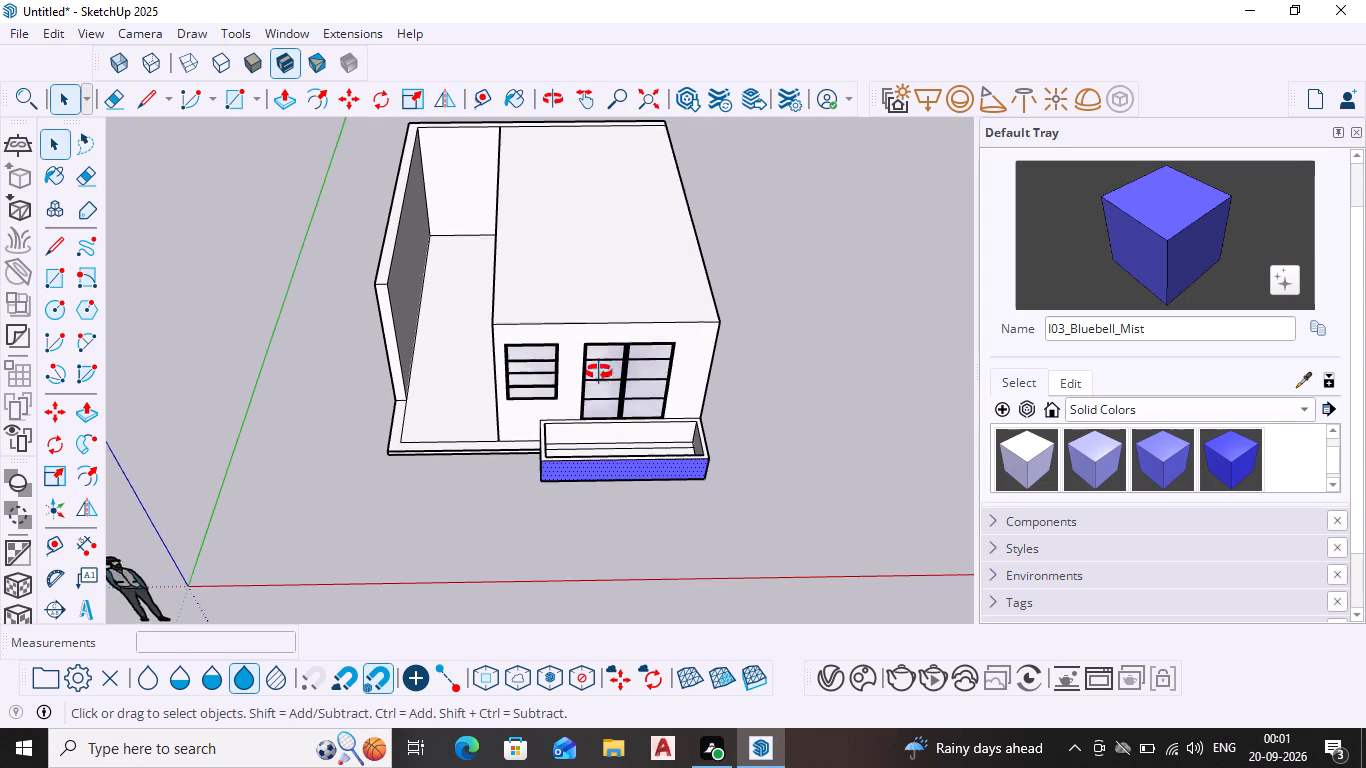
middle_click_drag(599, 372, 595, 299)
scroll(637, 371, "up", 2)
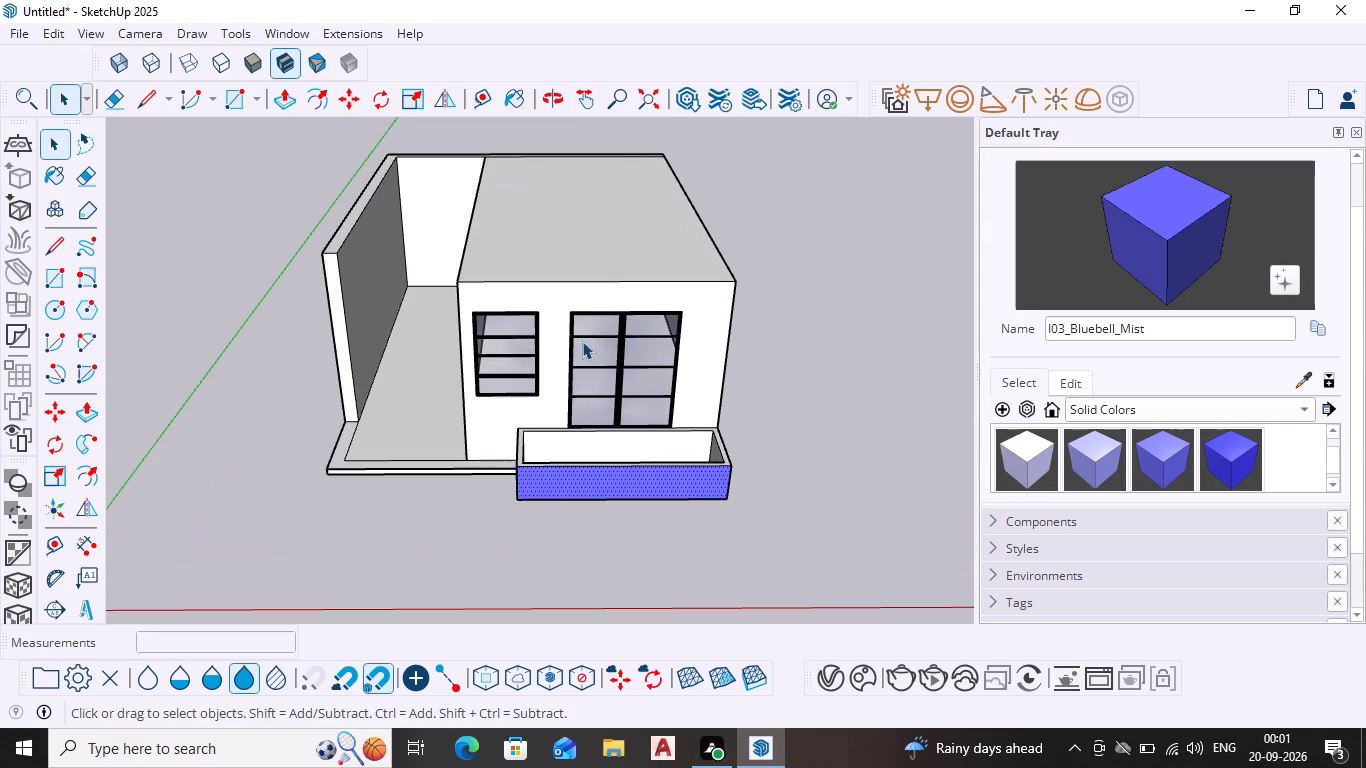
scroll(544, 333, "up", 3)
middle_click_drag(544, 331, 538, 283)
scroll(544, 331, "down", 1)
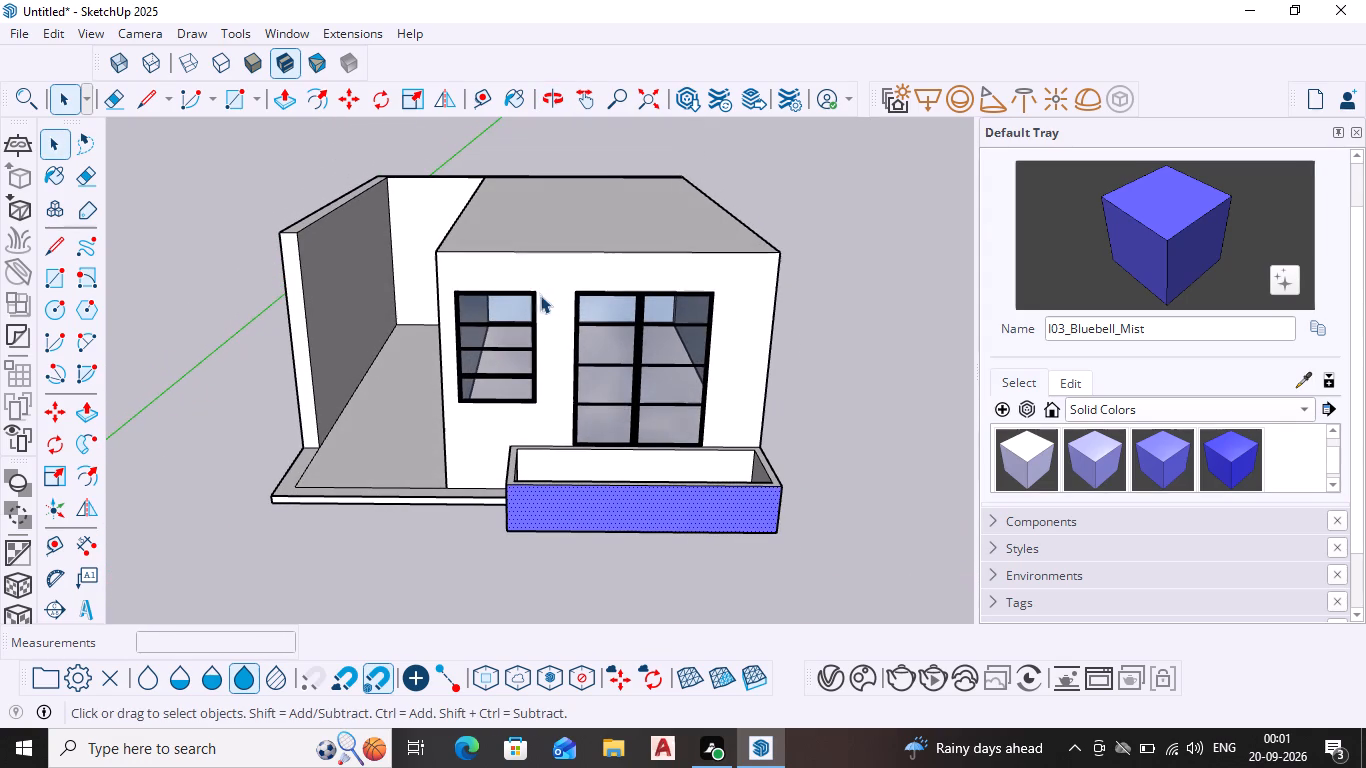
Copy the large two-column window from the front wall to empty space about 39' away beside the house.
scroll(614, 346, "up", 2)
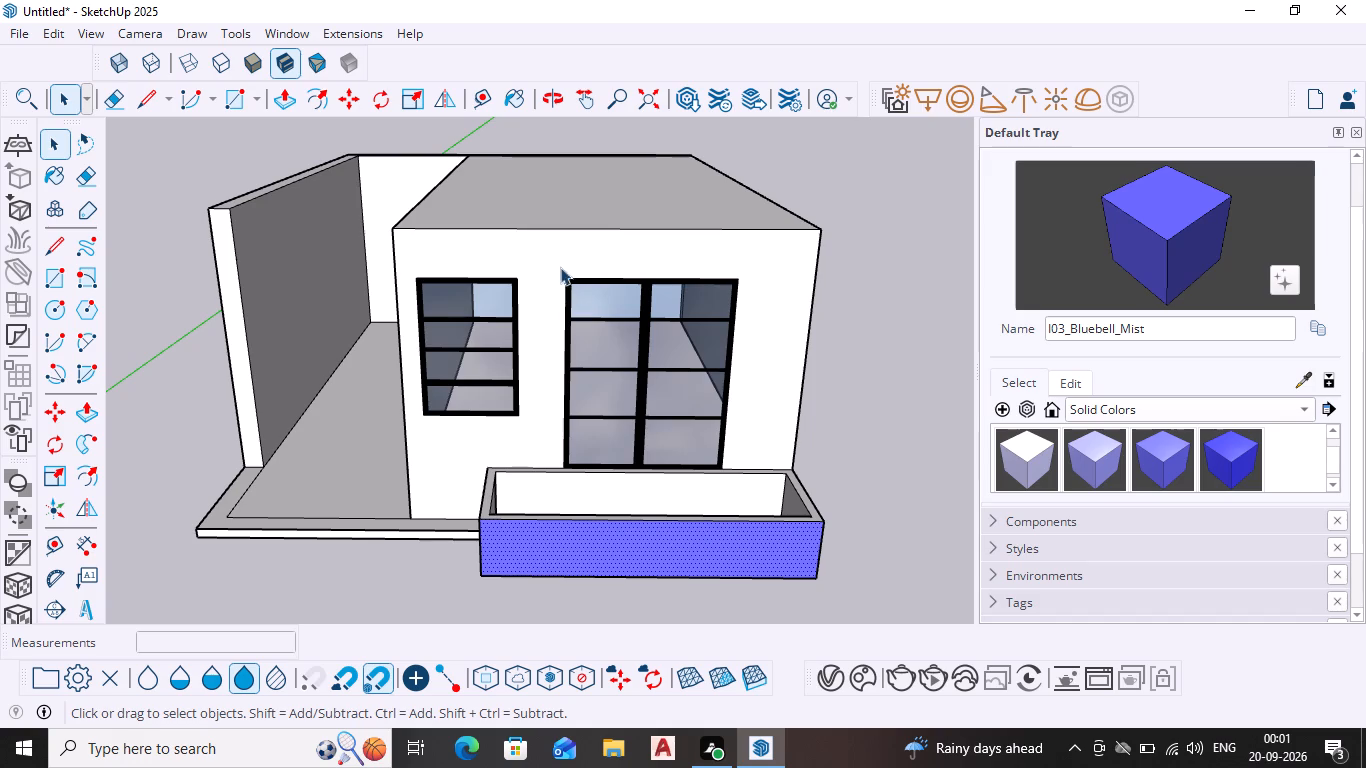
left_click_drag(542, 248, 750, 474)
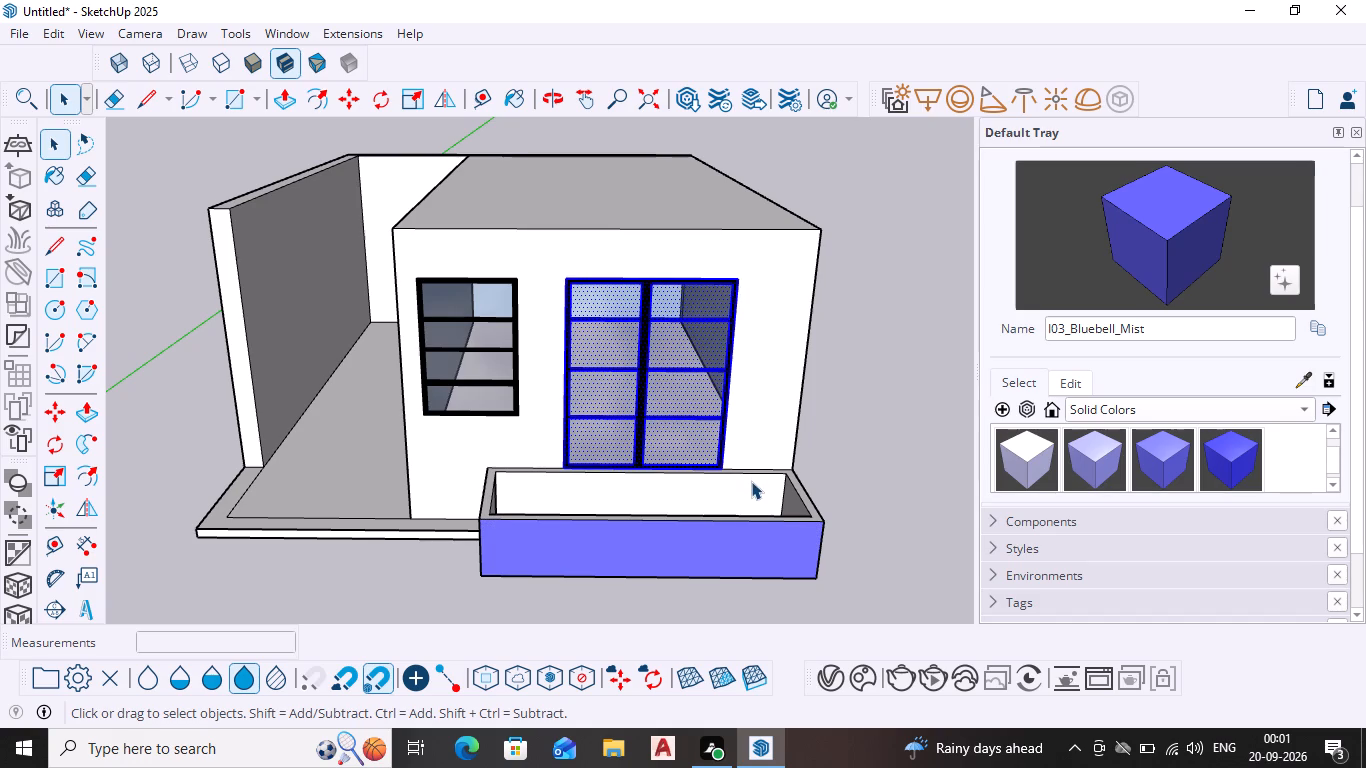
key("m")
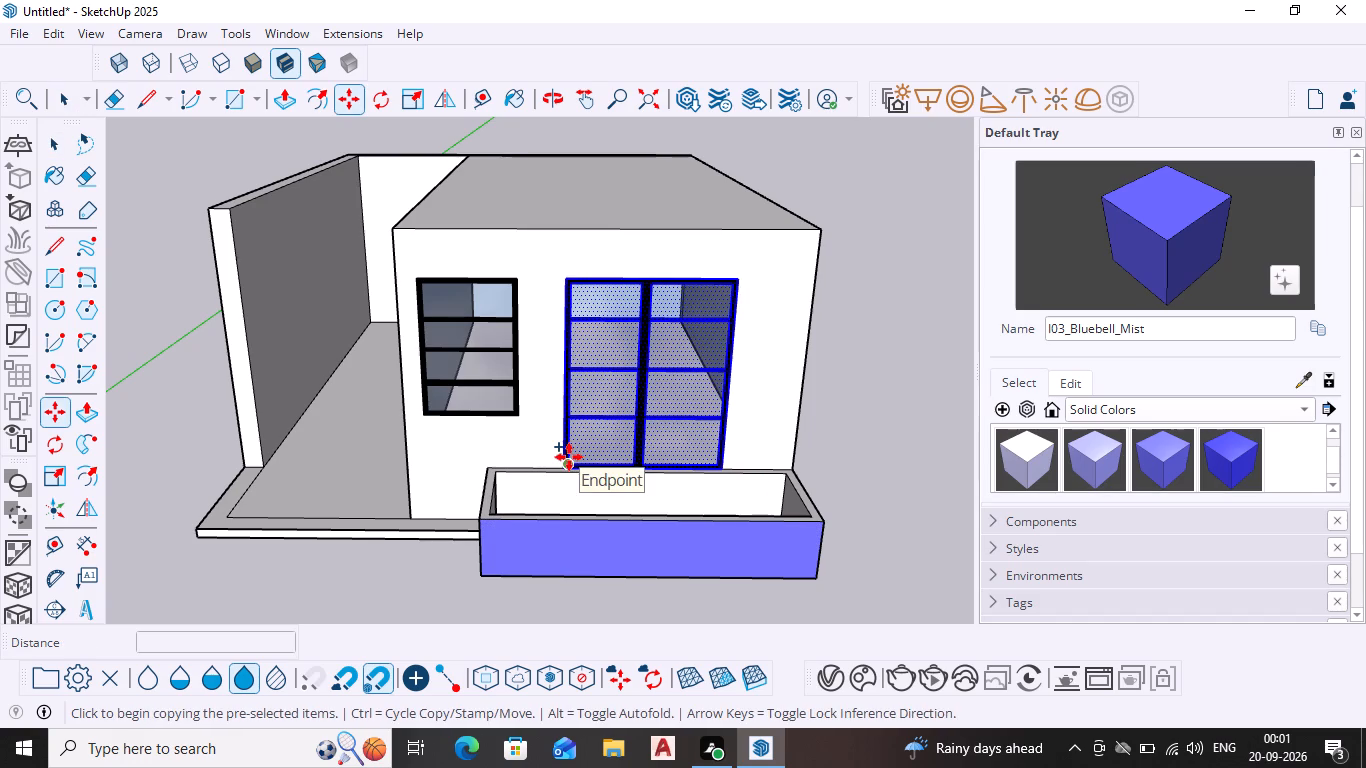
left_click(568, 458)
scroll(708, 423, "down", 2)
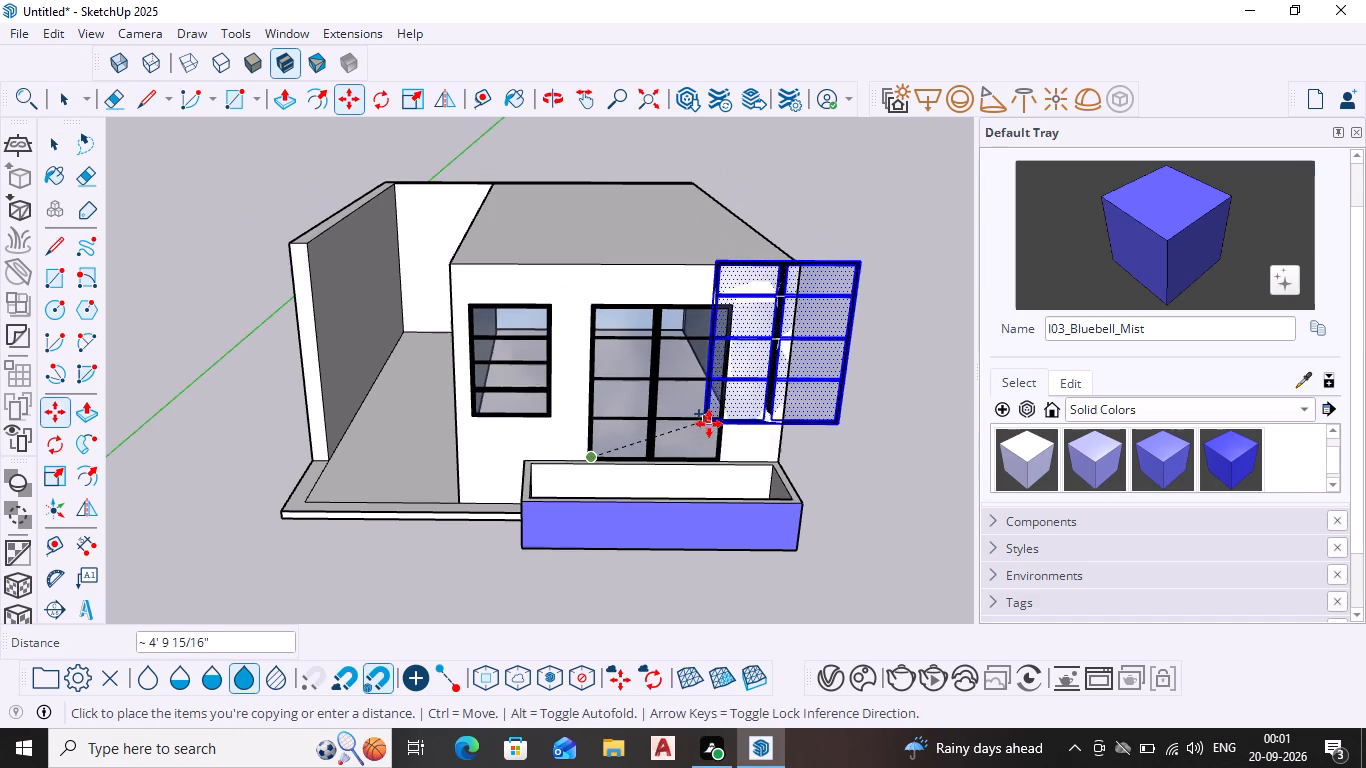
middle_click_drag(718, 427, 448, 446, "shift")
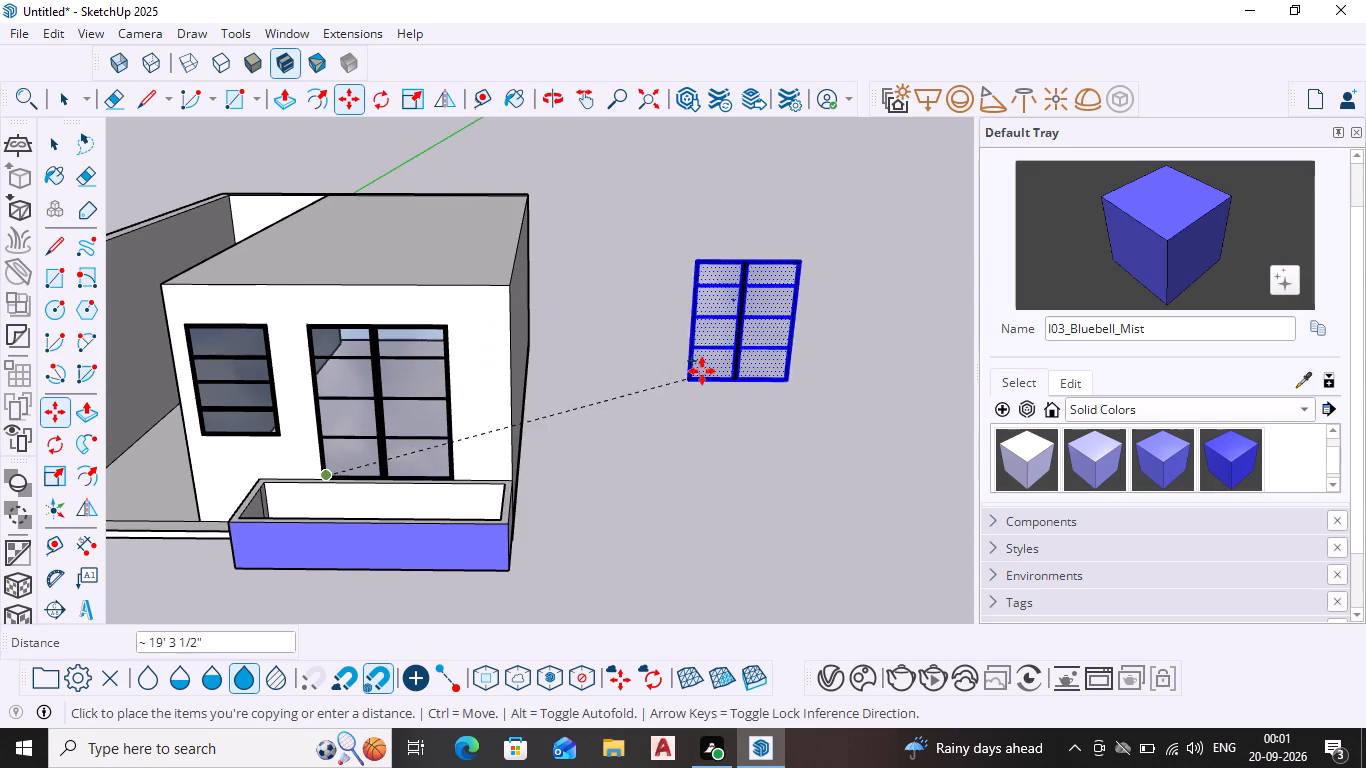
left_click(866, 312)
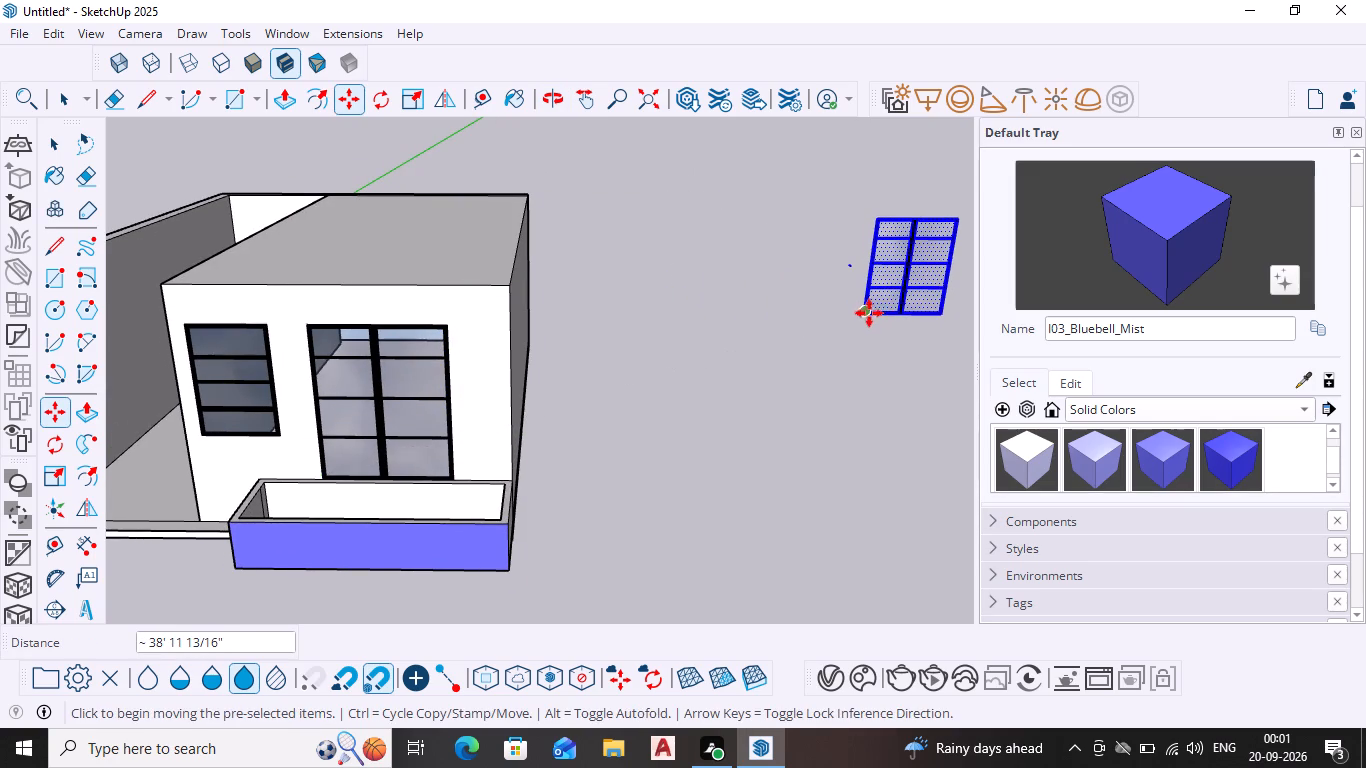
key("space")
key("space")
key("Escape")
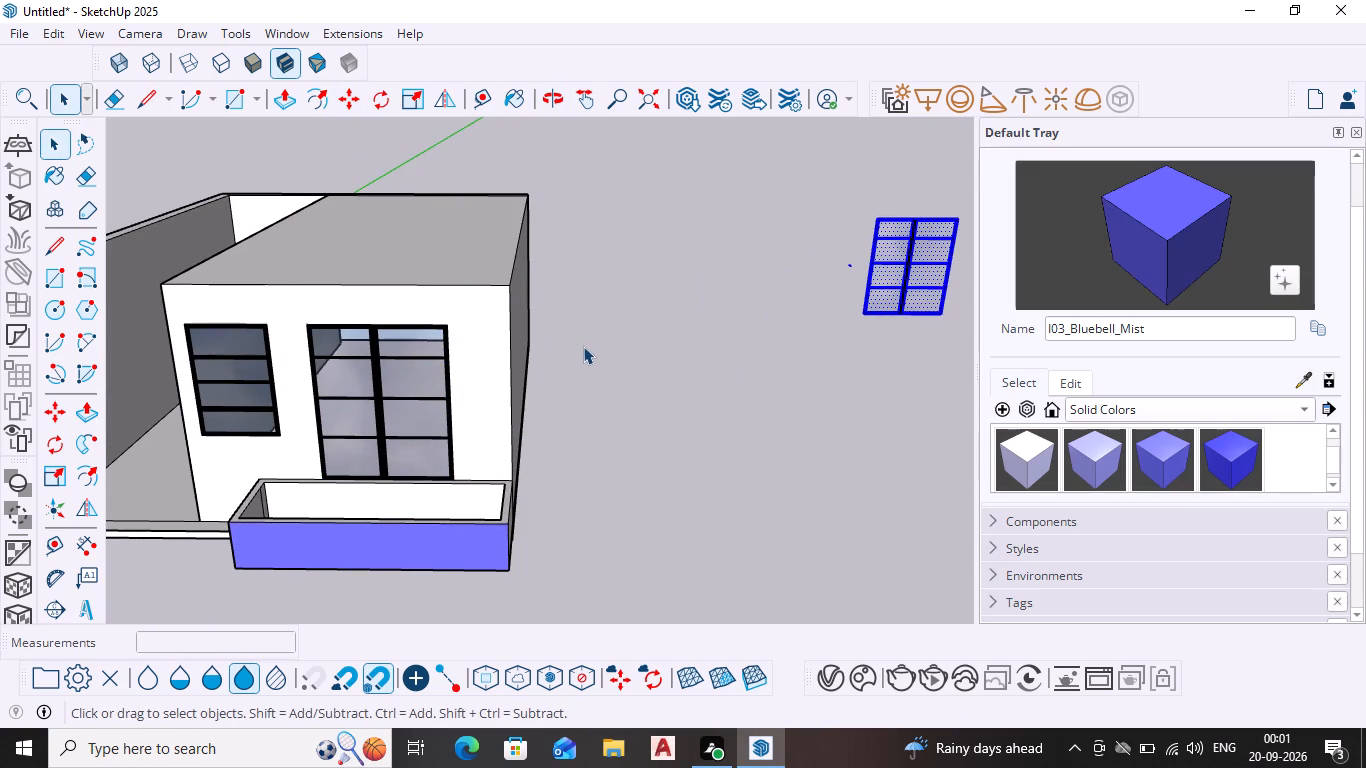
left_click(681, 367)
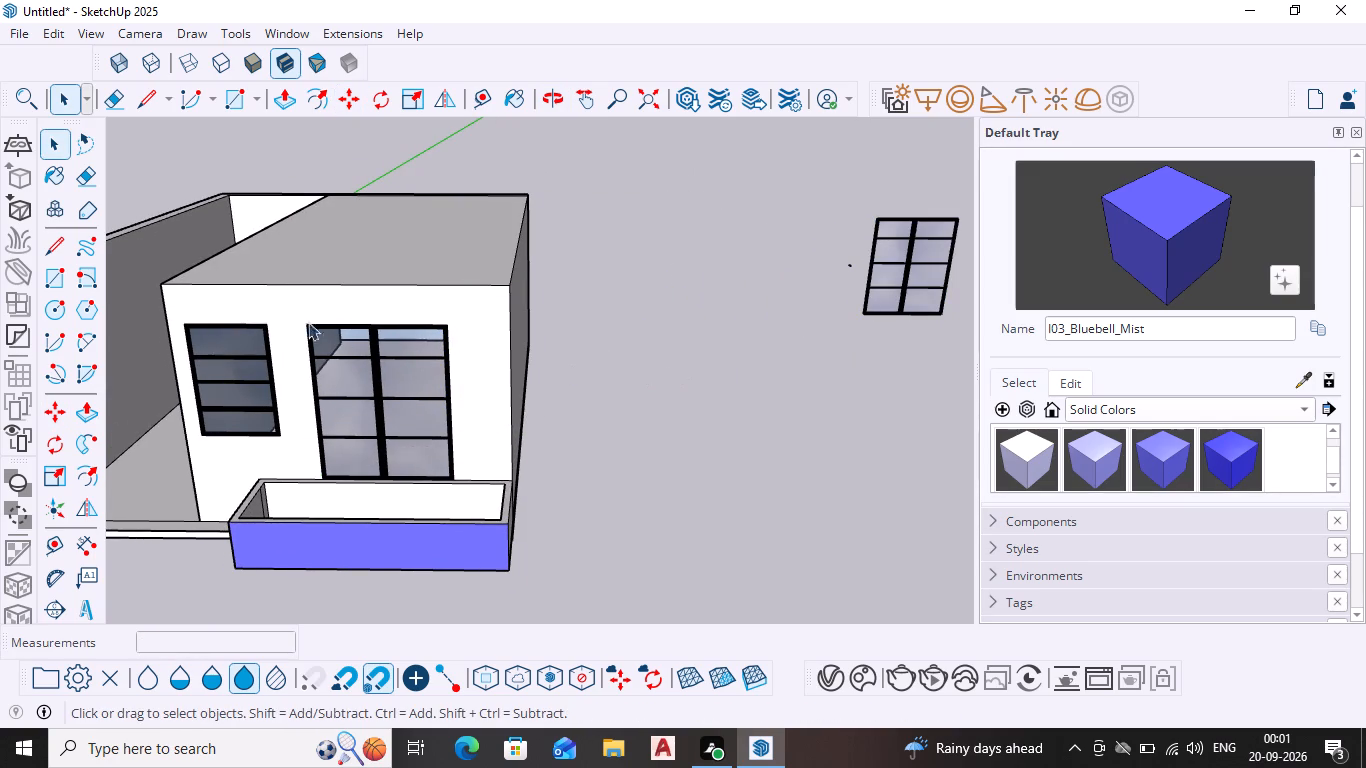
Make a group of all the connected house geometry, including the walls, windows and front box, and deselect it.
triple_click(292, 281)
scroll(304, 289, "down", 1)
middle_click_drag(305, 295, 353, 364)
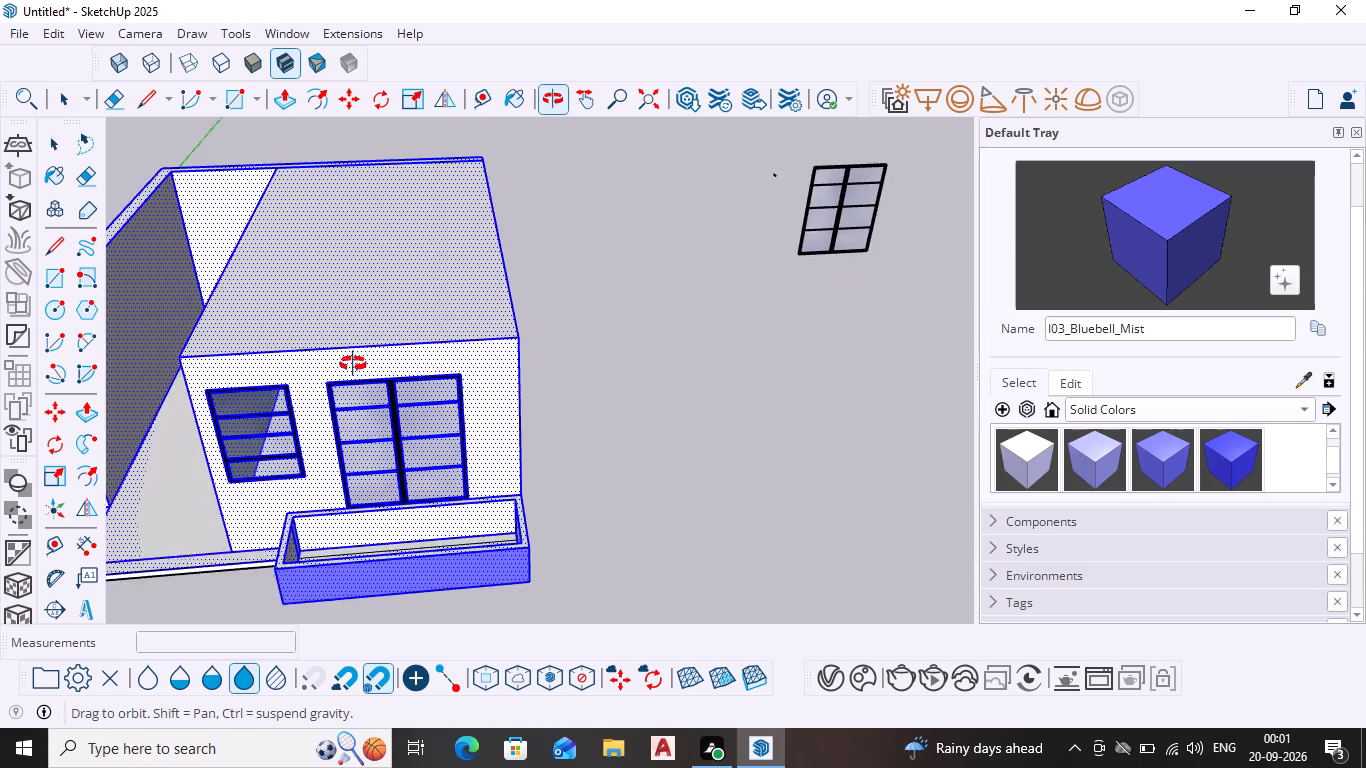
middle_click_drag(353, 364, 368, 376)
middle_click_drag(245, 394, 540, 347, "shift")
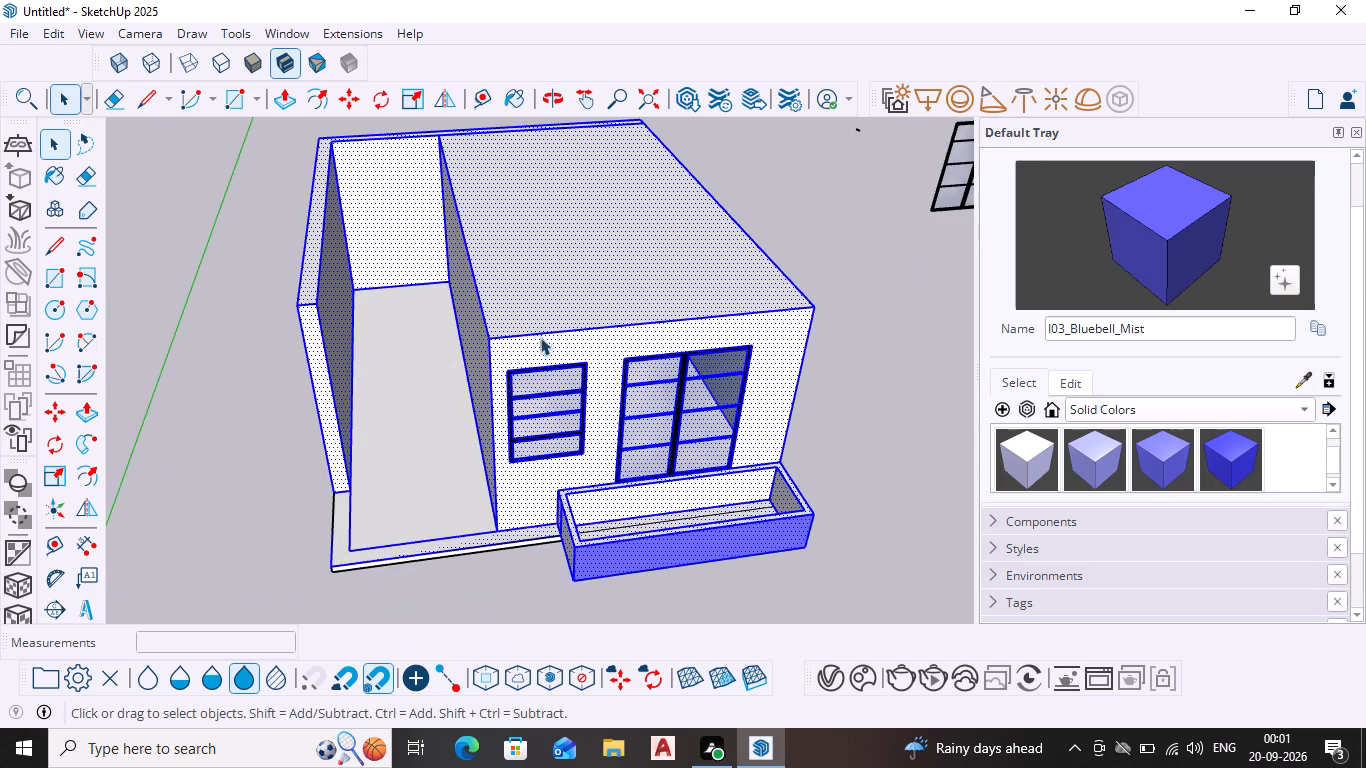
middle_click_drag(425, 481, 417, 417)
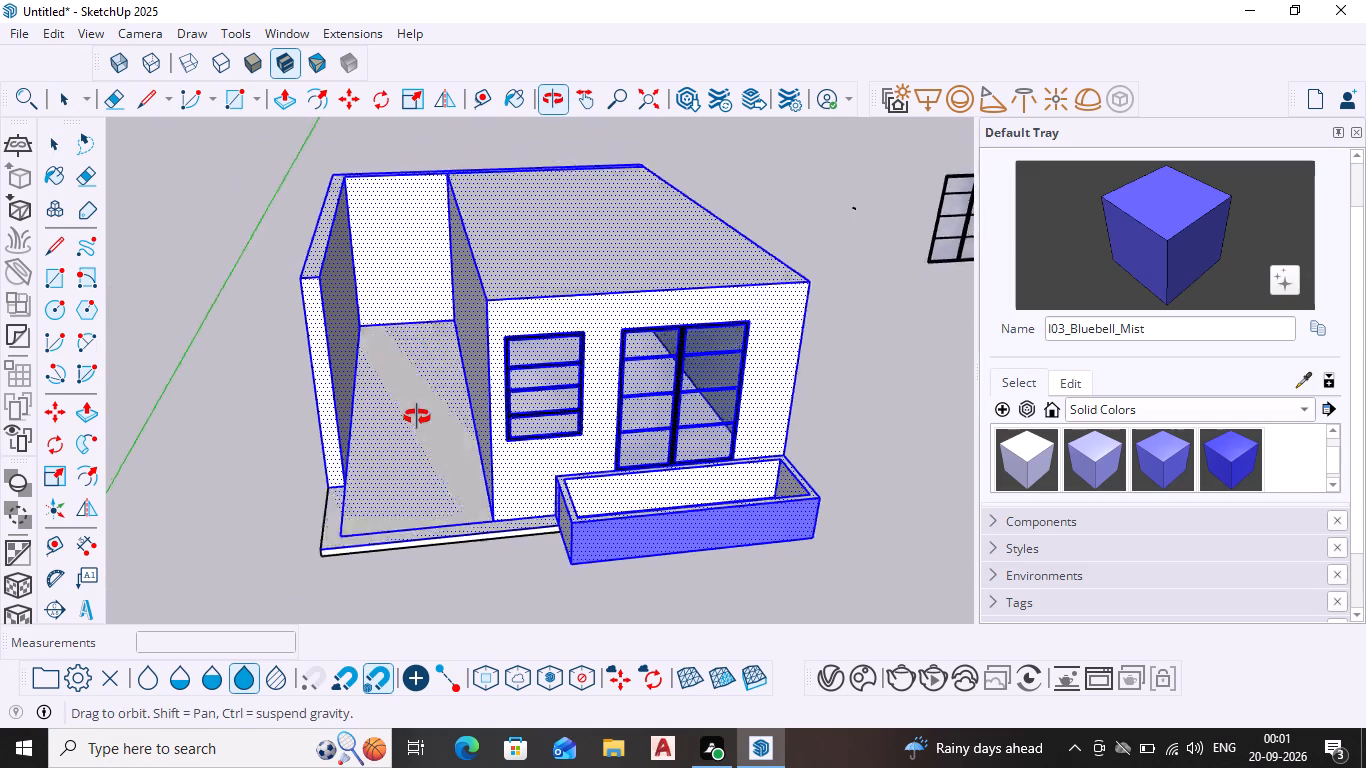
middle_click_drag(417, 417, 393, 477)
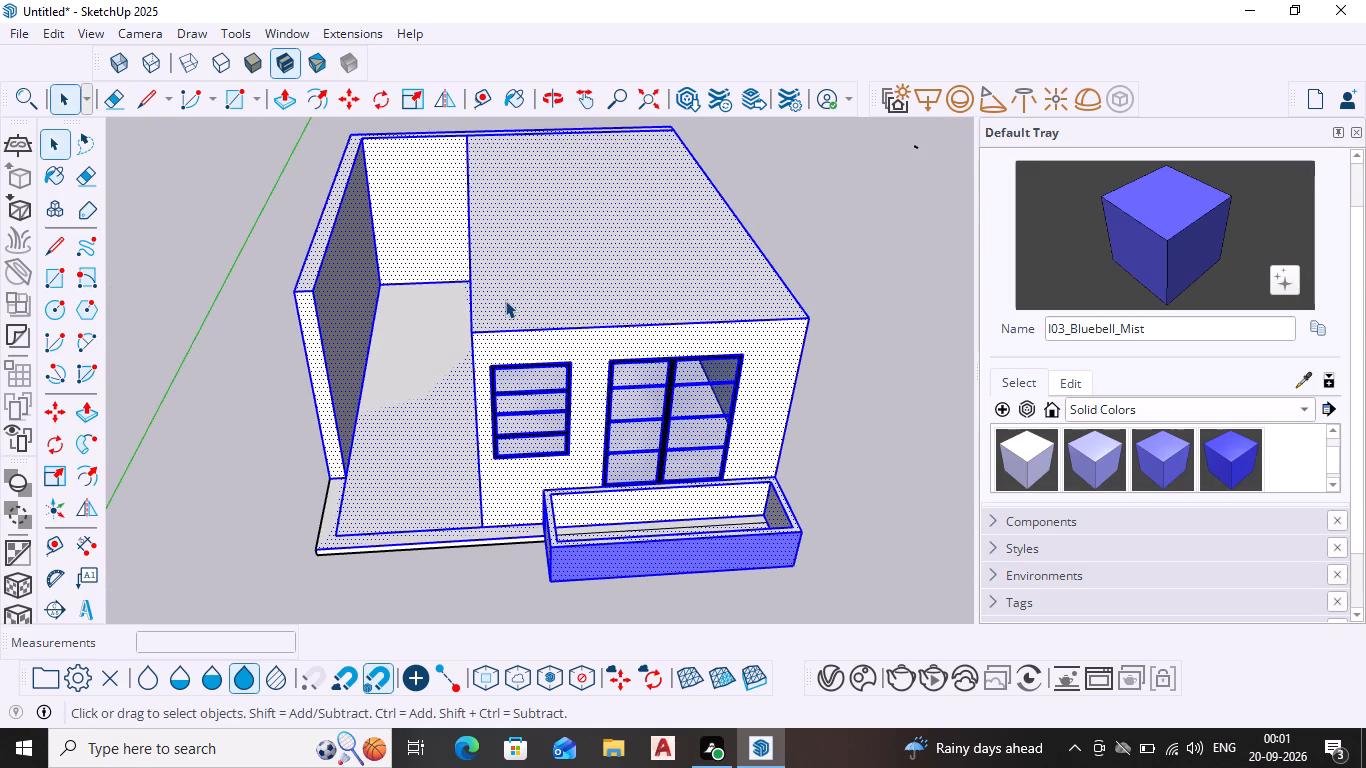
scroll(502, 328, "down", 1)
middle_click_drag(493, 265, 166, 304)
scroll(501, 314, "down", 1)
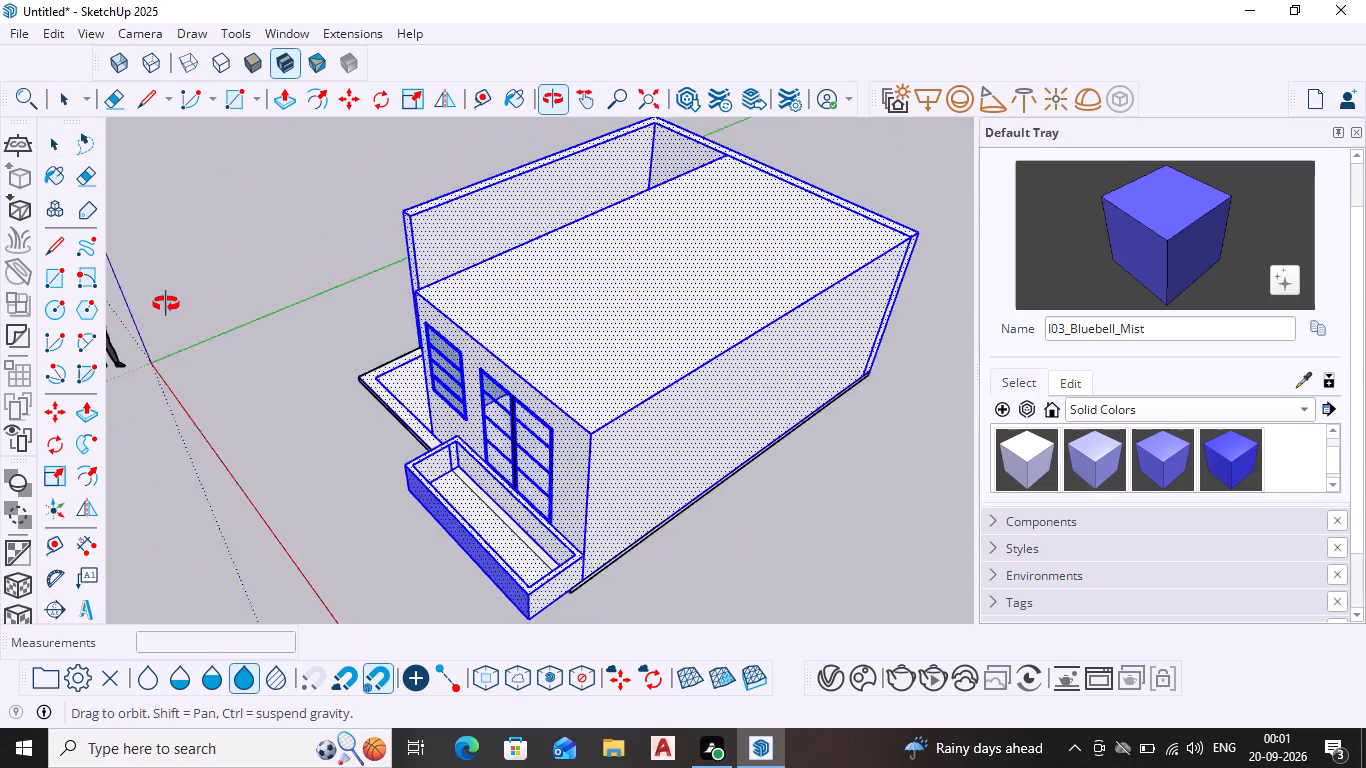
middle_click_drag(166, 304, 367, 386)
right_click(530, 315)
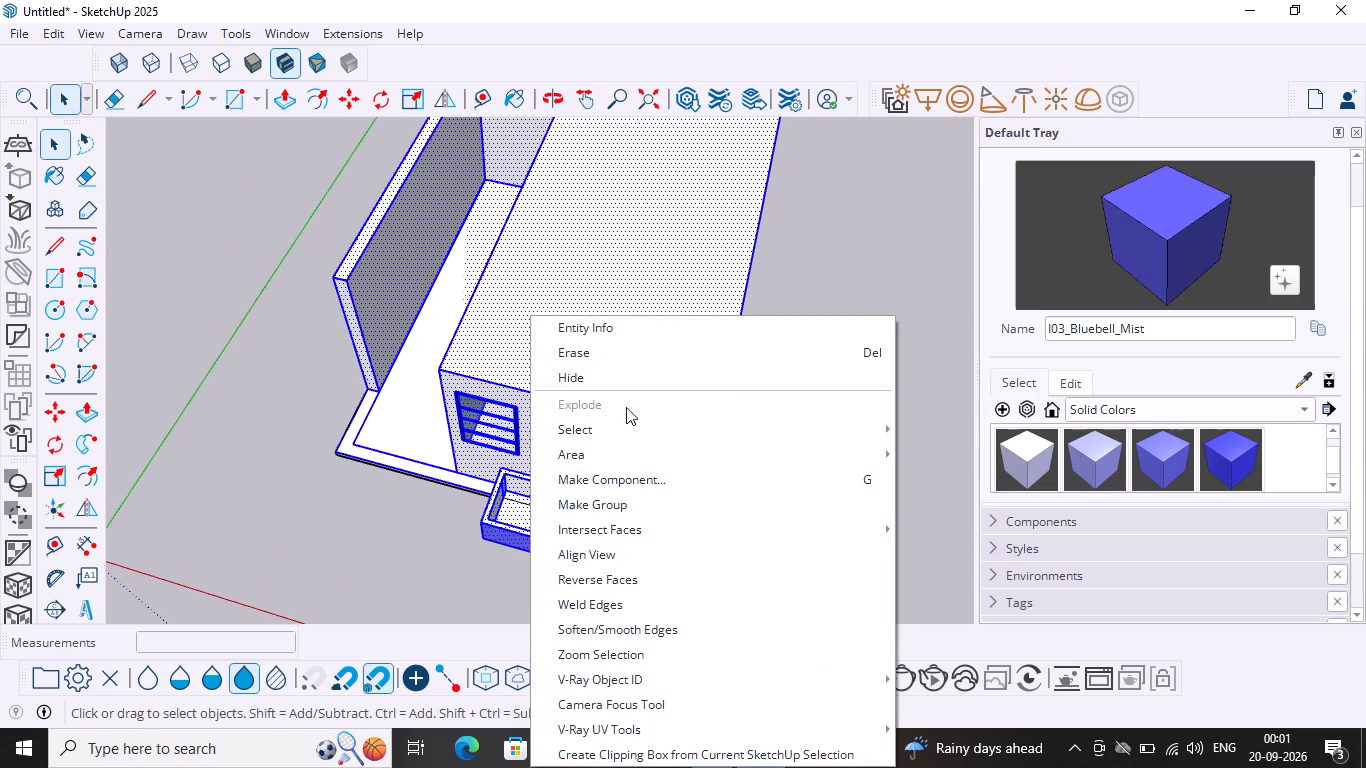
left_click(611, 499)
scroll(601, 424, "down", 3)
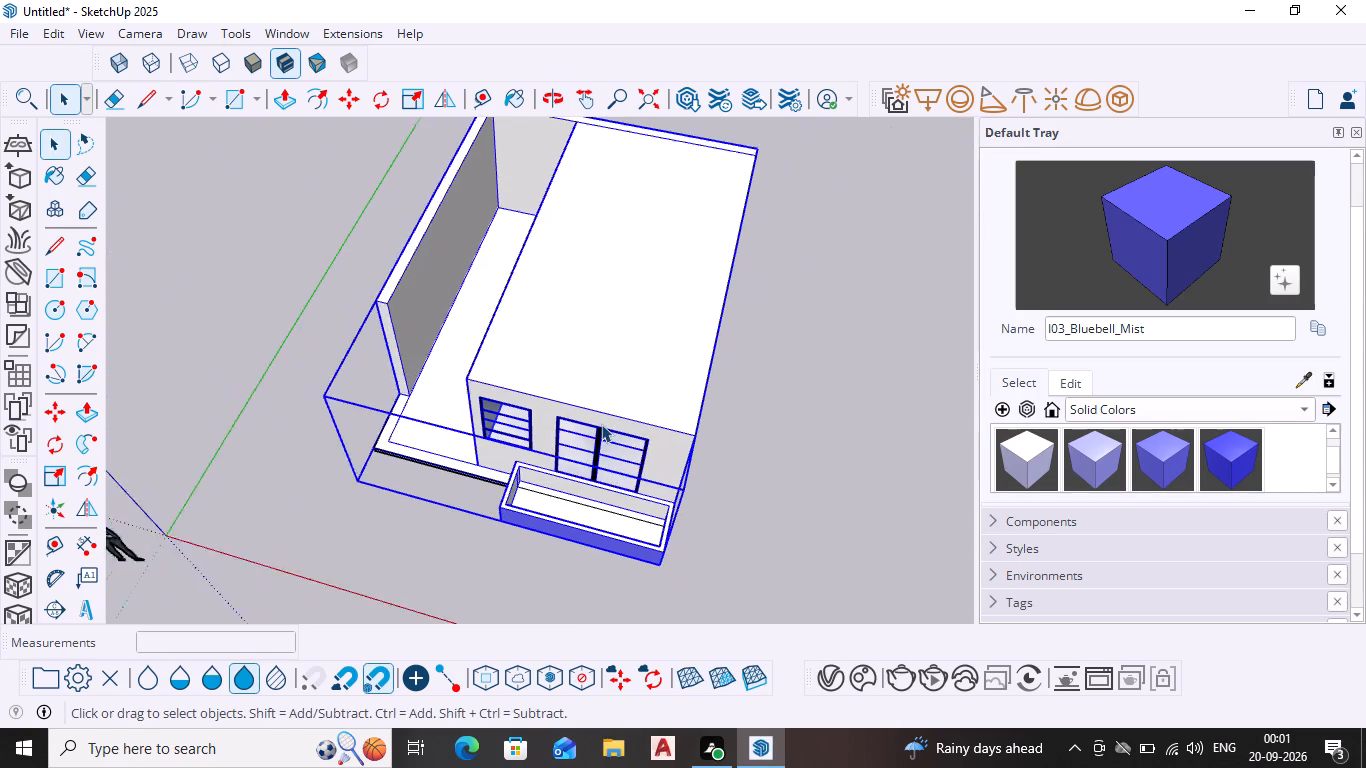
scroll(699, 511, "down", 4)
middle_click_drag(698, 509, 728, 503)
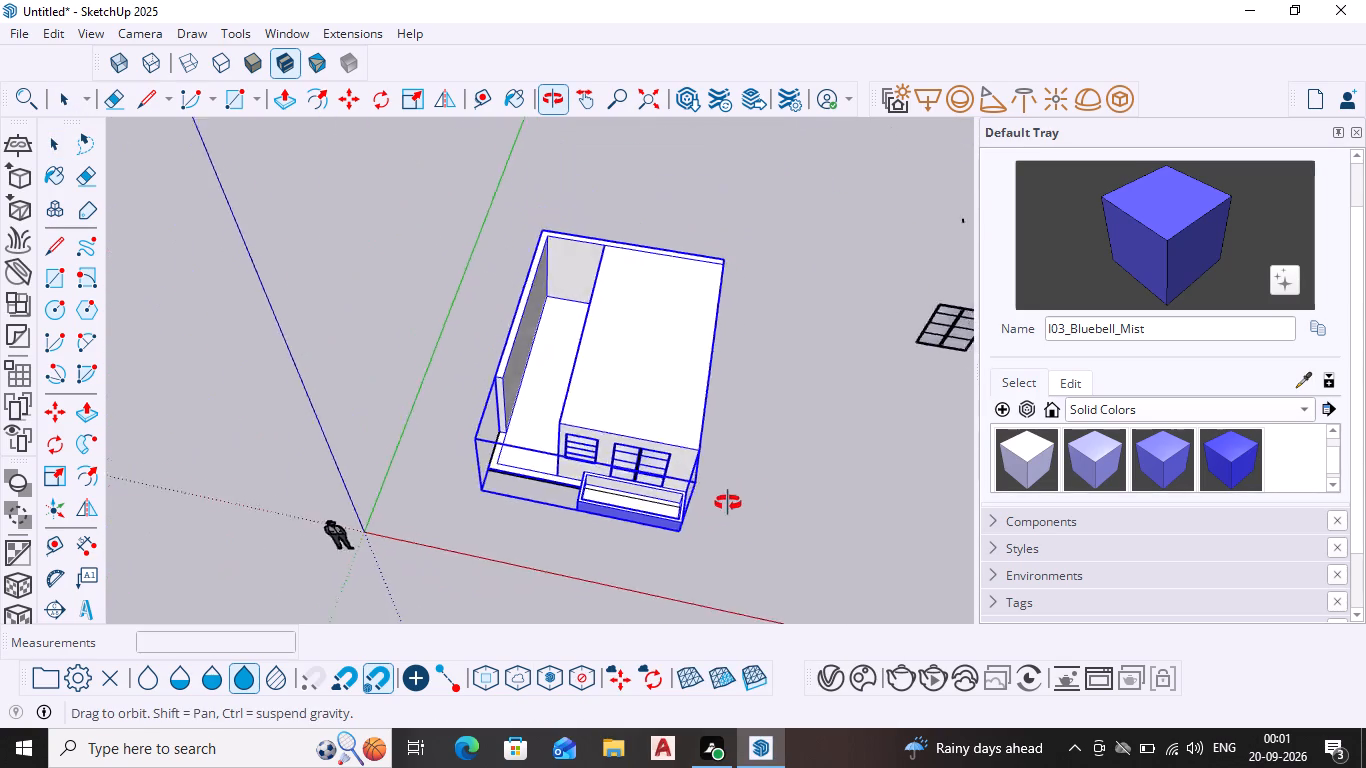
middle_click_drag(728, 503, 785, 496)
key("space")
key("space")
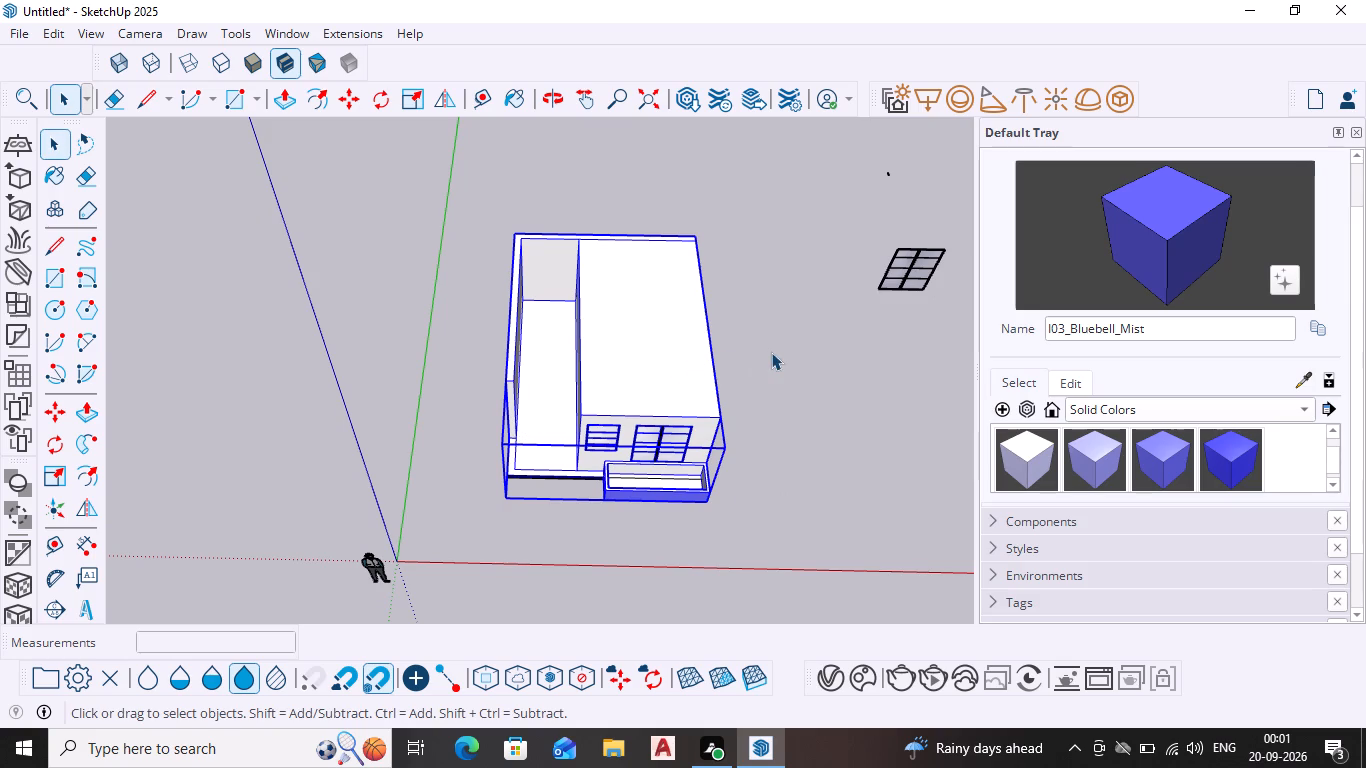
left_click(771, 352)
left_click(763, 354)
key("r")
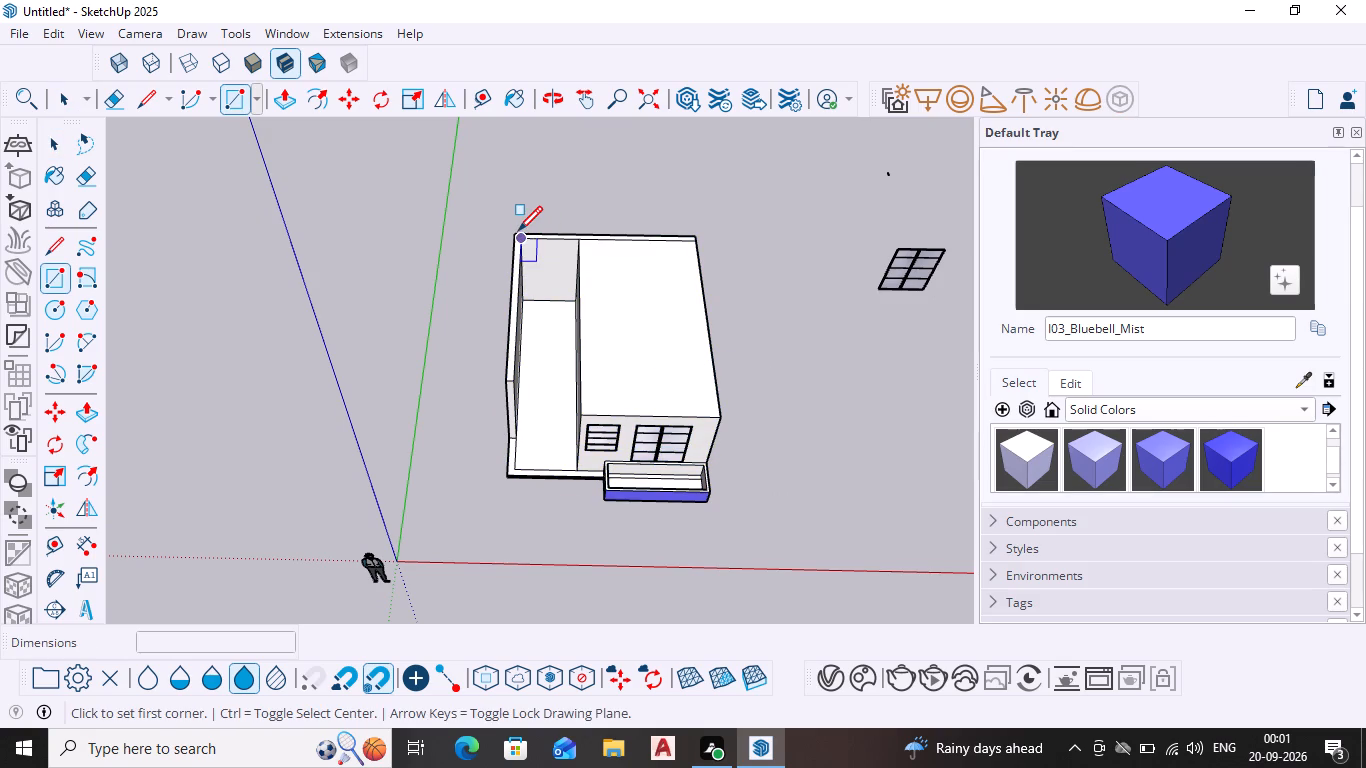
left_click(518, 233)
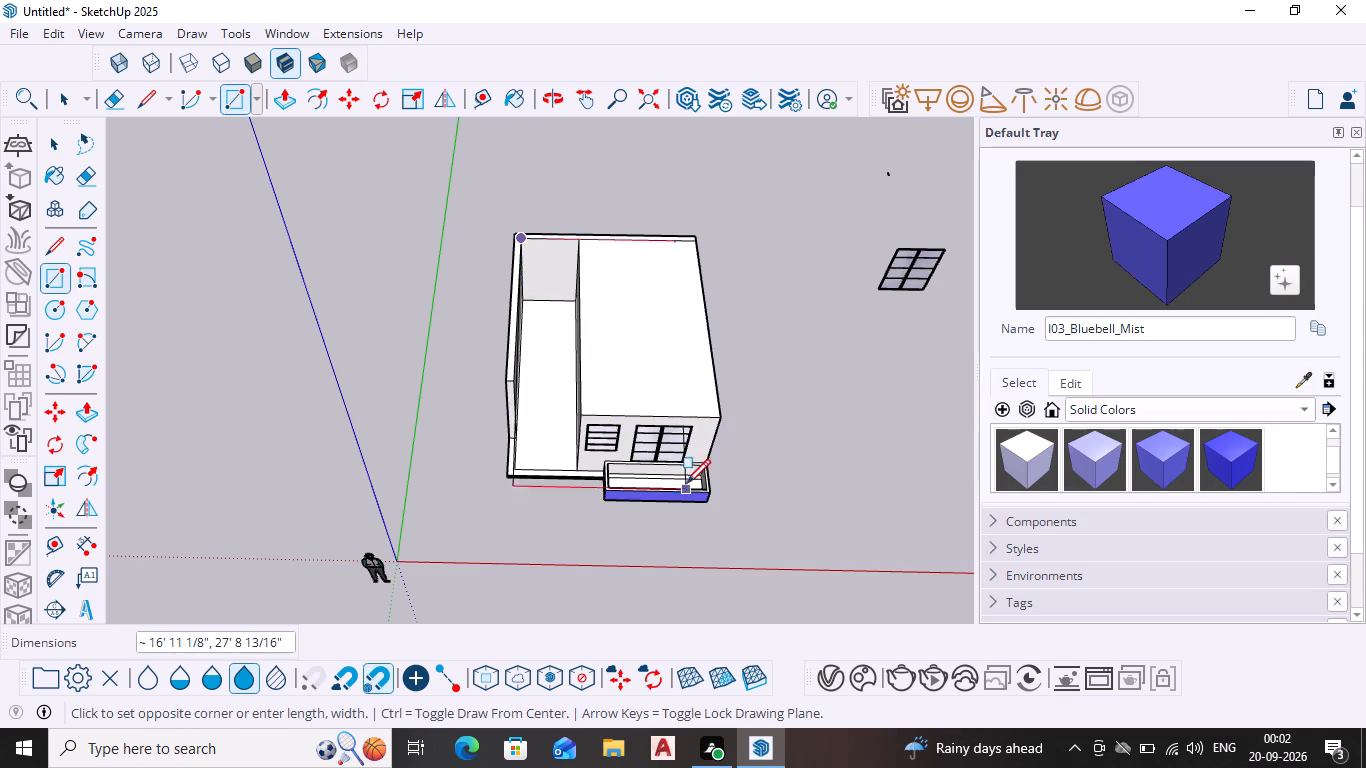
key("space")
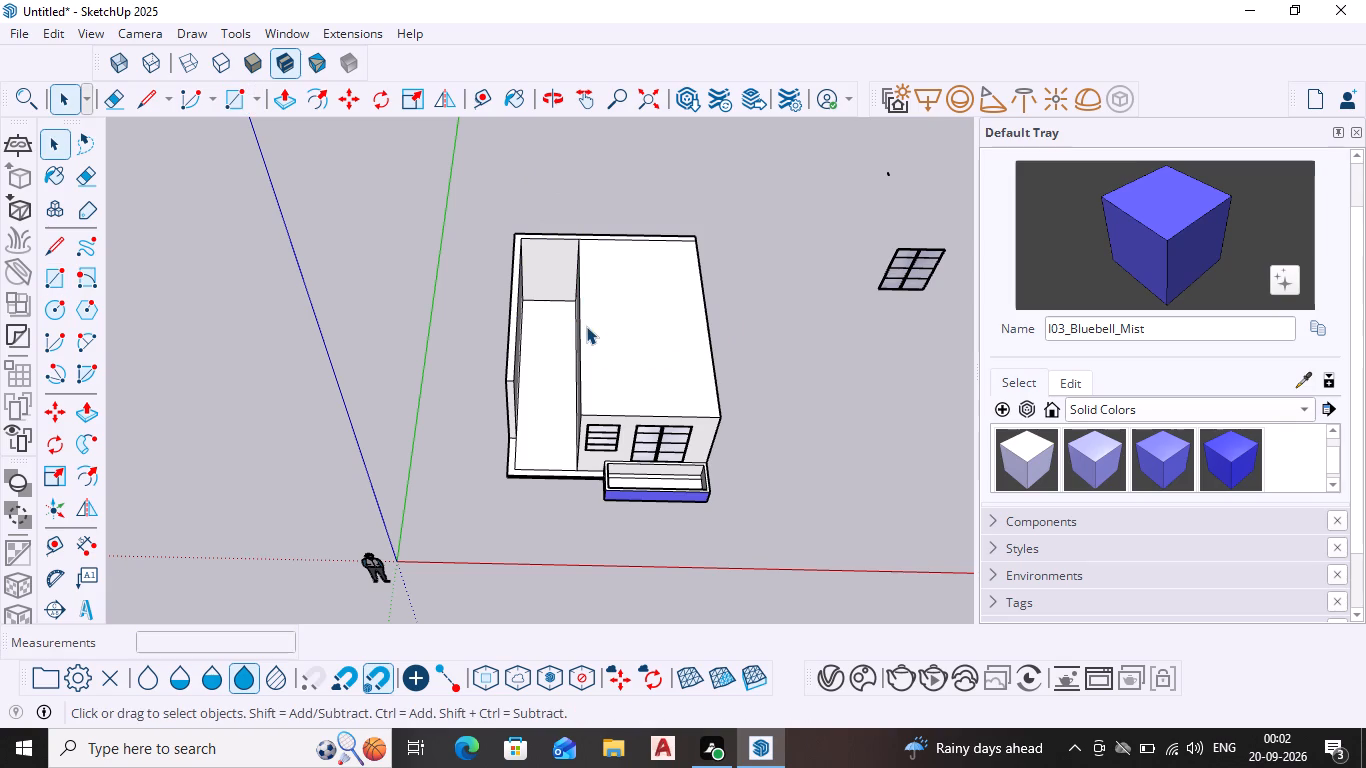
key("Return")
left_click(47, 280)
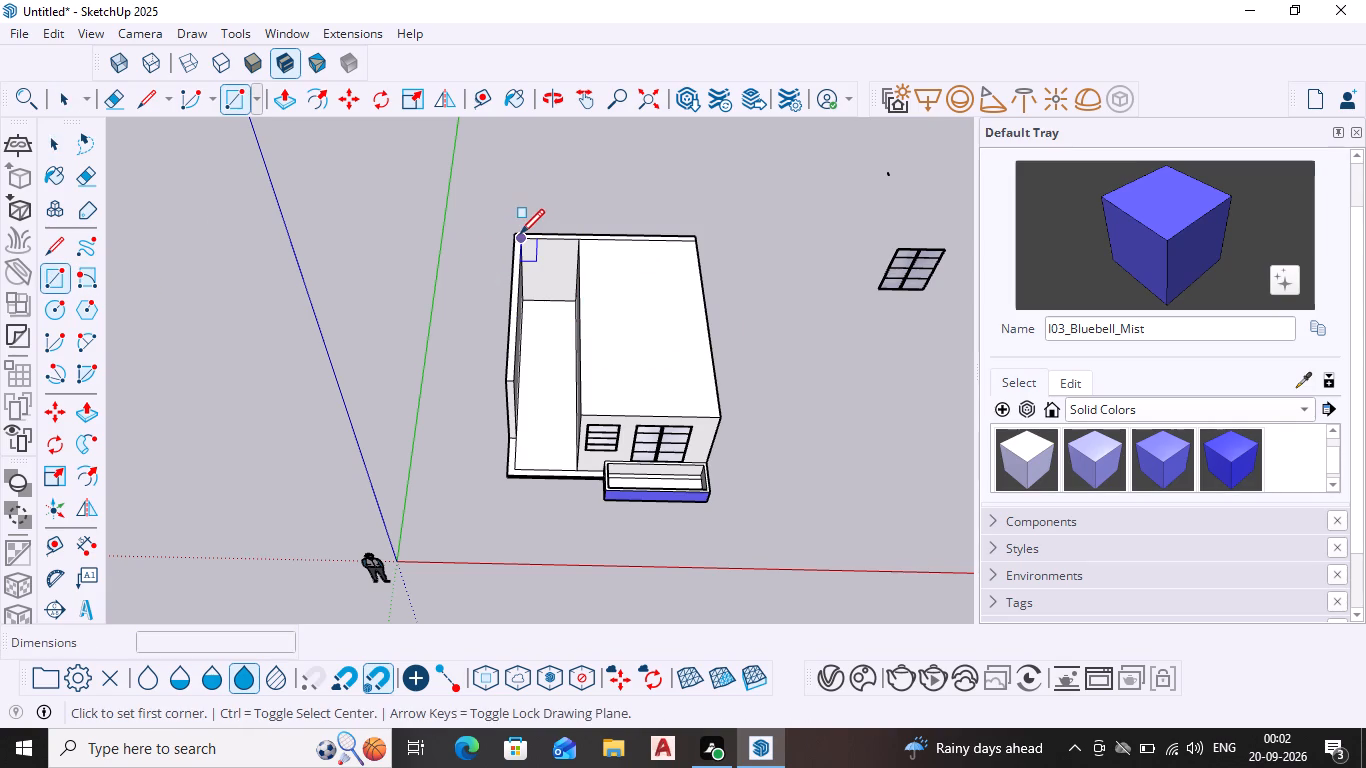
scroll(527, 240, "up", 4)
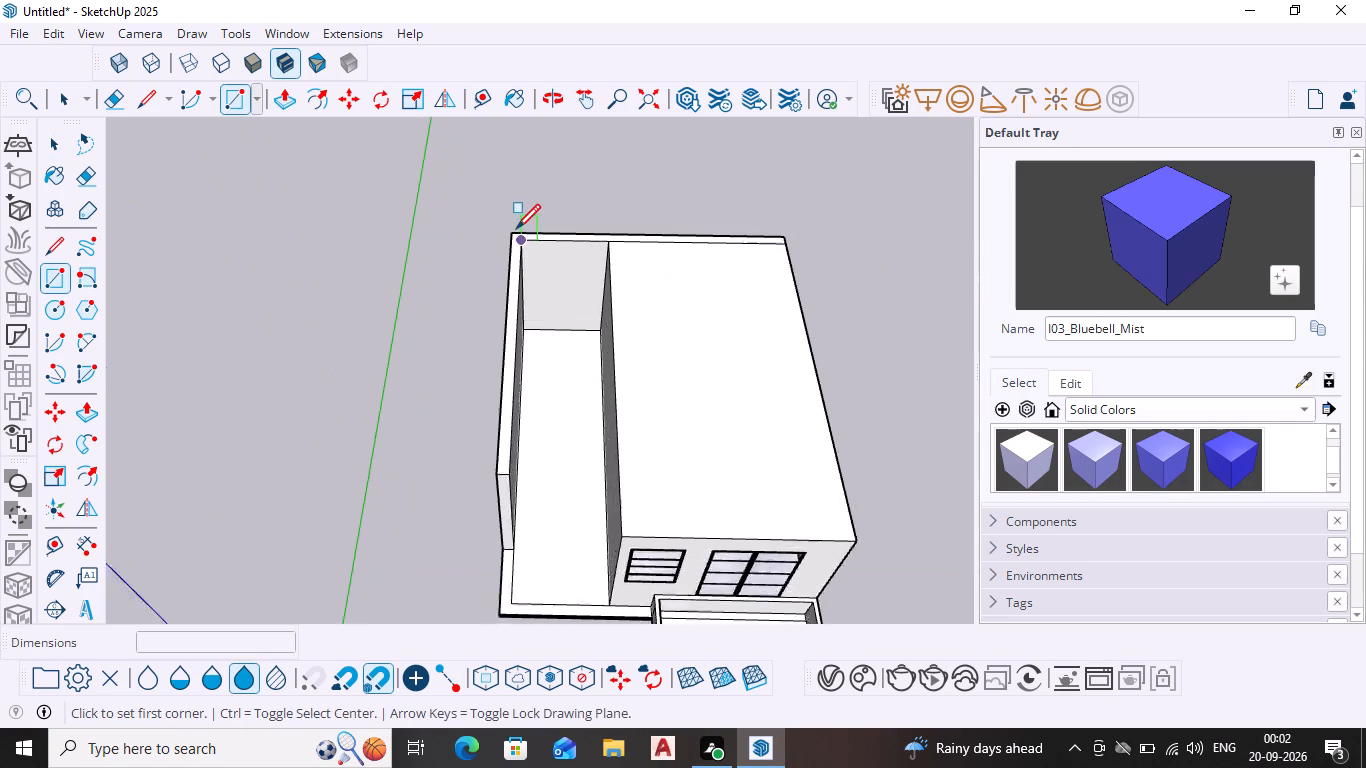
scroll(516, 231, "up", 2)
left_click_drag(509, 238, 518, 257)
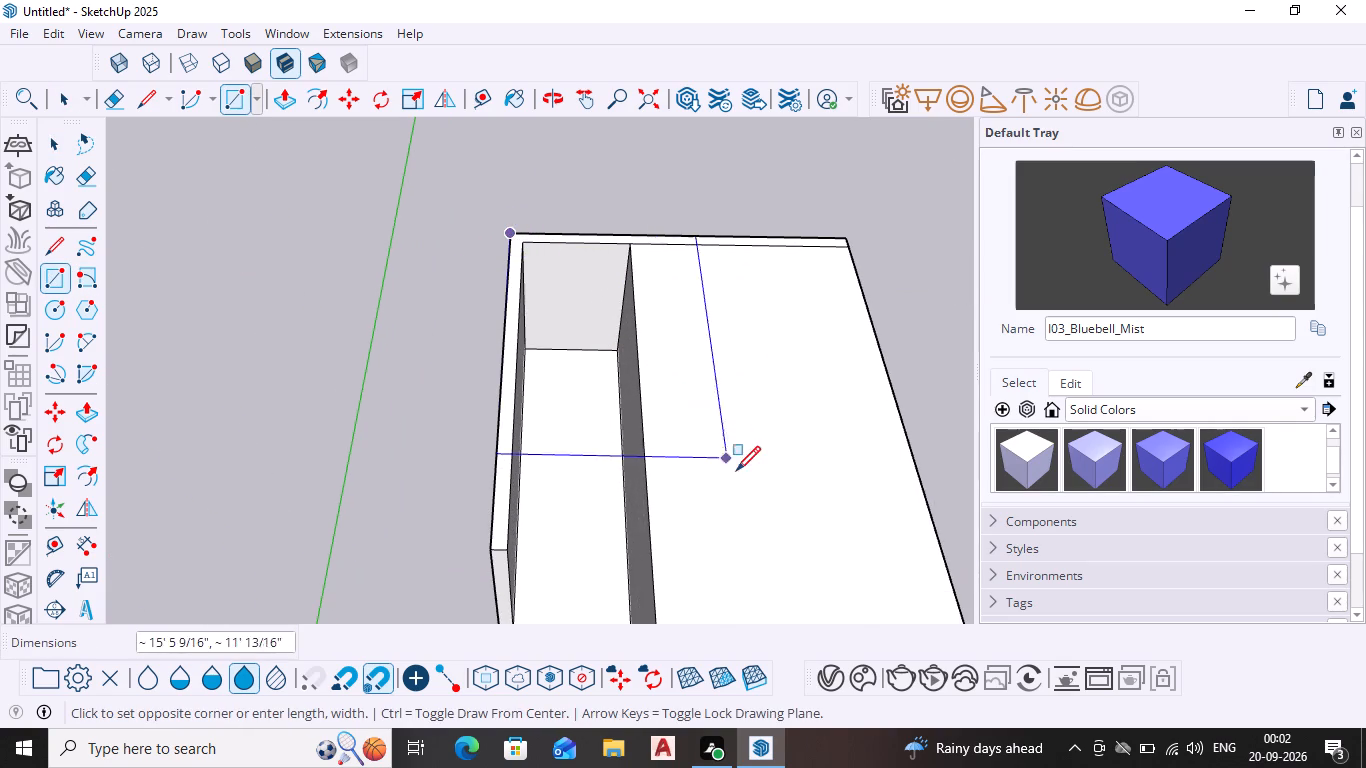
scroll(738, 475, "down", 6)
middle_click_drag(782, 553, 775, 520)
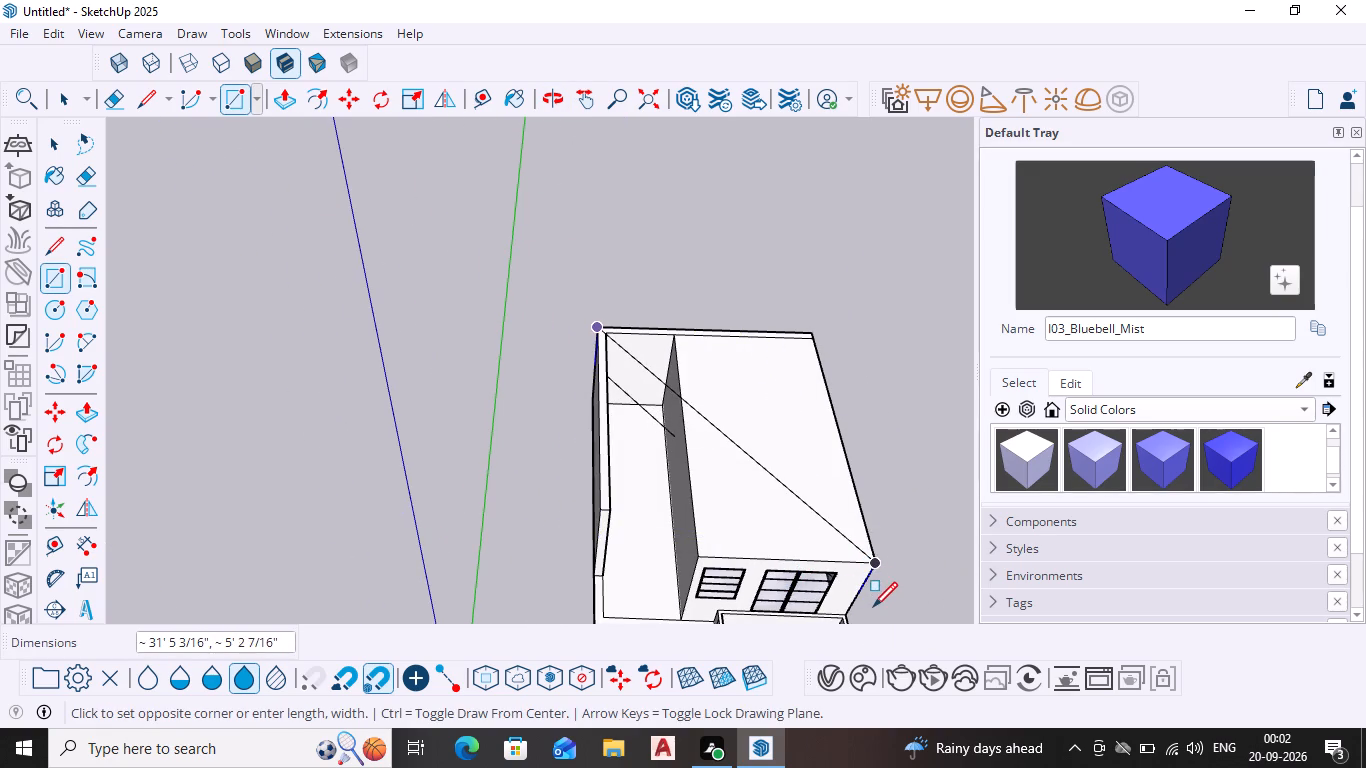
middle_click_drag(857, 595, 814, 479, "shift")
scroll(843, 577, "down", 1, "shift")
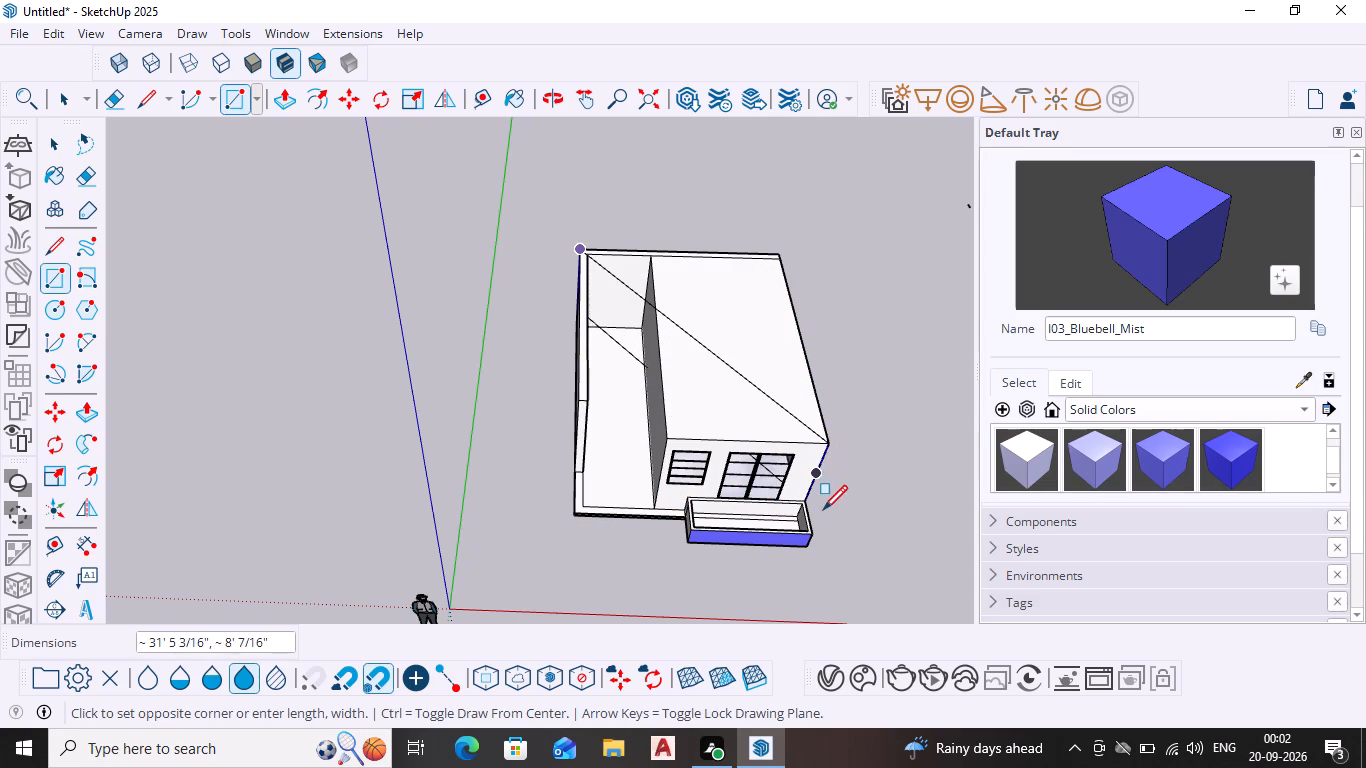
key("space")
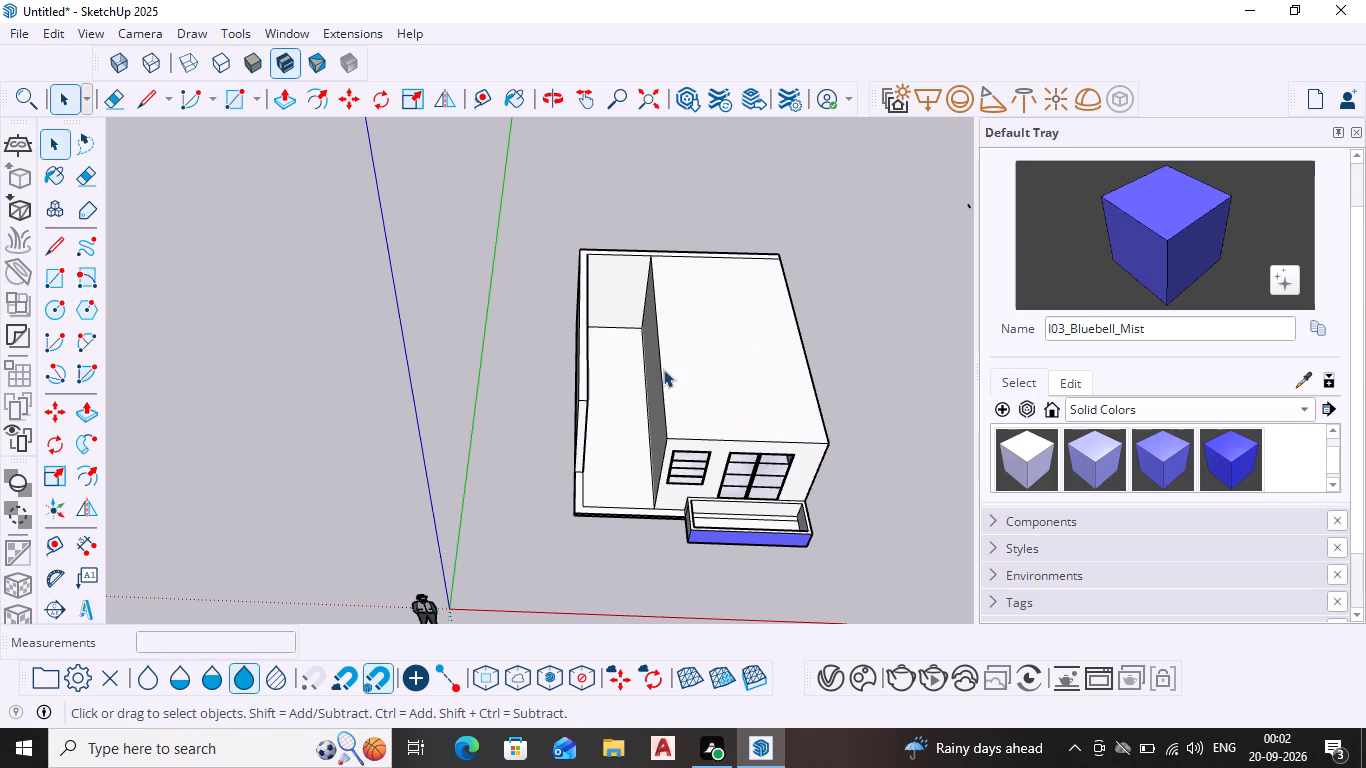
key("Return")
Draw a 24' 3" by 20' rectangle over the house top, from the rear wall corner to the opposite front roof corner.
key("r")
left_click(584, 256)
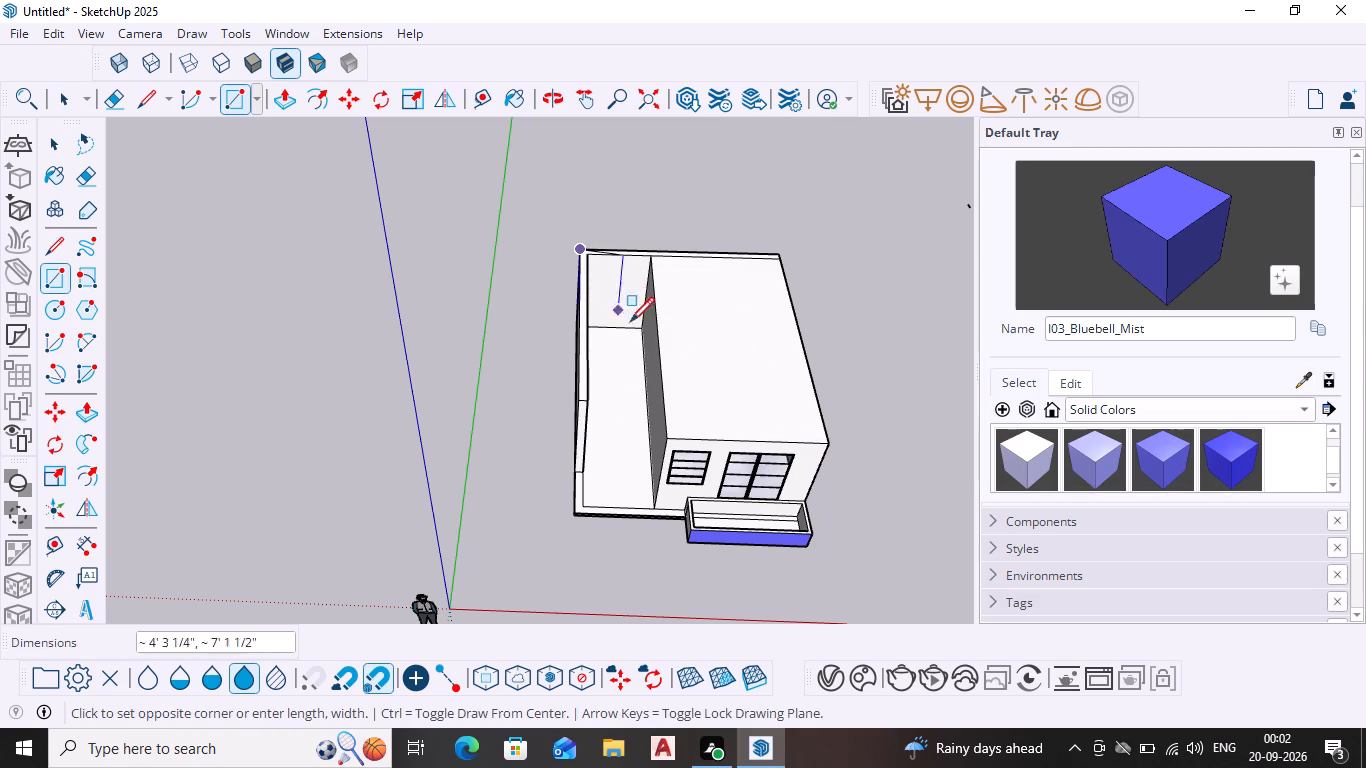
left_click(831, 441)
key("space")
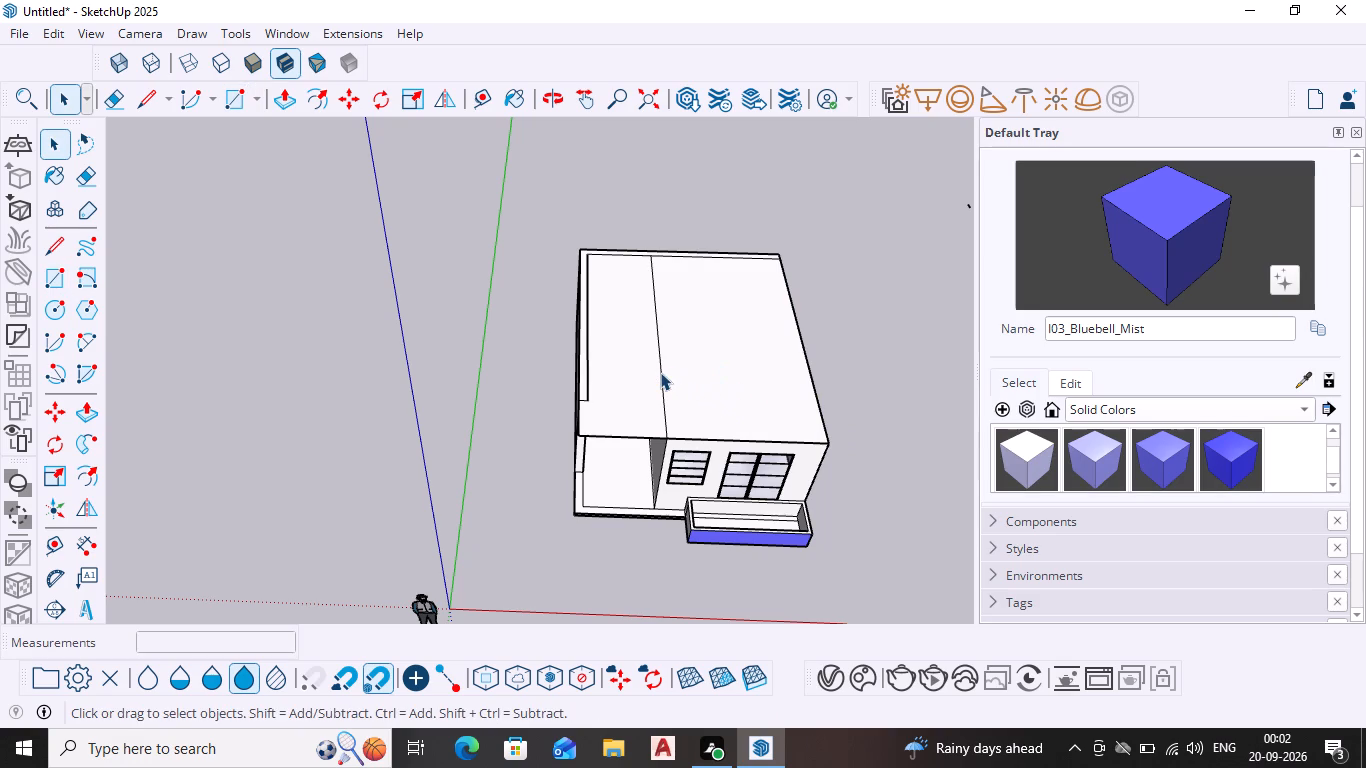
Push/Pull the new top rectangle up by 4" to form a roof slab.
left_click(660, 372)
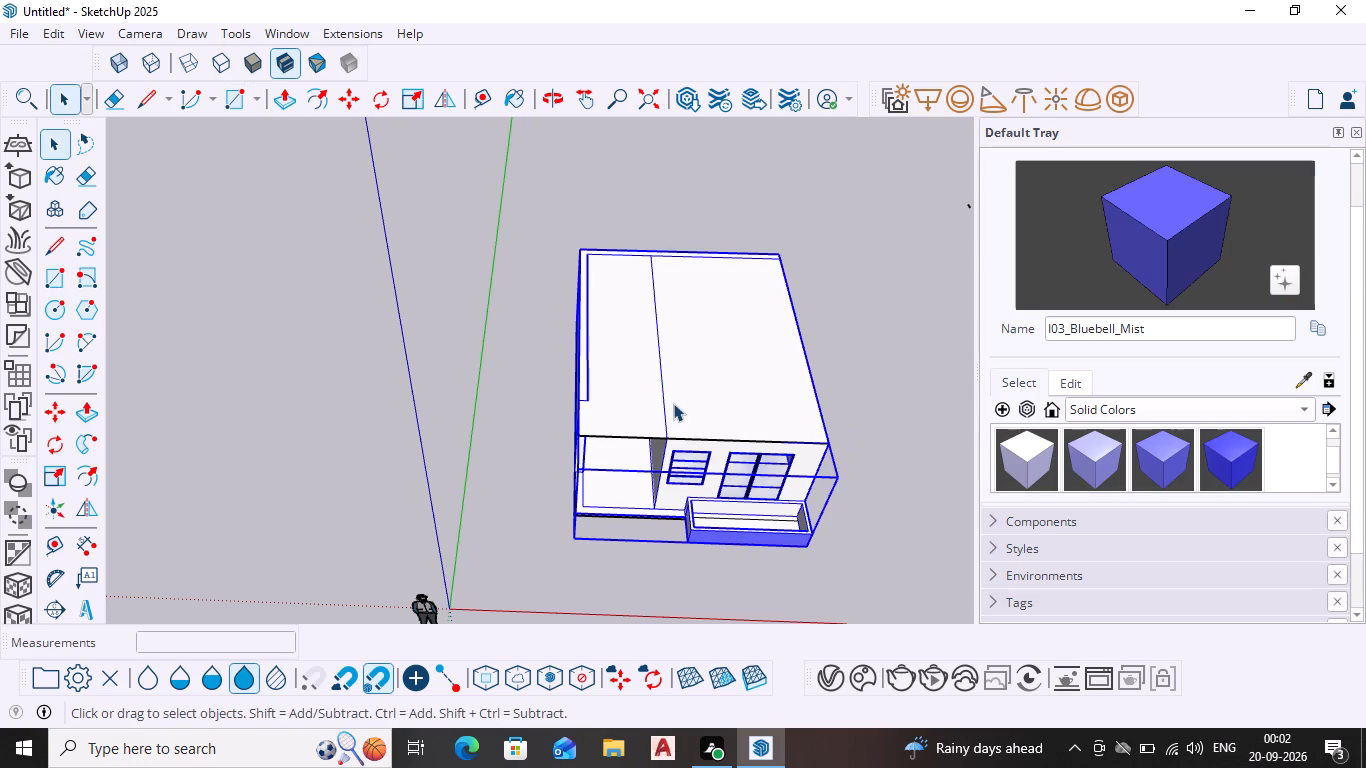
key("space")
left_click(697, 374)
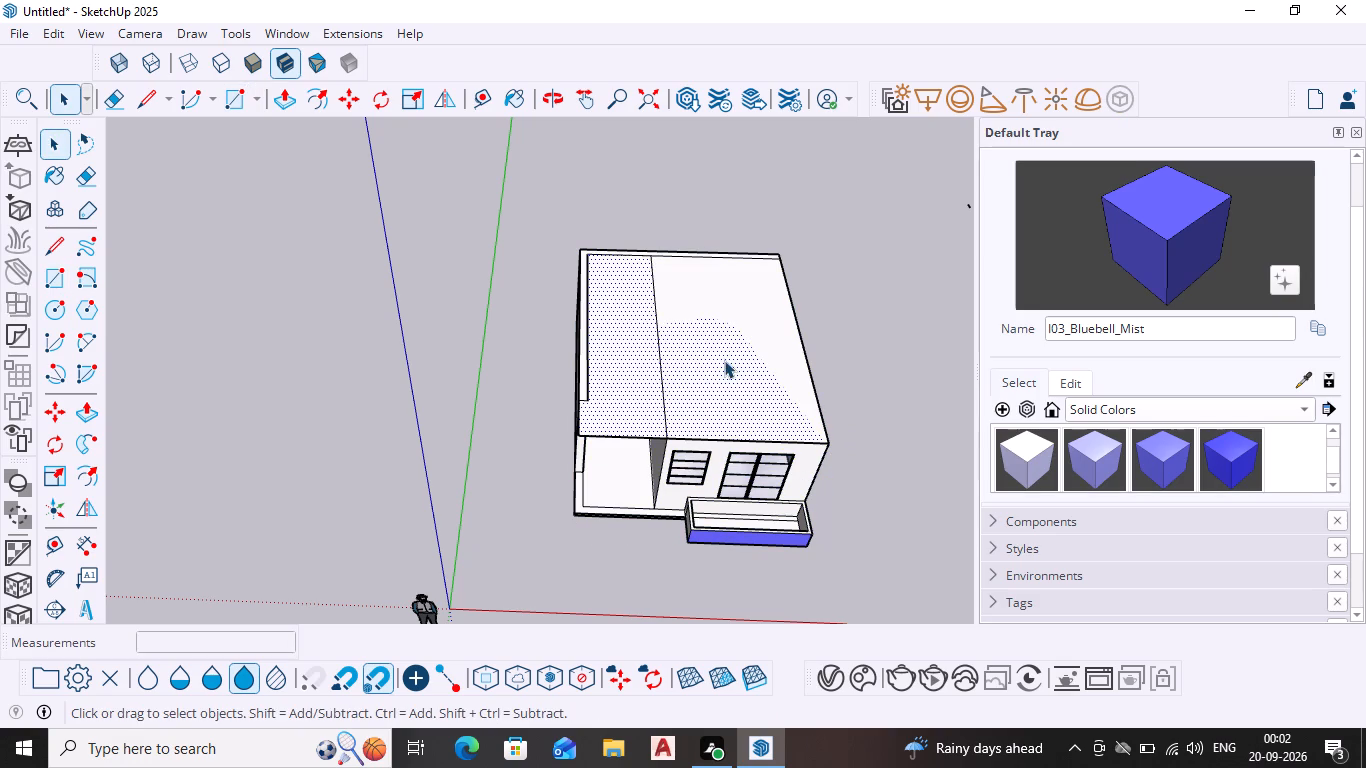
triple_click(704, 366)
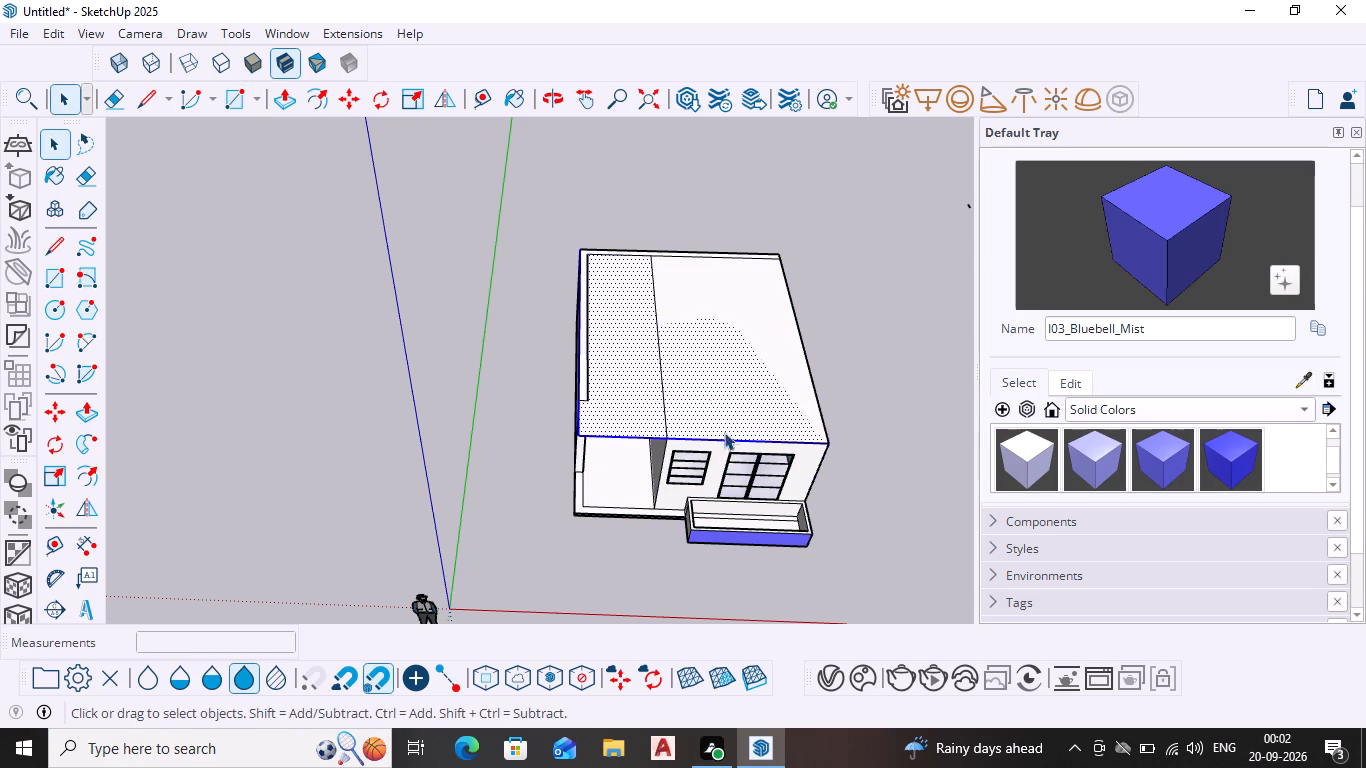
left_click(744, 376)
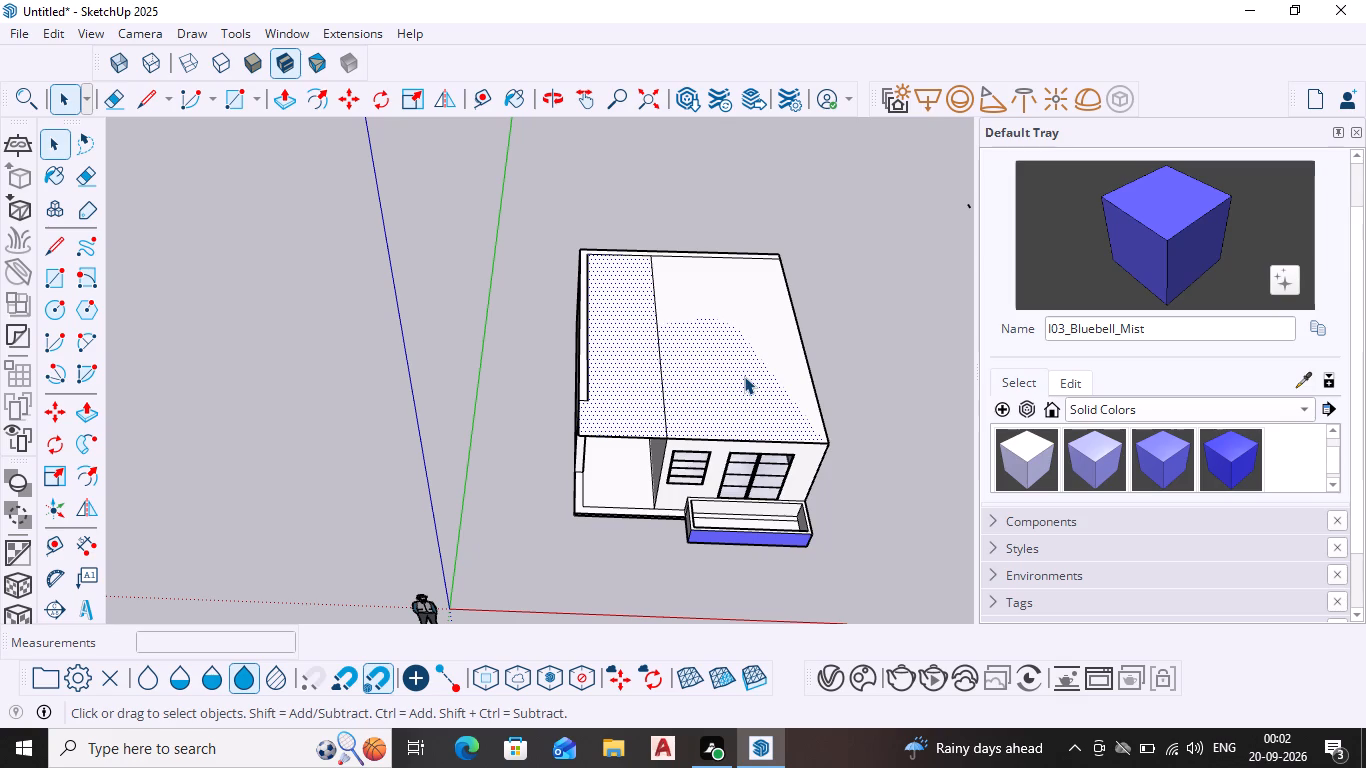
key("p")
key("Return")
left_click(744, 376)
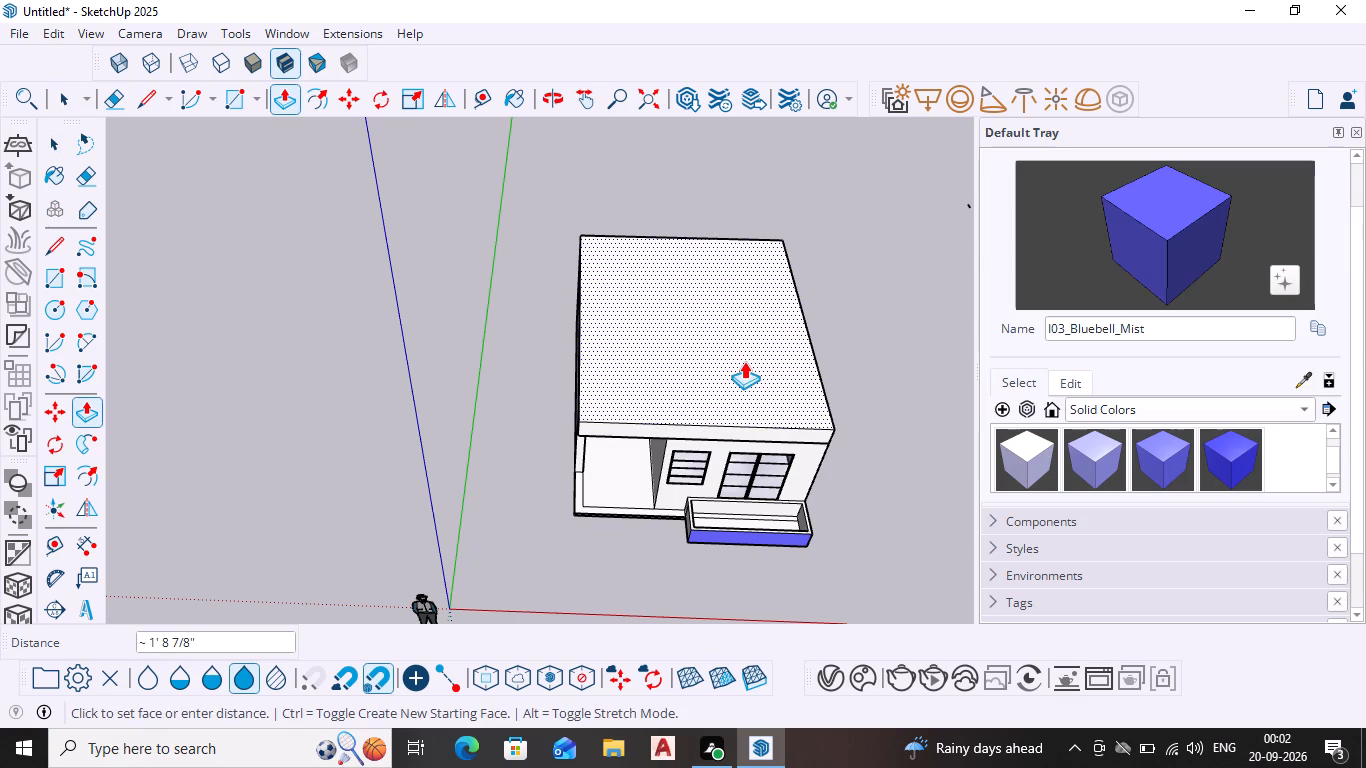
key("4")
key("shift+quotedbl")
key("Return")
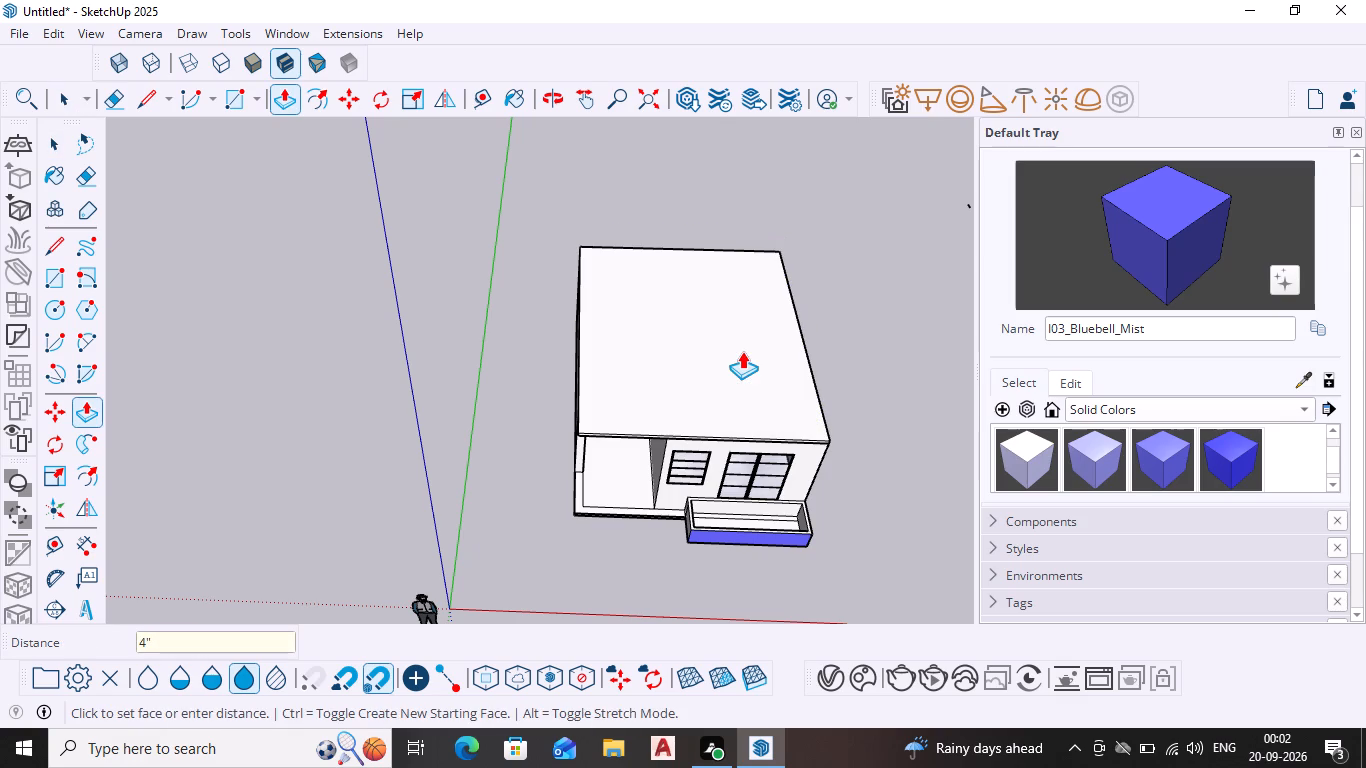
key("space")
Push/Pull the roof slab's front edge face outward about 2' 4" to make an overhang over the front wall.
double_click(741, 391)
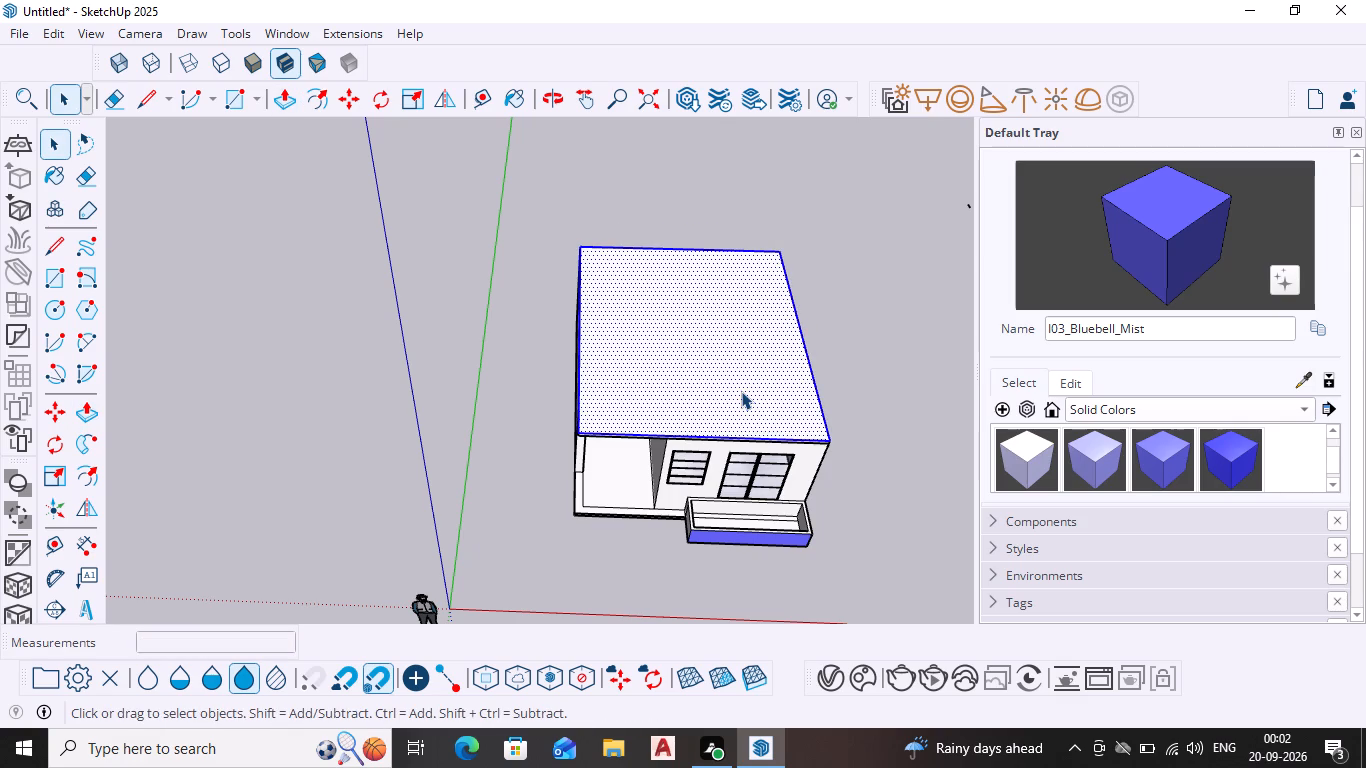
left_click(741, 391)
middle_click_drag(741, 393, 741, 297)
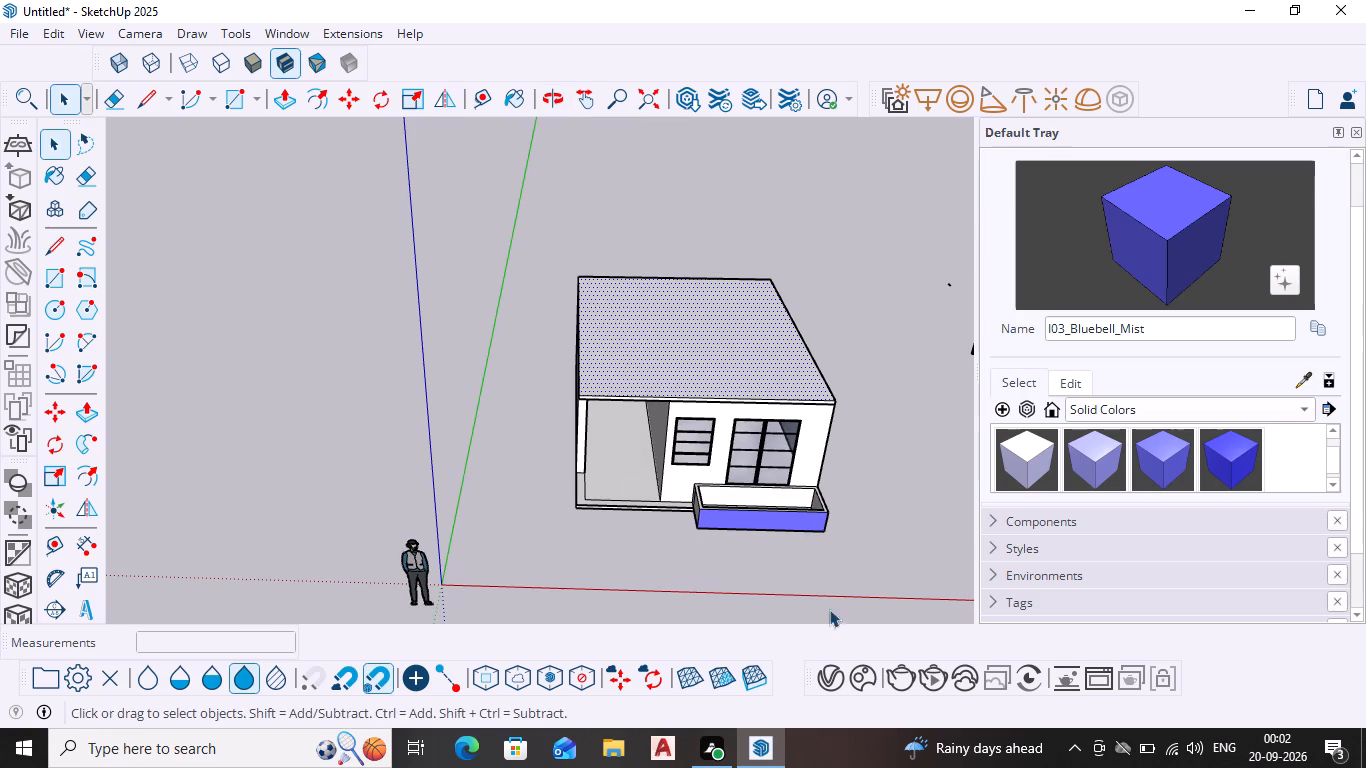
scroll(672, 399, "up", 7)
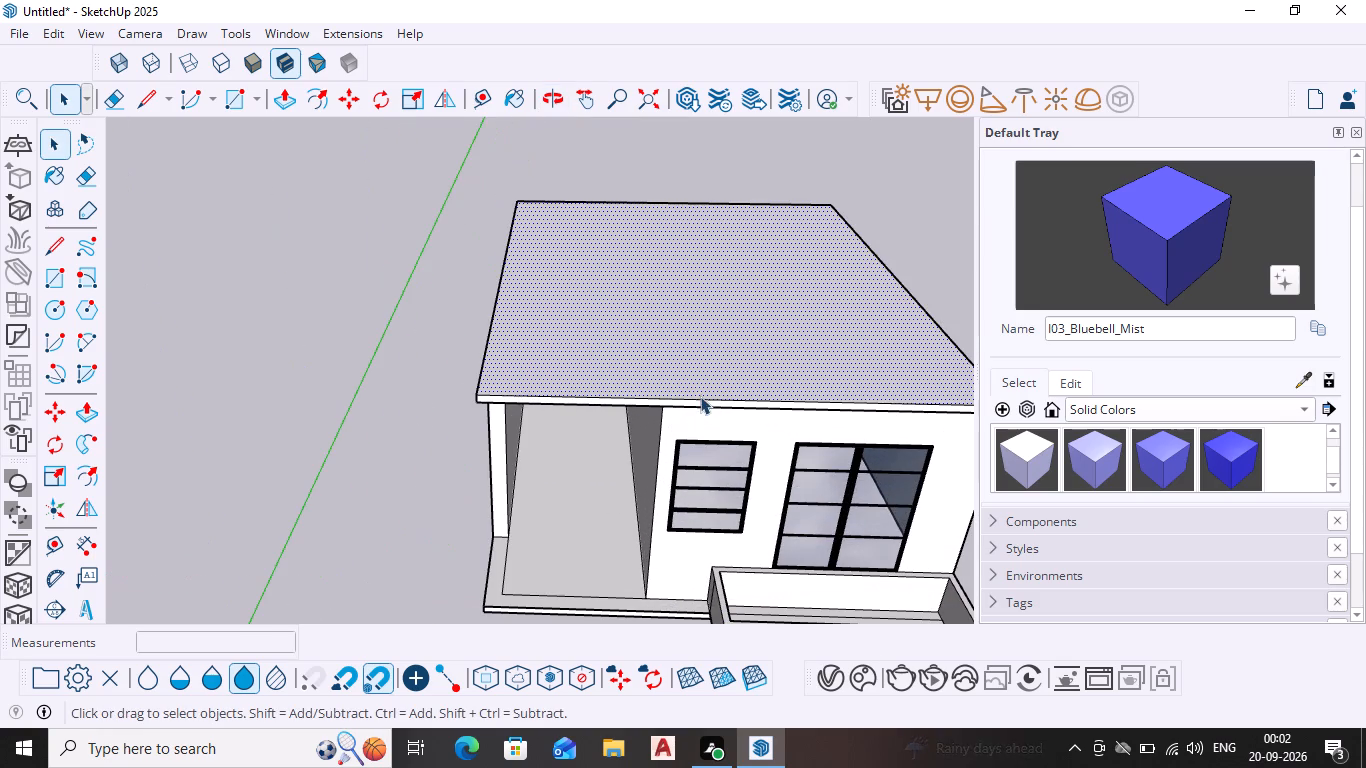
left_click(700, 400)
left_click(700, 400)
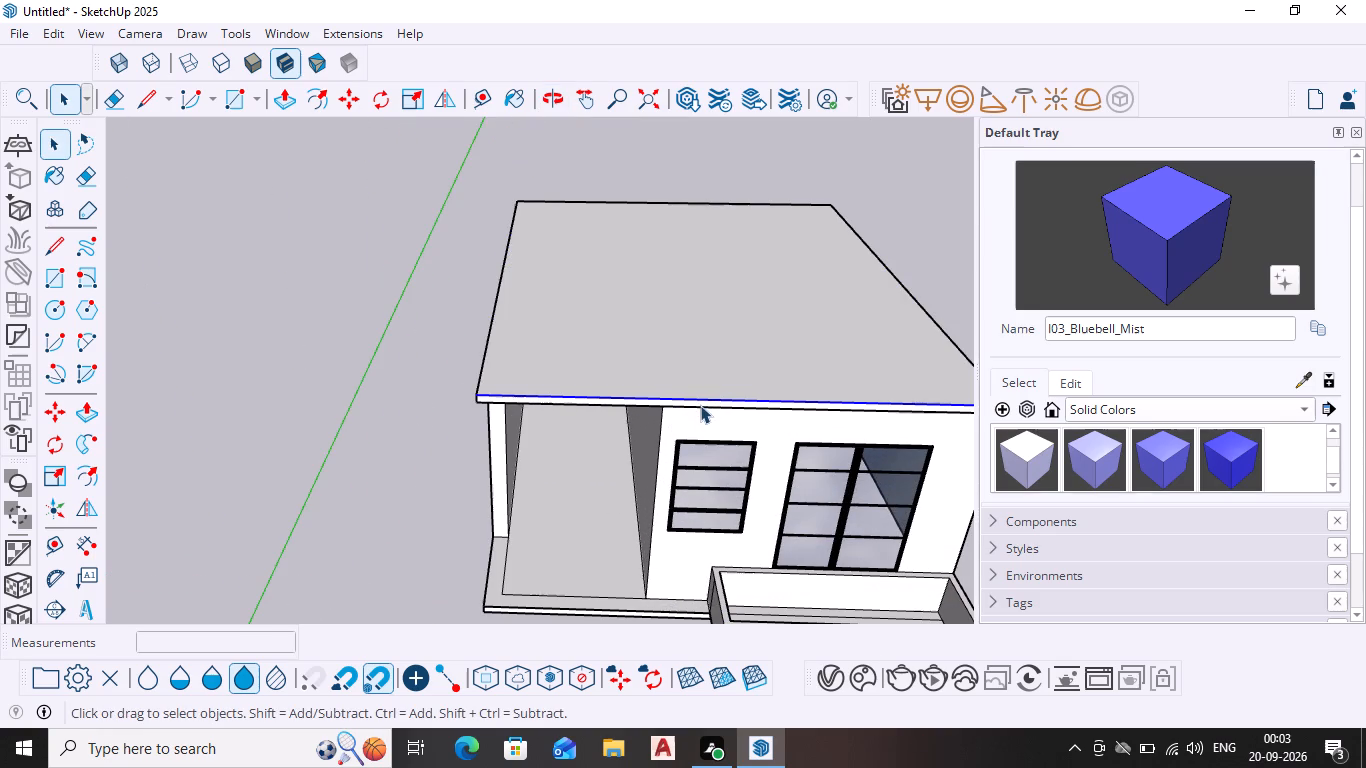
left_click(701, 400)
scroll(702, 406, "up", 8)
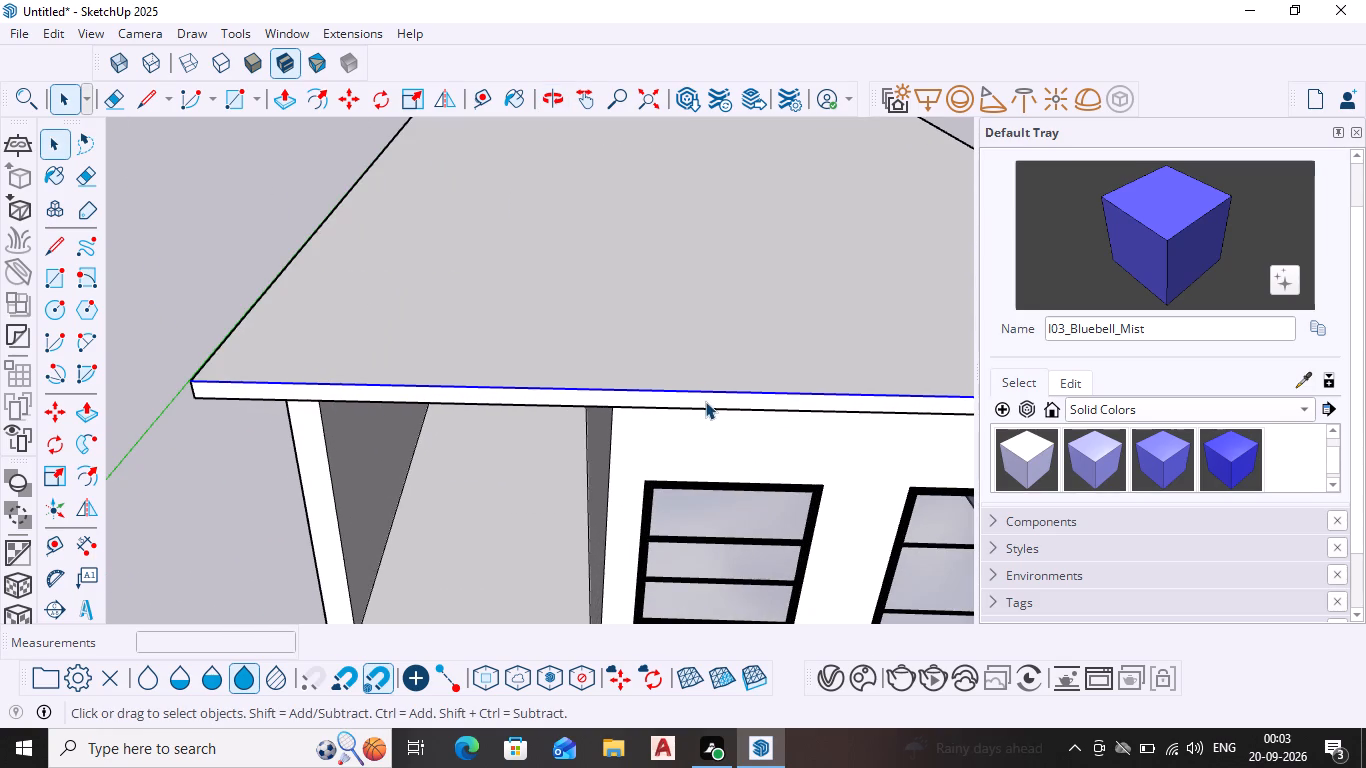
left_click(705, 401)
key("p")
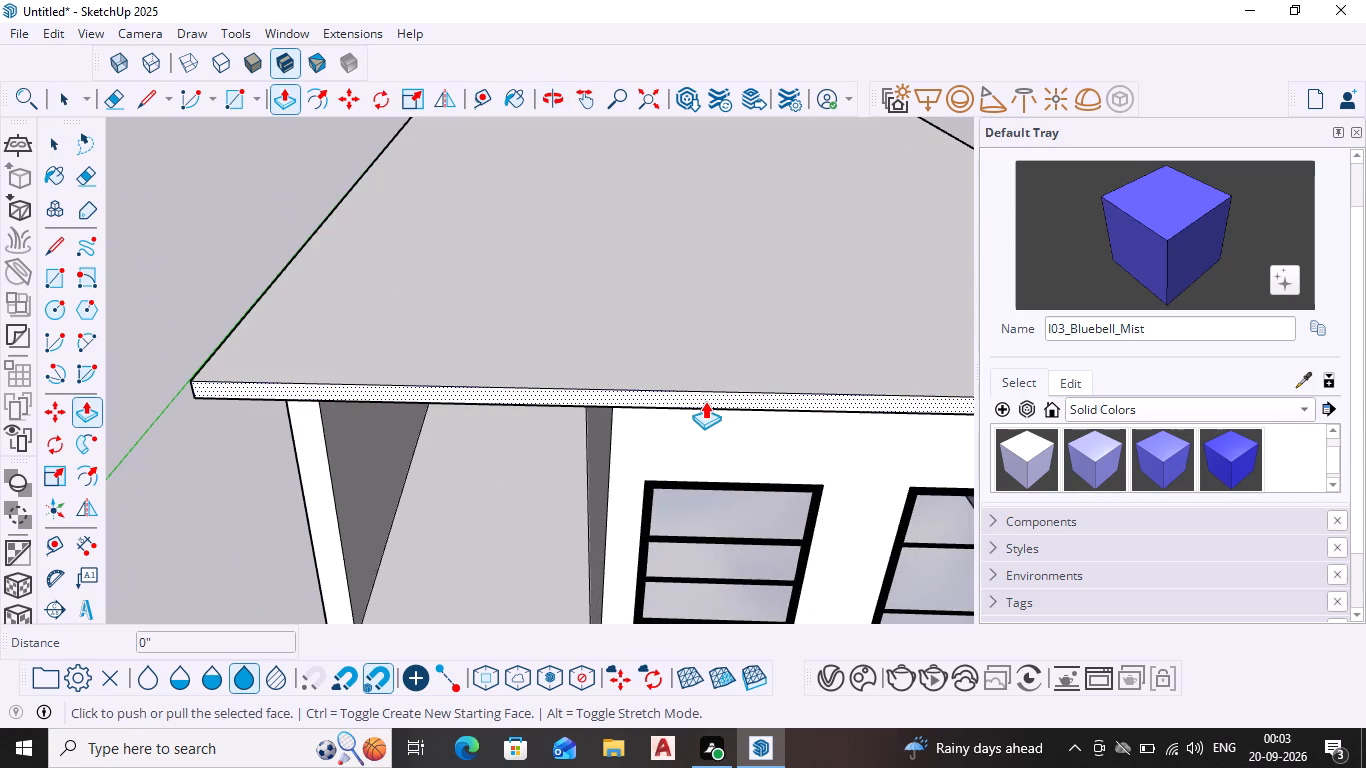
key("Return")
left_click(705, 393)
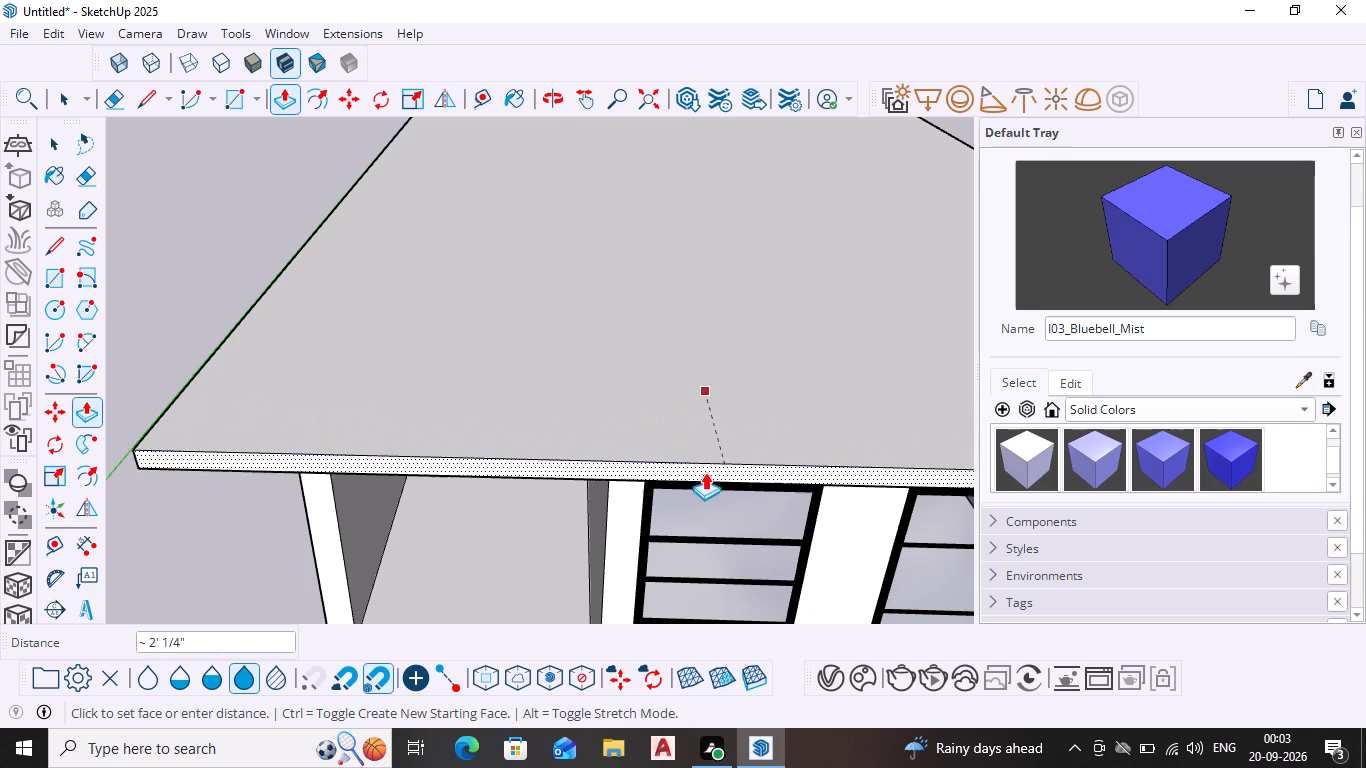
left_click(705, 482)
Push the roof slab's front edge face back in by about 10" to shorten the overhang.
scroll(701, 479, "down", 10)
middle_click_drag(658, 528, 645, 439)
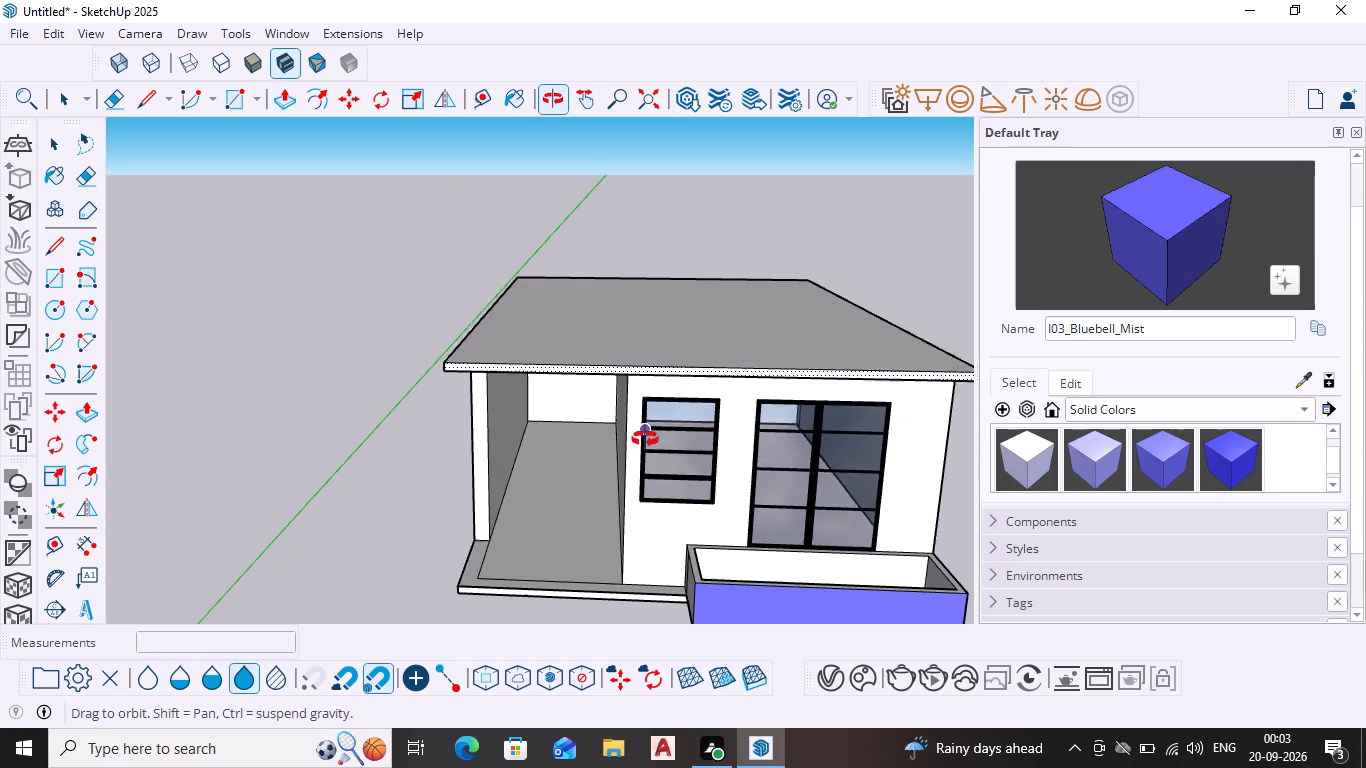
middle_click_drag(645, 439, 646, 438)
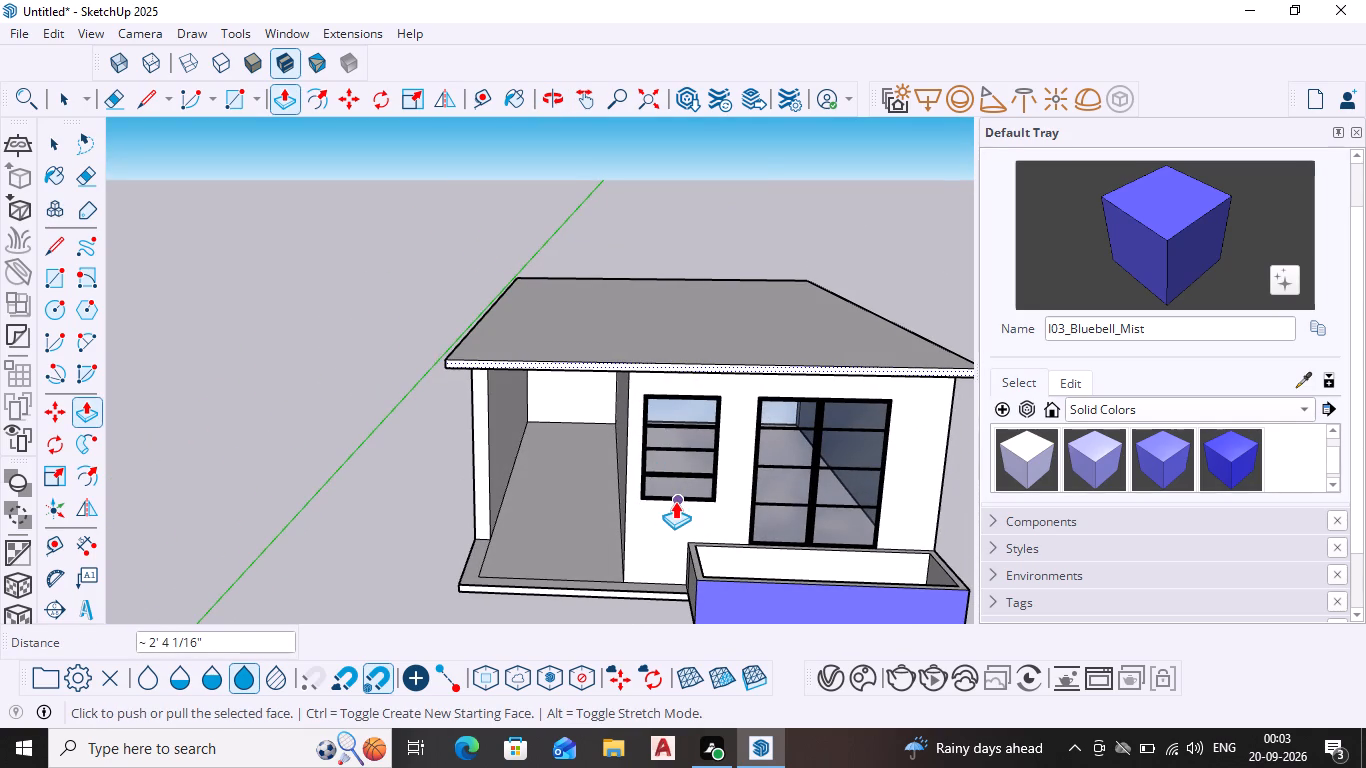
middle_click_drag(690, 447, 688, 472)
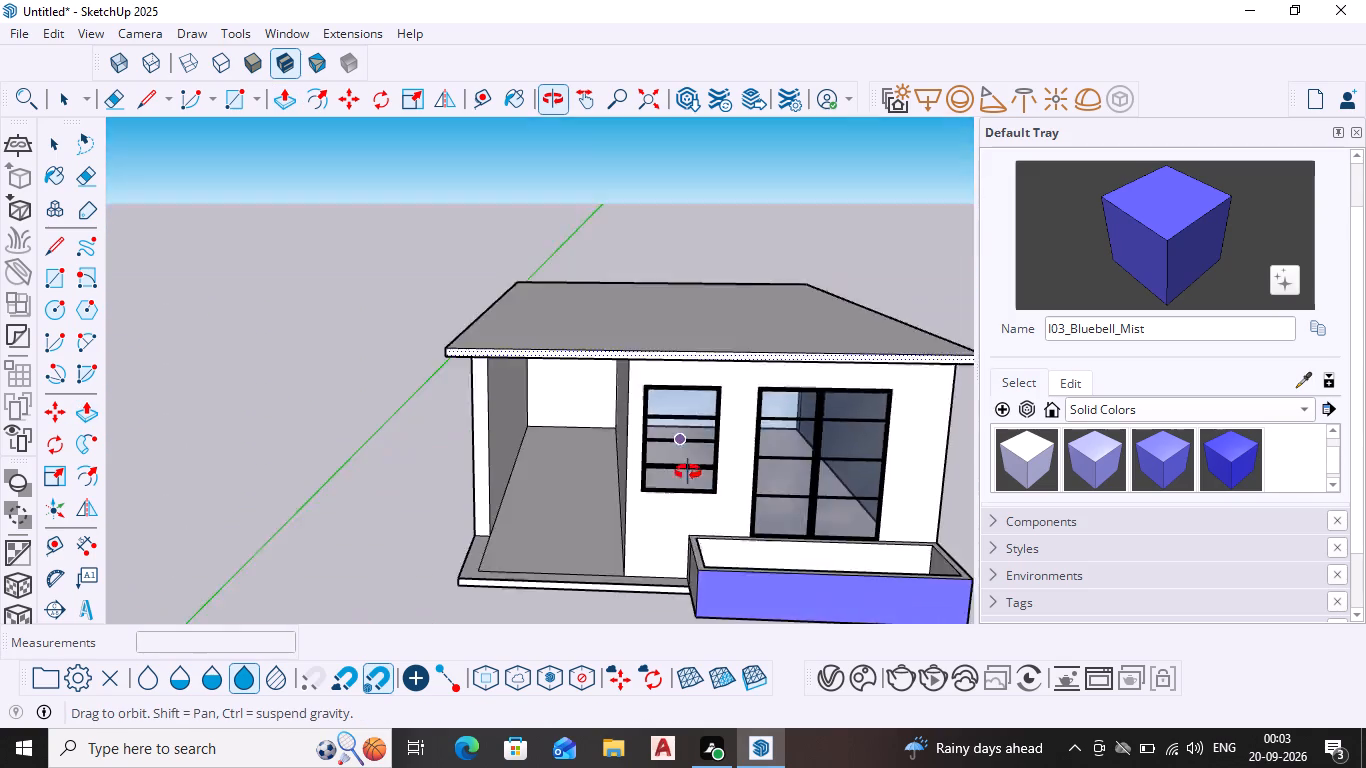
middle_click_drag(688, 472, 687, 493)
scroll(712, 437, "up", 8)
left_click(690, 428)
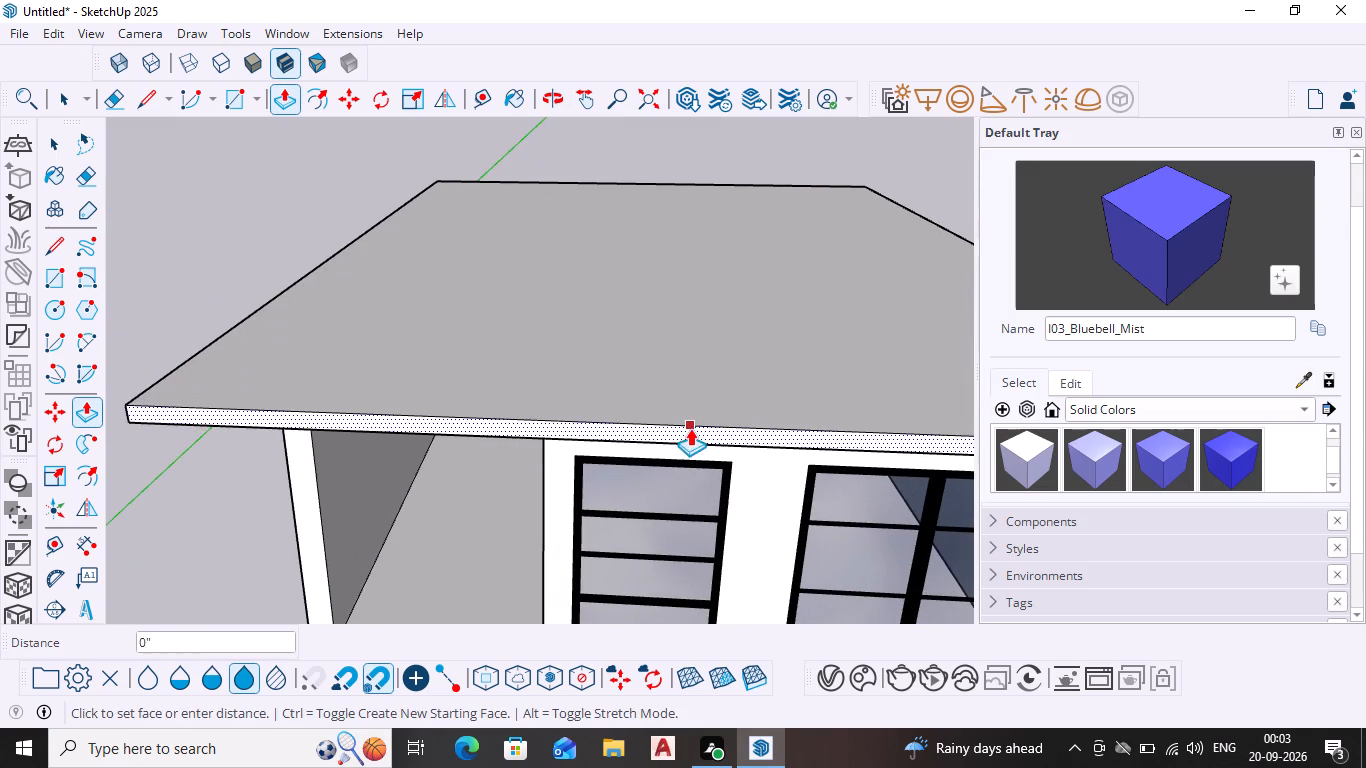
left_click(690, 405)
key("Escape")
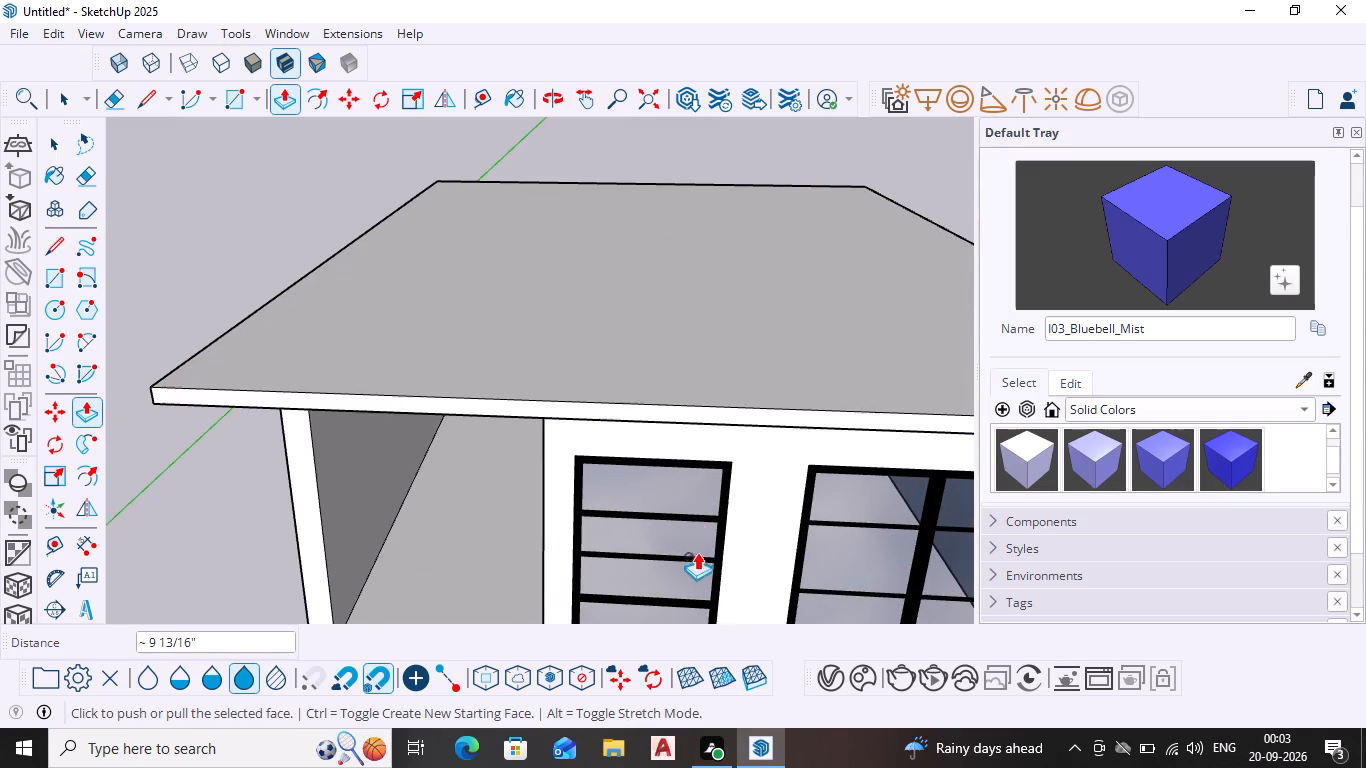
Make a group of the whole roof slab with all its connected faces and edges, and deselect it.
scroll(696, 557, "down", 6)
middle_click_drag(697, 557, 703, 563)
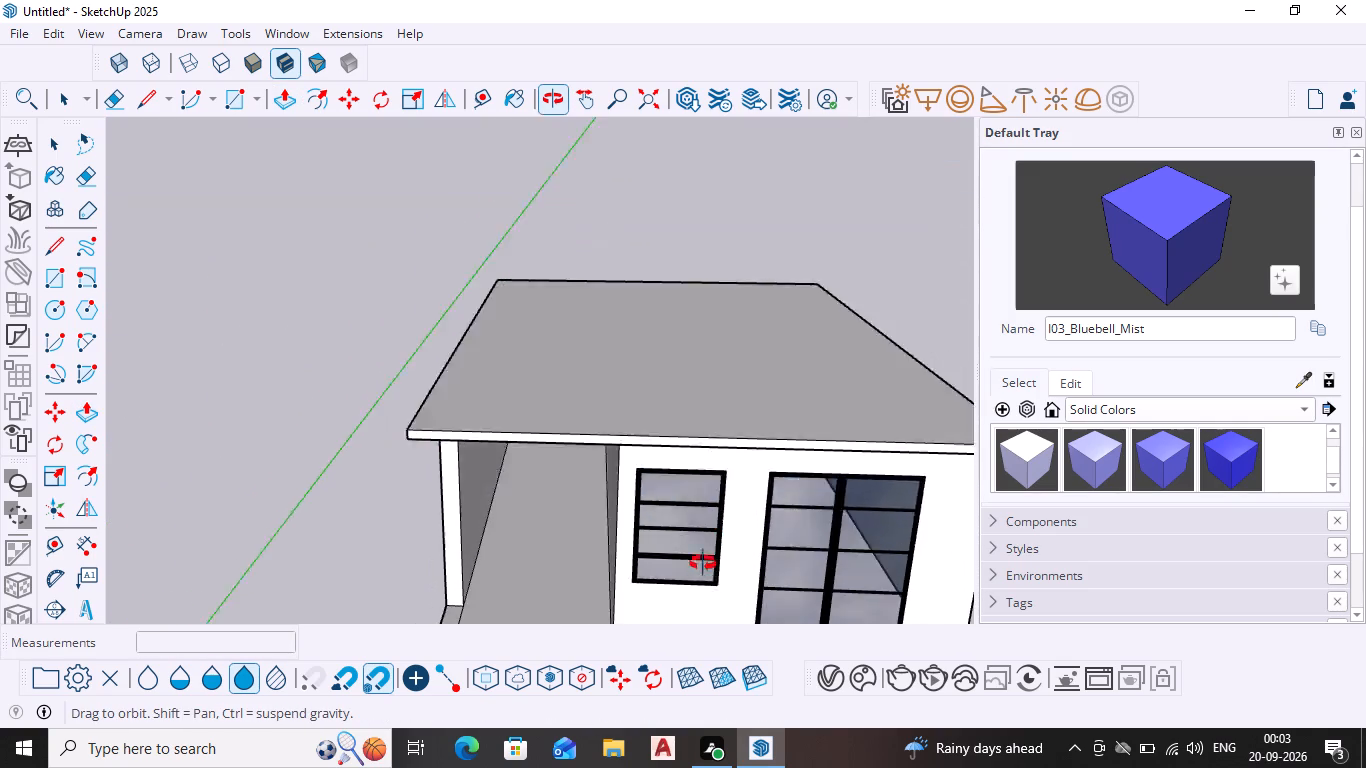
middle_click_drag(703, 563, 703, 572)
left_click(647, 454)
key("space")
triple_click(647, 454)
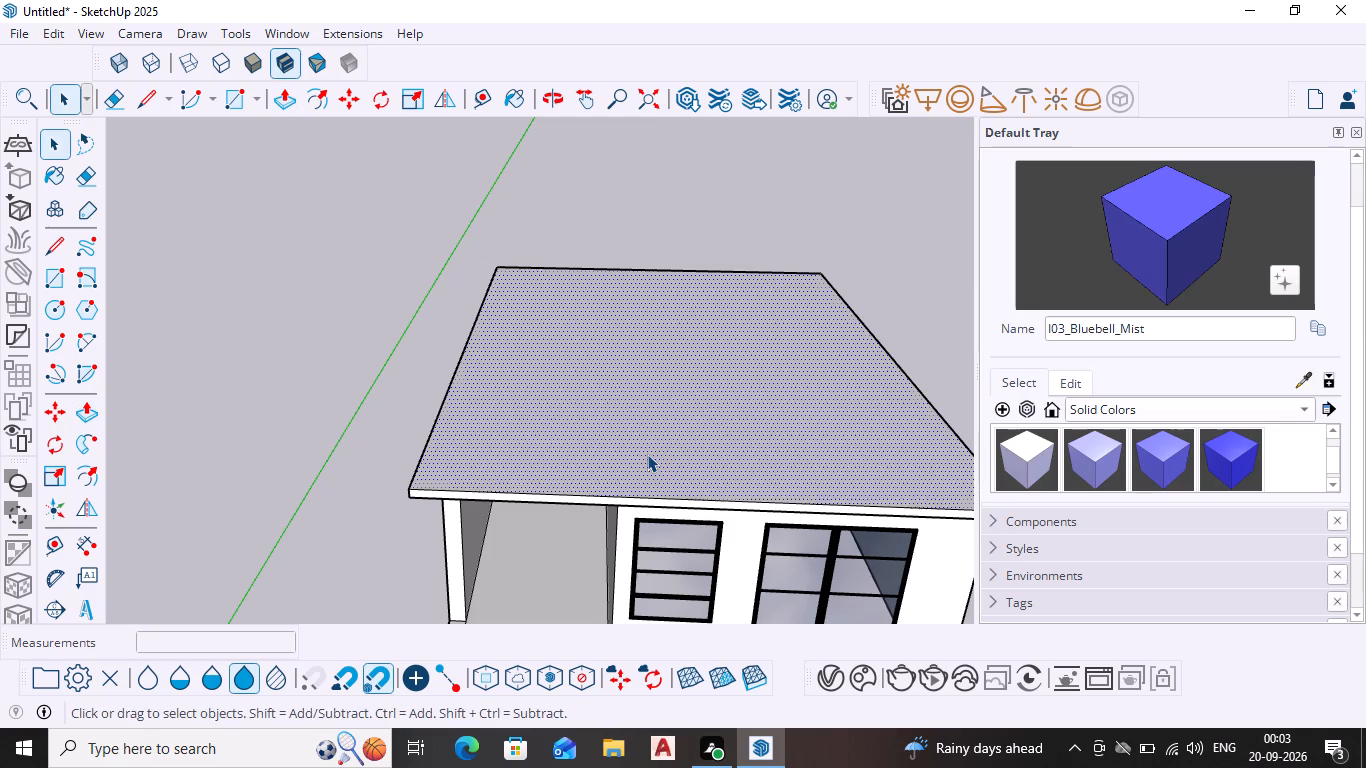
left_click(647, 454)
right_click(647, 454)
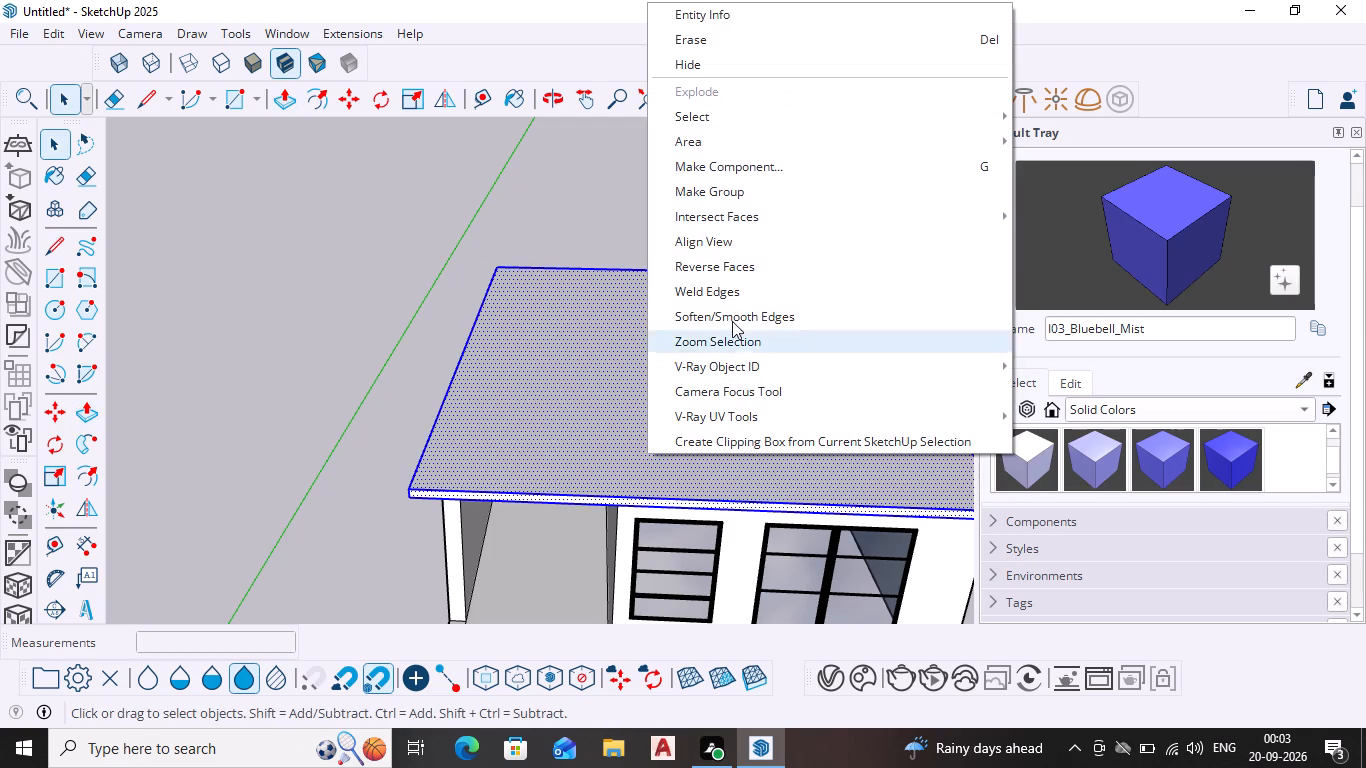
left_click(716, 202)
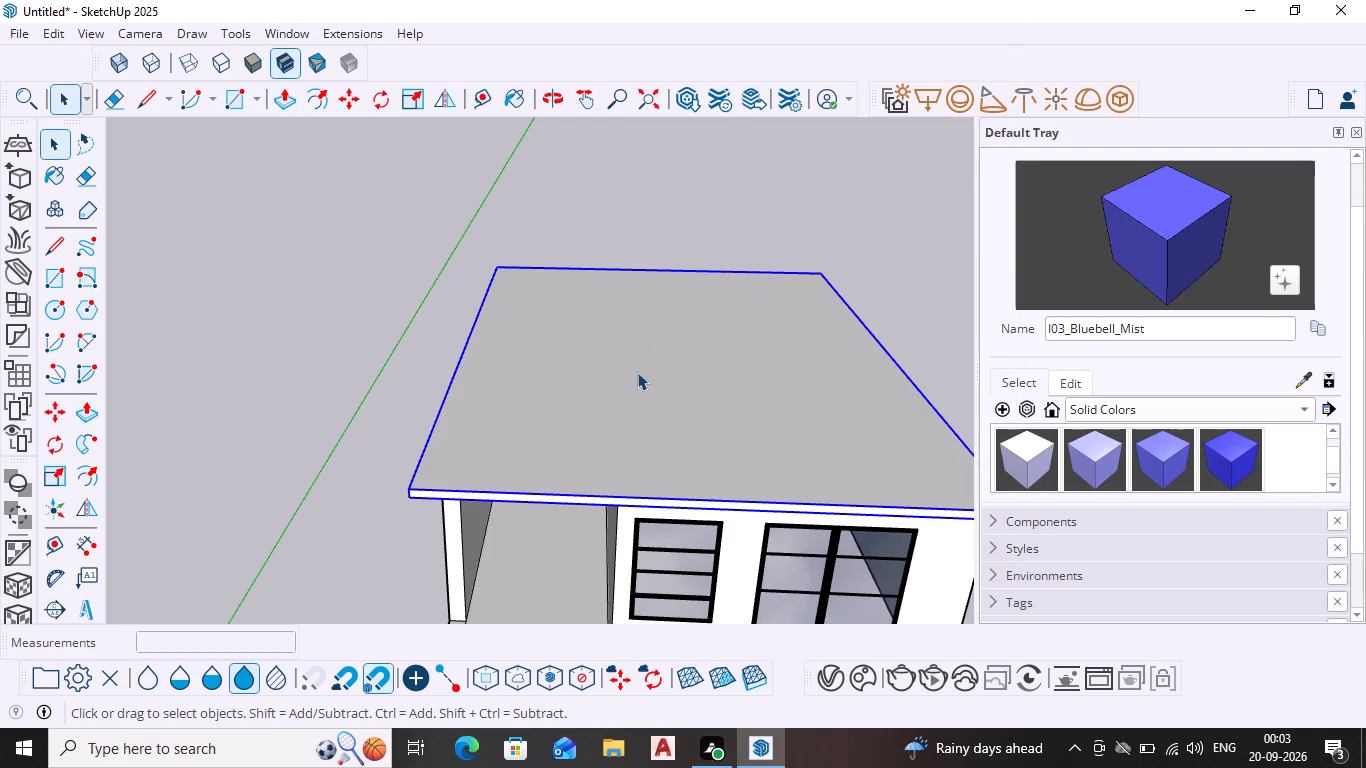
key("space")
scroll(609, 424, "down", 3)
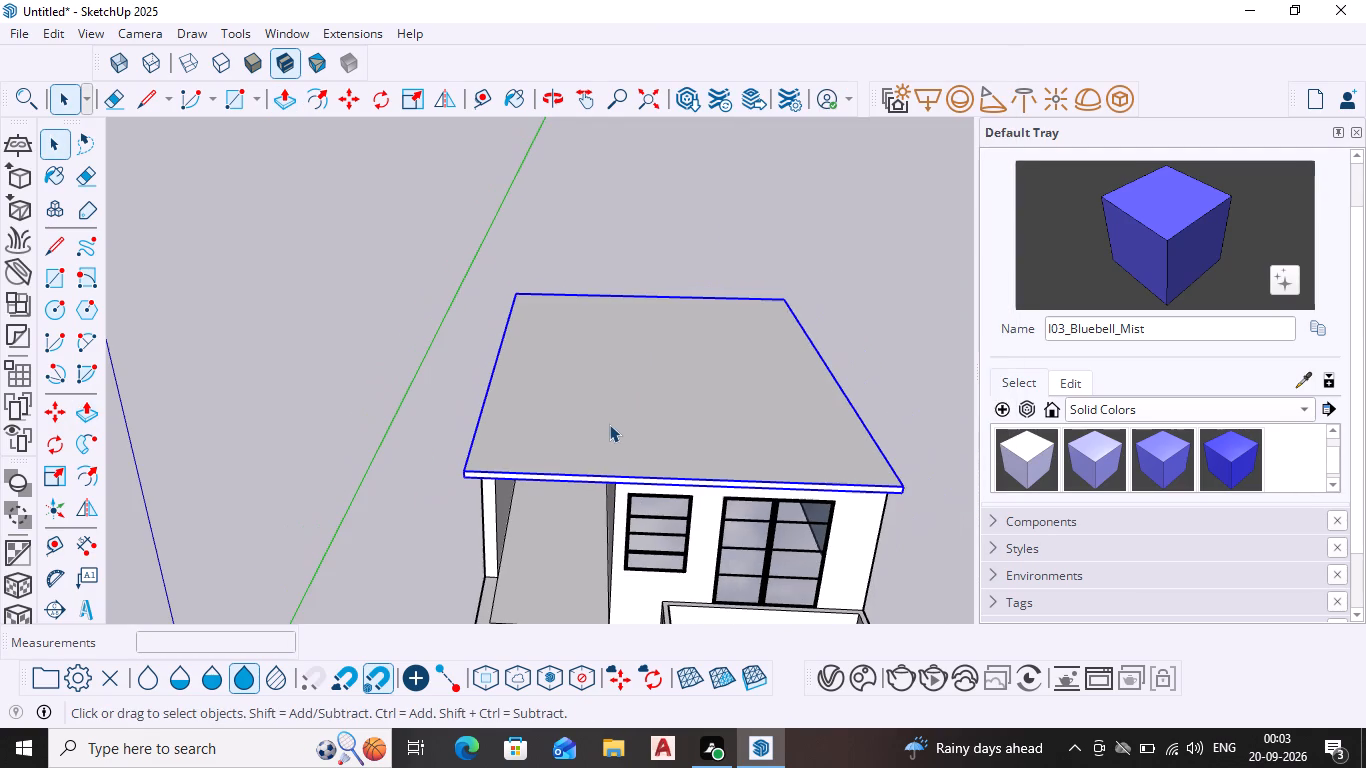
key("space")
left_click(928, 268)
Draw a rectangle about 10' by 25' 9" on the roof slab, covering the half above the large window.
middle_click_drag(677, 392, 694, 429)
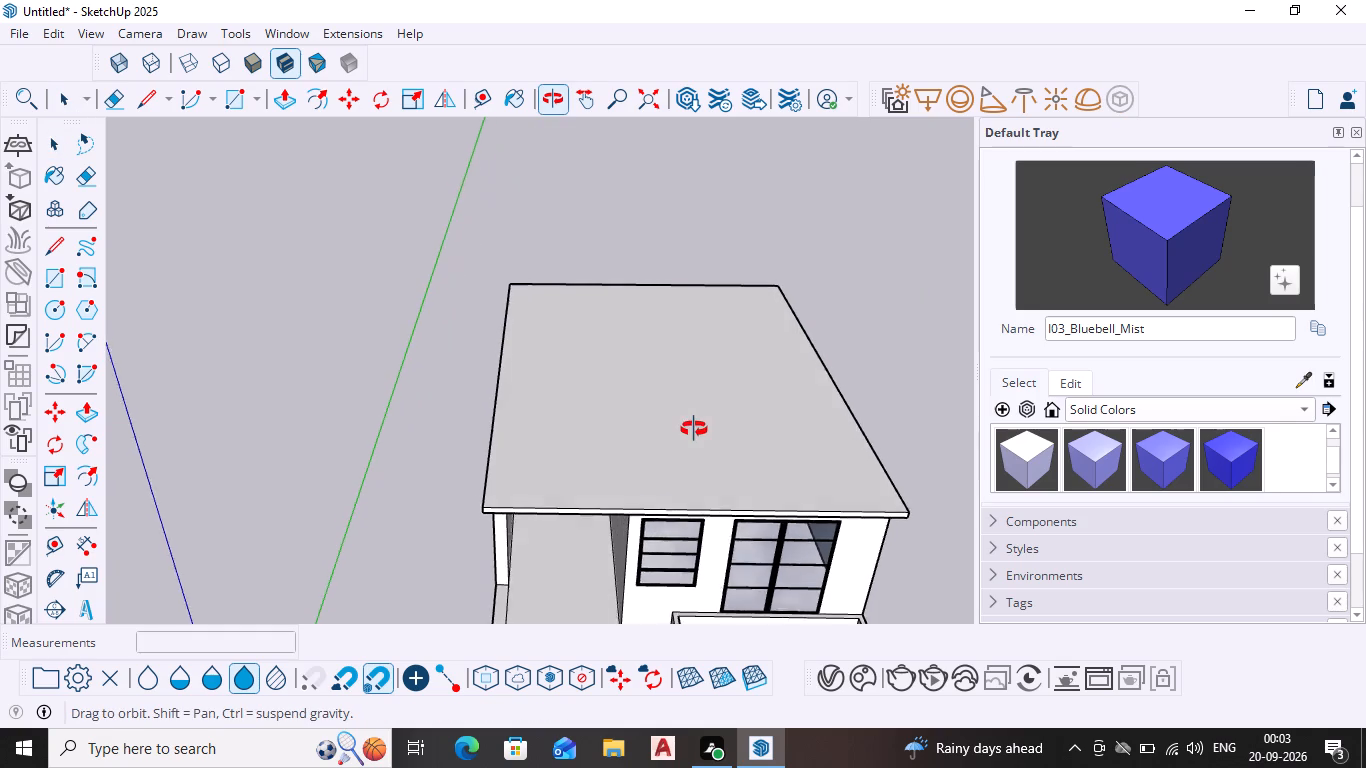
middle_click_drag(694, 429, 689, 435)
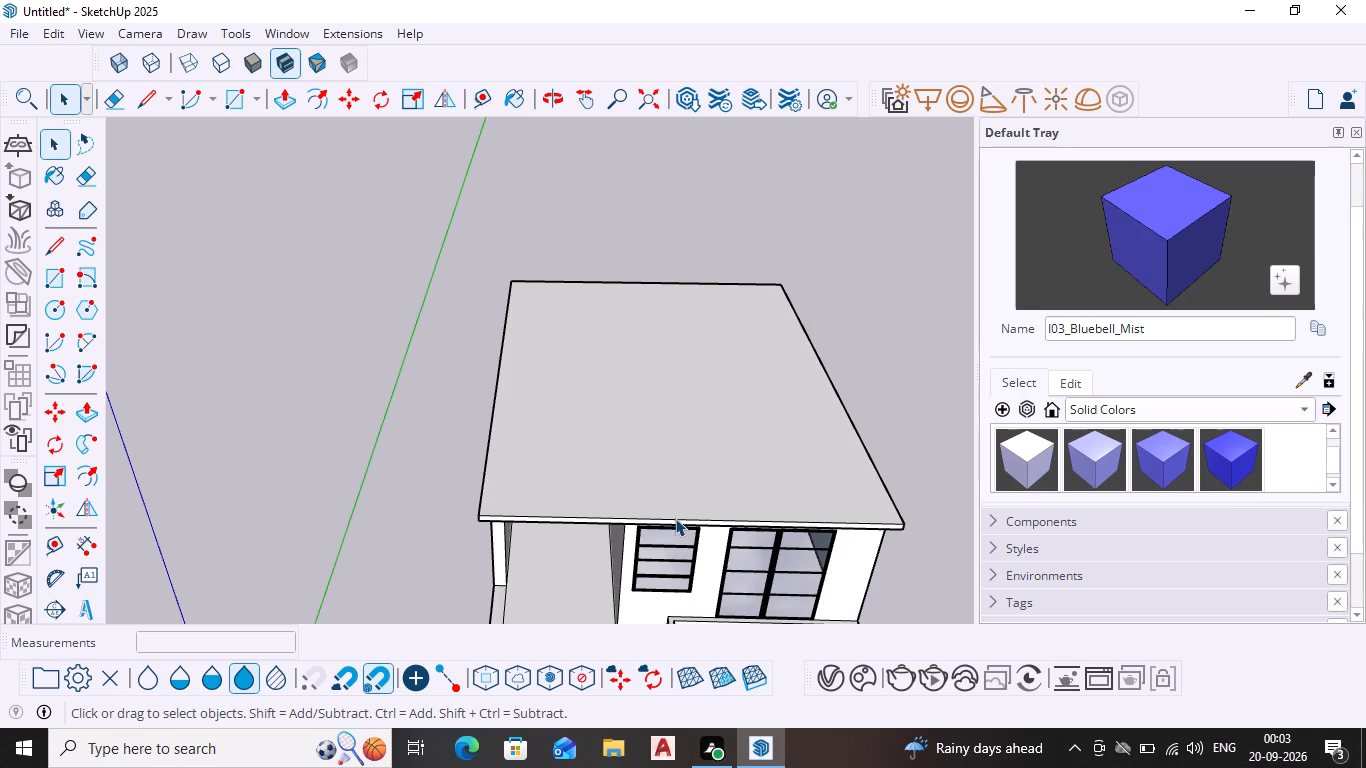
key("r")
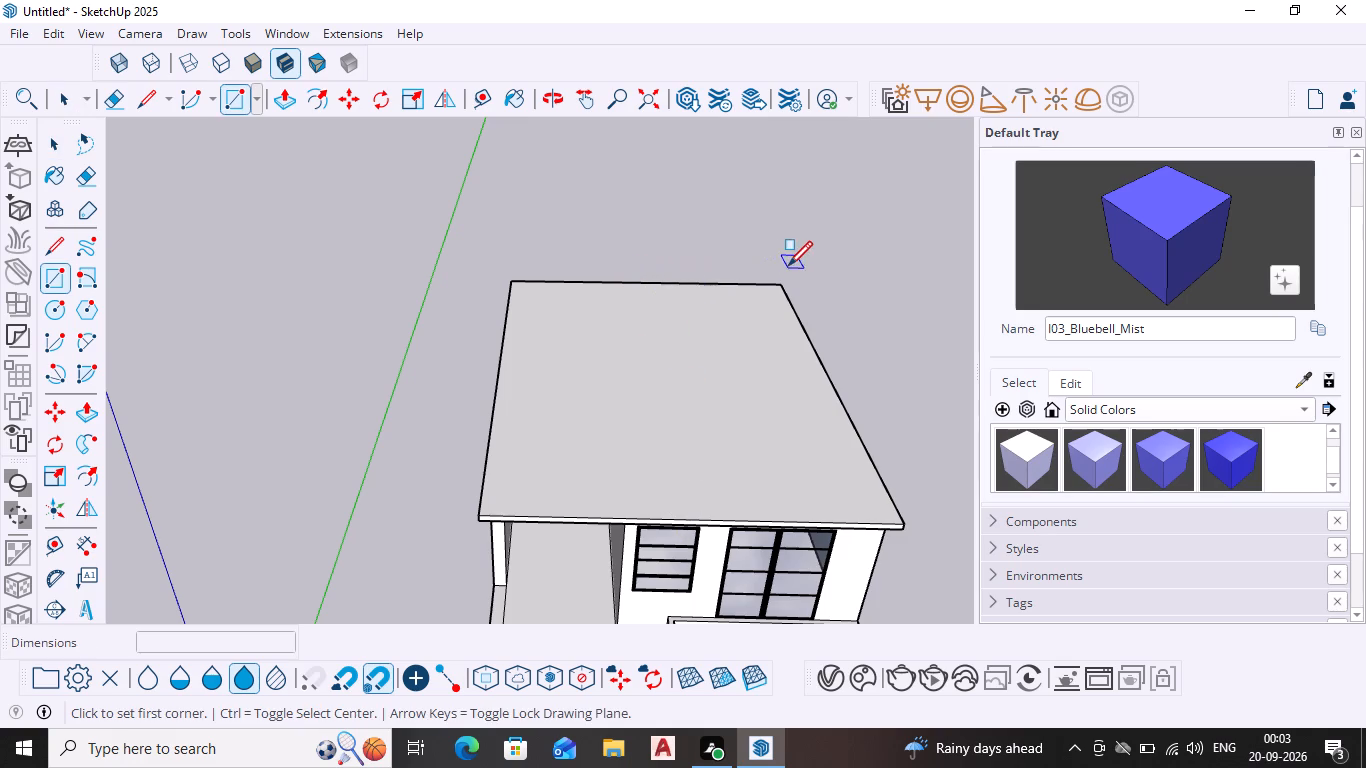
left_click_drag(781, 291, 781, 302)
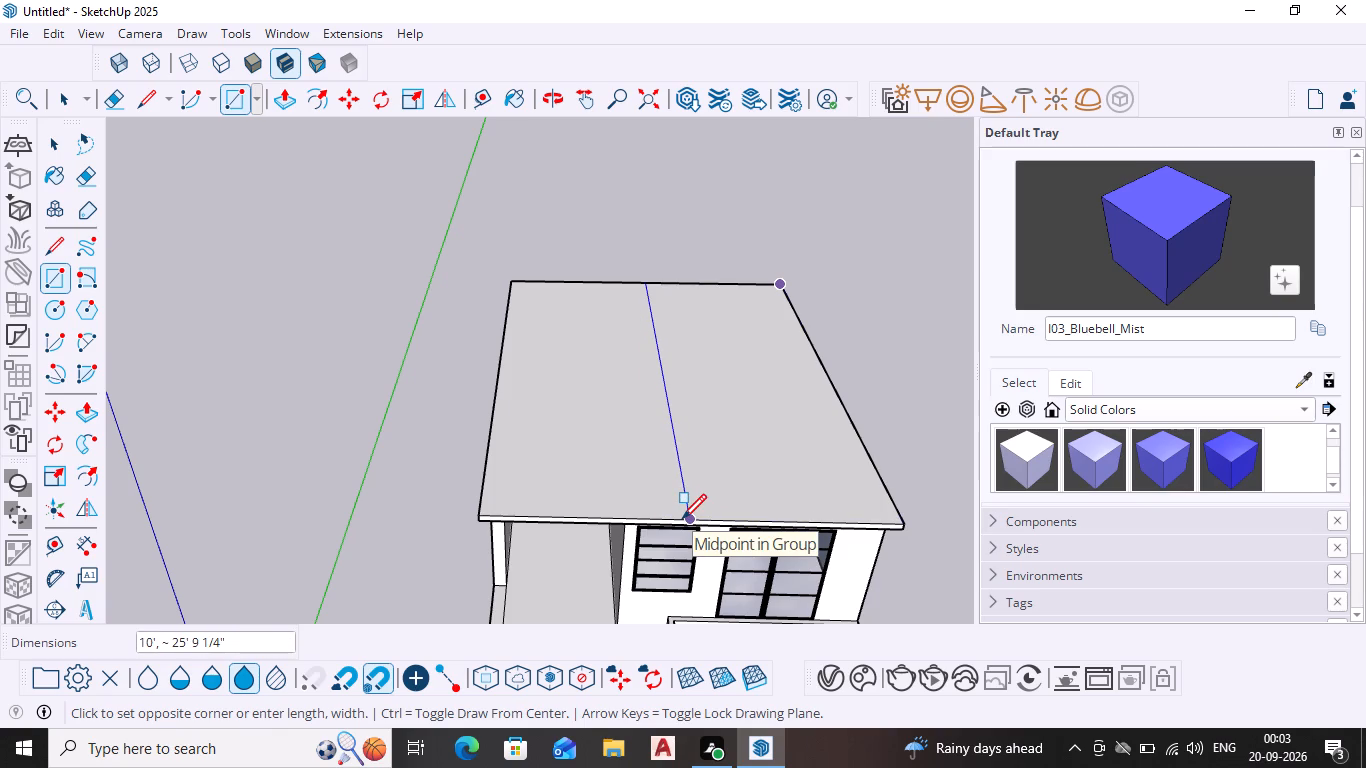
left_click(682, 521)
key("space")
Push/Pull the new half-roof rectangle up by 10' to form an upper-floor block.
middle_click_drag(787, 533, 761, 486)
scroll(781, 534, "down", 1)
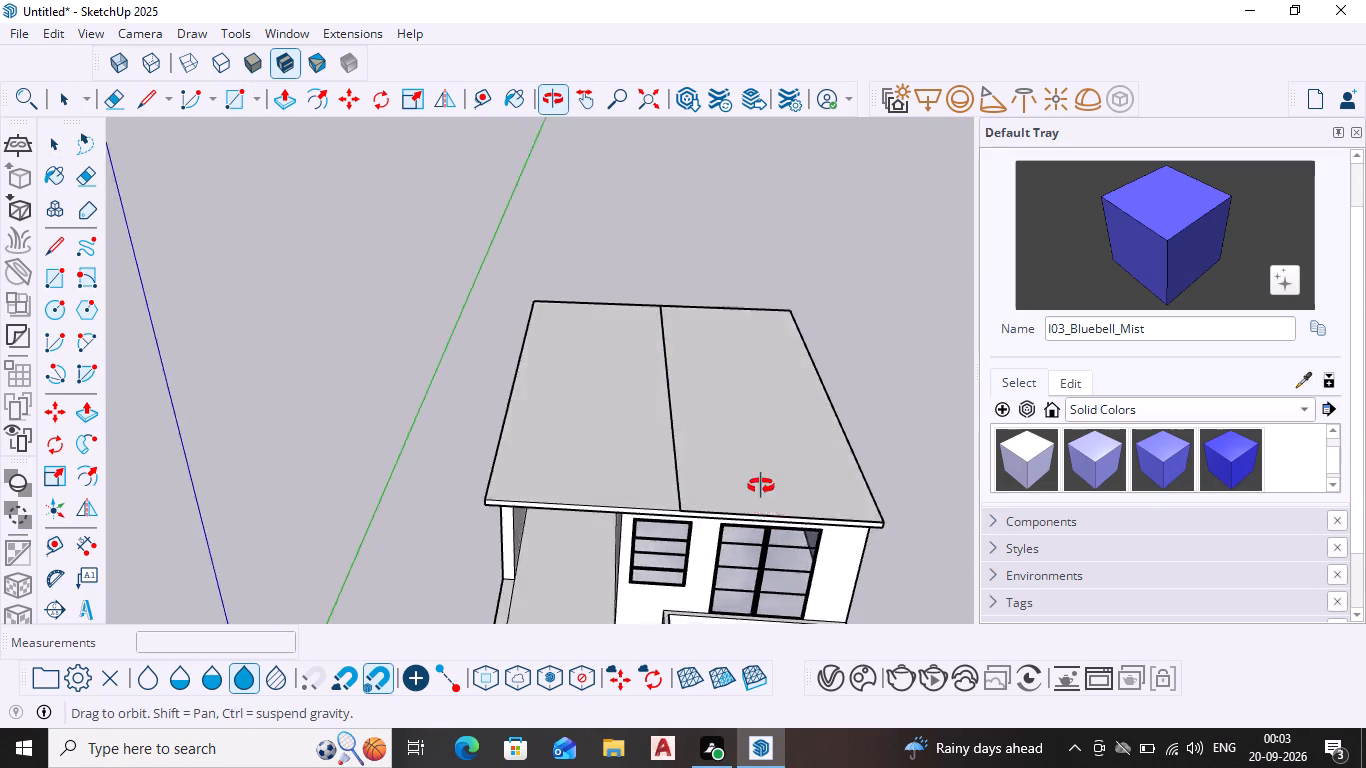
middle_click_drag(761, 486, 746, 380)
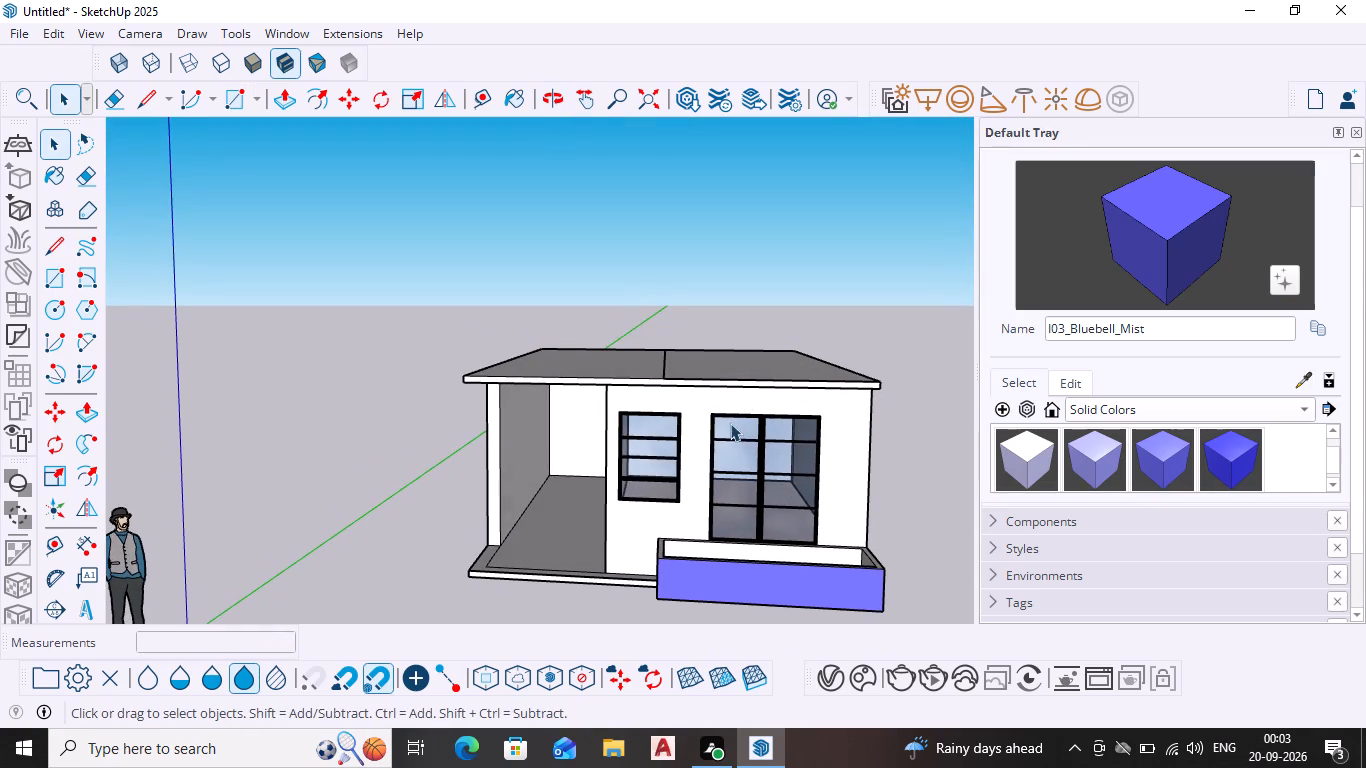
middle_click_drag(611, 408, 626, 527)
scroll(611, 419, "down", 1)
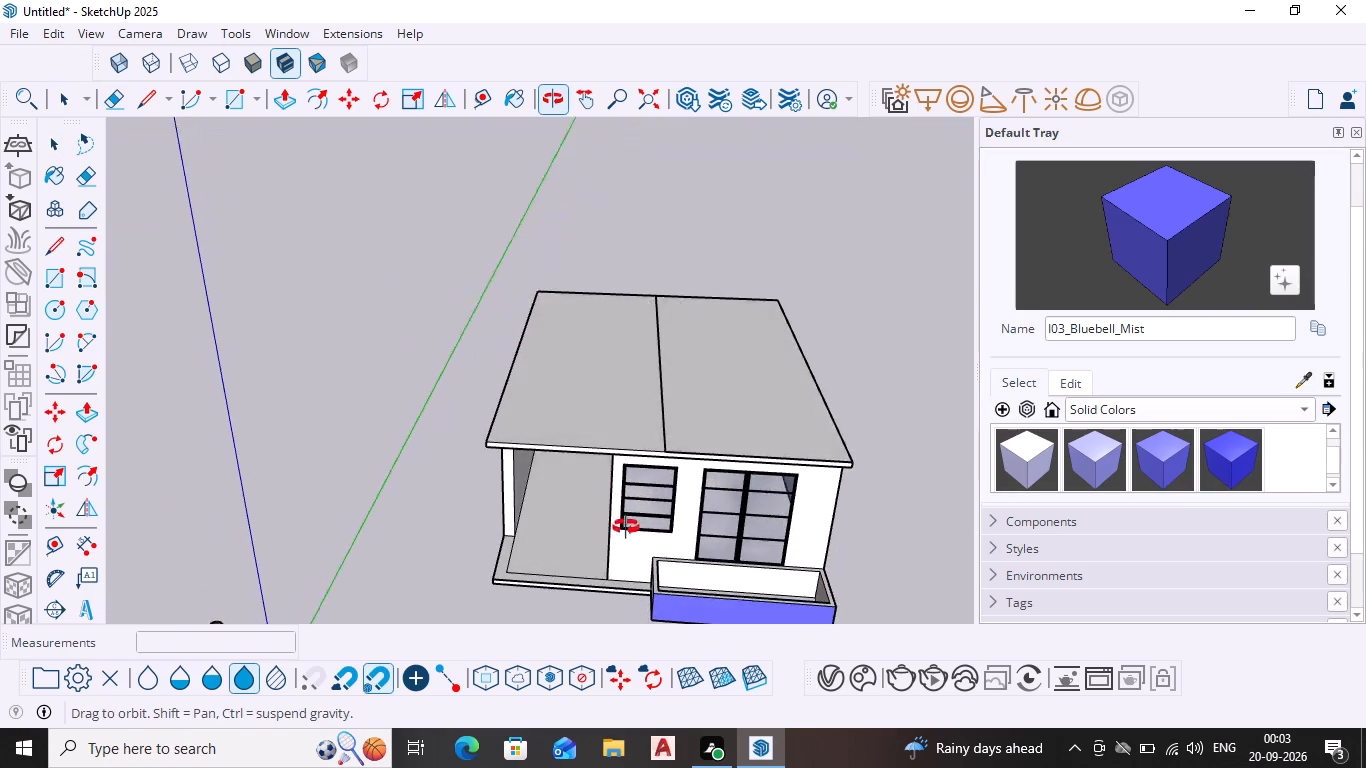
middle_click_drag(626, 527, 626, 557)
scroll(689, 380, "up", 2)
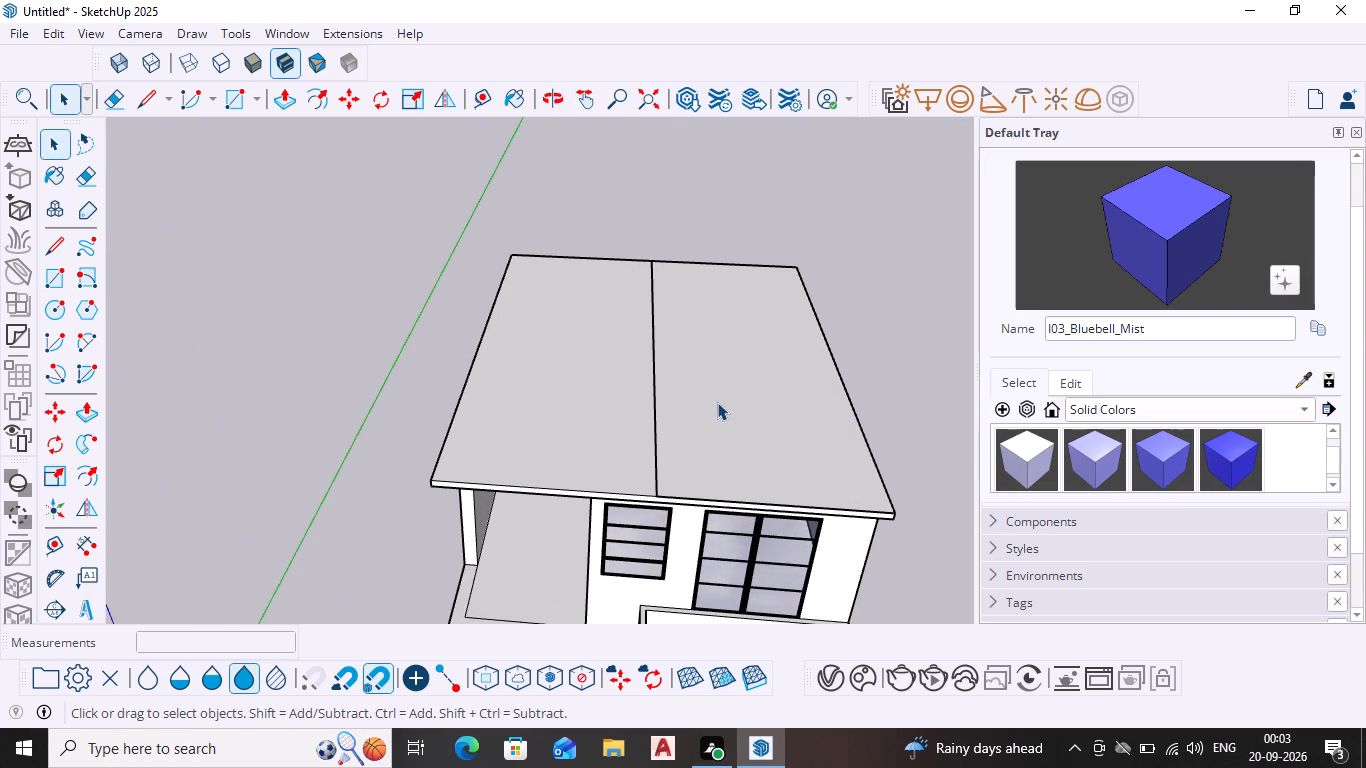
left_click(719, 453)
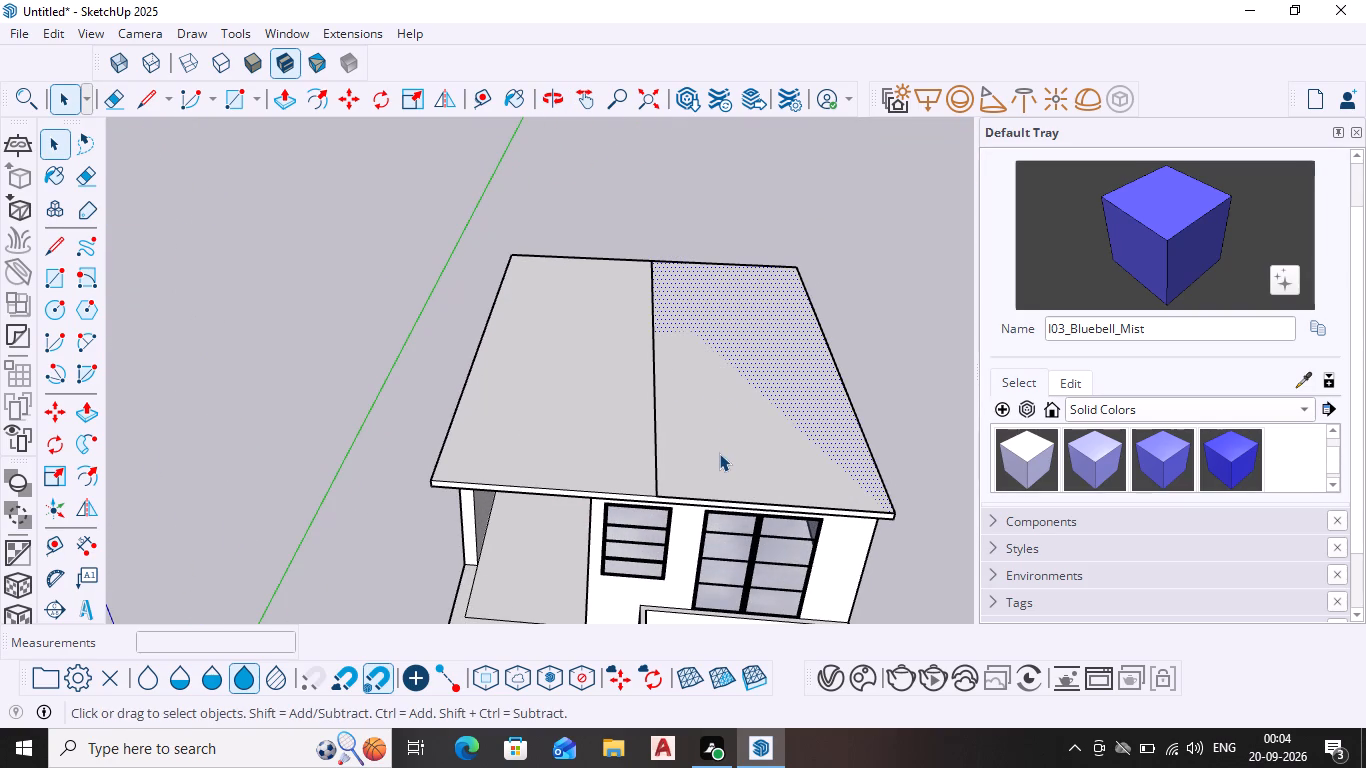
middle_click_drag(794, 474, 789, 492)
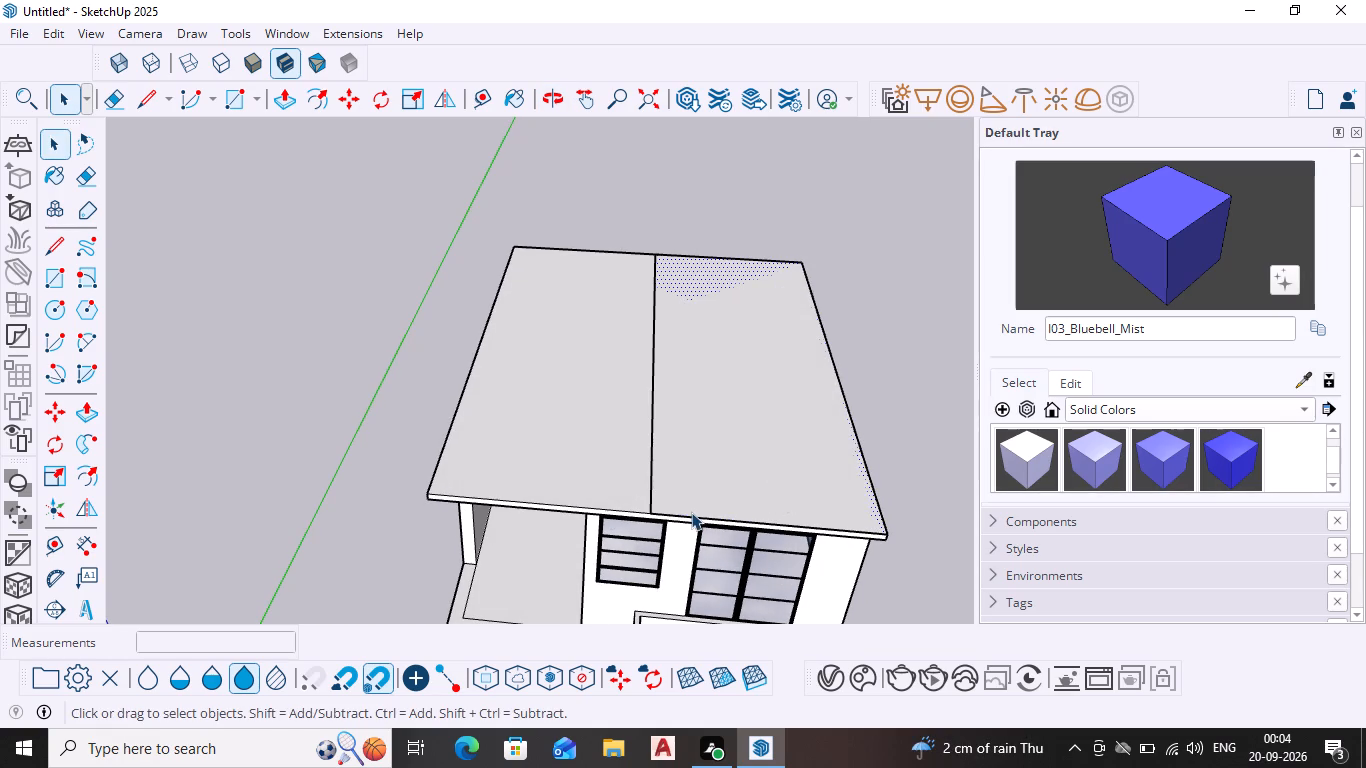
scroll(474, 652, "down", 1)
middle_click_drag(473, 654, 501, 656)
left_click(725, 431)
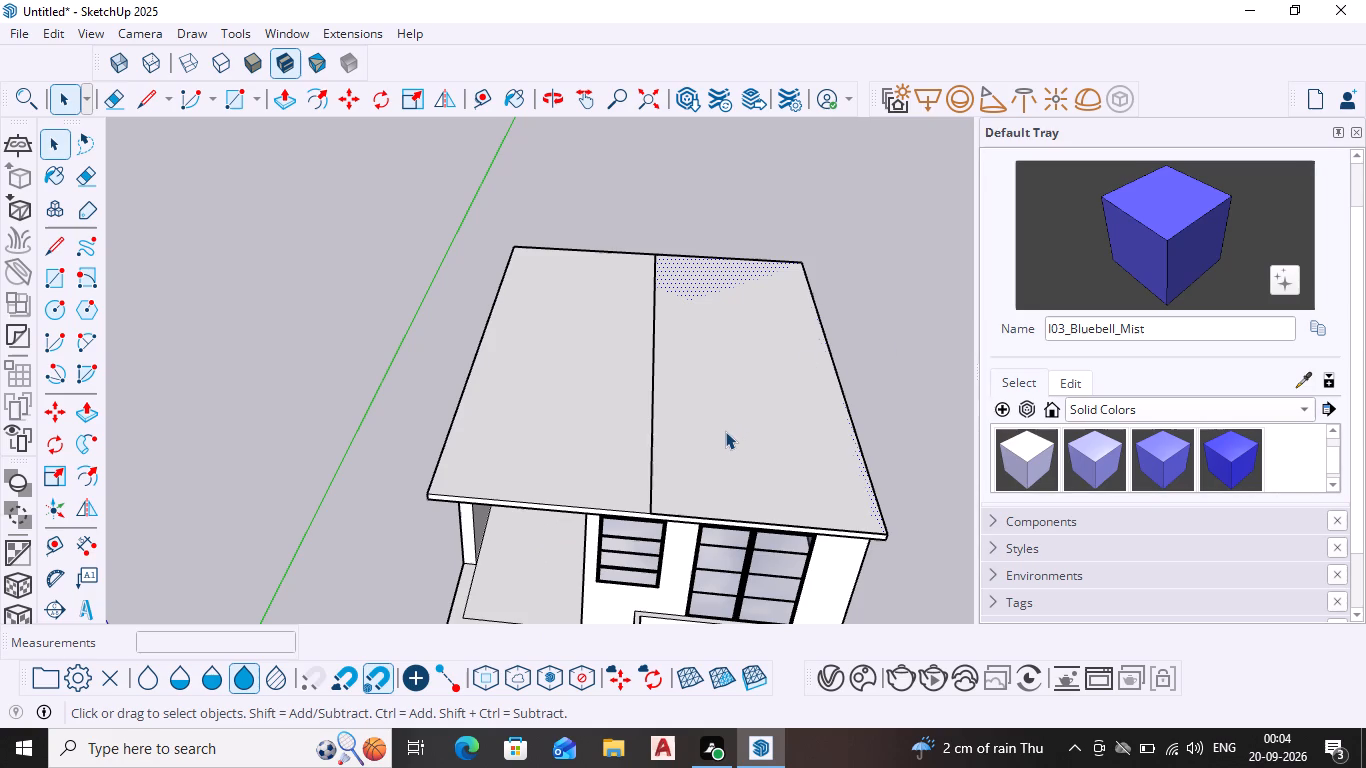
left_click(725, 431)
key("p")
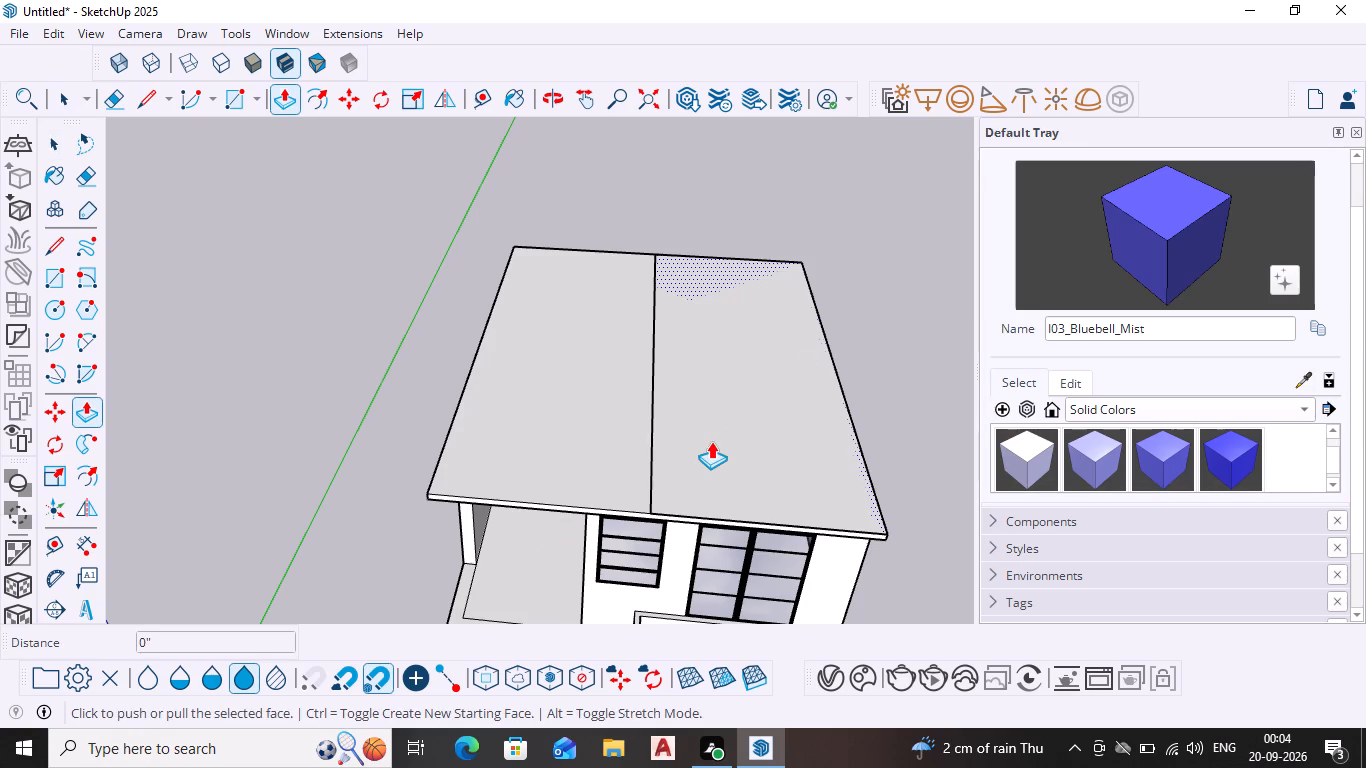
key("Return")
left_click(711, 441)
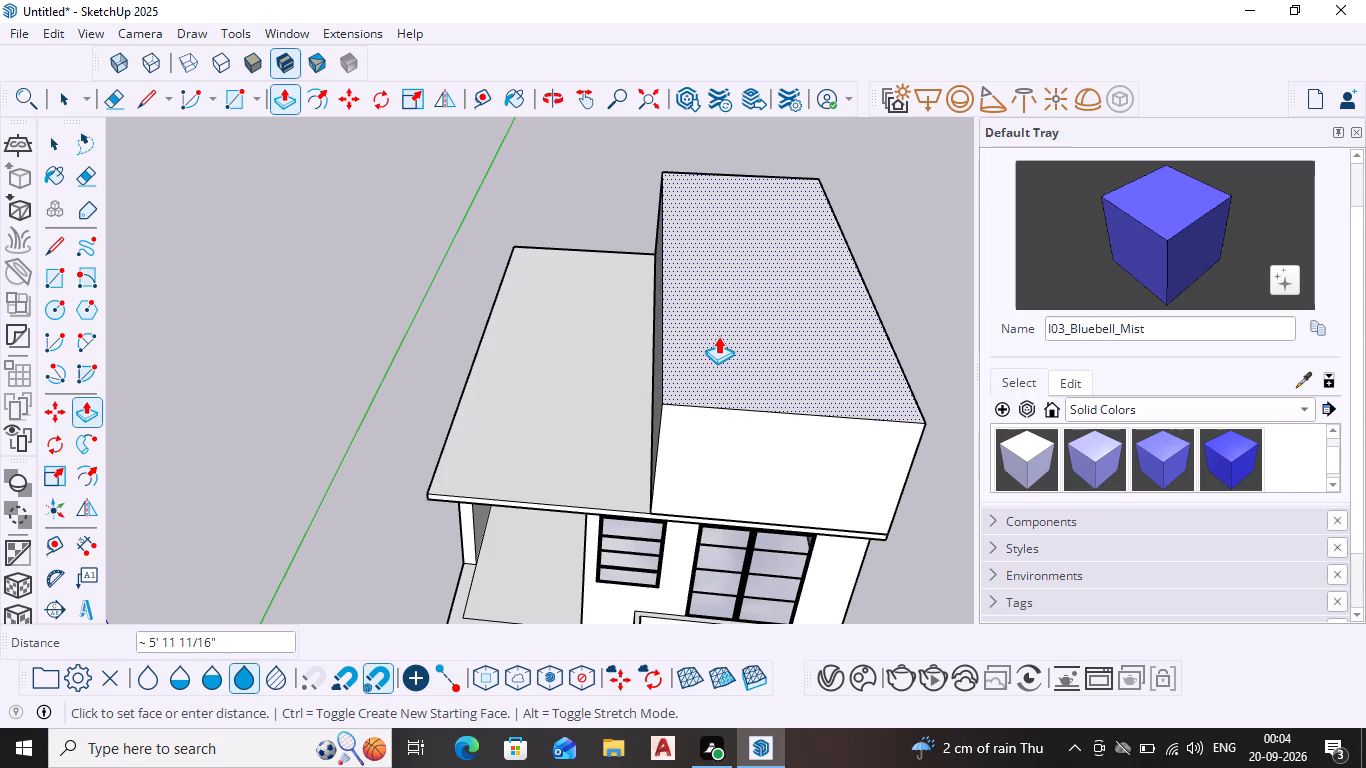
middle_click_drag(717, 343, 746, 222)
scroll(717, 343, "down", 1)
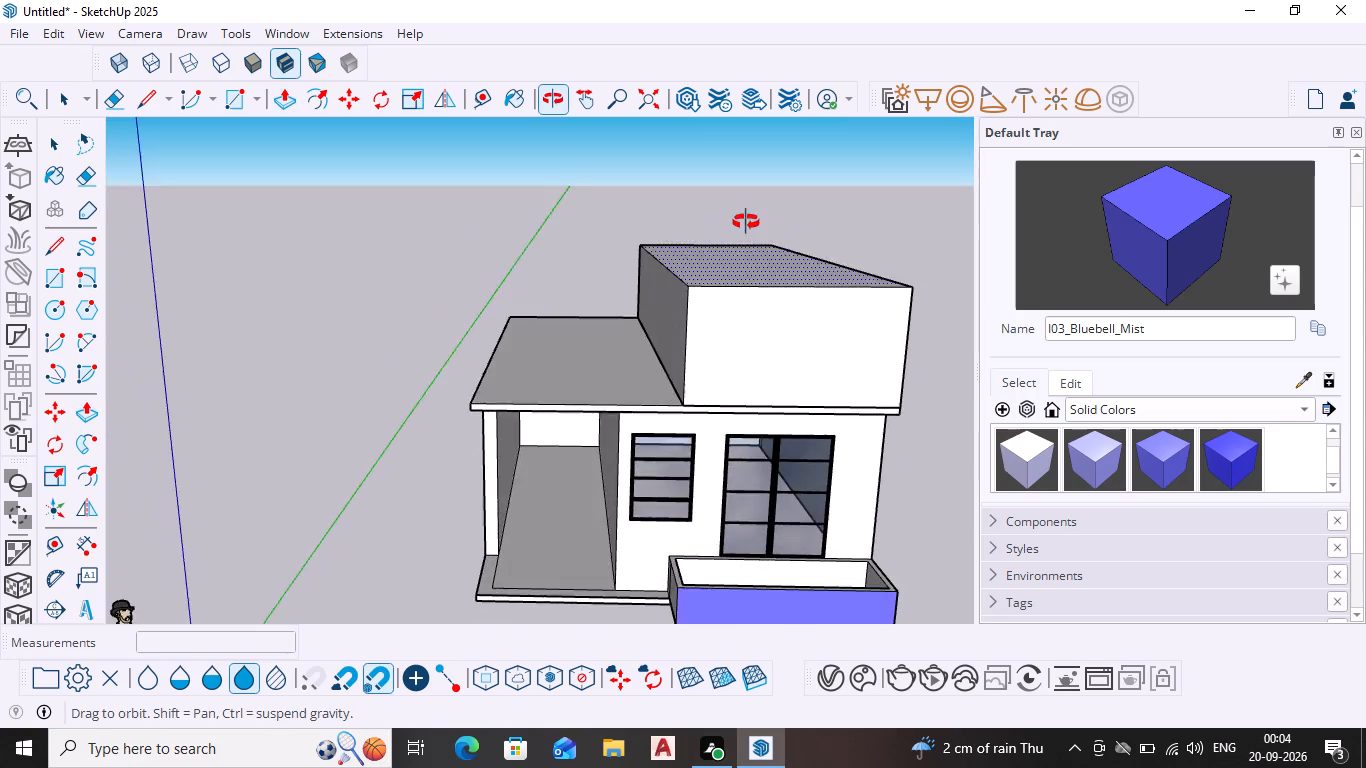
middle_click_drag(746, 222, 725, 193)
type("10'")
key("Return")
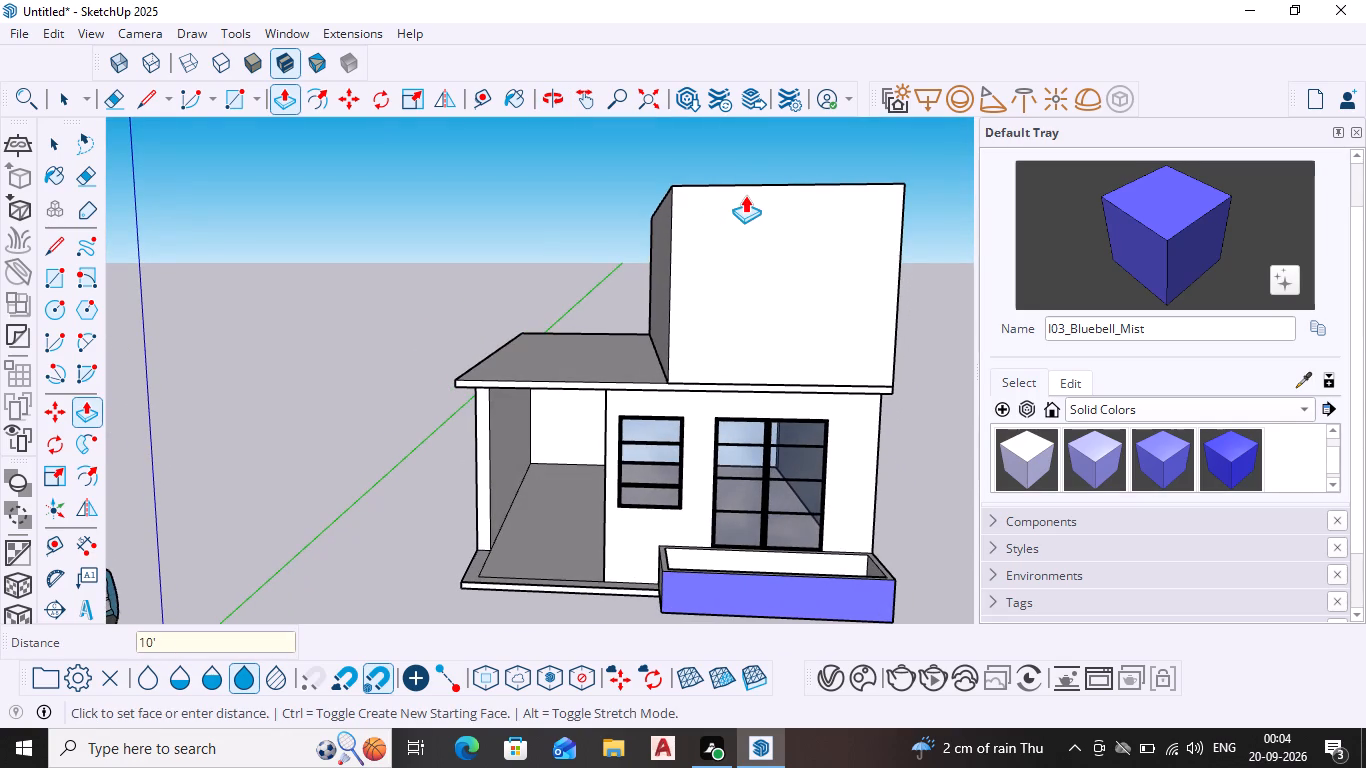
key("space")
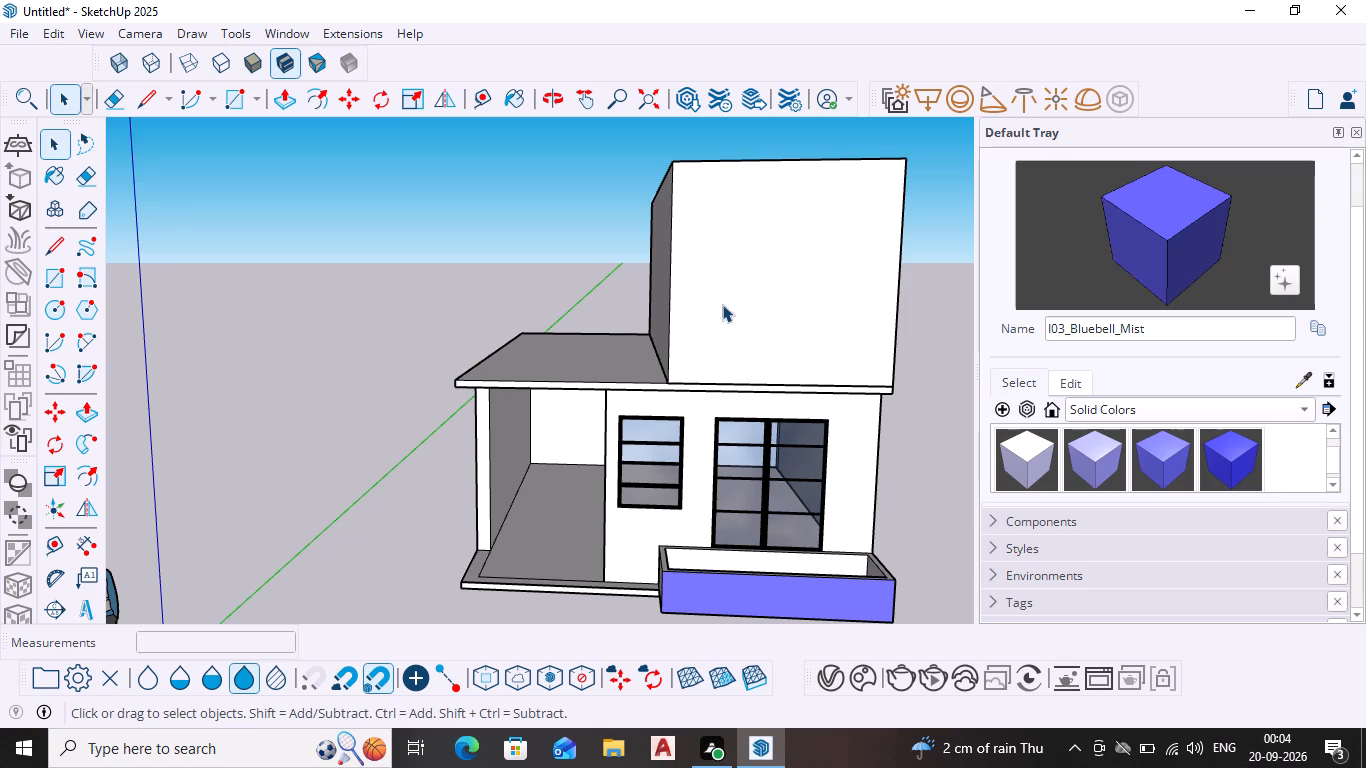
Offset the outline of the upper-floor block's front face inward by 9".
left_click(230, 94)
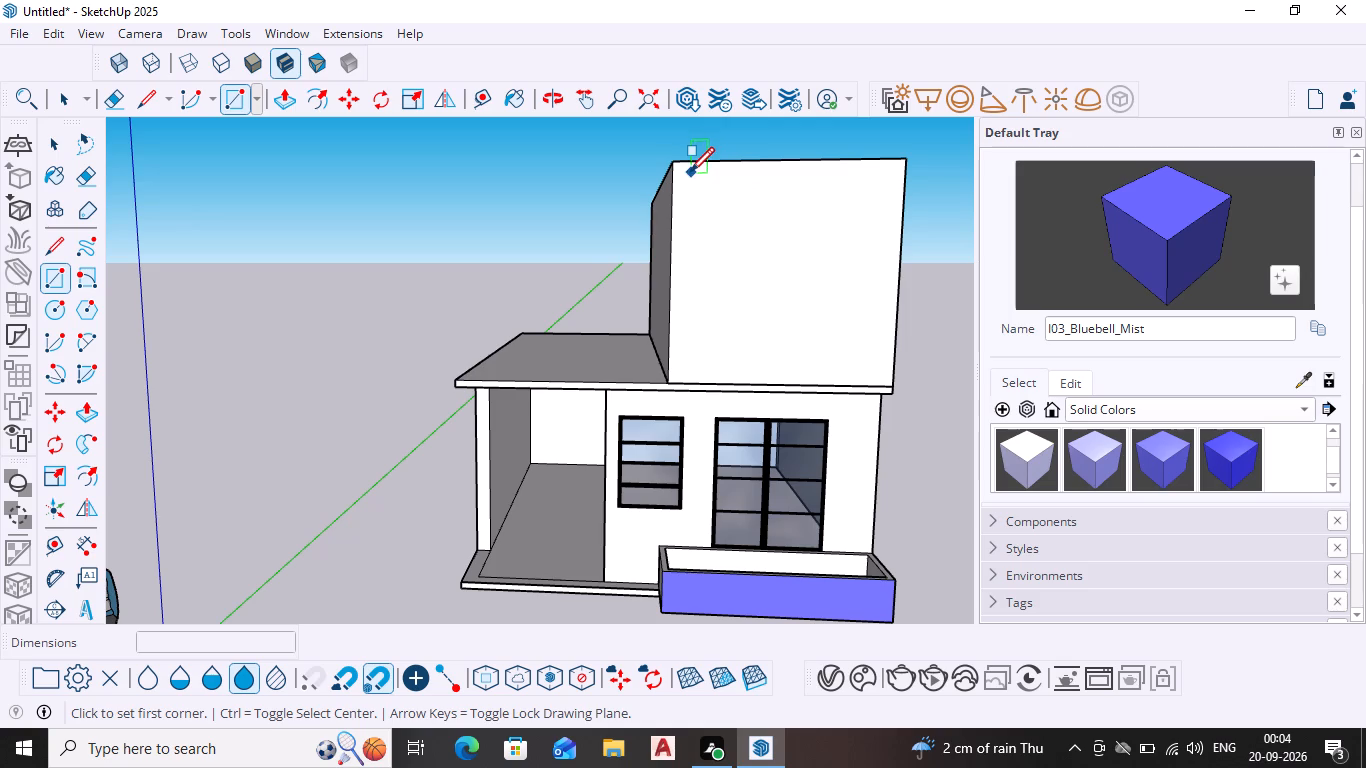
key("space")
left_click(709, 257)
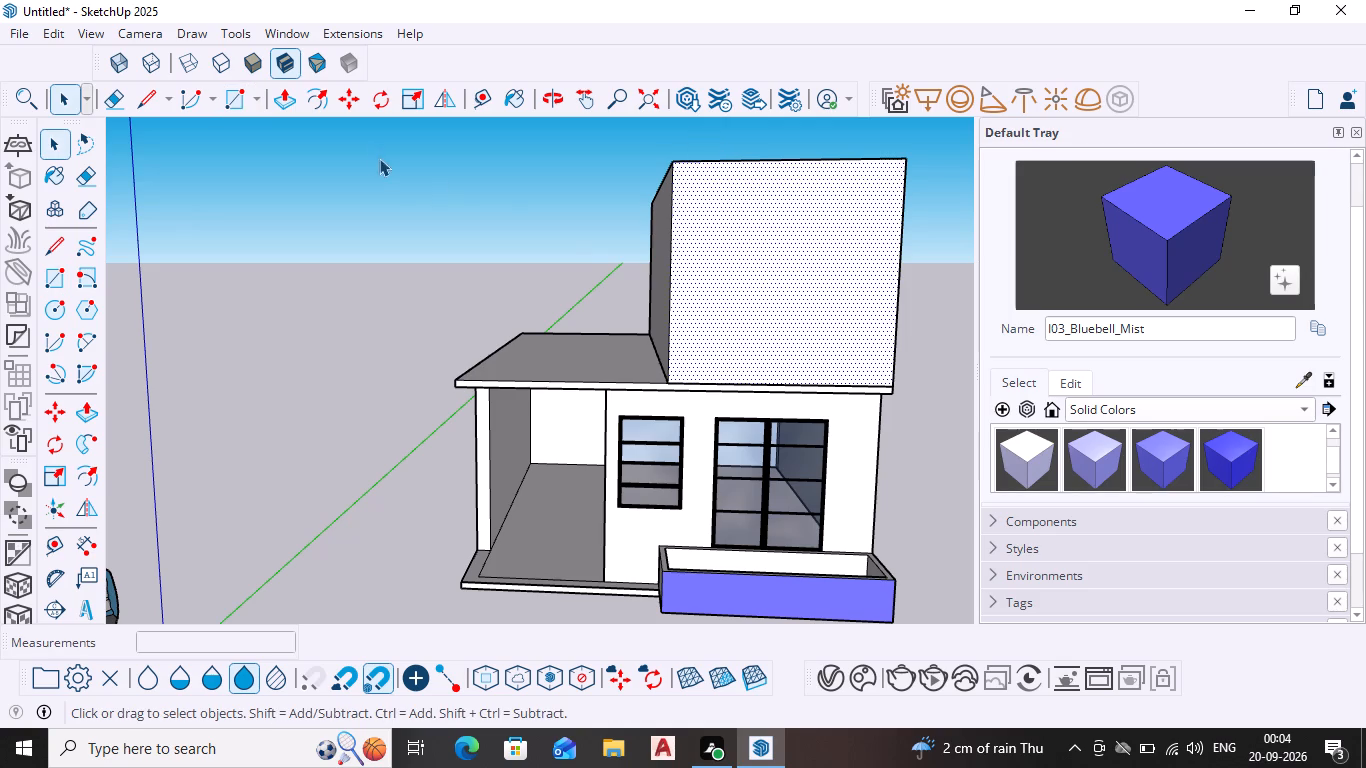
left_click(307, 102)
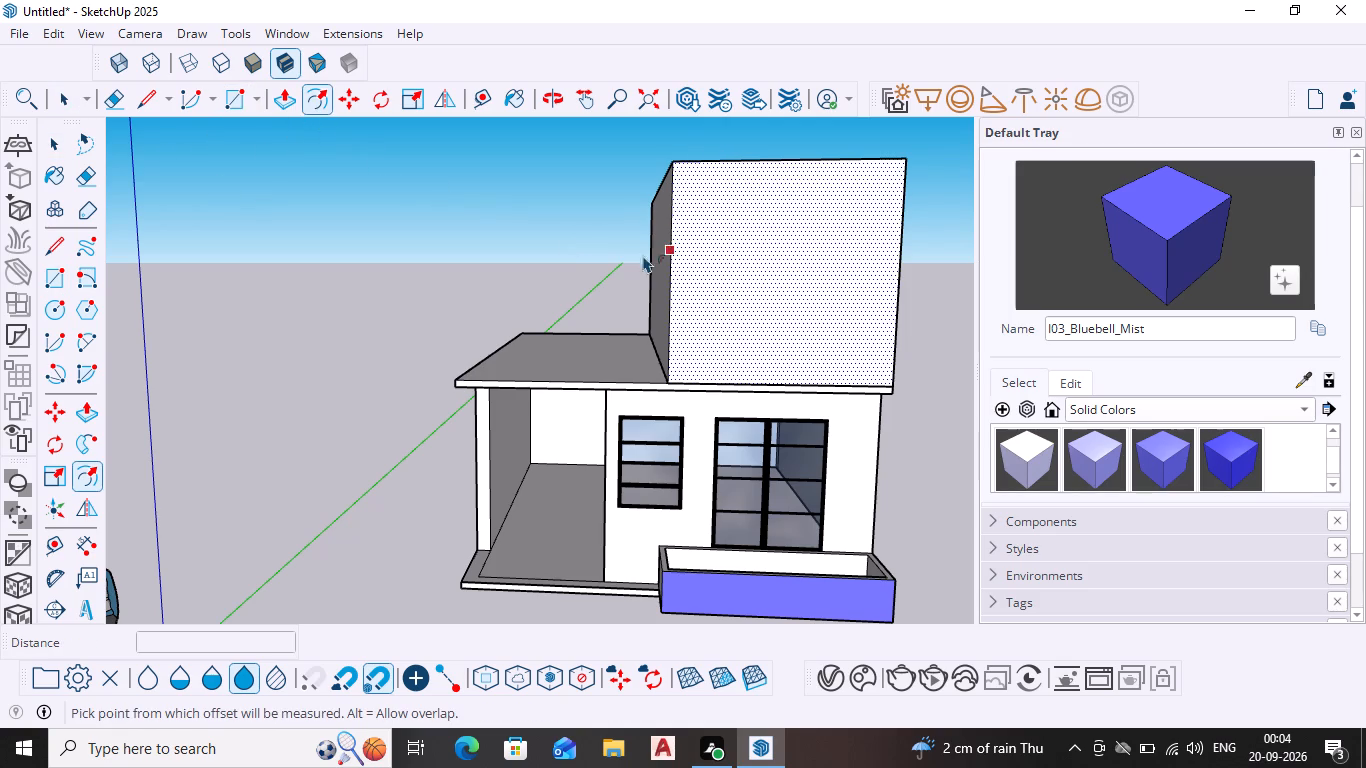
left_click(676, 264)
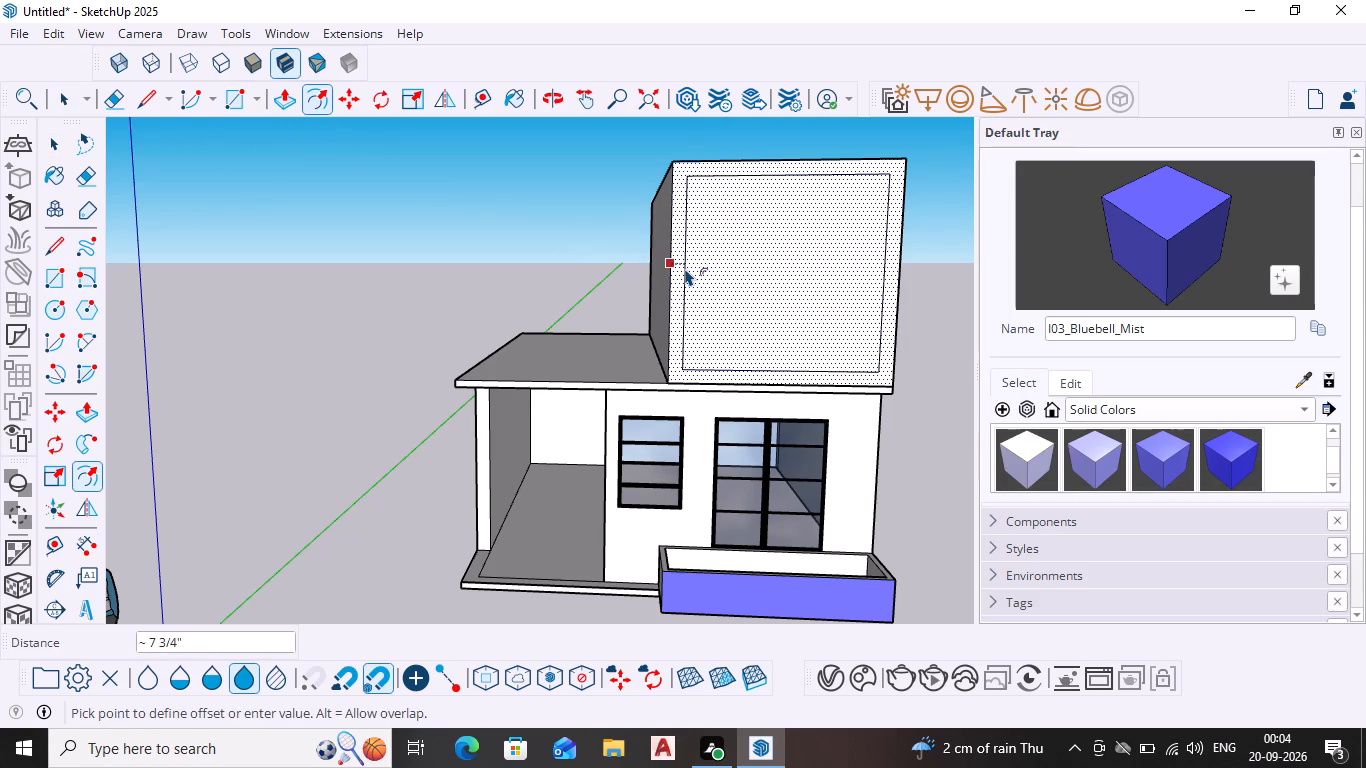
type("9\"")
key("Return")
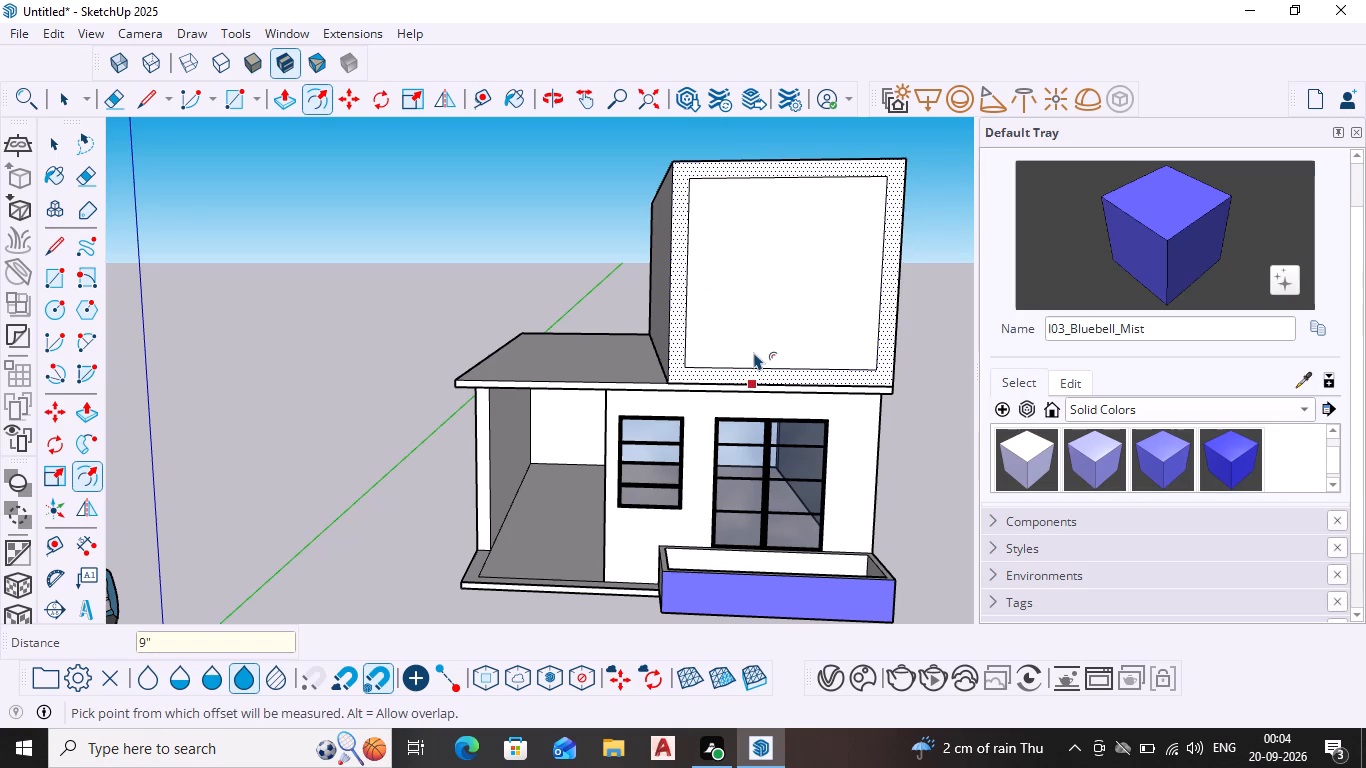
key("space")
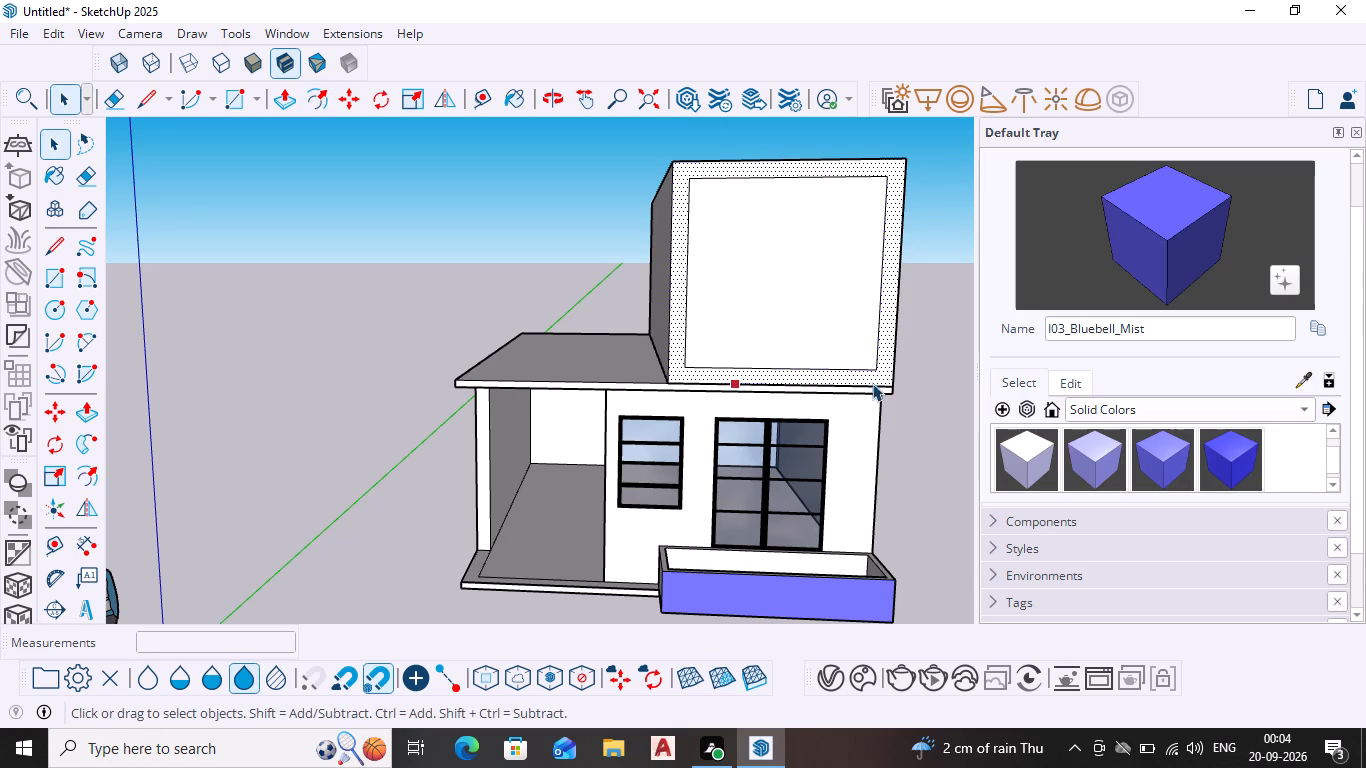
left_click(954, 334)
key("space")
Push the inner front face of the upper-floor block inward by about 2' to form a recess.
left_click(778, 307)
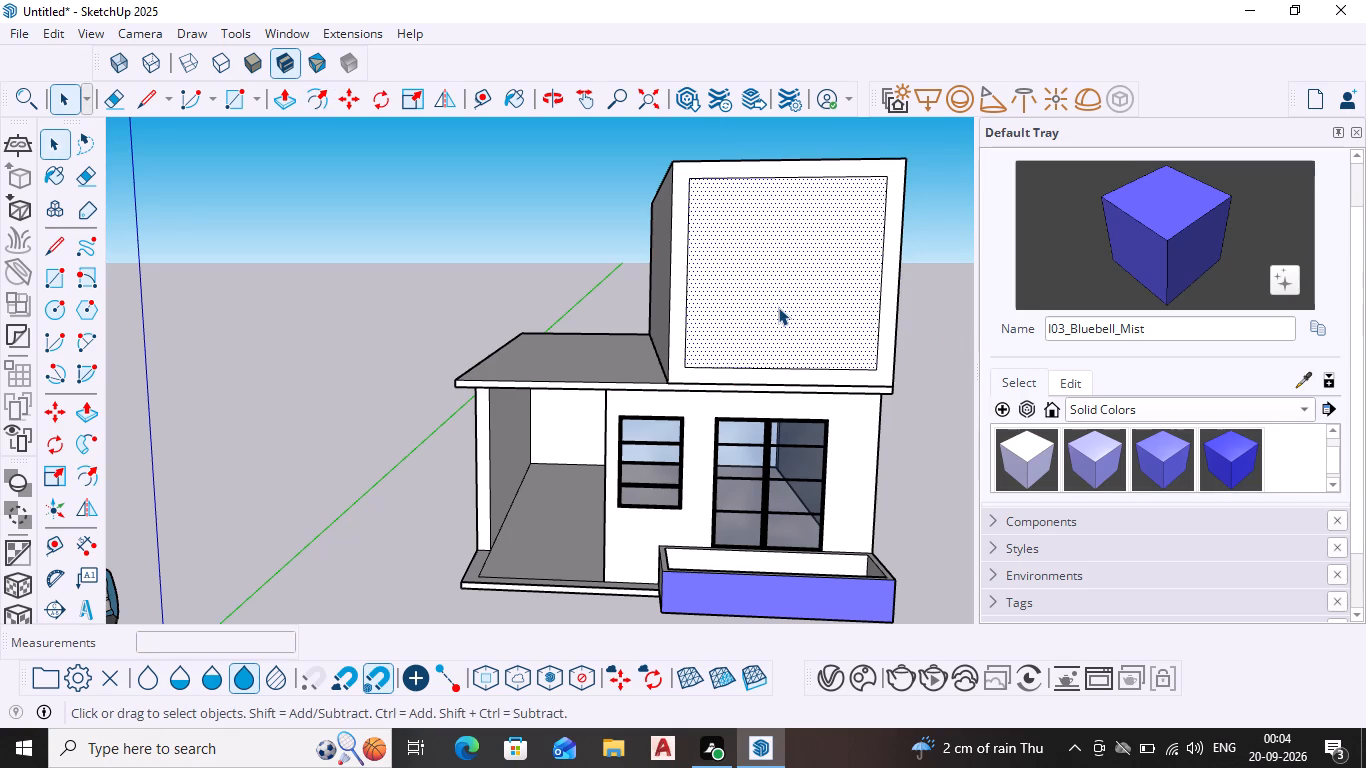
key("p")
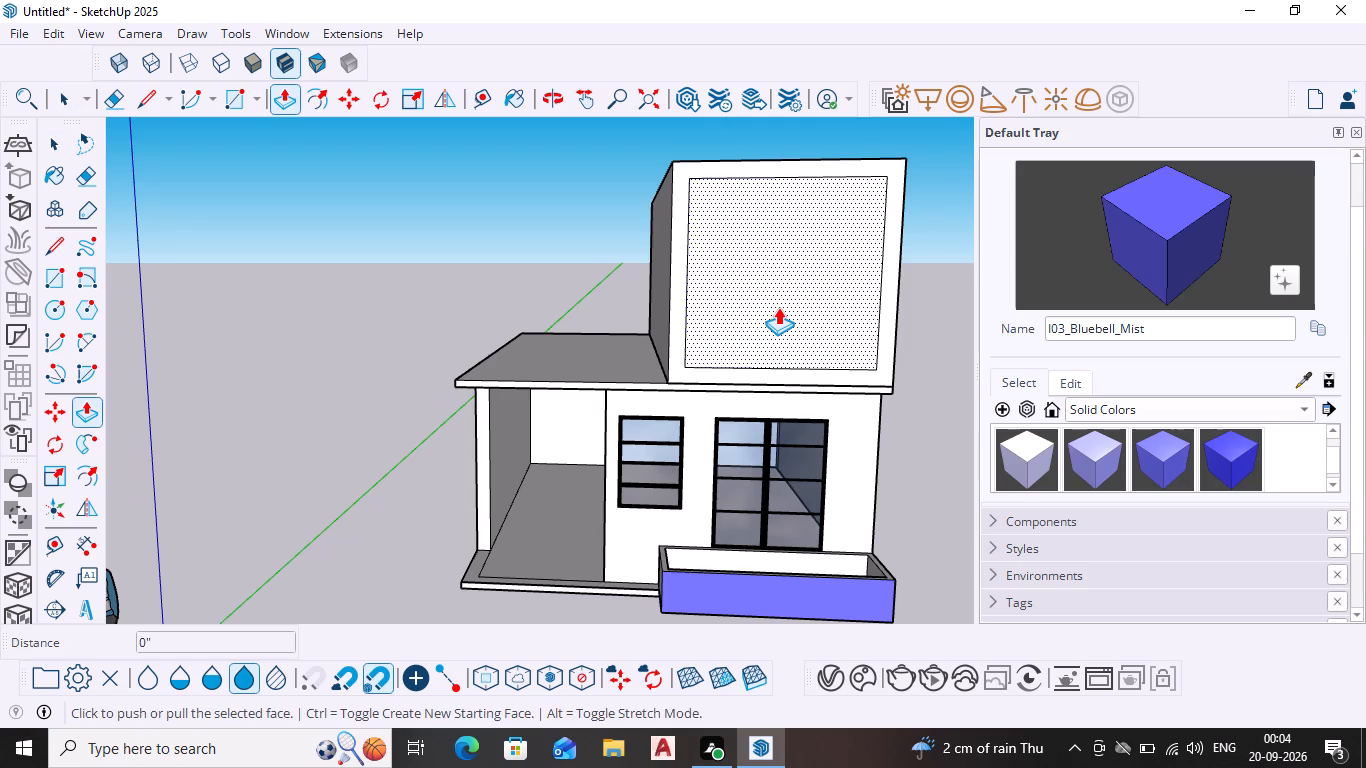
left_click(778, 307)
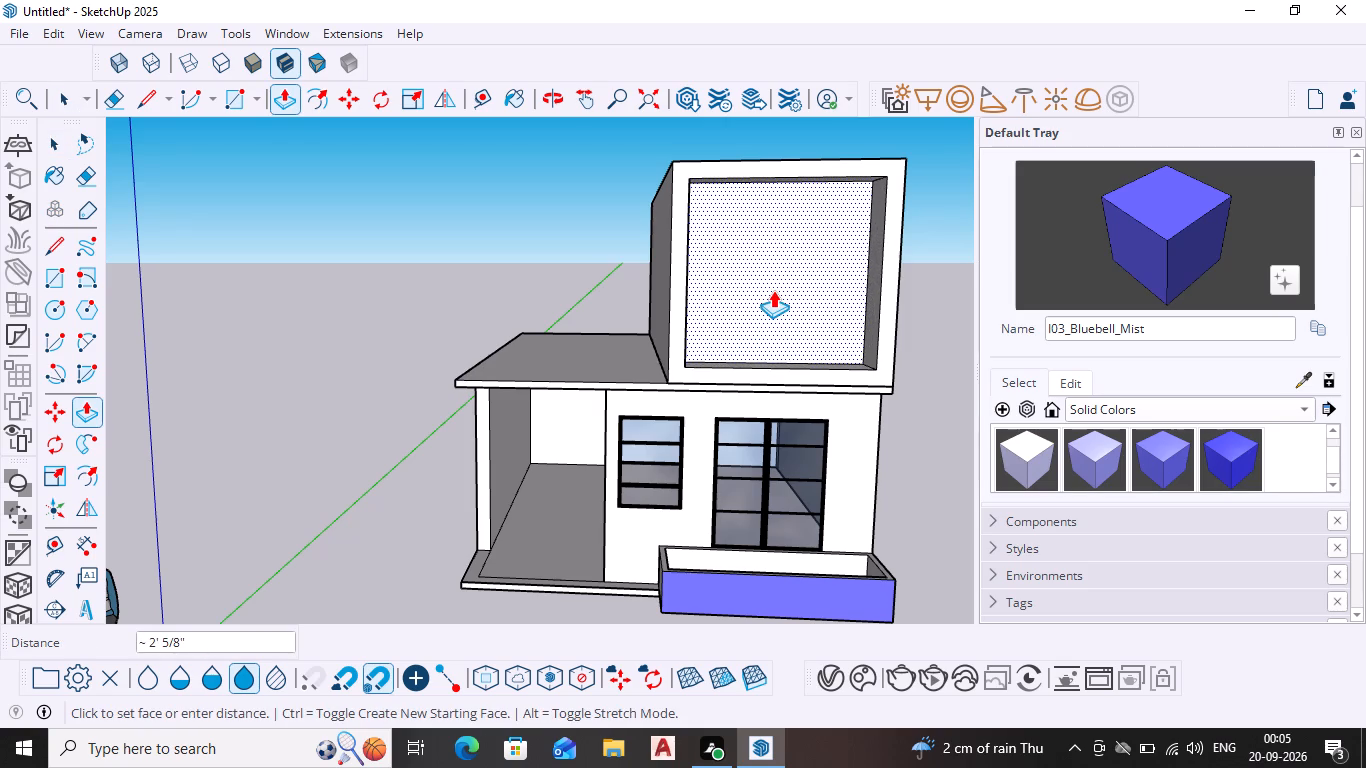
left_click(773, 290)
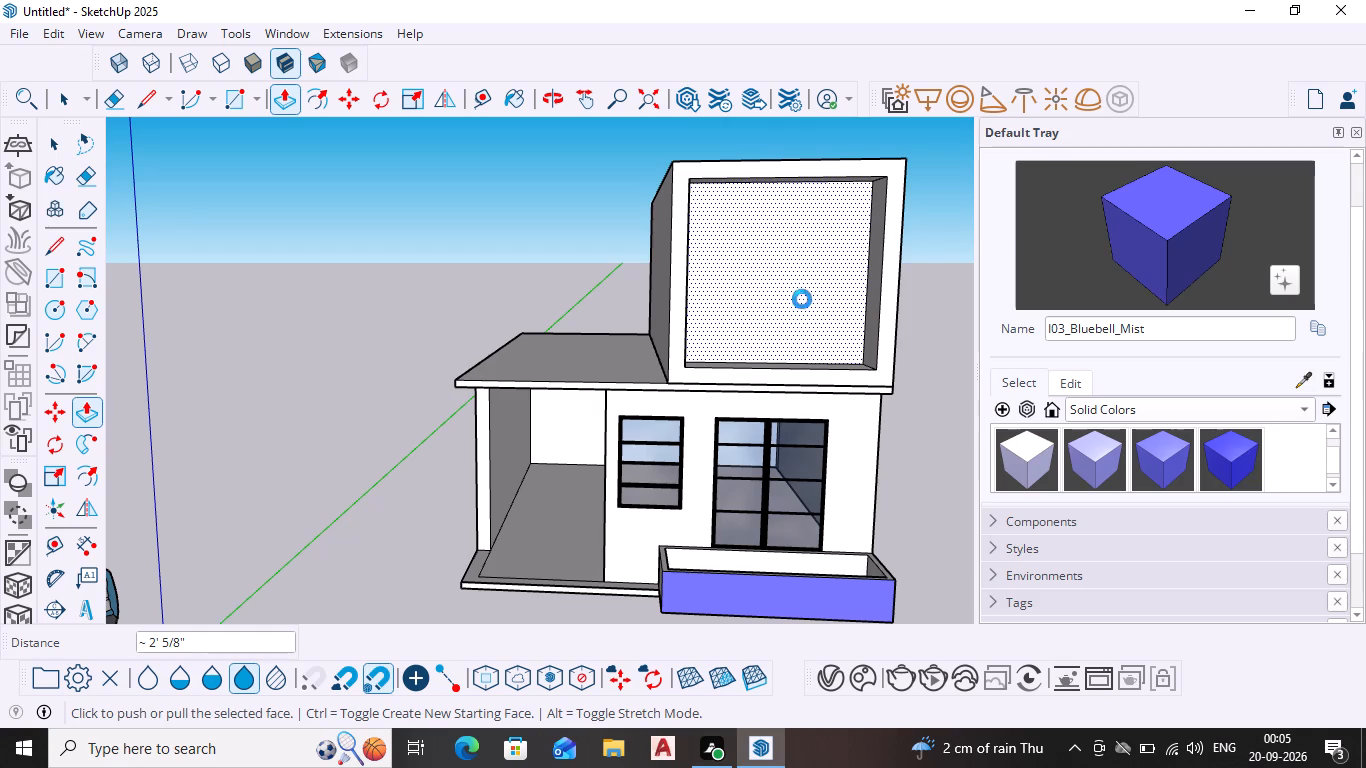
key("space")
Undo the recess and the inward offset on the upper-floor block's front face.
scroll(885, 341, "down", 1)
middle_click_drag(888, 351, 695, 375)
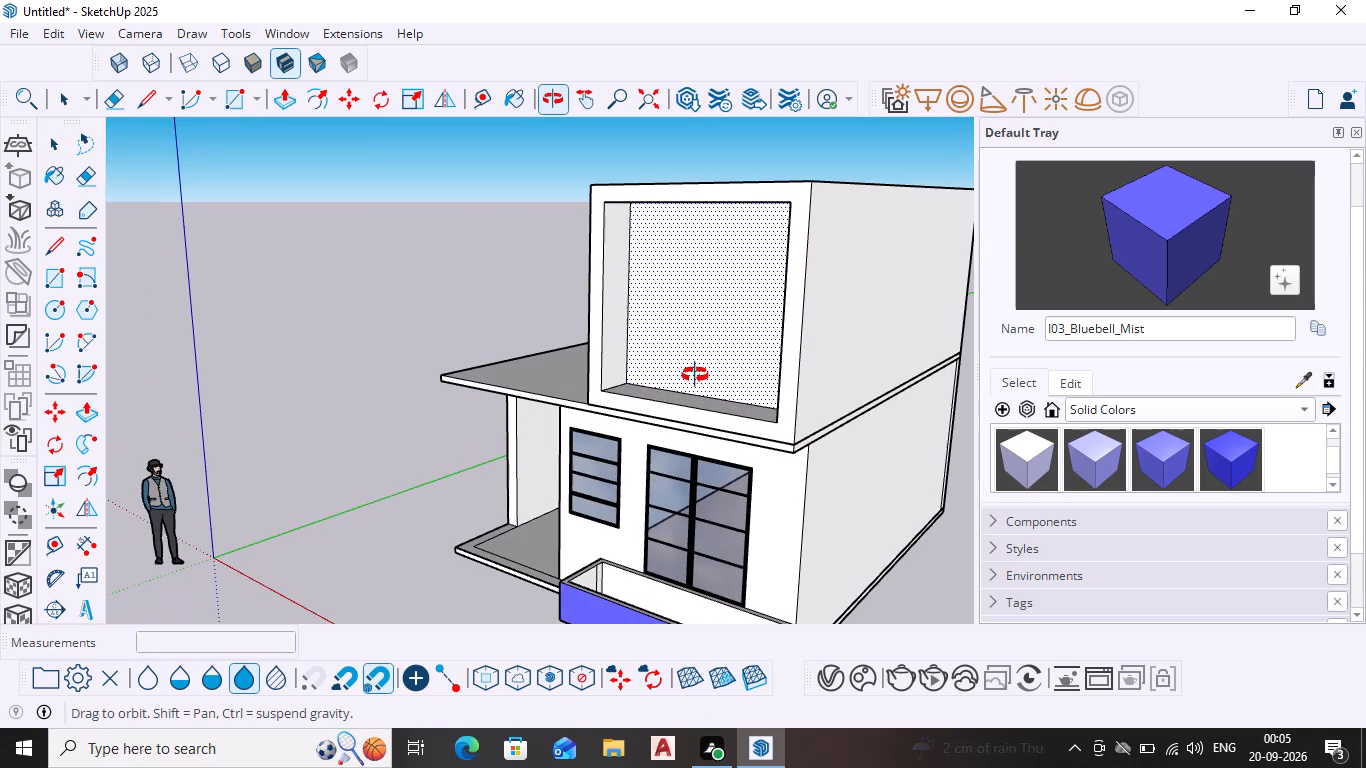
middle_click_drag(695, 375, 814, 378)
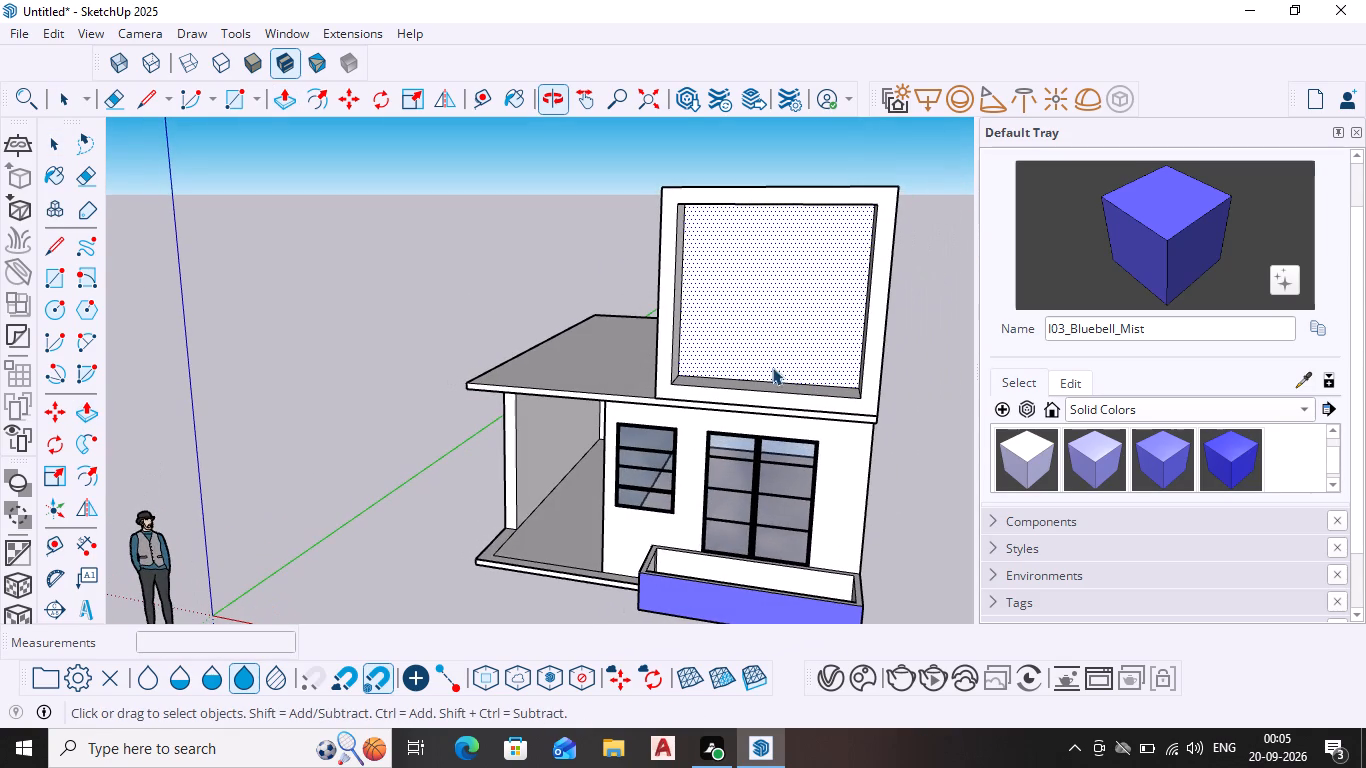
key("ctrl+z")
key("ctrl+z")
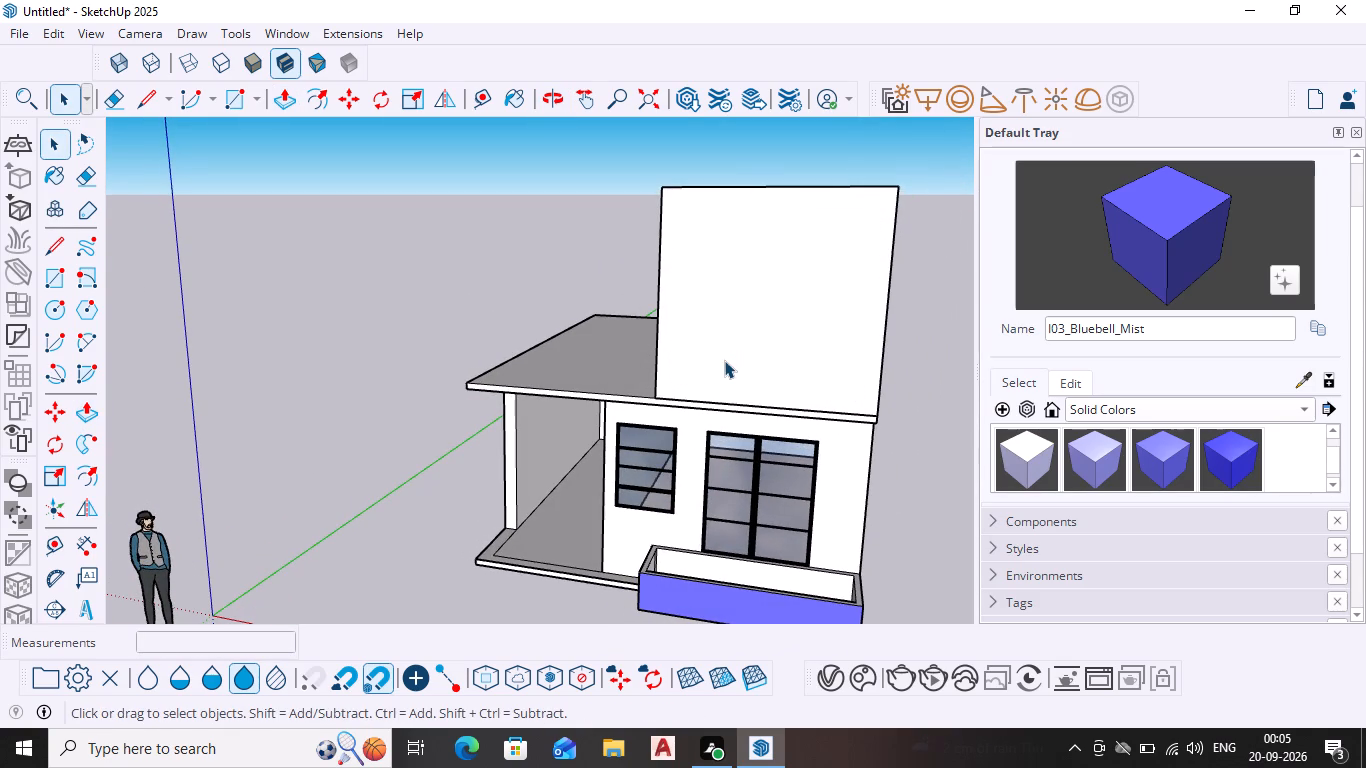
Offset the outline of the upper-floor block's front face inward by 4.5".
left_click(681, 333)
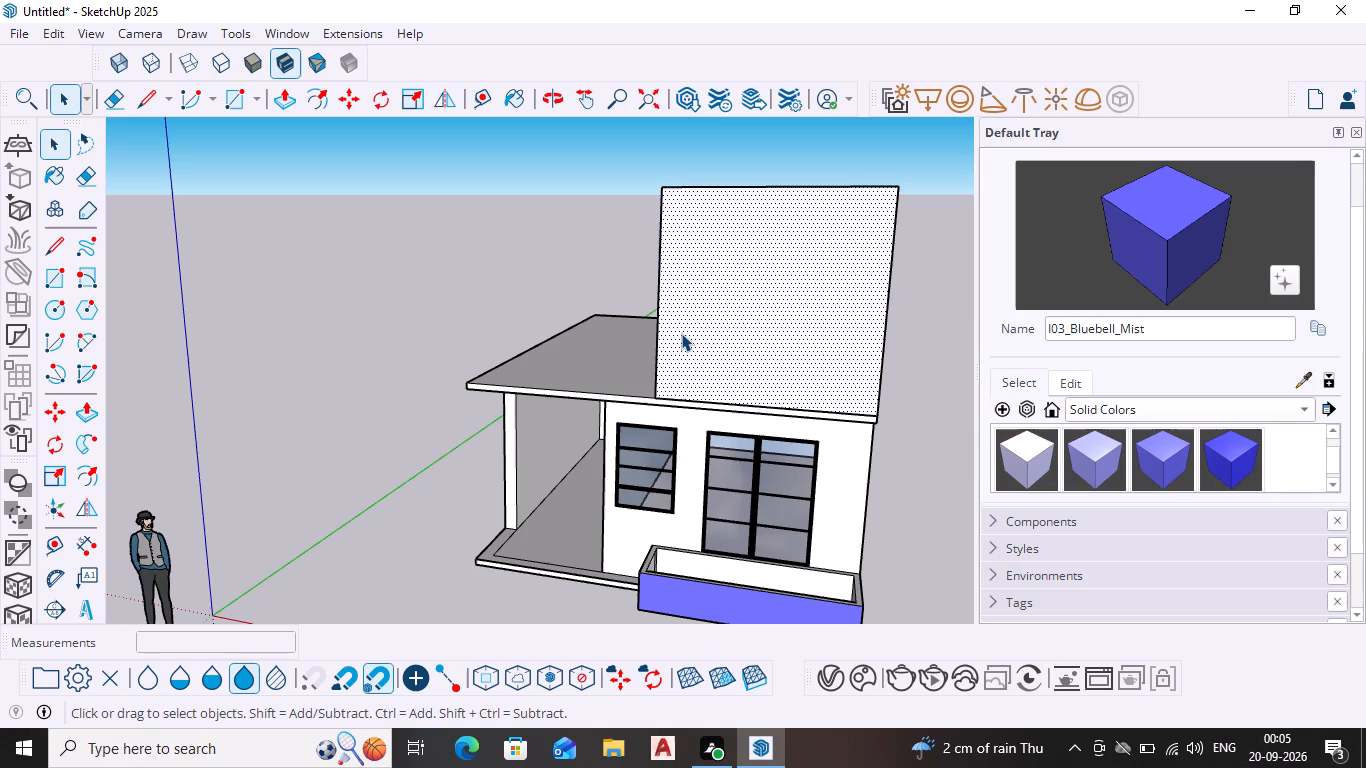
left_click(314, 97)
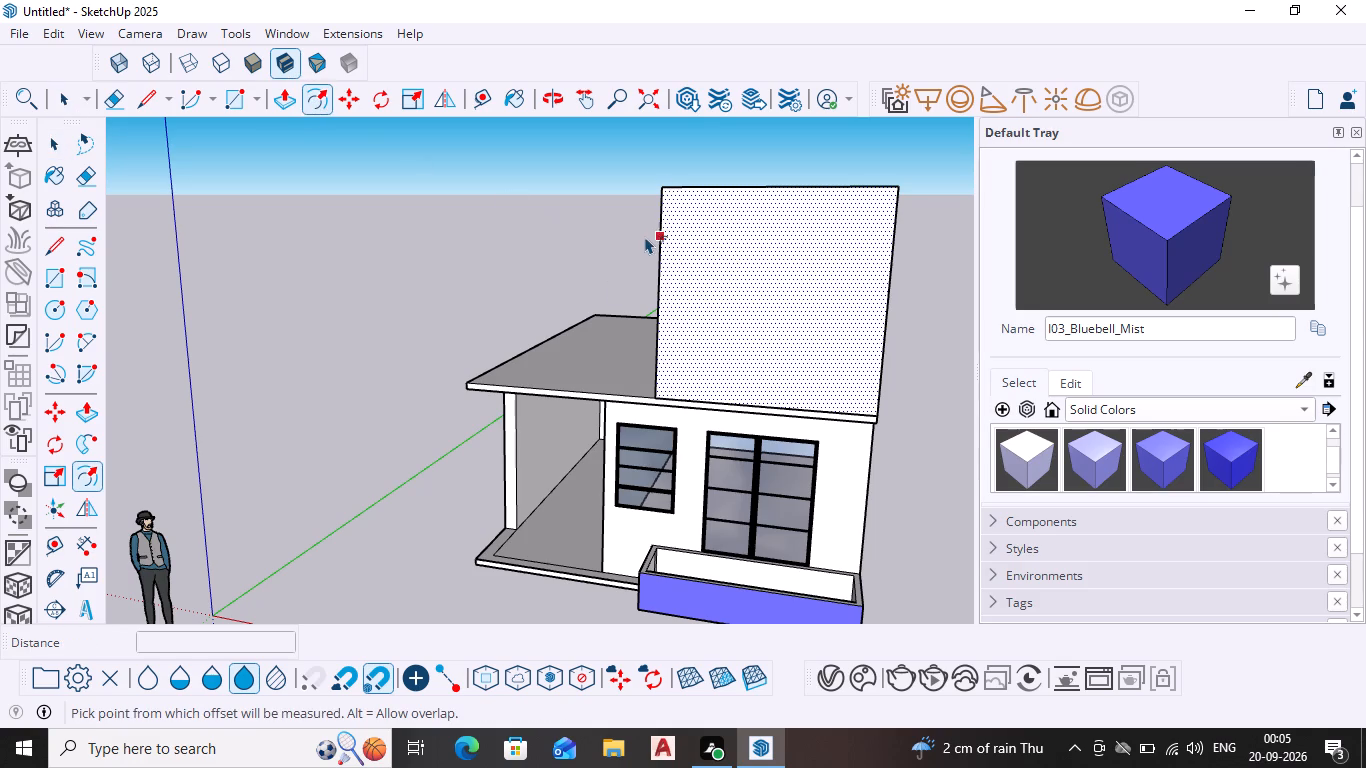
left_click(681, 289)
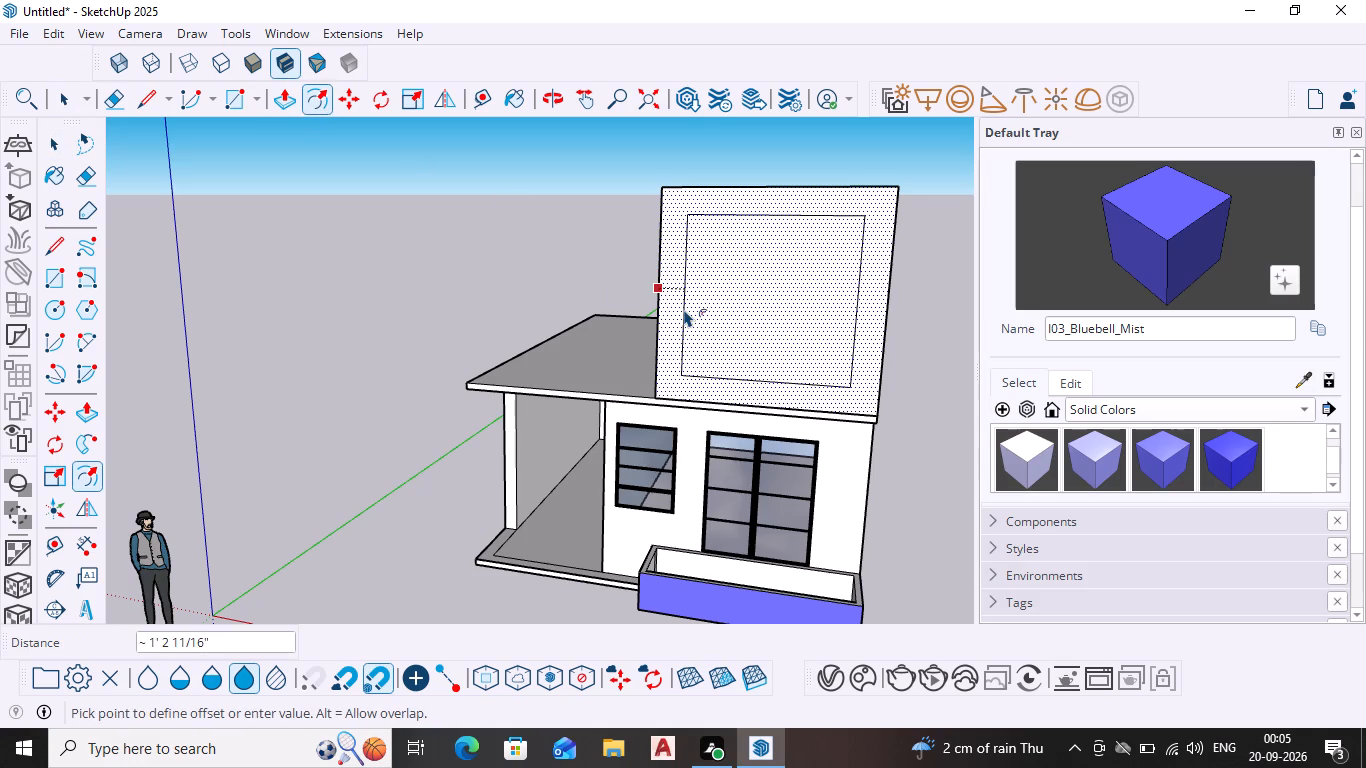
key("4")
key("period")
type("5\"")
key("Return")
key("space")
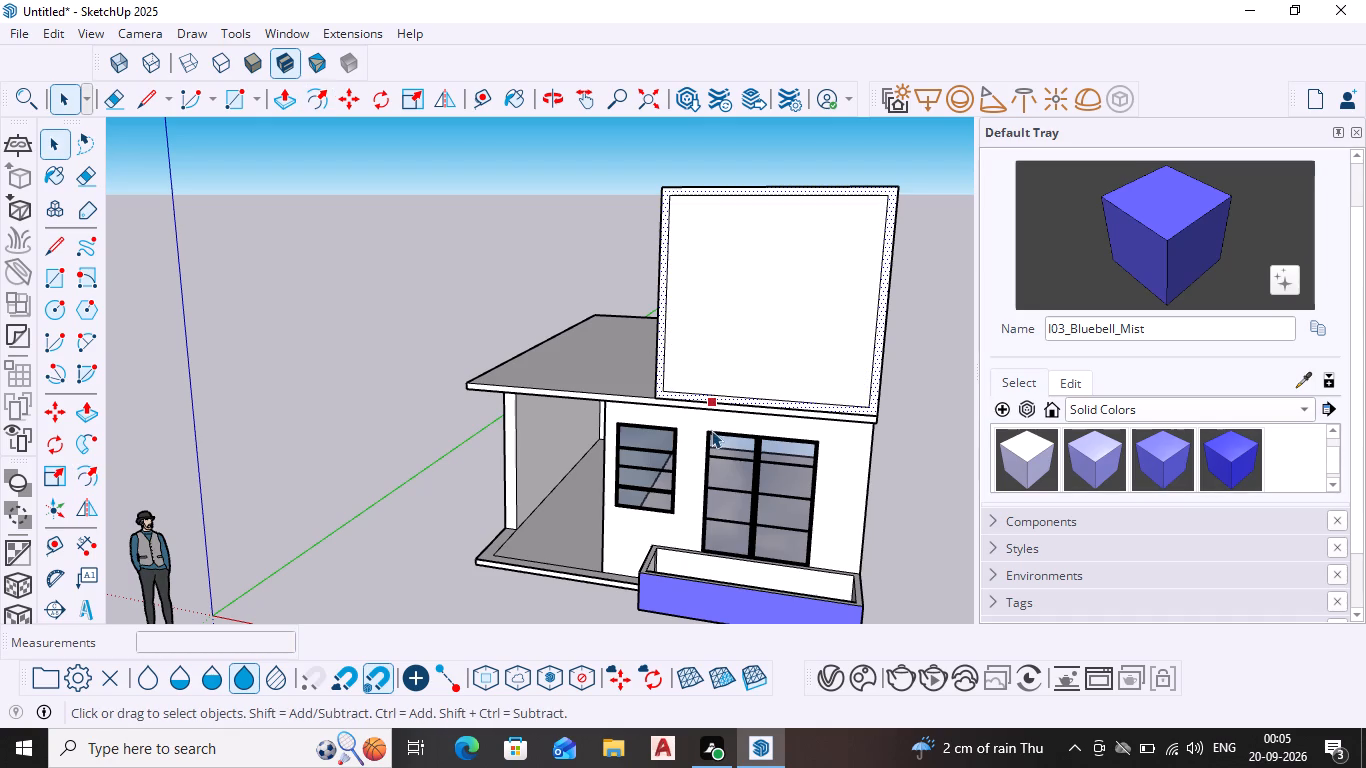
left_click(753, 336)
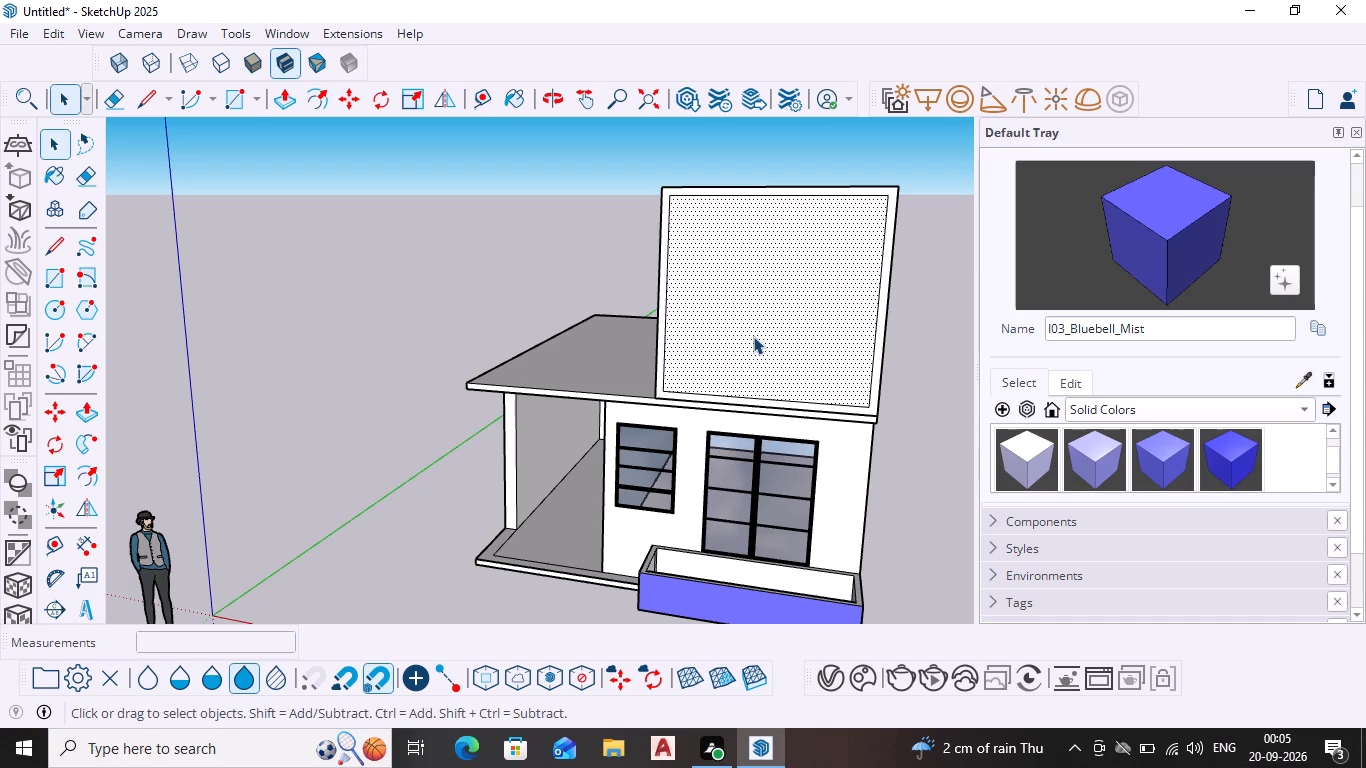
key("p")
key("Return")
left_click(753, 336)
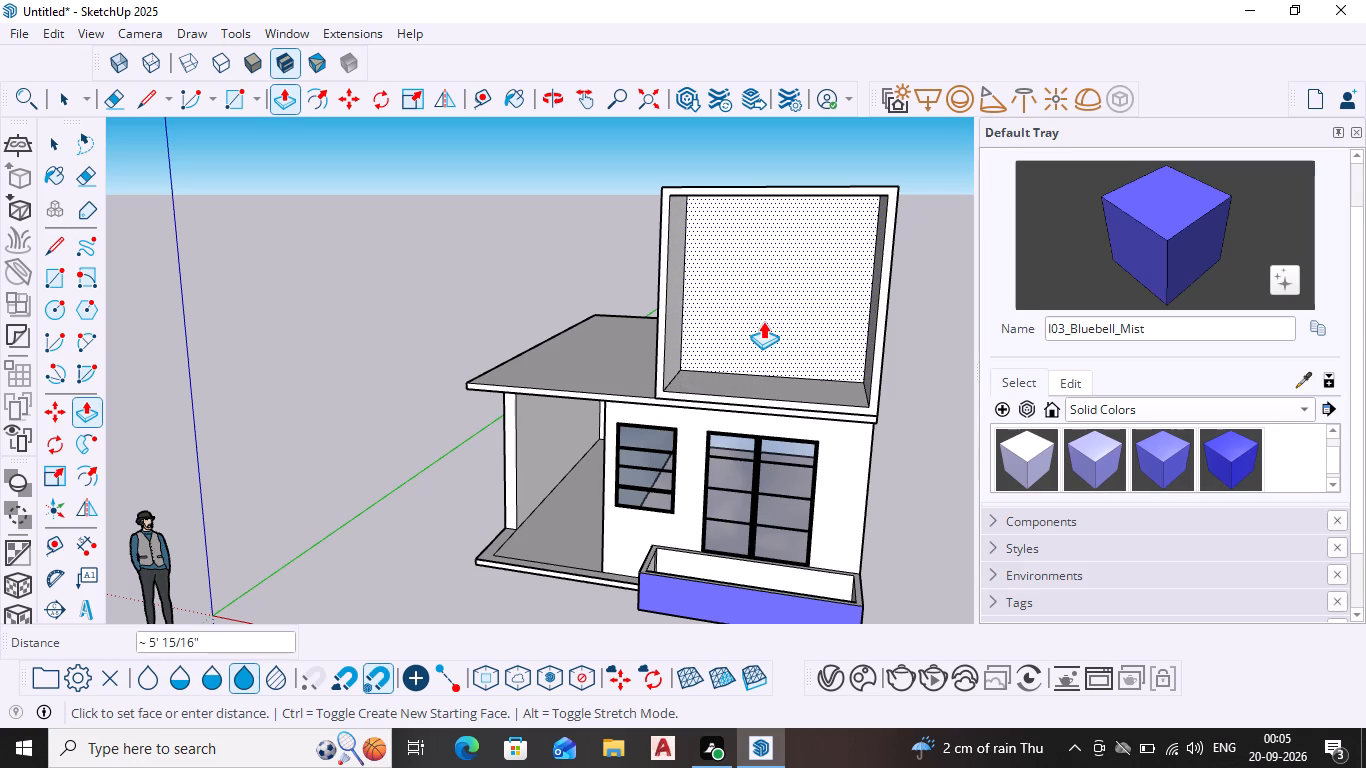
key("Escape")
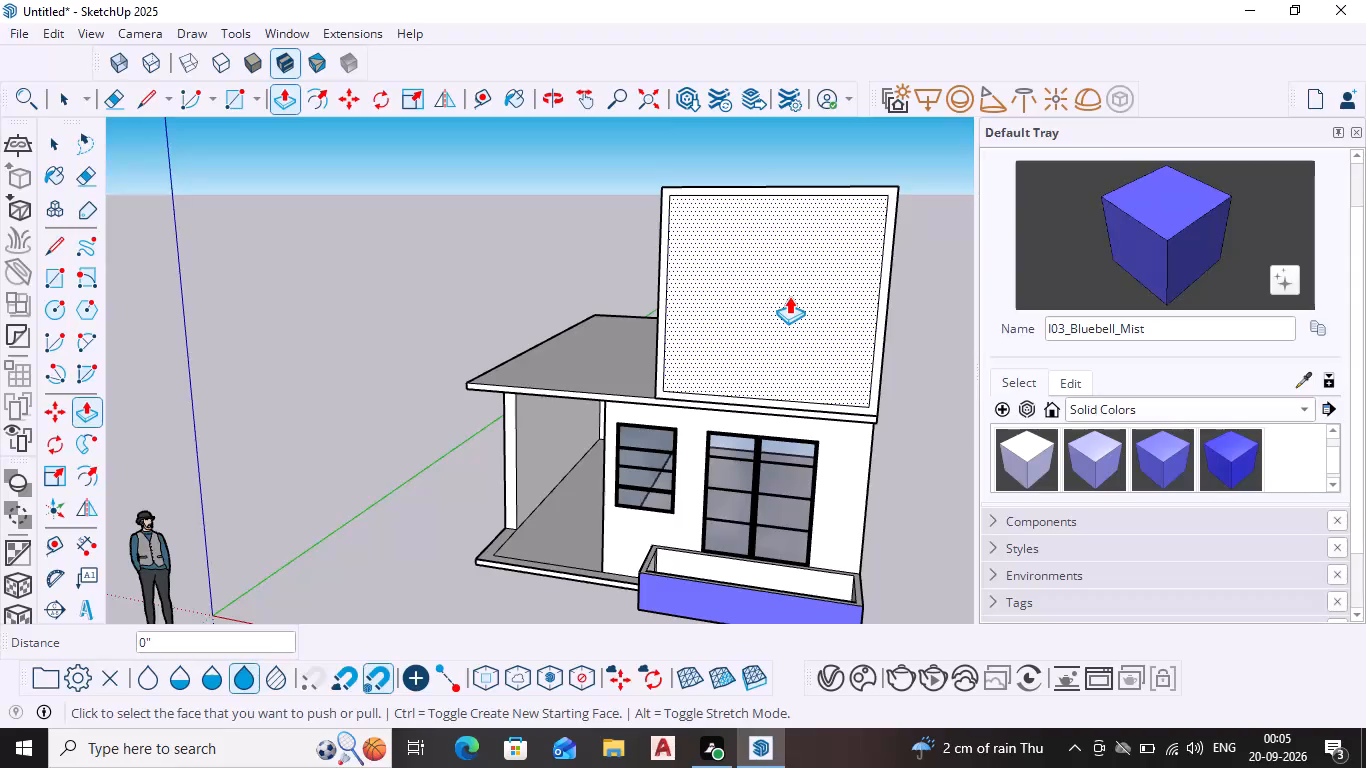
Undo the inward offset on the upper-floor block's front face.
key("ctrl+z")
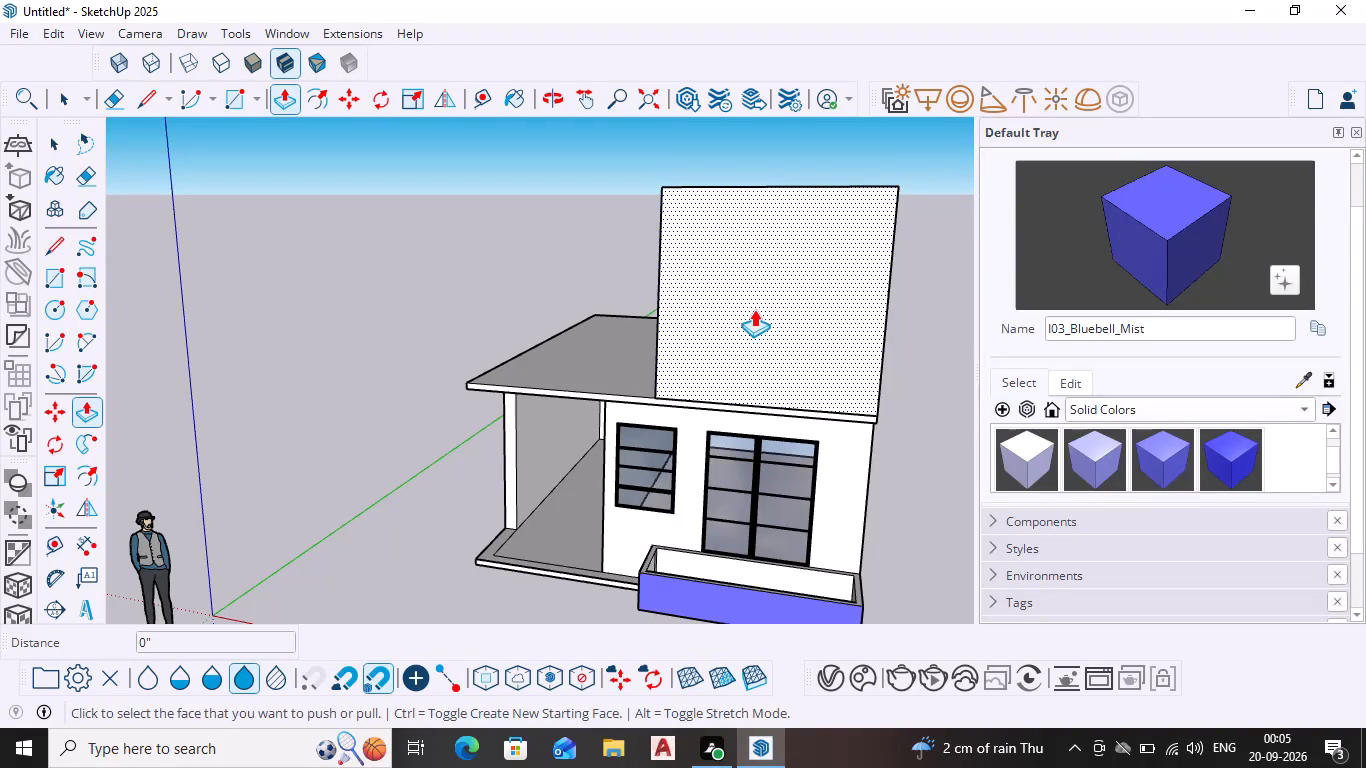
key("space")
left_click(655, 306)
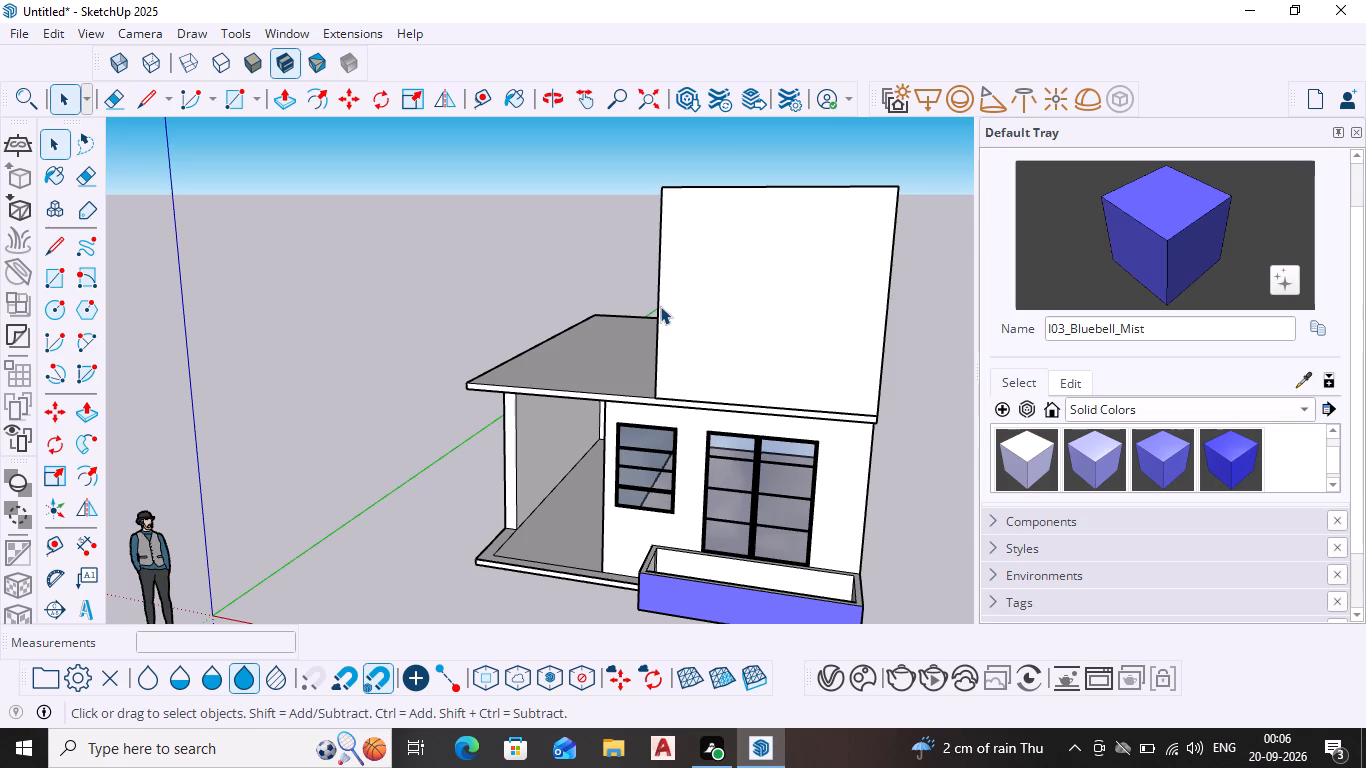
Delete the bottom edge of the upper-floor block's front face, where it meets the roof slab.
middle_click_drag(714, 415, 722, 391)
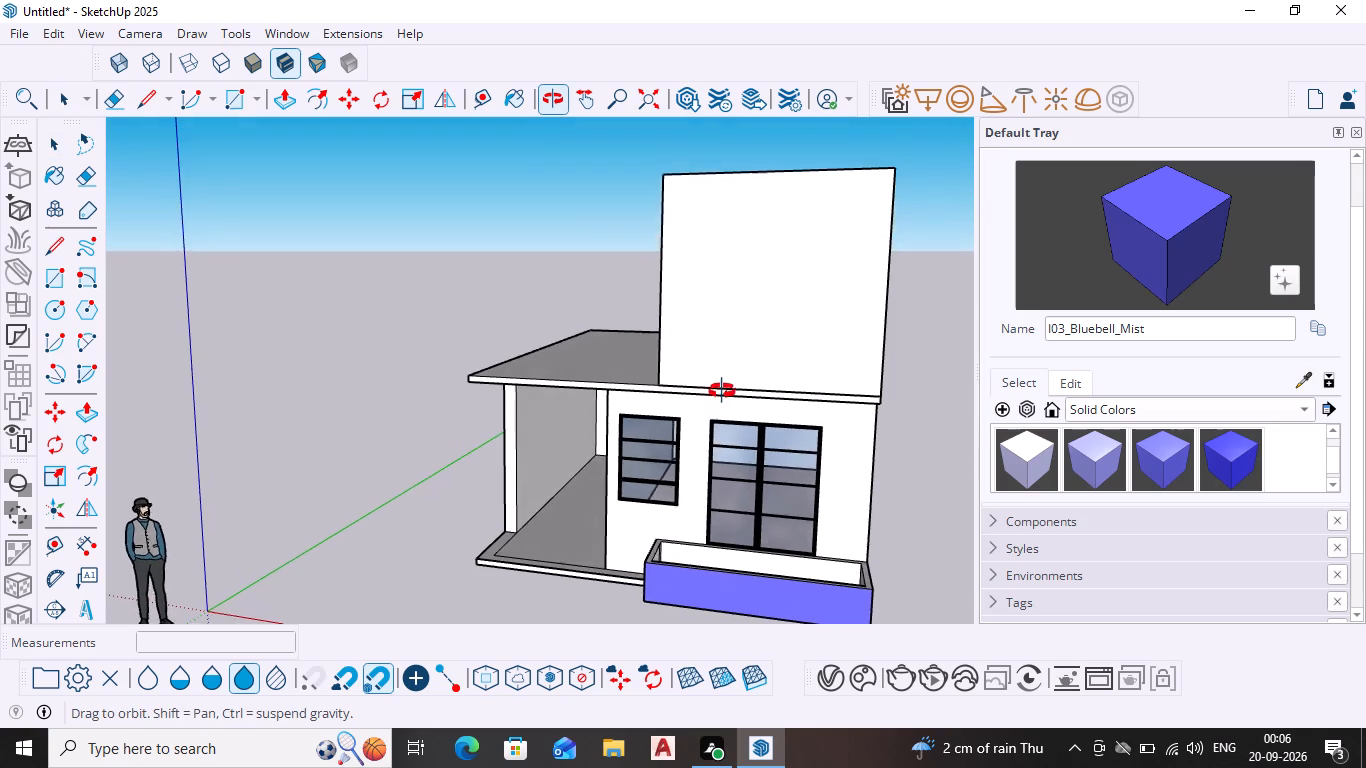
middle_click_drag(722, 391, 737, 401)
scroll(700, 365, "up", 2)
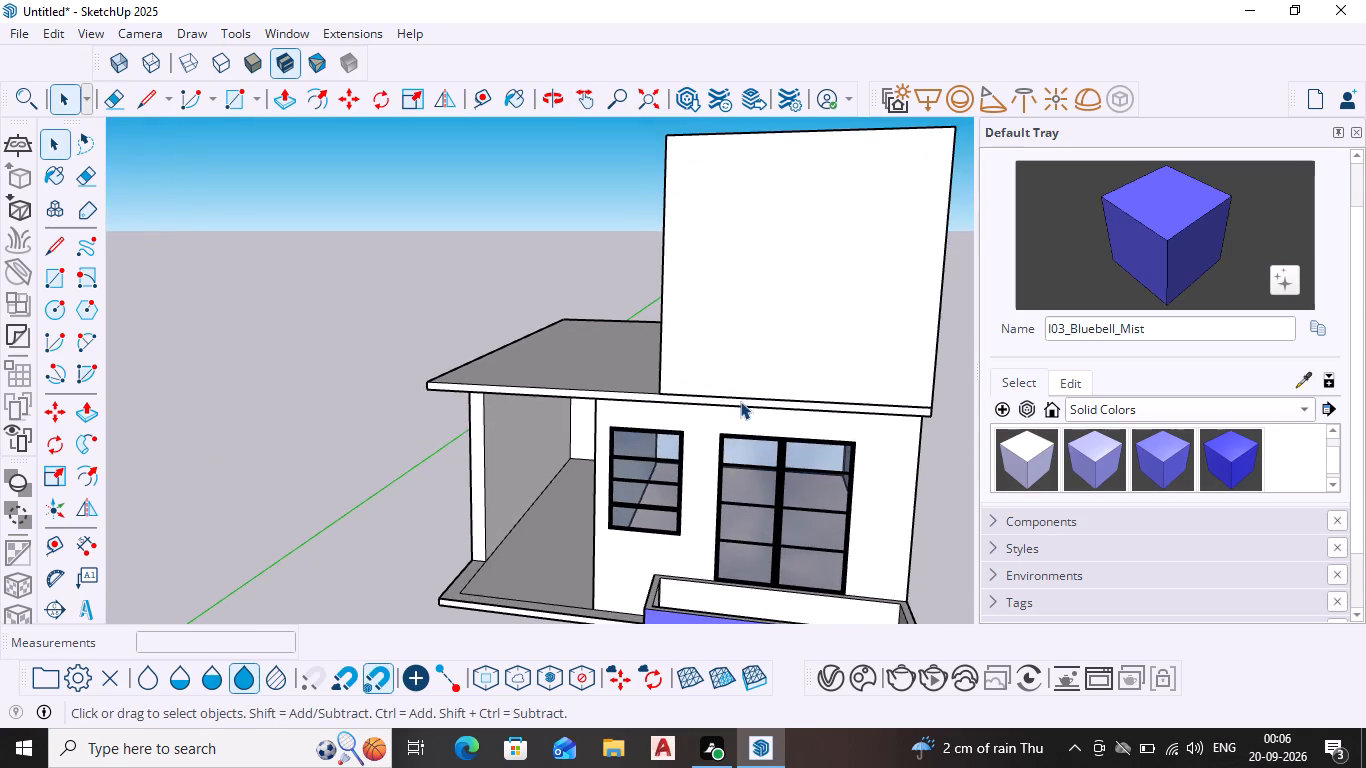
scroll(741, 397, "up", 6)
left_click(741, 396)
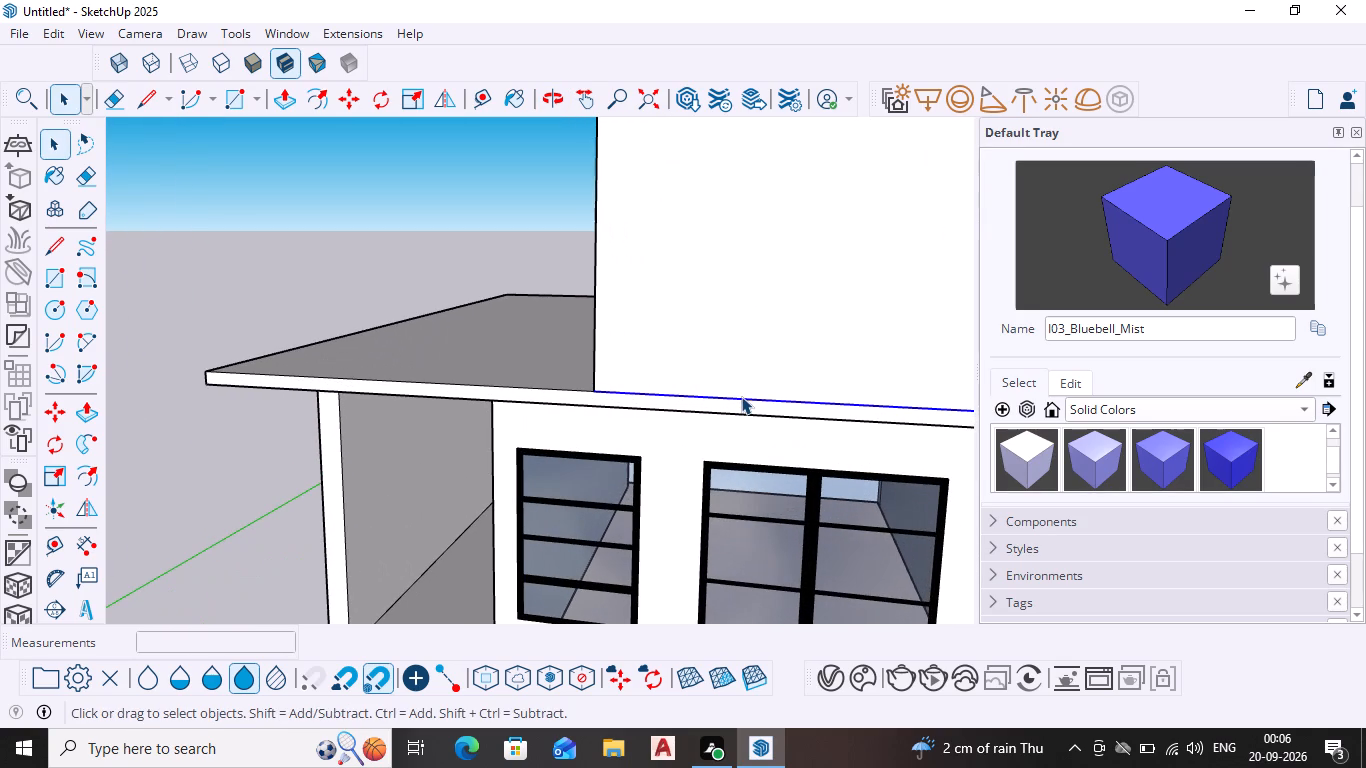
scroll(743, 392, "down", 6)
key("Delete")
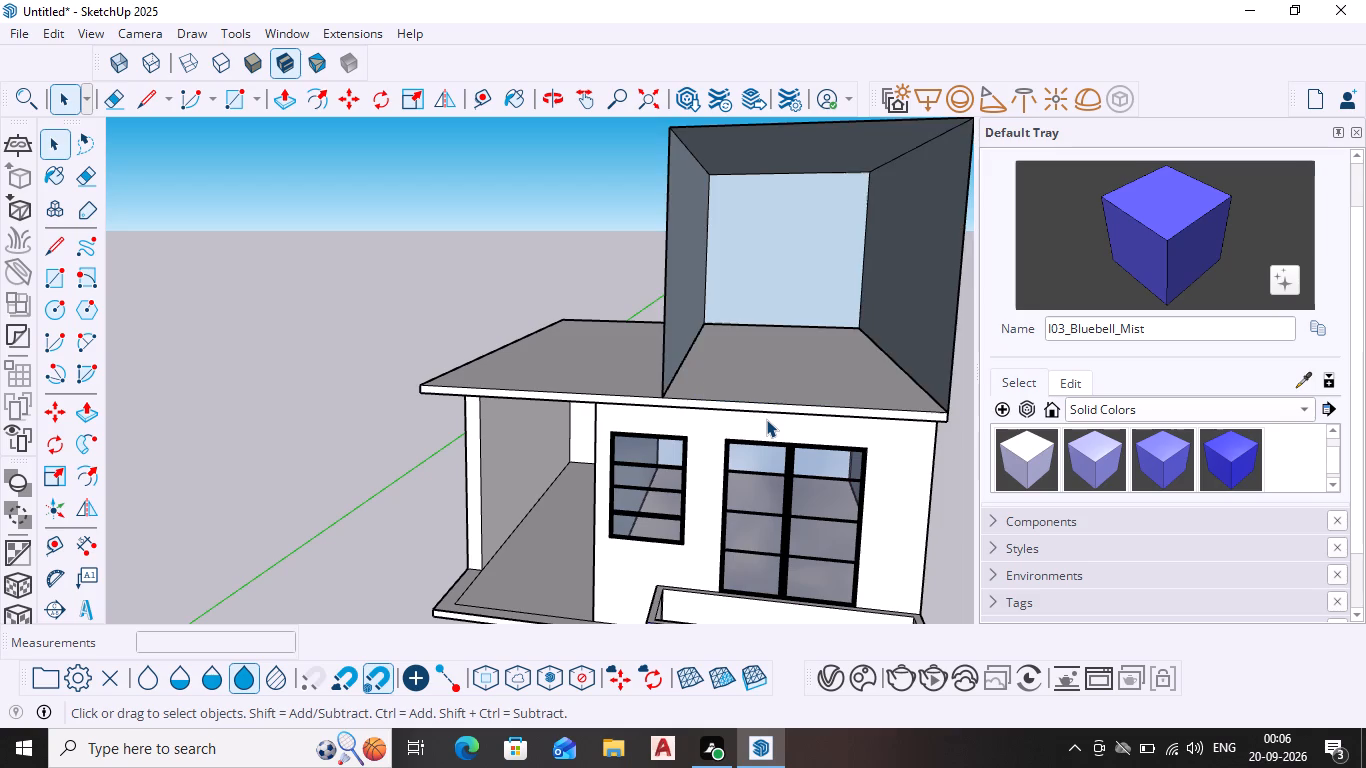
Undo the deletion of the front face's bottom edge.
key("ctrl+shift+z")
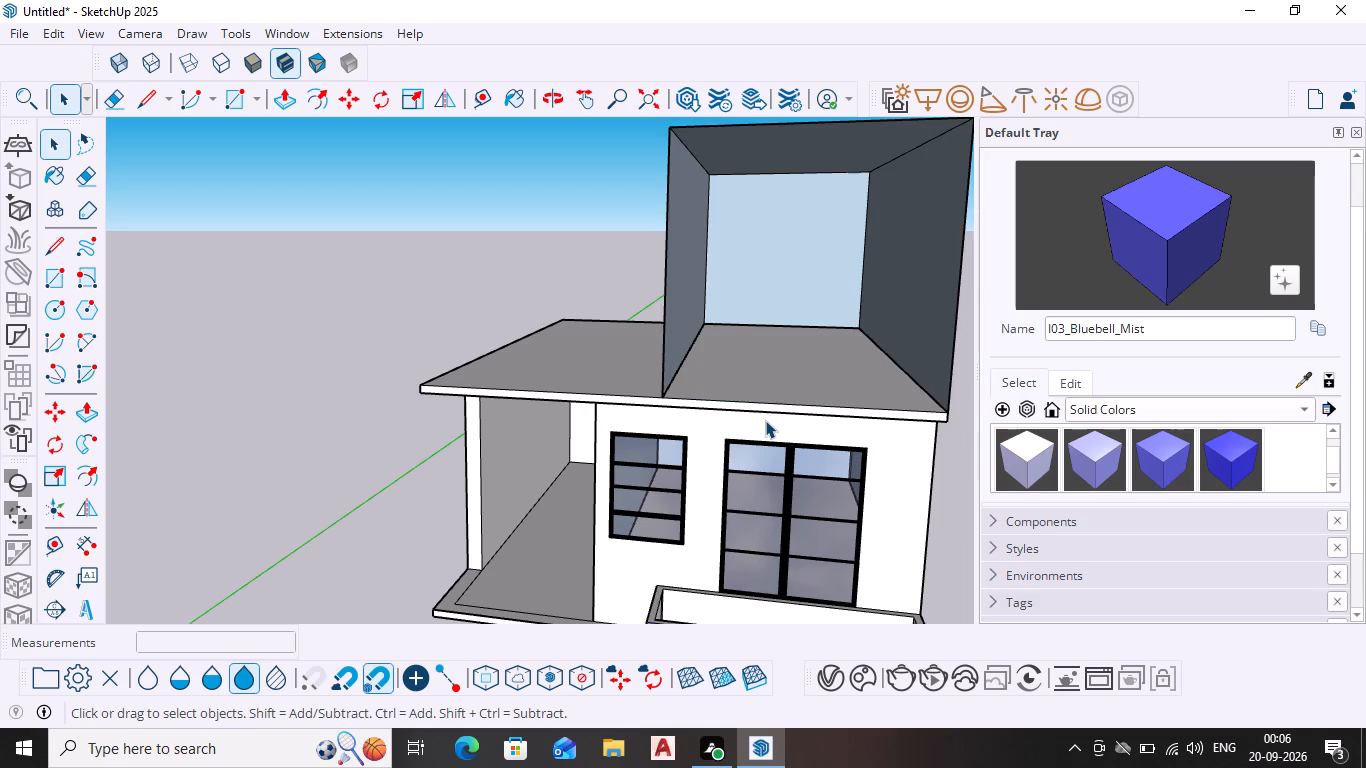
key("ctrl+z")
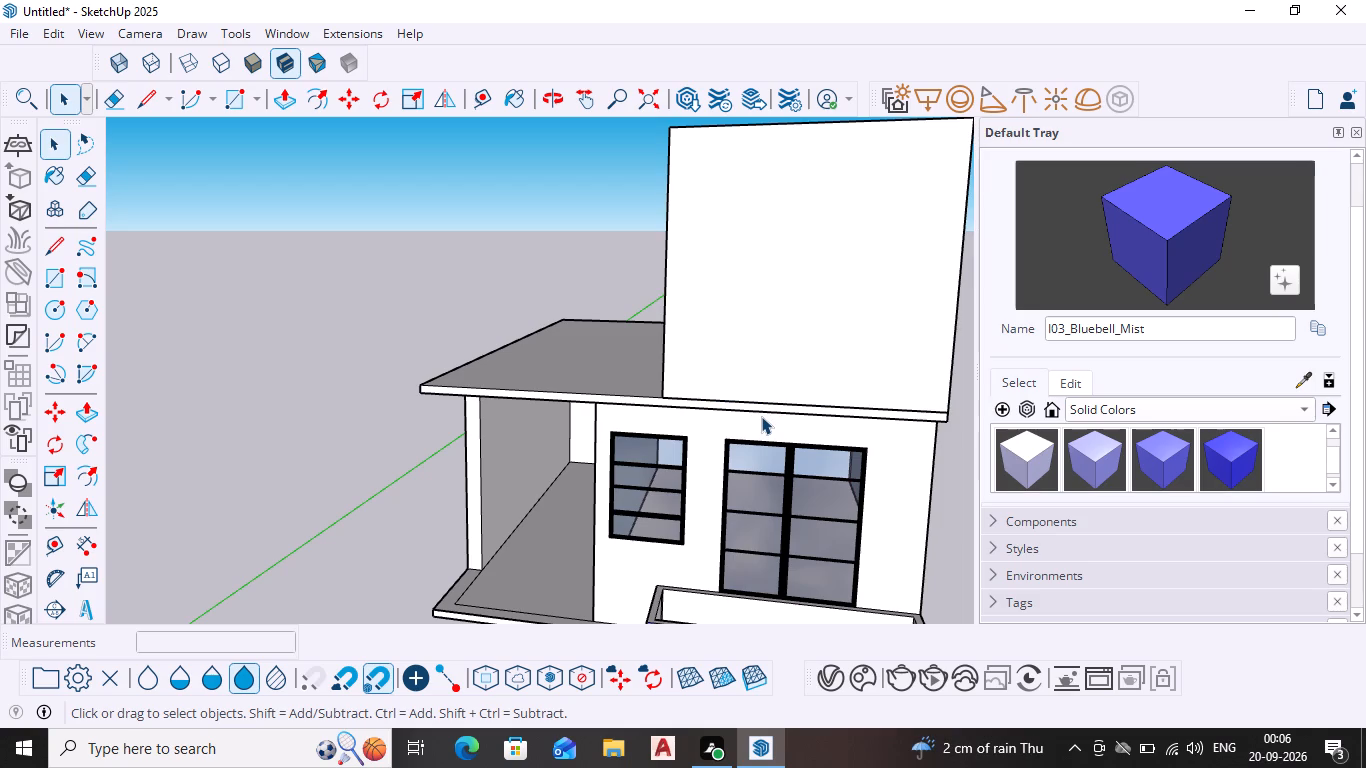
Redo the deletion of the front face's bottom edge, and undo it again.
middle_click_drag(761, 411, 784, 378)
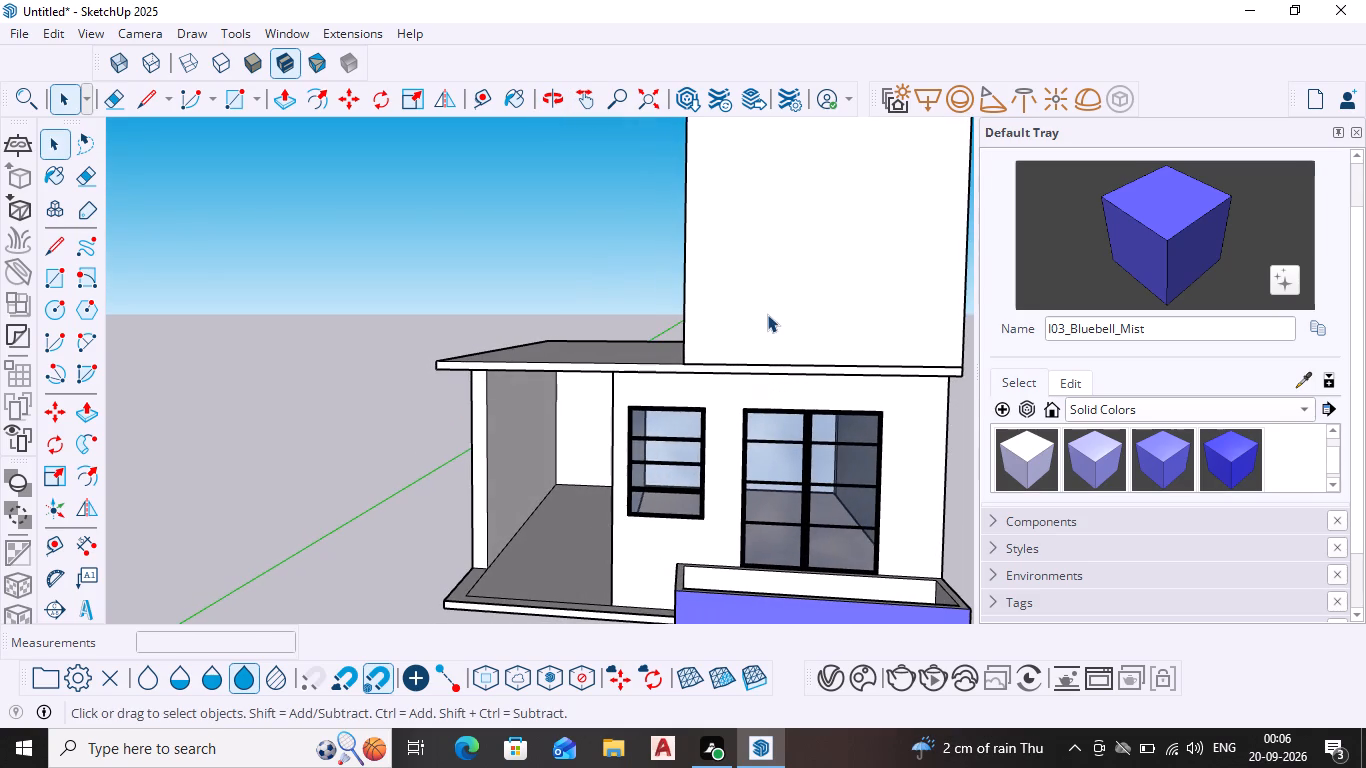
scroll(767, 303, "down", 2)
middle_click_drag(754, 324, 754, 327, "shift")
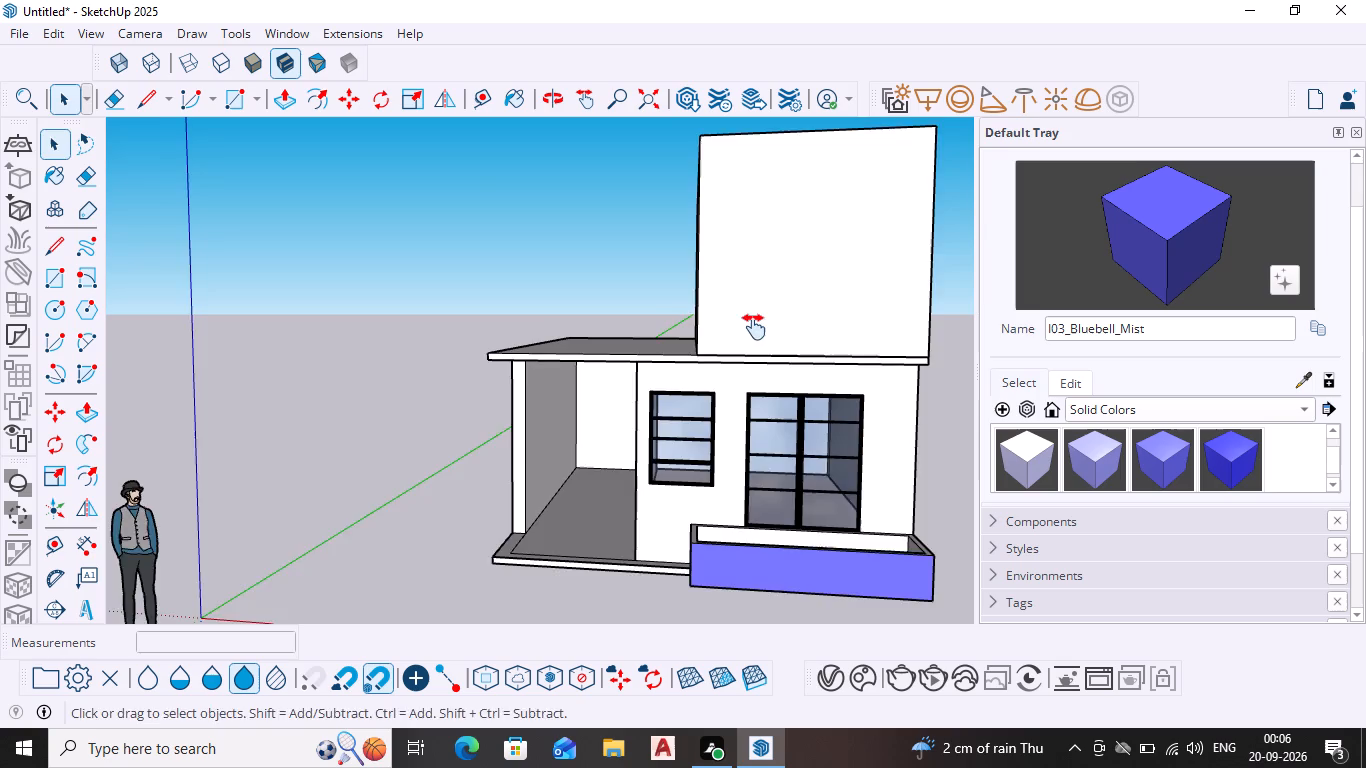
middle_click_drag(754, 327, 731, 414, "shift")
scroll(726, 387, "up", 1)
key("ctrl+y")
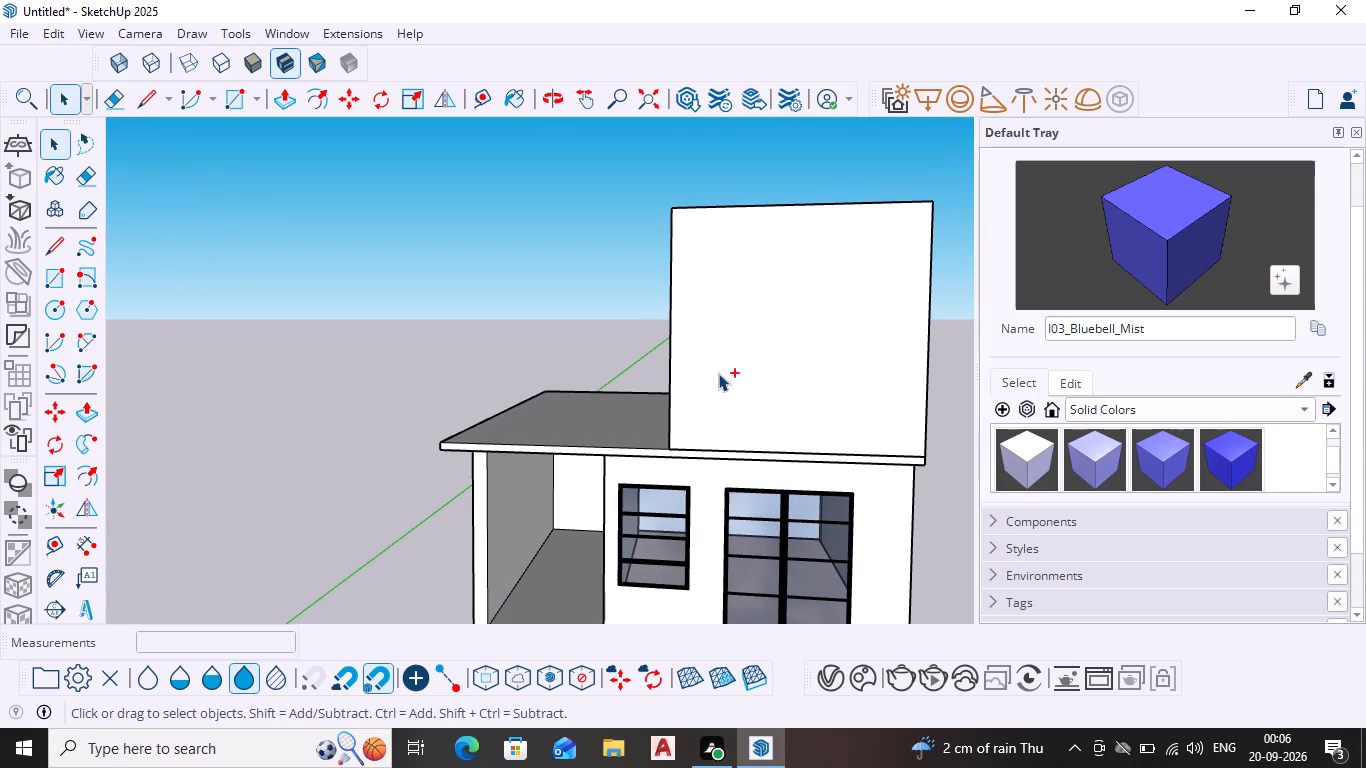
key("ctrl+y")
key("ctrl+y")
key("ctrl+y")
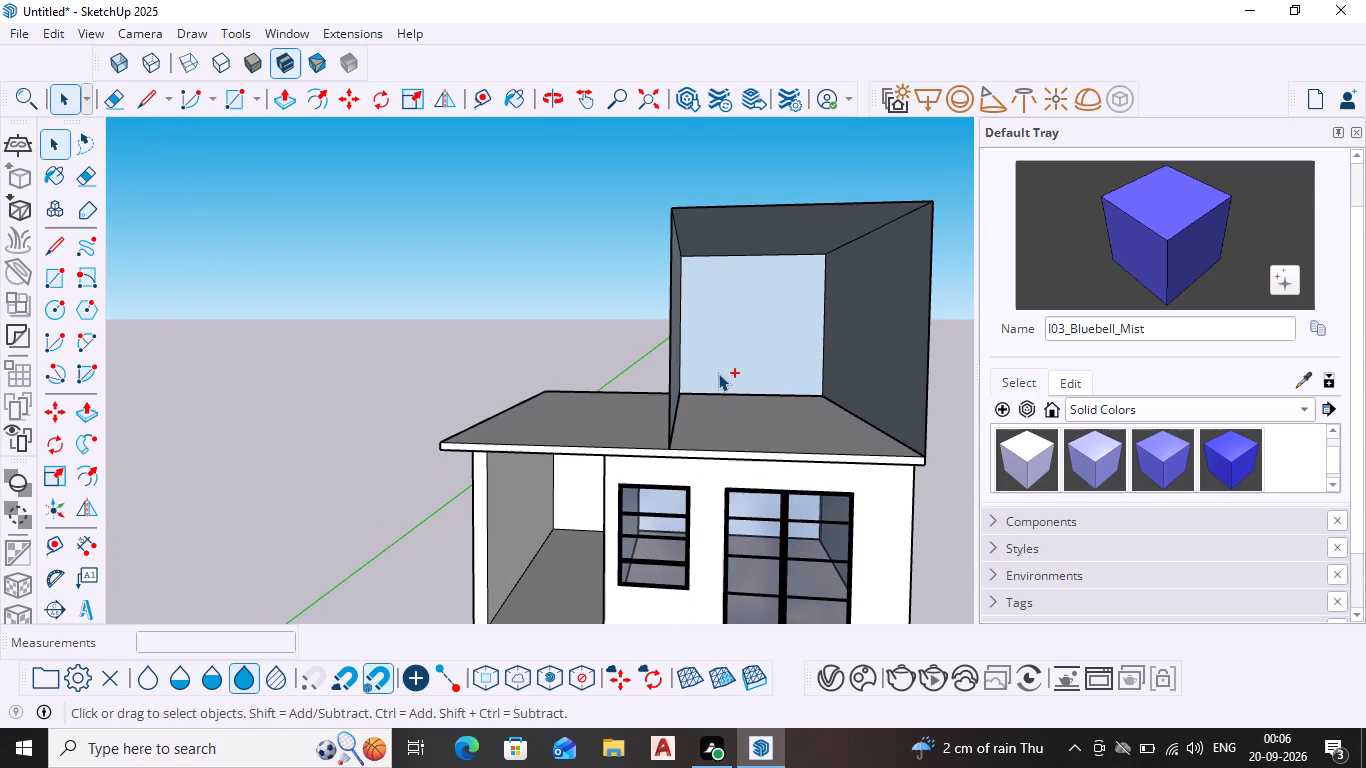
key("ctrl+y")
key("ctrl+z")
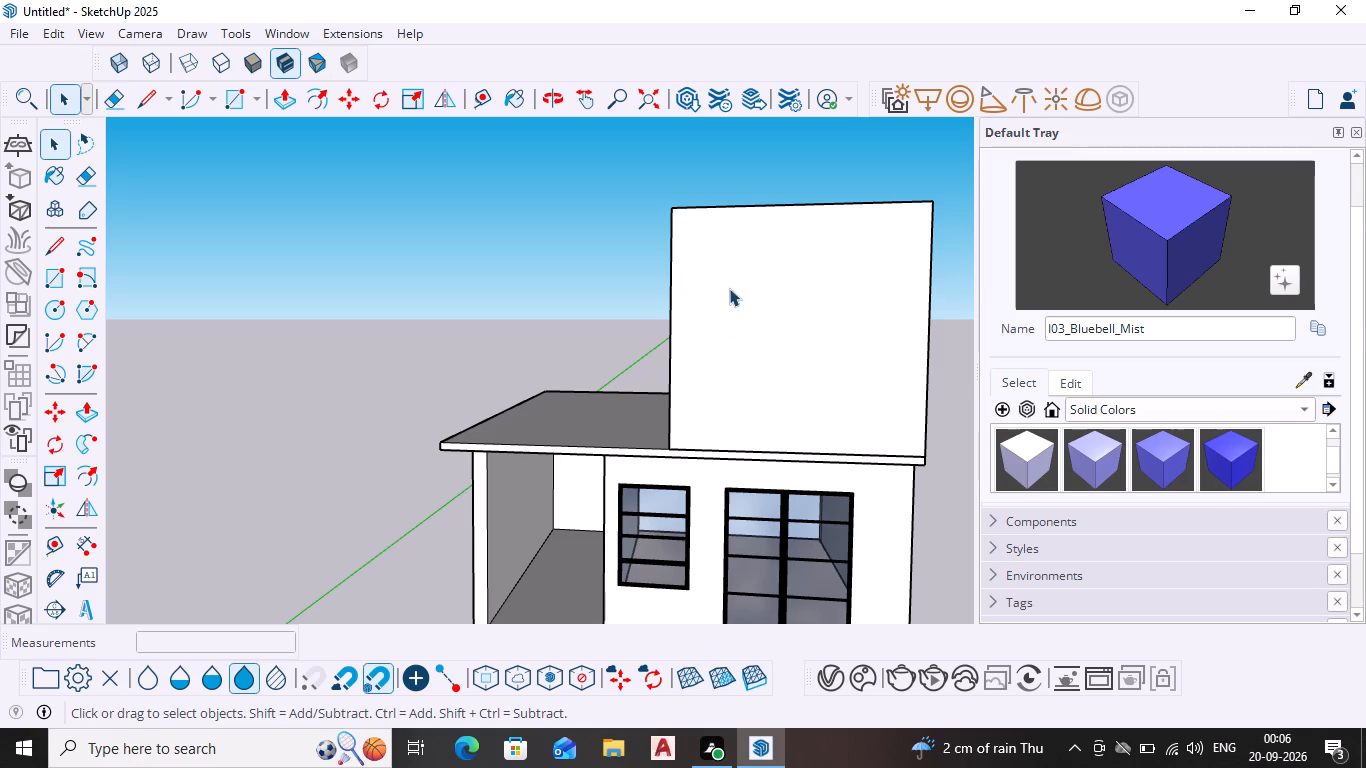
Copy the left vertical edge of the upper-floor block's front face inward by 0.5".
left_click(670, 333)
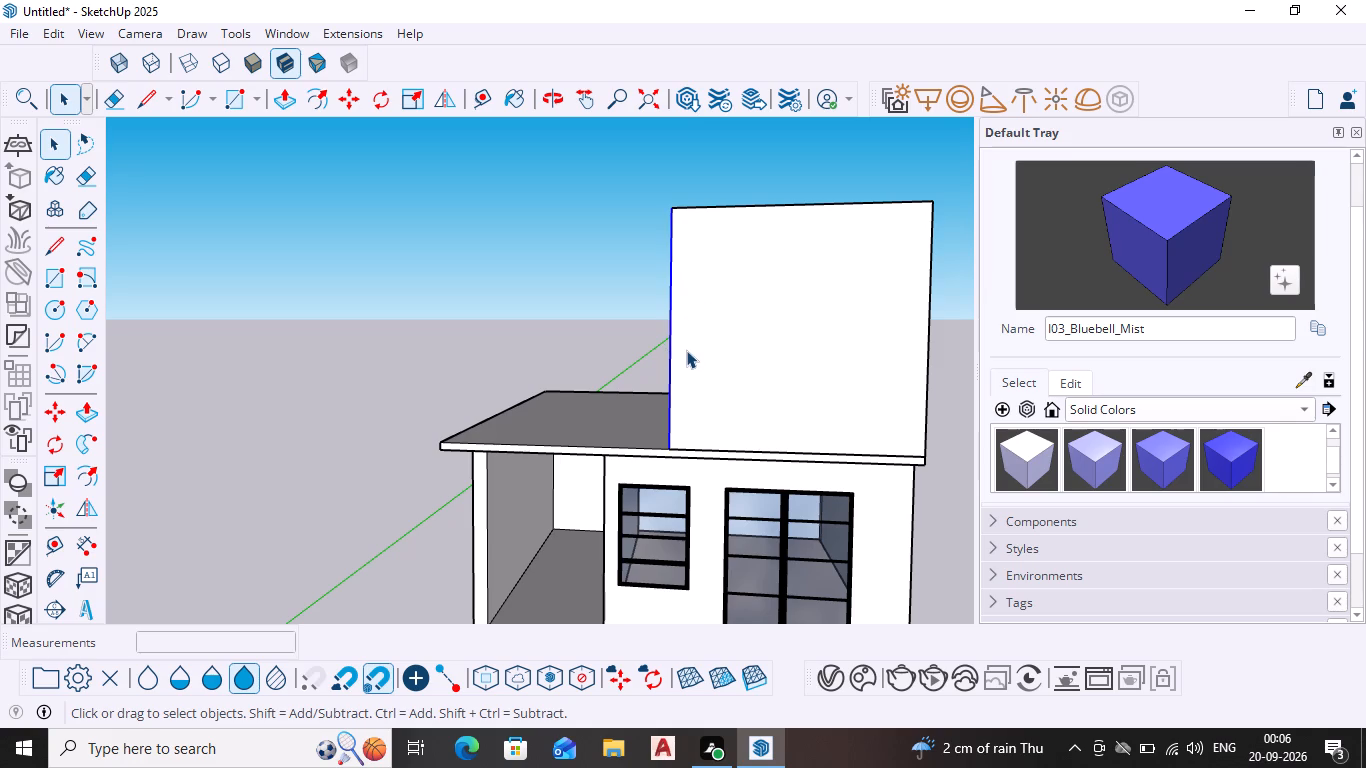
key("m")
key("Return")
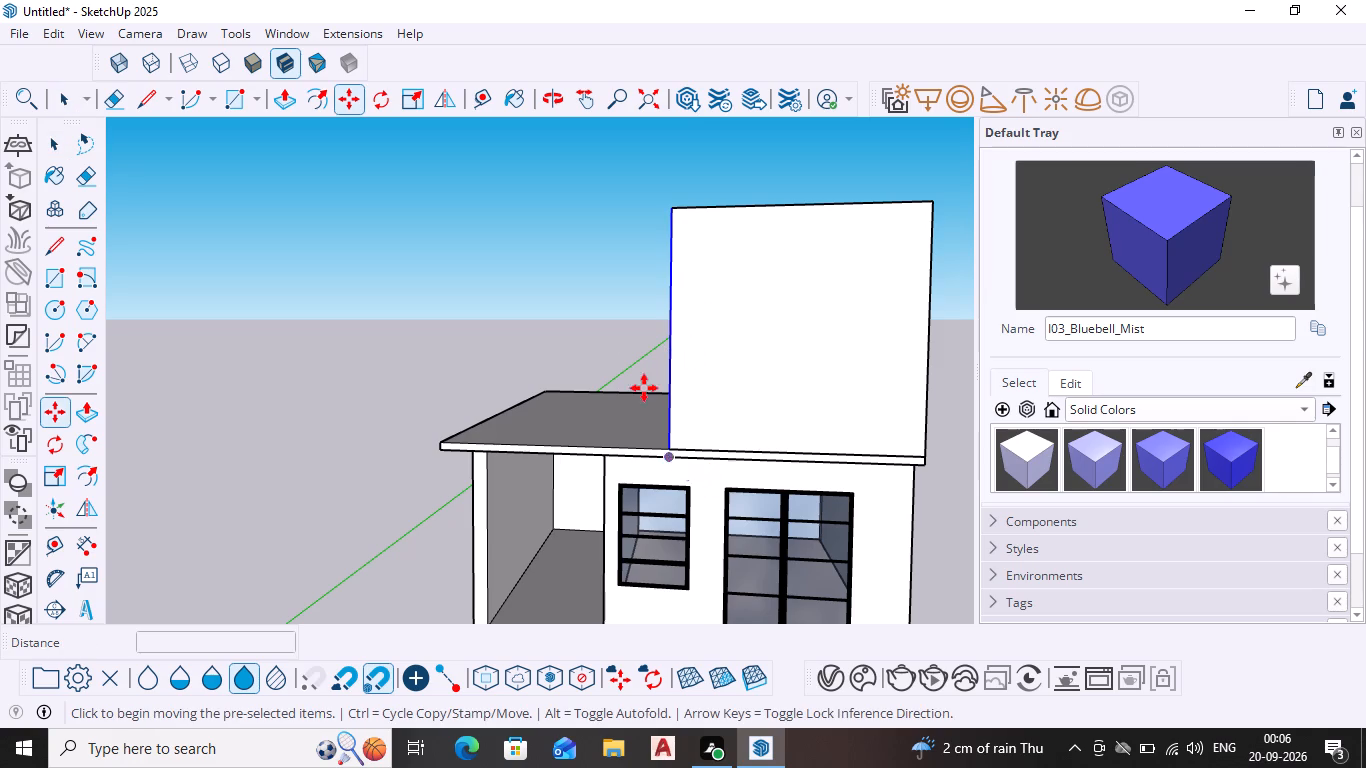
scroll(633, 343, "up", 2)
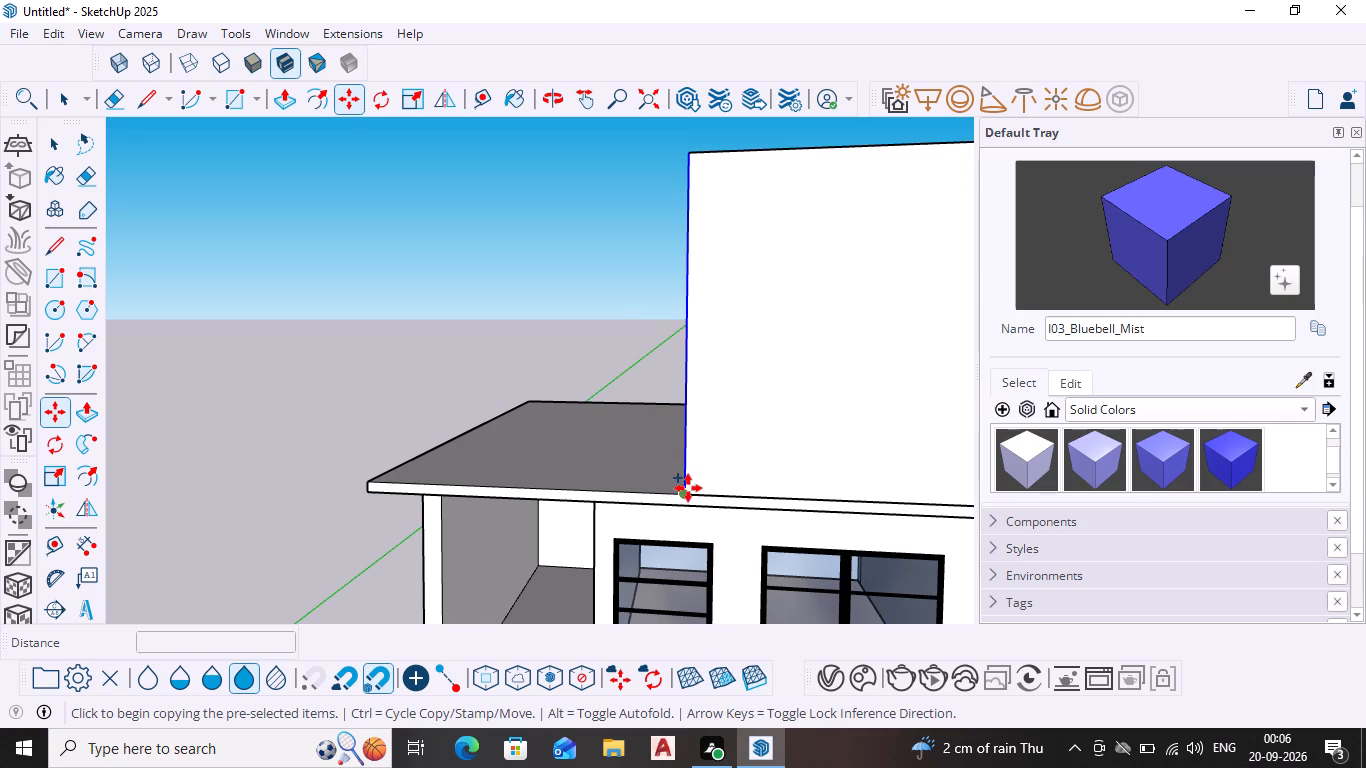
left_click(688, 488)
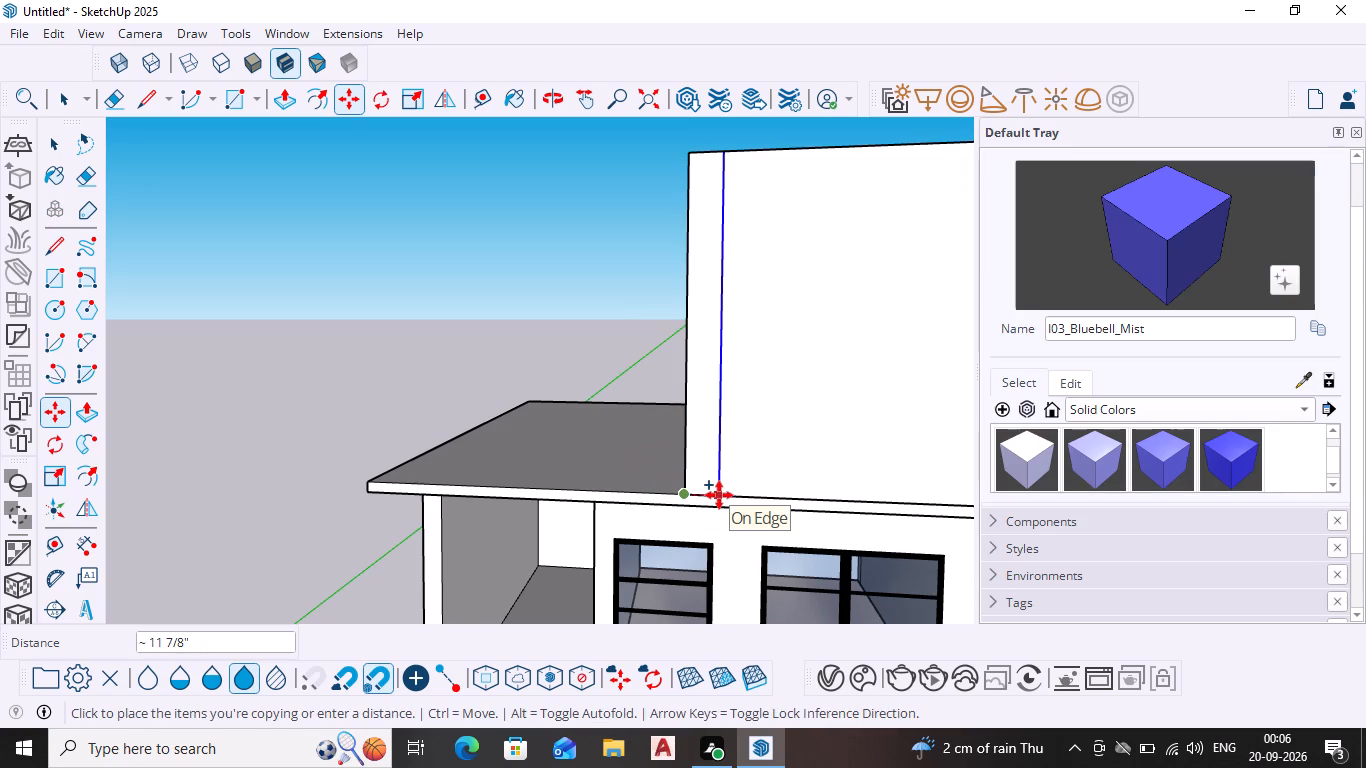
type("0.5\"")
key("Return")
Move the copied vertical edge about 4 3/16" further inward across the upper-floor block's front face.
scroll(596, 392, "up", 3)
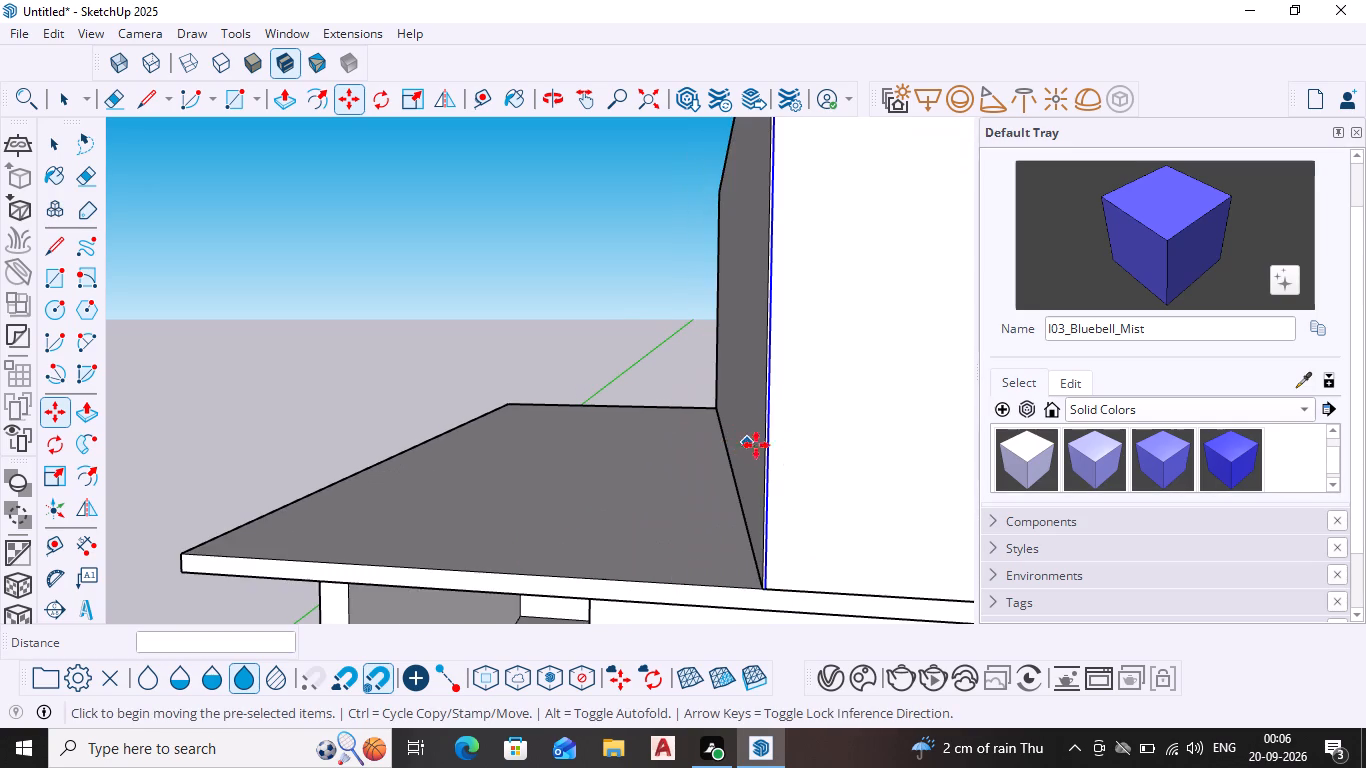
scroll(786, 454, "up", 3)
left_click(763, 472)
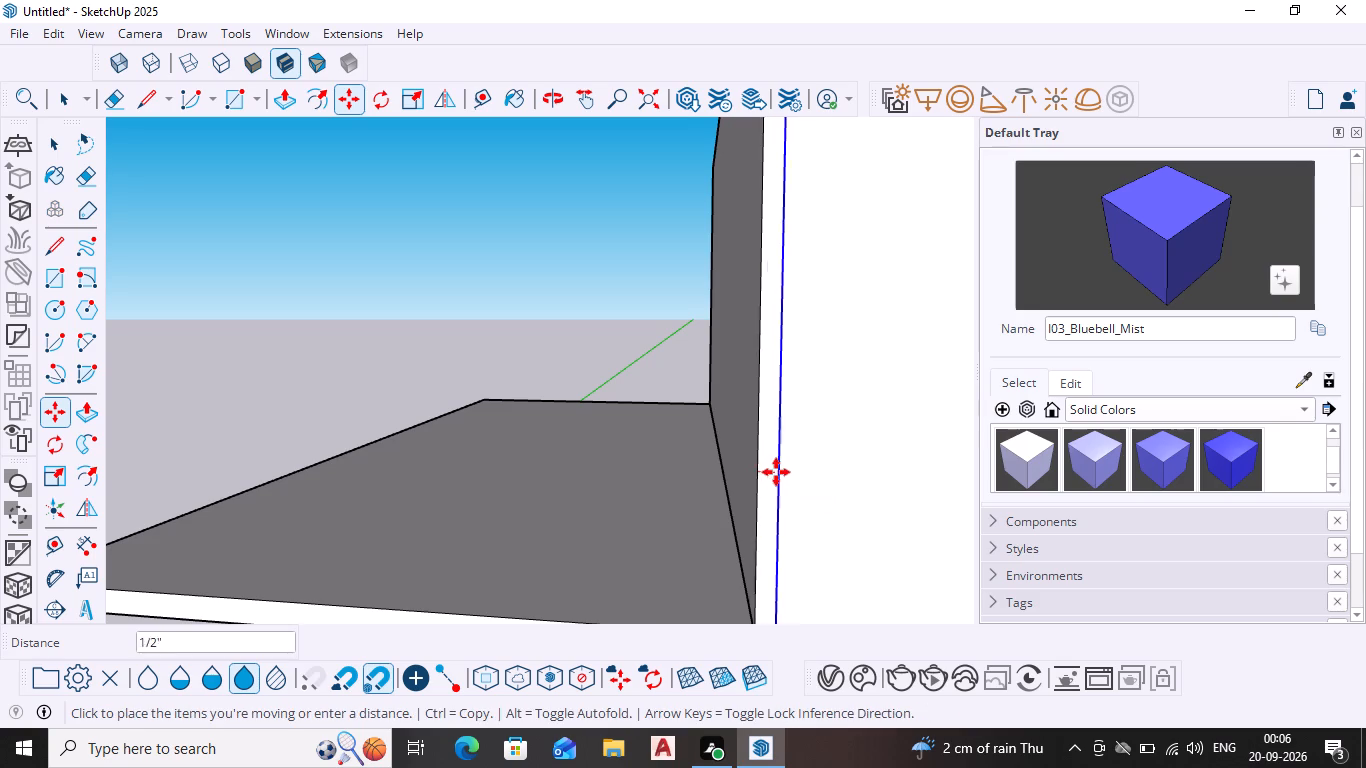
scroll(784, 471, "down", 5)
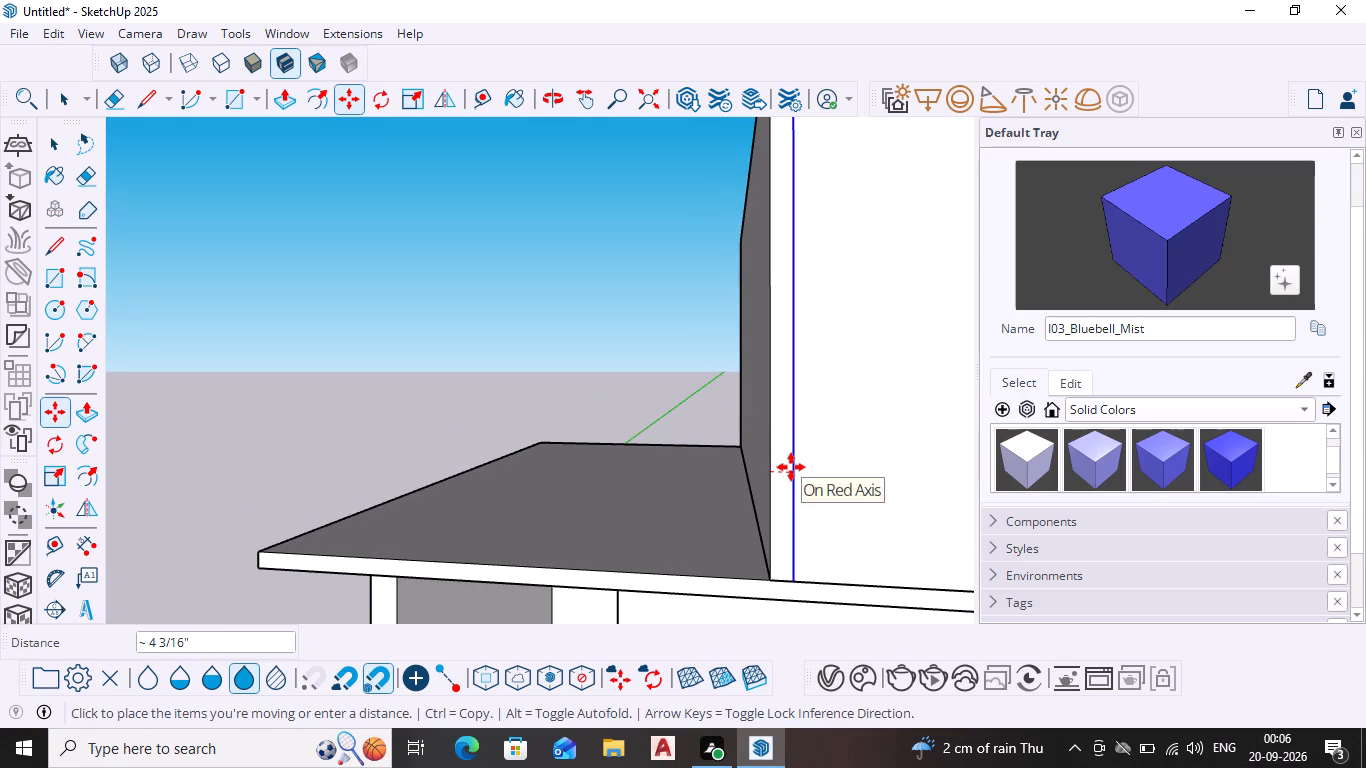
left_click(791, 467)
scroll(835, 463, "down", 10)
middle_click_drag(859, 454, 853, 461, "shift")
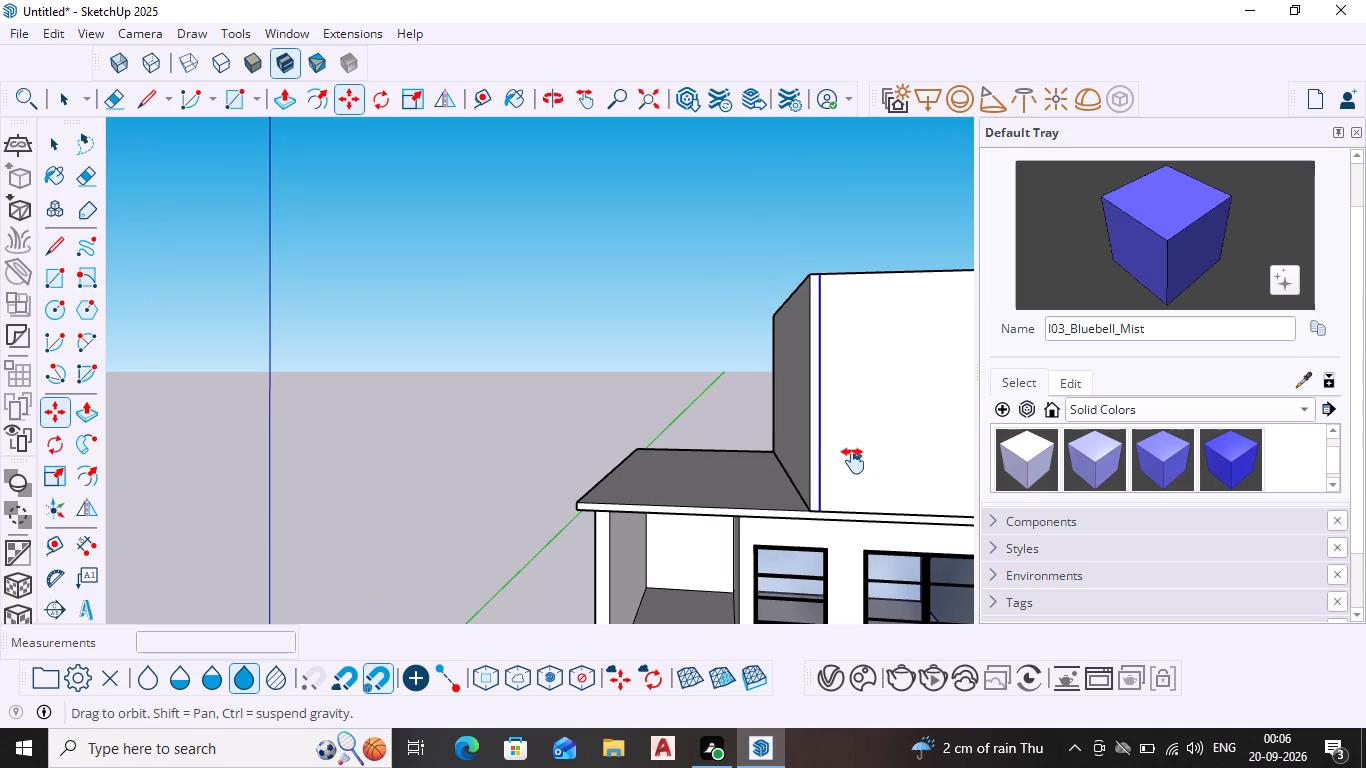
middle_click_drag(853, 461, 642, 498, "shift")
Copy the top edge of the upper-floor block's front face downward by about 1' 4".
key("space")
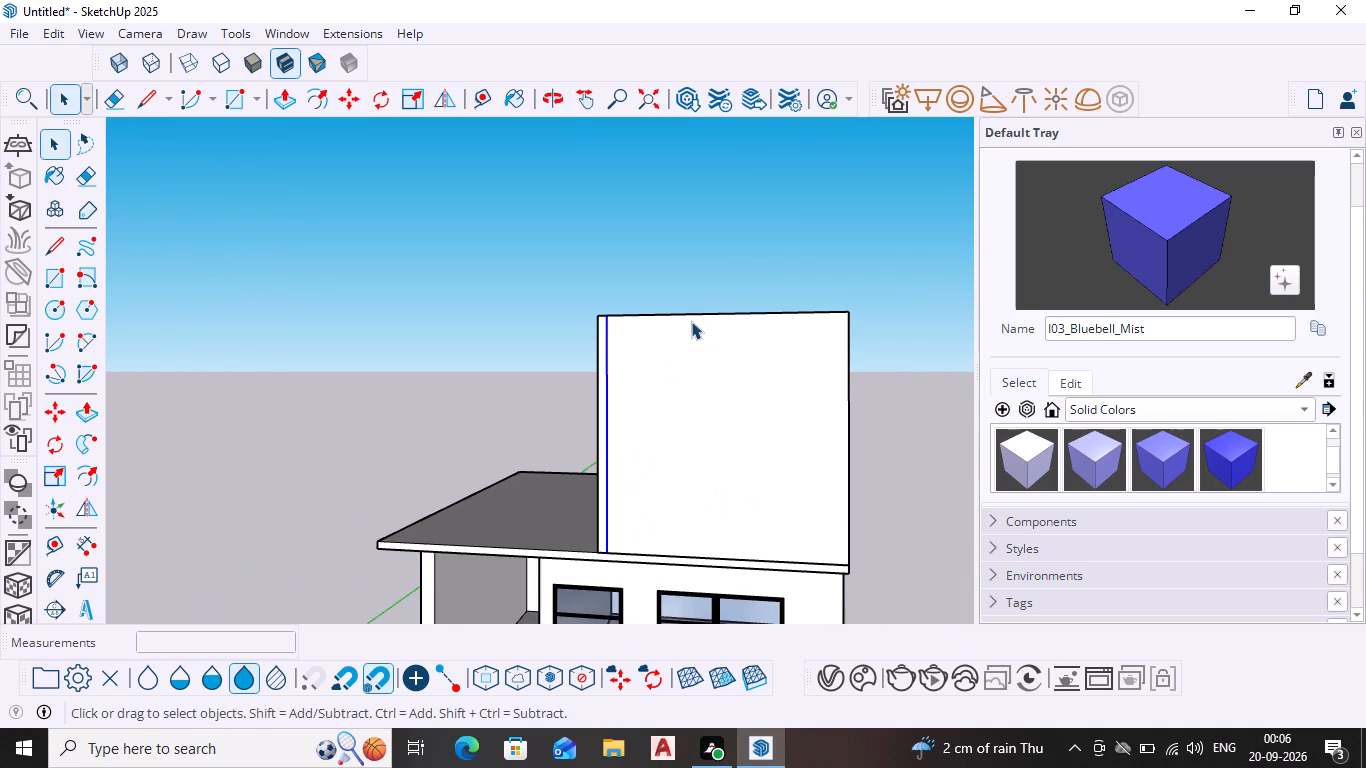
left_click(694, 310)
left_click(694, 316)
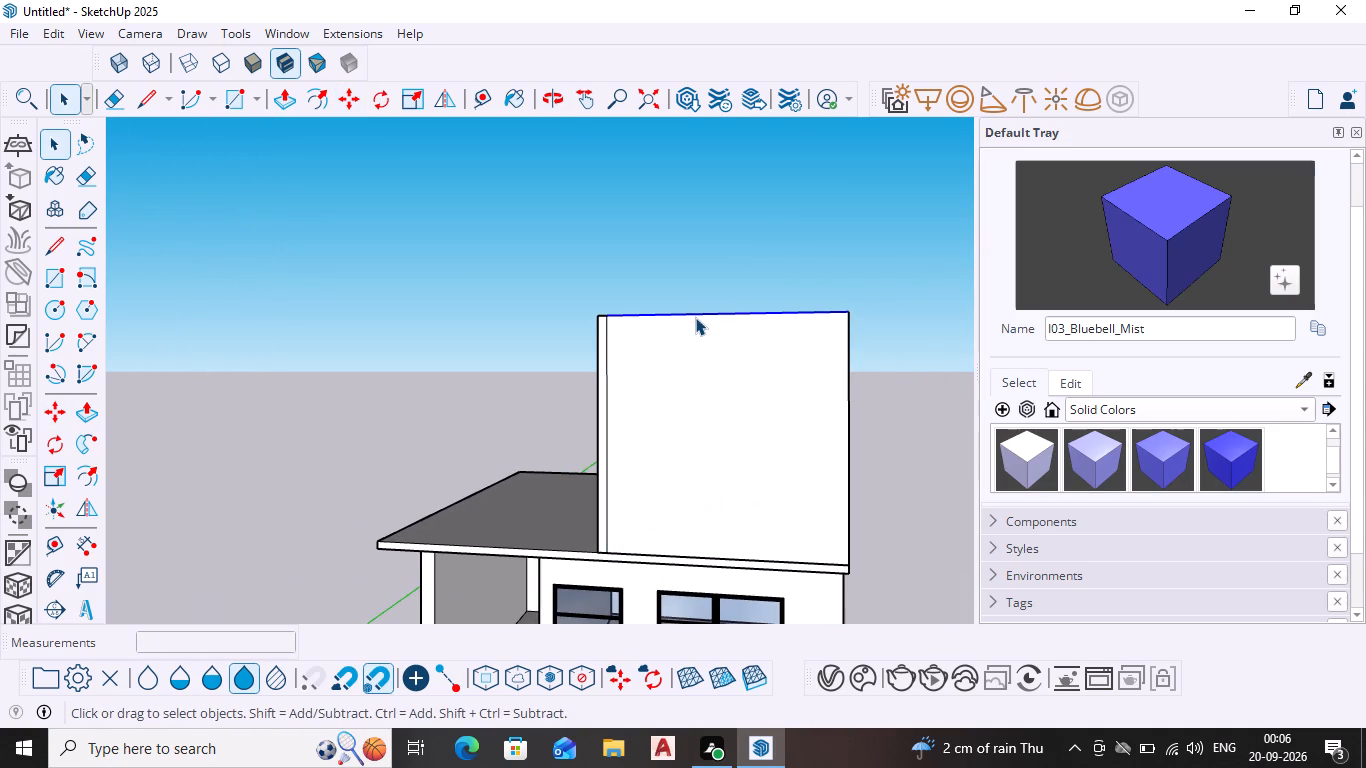
key("m")
key("Return")
left_click(695, 317)
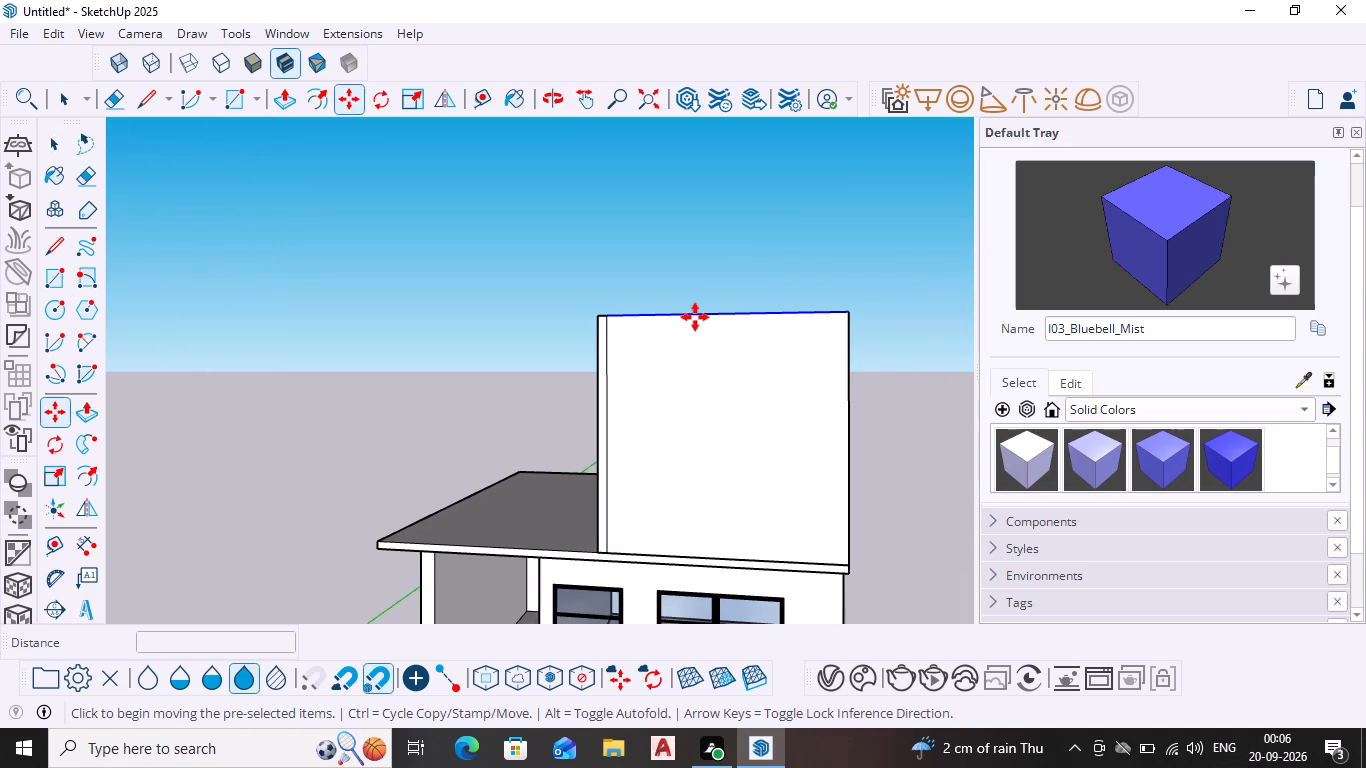
key("Escape")
scroll(602, 319, "up", 6)
left_click(596, 315)
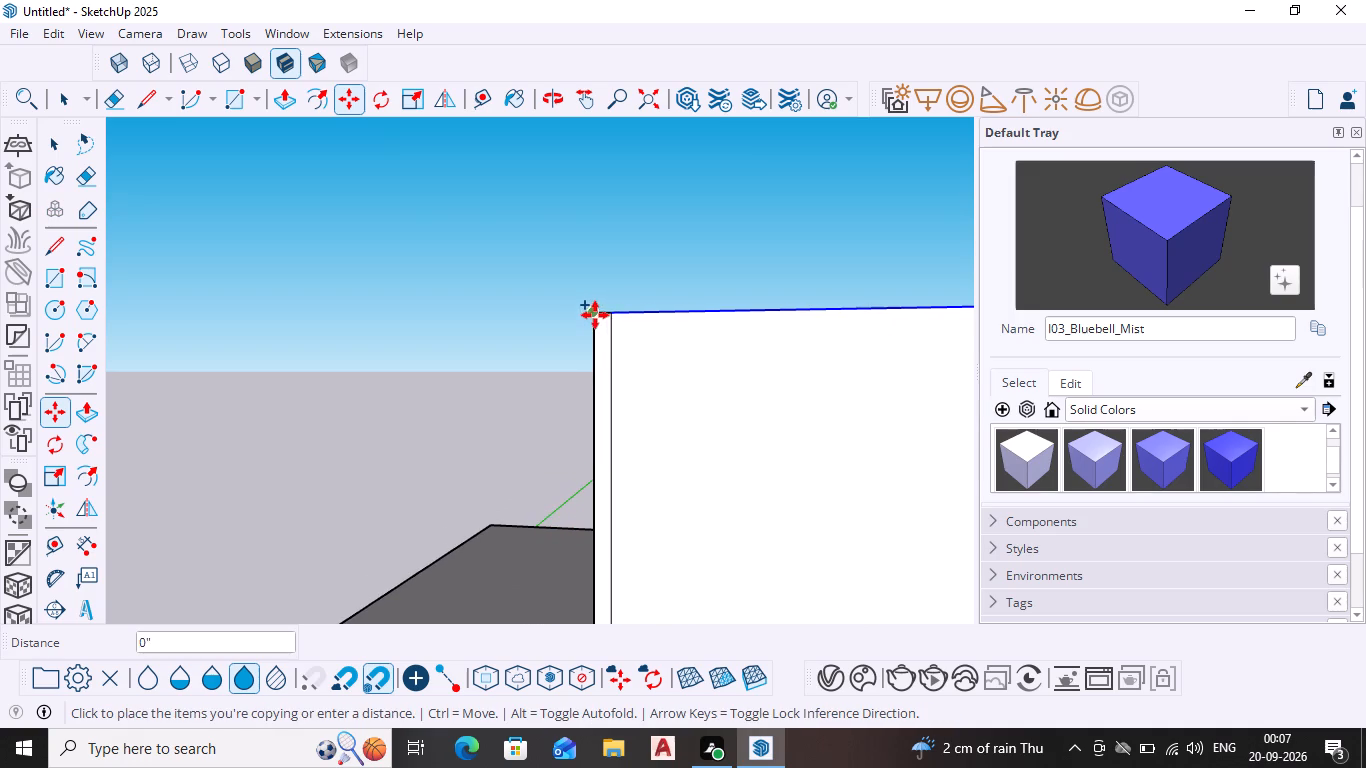
left_click(595, 372)
Copy the right vertical edge of the upper-floor block's front face inward by about 4".
scroll(673, 387, "down", 10)
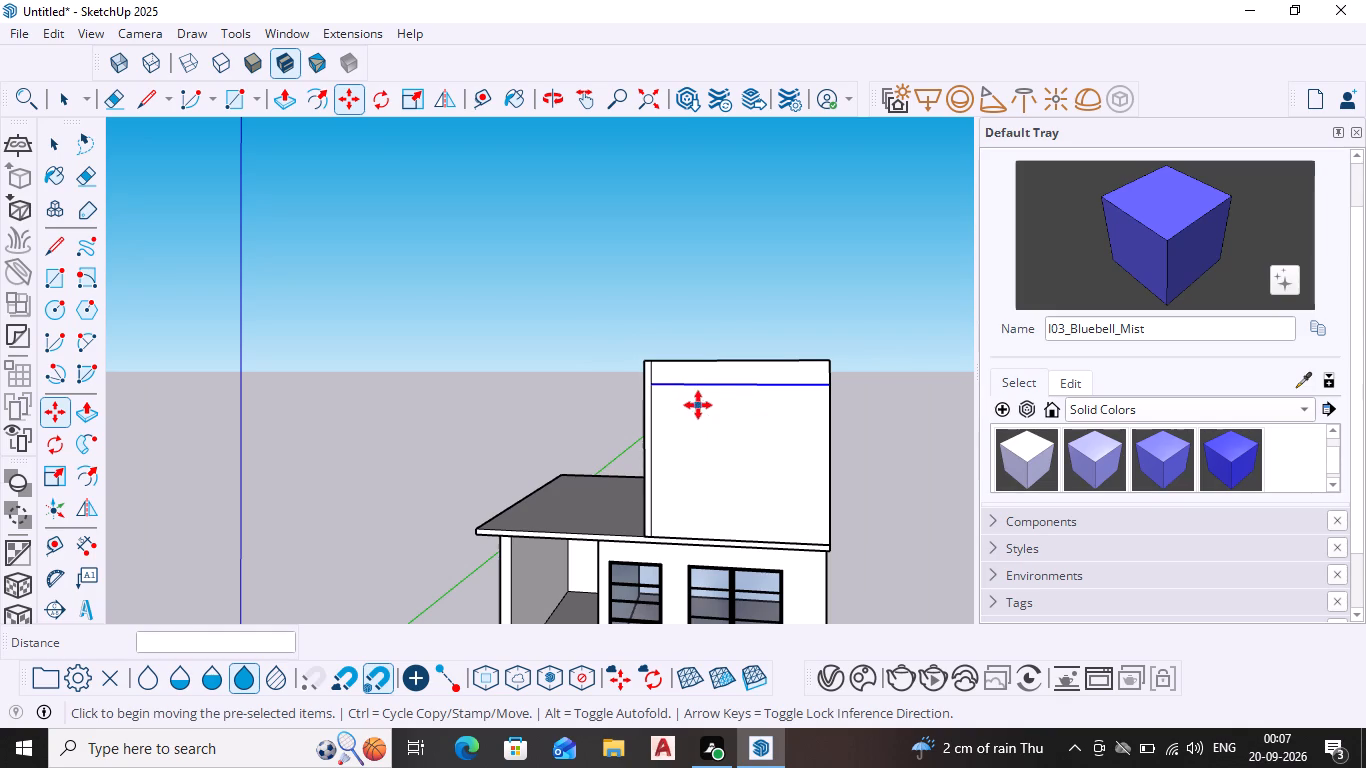
scroll(839, 503, "up", 1)
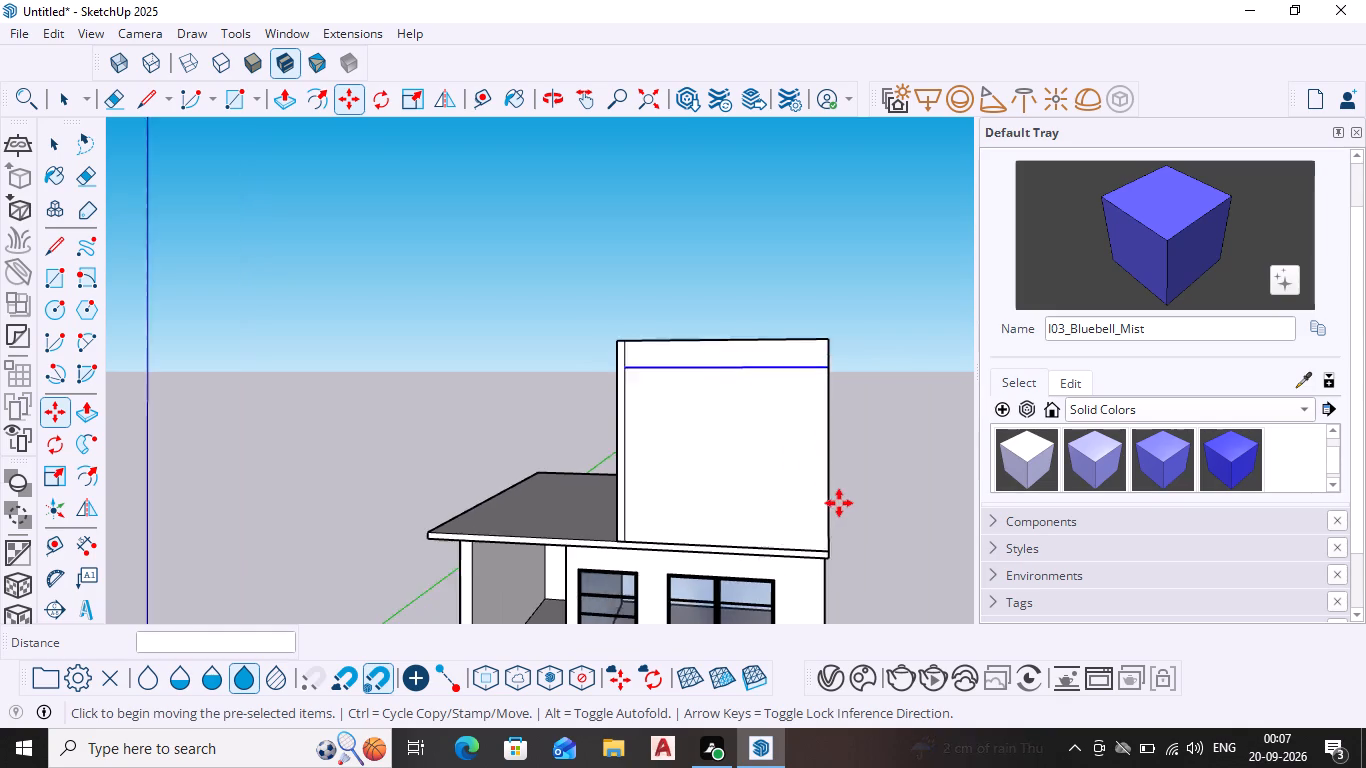
scroll(839, 503, "up", 2)
key("space")
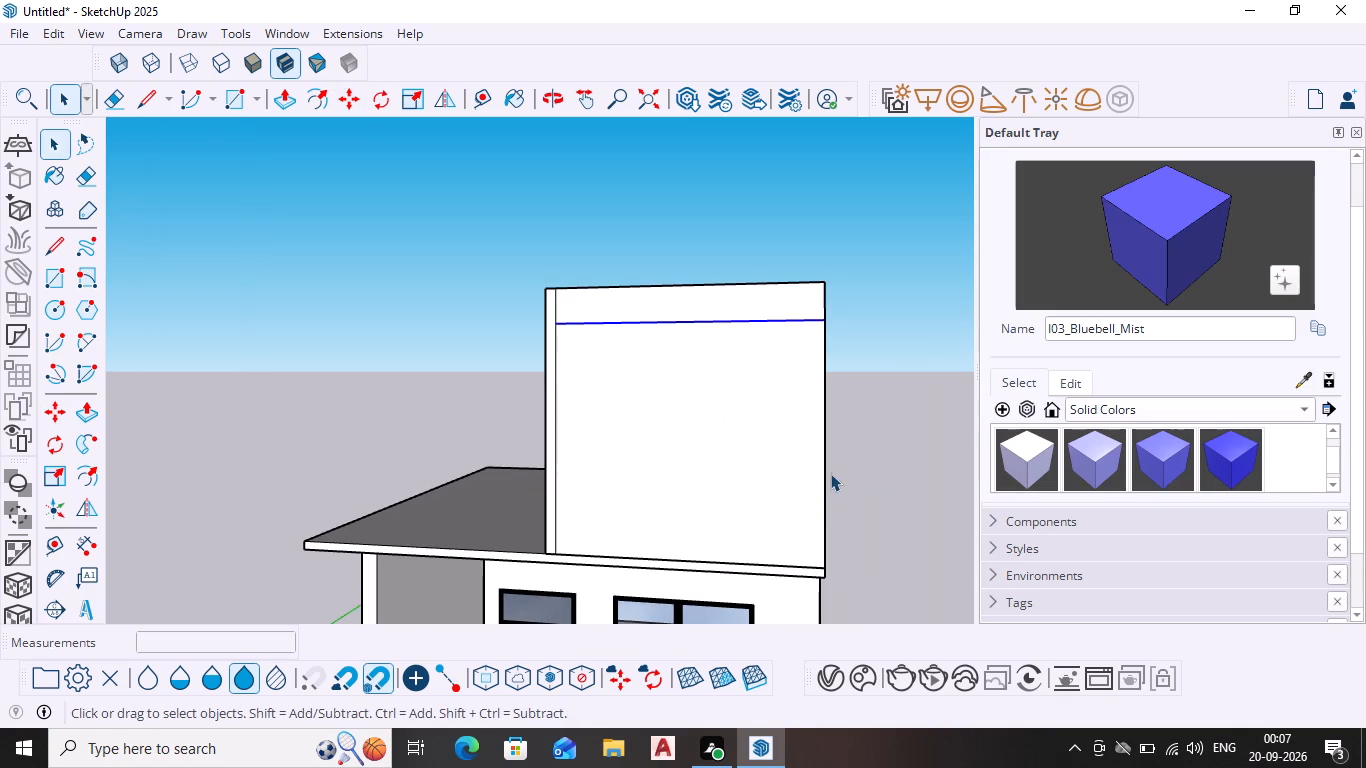
left_click(825, 472)
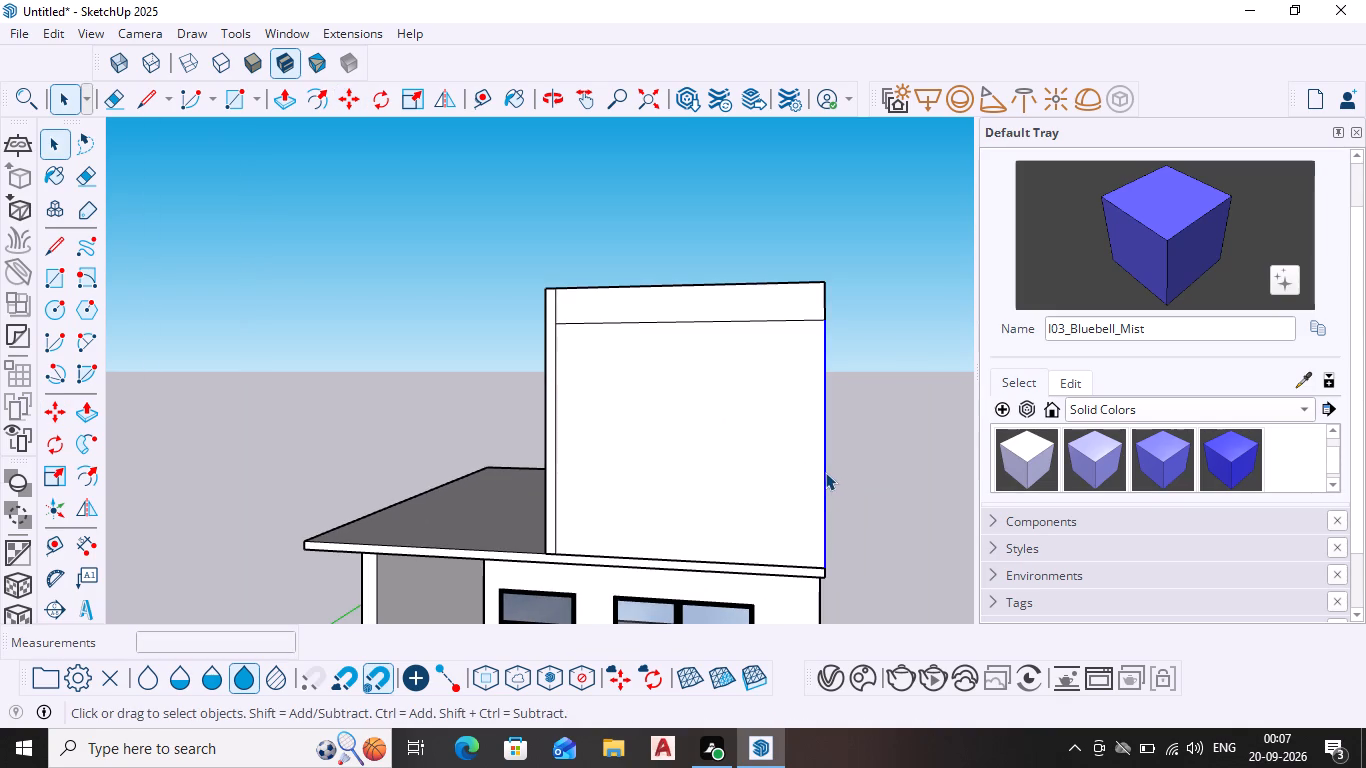
key("m")
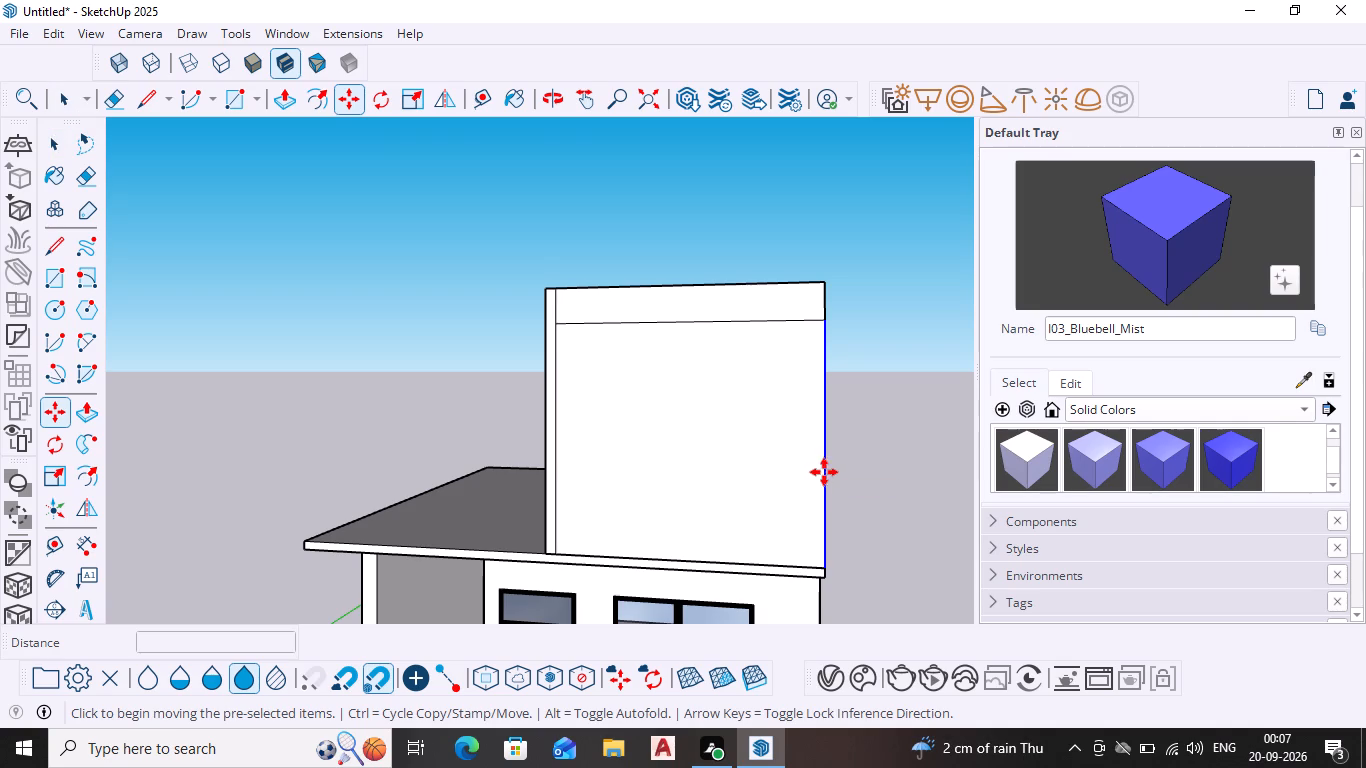
left_click(825, 562)
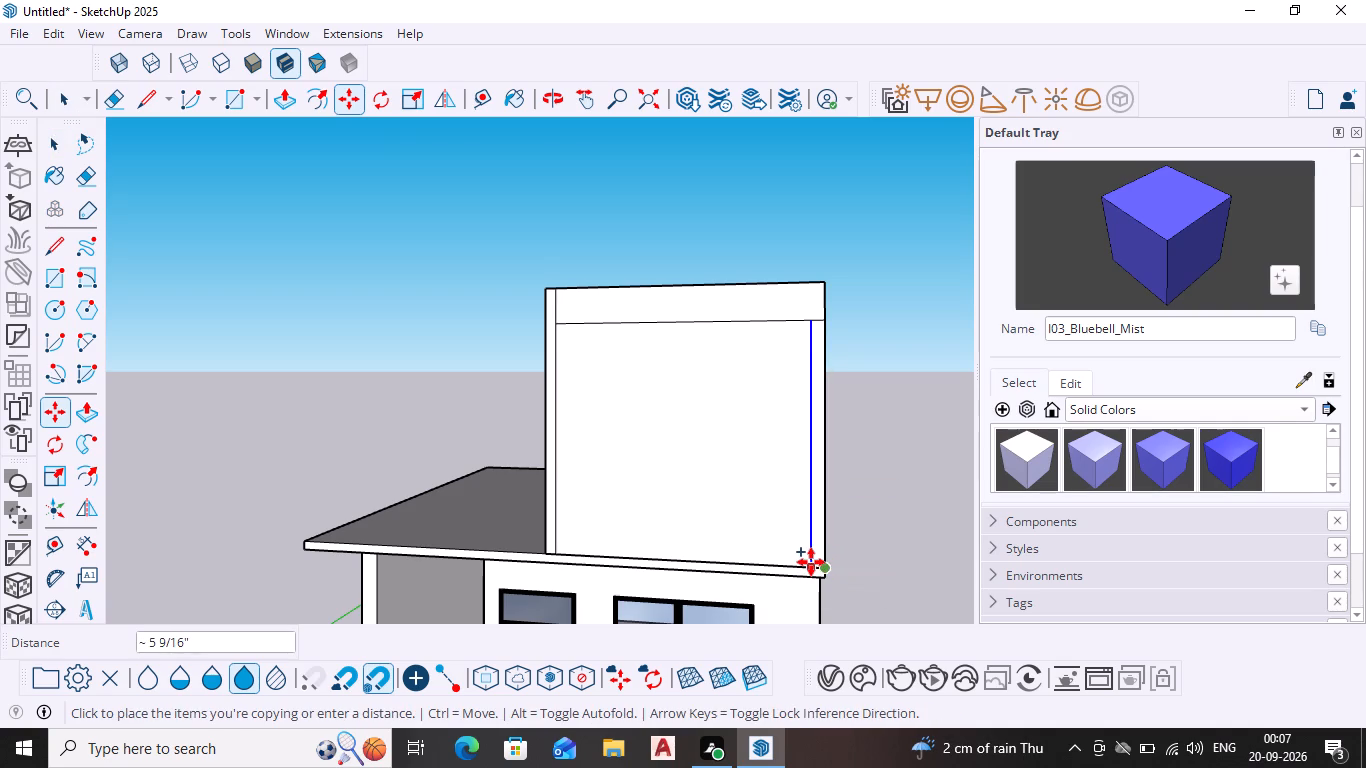
scroll(811, 562, "up", 2)
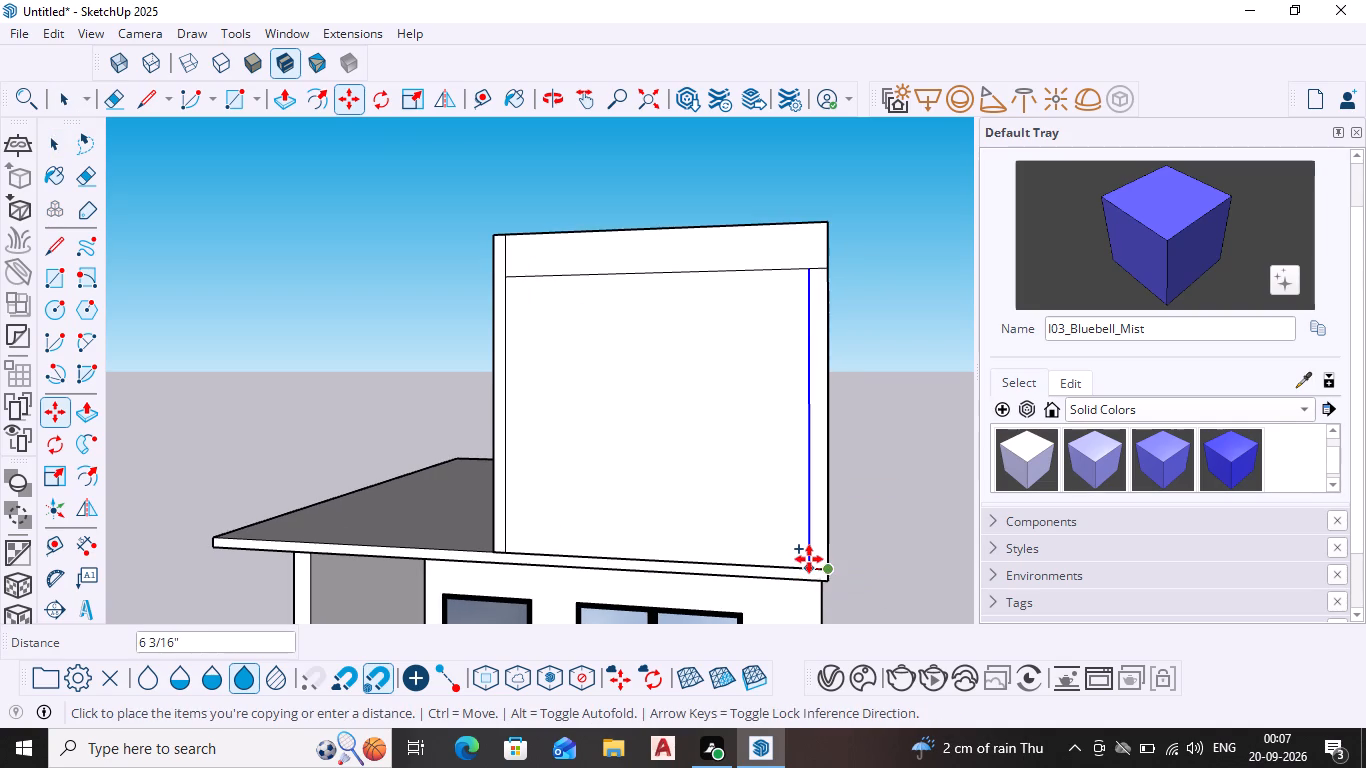
scroll(810, 559, "up", 3)
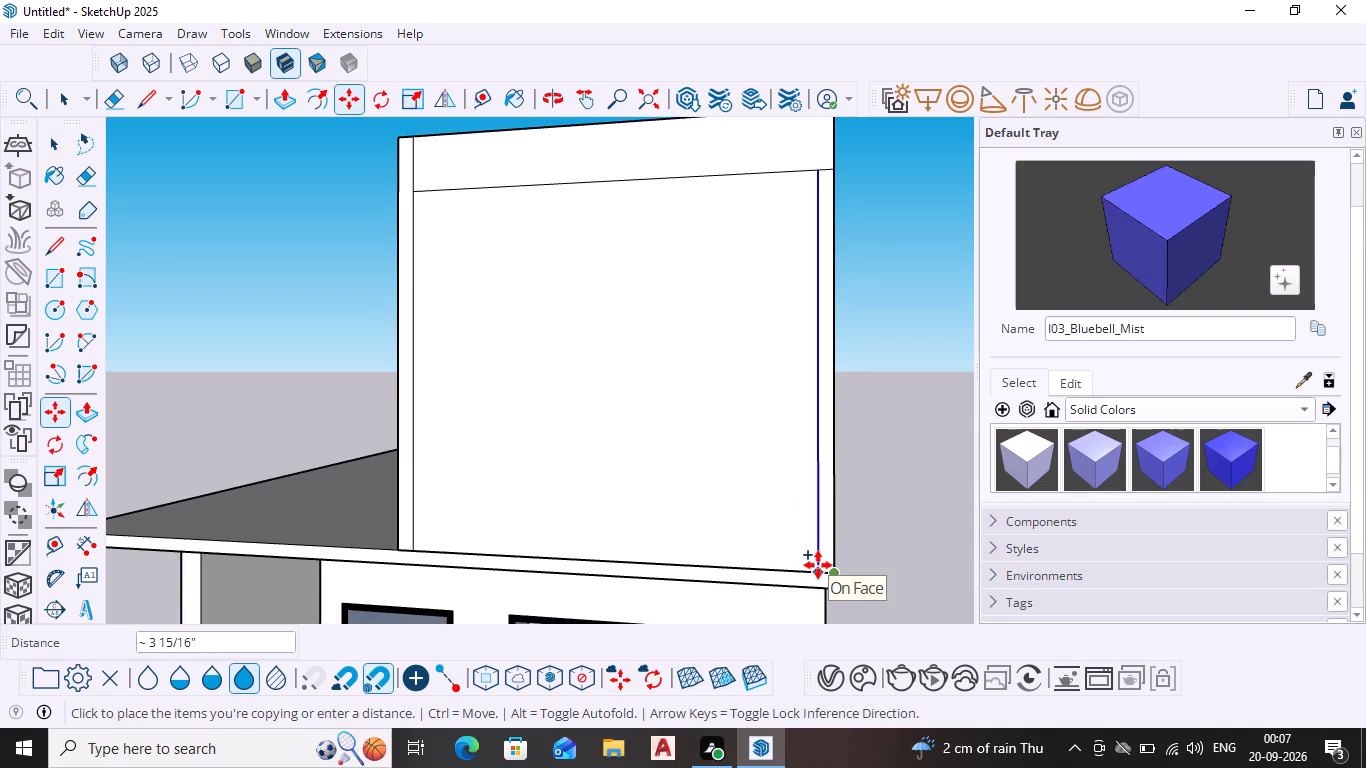
left_click(818, 565)
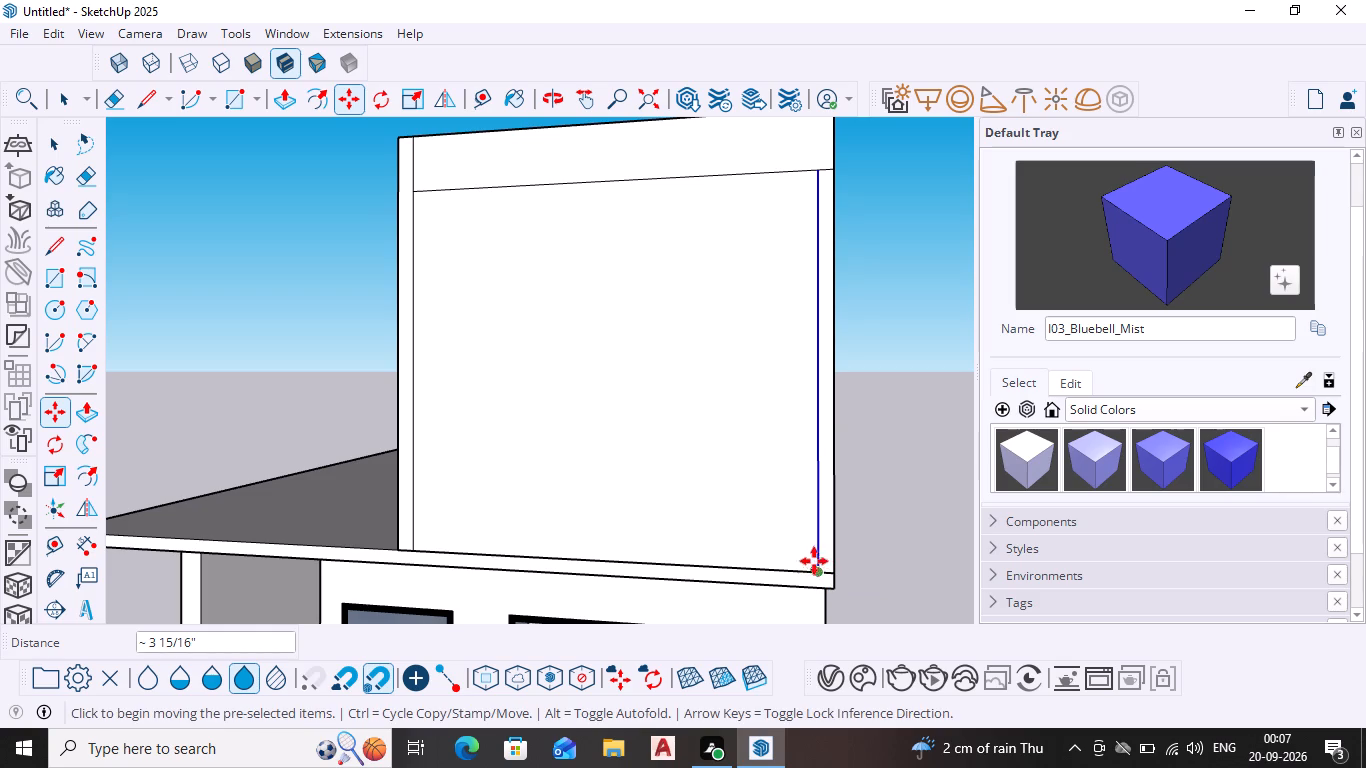
Copy the bottom edge of the upper-floor block's front face upward by about 11 9/16".
key("space")
left_click(768, 568)
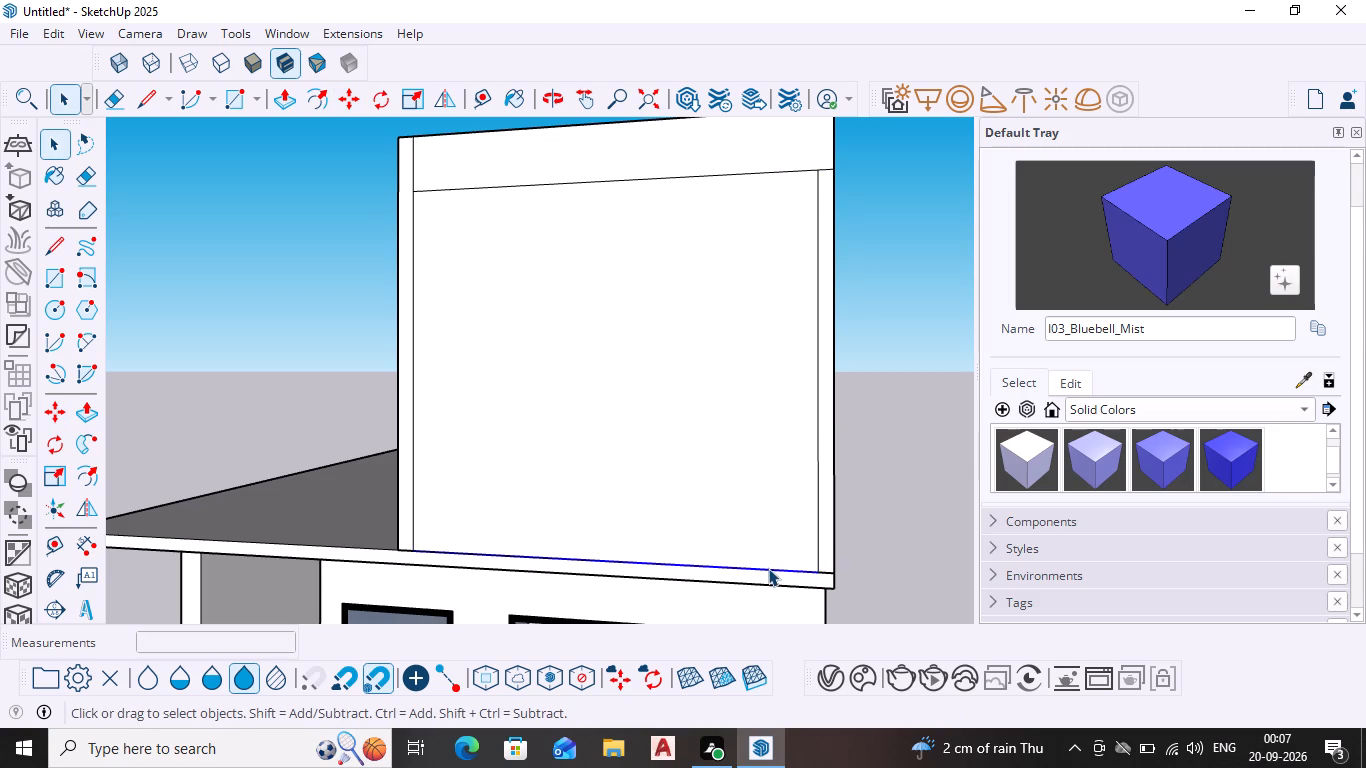
key("m")
key("Return")
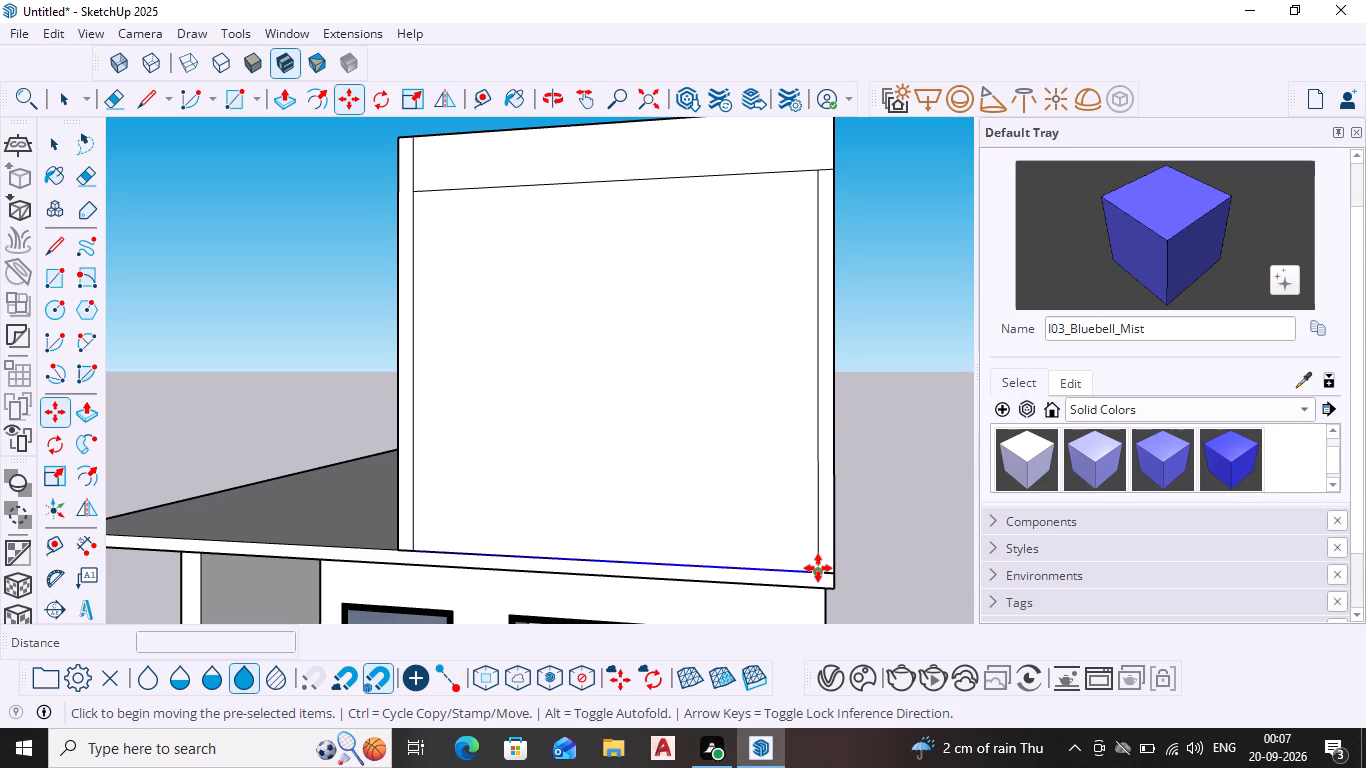
scroll(818, 568, "up", 3)
left_click(818, 567)
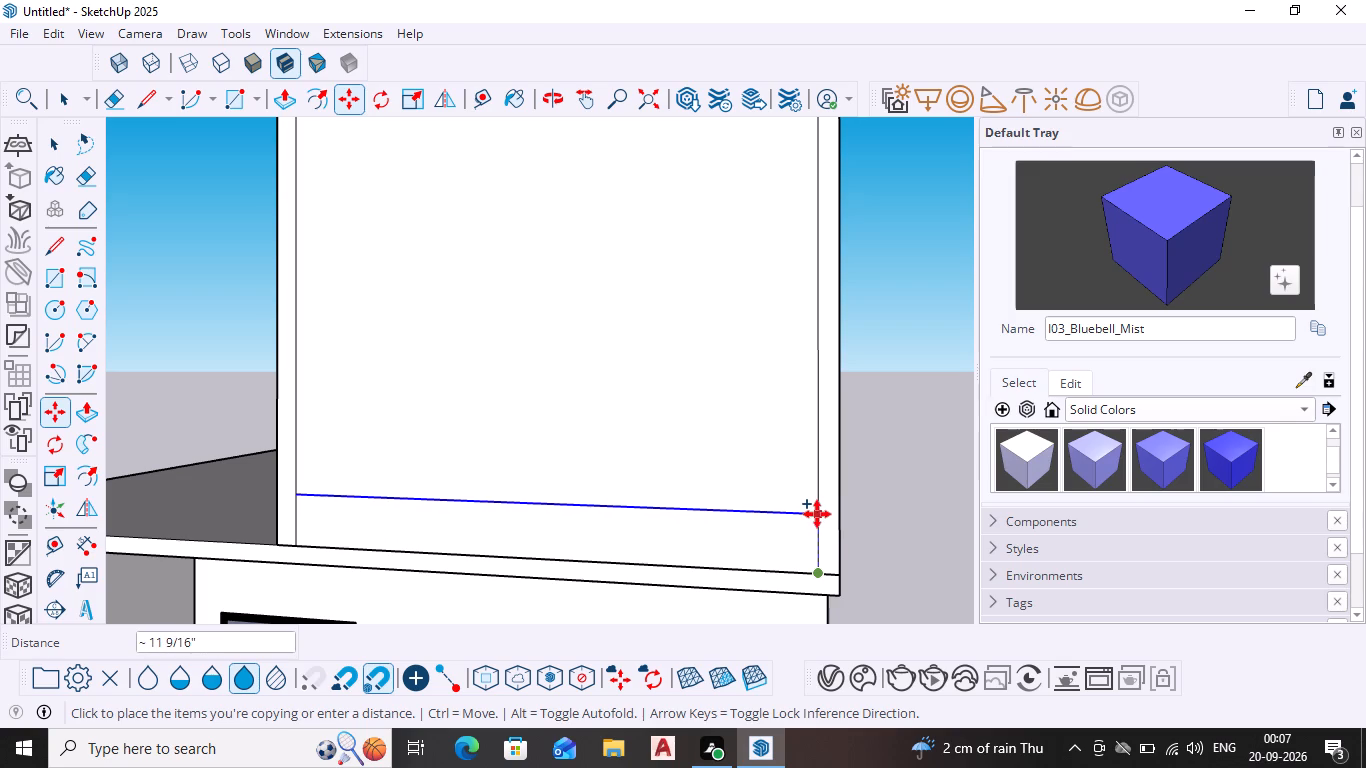
left_click(817, 514)
key("space")
Delete the four short vertical edge stubs outside the inner rectangle's corners on the upper-floor front face.
scroll(823, 506, "down", 5)
scroll(640, 397, "down", 1)
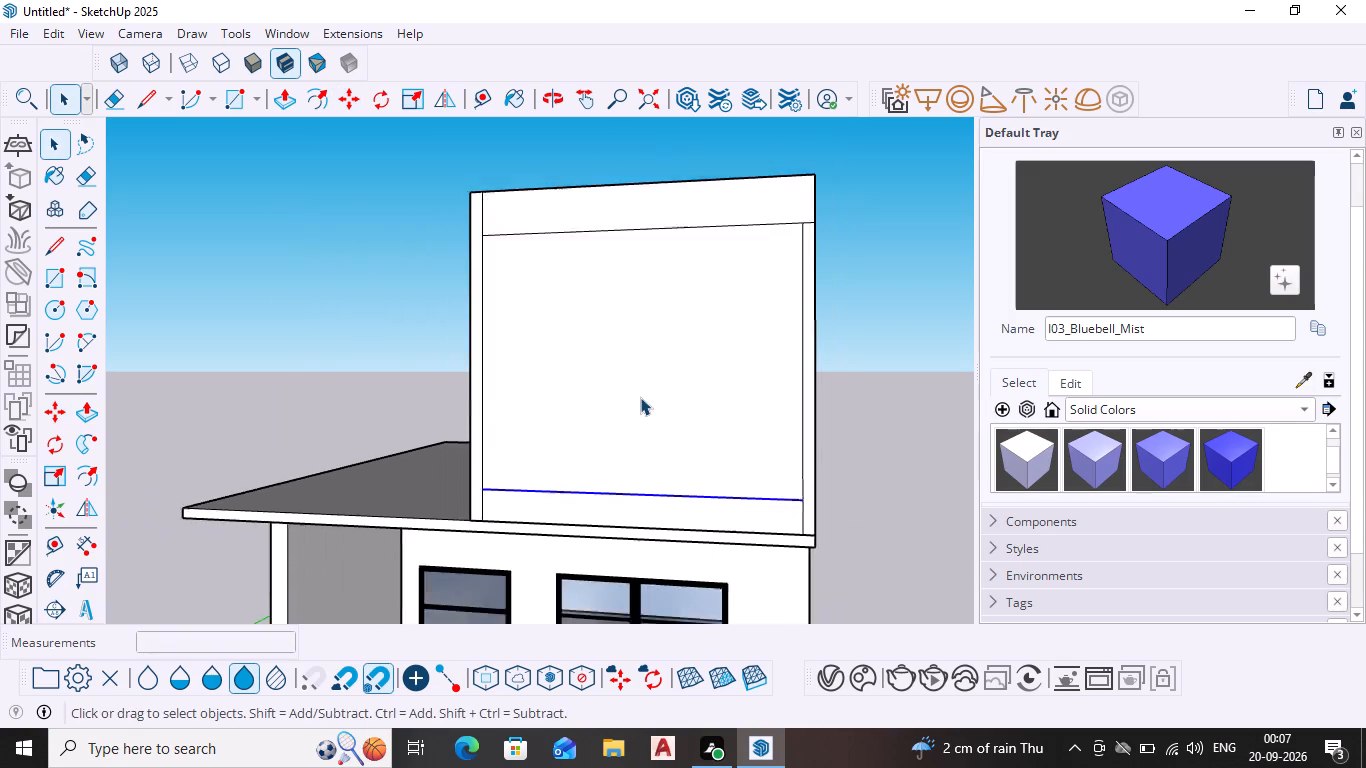
scroll(640, 397, "down", 2)
scroll(515, 249, "up", 2)
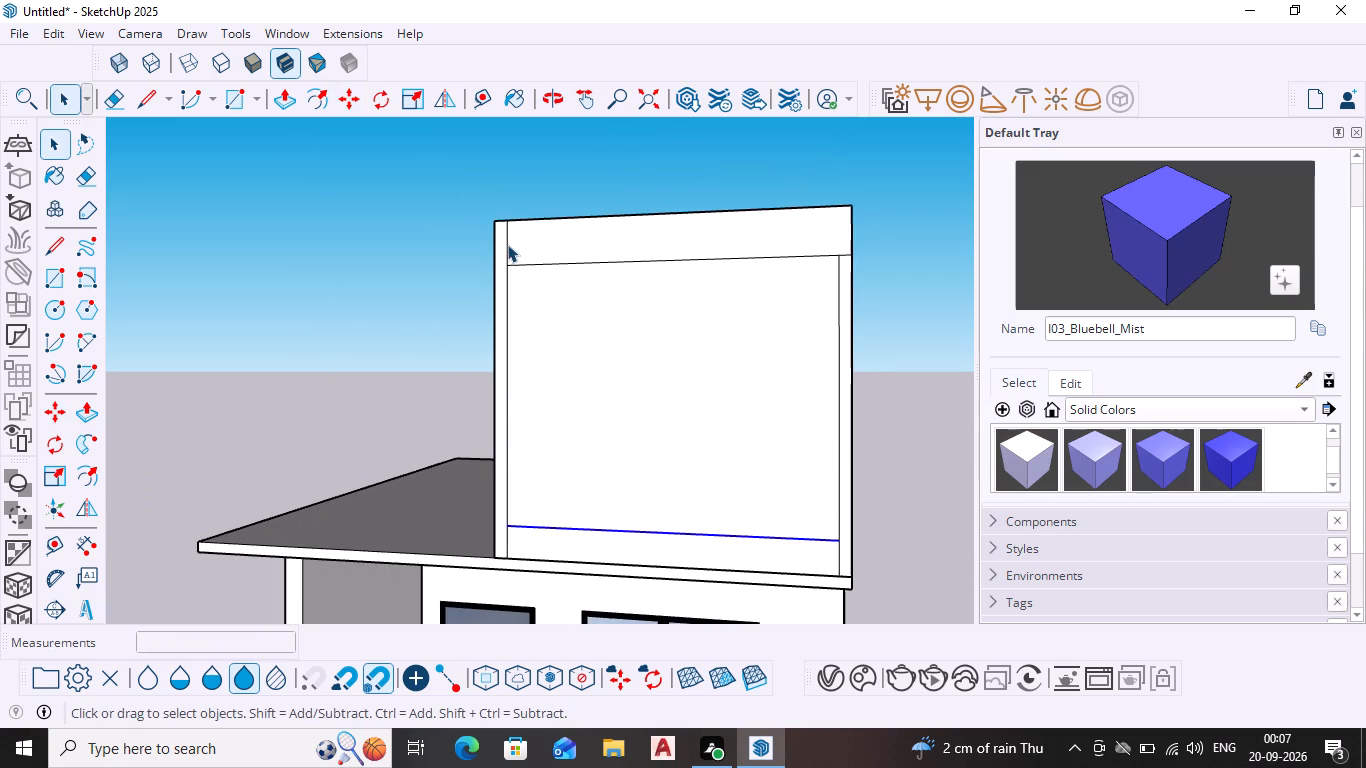
left_click(507, 244)
key("Delete")
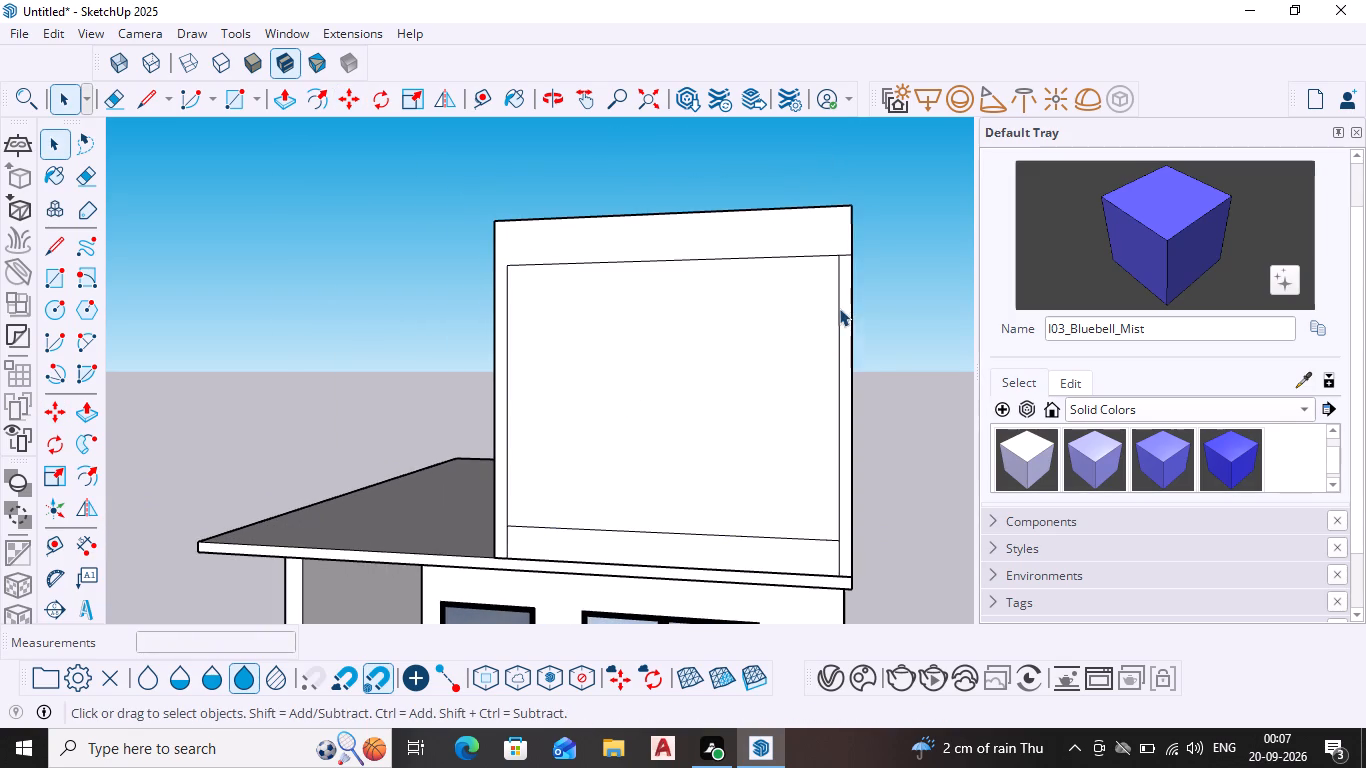
scroll(837, 281, "up", 3)
left_click(844, 244)
key("Delete")
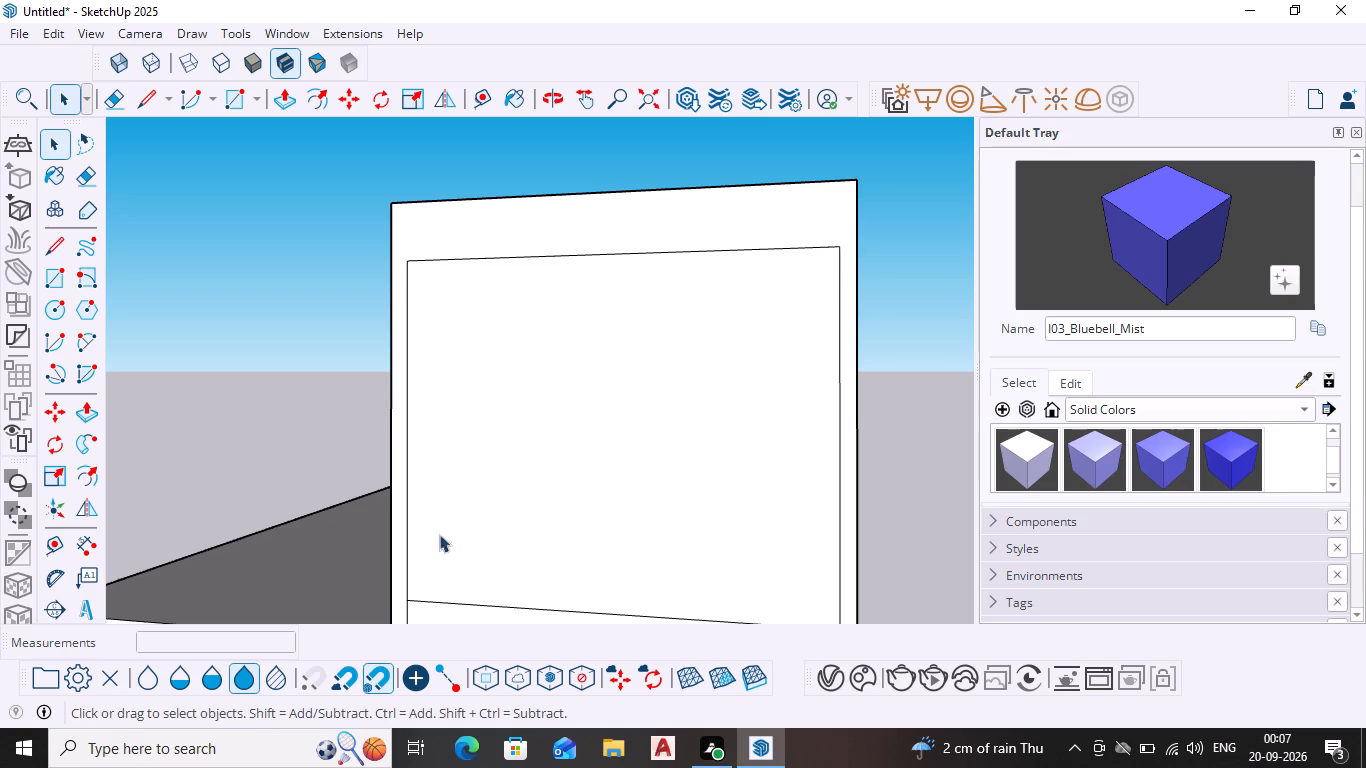
scroll(391, 545, "down", 3)
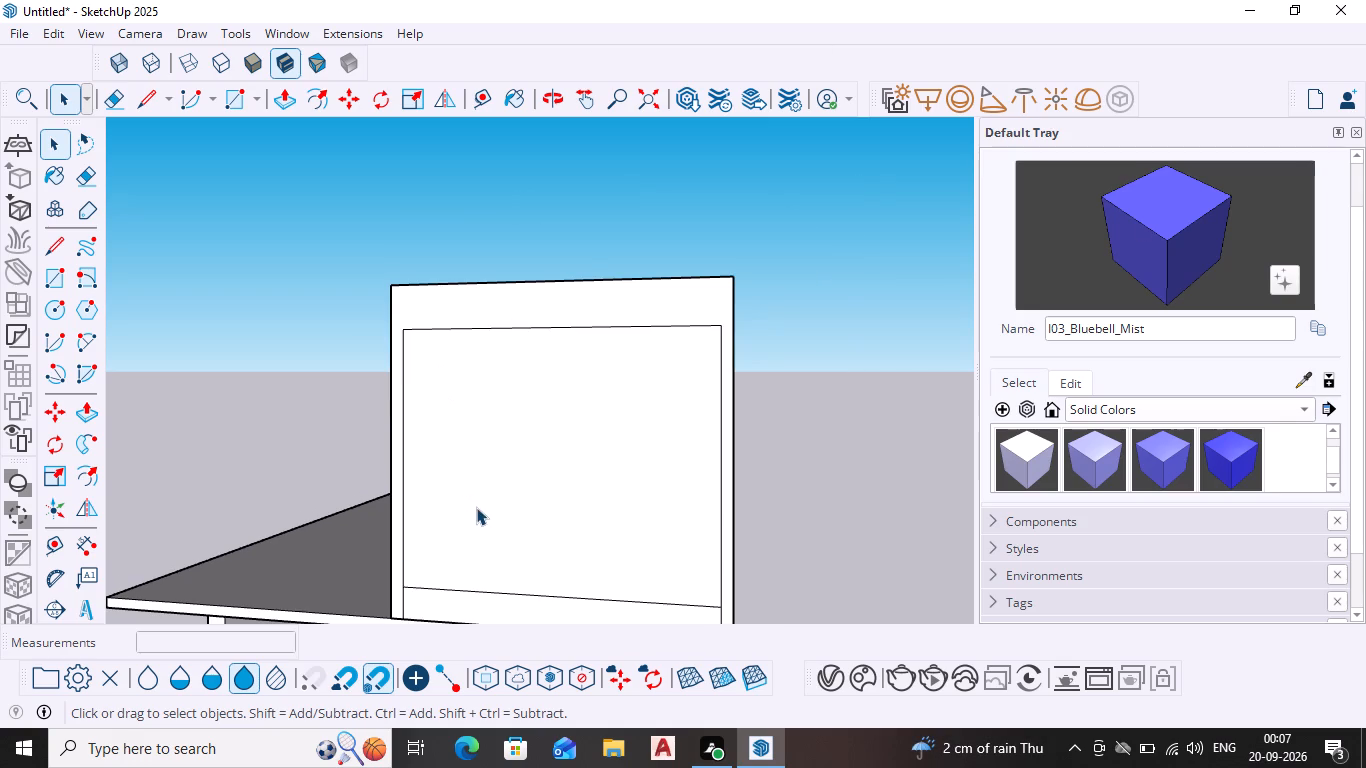
middle_click_drag(474, 506, 492, 326, "shift")
scroll(414, 386, "up", 4)
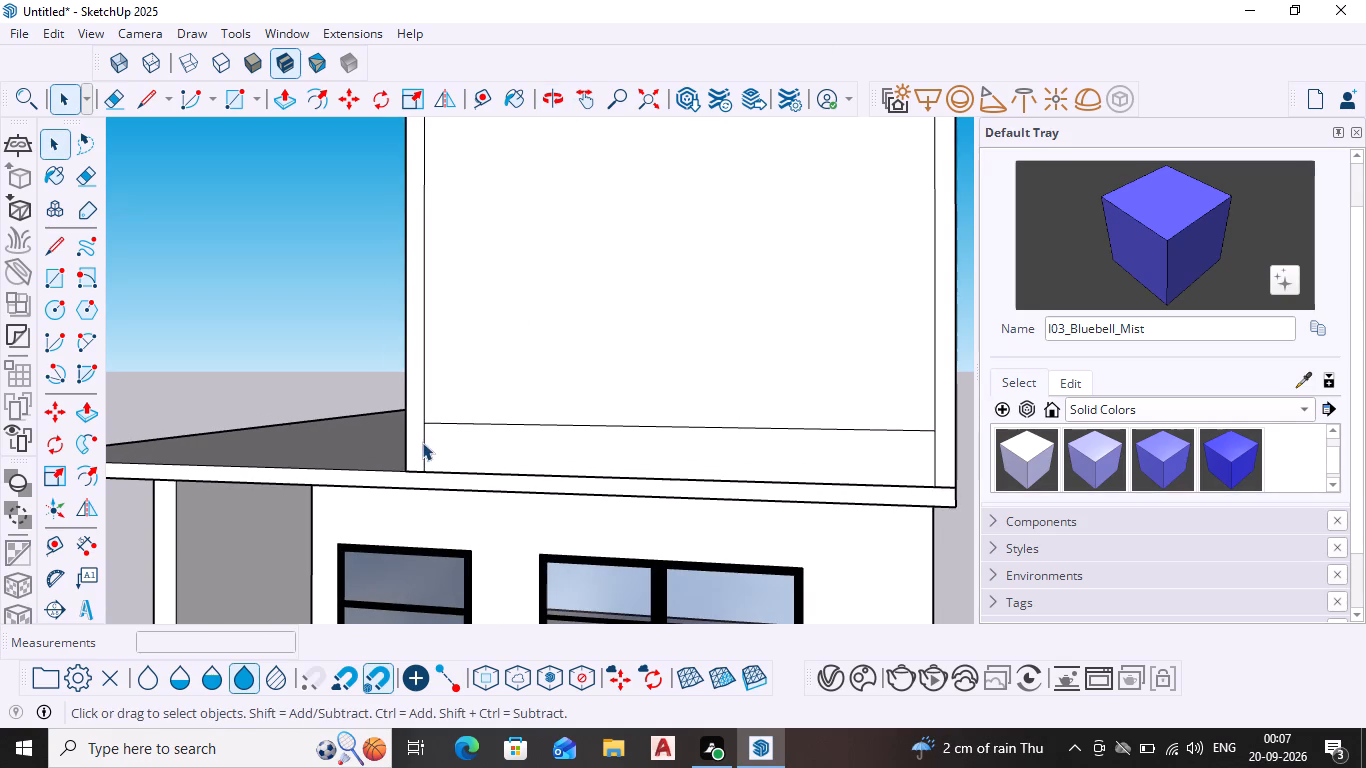
left_click(422, 443)
key("Delete")
left_click(935, 465)
key("Delete")
Push the inner rectangle of the upper-floor front face inward by about 2' 11 5/16" to form a recess.
scroll(652, 388, "down", 7)
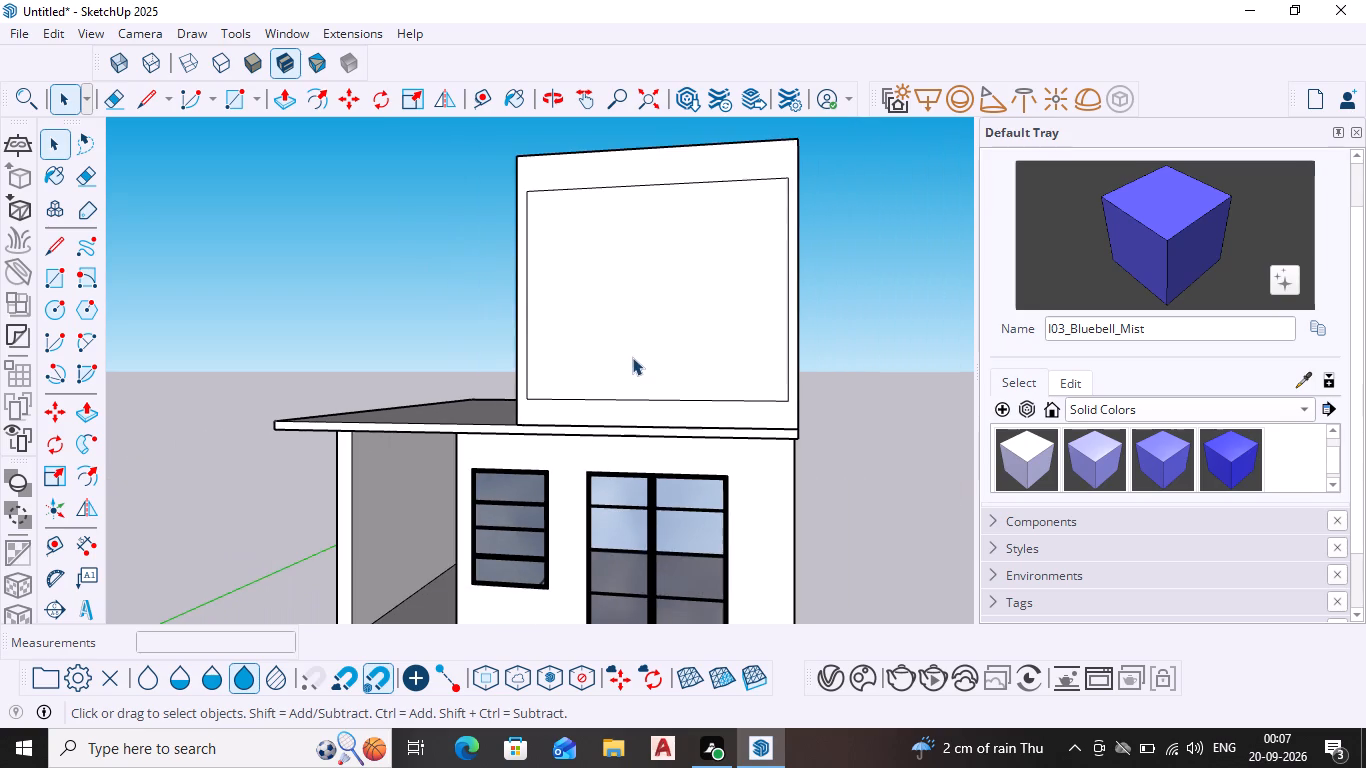
middle_click_drag(632, 357, 690, 394, "shift")
left_click(679, 382)
key("p")
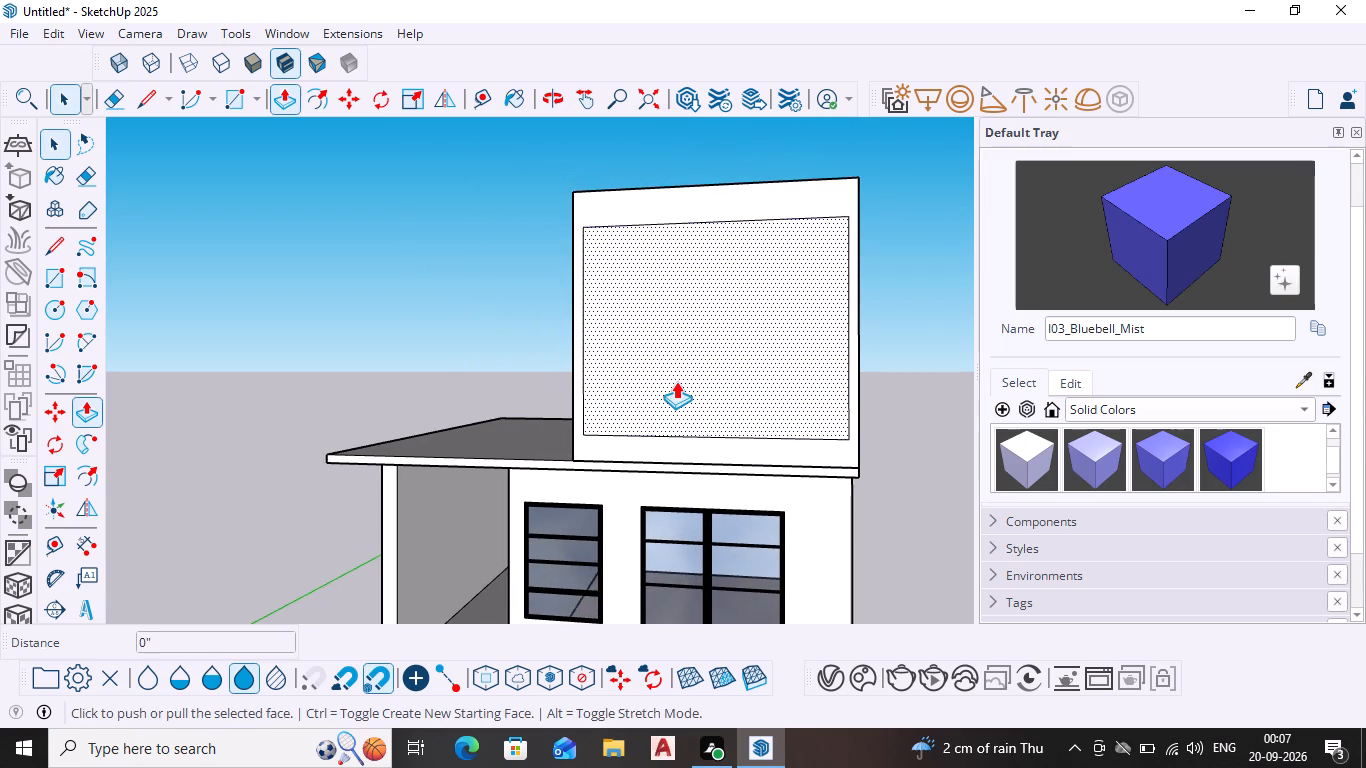
key("Return")
left_click(676, 381)
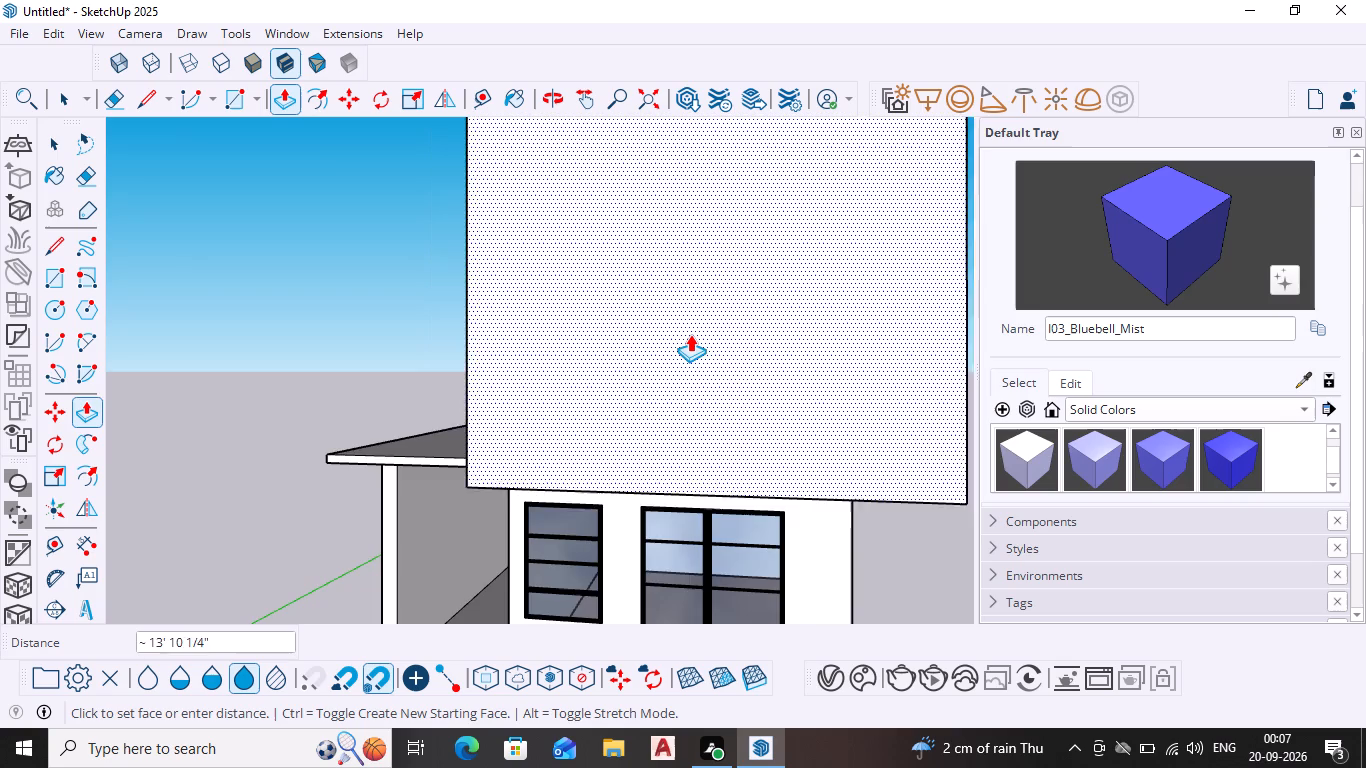
scroll(691, 334, "down", 3)
middle_click_drag(691, 334, 589, 415)
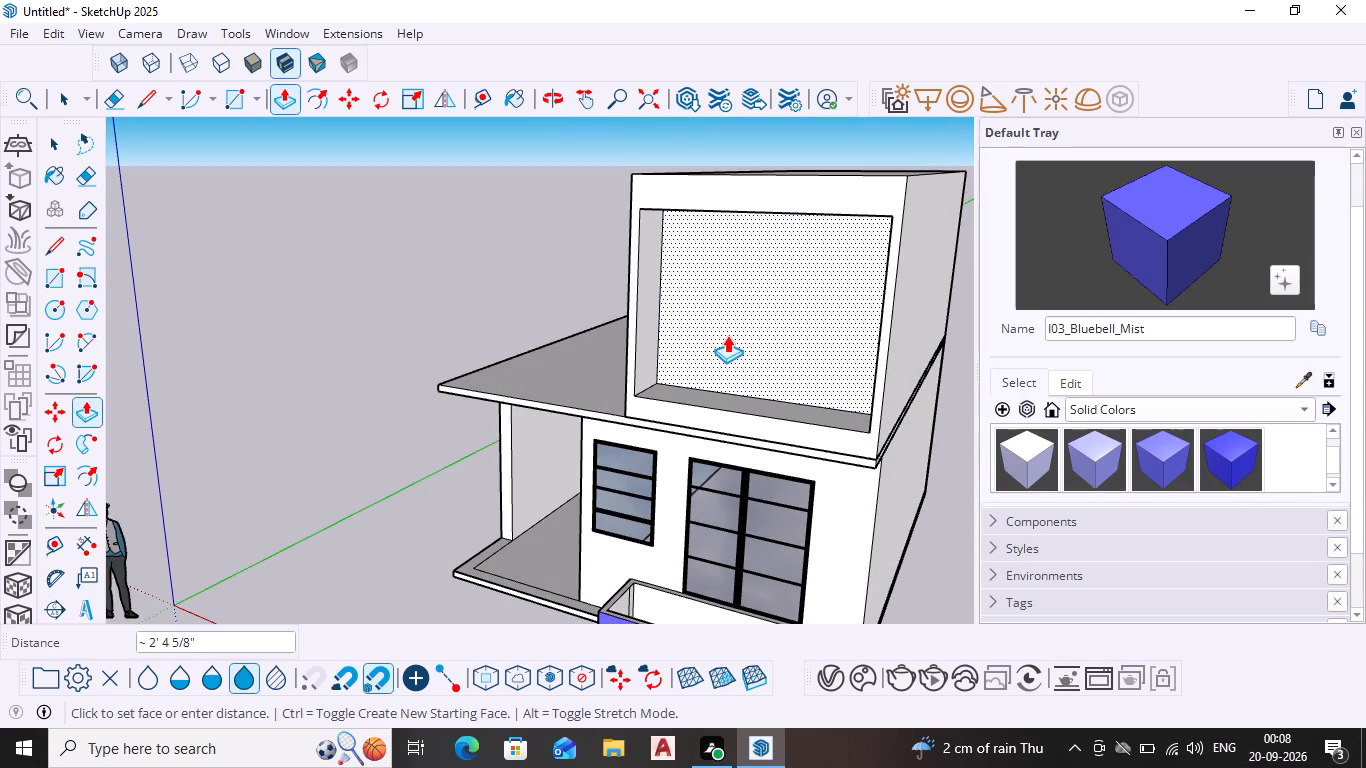
left_click(729, 328)
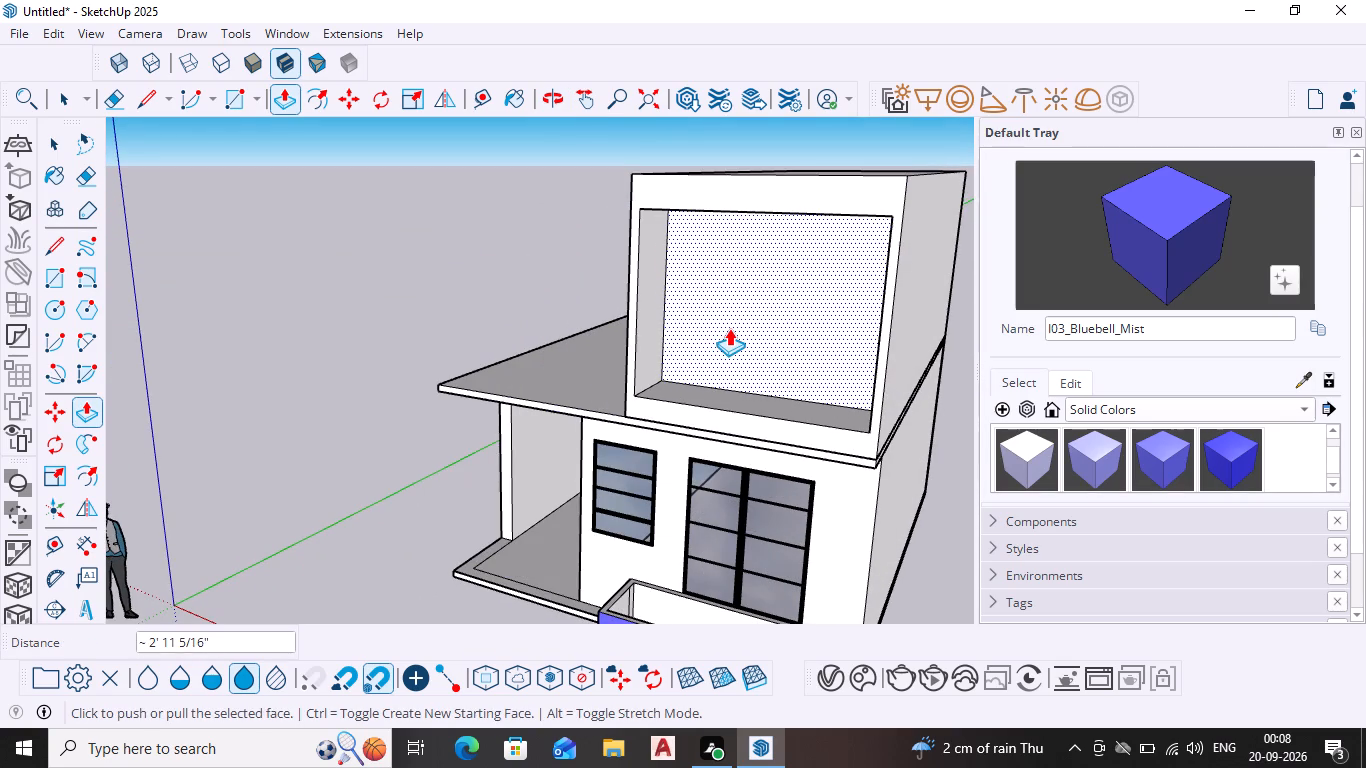
key("space")
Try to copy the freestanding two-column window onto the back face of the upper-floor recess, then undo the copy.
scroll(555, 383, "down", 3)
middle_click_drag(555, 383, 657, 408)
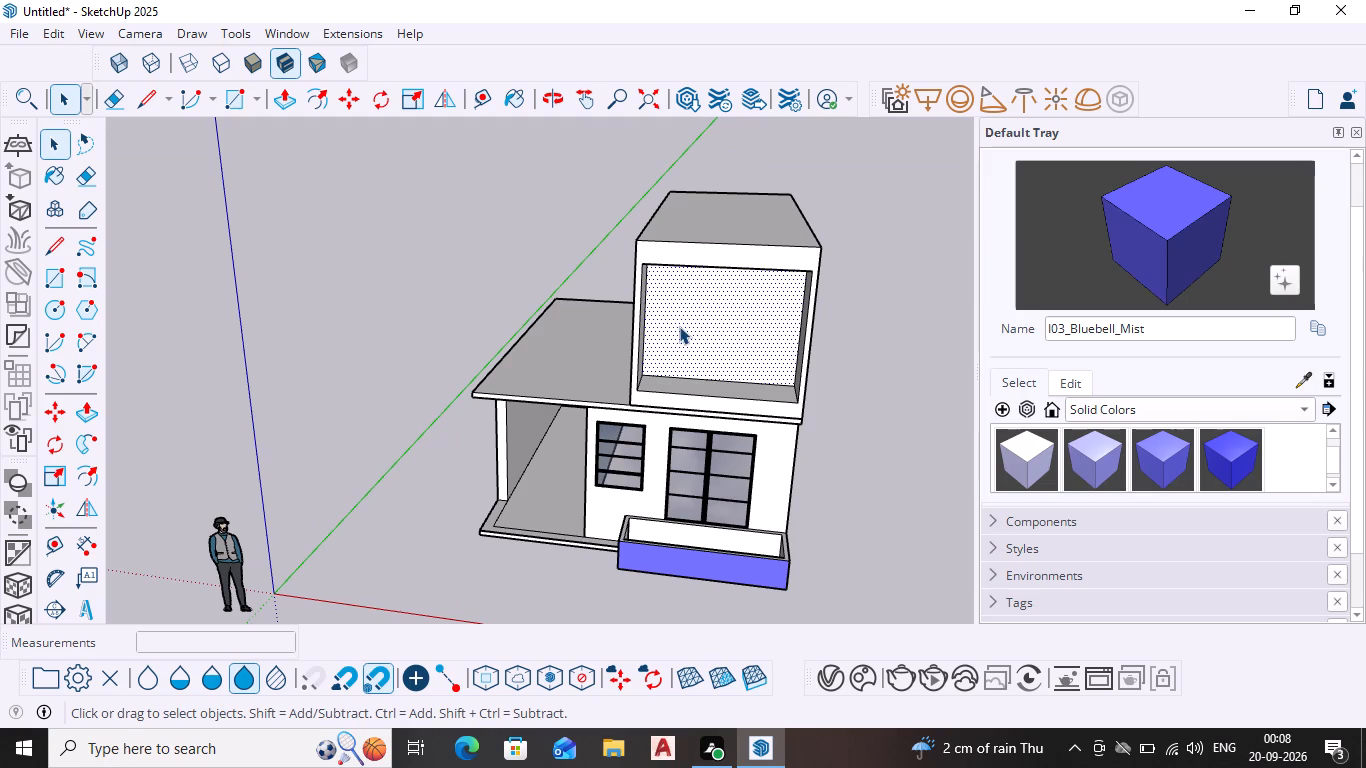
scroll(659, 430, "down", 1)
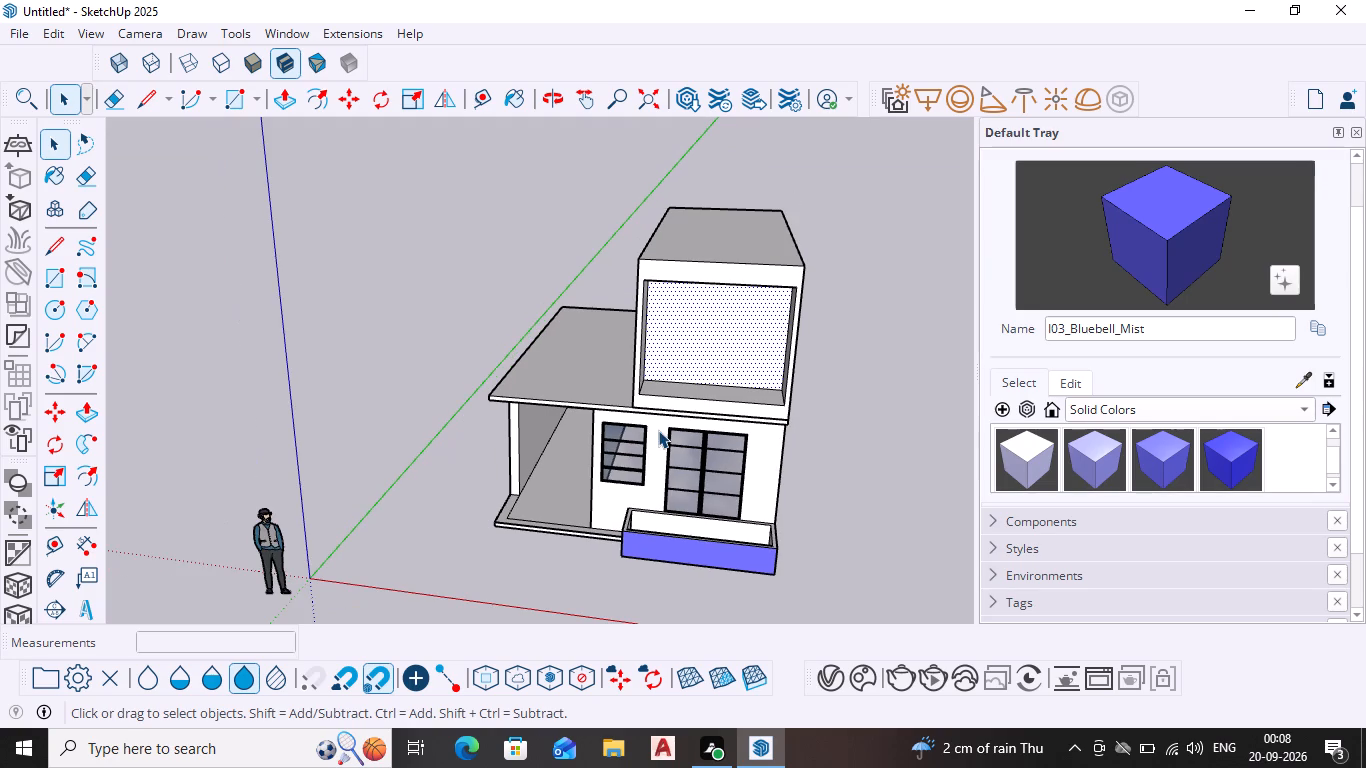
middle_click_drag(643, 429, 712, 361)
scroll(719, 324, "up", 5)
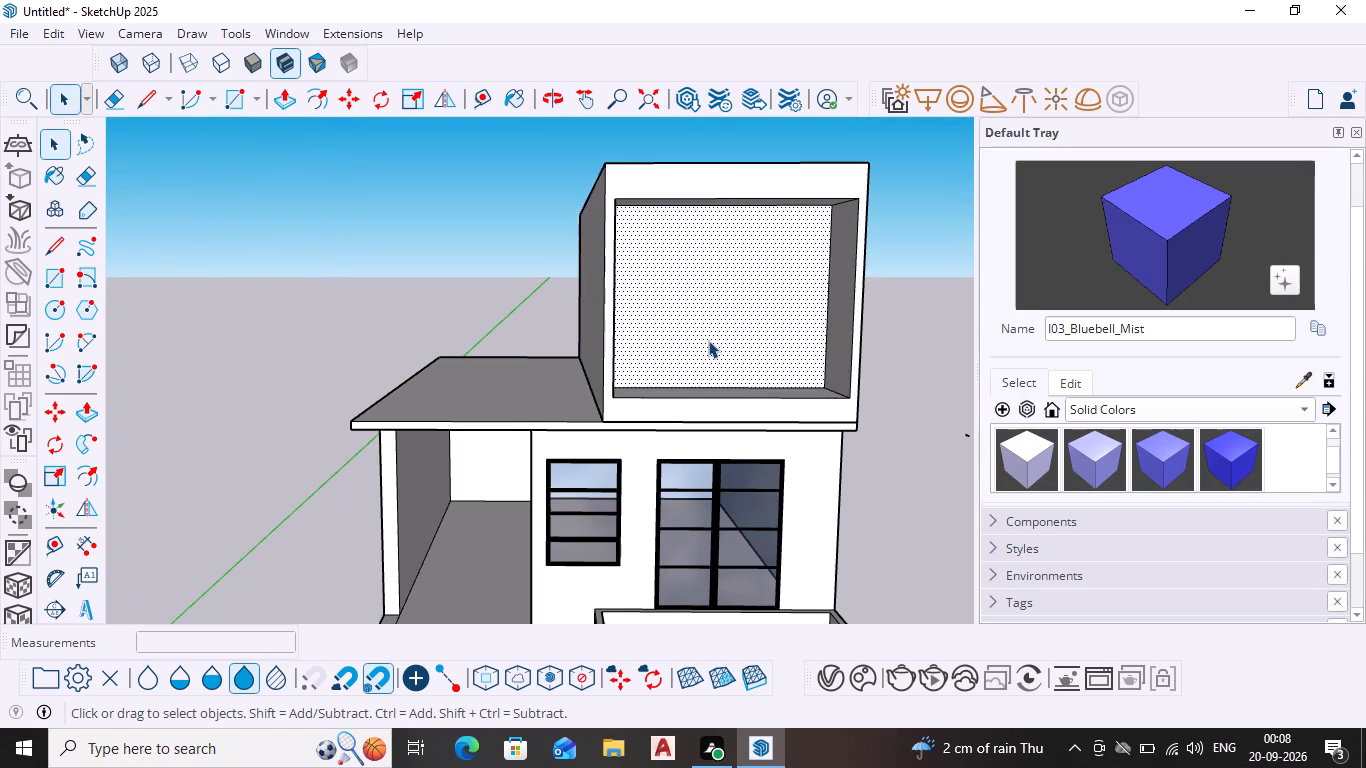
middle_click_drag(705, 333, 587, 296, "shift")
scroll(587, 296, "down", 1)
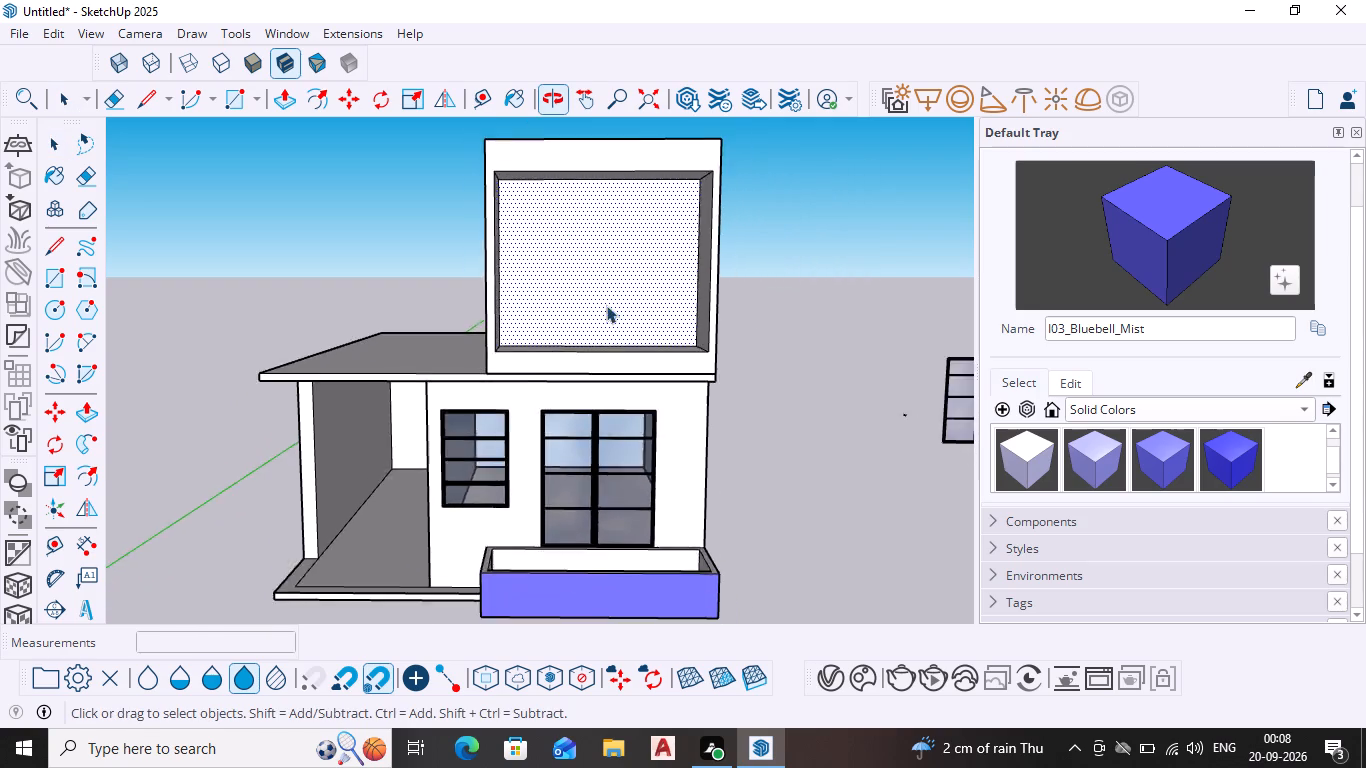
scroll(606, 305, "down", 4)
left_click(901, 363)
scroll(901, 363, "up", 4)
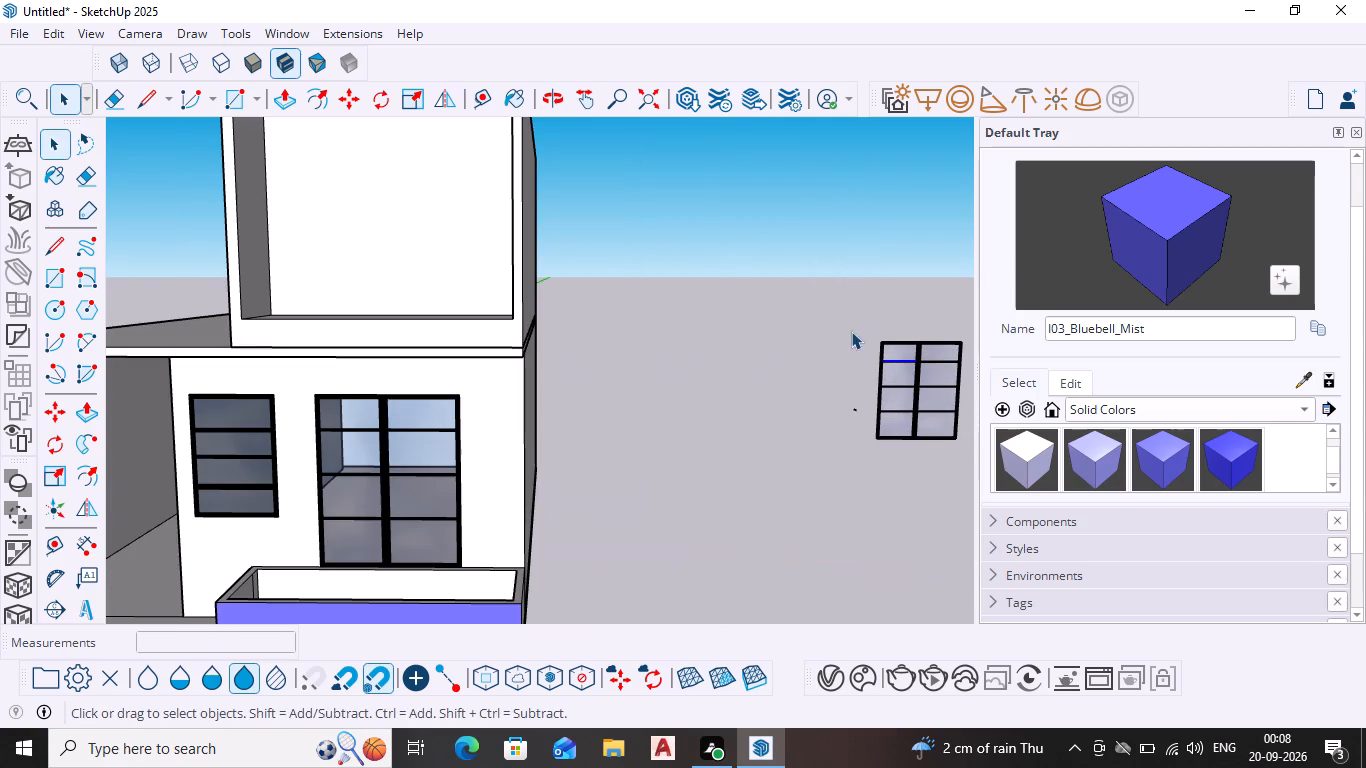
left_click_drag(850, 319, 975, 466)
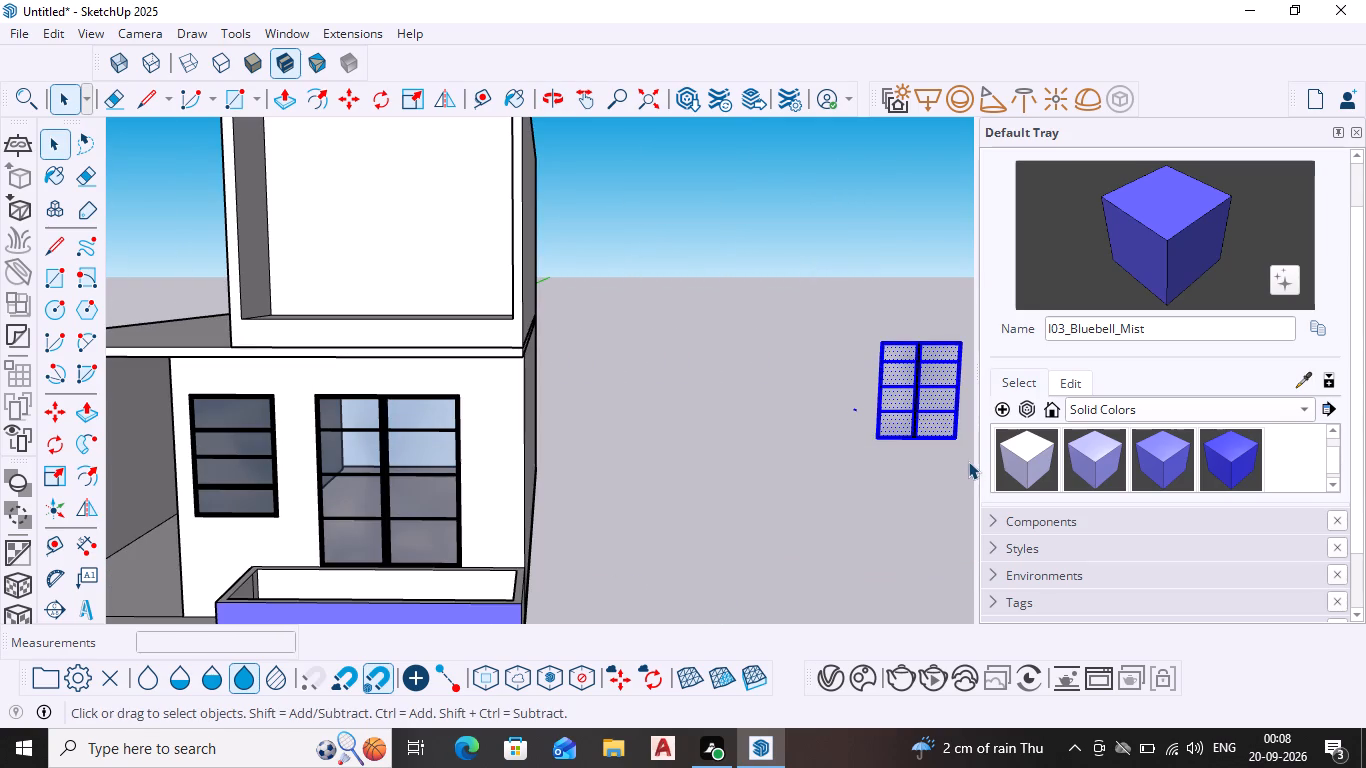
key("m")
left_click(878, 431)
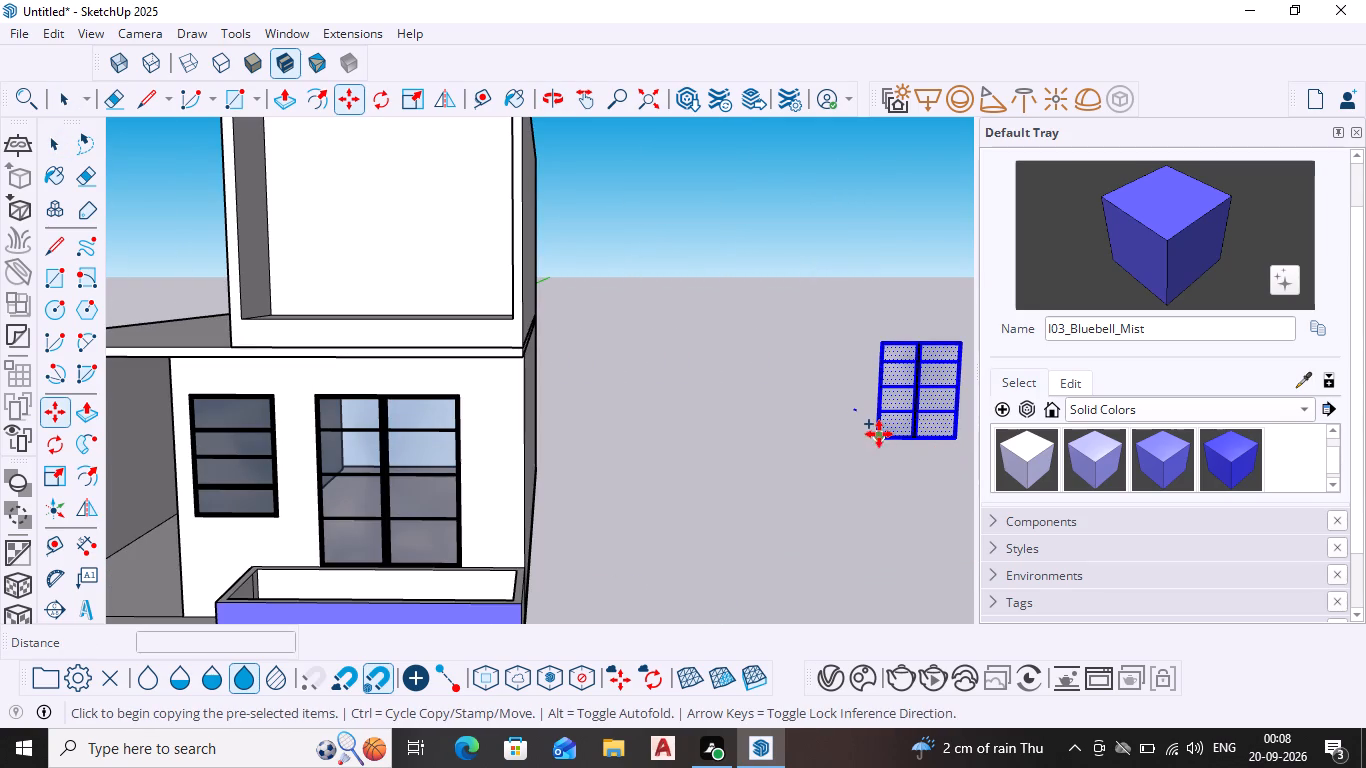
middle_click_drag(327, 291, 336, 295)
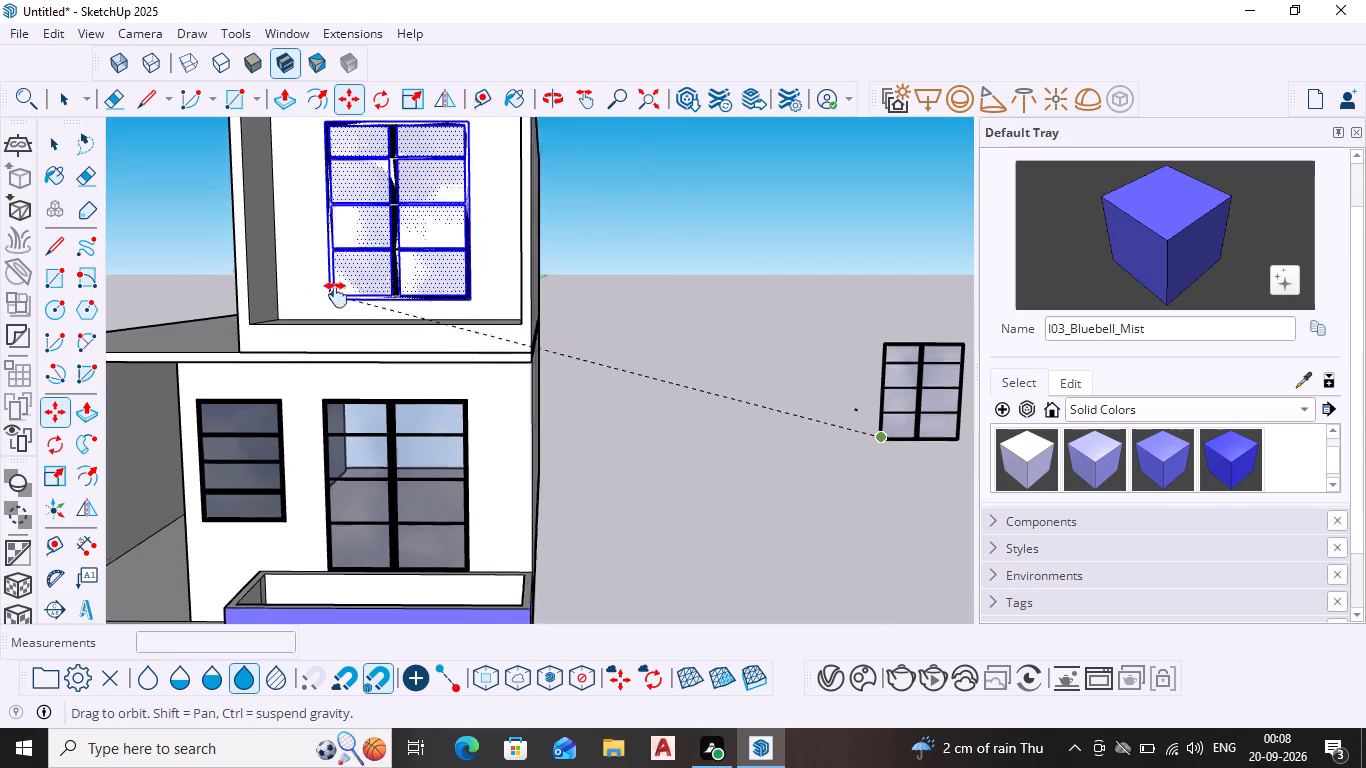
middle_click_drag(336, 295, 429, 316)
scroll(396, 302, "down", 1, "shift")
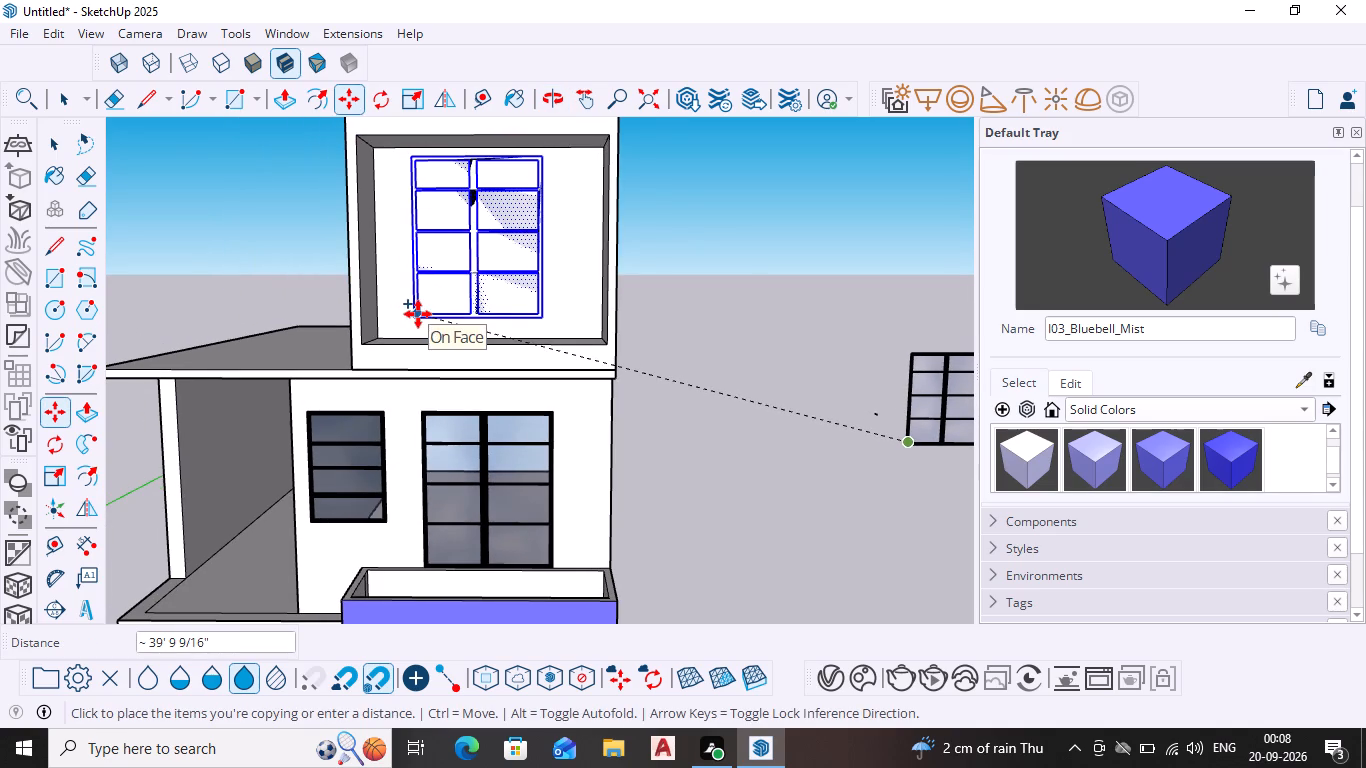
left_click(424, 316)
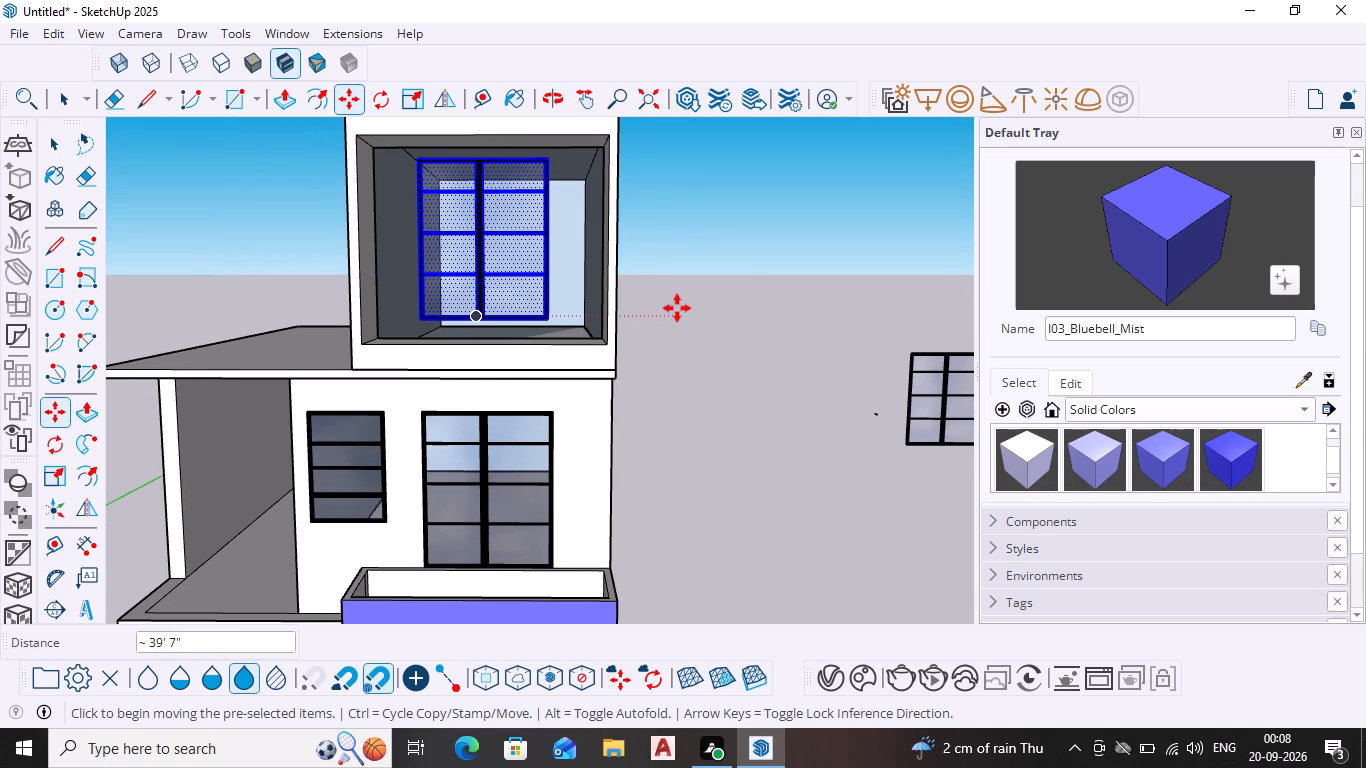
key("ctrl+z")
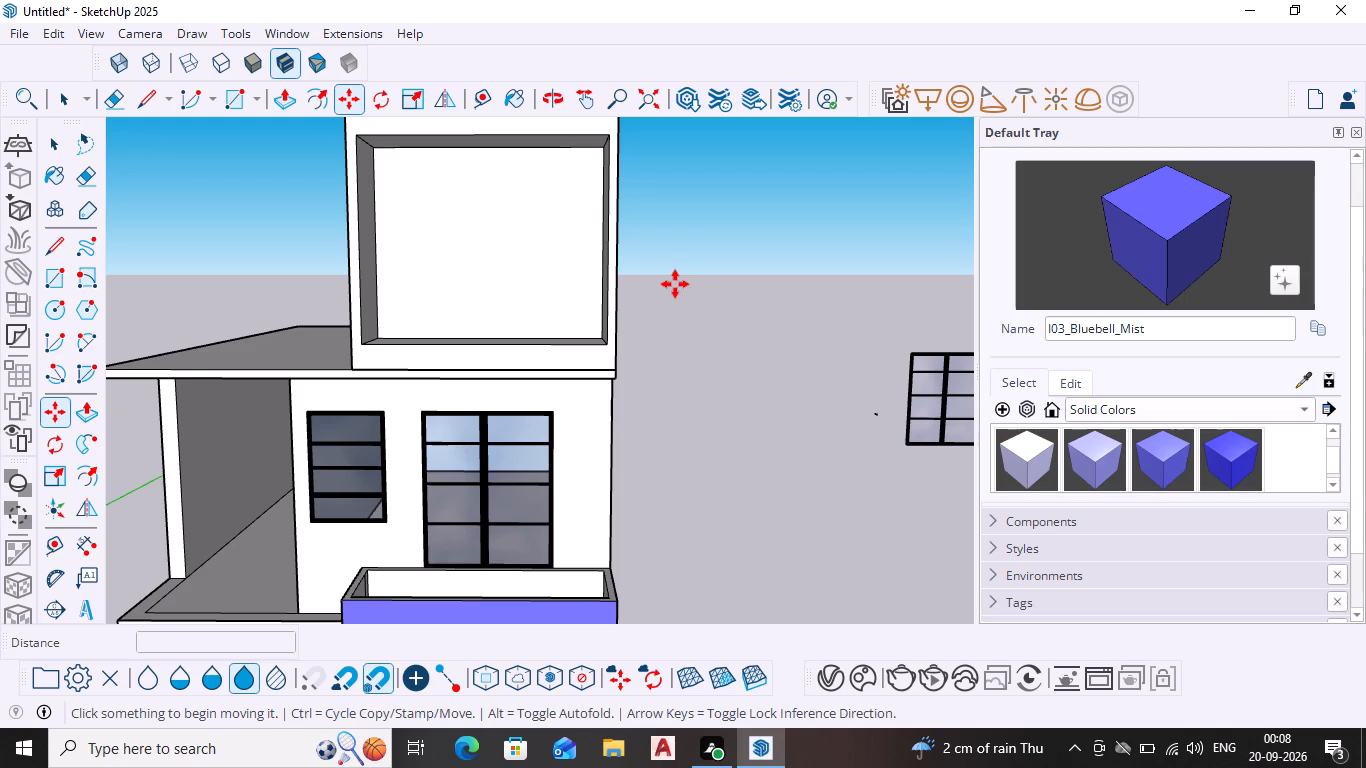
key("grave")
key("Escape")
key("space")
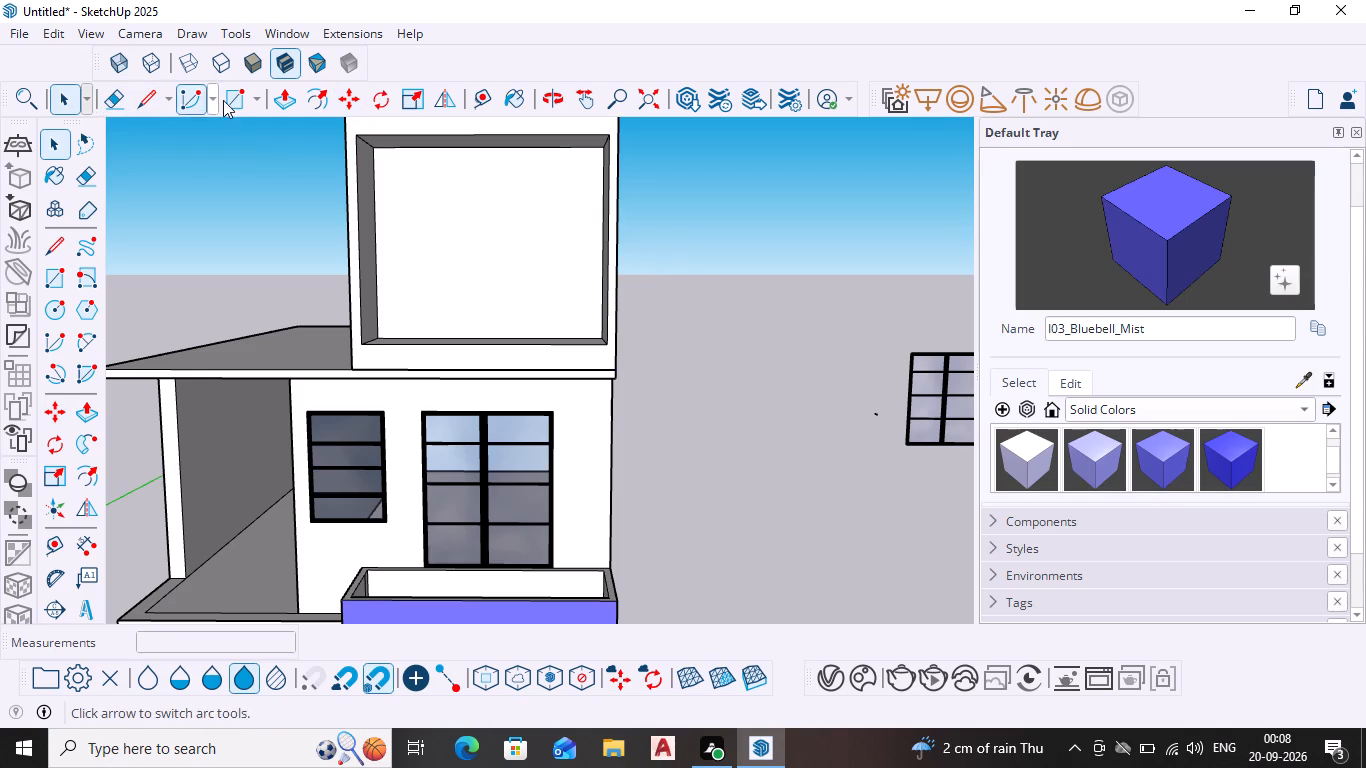
Draw a rectangle about 9' 1" by 7' 6" over the back face of the upper-floor recess.
left_click(228, 99)
left_click(375, 155)
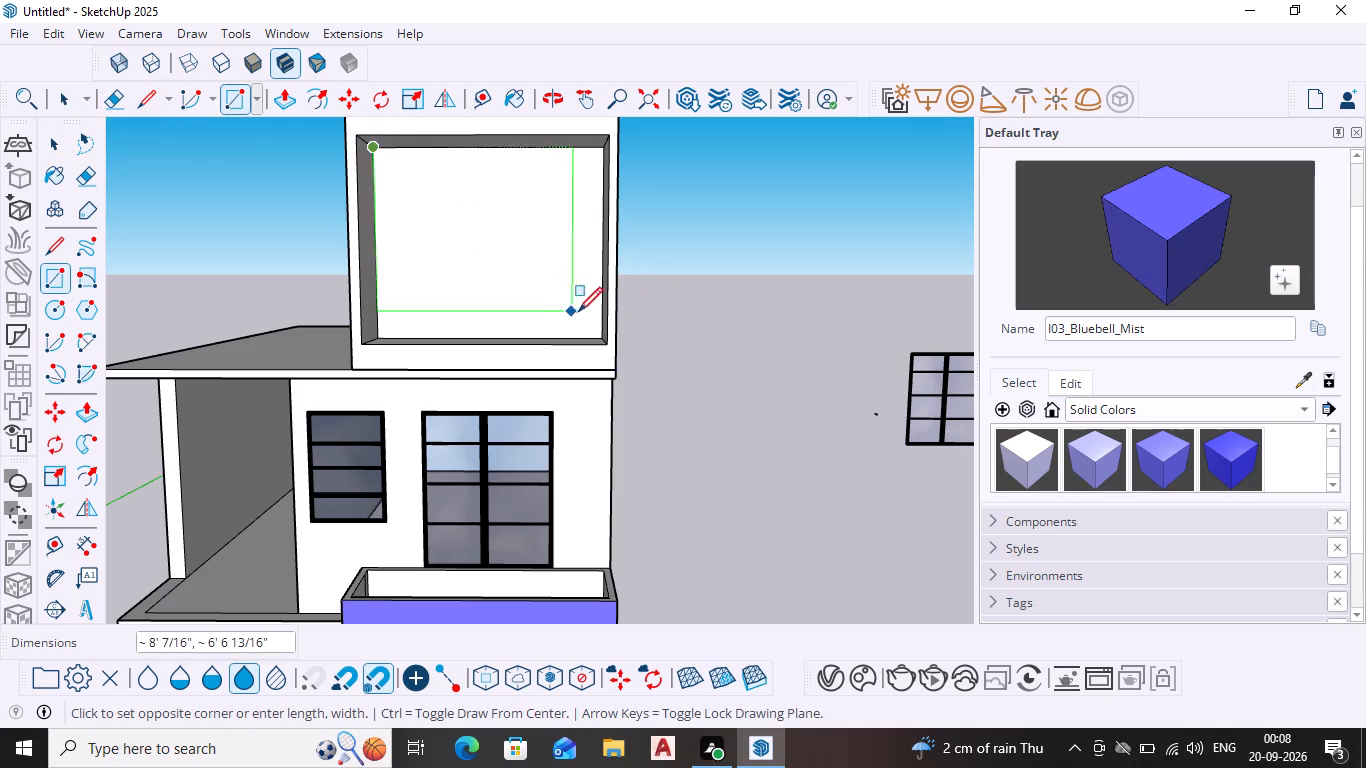
scroll(598, 335, "up", 4)
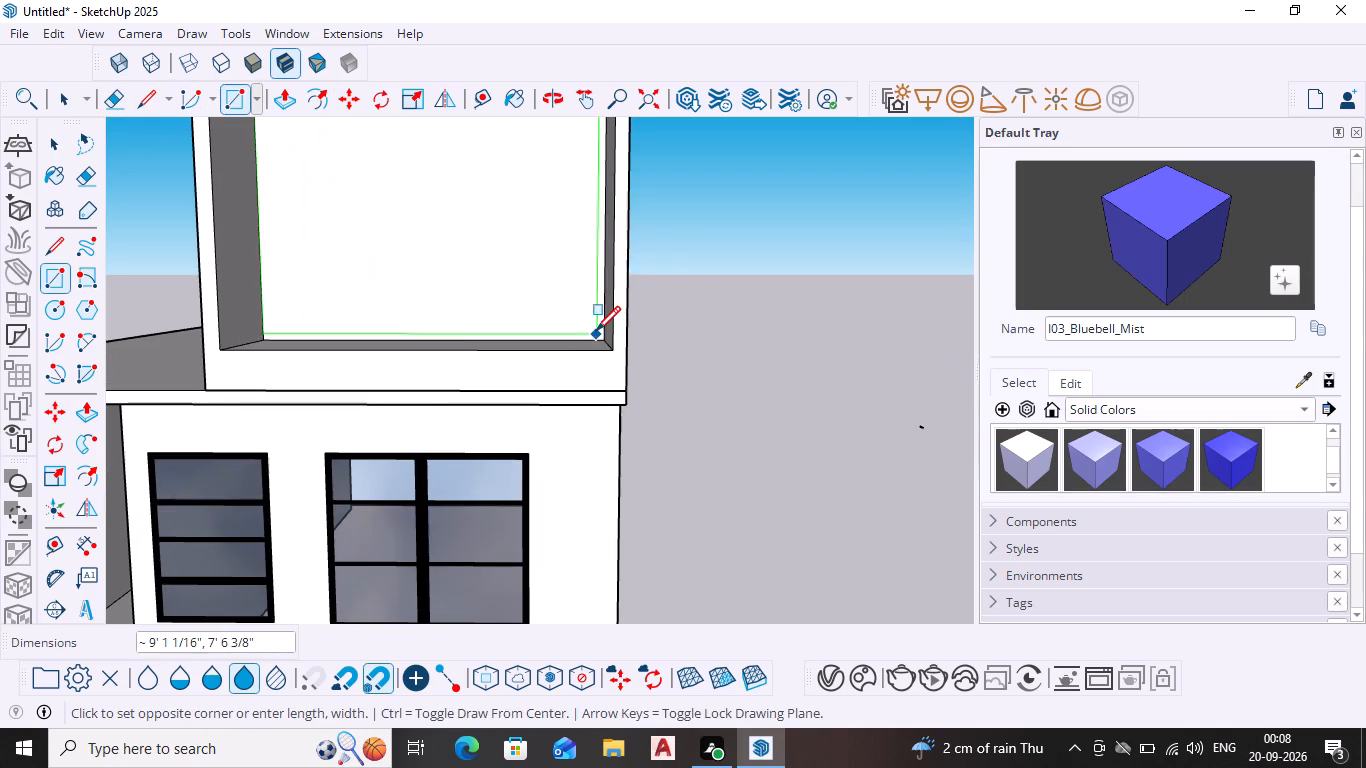
left_click(598, 337)
scroll(608, 310, "down", 5)
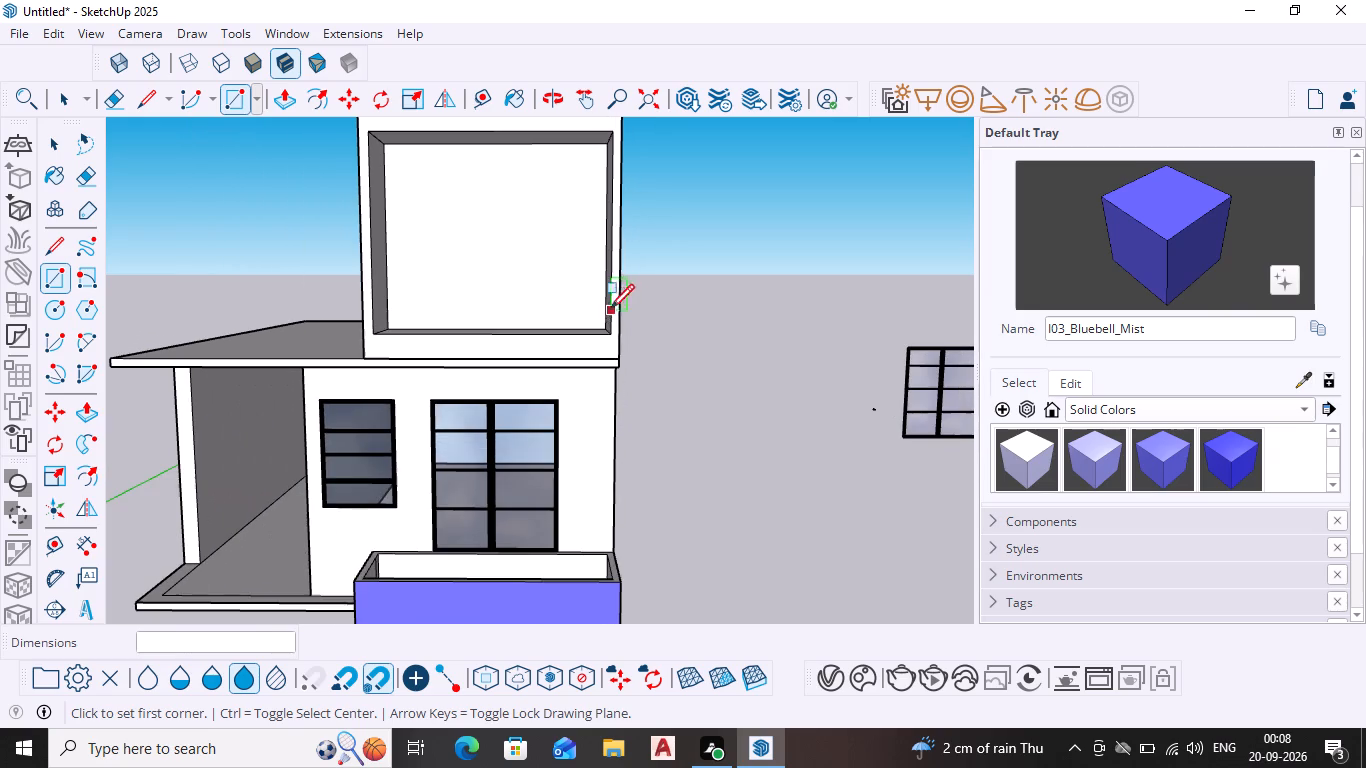
key("space")
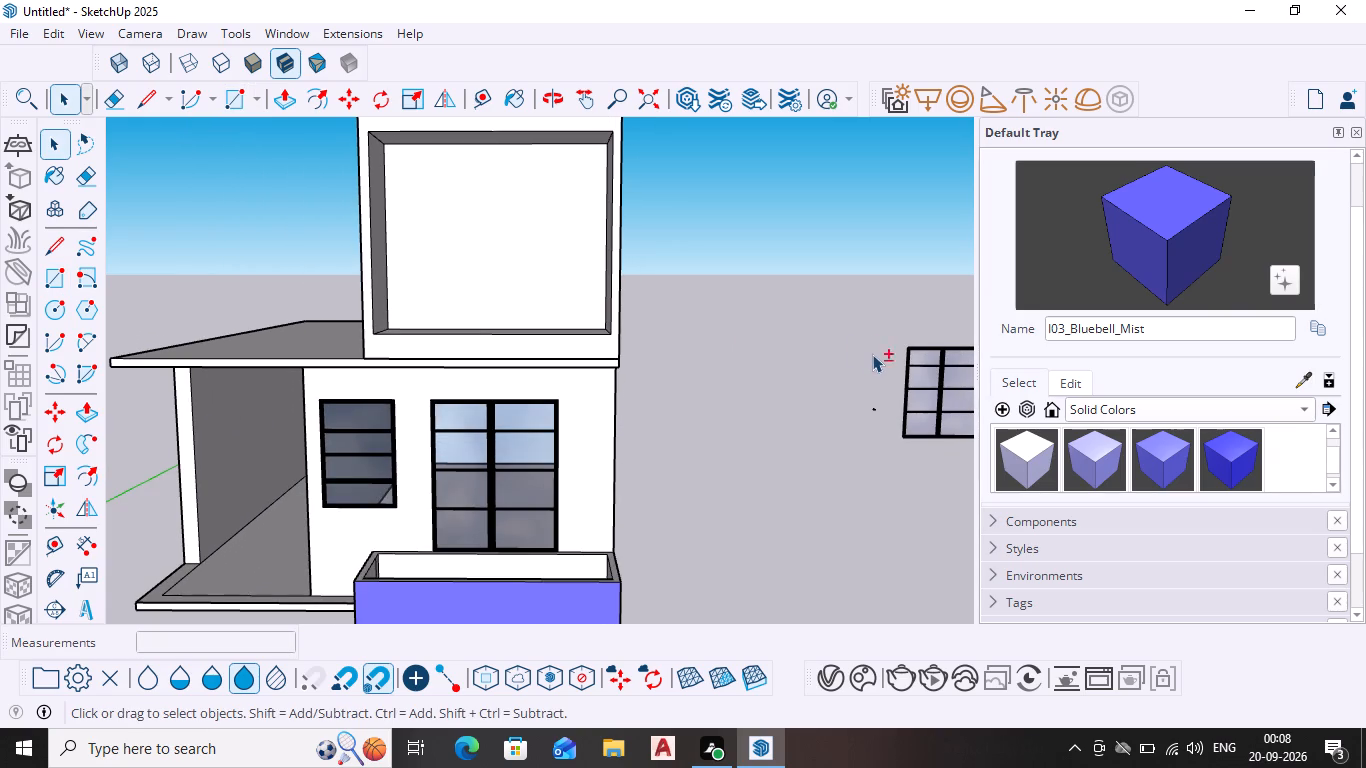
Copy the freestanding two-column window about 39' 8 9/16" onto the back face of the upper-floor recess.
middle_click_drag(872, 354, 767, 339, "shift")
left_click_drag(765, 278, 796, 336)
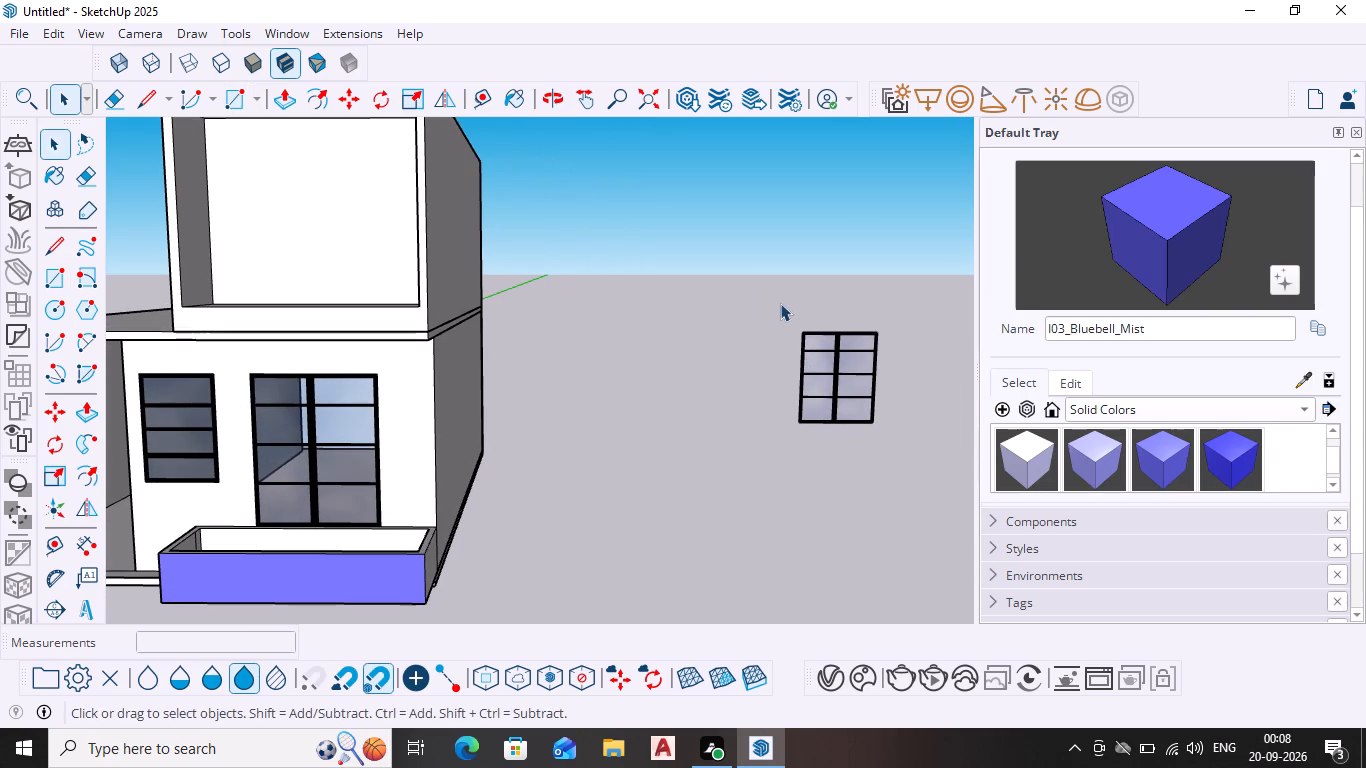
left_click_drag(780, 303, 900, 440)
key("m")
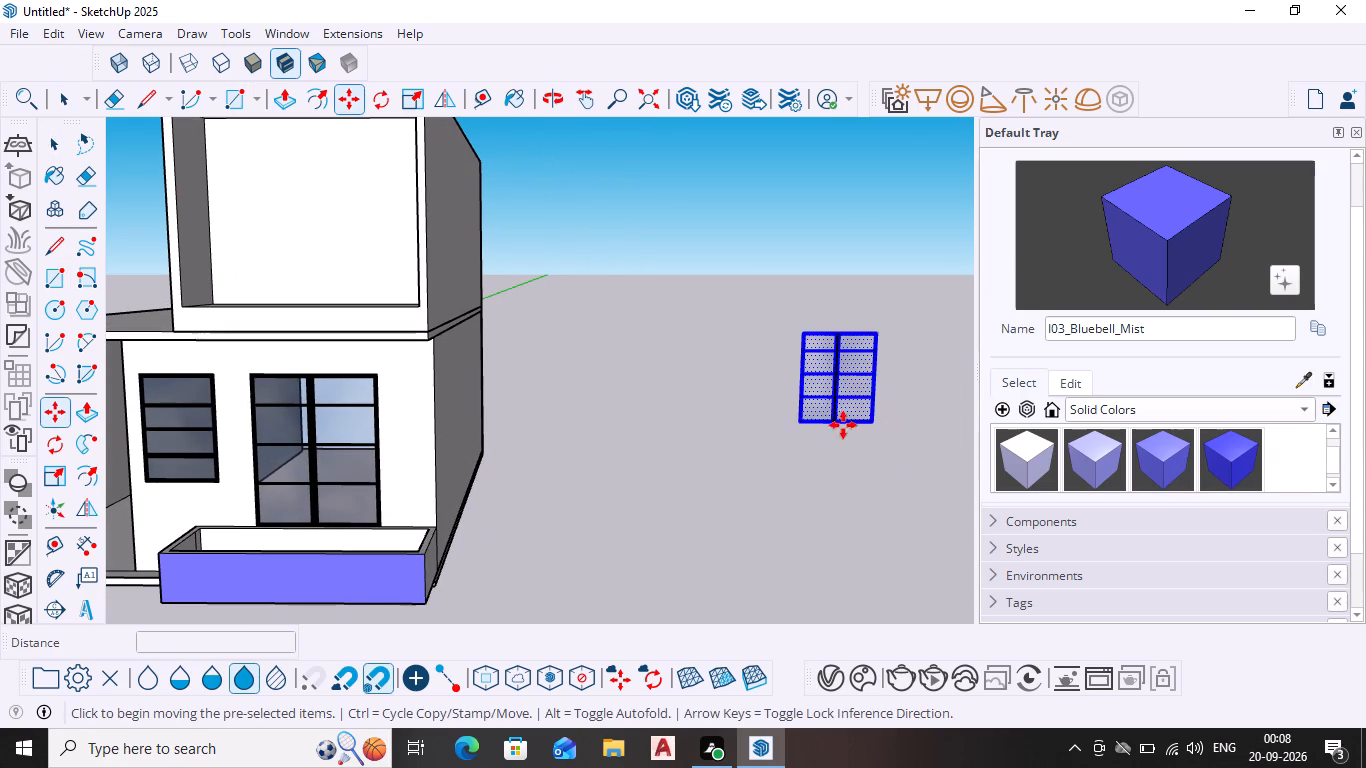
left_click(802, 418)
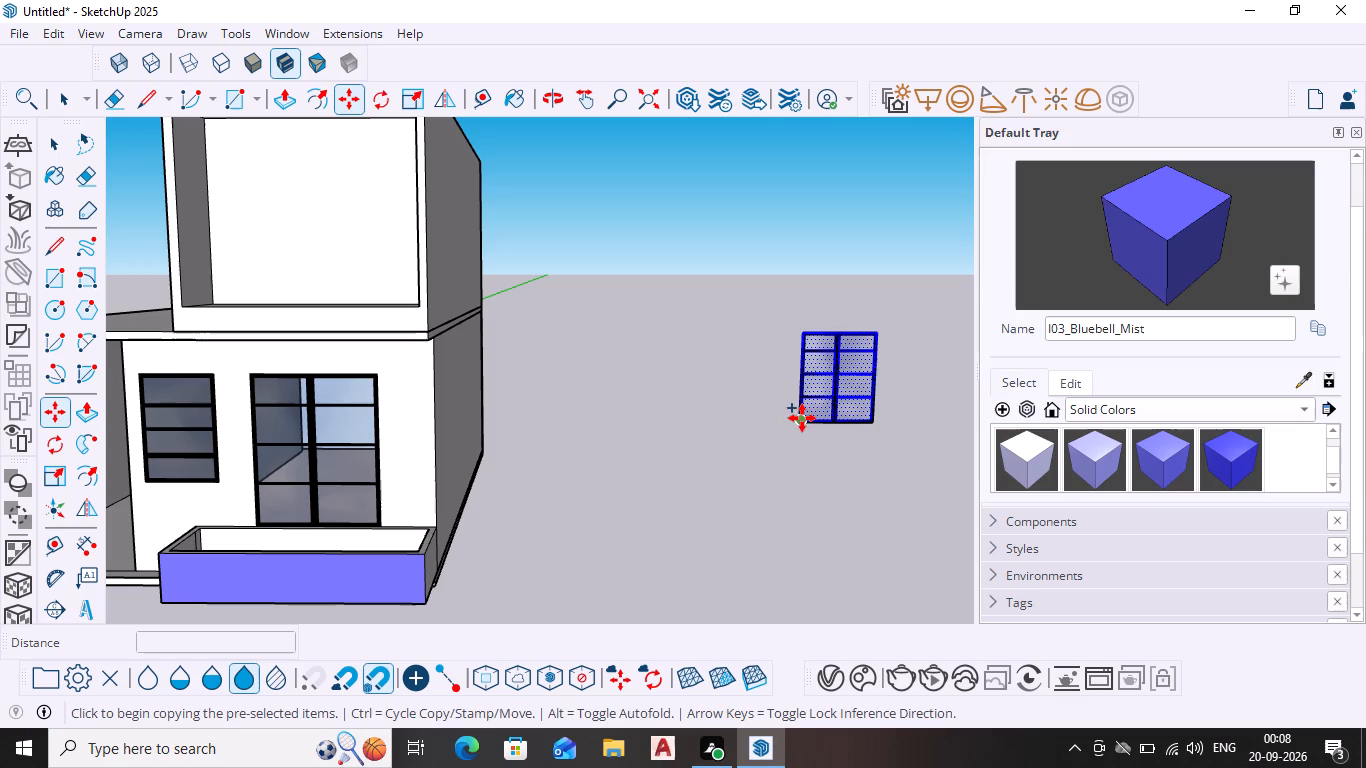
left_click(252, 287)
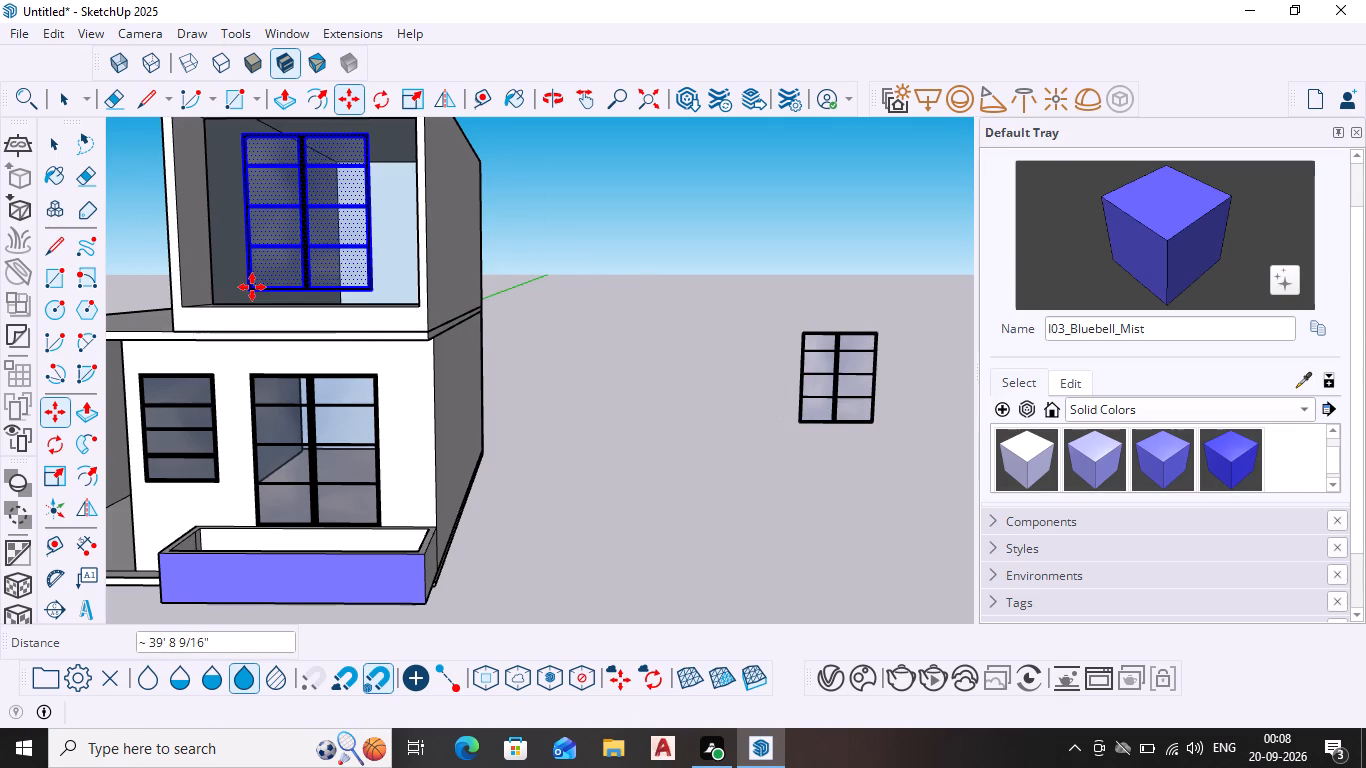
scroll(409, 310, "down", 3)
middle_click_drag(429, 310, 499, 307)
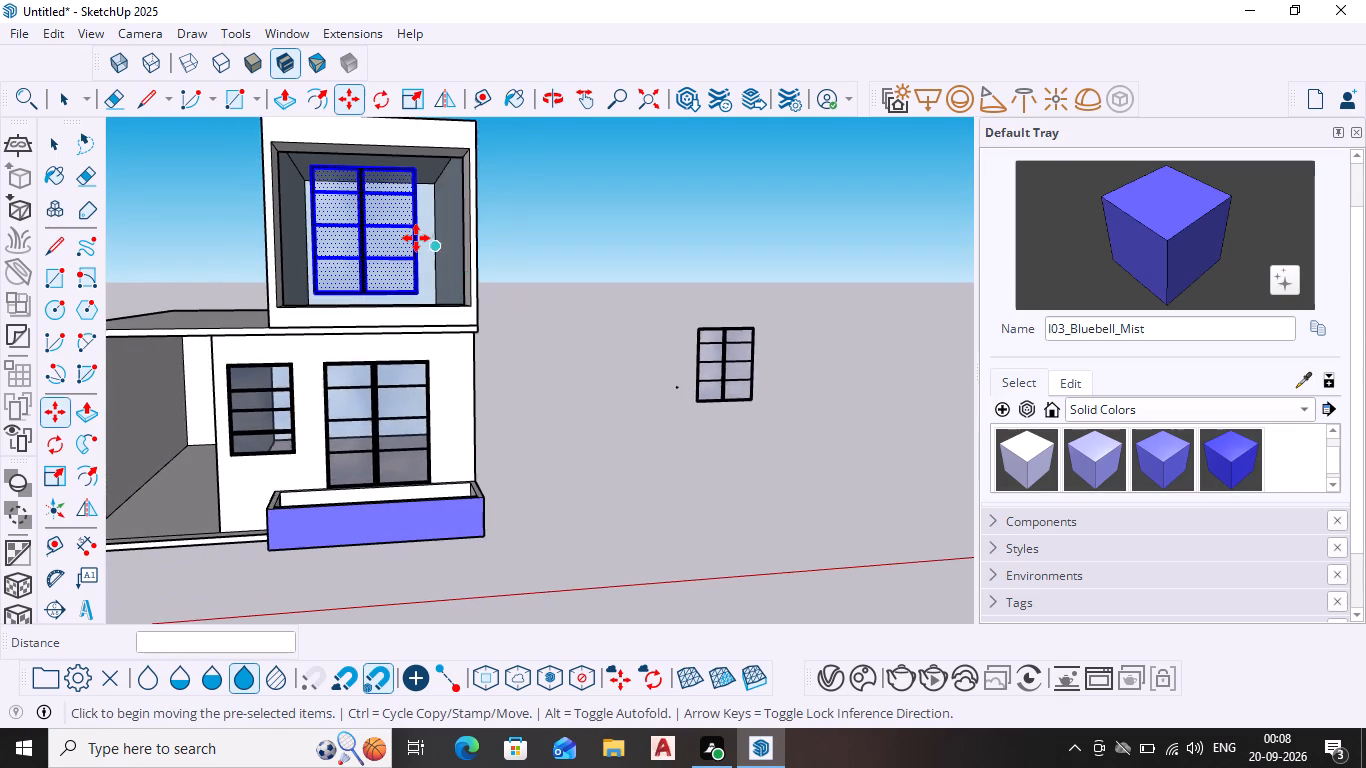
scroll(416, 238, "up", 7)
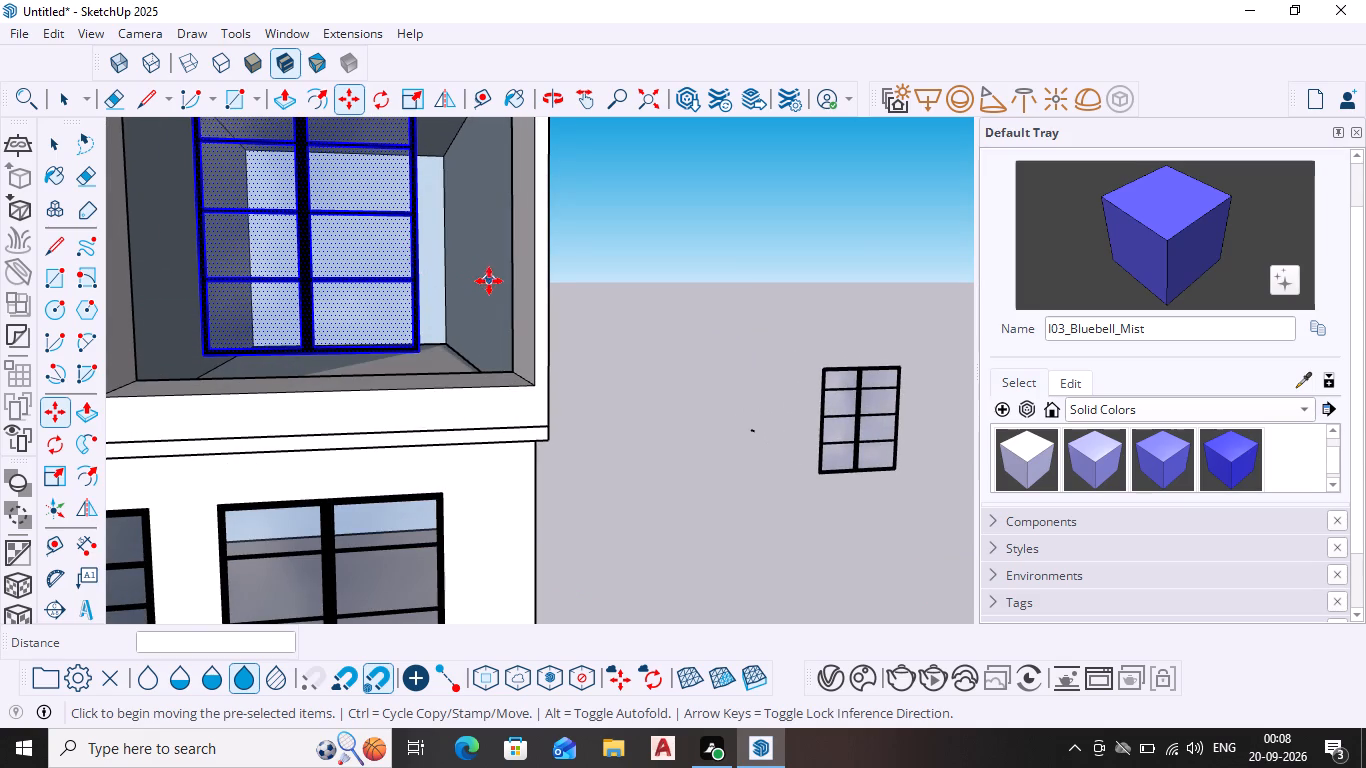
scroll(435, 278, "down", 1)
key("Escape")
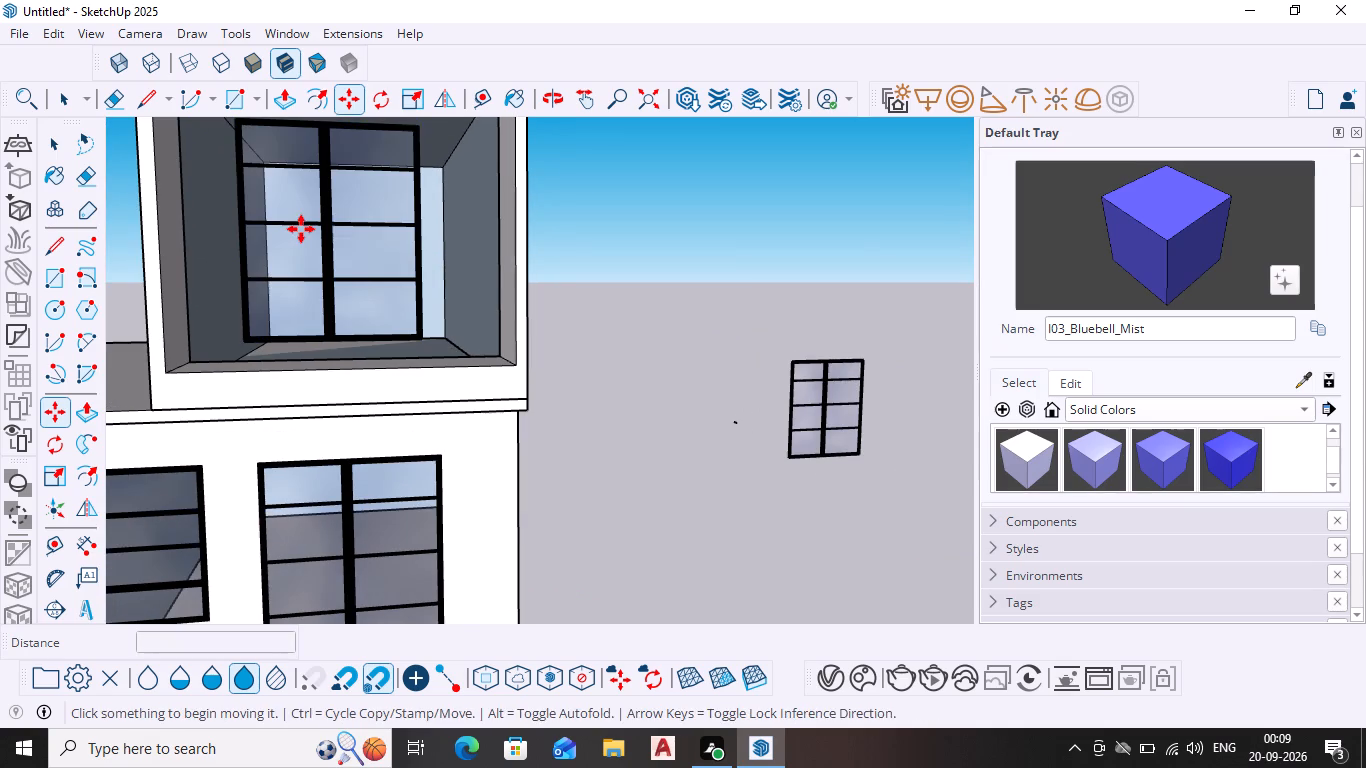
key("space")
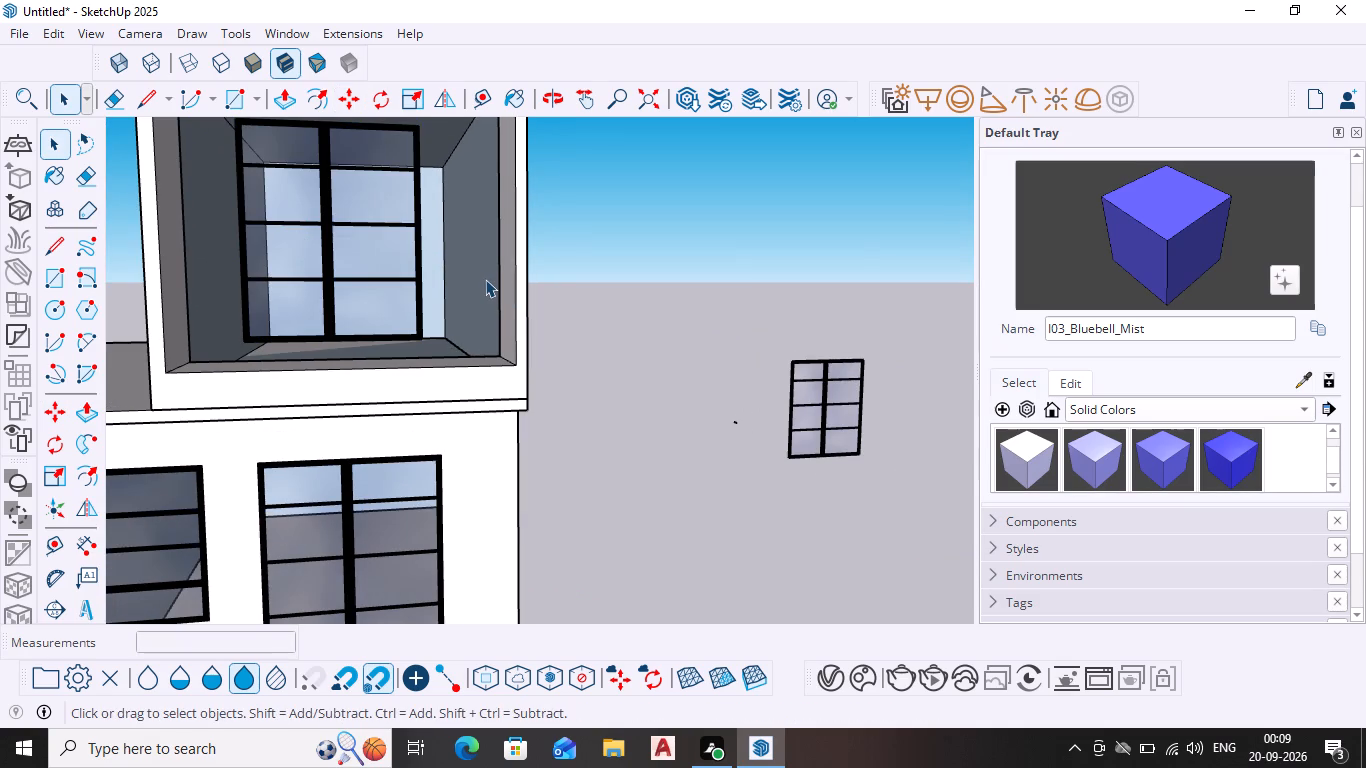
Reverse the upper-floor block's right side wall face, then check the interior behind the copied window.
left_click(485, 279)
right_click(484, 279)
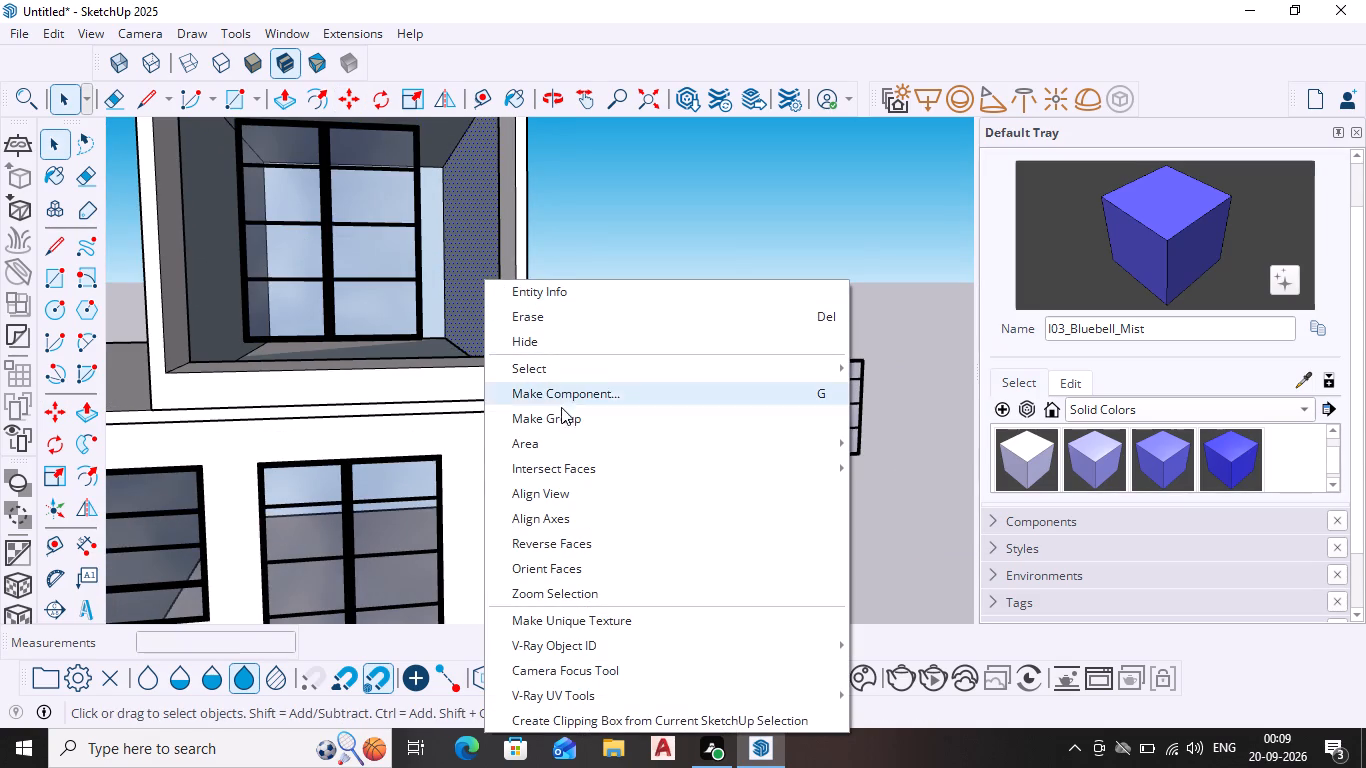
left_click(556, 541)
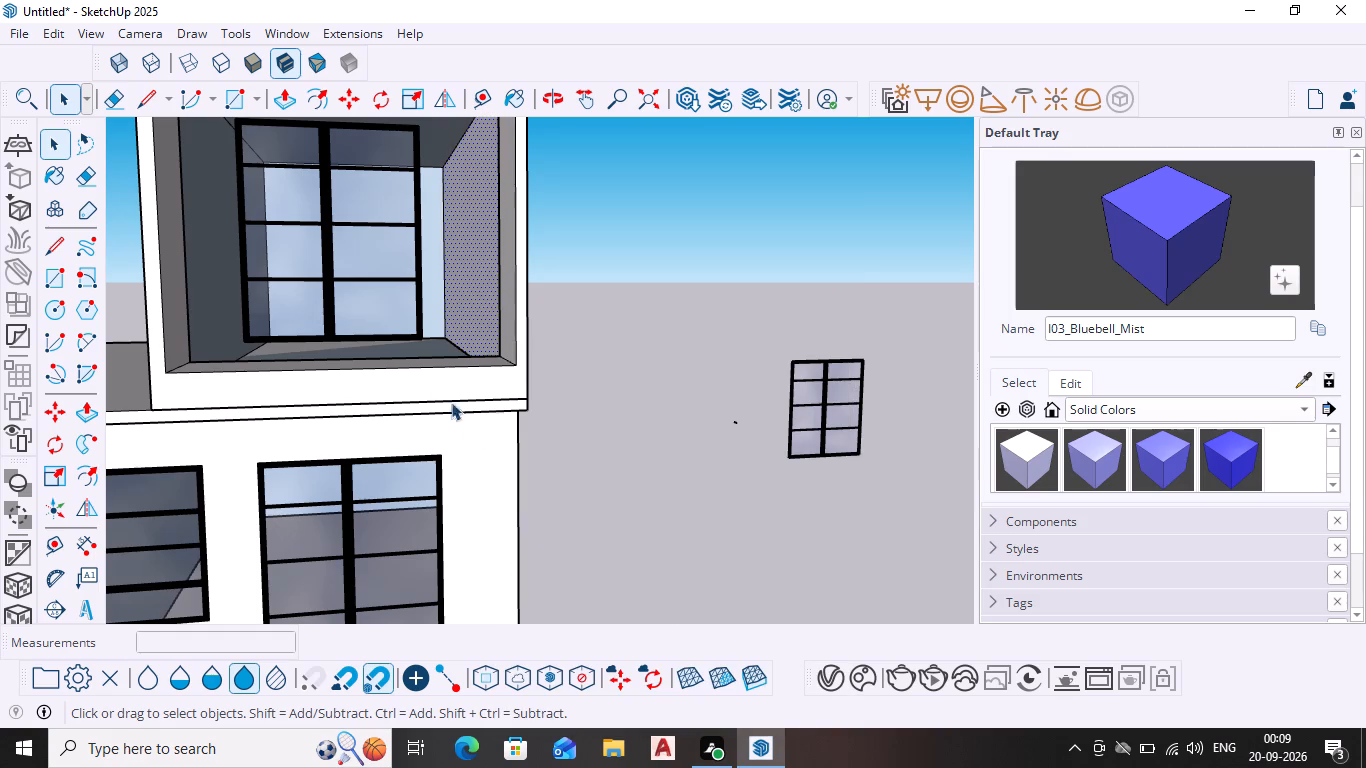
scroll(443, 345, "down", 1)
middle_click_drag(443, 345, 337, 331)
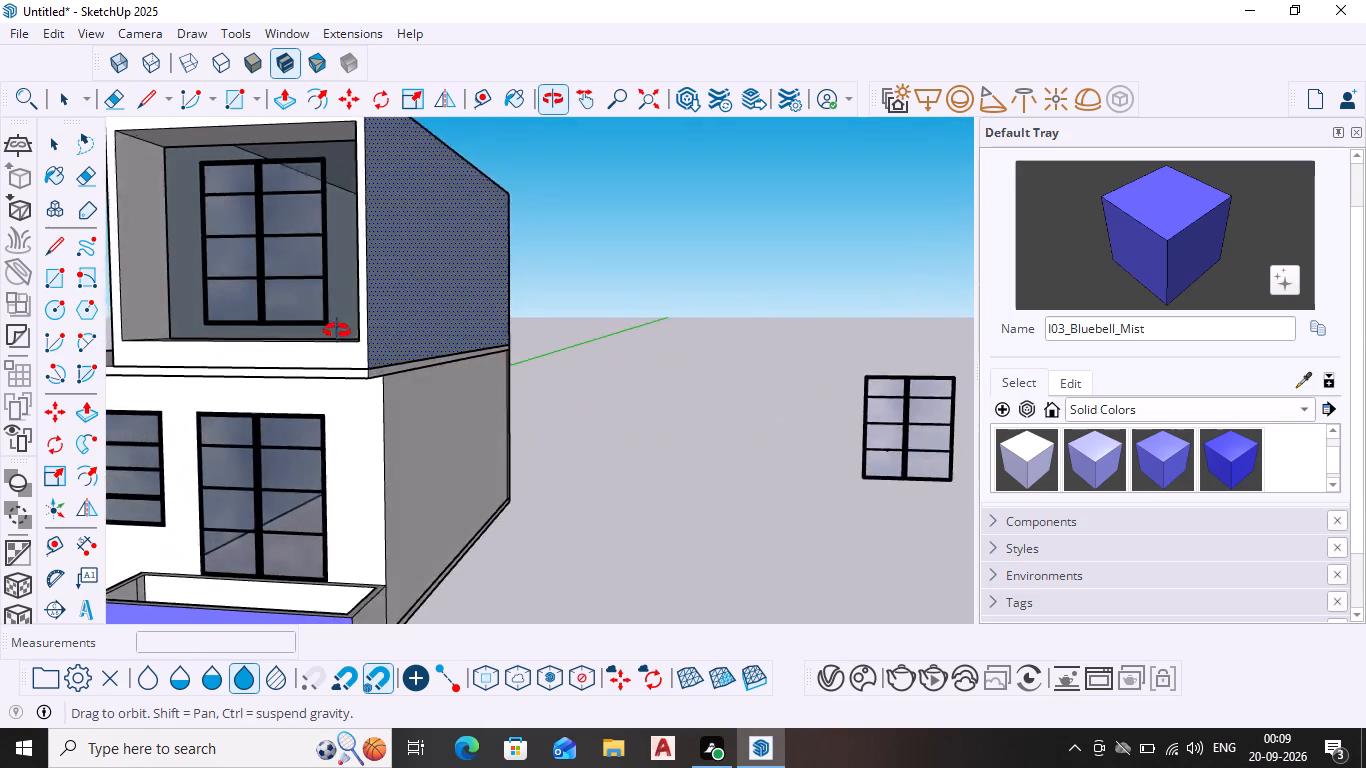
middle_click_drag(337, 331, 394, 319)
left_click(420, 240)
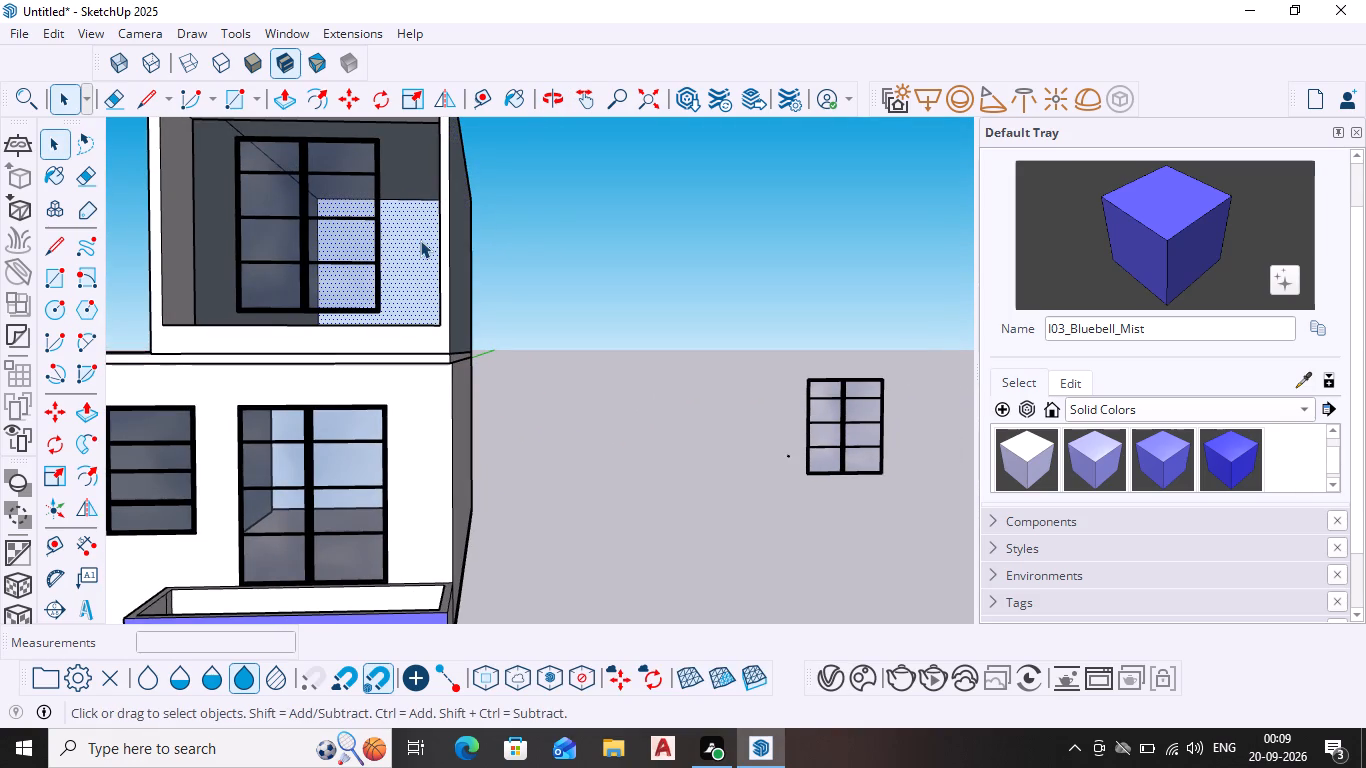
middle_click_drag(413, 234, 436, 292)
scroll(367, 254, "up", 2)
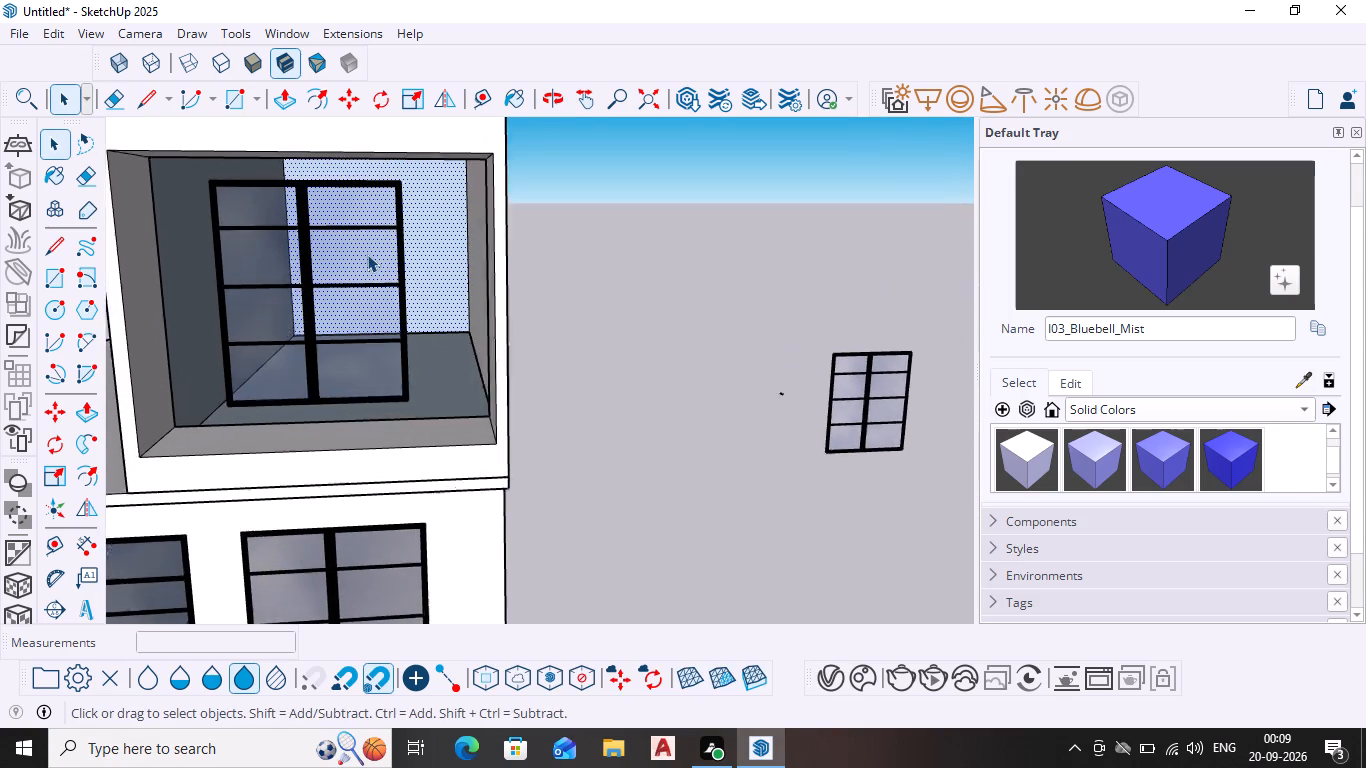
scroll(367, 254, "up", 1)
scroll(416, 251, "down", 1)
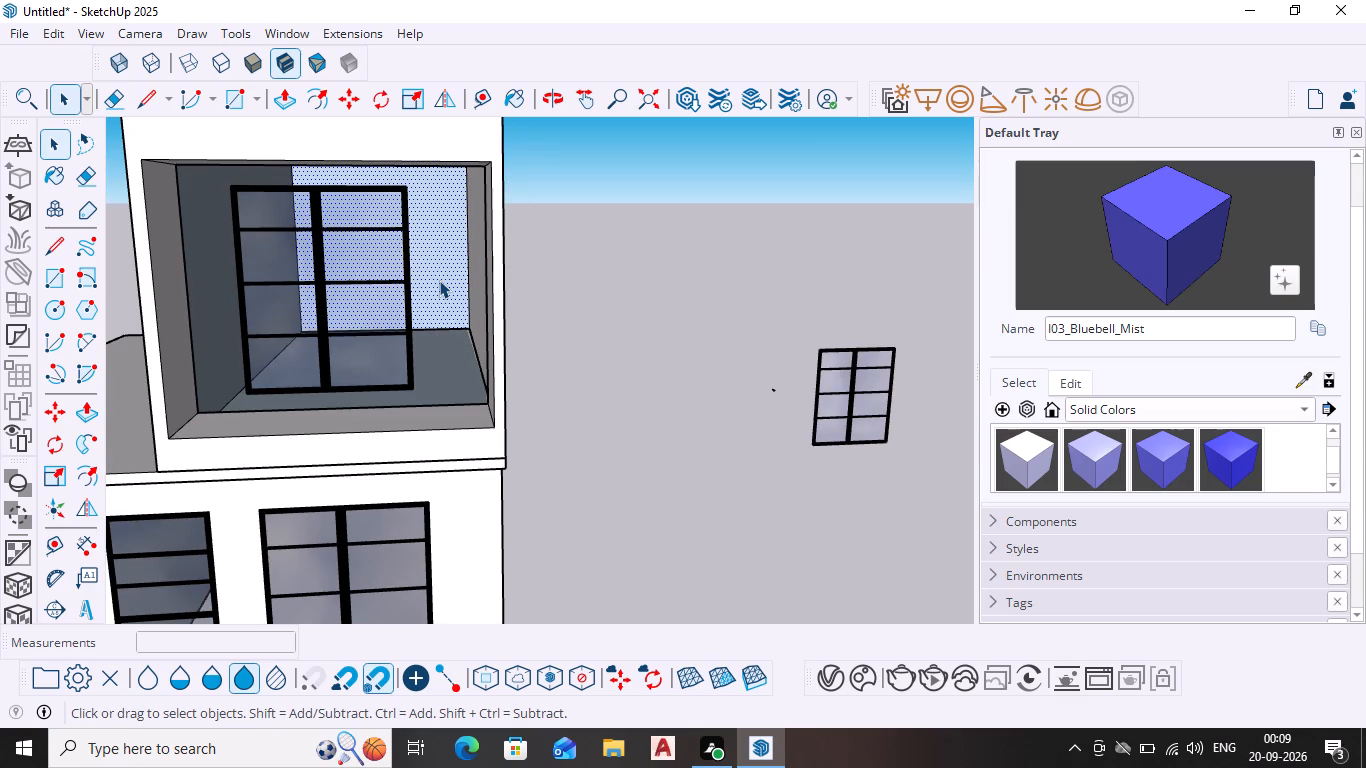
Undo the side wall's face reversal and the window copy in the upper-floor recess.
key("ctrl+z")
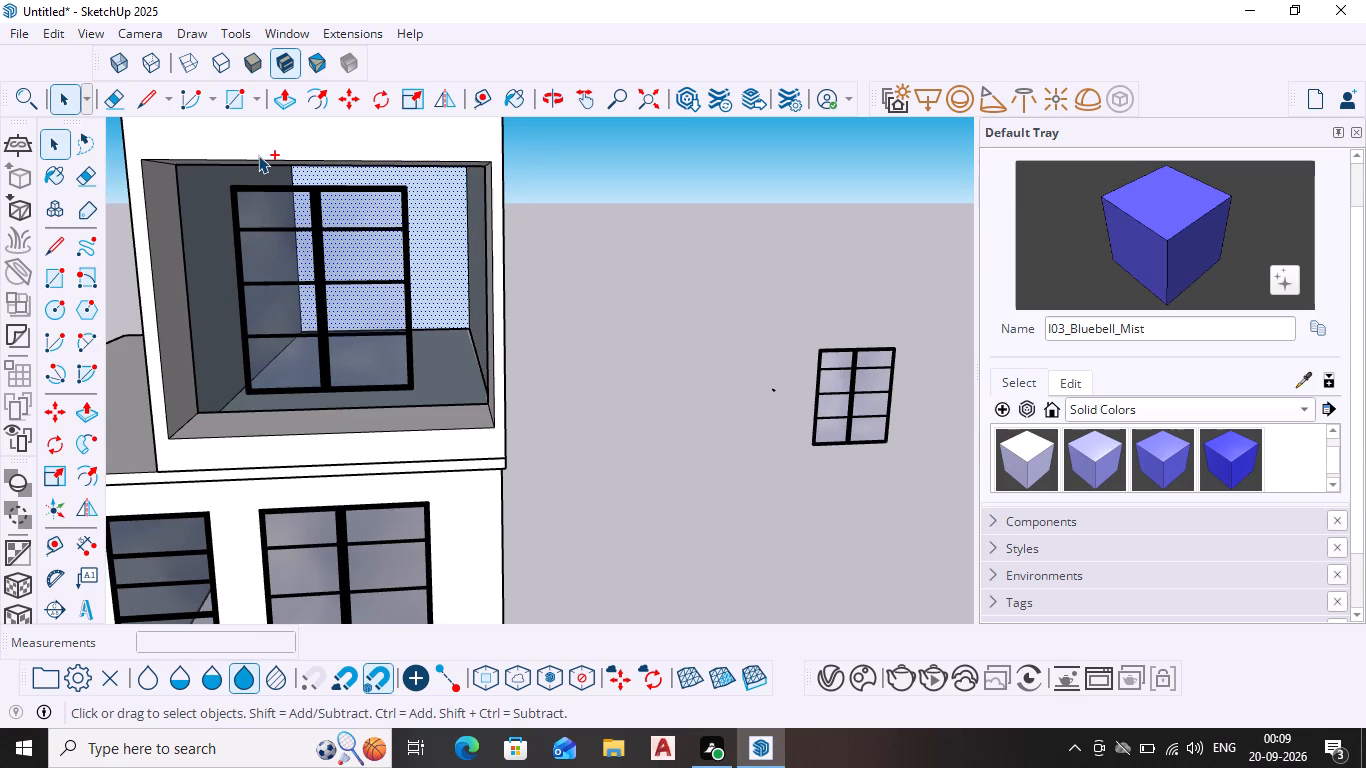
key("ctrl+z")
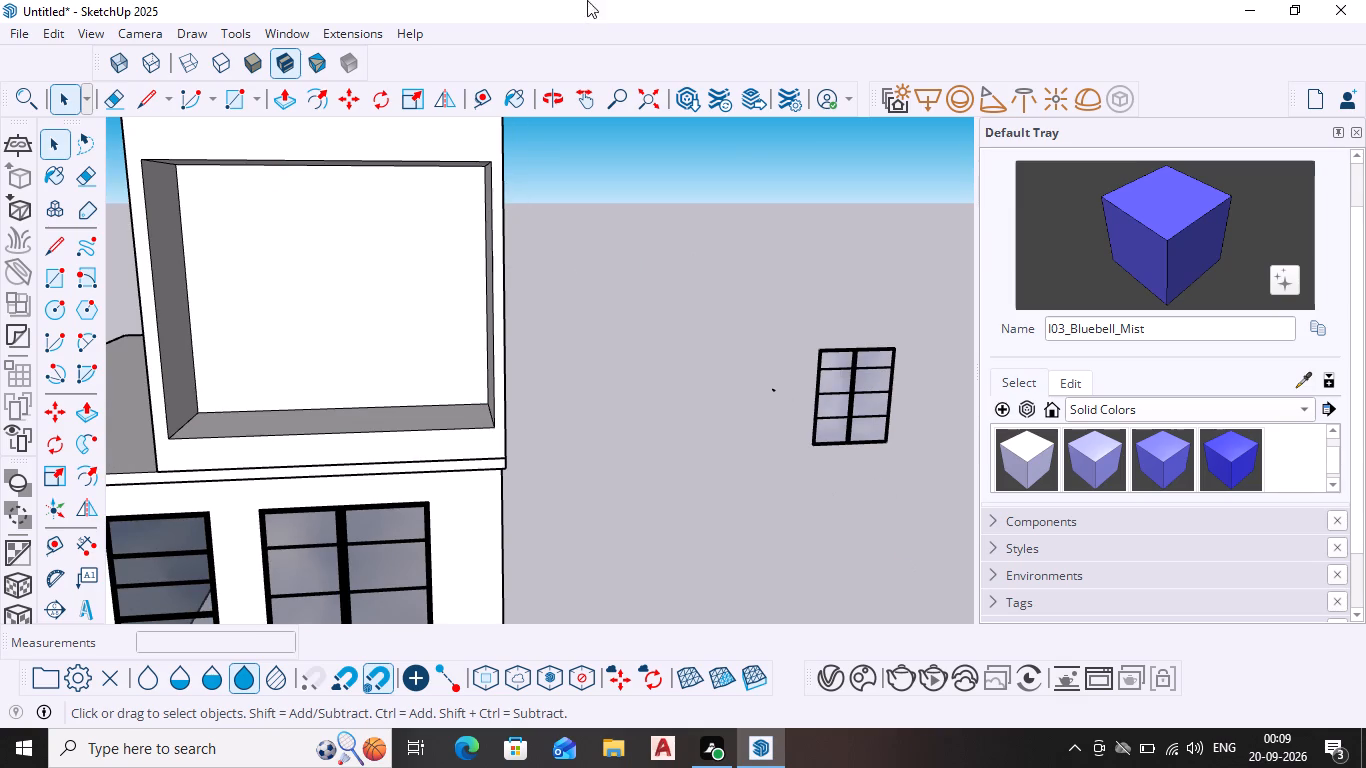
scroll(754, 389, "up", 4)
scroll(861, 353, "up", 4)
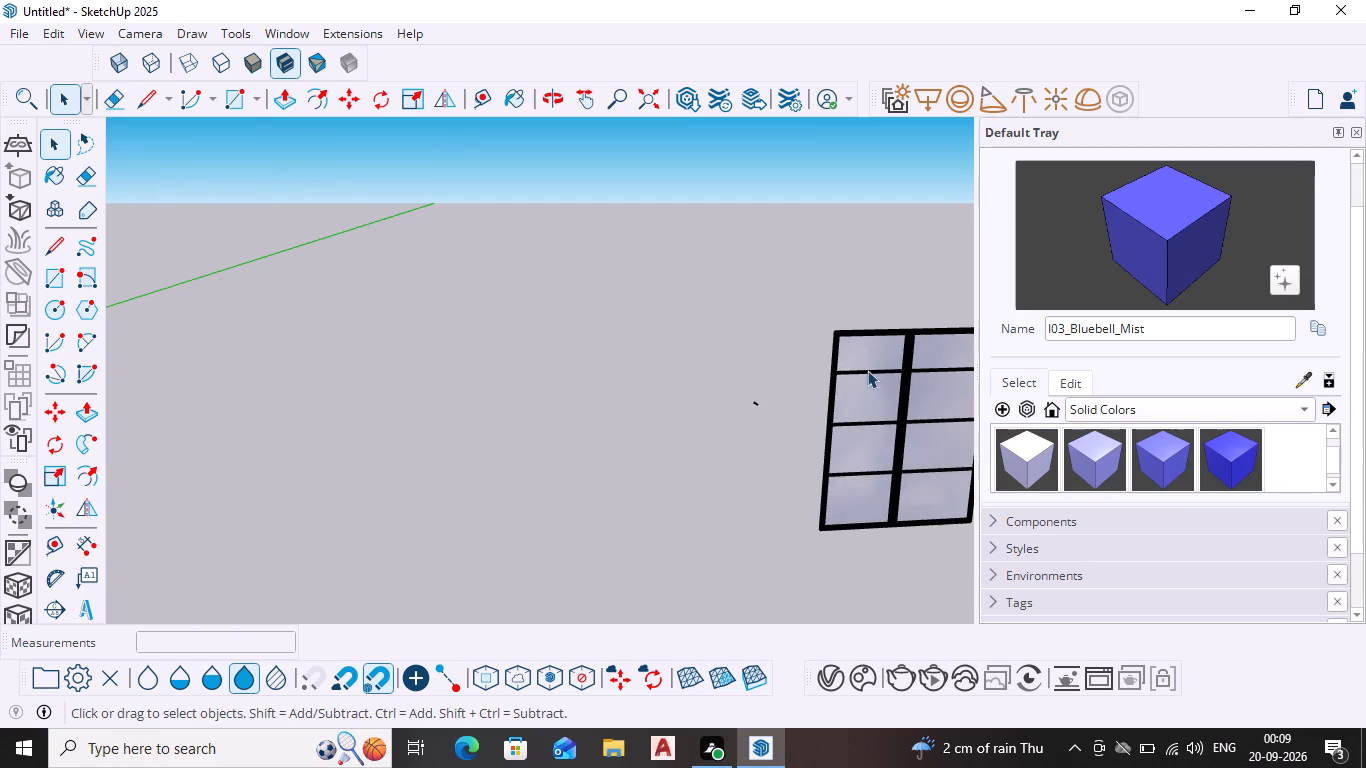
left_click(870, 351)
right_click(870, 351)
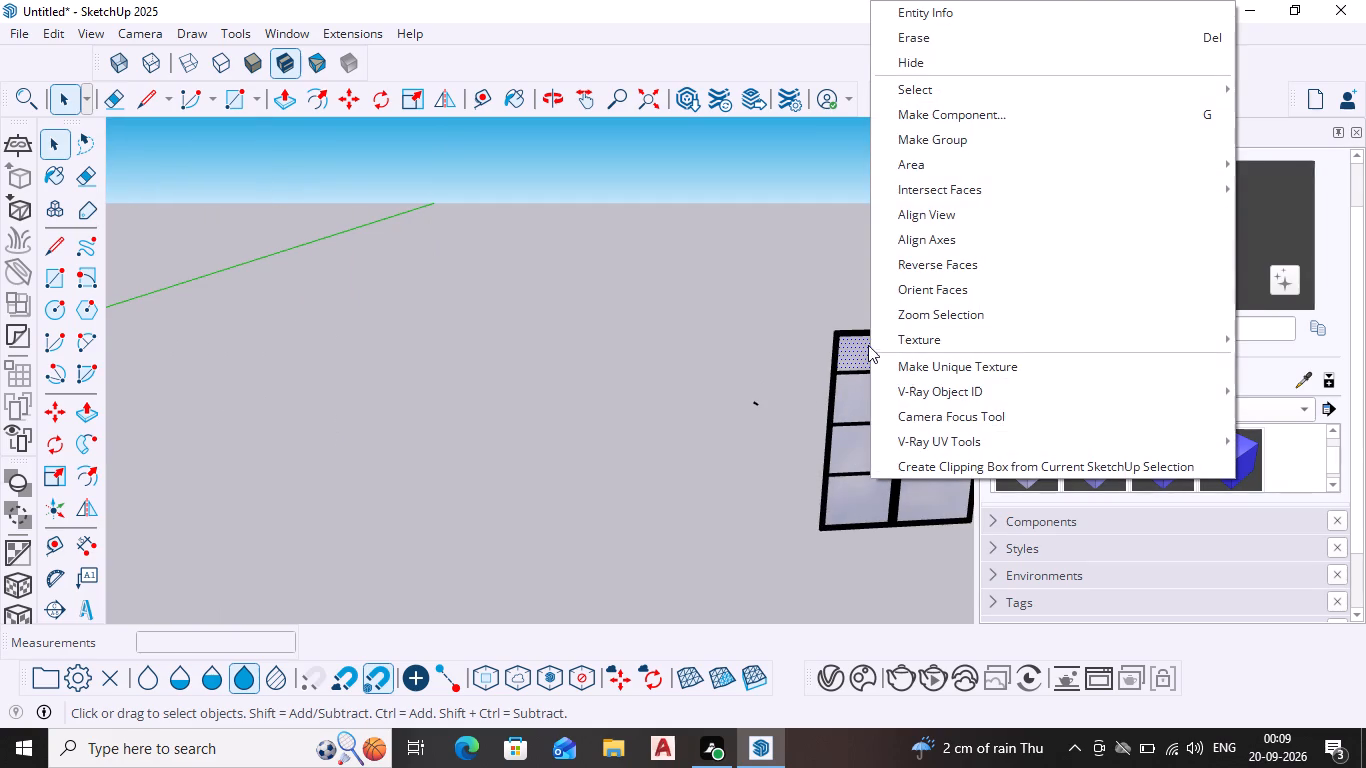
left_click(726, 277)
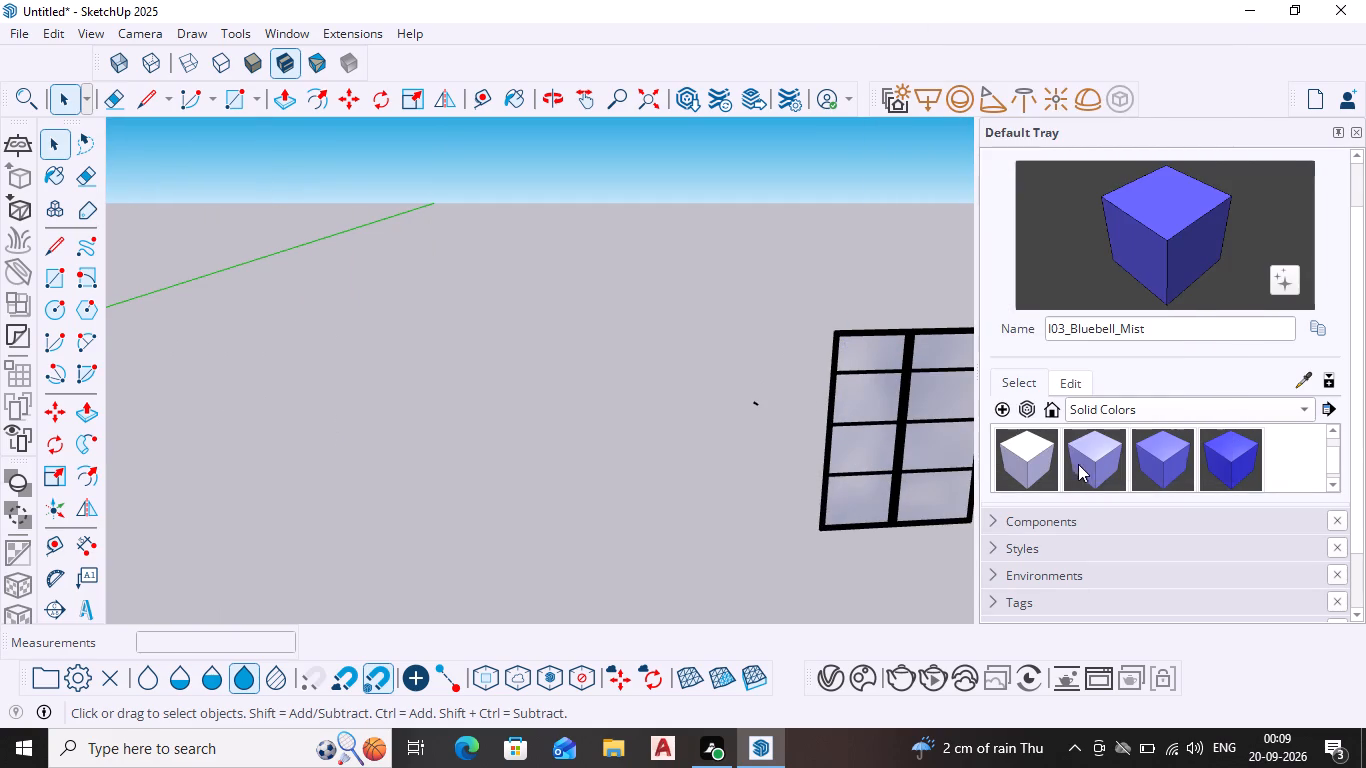
Paint all eight glass panes of the freestanding two-column window with the I02_Moonlit_Azure solid colour.
left_click(1090, 464)
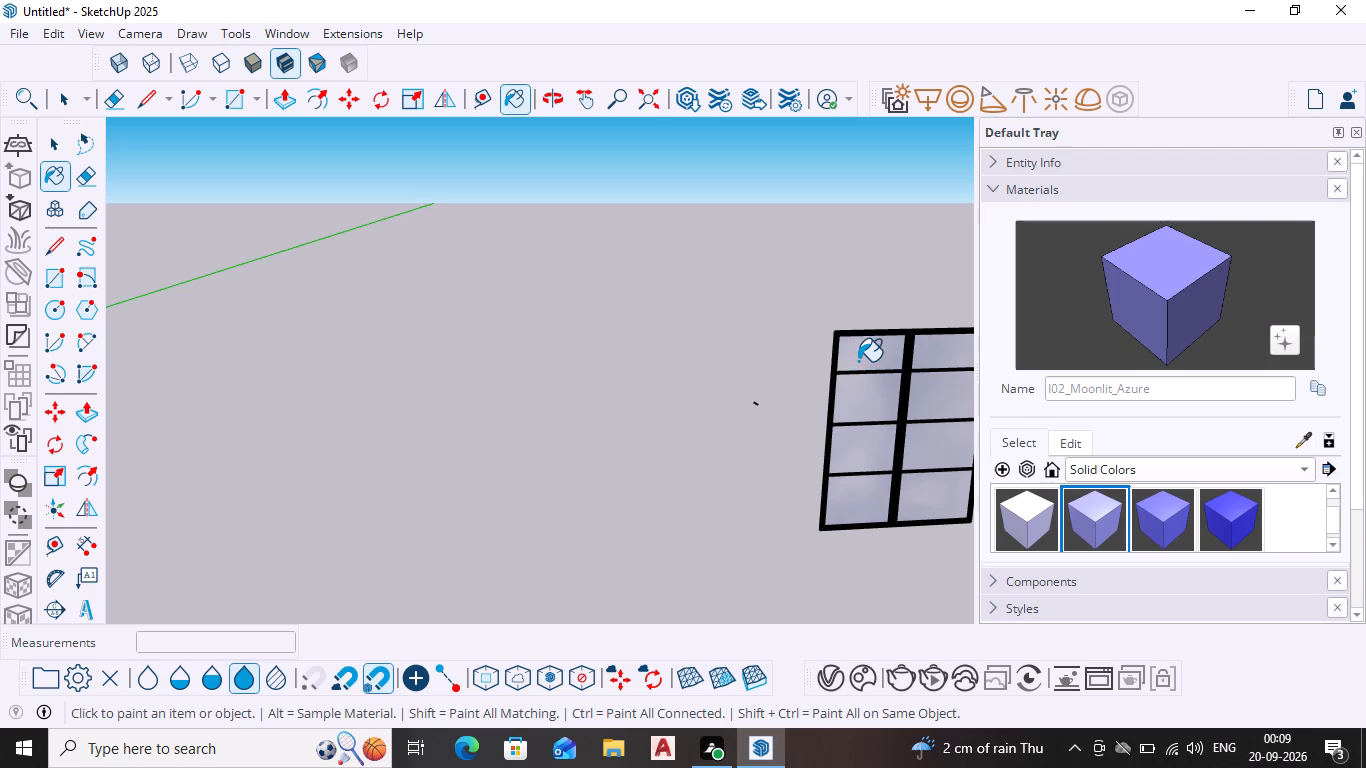
left_click(858, 361)
left_click(930, 358)
left_click(888, 400)
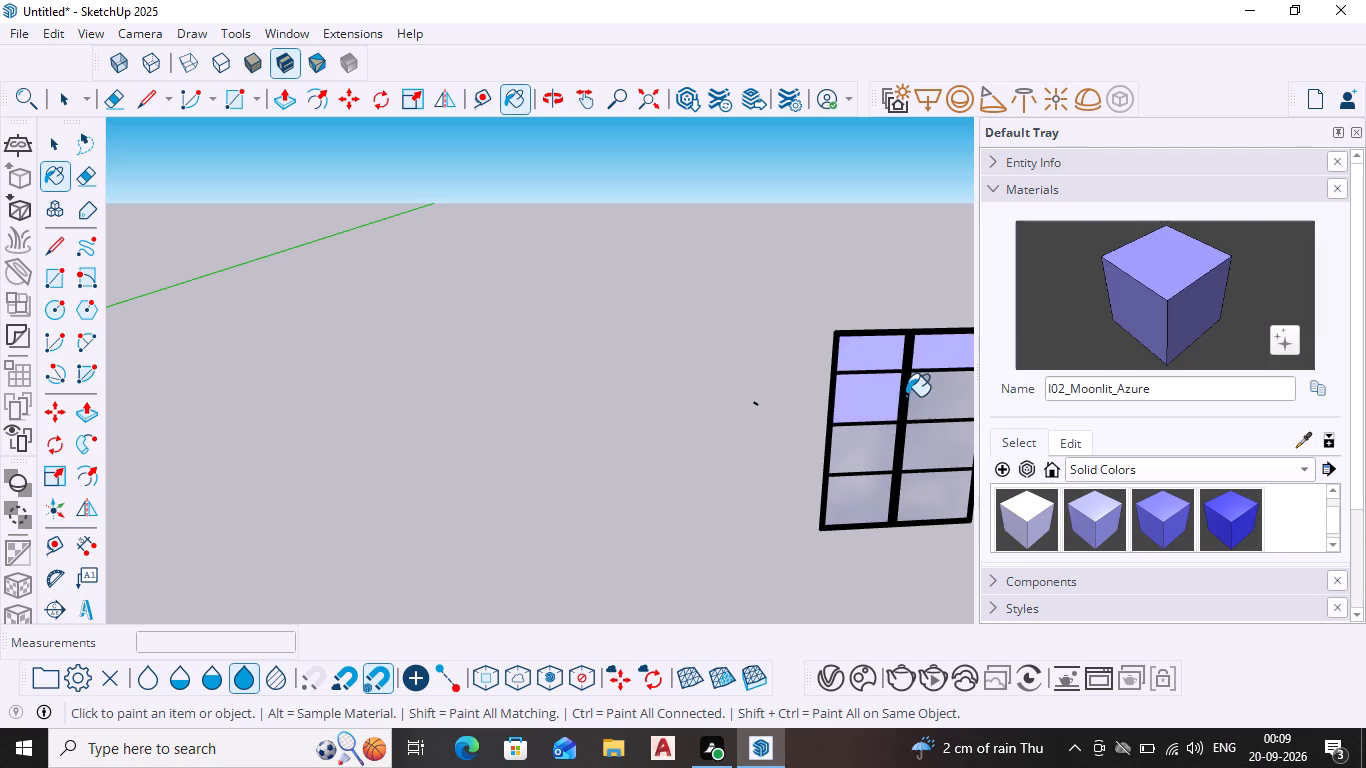
left_click(917, 395)
left_click(862, 450)
left_click(923, 455)
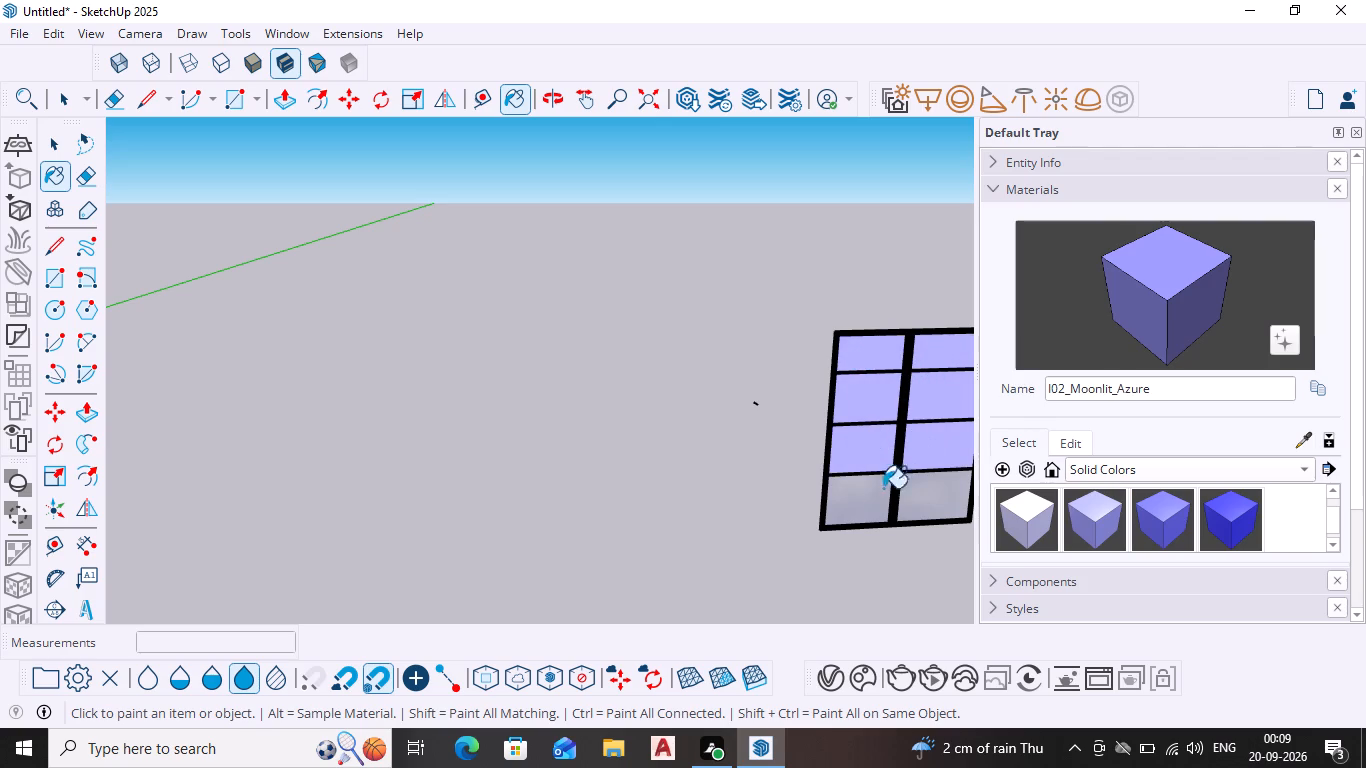
left_click(820, 506)
left_click(853, 499)
left_click(928, 498)
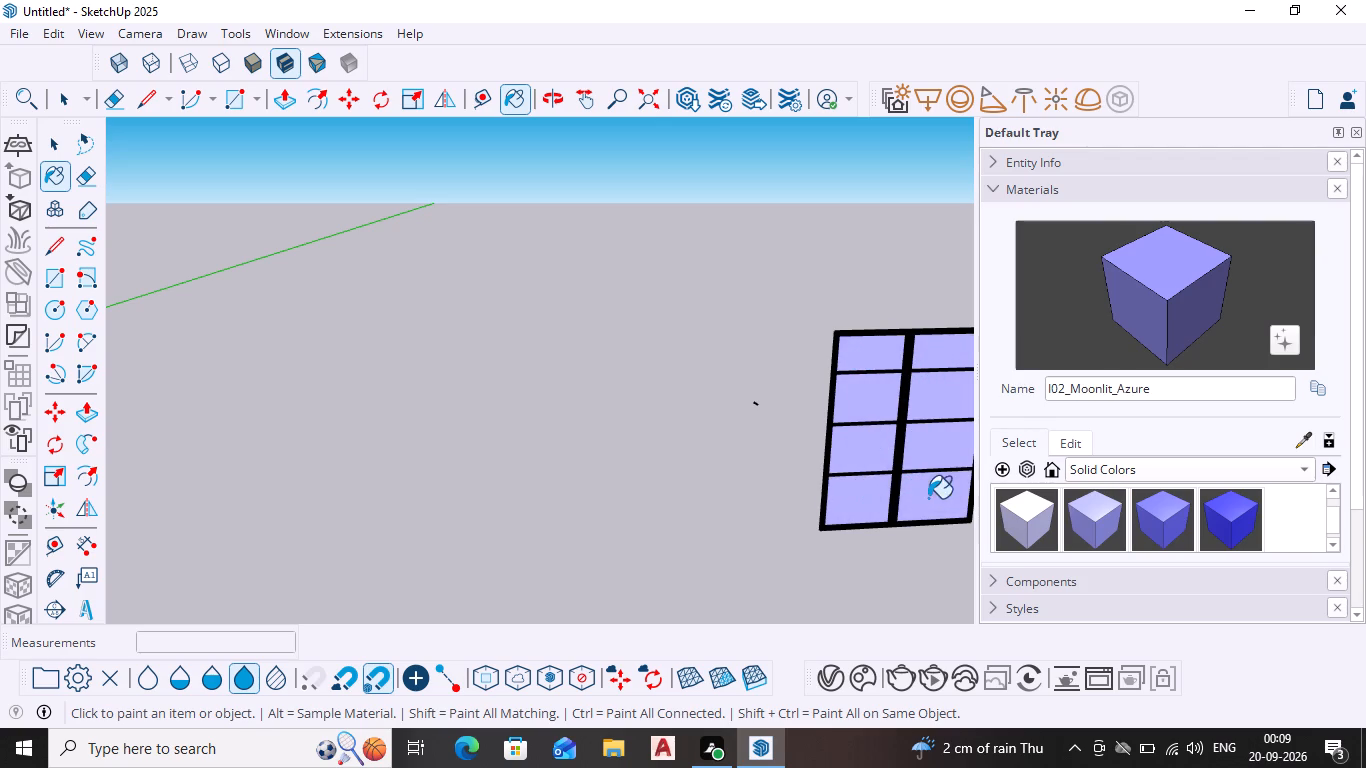
key("Escape")
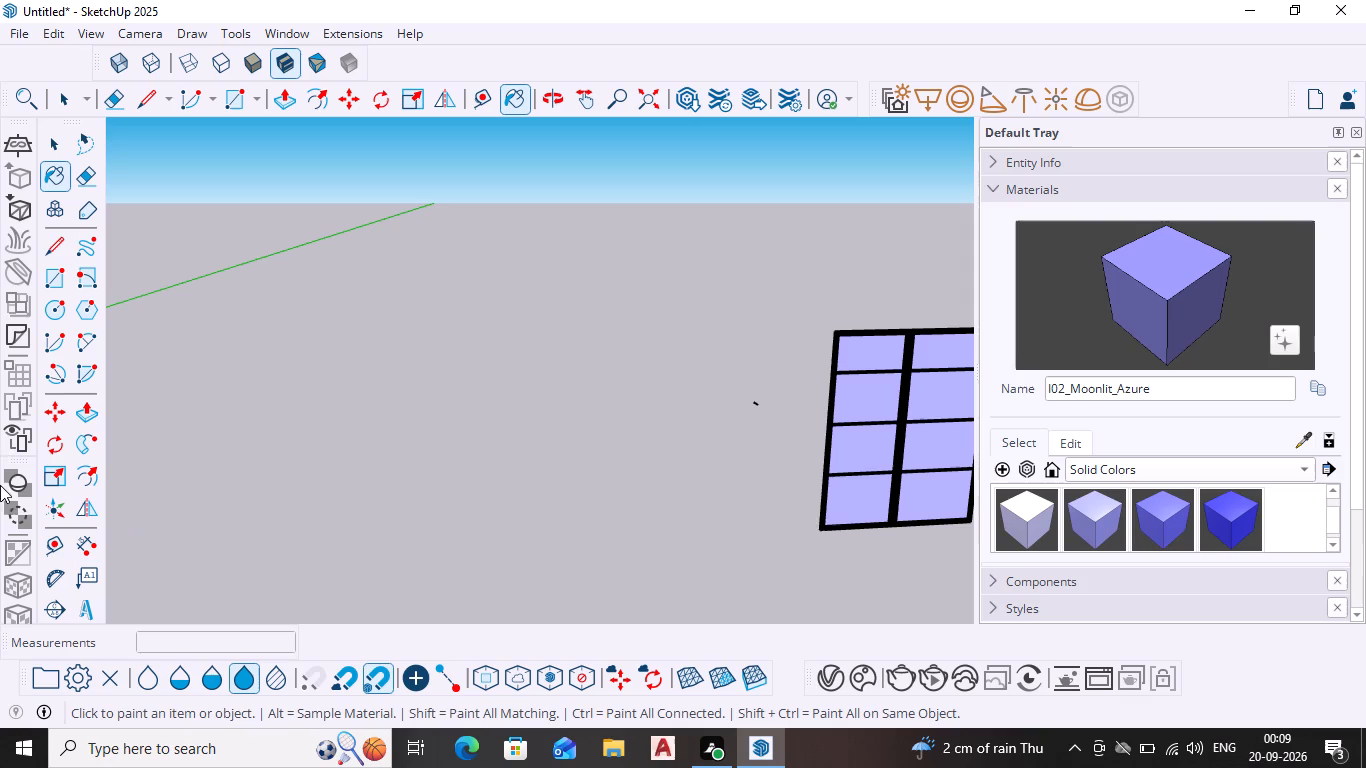
key("space")
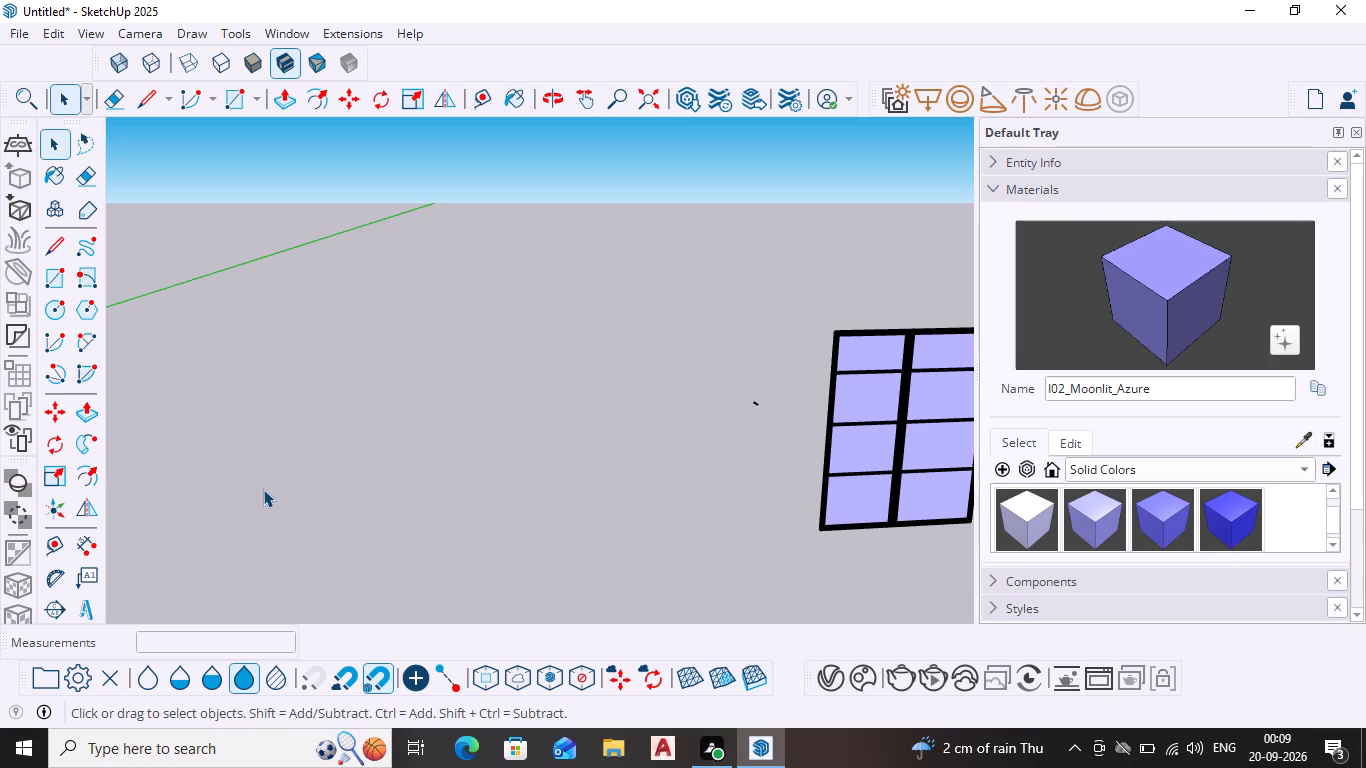
Copy the painted freestanding window about 39' 5 15/16" onto the back face of the upper-floor recess.
scroll(505, 519, "down", 1)
middle_click_drag(762, 555, 740, 506)
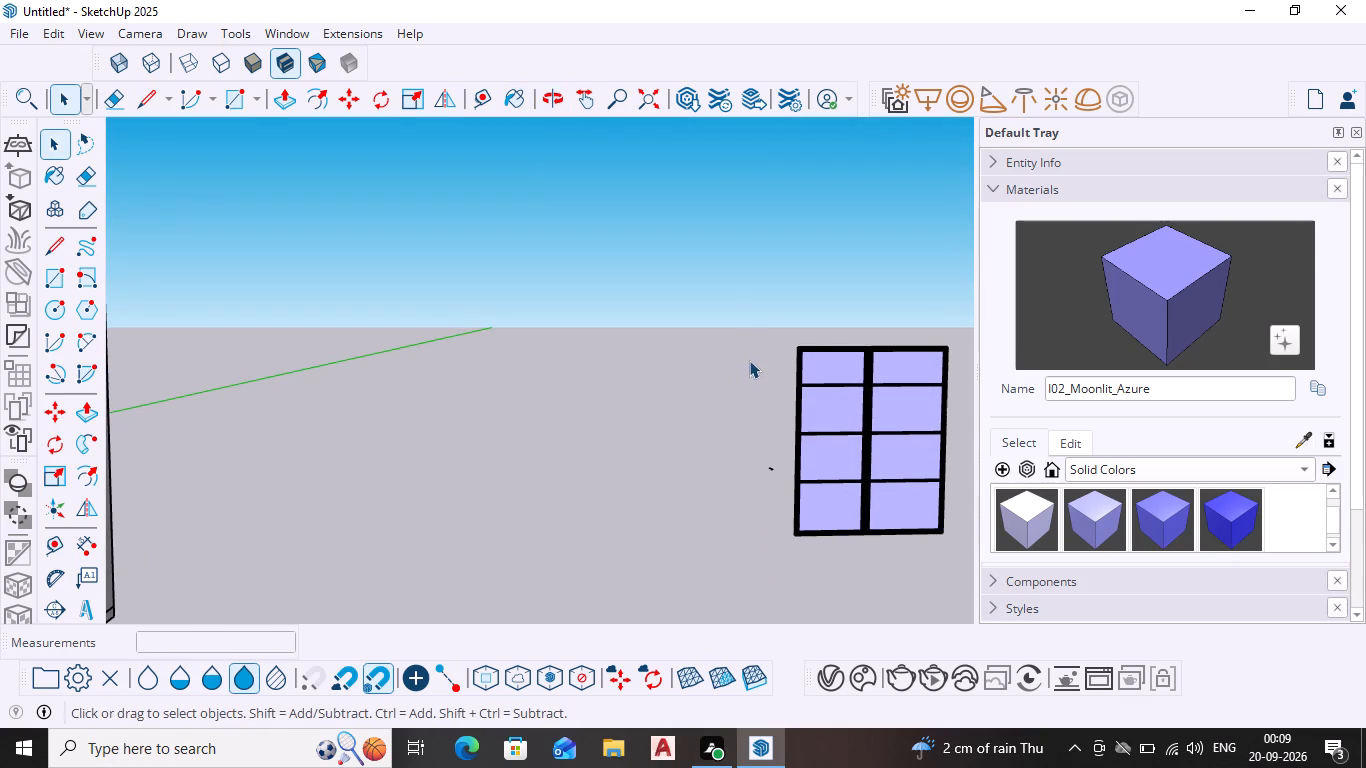
left_click_drag(745, 296, 953, 544)
key("m")
scroll(552, 388, "down", 2)
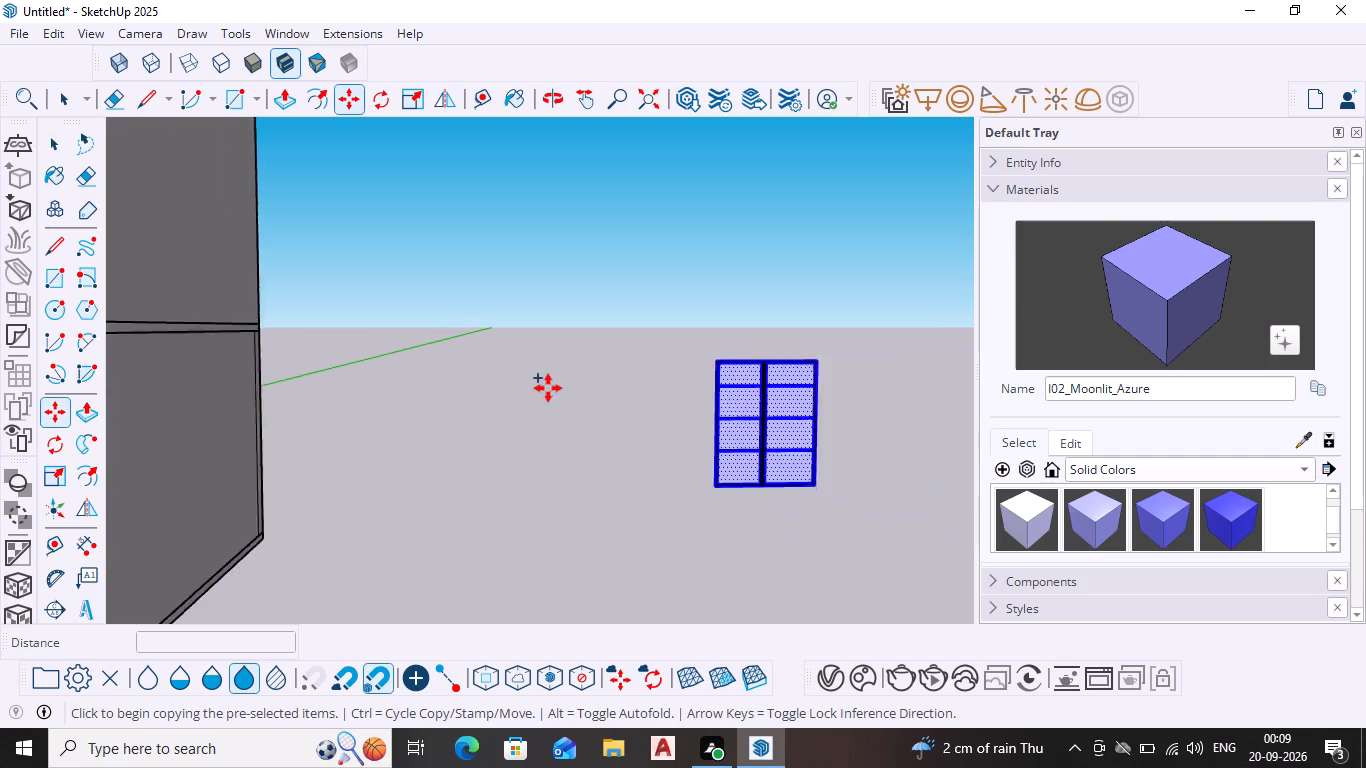
scroll(548, 388, "down", 8)
scroll(331, 354, "down", 3)
scroll(180, 327, "down", 1)
middle_click_drag(185, 328, 294, 336, "shift")
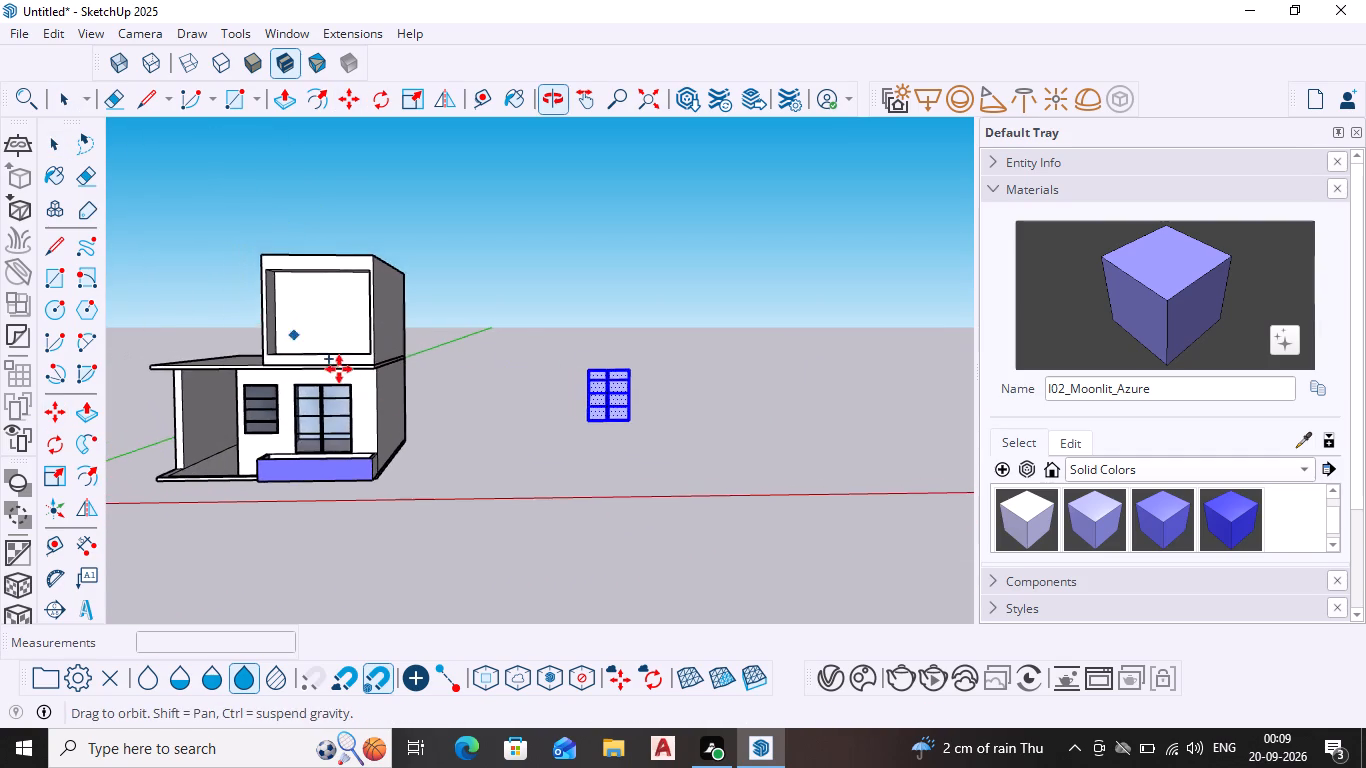
scroll(585, 449, "up", 4)
left_click(591, 411)
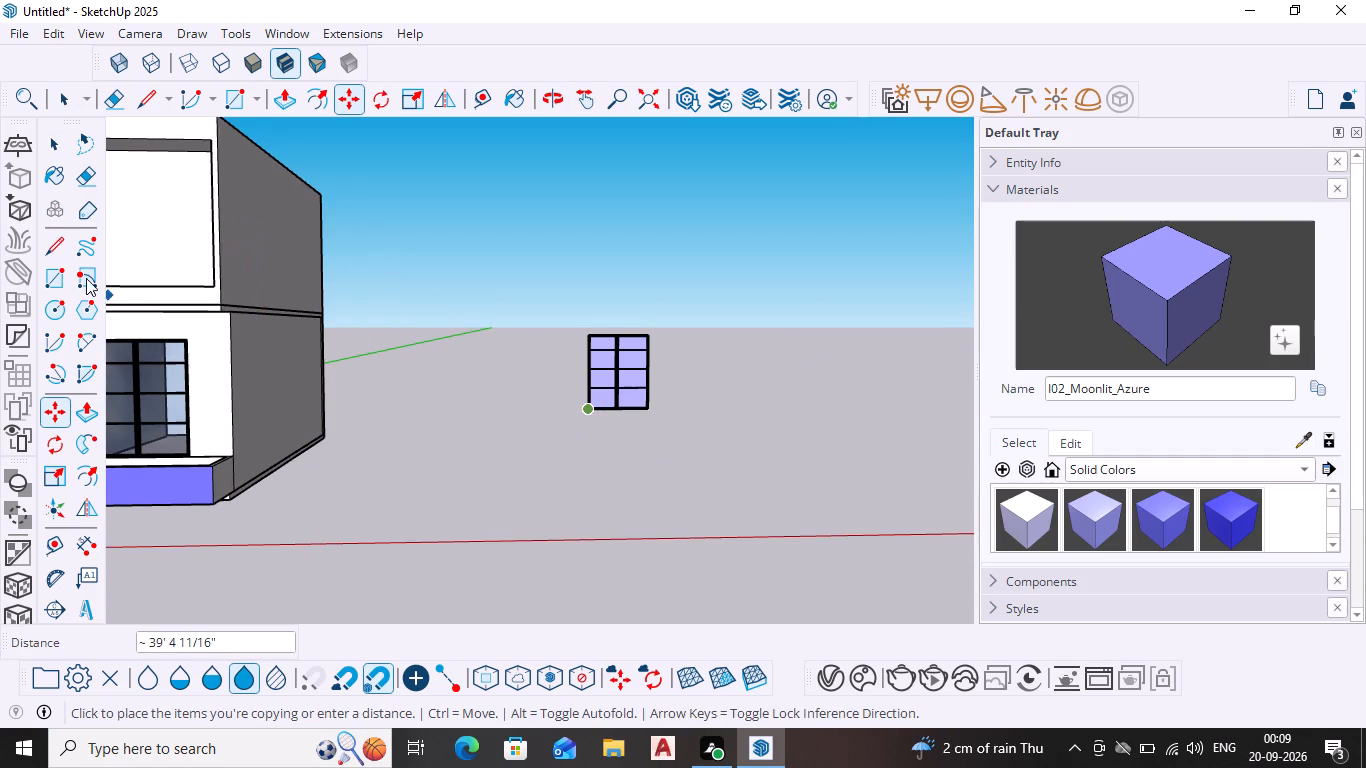
scroll(131, 283, "down", 1)
middle_click_drag(141, 285, 375, 334)
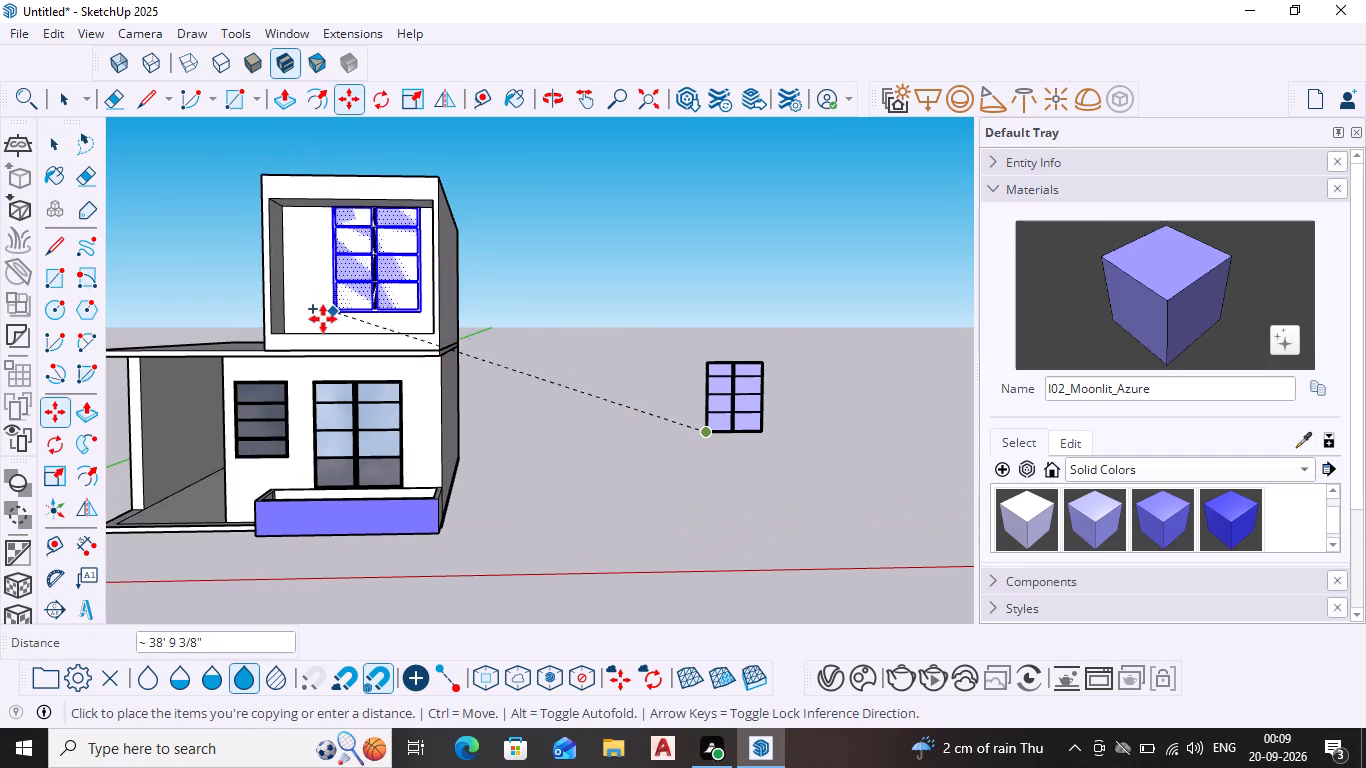
scroll(315, 325, "up", 3)
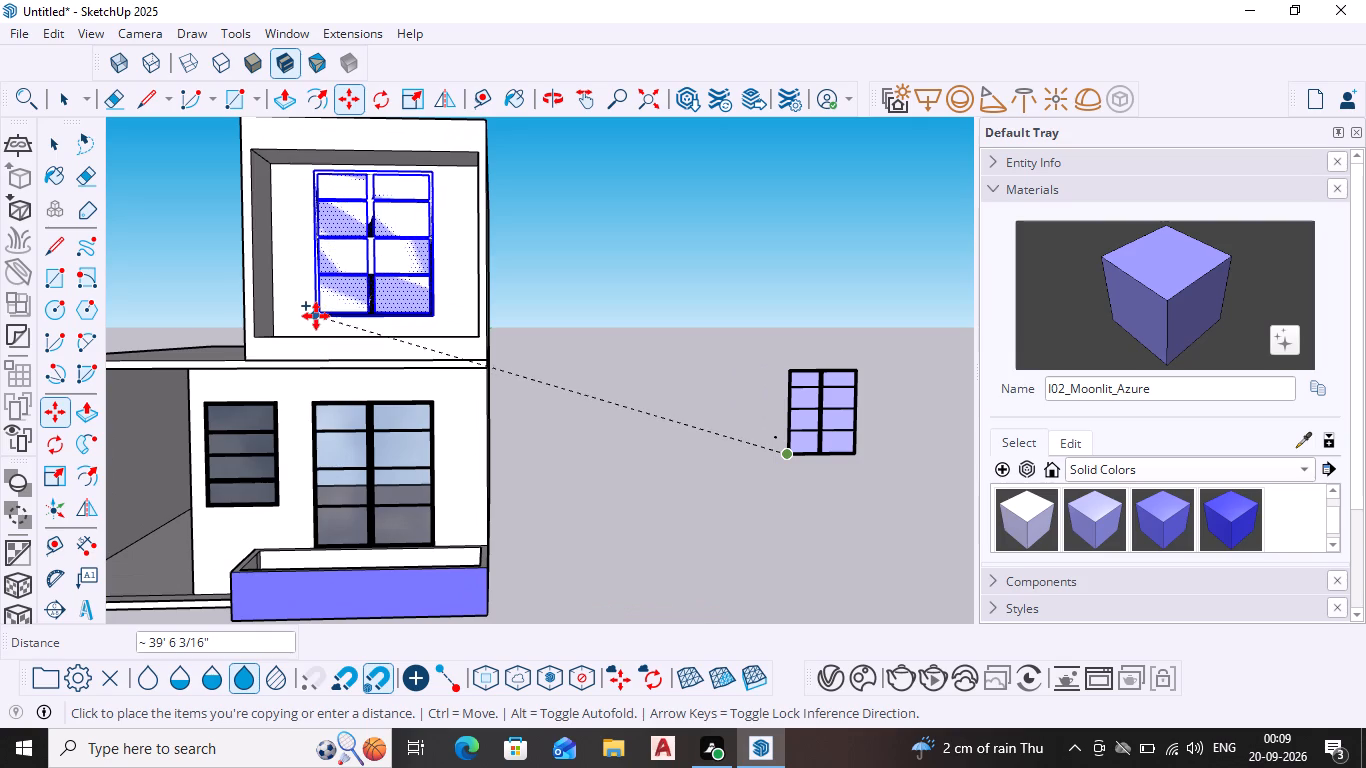
left_click(315, 322)
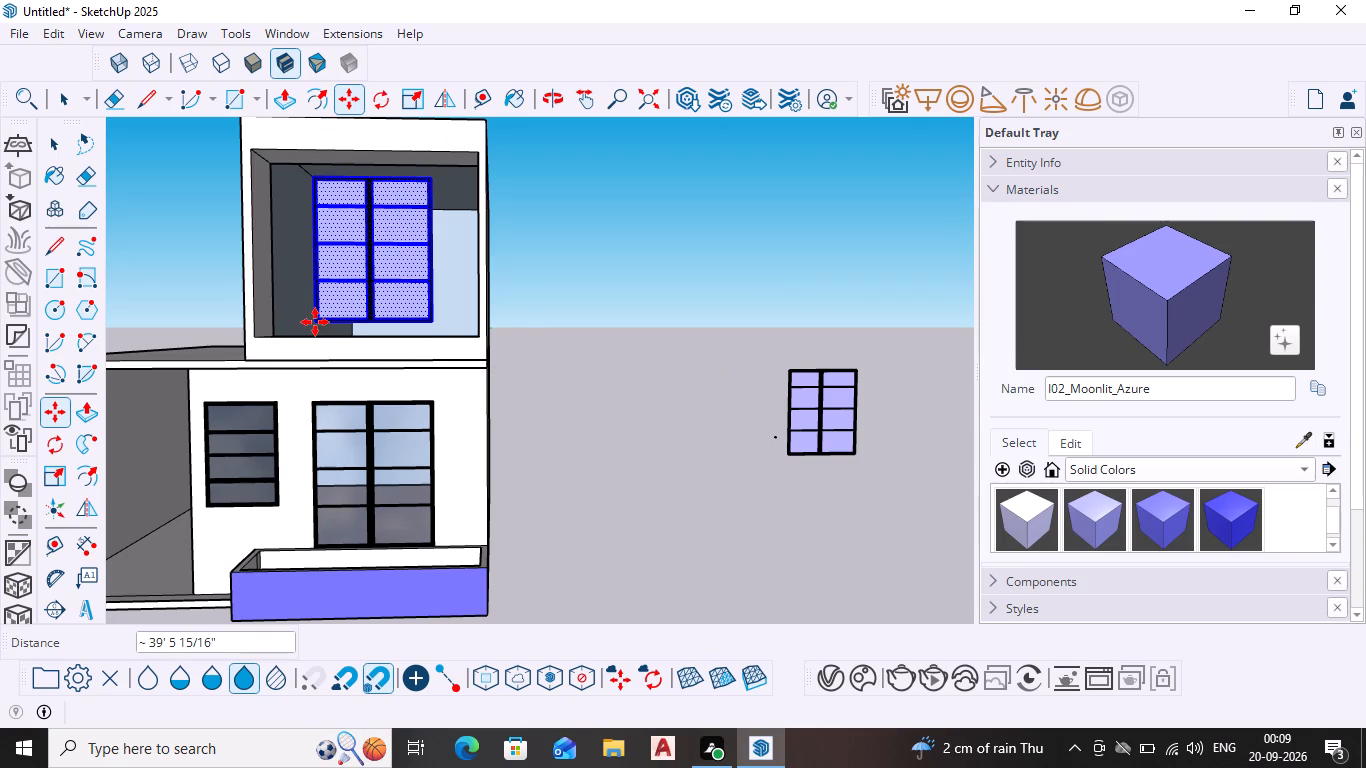
scroll(508, 335, "down", 2)
middle_click_drag(508, 336, 533, 338)
scroll(502, 246, "up", 4)
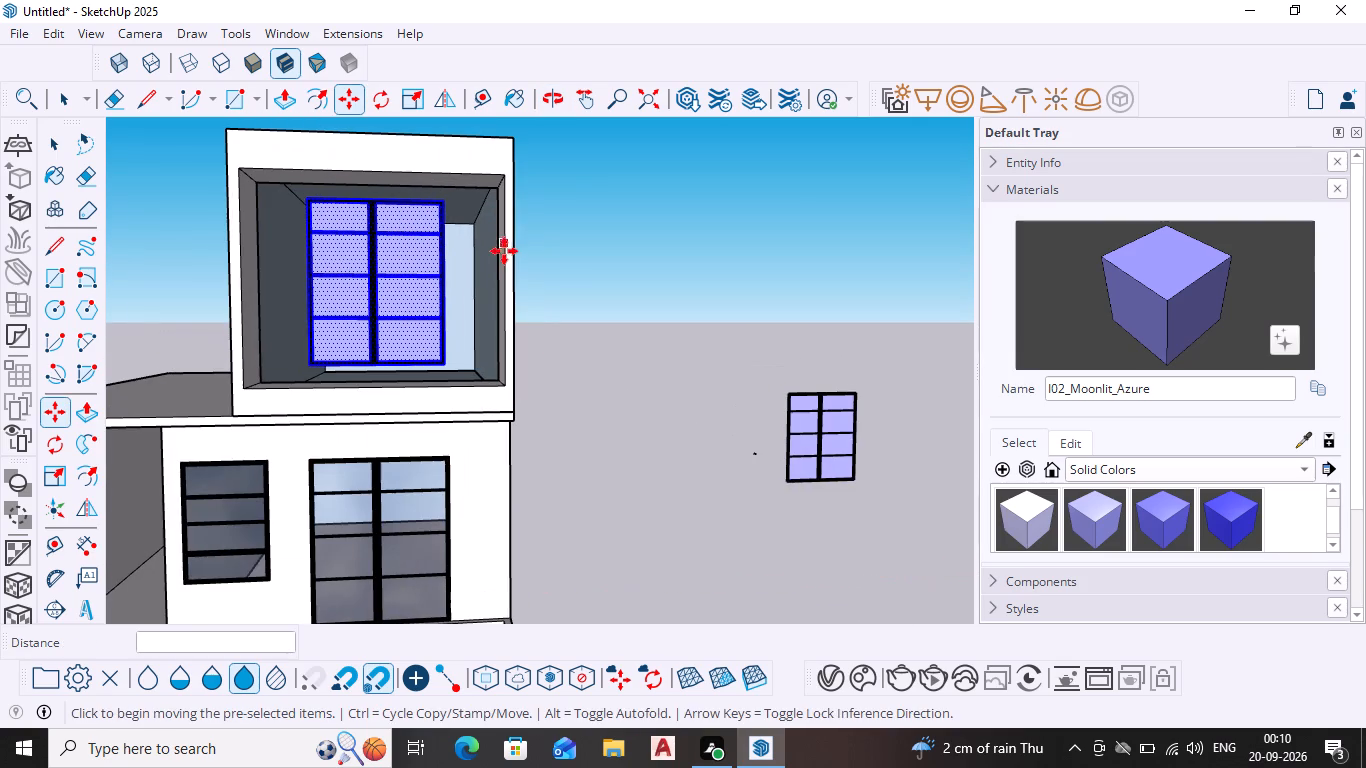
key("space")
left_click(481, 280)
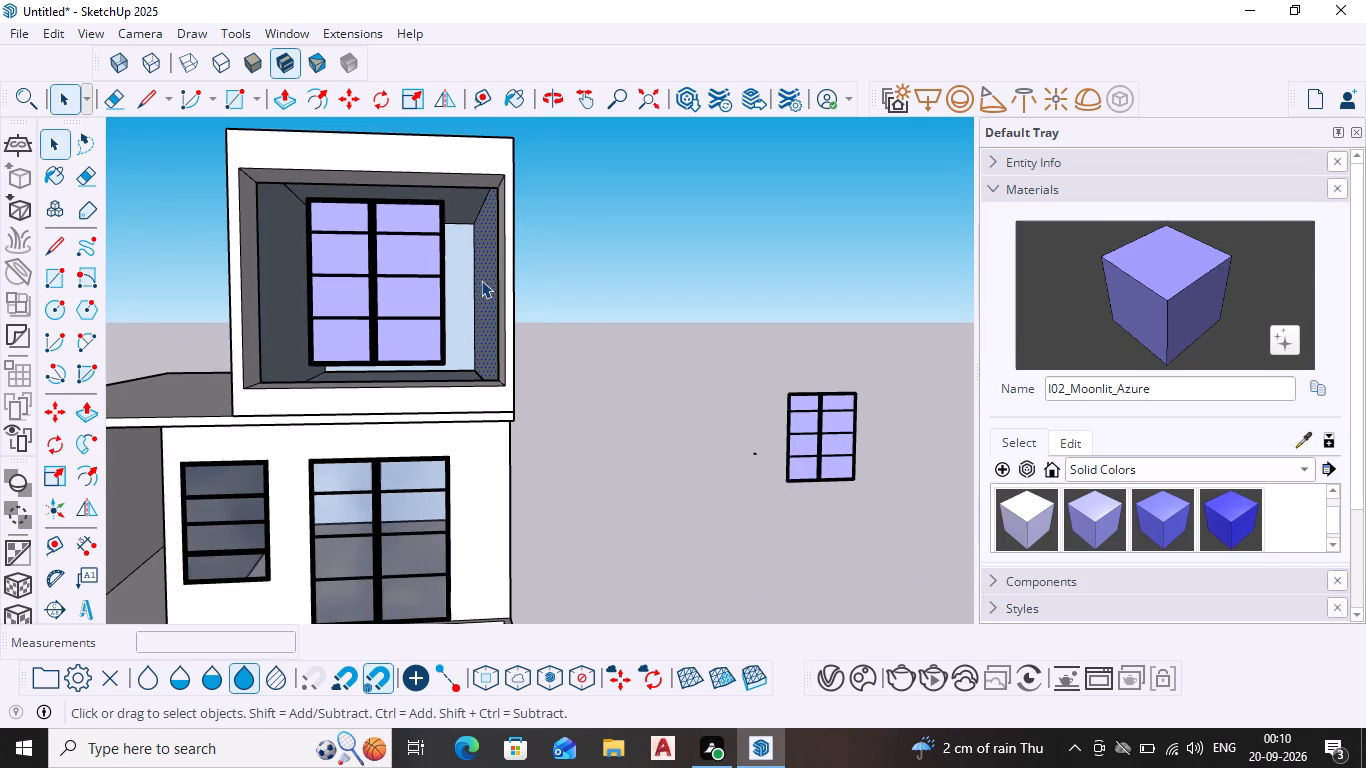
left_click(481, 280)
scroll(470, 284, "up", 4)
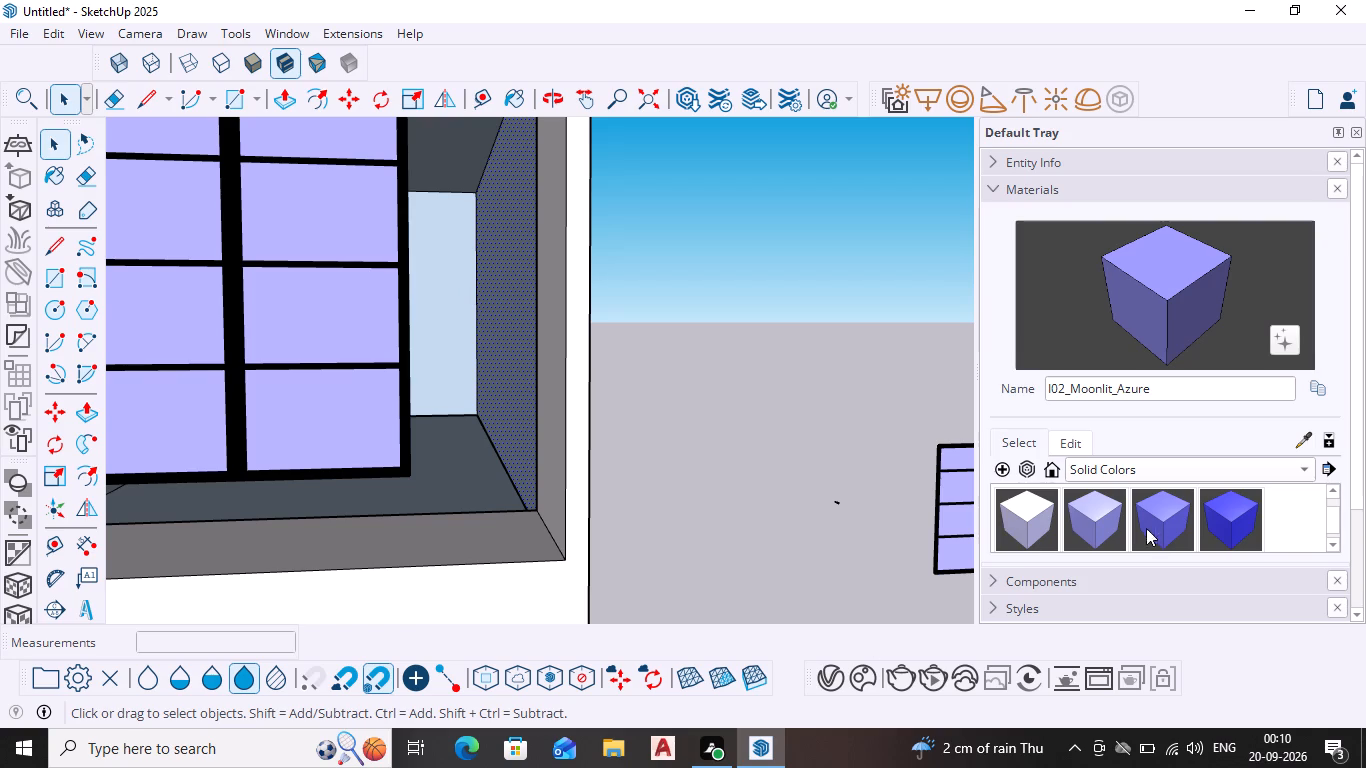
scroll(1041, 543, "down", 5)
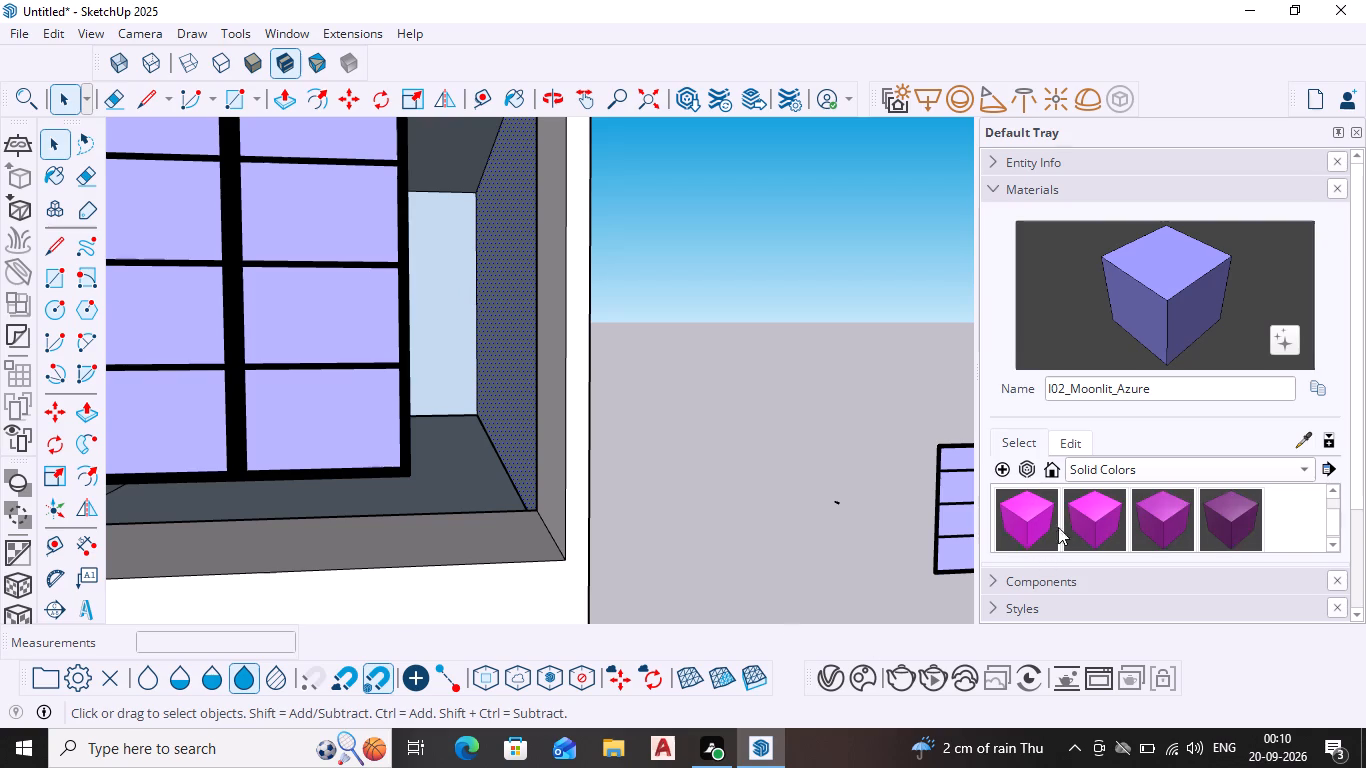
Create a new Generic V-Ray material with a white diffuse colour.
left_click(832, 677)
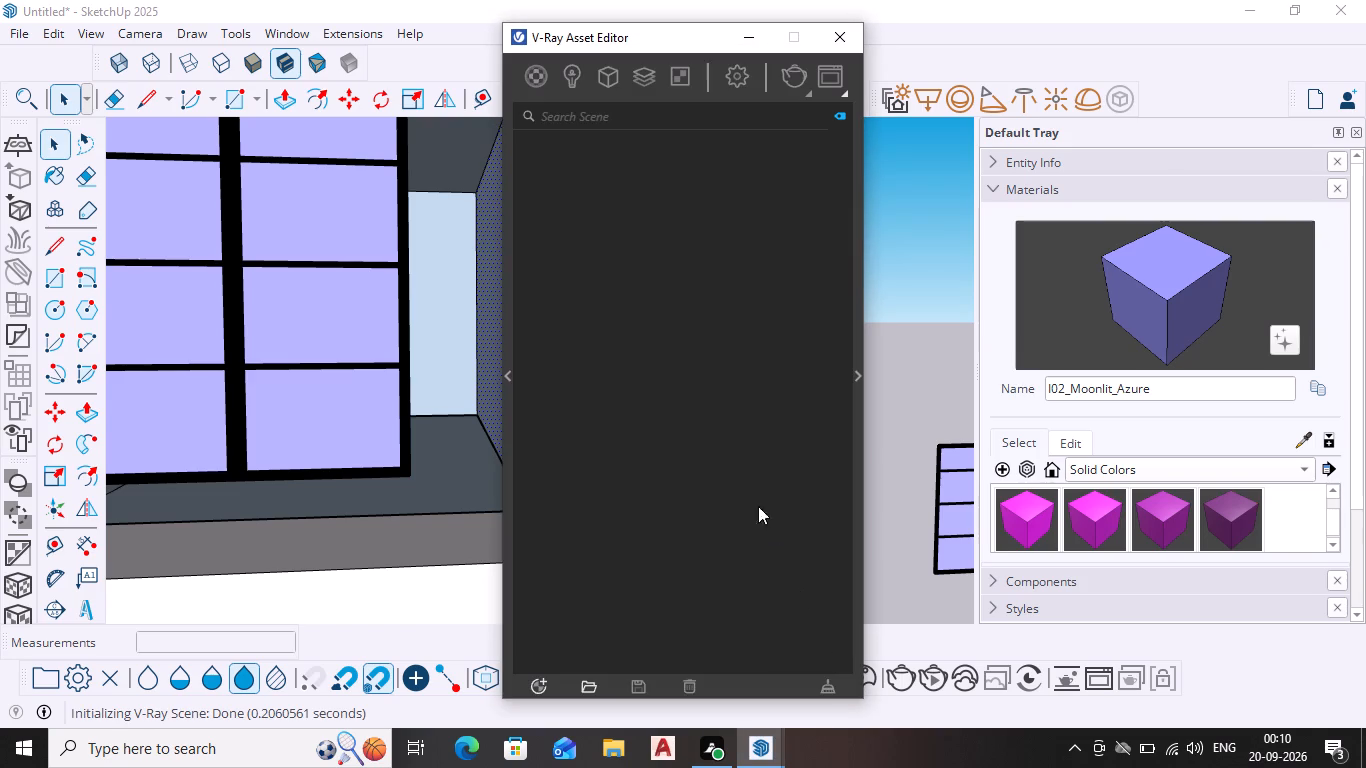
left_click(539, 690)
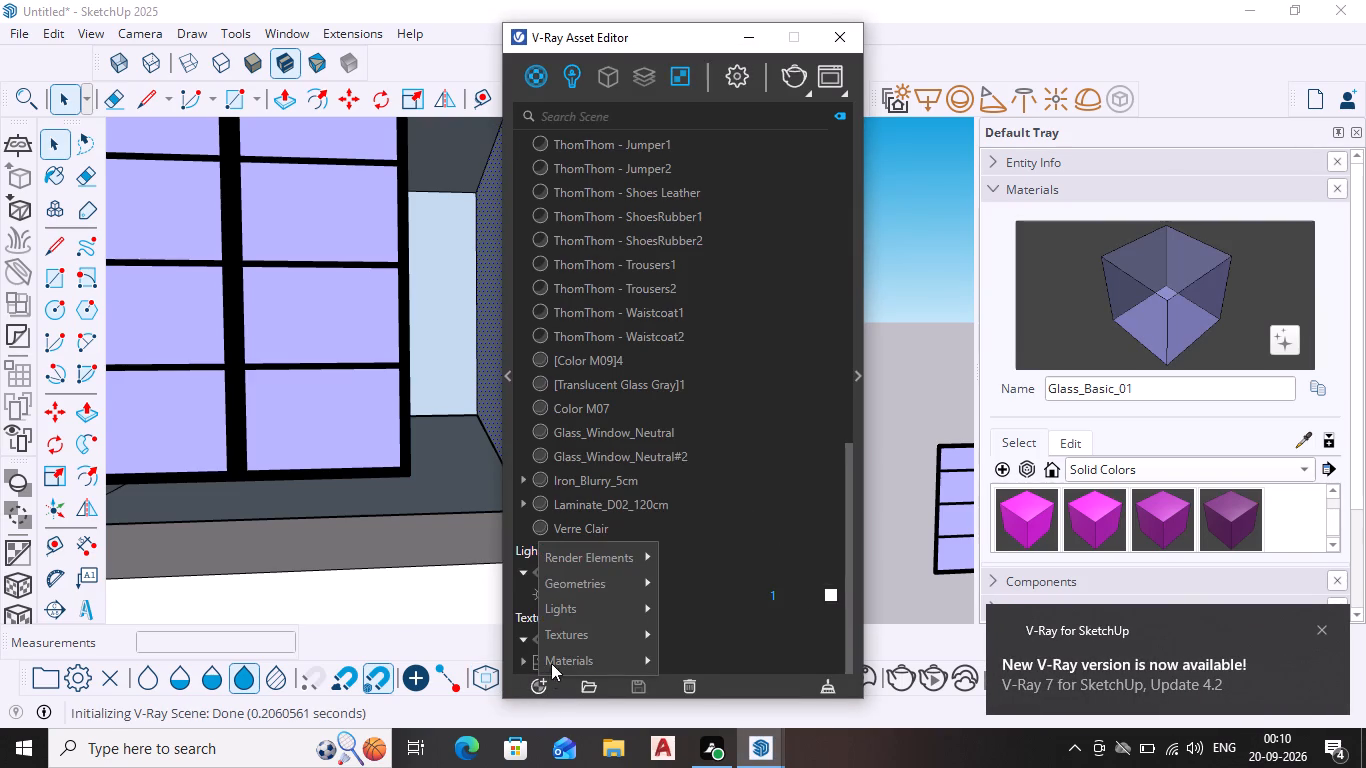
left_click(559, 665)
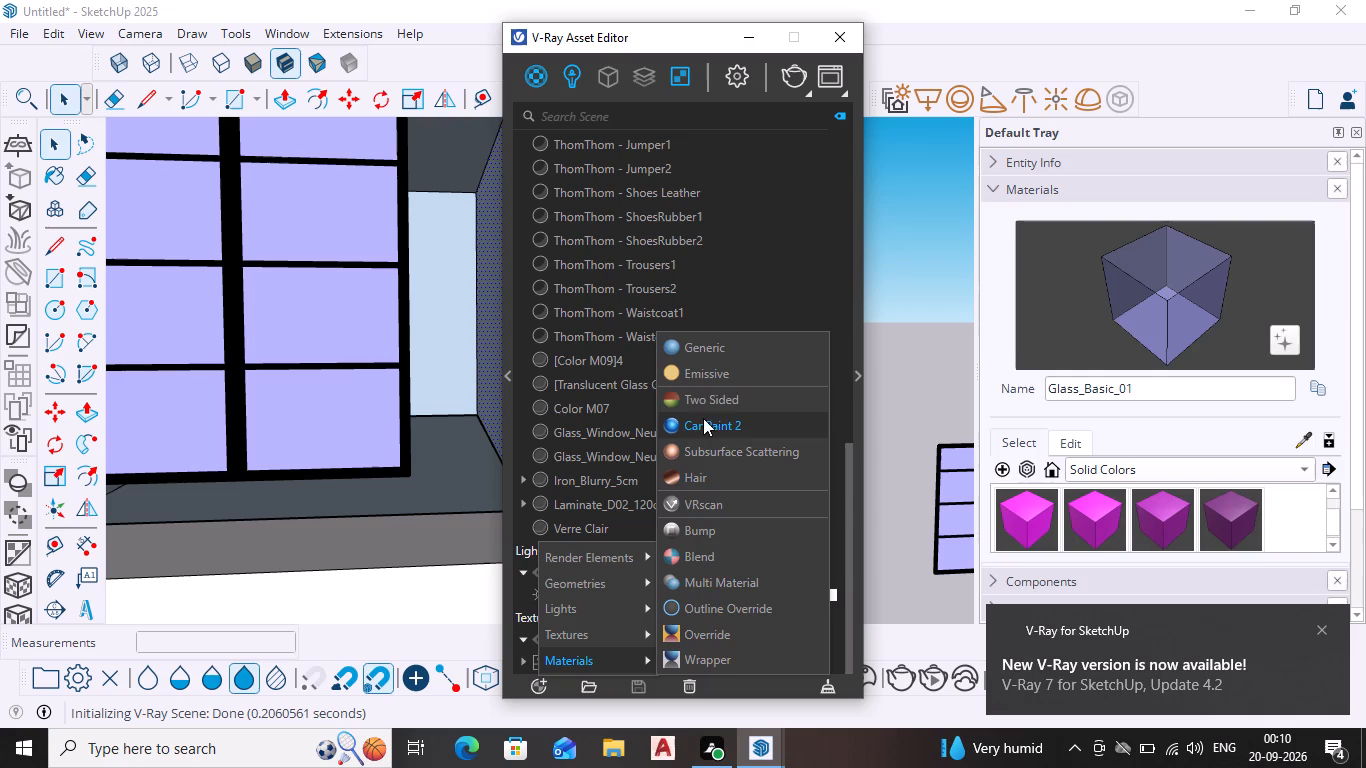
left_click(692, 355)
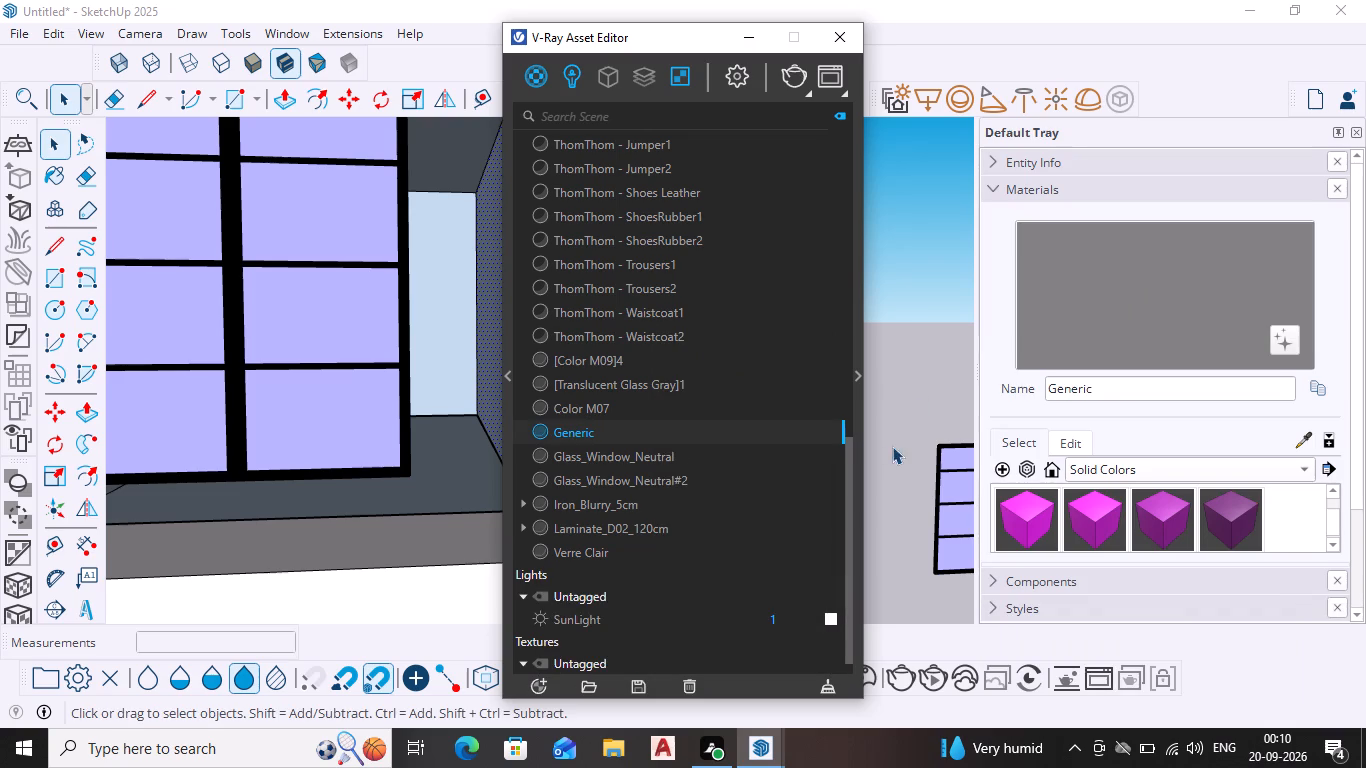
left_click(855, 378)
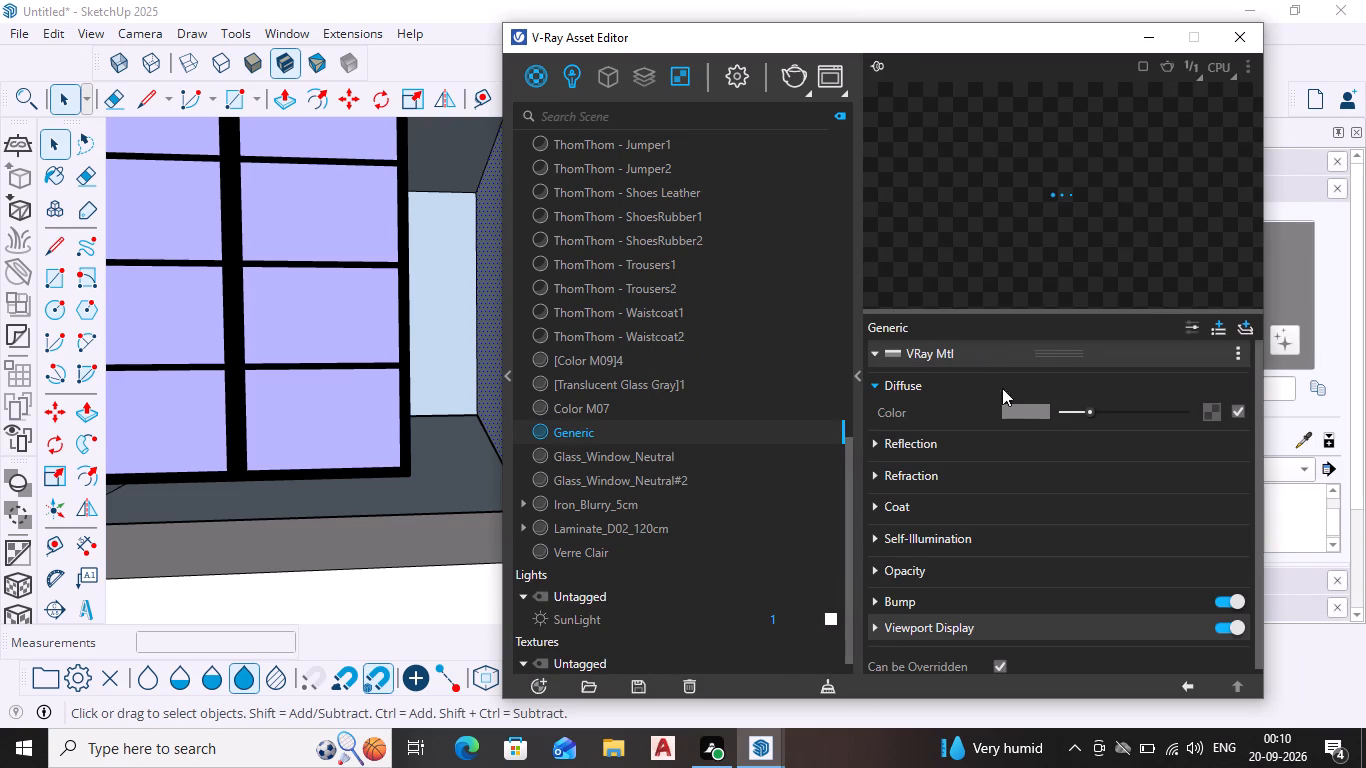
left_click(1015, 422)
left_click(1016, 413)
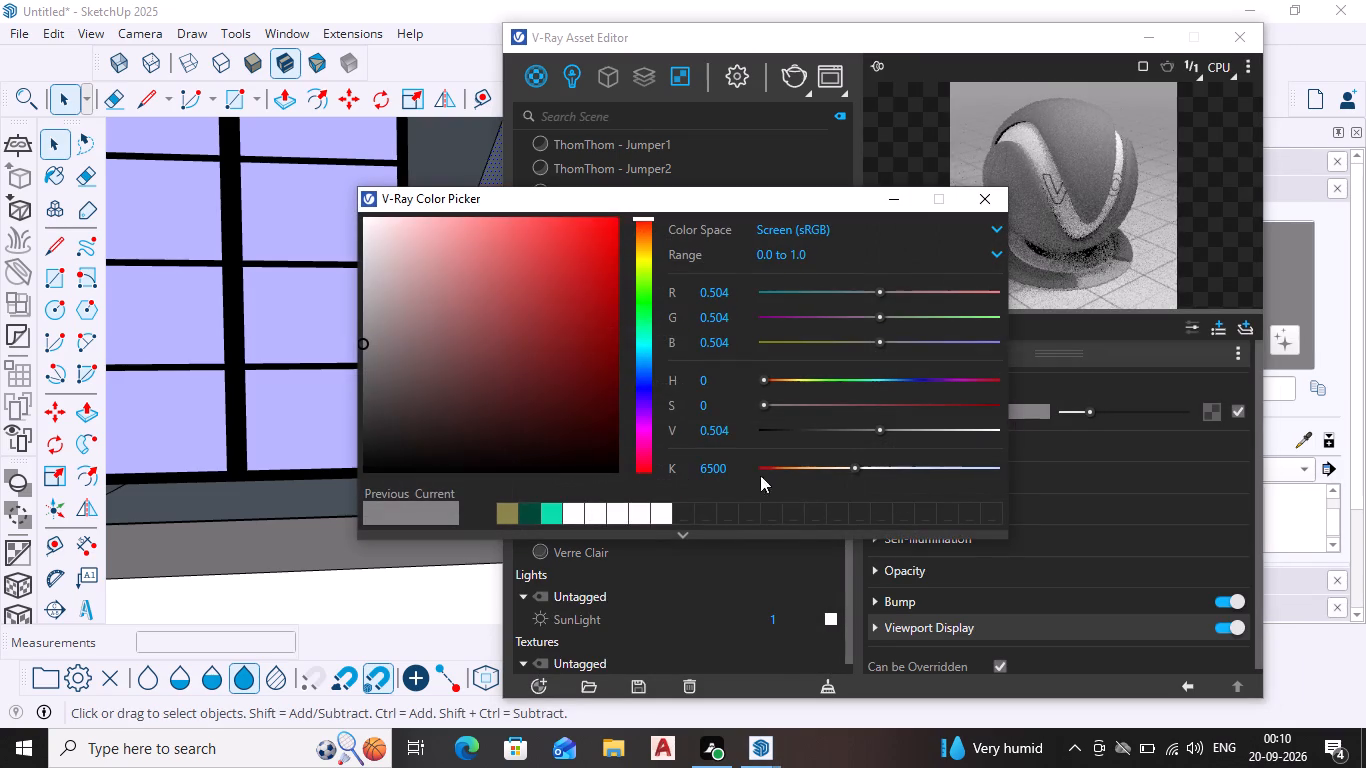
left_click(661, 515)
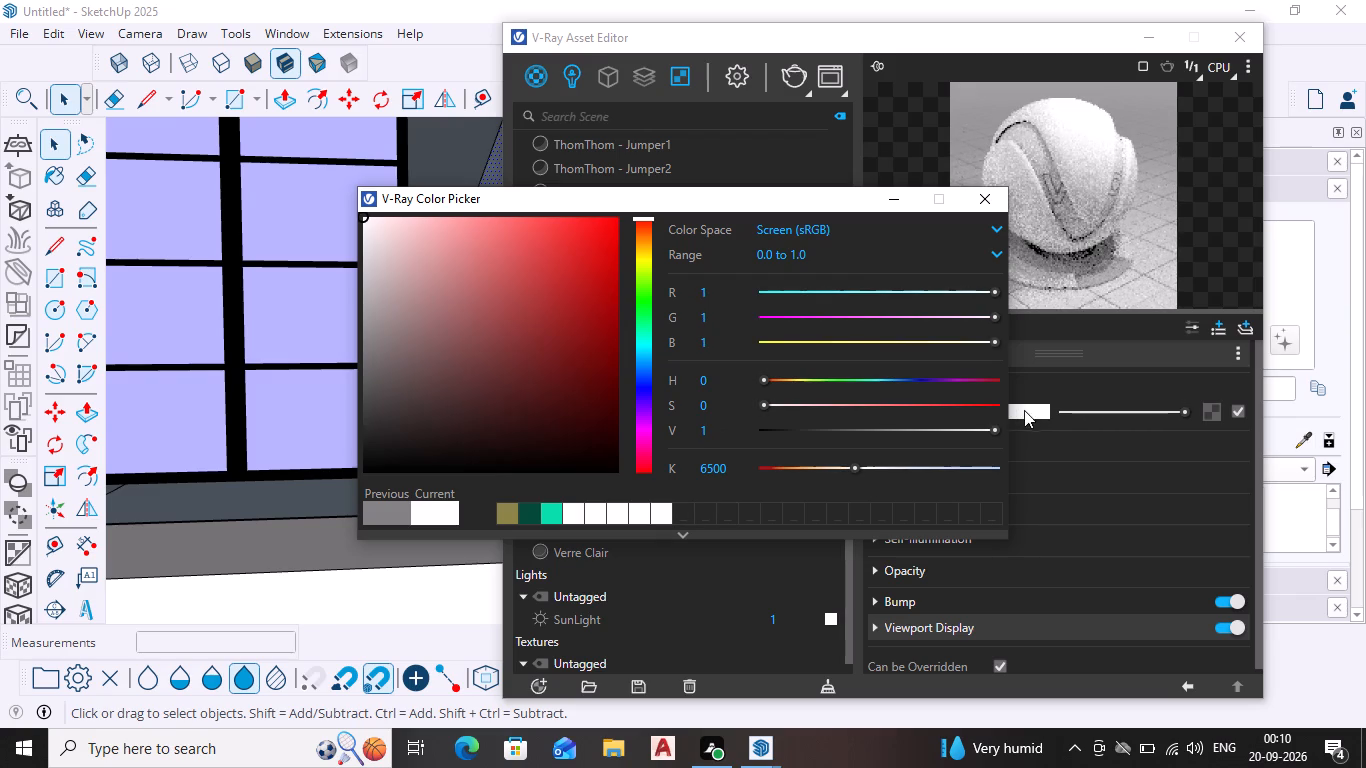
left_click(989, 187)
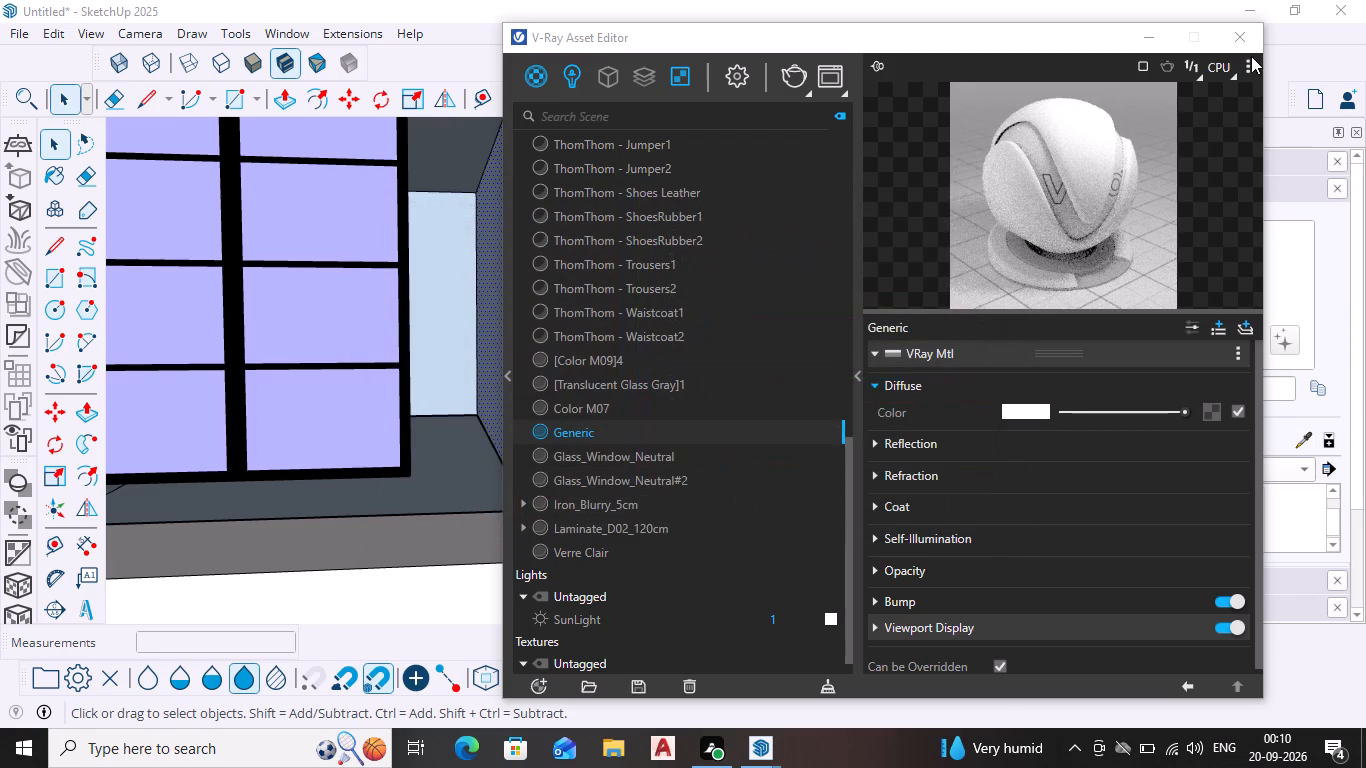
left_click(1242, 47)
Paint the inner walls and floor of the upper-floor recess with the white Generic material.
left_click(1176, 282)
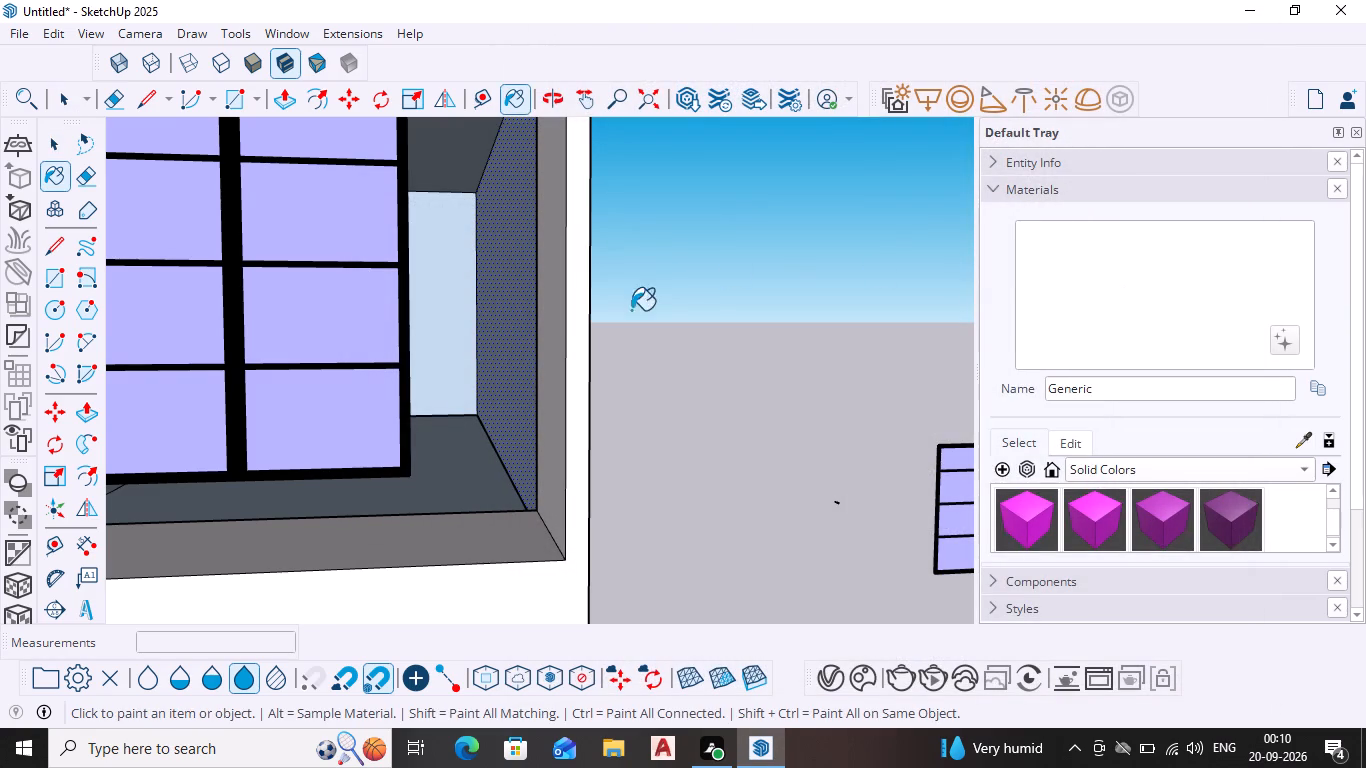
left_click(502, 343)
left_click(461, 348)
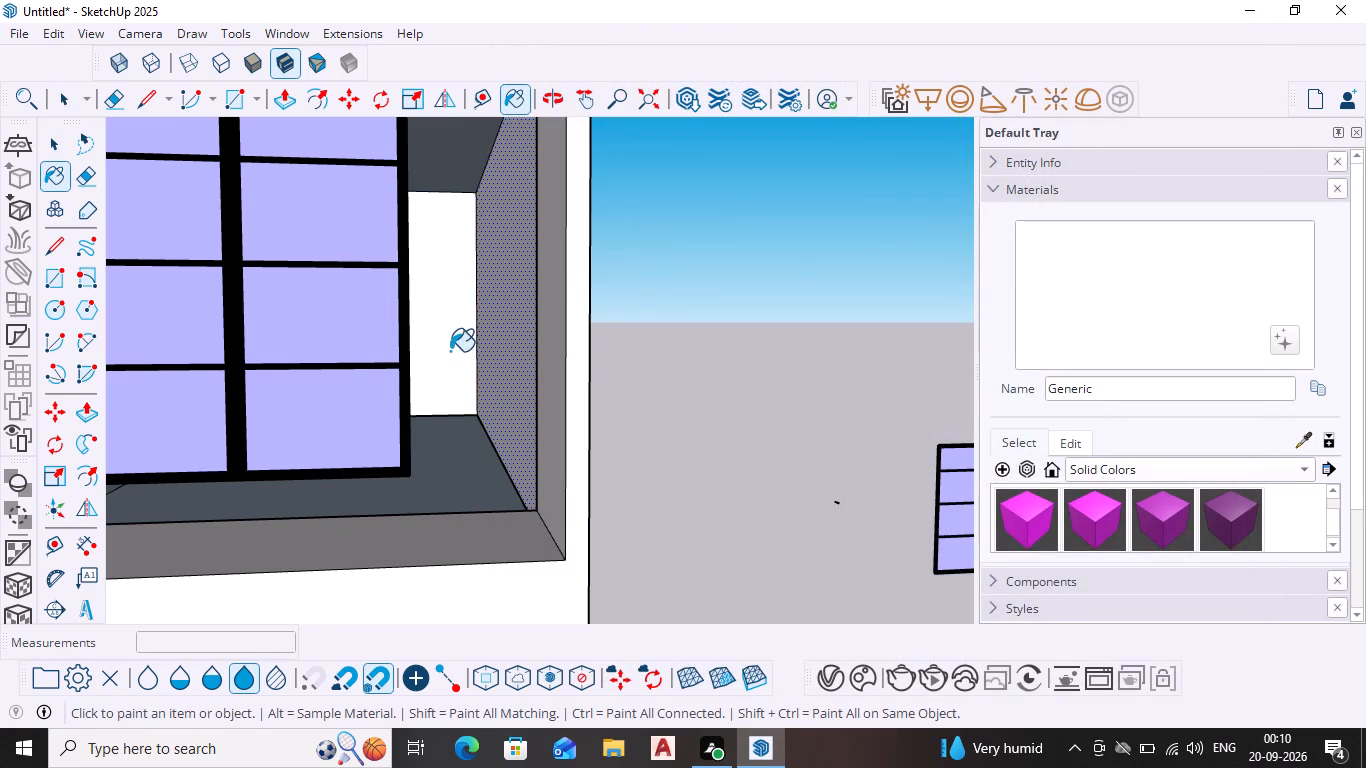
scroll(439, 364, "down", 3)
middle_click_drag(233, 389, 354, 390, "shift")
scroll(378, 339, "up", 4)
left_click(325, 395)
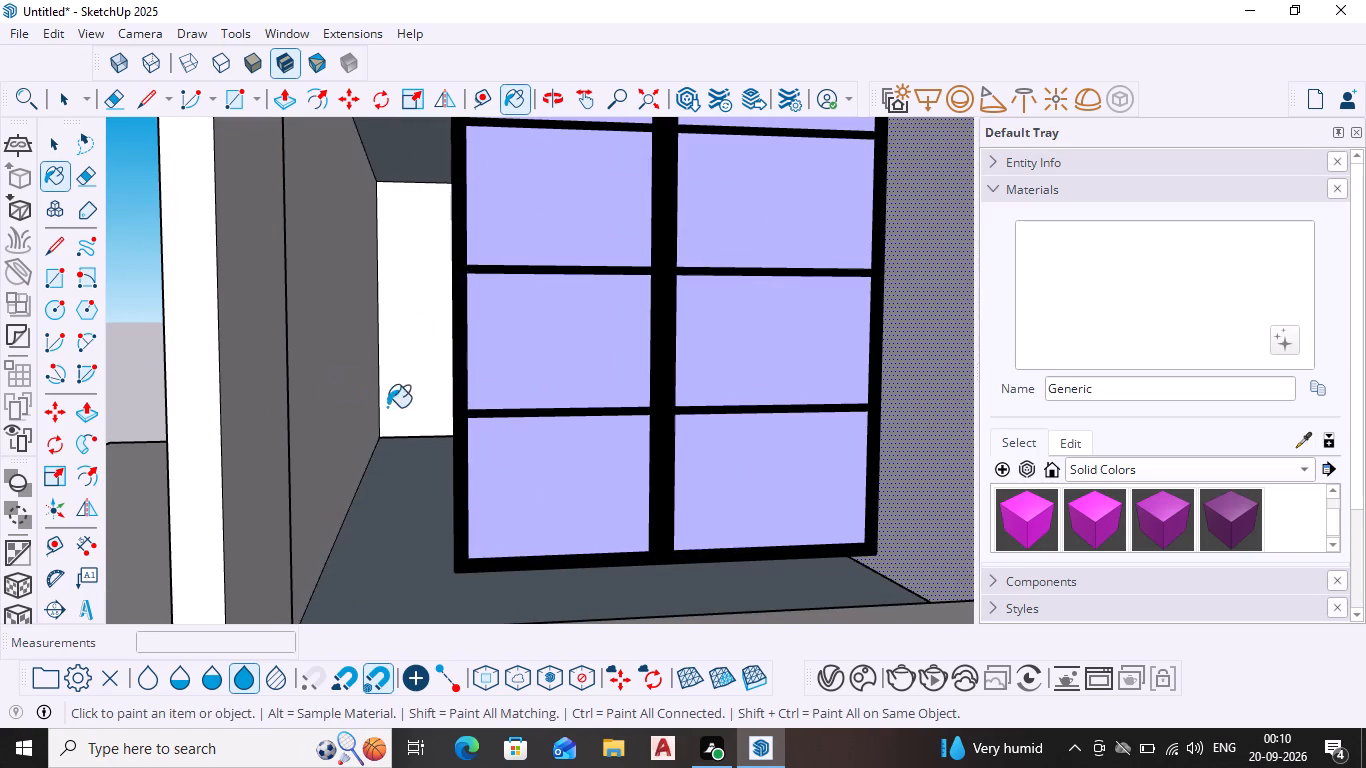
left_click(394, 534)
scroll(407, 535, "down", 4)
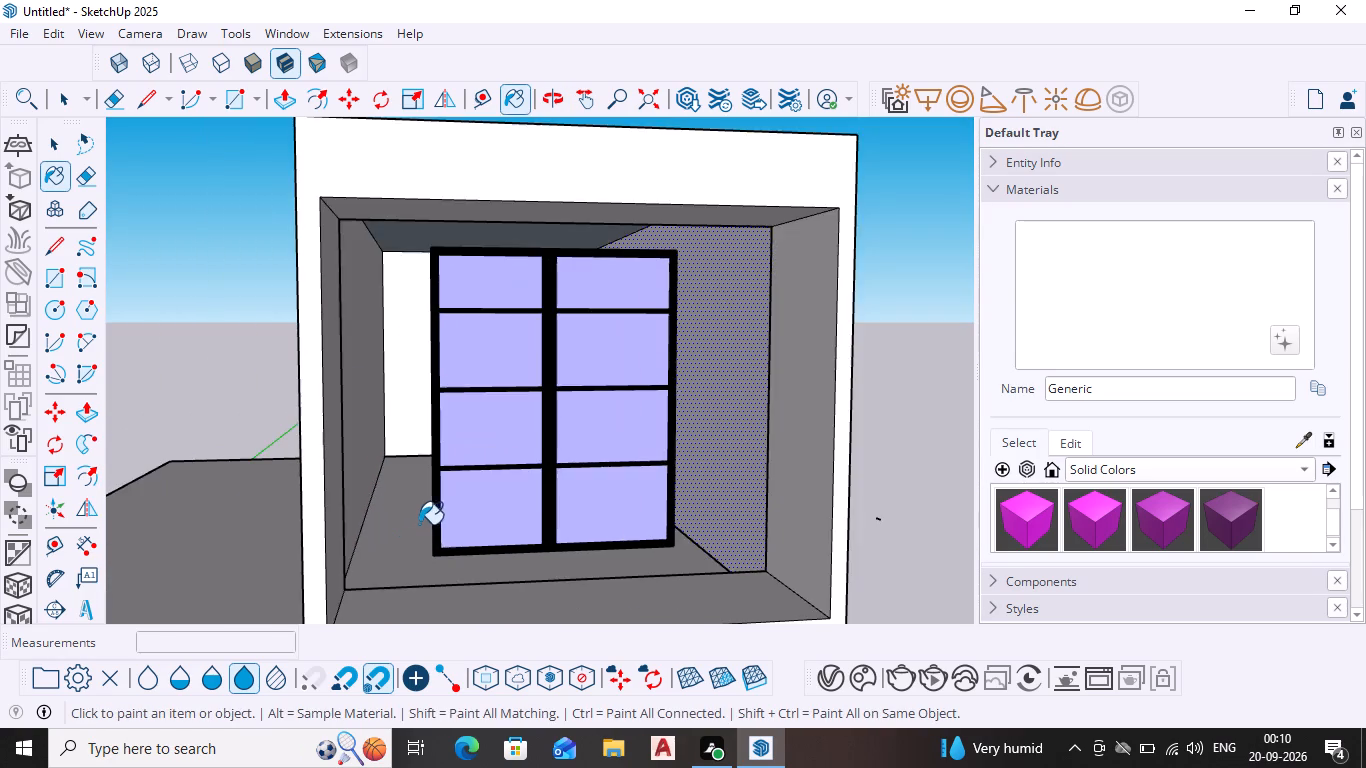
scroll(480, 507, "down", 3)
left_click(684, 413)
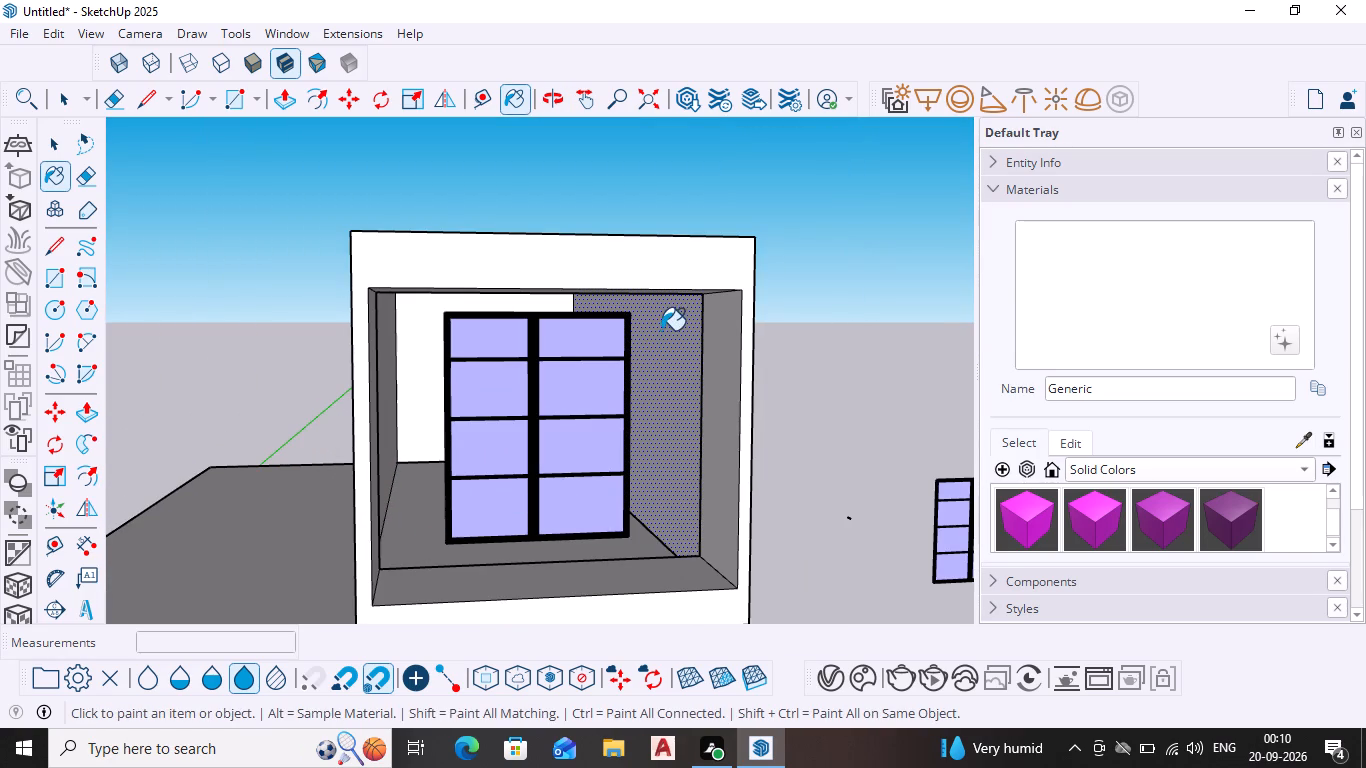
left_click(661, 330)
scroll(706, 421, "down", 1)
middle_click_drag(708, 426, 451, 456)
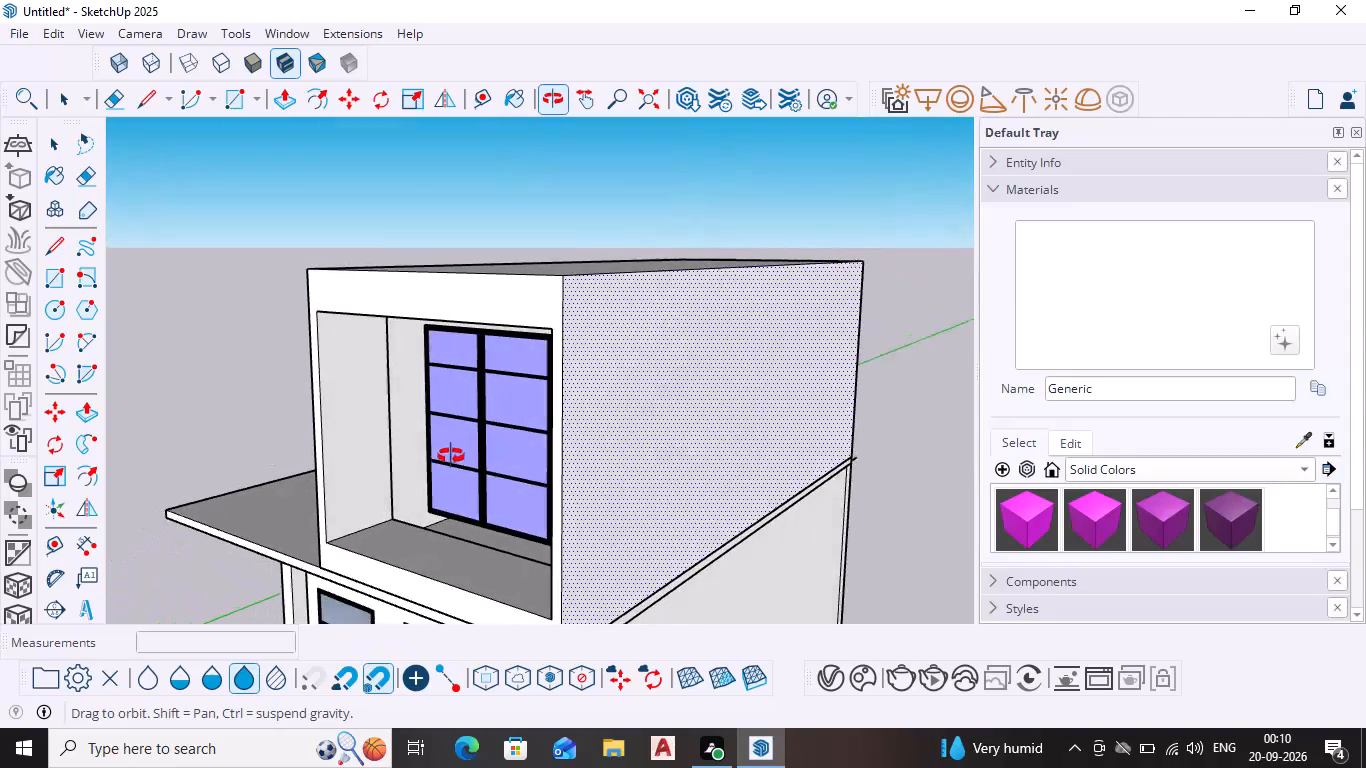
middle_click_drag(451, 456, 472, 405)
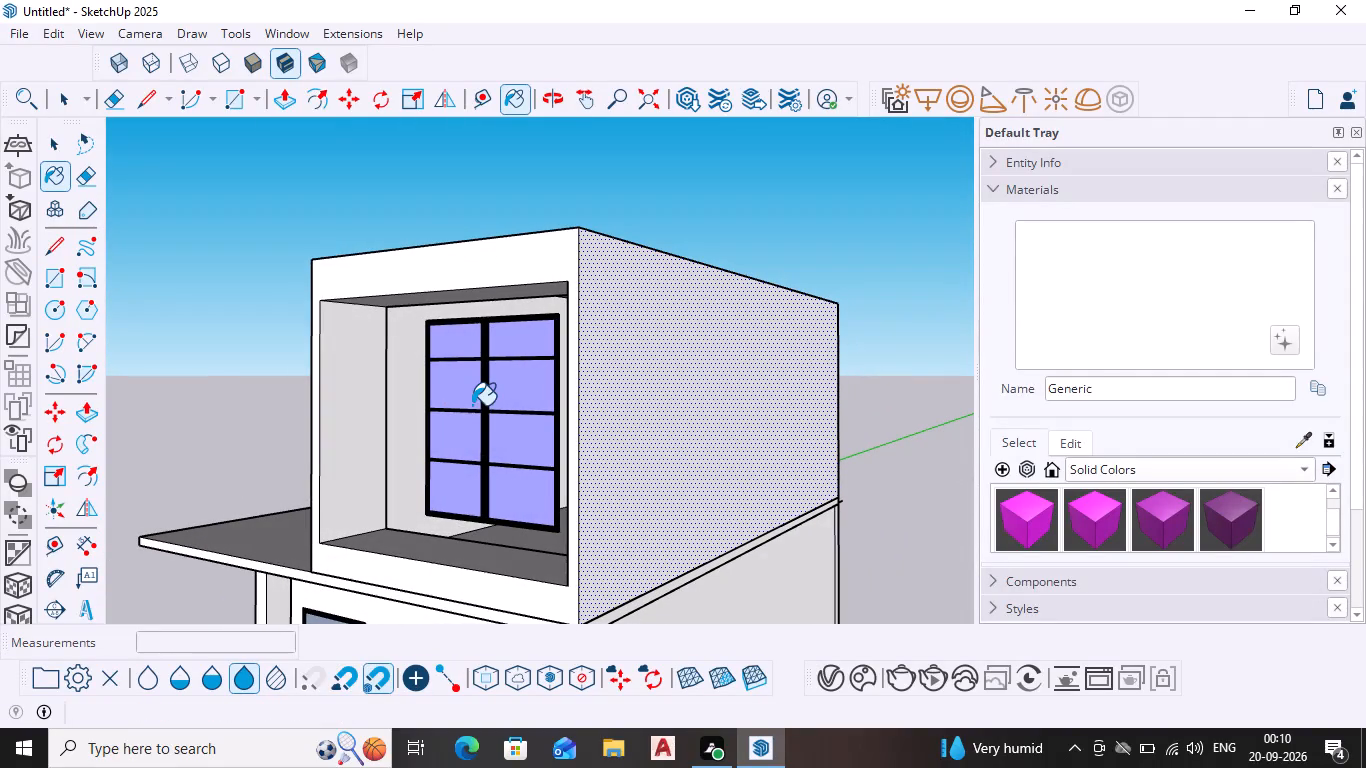
Undo the recess painting and the earlier edits back to before the double window was placed in the upper-floor recess.
key("ctrl+z")
key("ctrl+z")
key("ctrl+z")
key("ctrl+z")
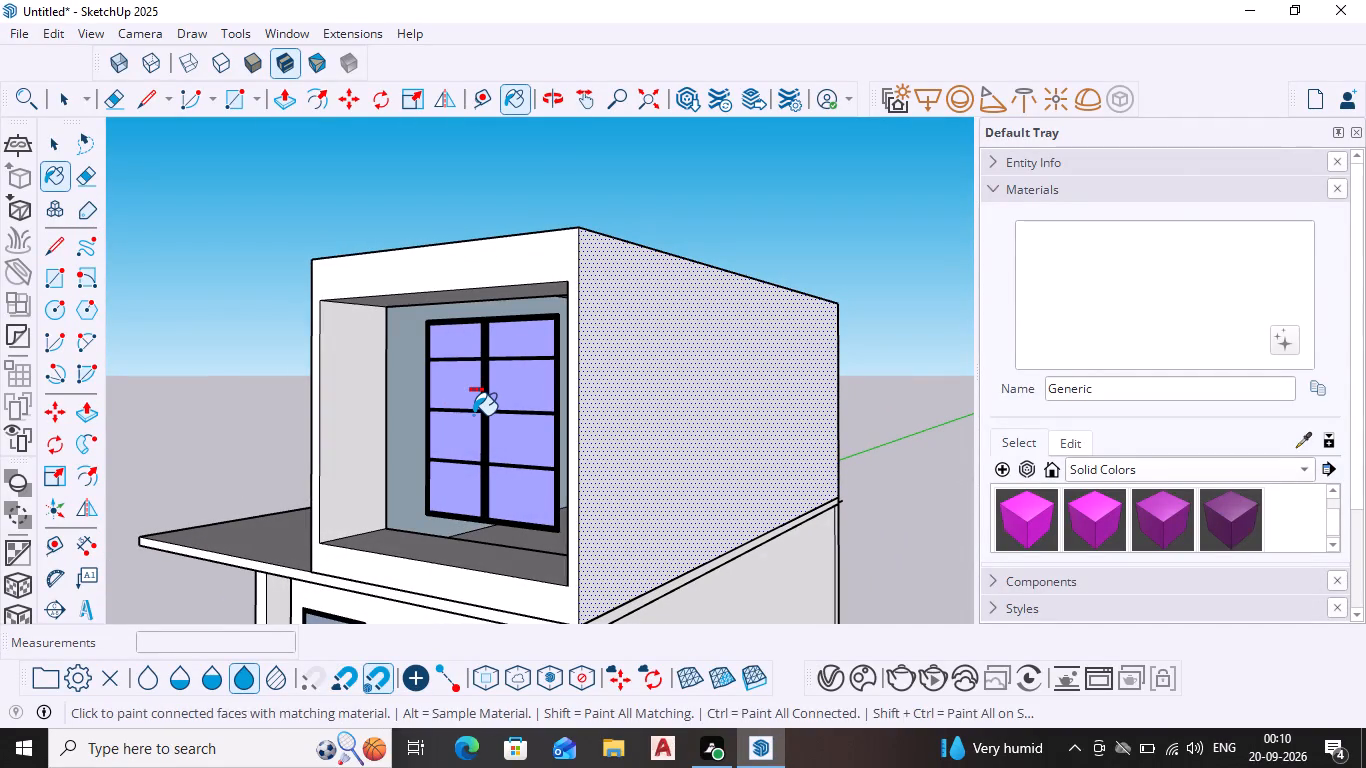
key("ctrl+z")
key("ctrl+z")
key("ctrl+z")
key("ctrl+z")
key("ctrl+z")
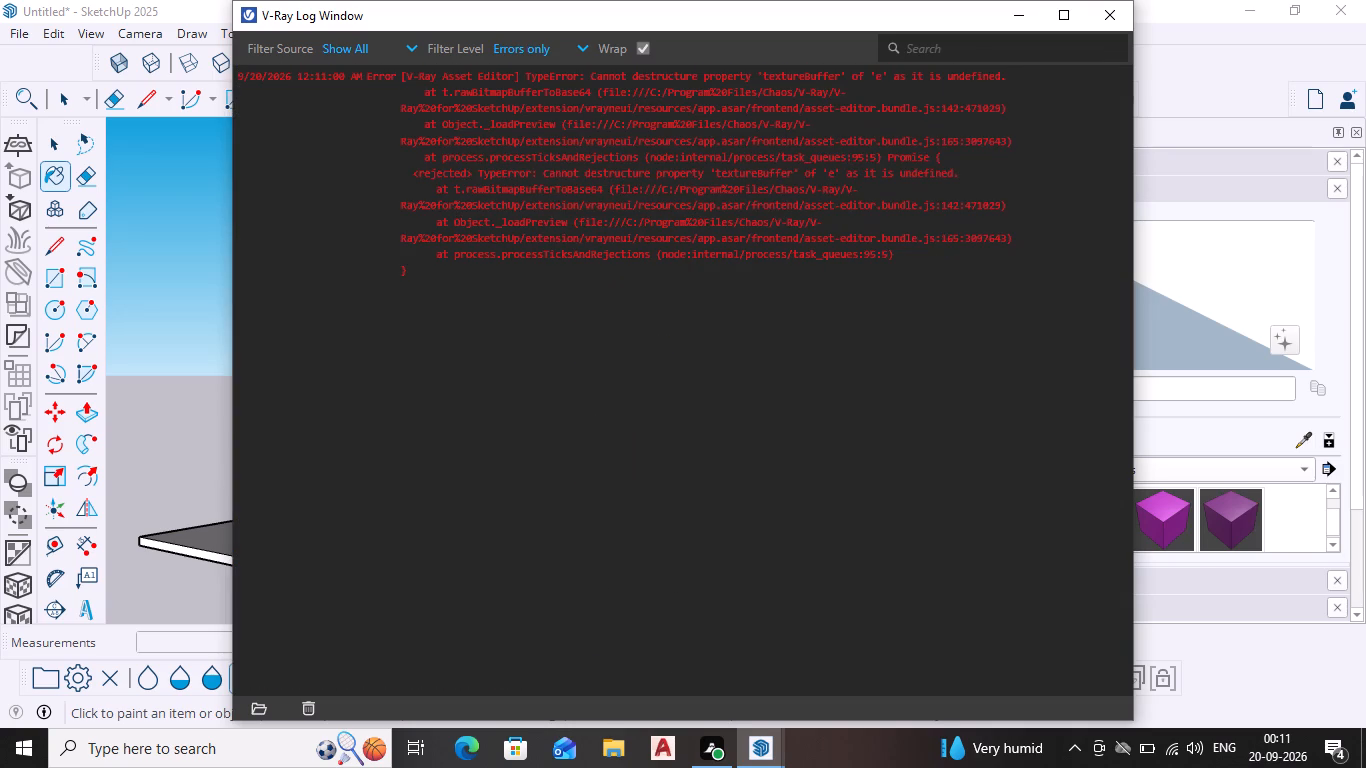
left_click(1118, 26)
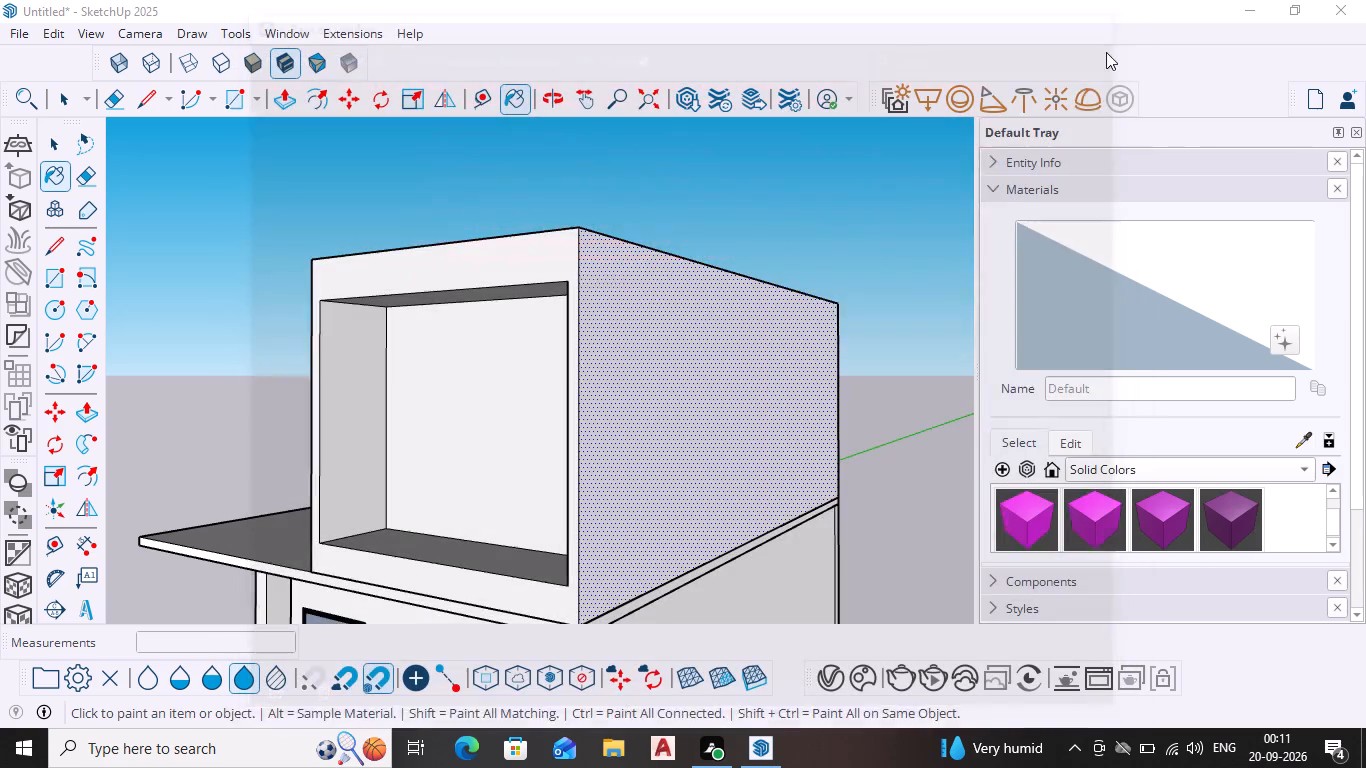
scroll(575, 386, "down", 2)
middle_click_drag(573, 391, 755, 398)
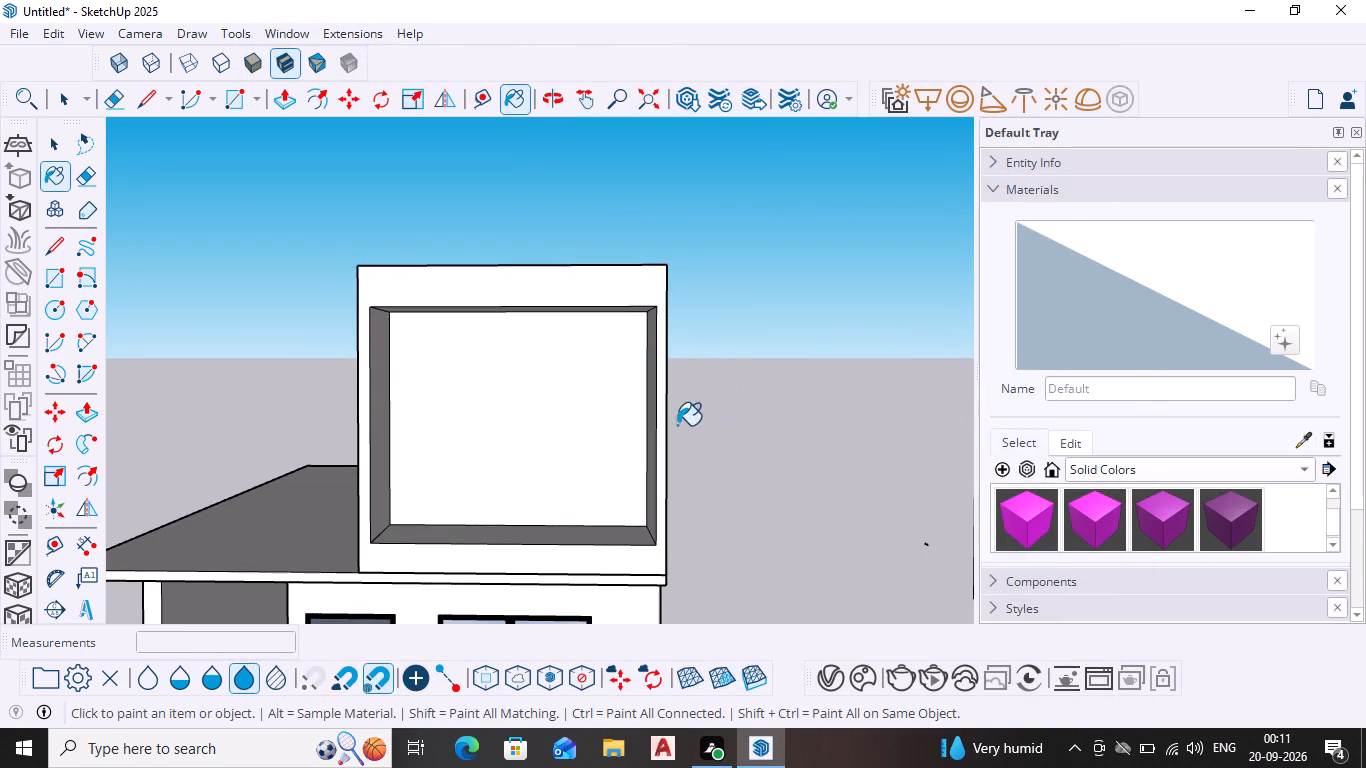
key("ctrl+z")
key("Escape")
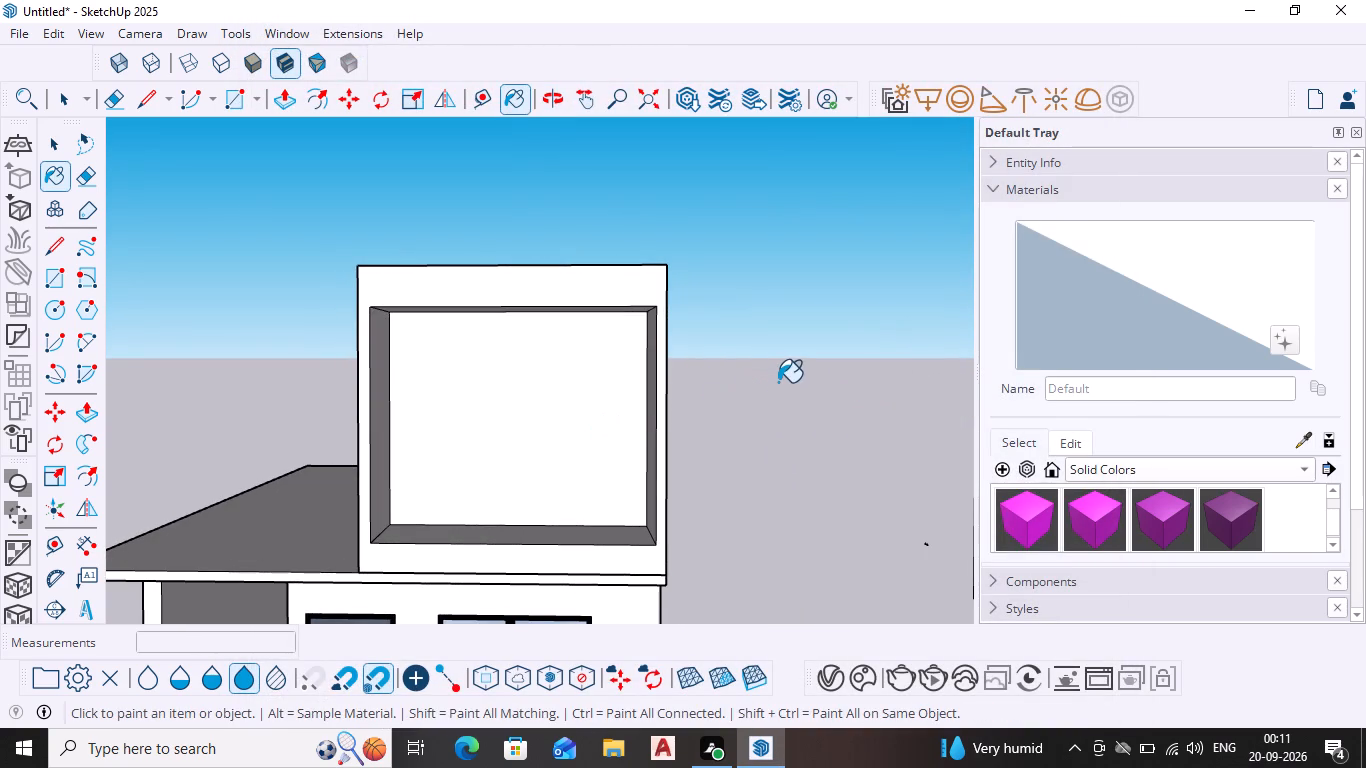
Push/Pull the back face of the upper-floor recess about 6 7/16" toward the front.
key("space")
left_click(778, 379)
left_click(507, 443)
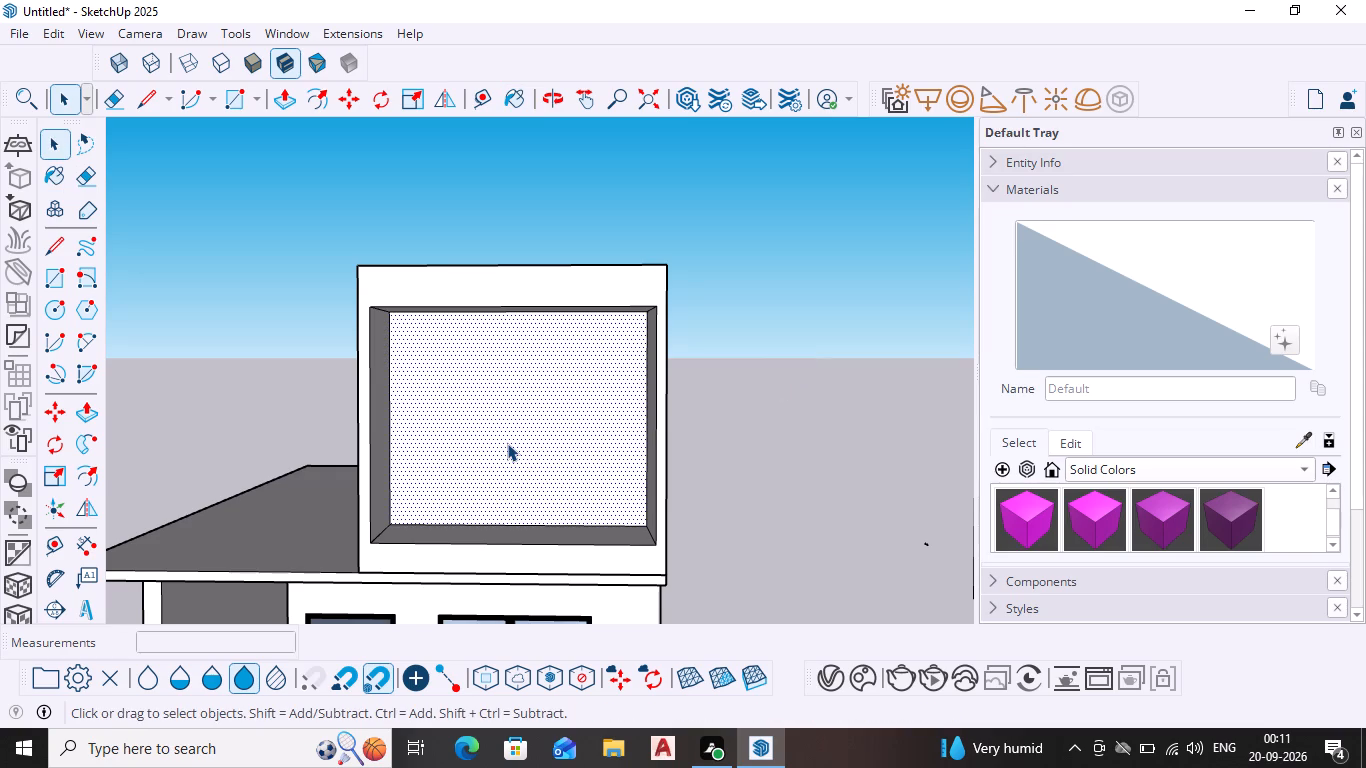
left_click_drag(507, 443, 501, 478)
key("p")
key("Return")
left_click(501, 458)
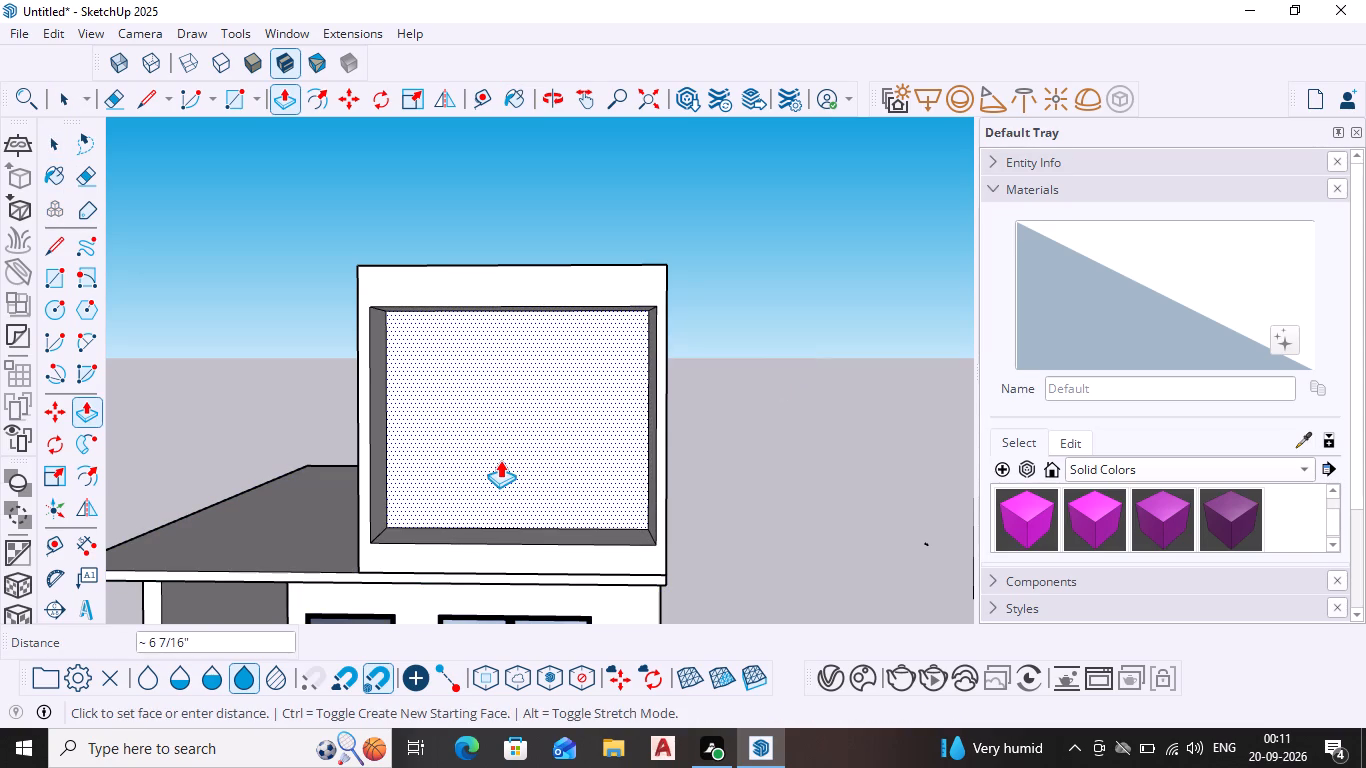
left_click(500, 460)
key("space")
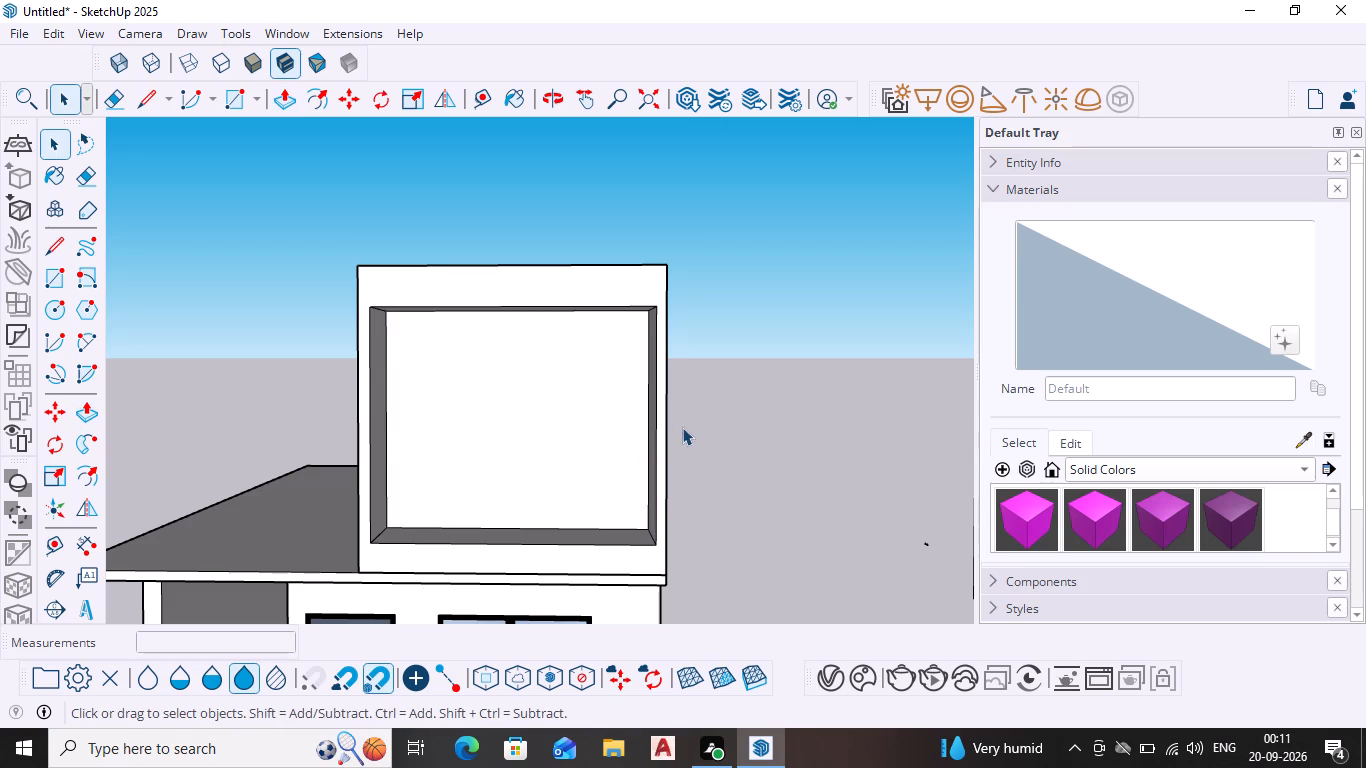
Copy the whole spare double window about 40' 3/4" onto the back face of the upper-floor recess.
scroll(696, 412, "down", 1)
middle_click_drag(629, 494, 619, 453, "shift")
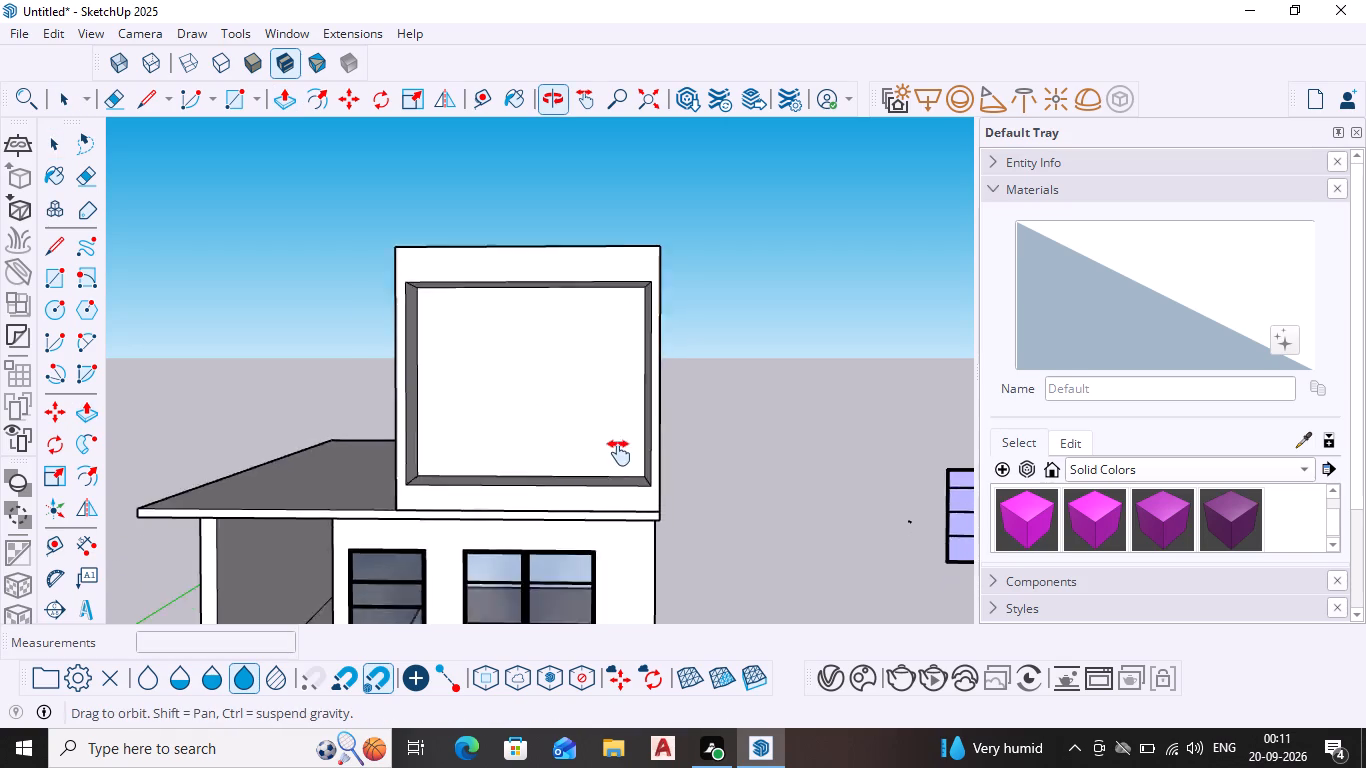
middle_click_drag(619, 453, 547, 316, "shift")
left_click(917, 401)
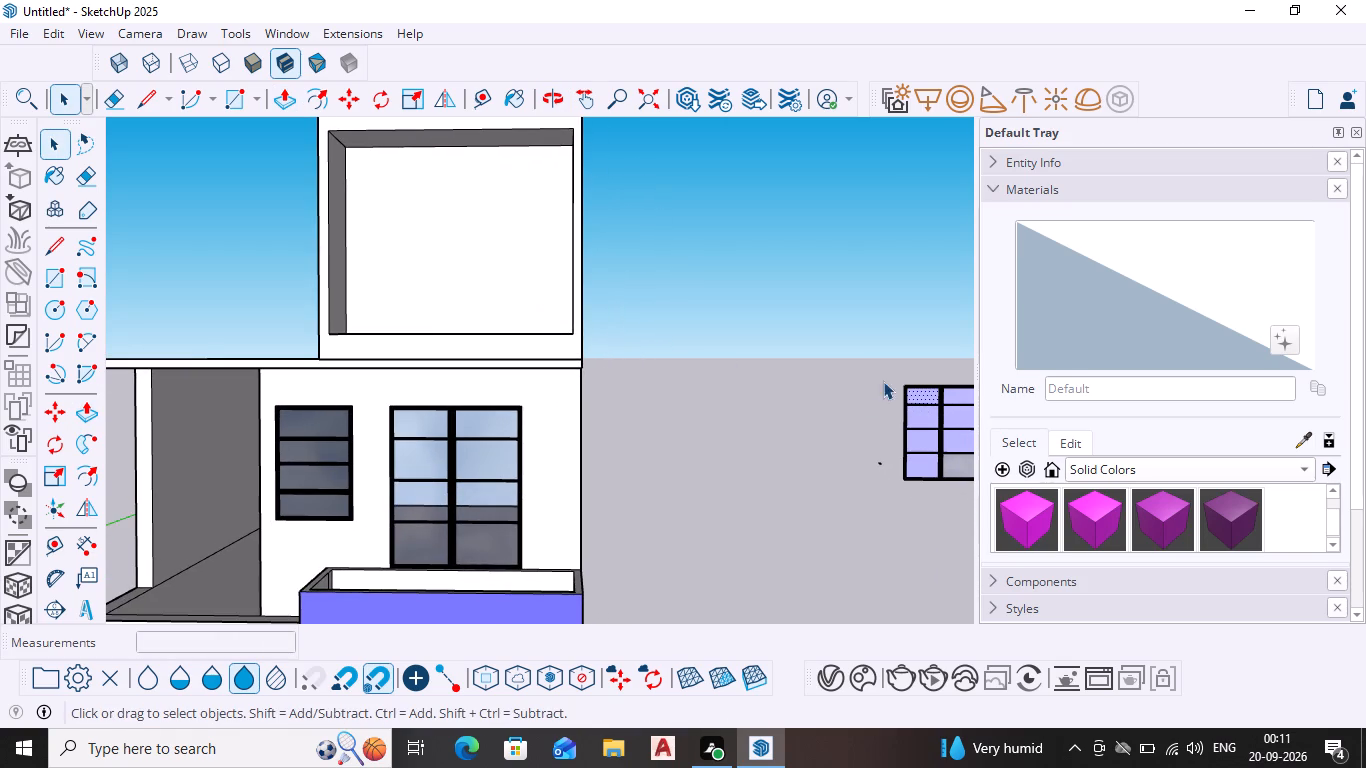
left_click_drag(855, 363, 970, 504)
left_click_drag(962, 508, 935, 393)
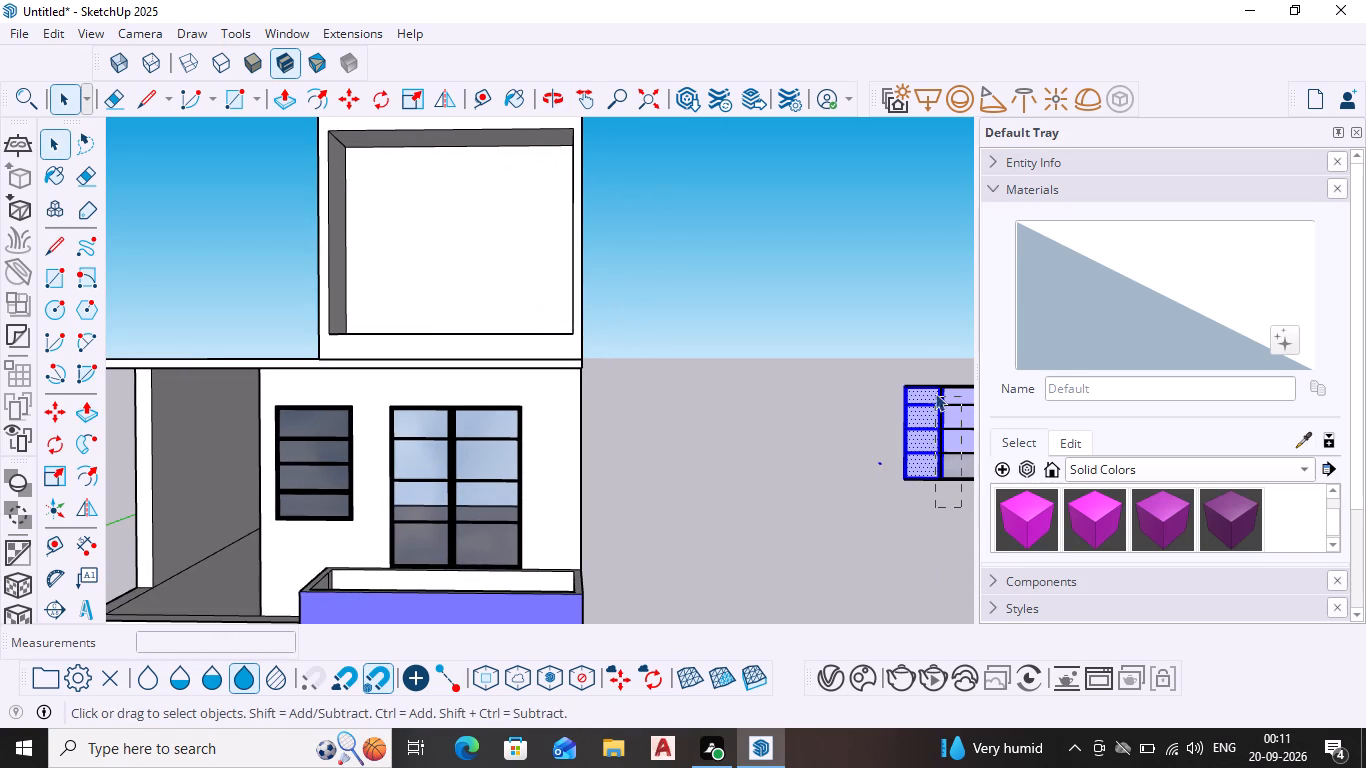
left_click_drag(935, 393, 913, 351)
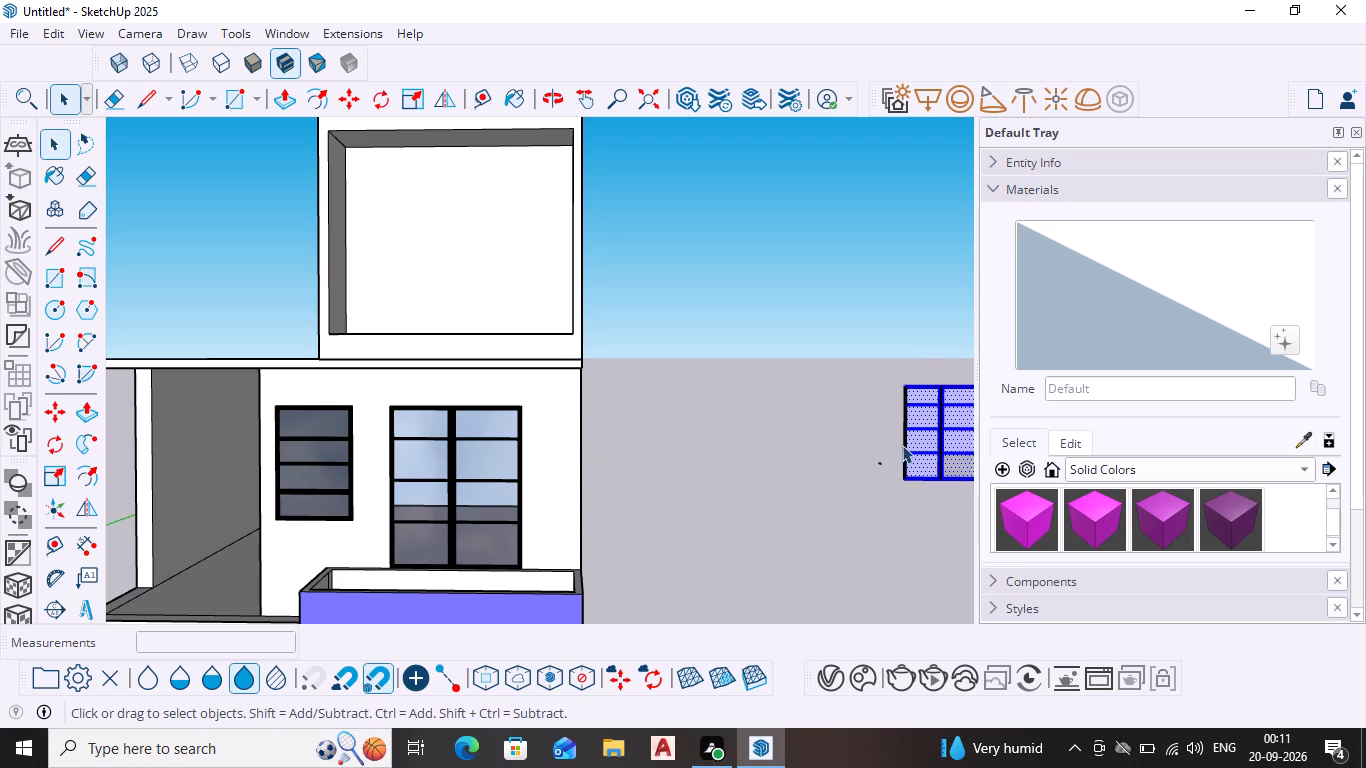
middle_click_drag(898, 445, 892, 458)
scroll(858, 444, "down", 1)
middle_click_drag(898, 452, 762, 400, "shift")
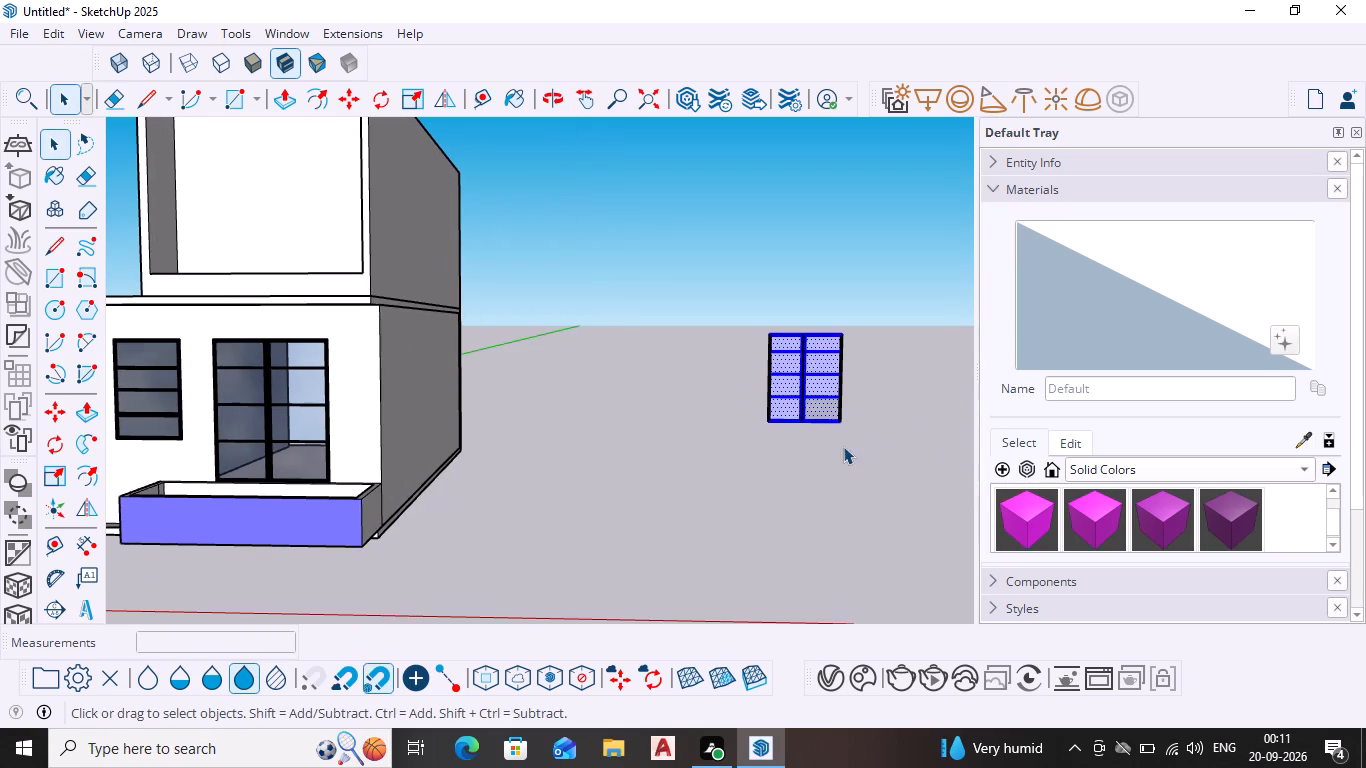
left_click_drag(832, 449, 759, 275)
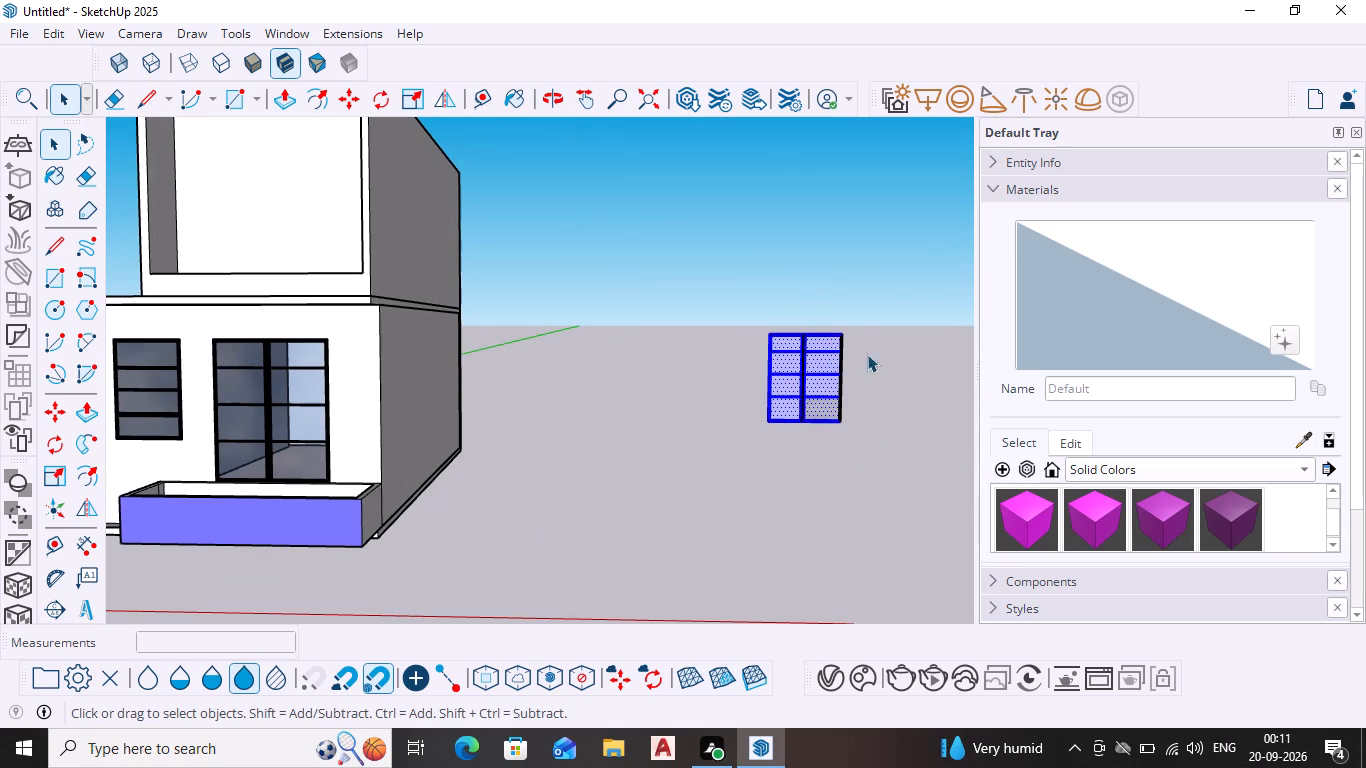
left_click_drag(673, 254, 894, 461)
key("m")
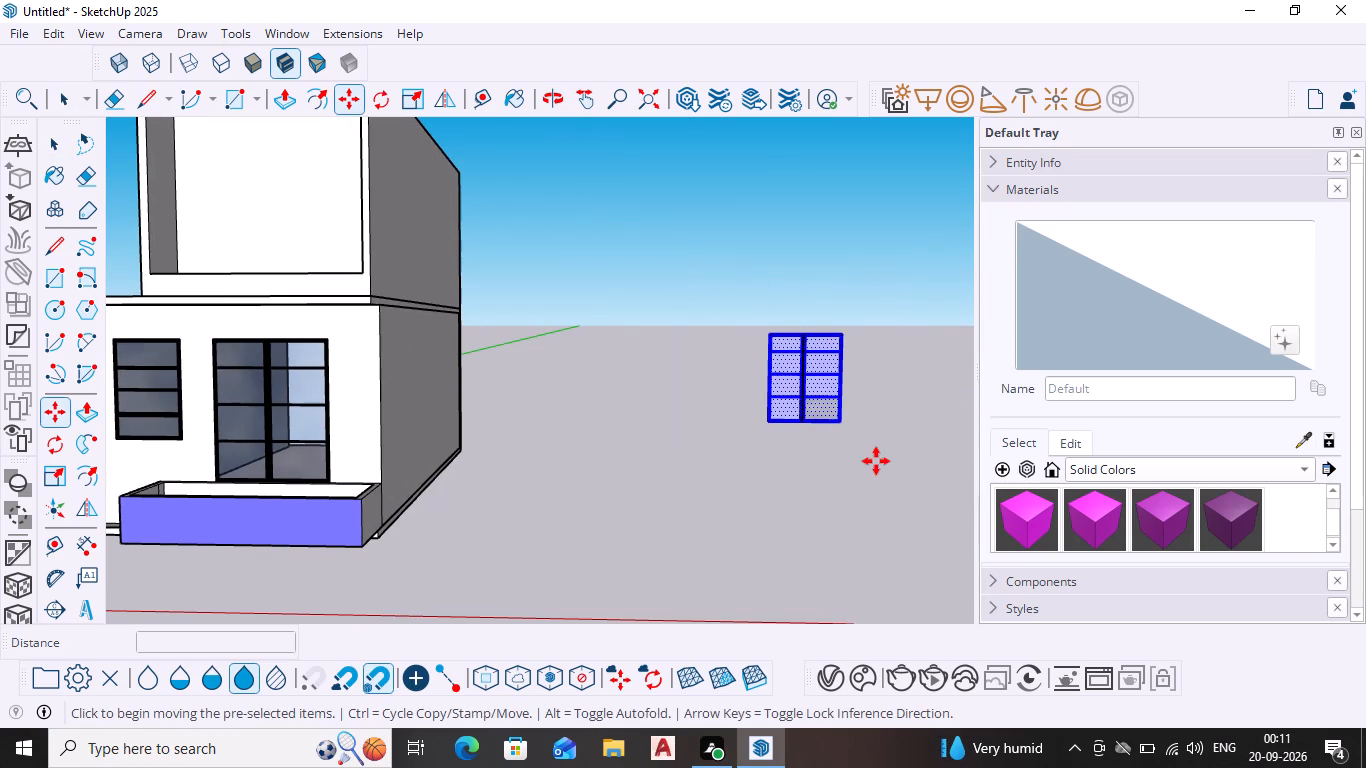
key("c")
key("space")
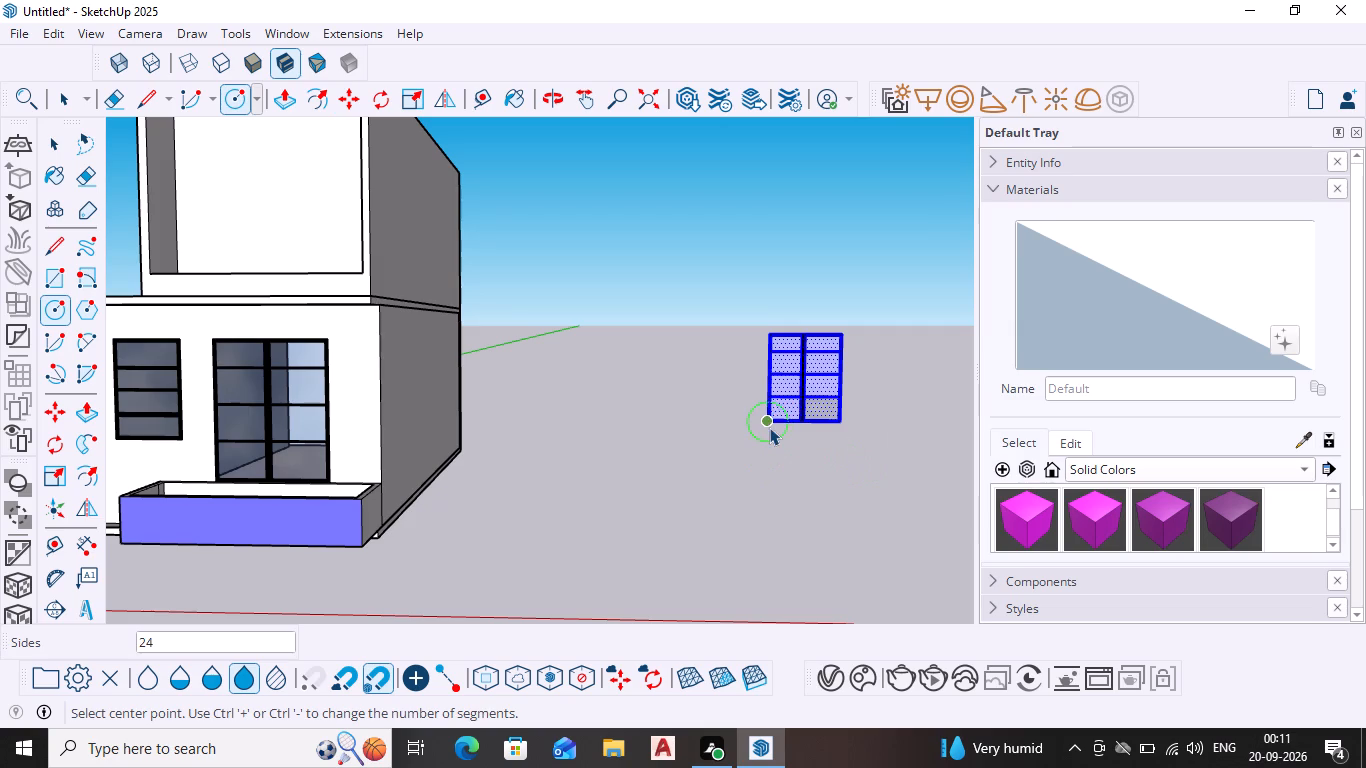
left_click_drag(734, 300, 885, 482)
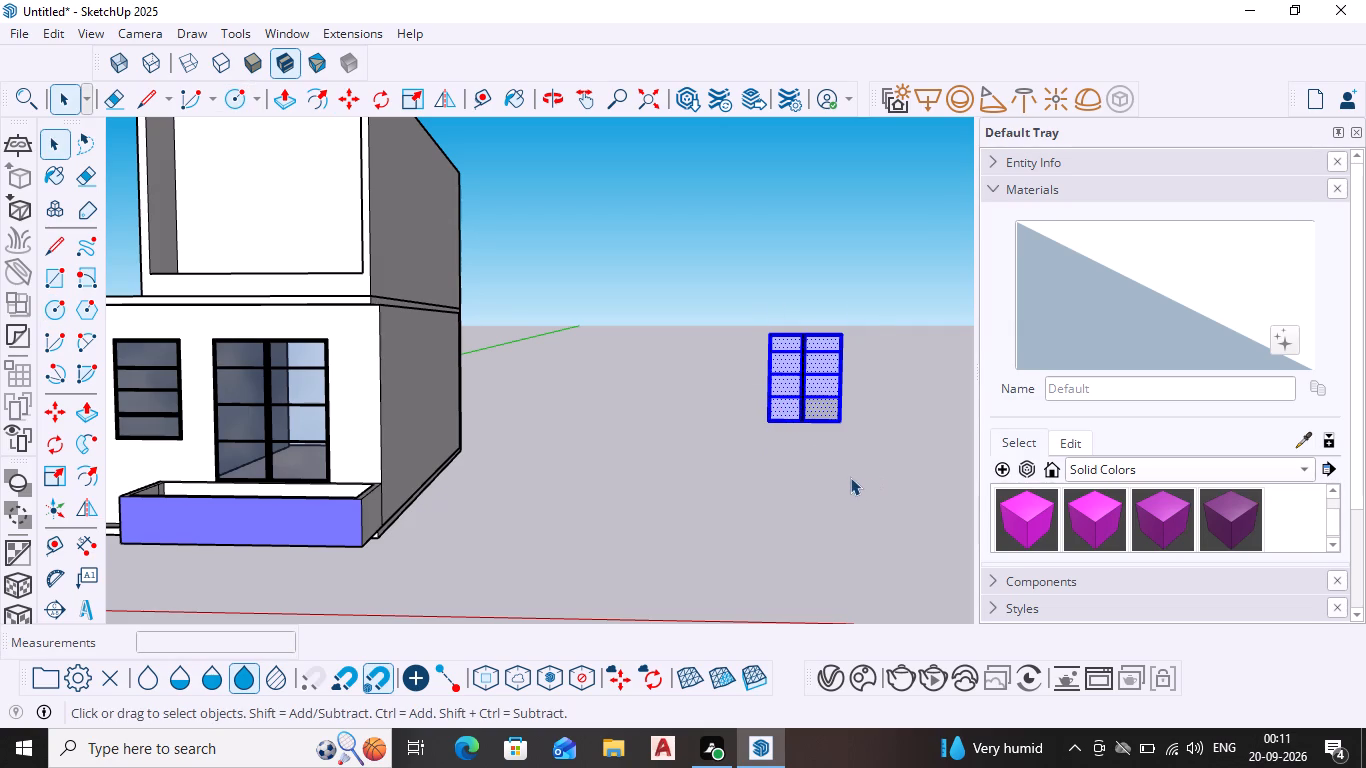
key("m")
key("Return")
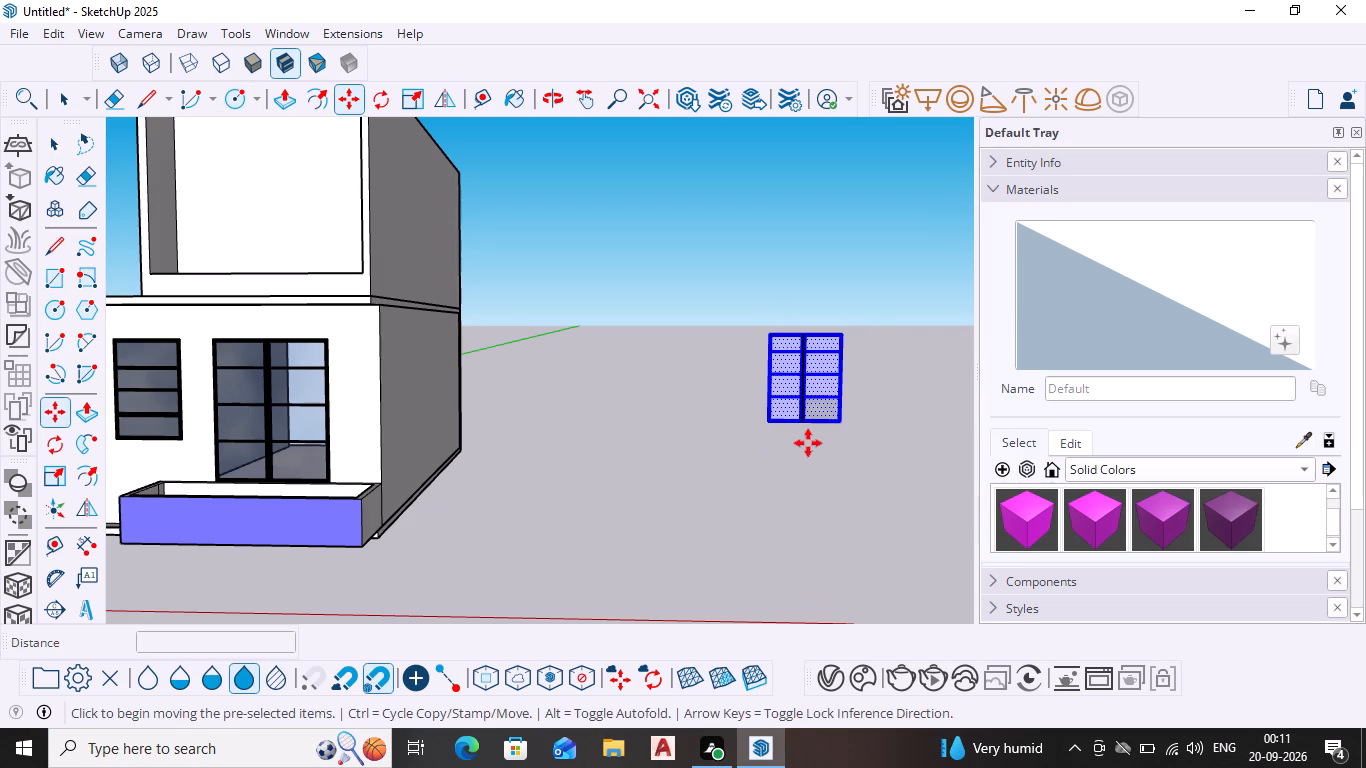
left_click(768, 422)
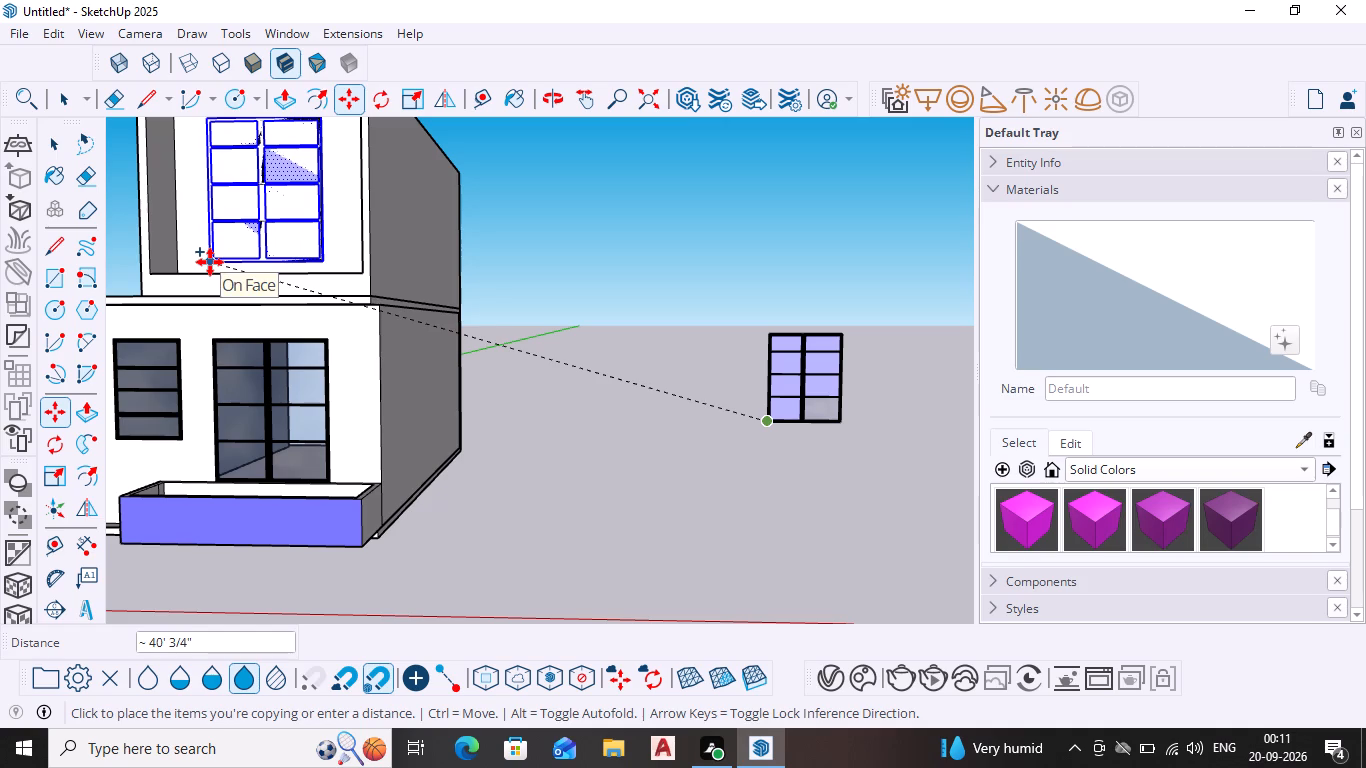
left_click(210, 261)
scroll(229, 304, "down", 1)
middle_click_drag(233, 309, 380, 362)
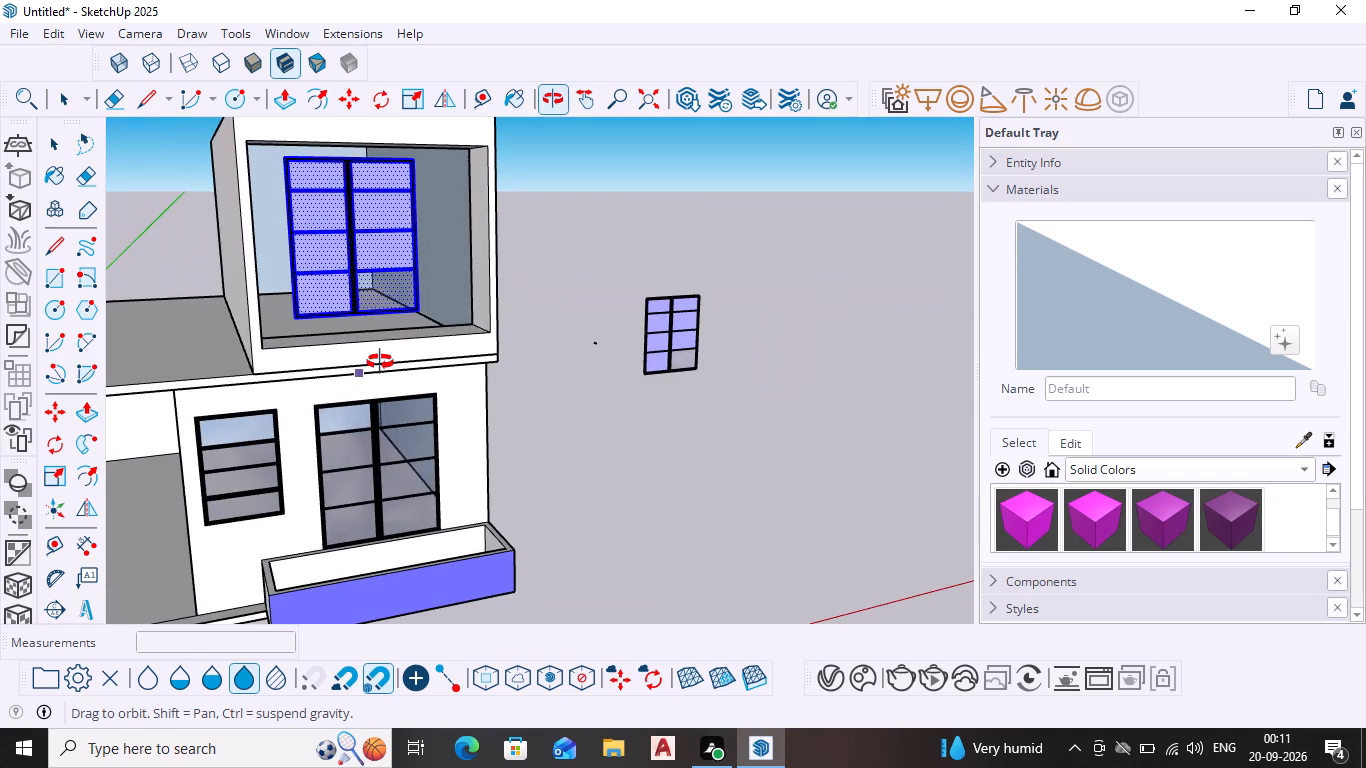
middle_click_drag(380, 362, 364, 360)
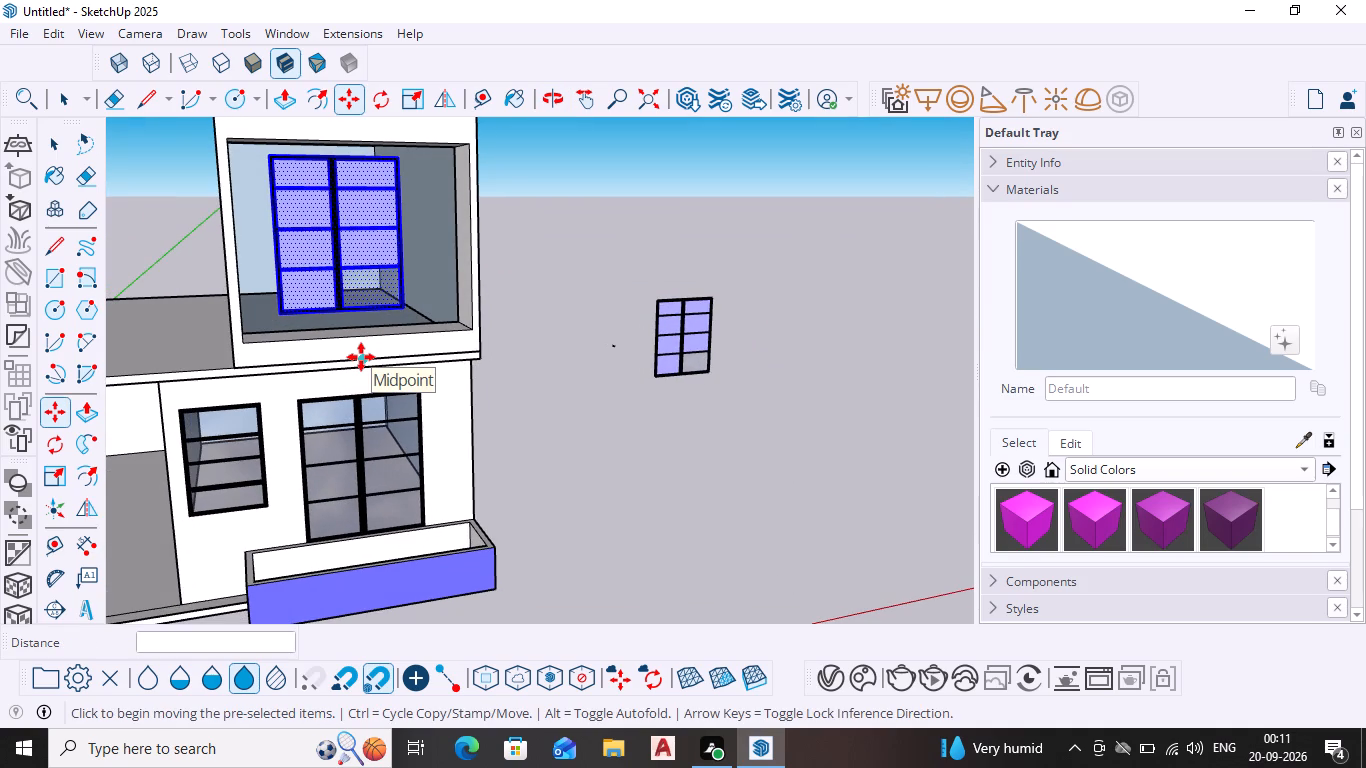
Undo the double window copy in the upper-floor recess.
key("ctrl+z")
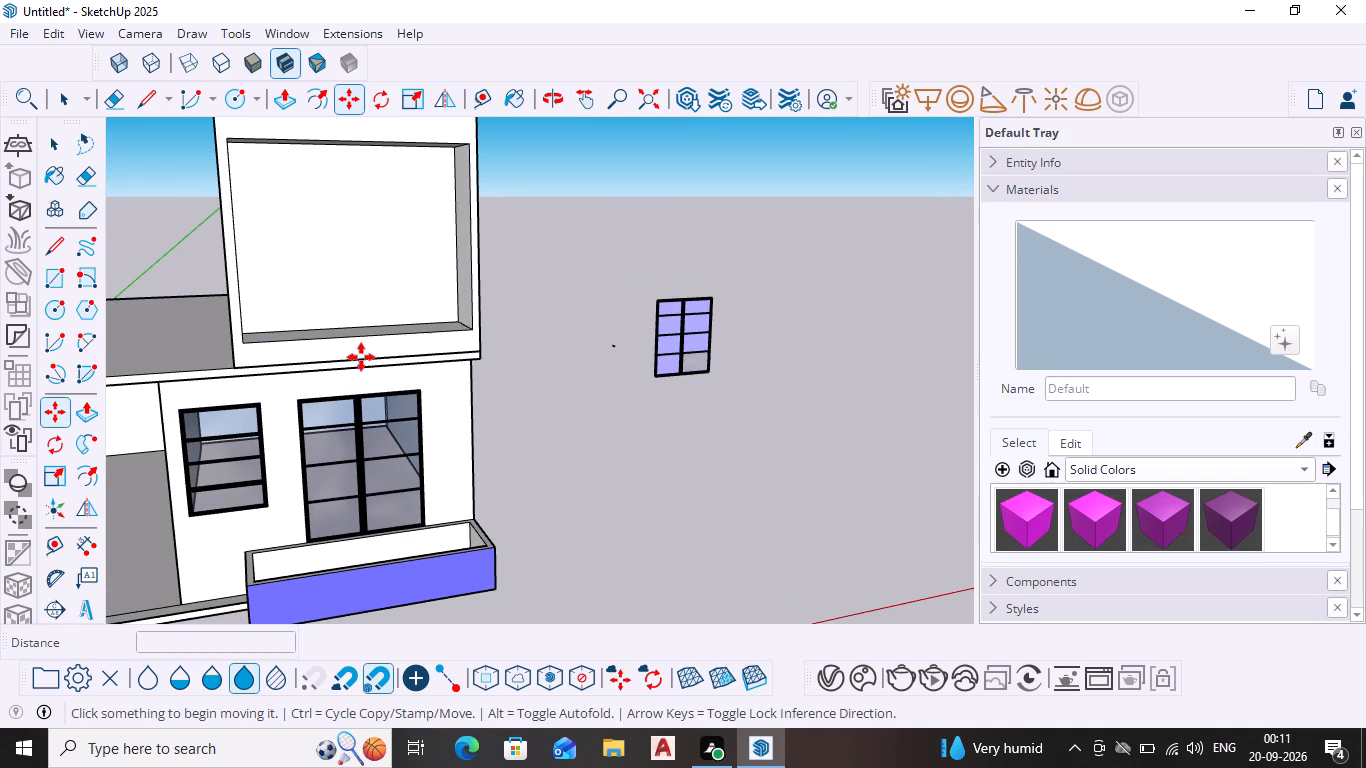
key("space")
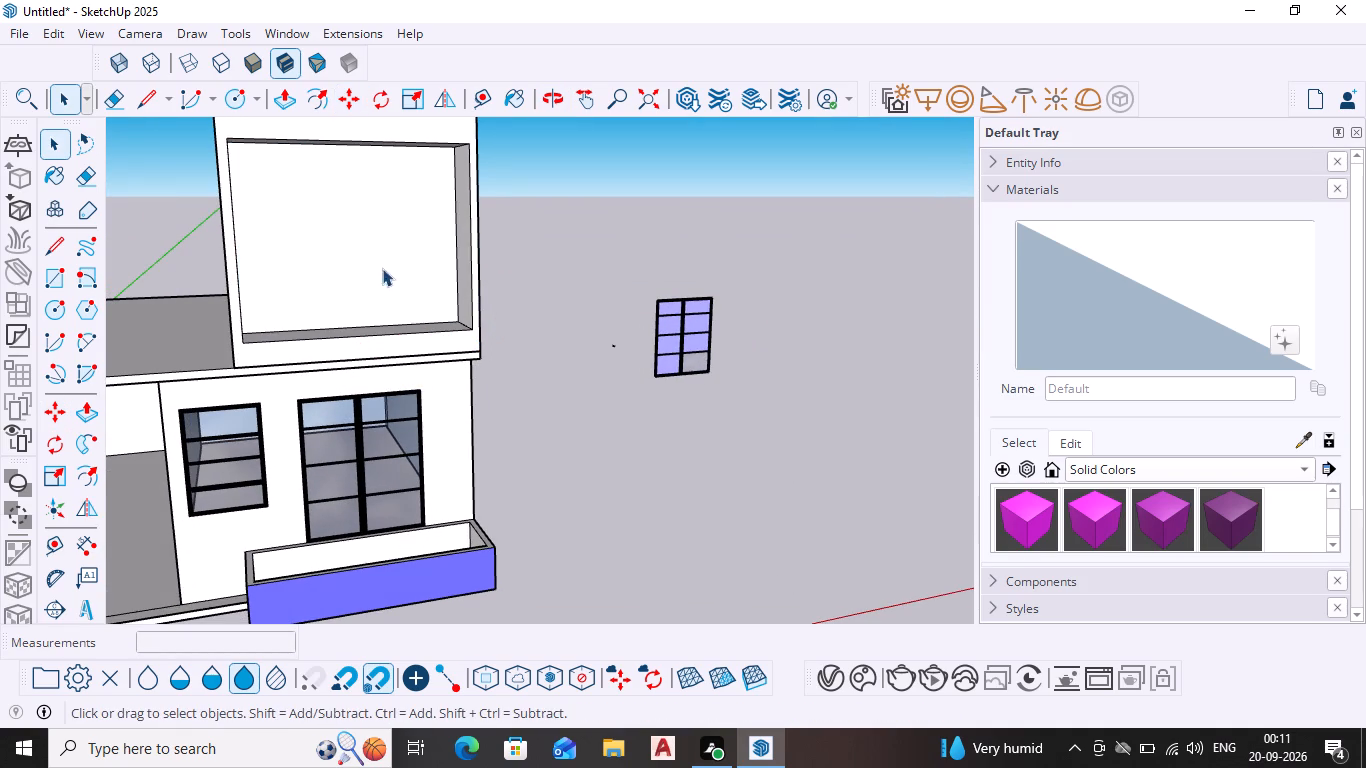
Draw a rectangle about 5' 8 9/16" by 4' 1 5/16" in the middle of the upper-floor recess's back face.
scroll(382, 267, "up", 5)
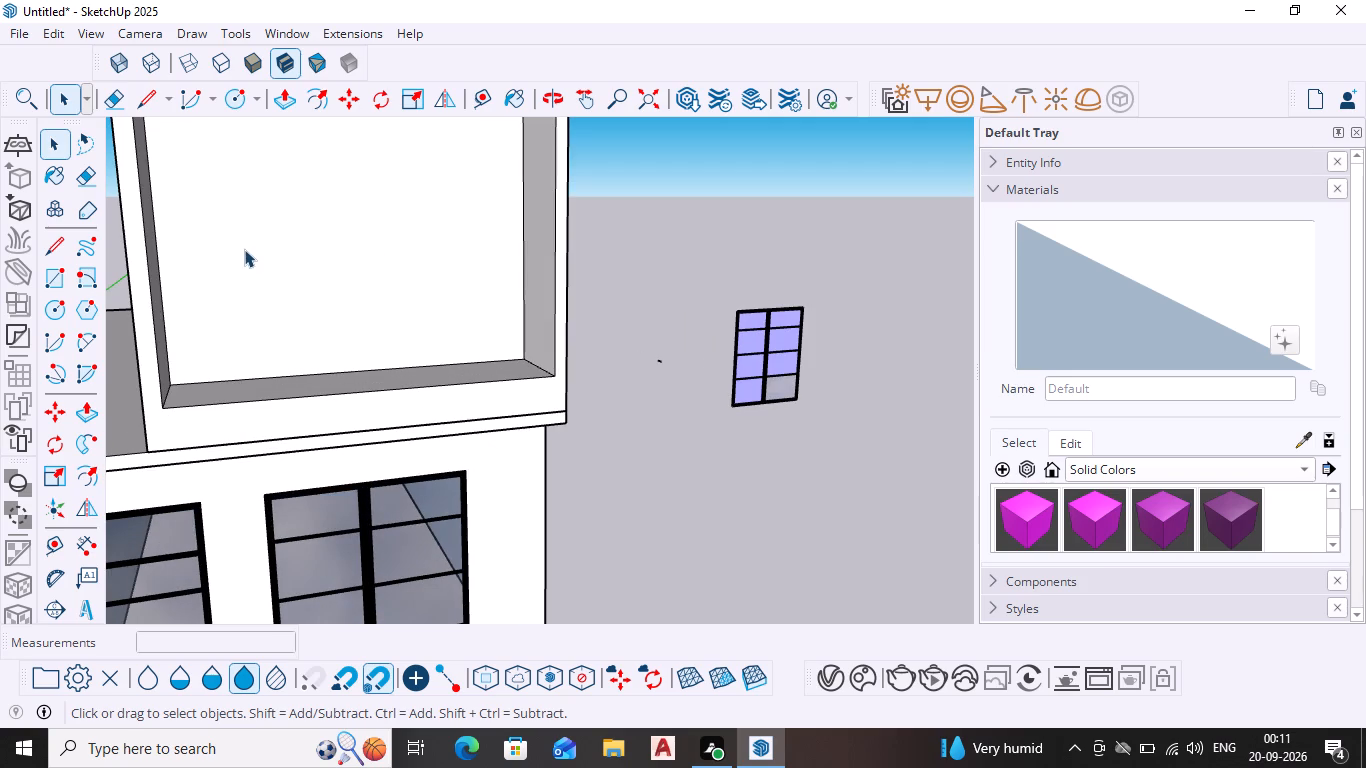
key("r")
scroll(278, 210, "down", 3)
middle_click_drag(295, 228, 276, 260, "shift")
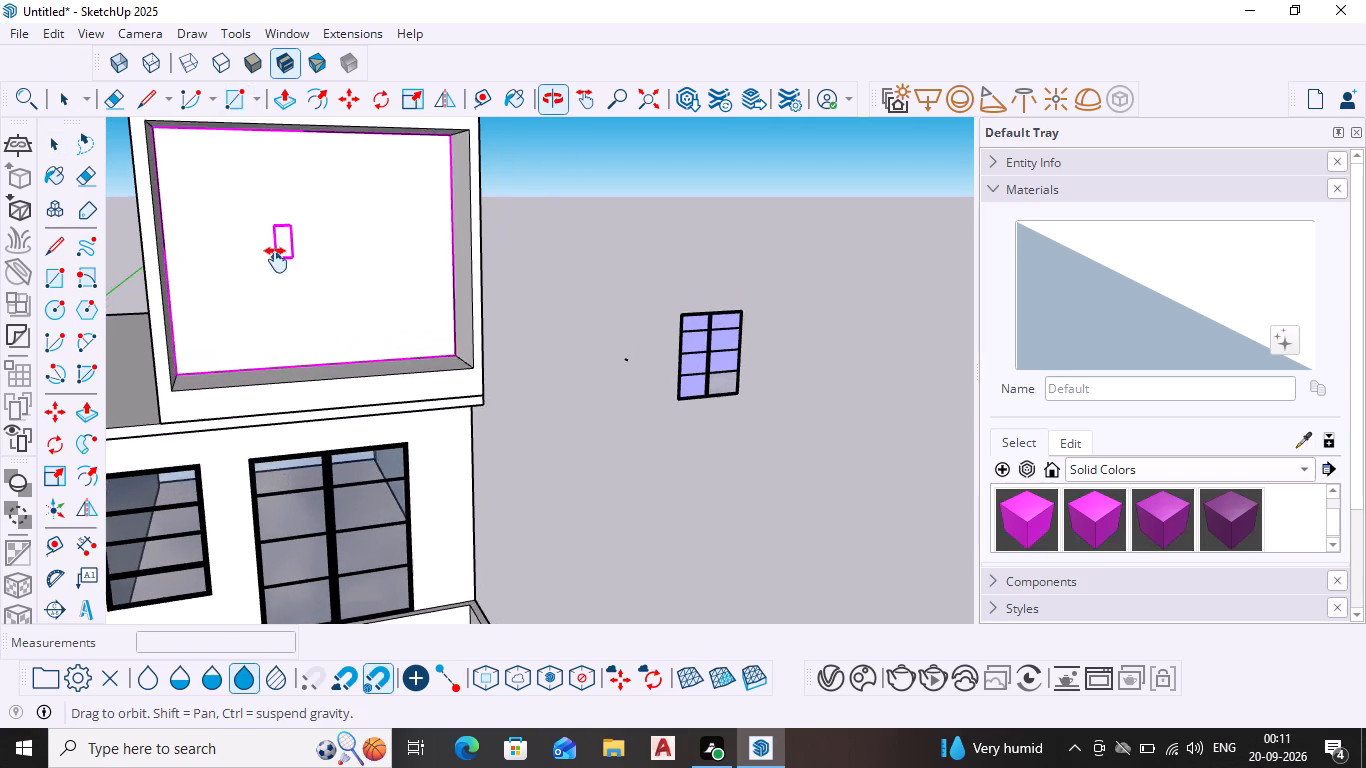
middle_click_drag(276, 260, 274, 273, "shift")
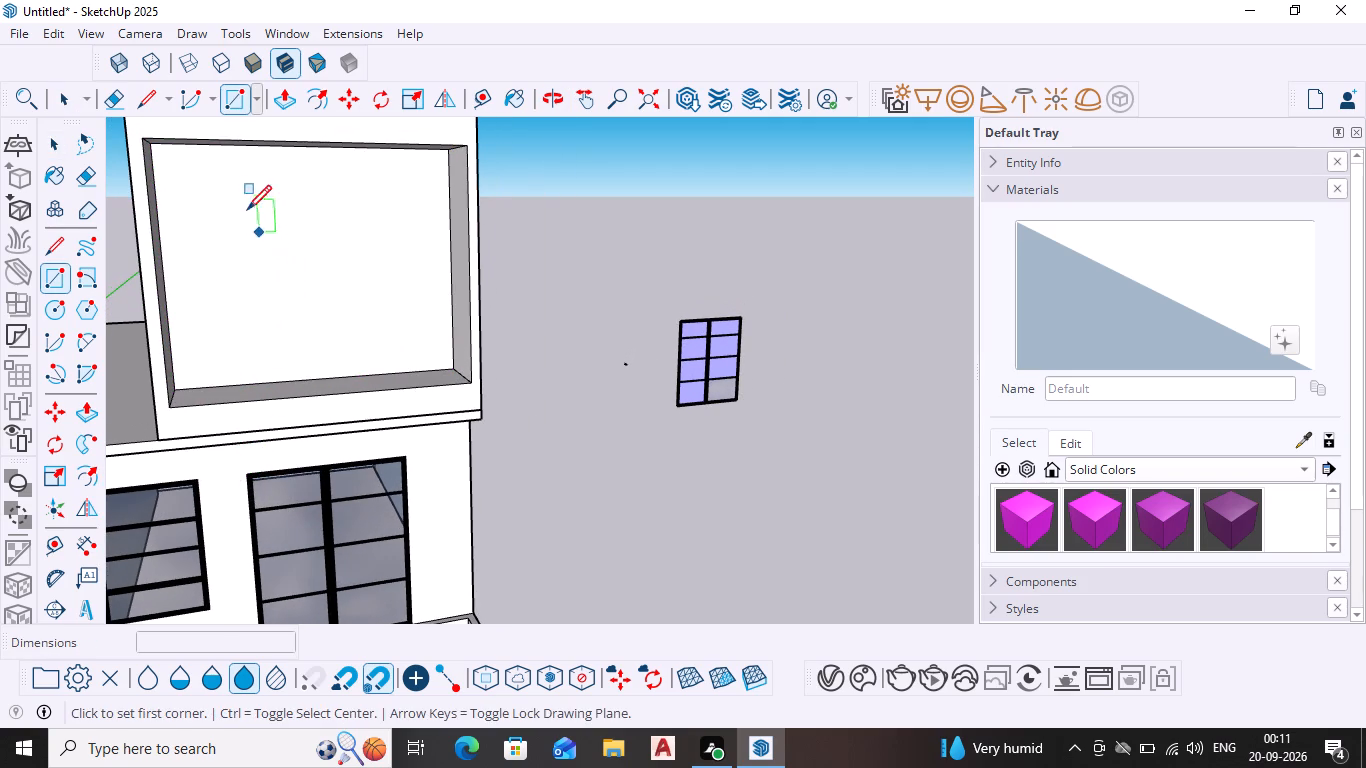
left_click_drag(239, 186, 242, 205)
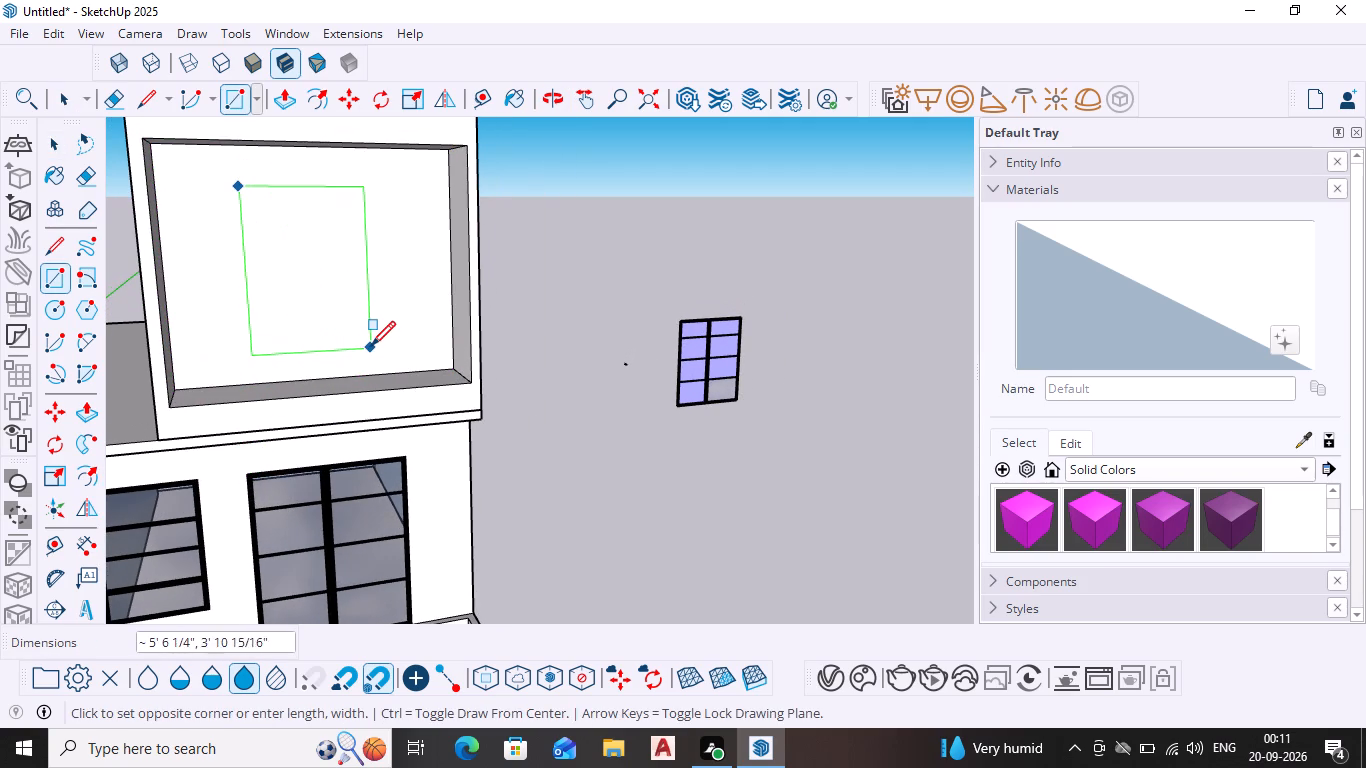
left_click(377, 354)
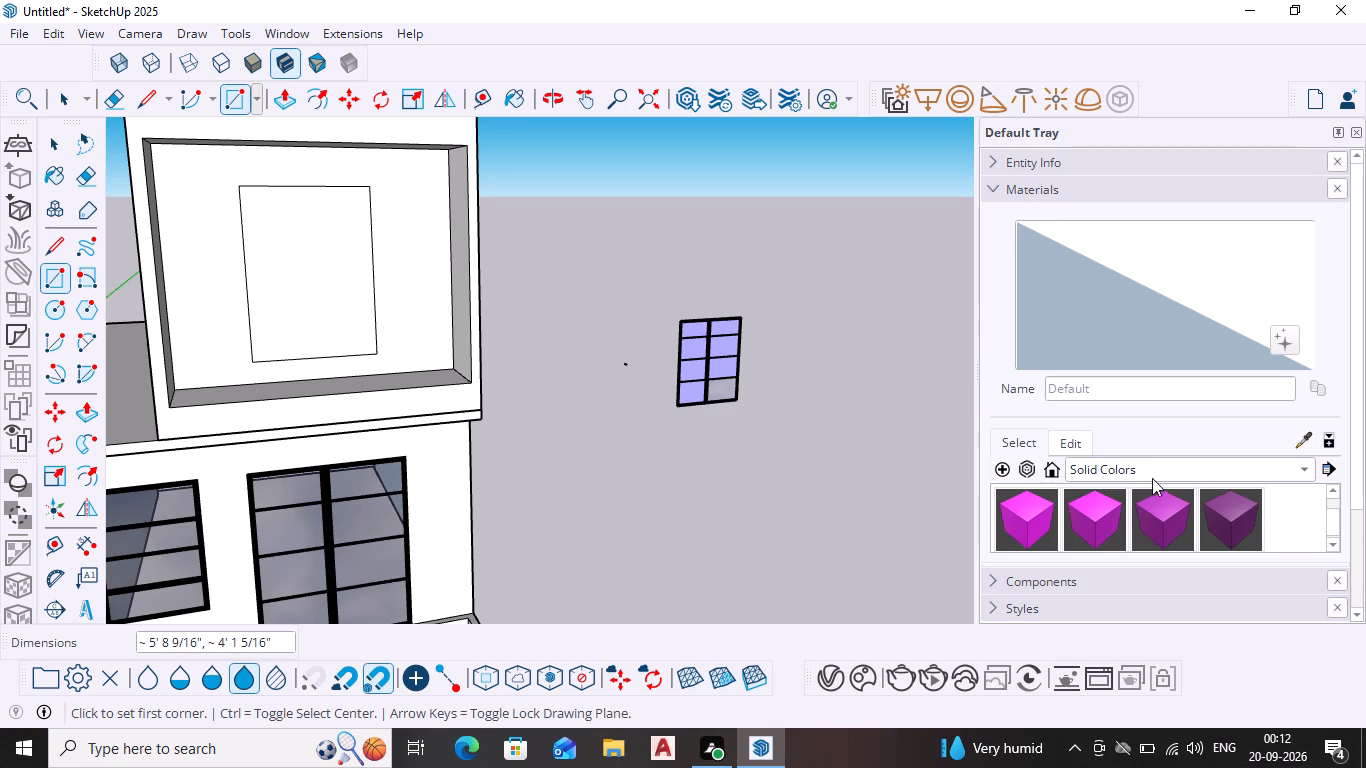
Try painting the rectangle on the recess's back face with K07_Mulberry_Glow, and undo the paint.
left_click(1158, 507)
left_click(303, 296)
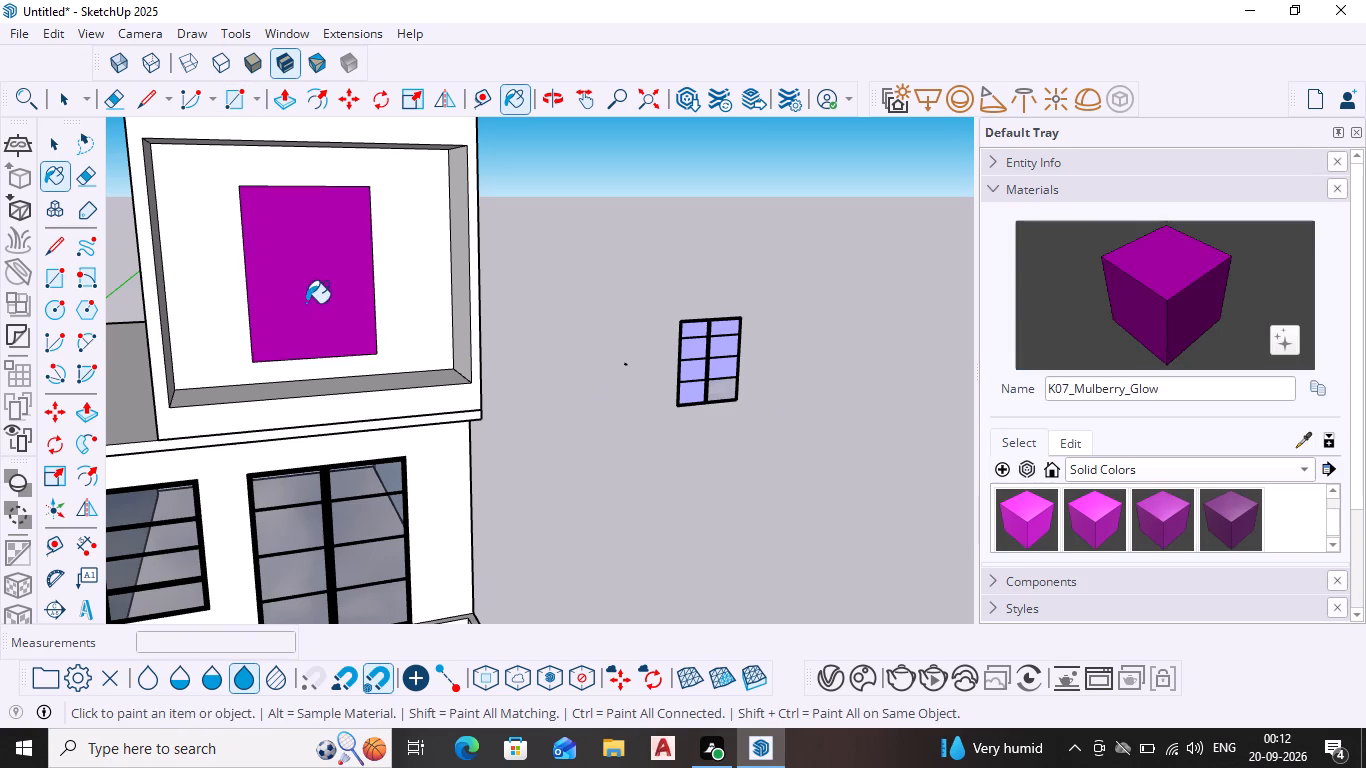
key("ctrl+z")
Paint all eight panes of the spare double window with the solid colour K05_Neon_Blossom.
scroll(494, 397, "down", 1)
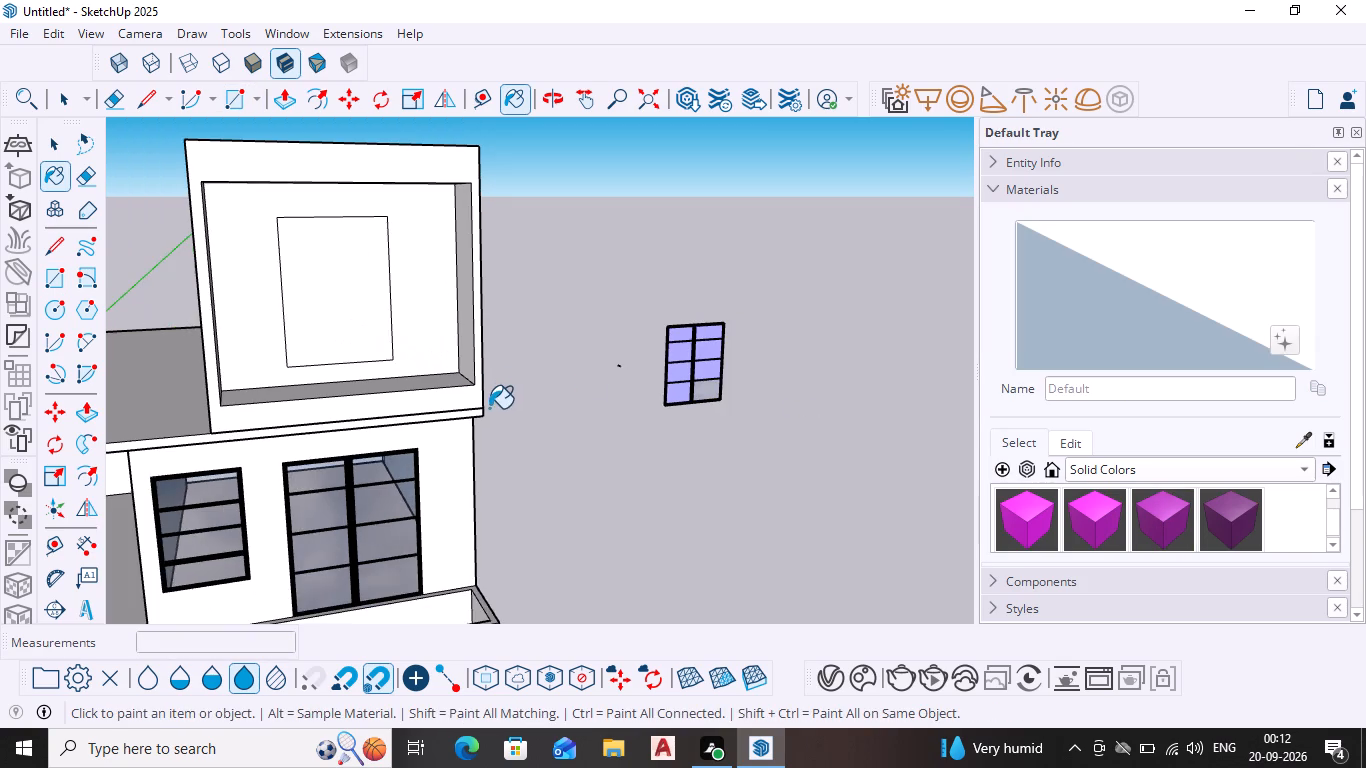
scroll(488, 406, "up", 3)
key("space")
scroll(357, 375, "down", 5)
scroll(704, 352, "up", 6)
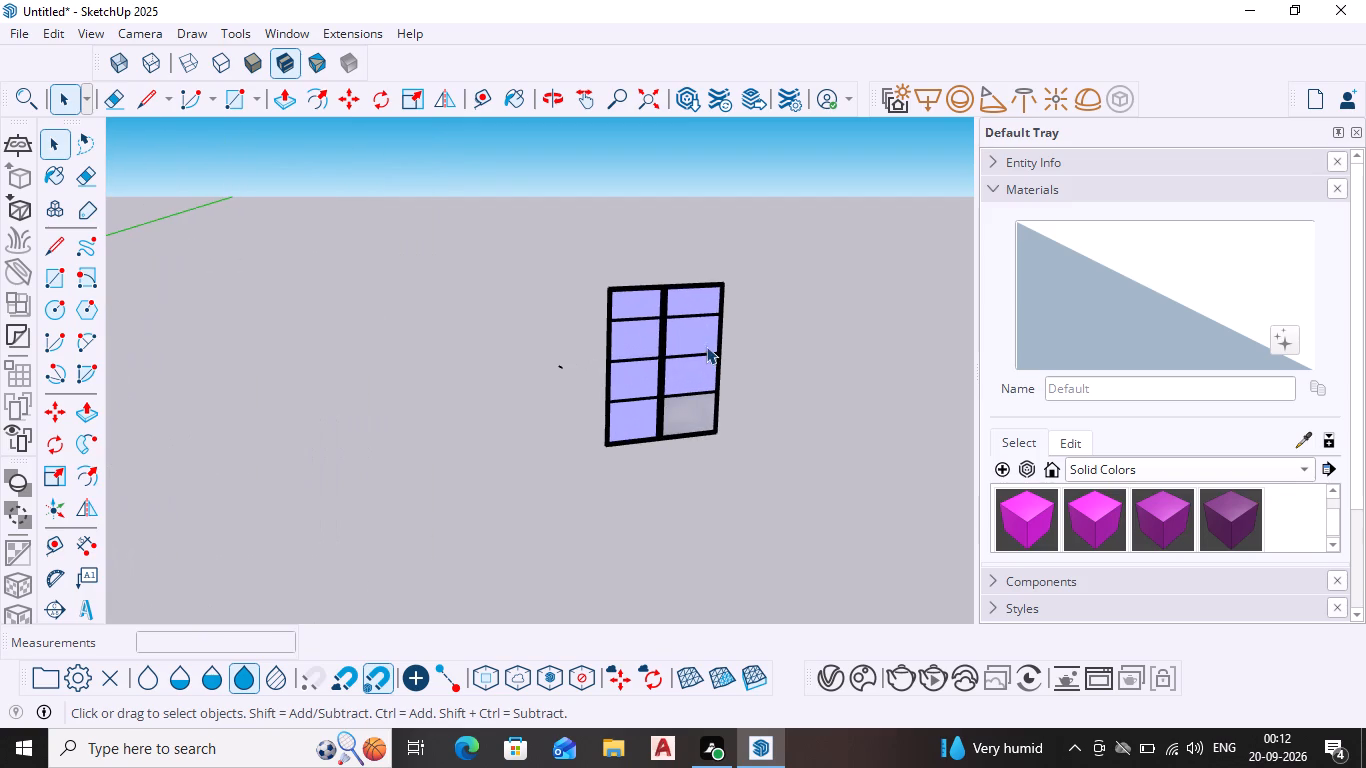
left_click(1014, 507)
left_click(636, 306)
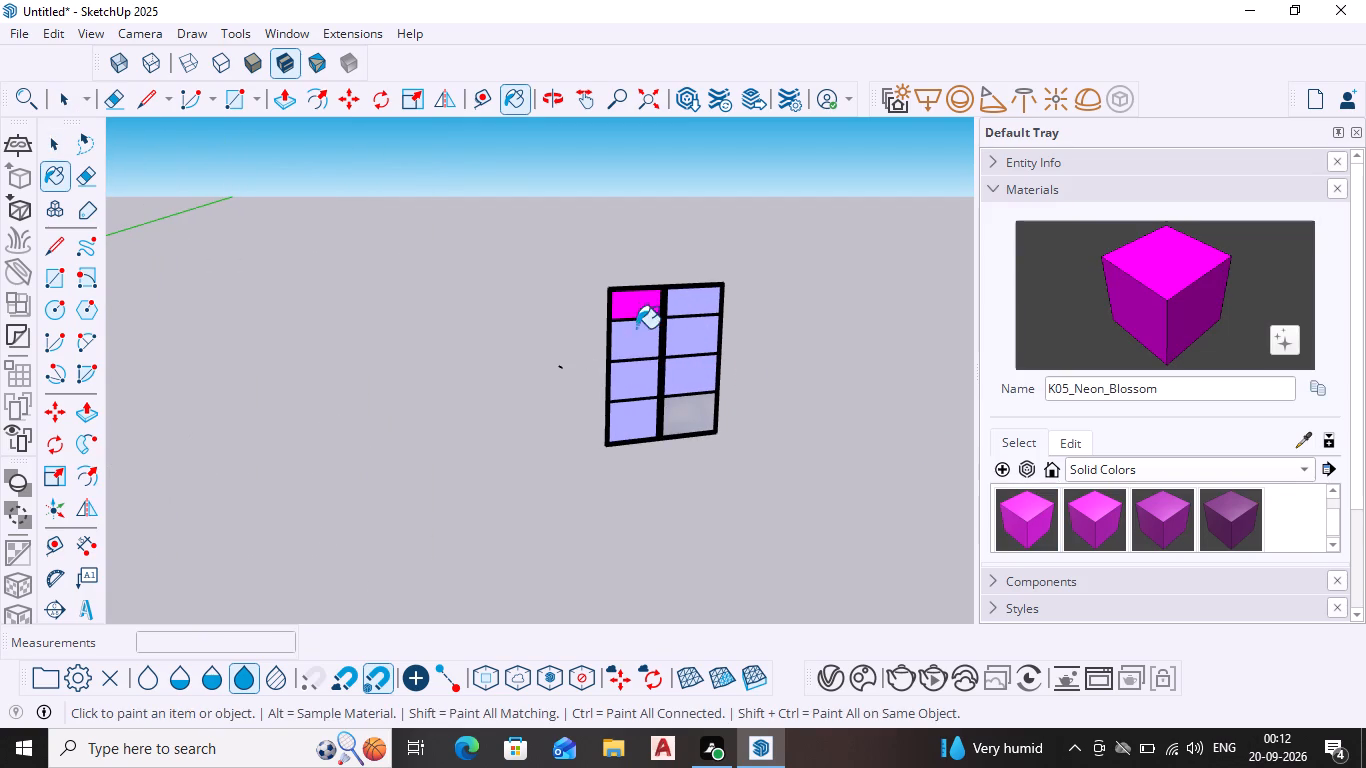
left_click(634, 337)
left_click(637, 381)
left_click(636, 422)
left_click(676, 428)
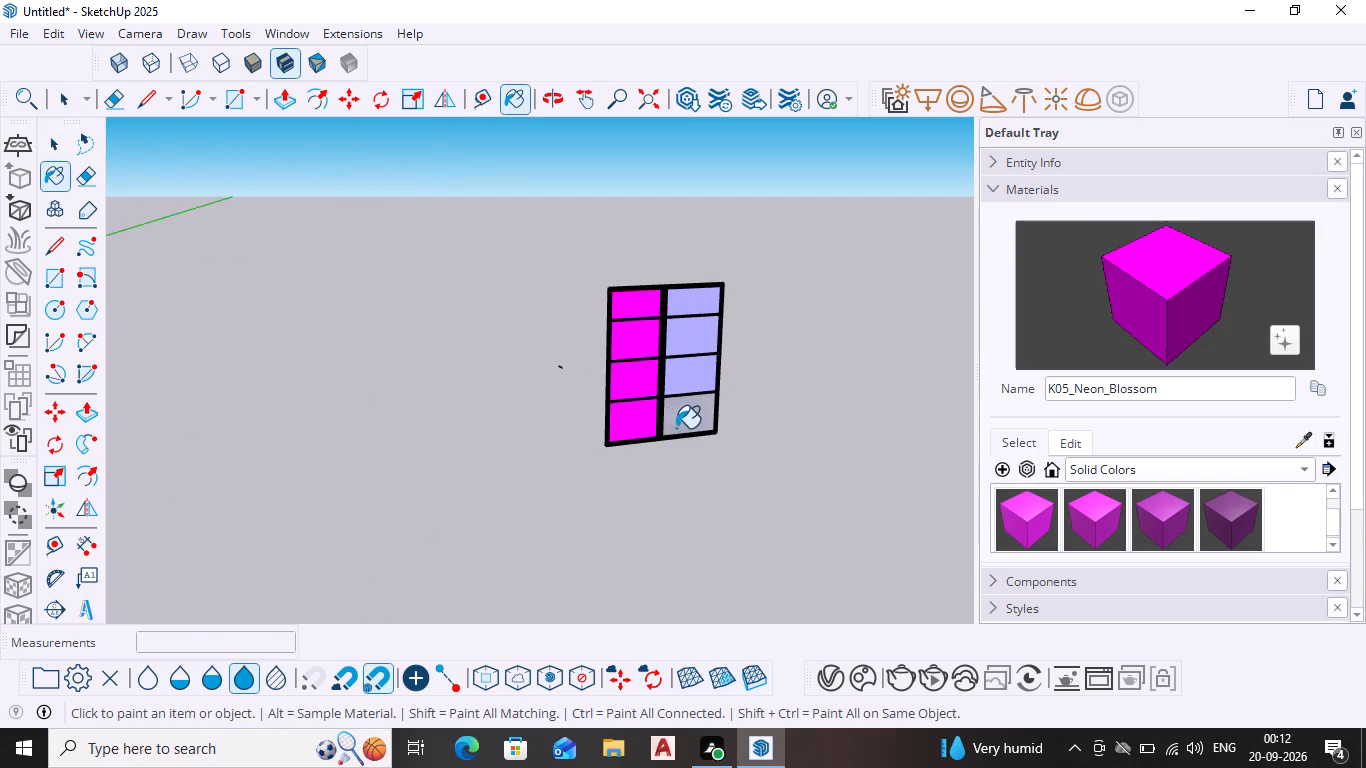
left_click(683, 391)
left_click(682, 348)
left_click(680, 303)
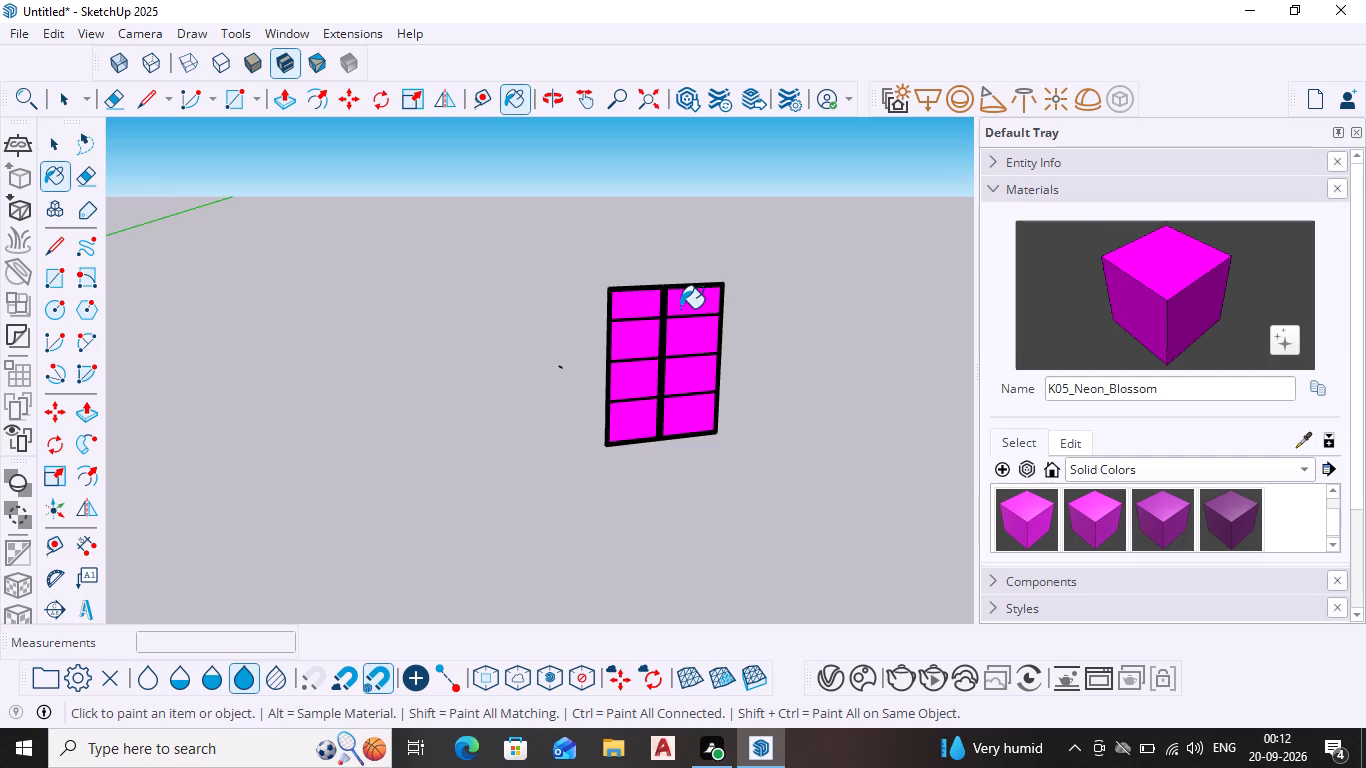
key("space")
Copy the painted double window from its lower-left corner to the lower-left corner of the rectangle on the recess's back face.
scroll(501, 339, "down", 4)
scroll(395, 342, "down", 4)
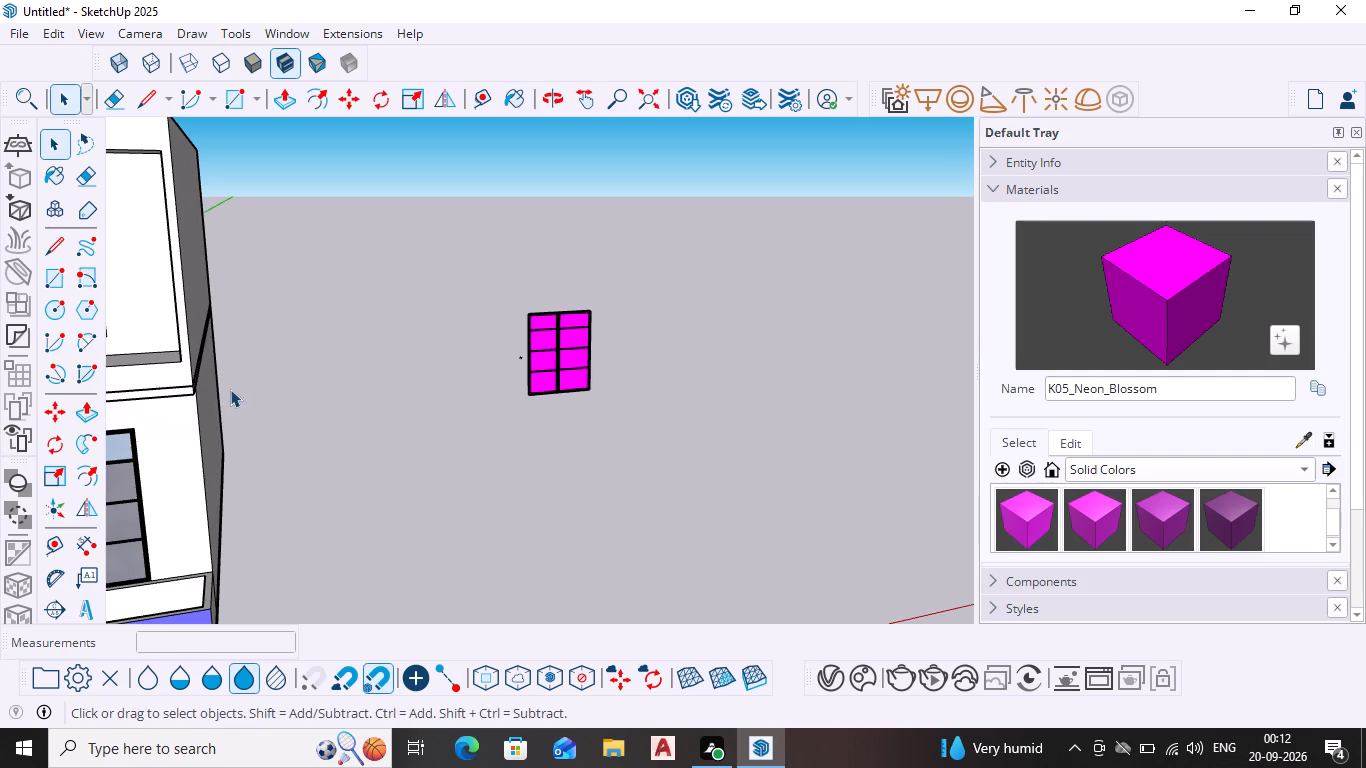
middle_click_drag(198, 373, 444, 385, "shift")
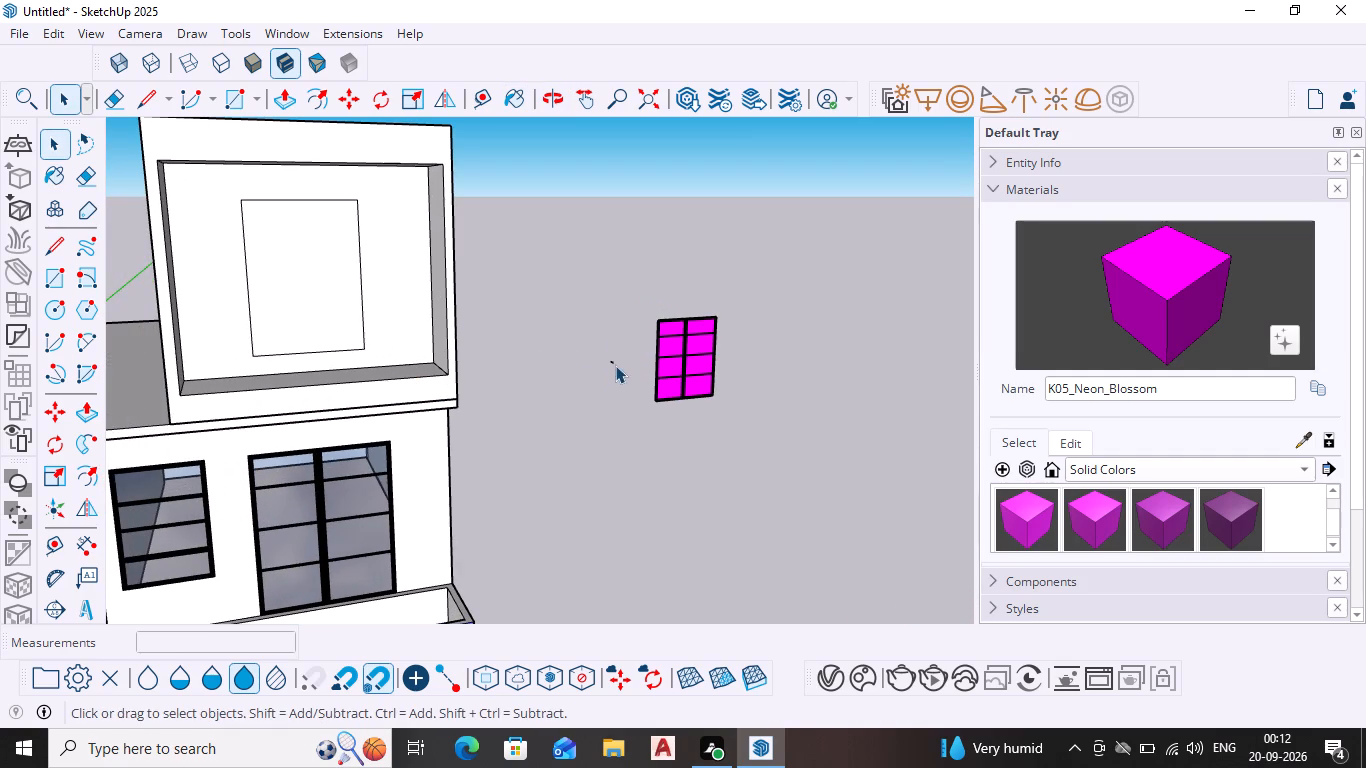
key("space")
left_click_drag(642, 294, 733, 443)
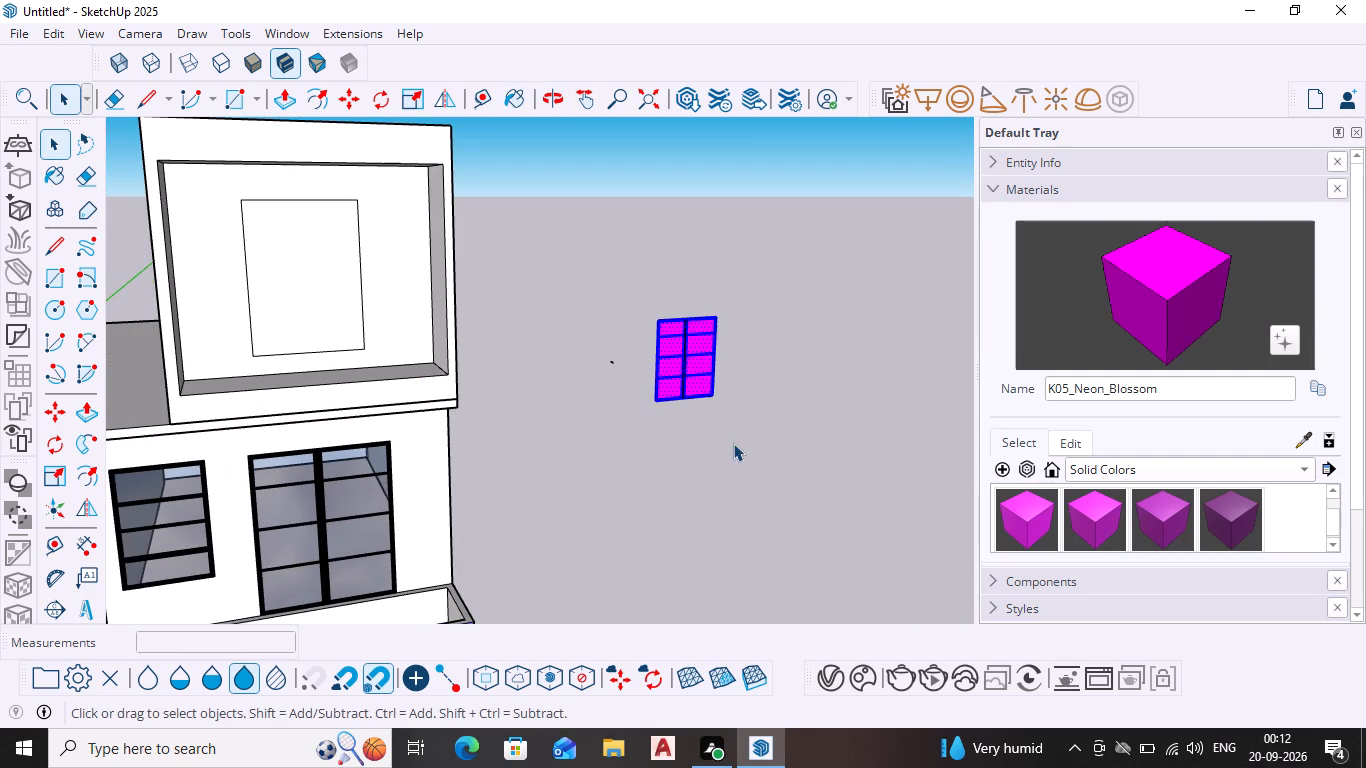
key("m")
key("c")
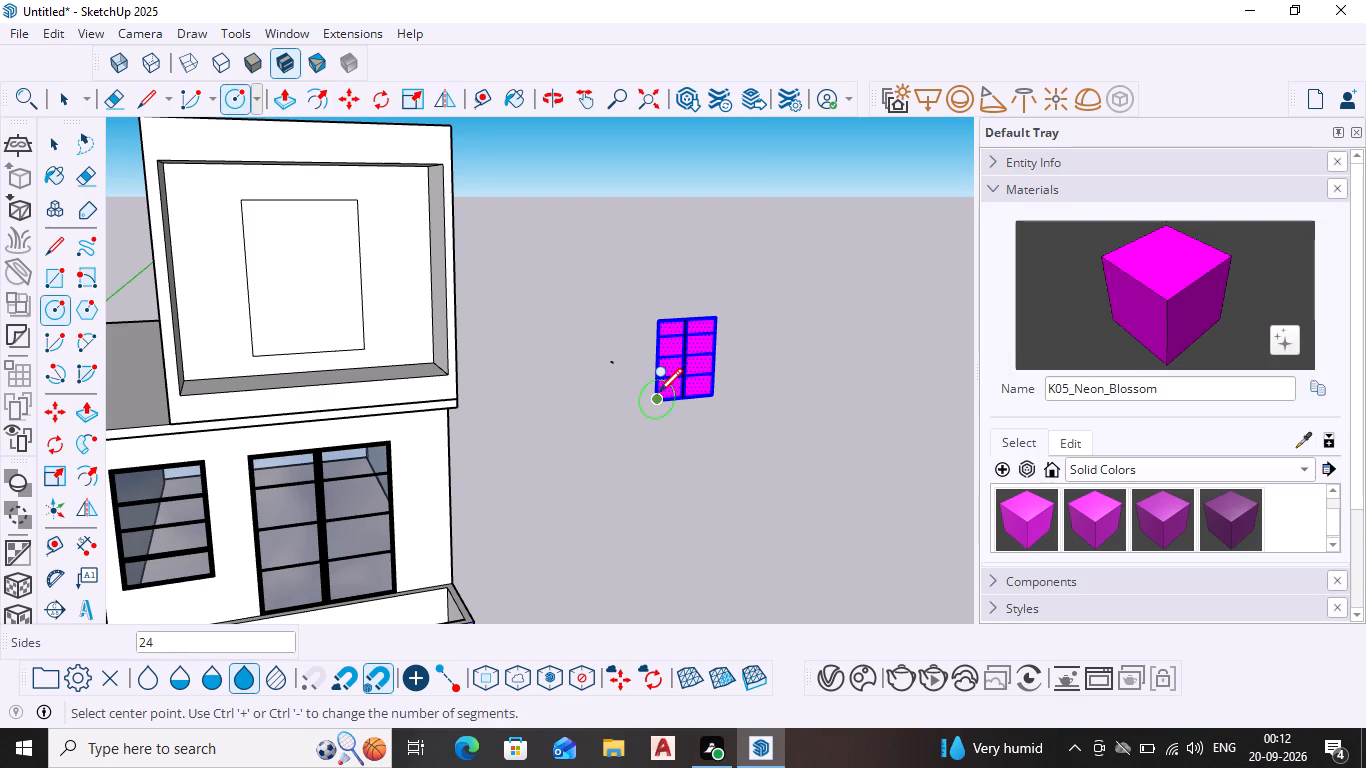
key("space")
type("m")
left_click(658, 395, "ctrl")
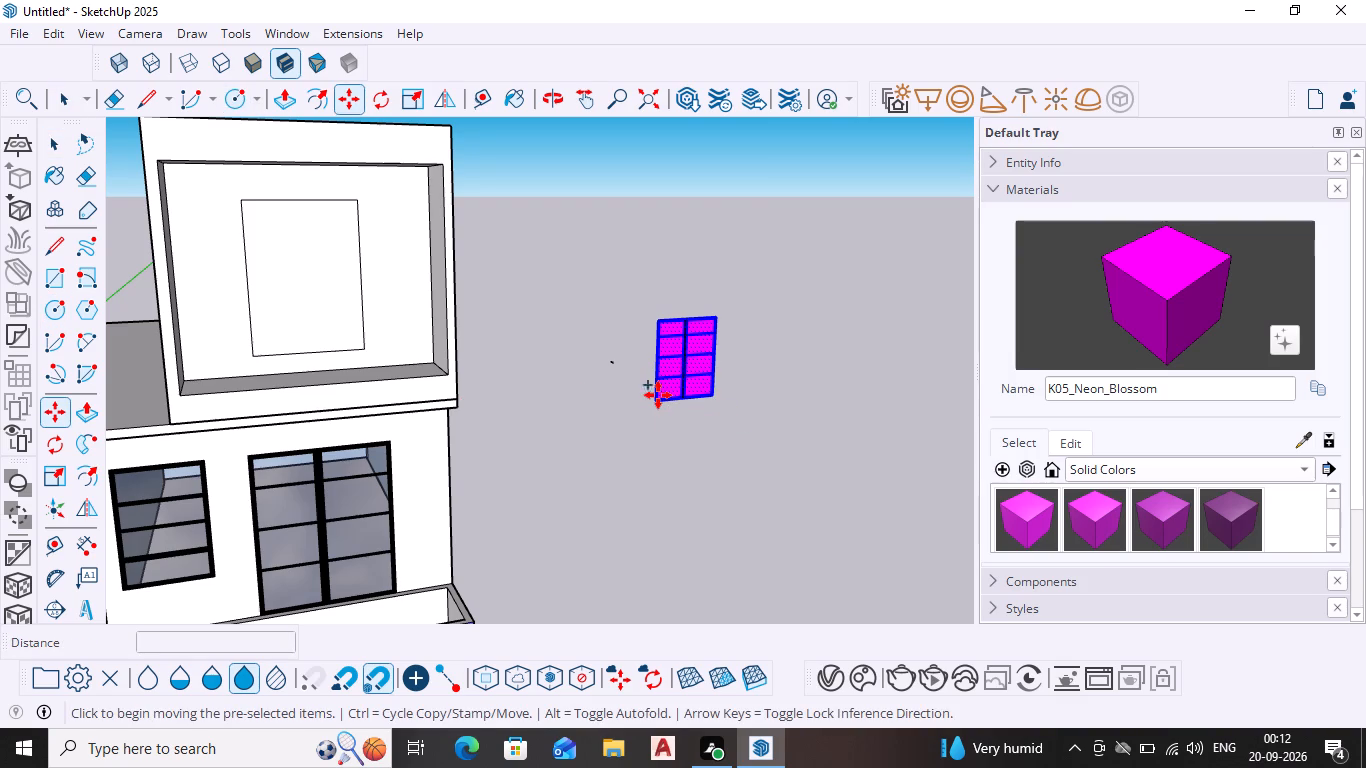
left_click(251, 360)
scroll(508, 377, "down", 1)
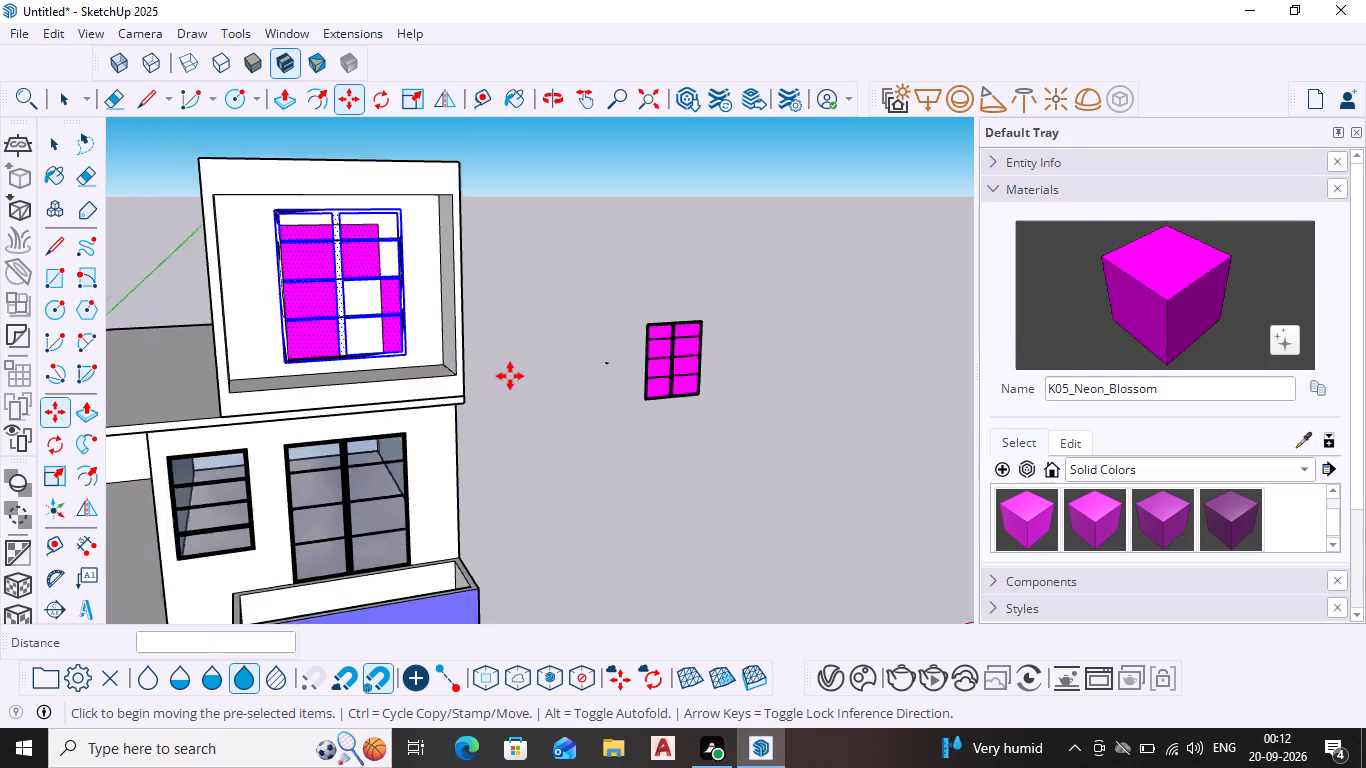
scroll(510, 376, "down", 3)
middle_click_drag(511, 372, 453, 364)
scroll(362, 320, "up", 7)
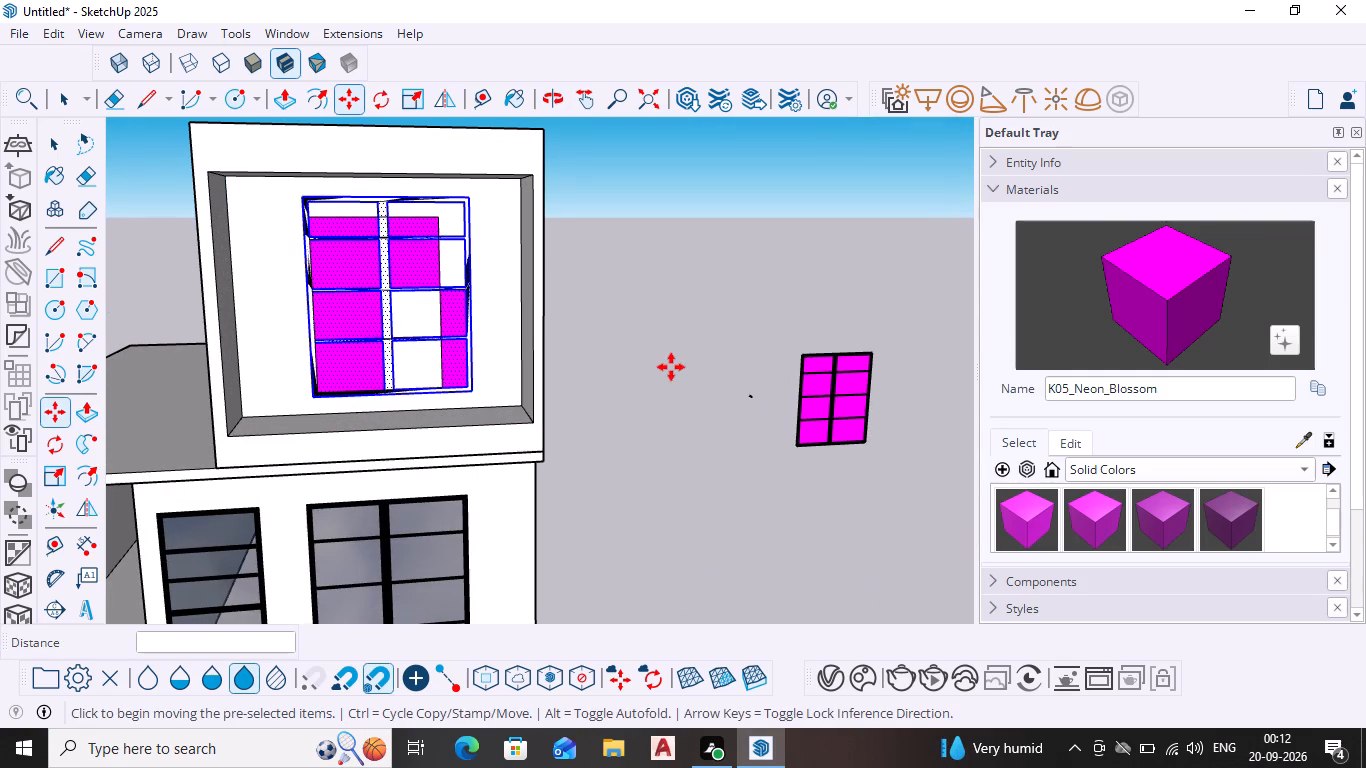
Undo the window copy in the upper-floor recess and the K05_Neon_Blossom paint on all the spare double window's panes.
key("ctrl+z")
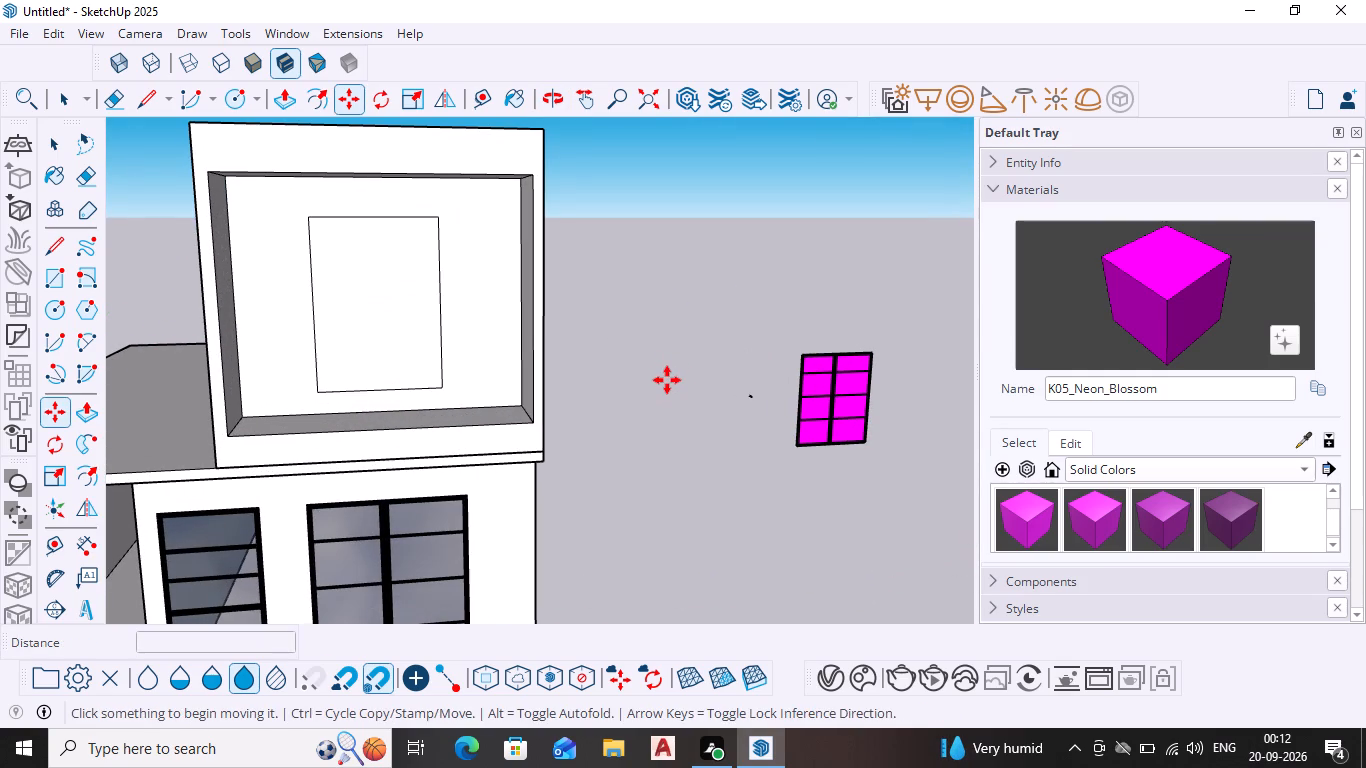
key("ctrl+z")
key("ctrl+z")
key("ctrl+z")
key("ctrl+z")
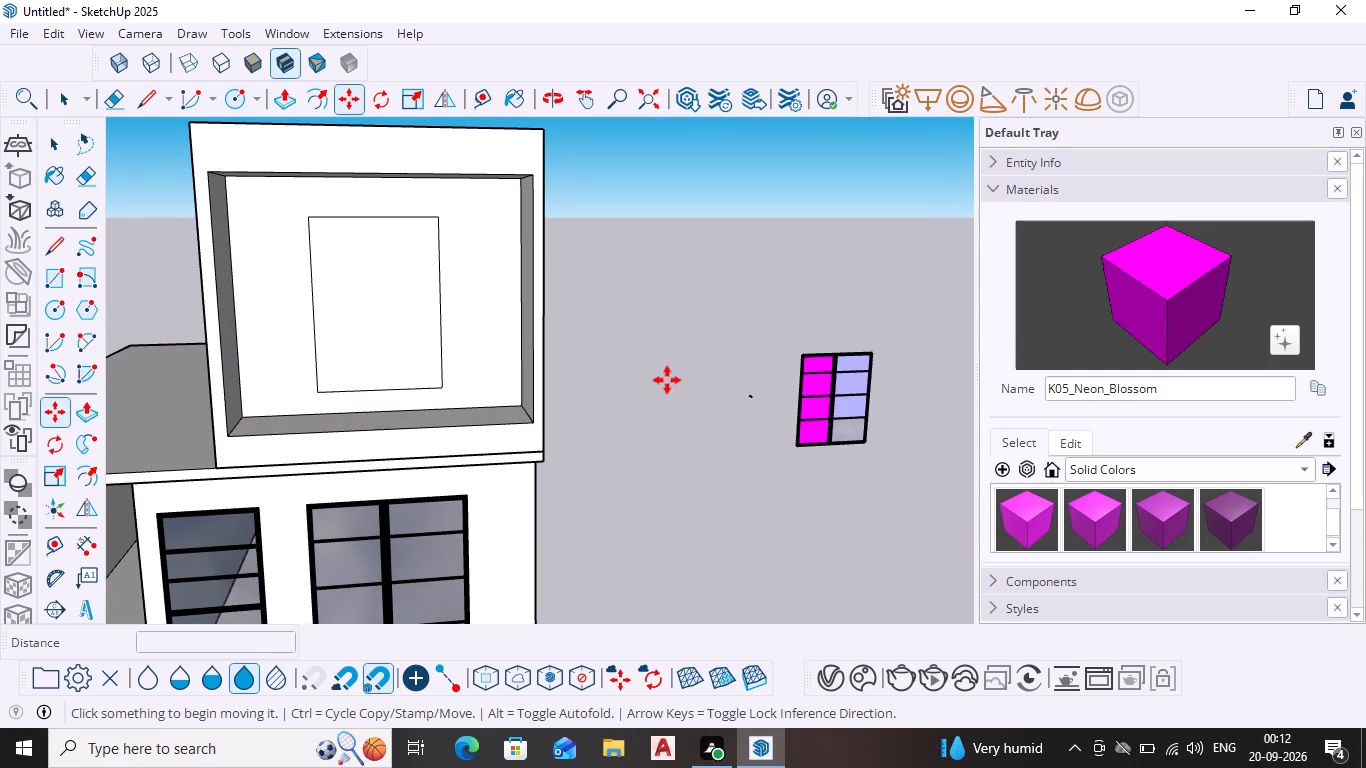
key("ctrl+z")
key("ctrl+z")
key("ctrl+z")
key("ctrl+z")
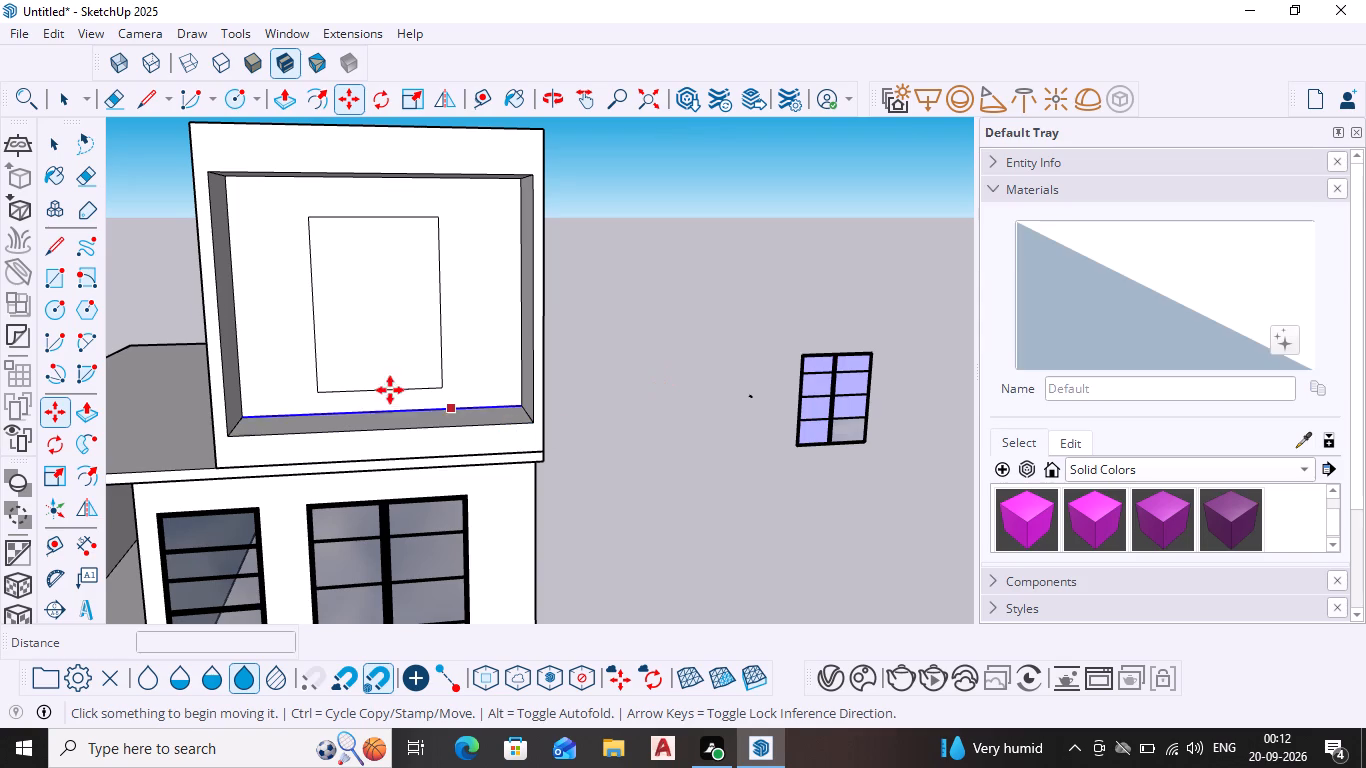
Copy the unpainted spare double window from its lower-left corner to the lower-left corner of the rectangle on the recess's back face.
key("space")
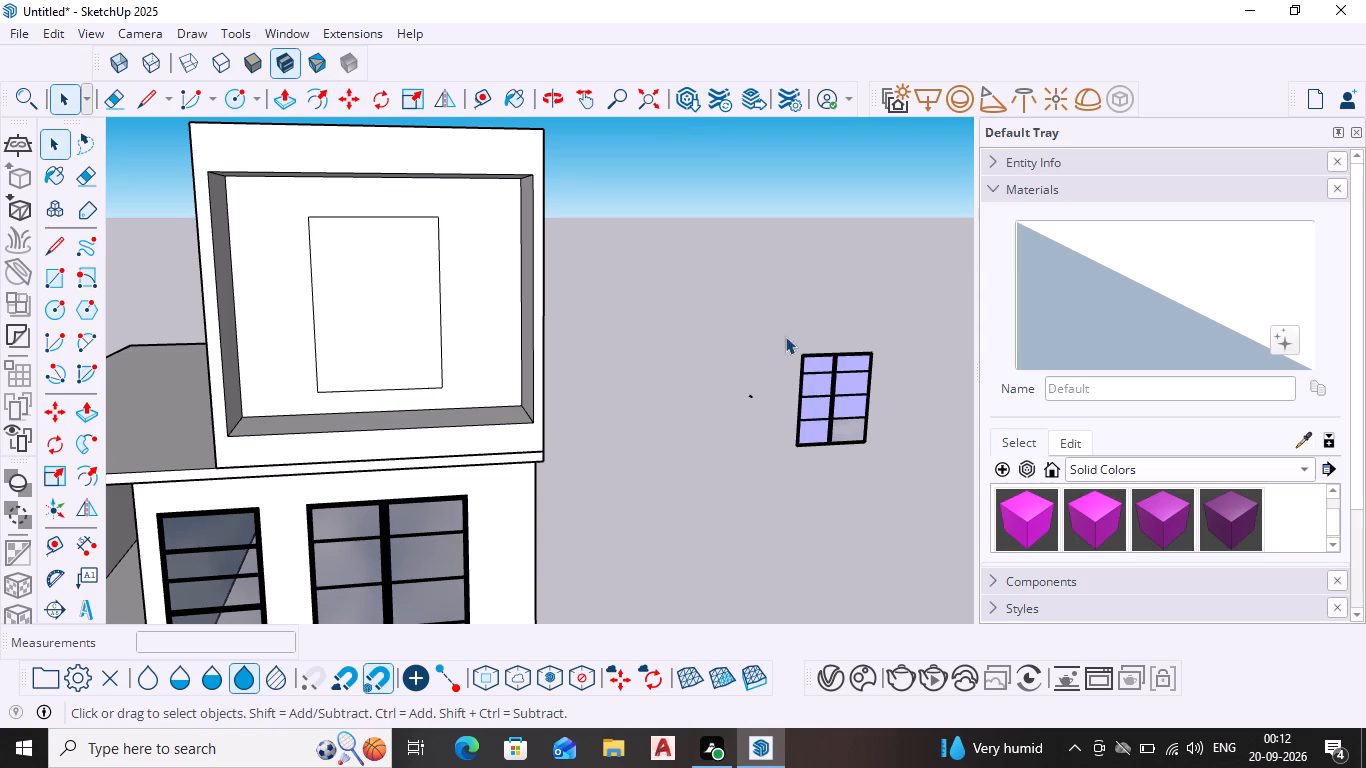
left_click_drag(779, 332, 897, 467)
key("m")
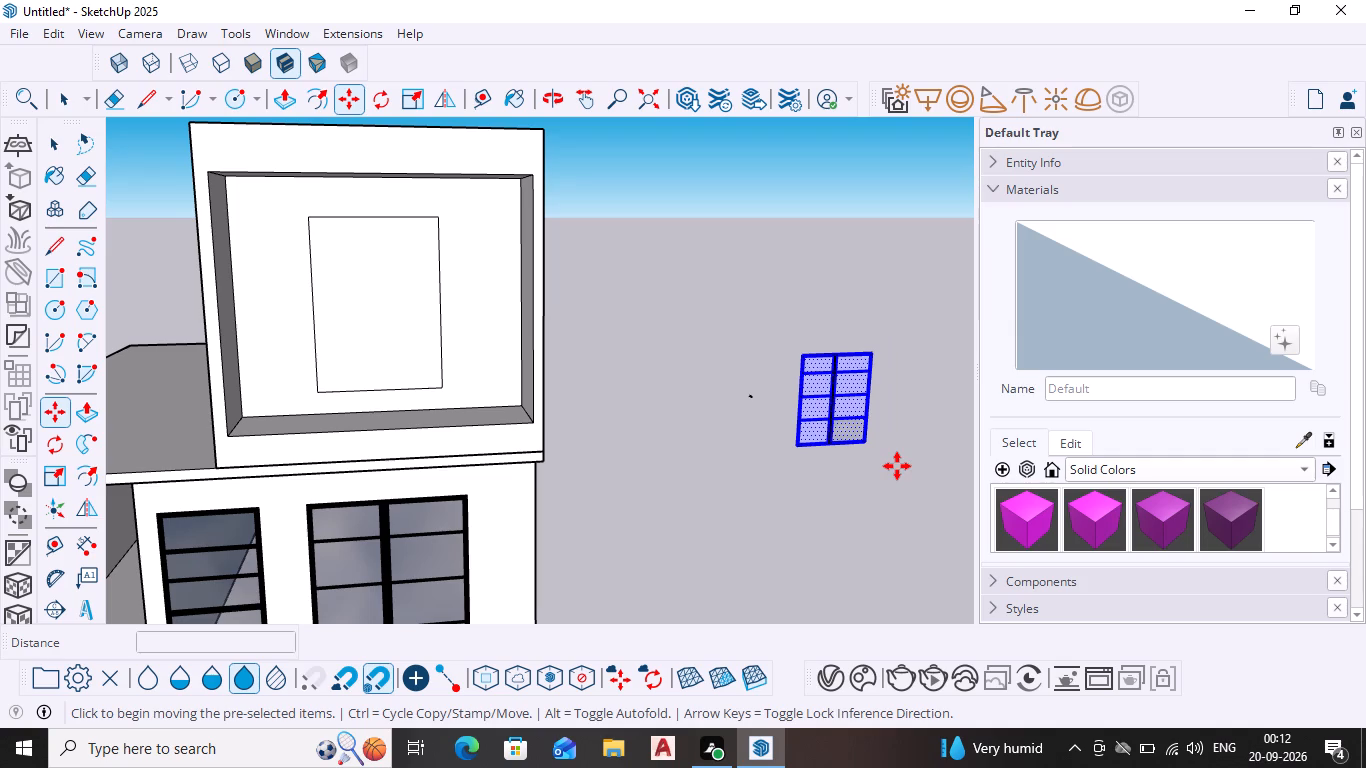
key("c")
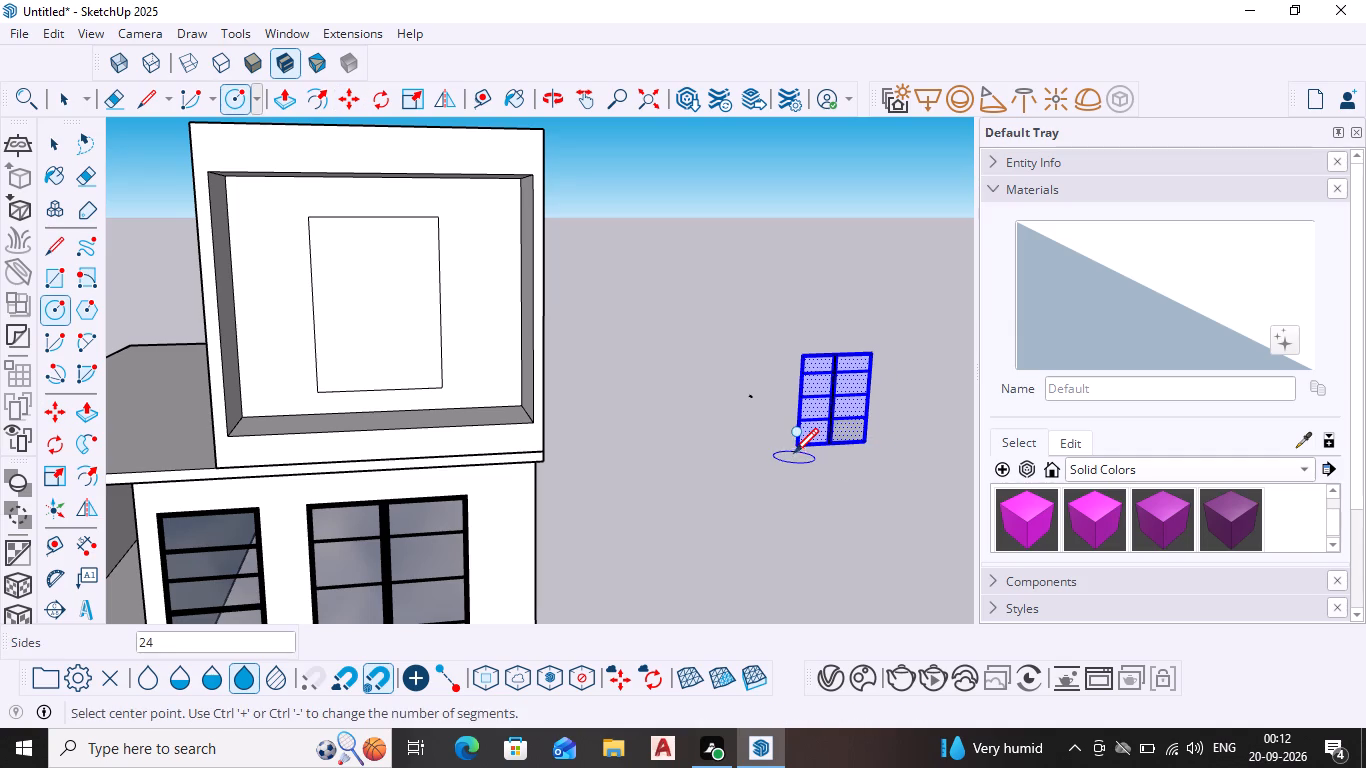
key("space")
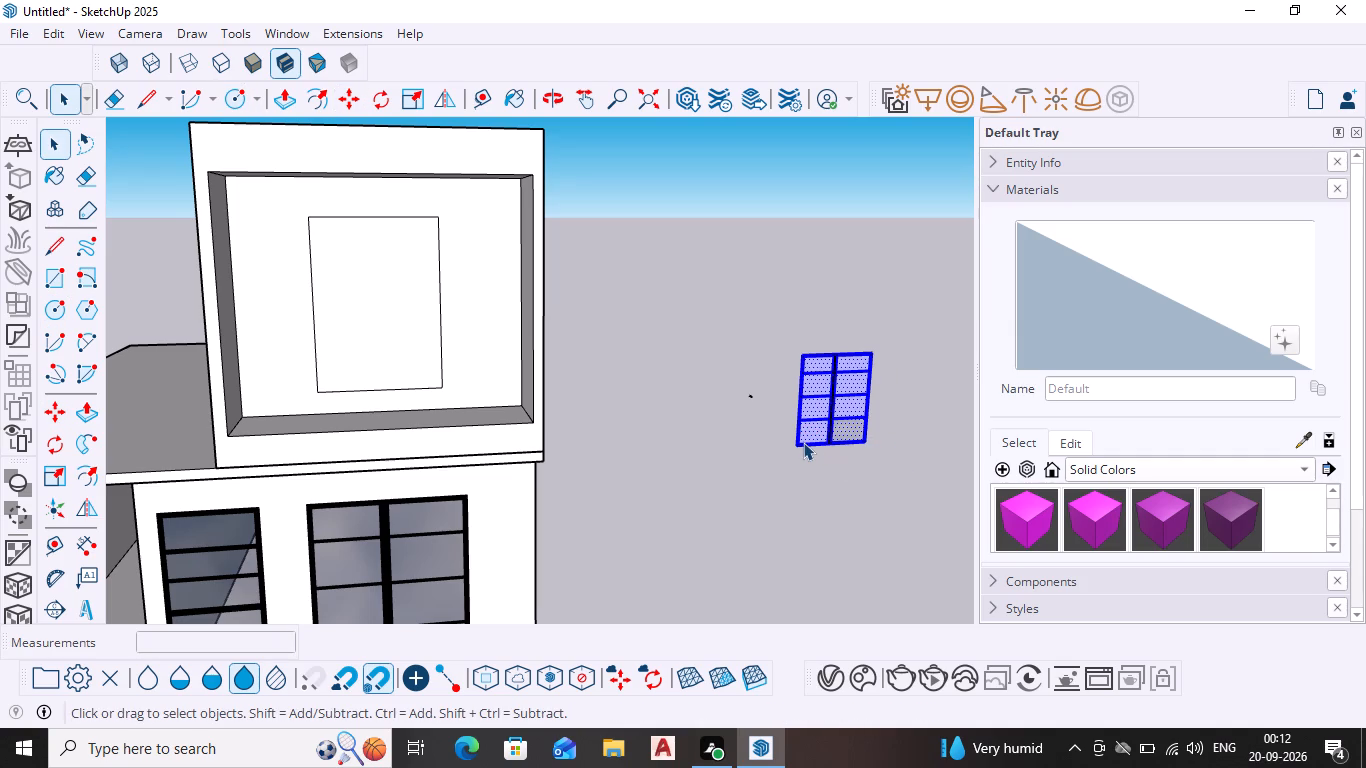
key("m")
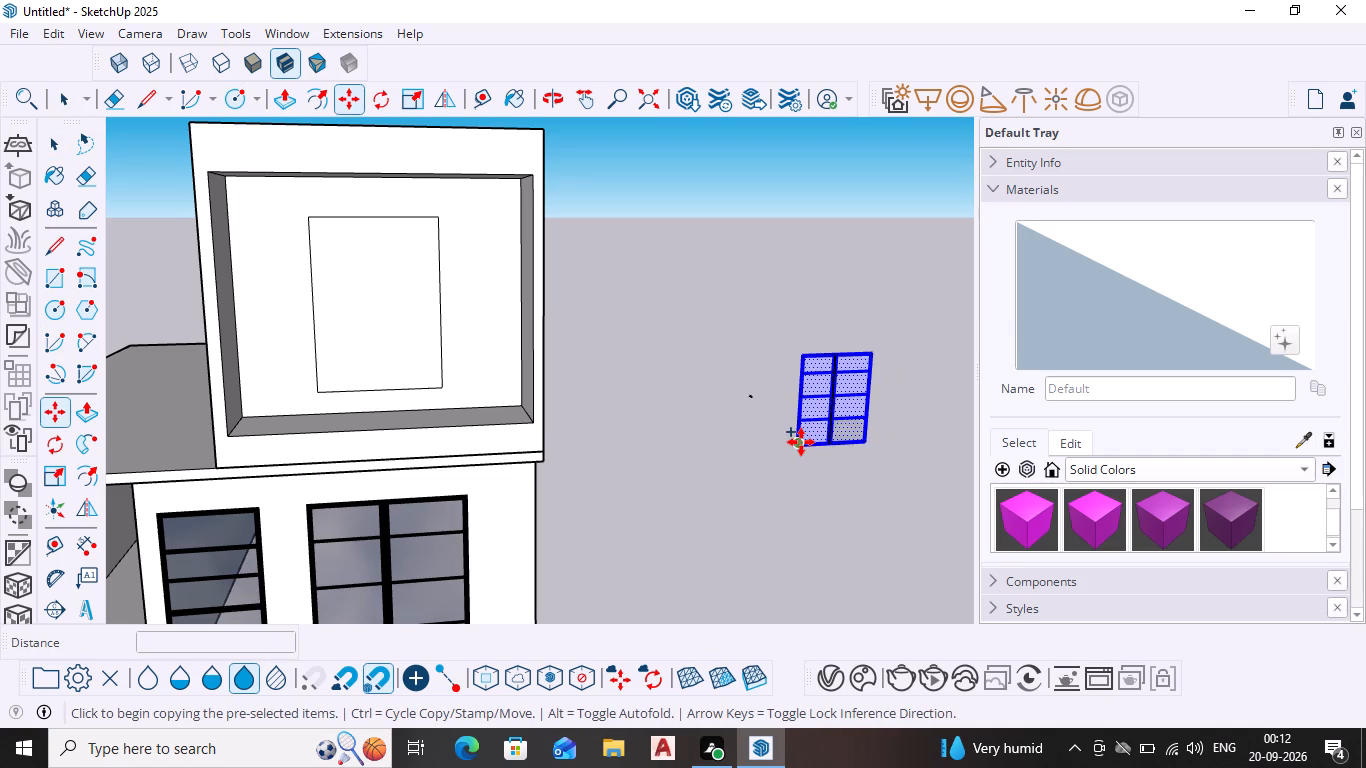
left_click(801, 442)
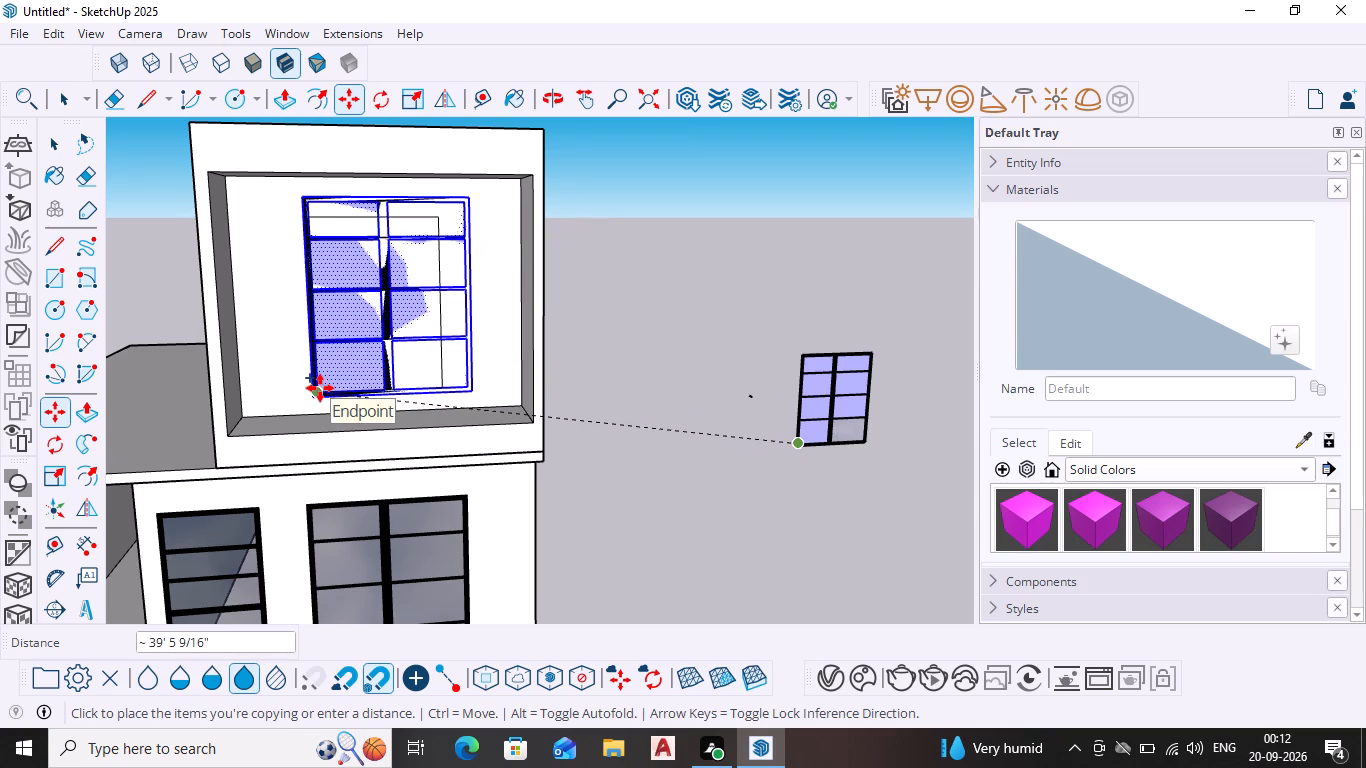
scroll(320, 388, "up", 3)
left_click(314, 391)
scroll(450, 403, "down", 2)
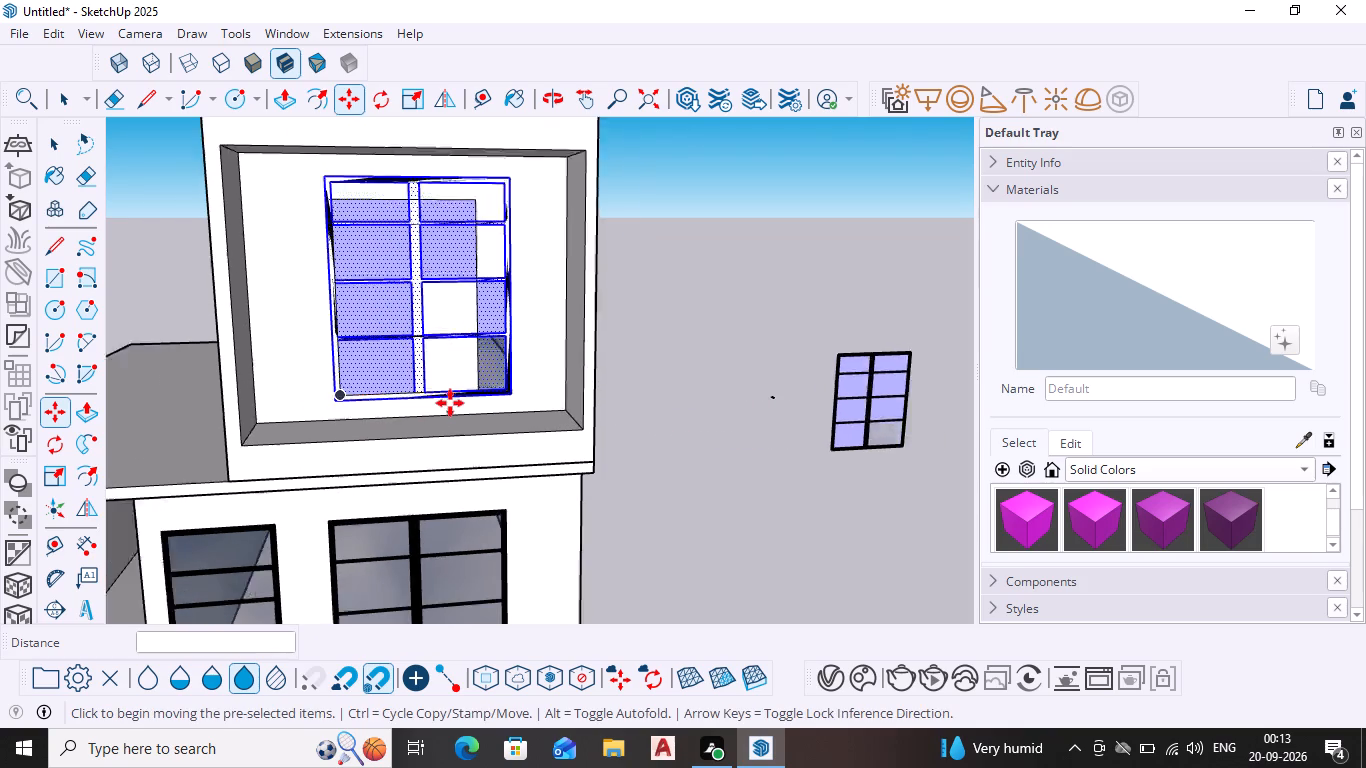
Inspect how the copied window's panes overlap the rectangle on the recess's back face, selecting the rectangle's edges to check them.
scroll(450, 403, "down", 3)
middle_click_drag(509, 368, 472, 390)
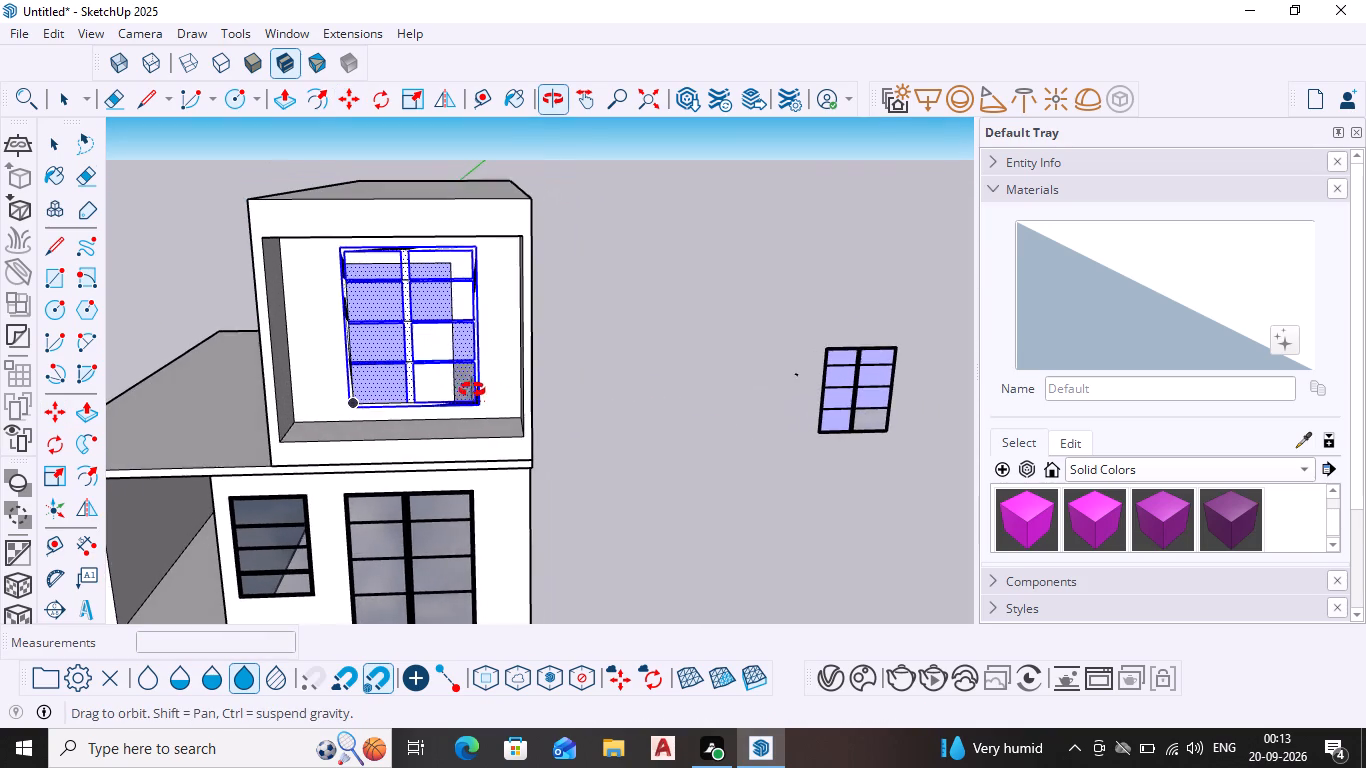
middle_click_drag(472, 390, 472, 389)
scroll(467, 367, "up", 7)
key("space")
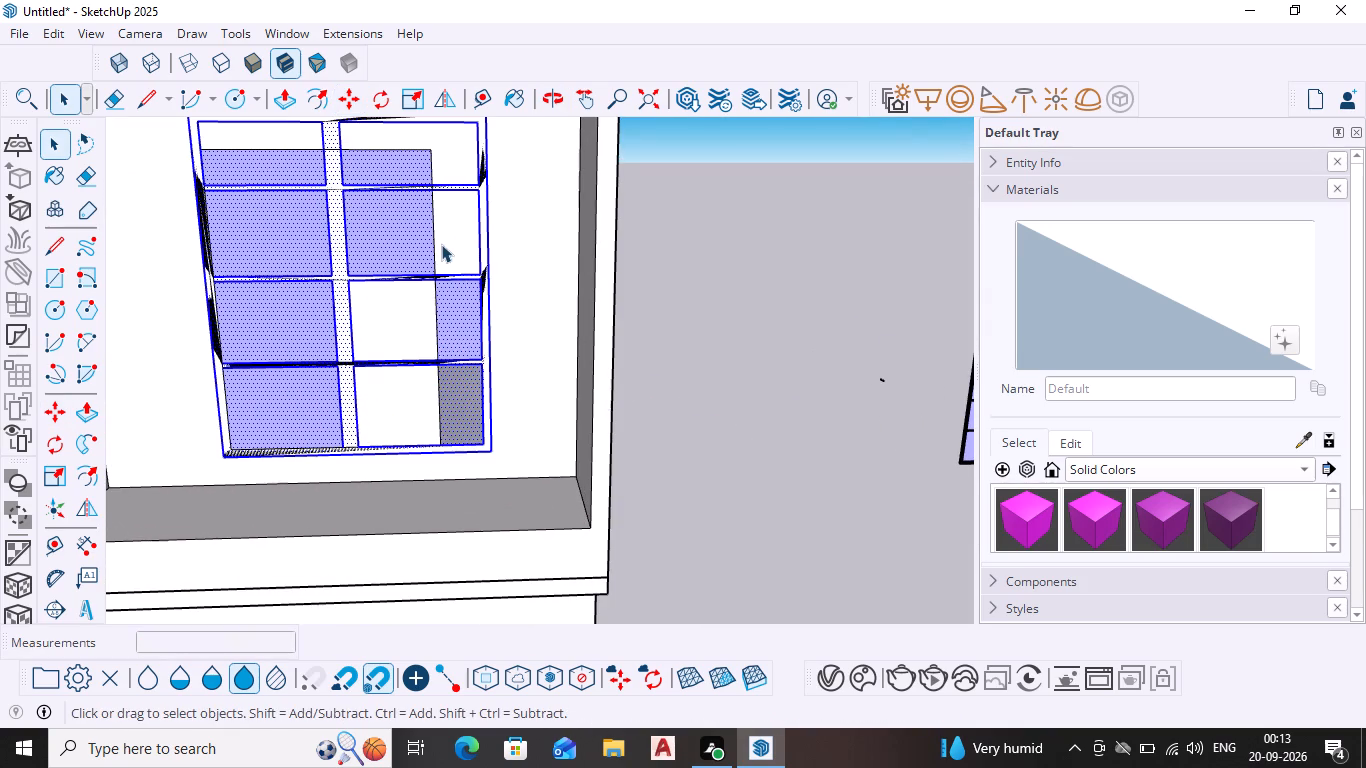
left_click(433, 236)
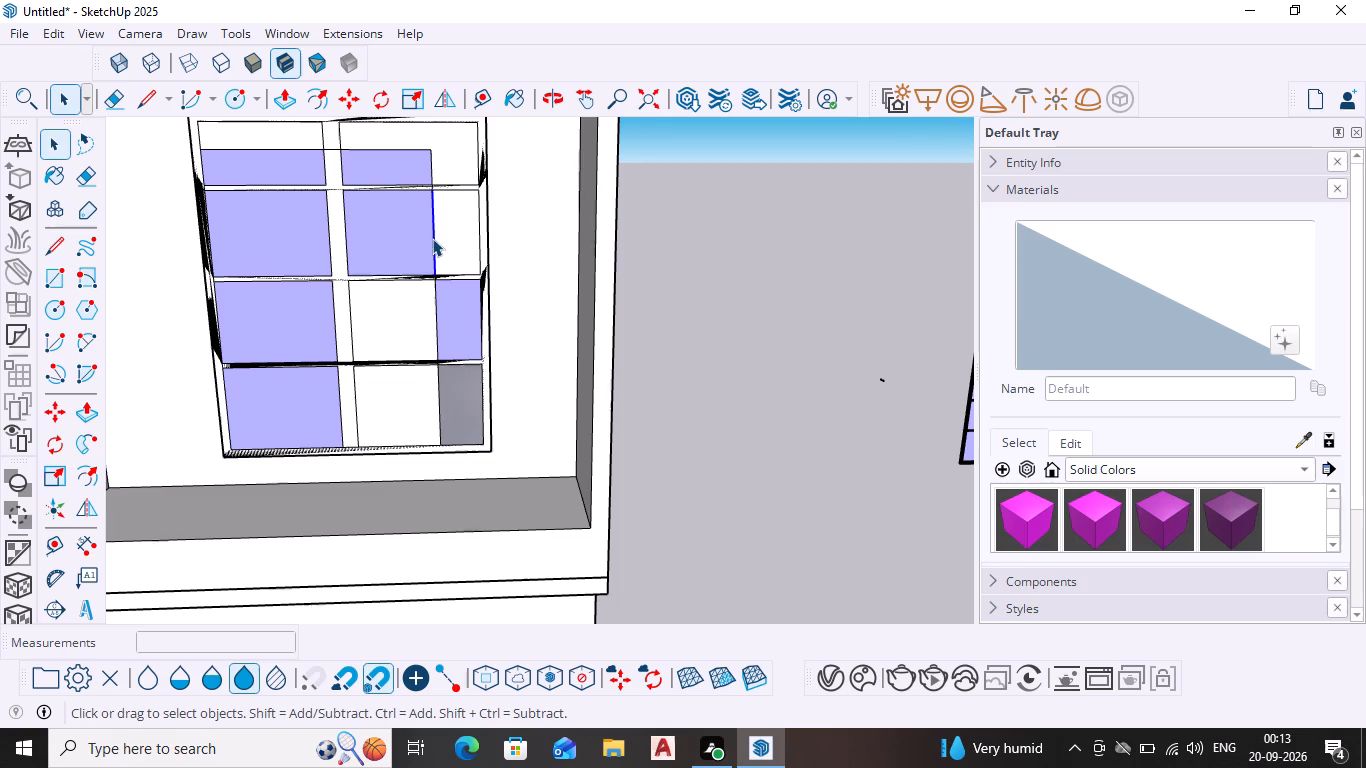
scroll(367, 302, "down", 6)
scroll(317, 211, "up", 3)
left_click(315, 211)
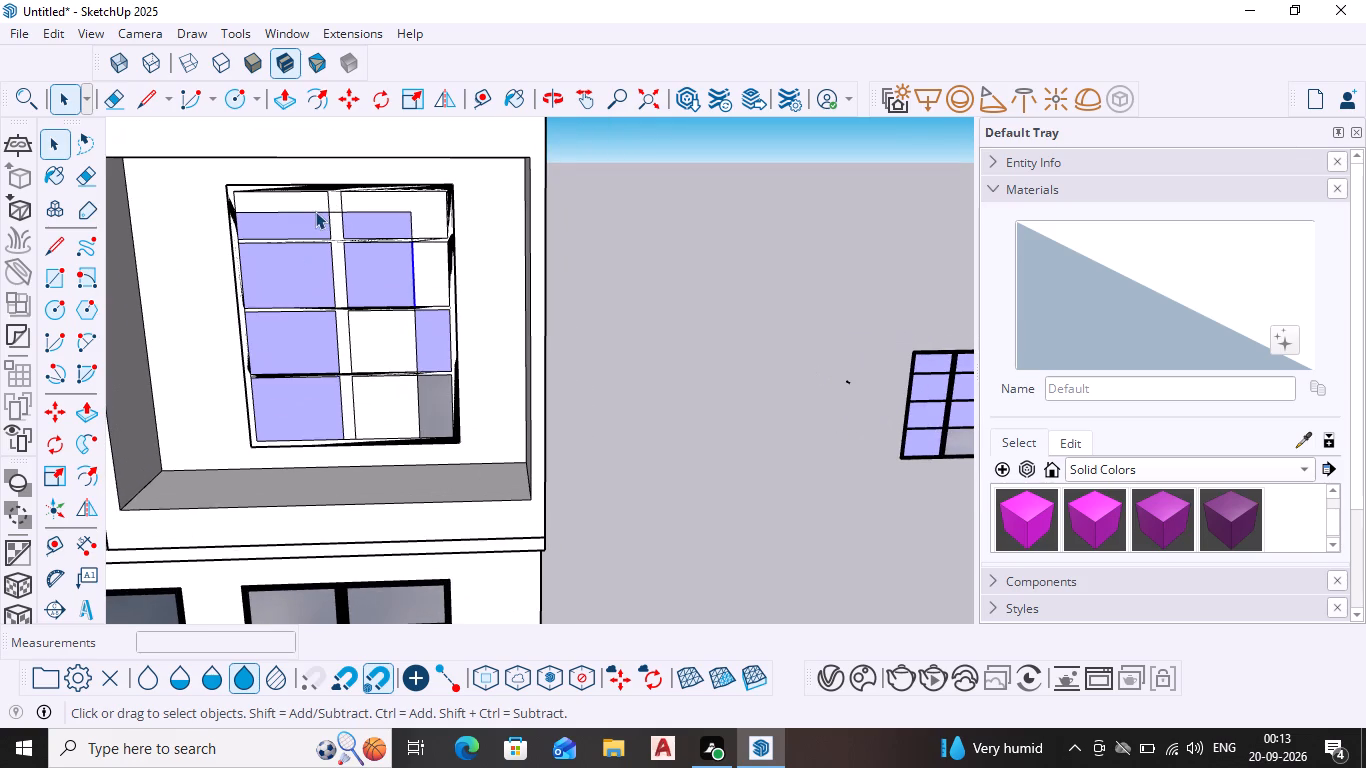
scroll(314, 218, "down", 3)
scroll(207, 268, "down", 3)
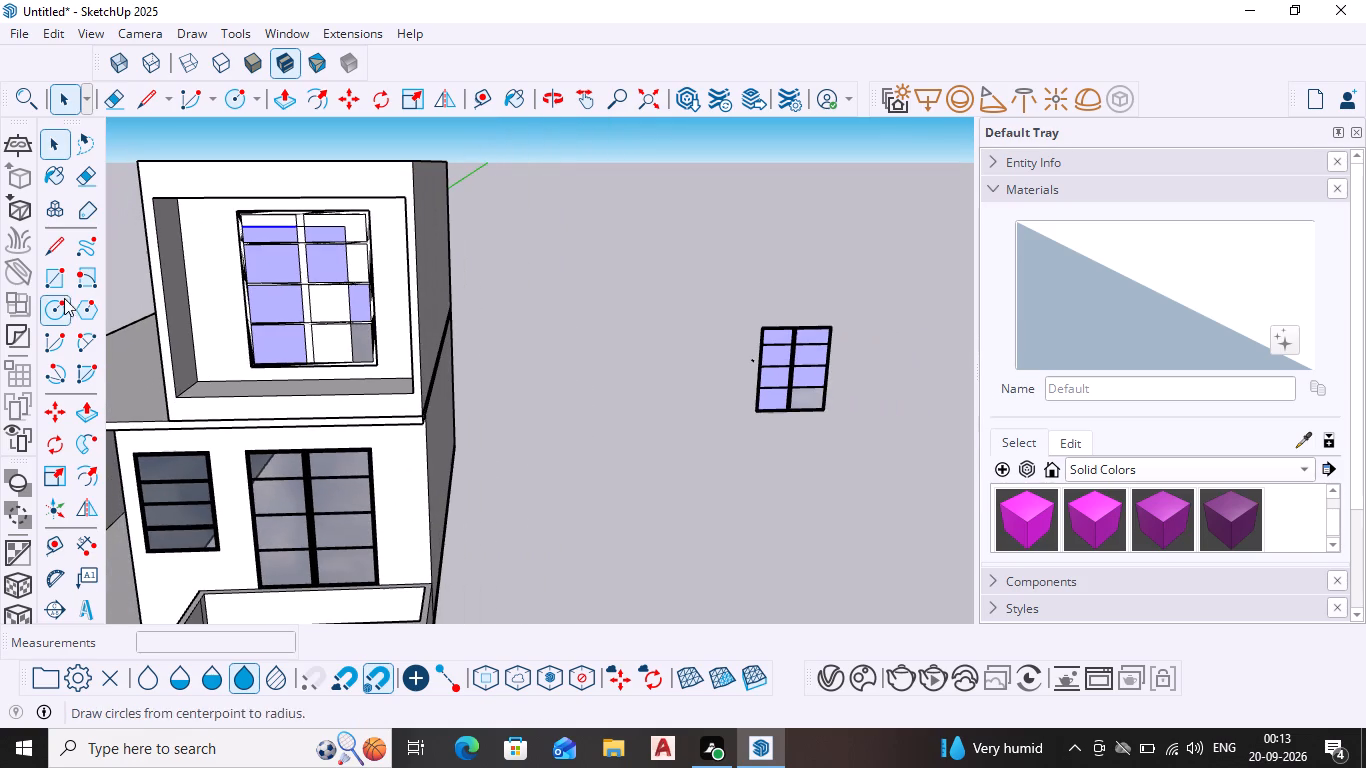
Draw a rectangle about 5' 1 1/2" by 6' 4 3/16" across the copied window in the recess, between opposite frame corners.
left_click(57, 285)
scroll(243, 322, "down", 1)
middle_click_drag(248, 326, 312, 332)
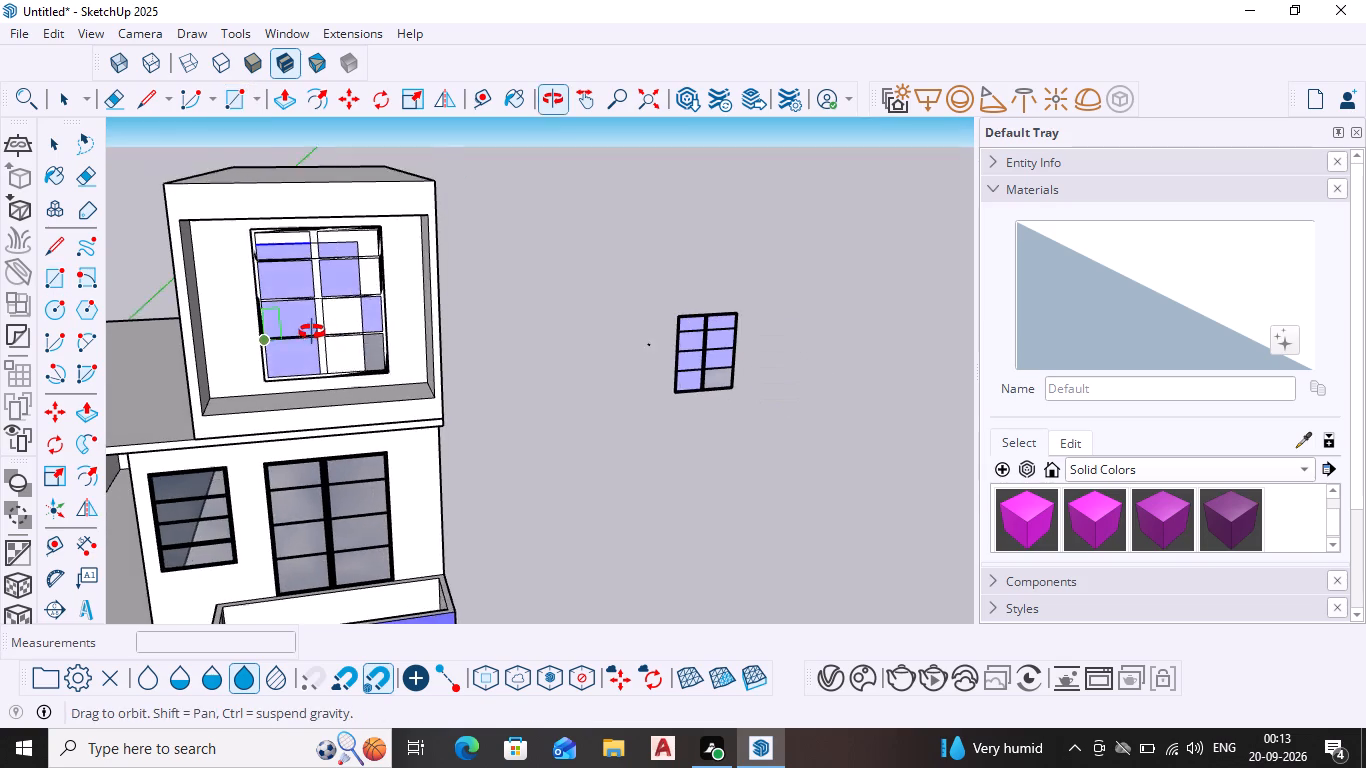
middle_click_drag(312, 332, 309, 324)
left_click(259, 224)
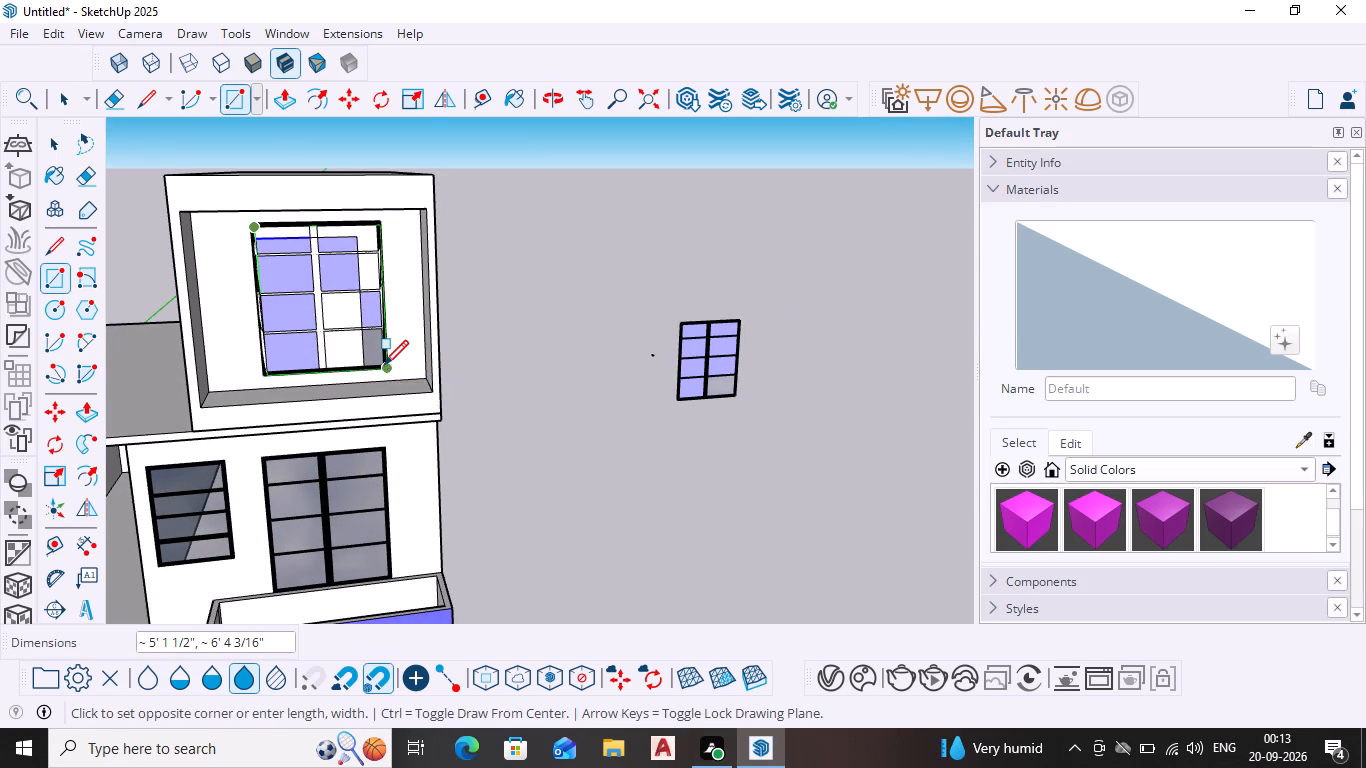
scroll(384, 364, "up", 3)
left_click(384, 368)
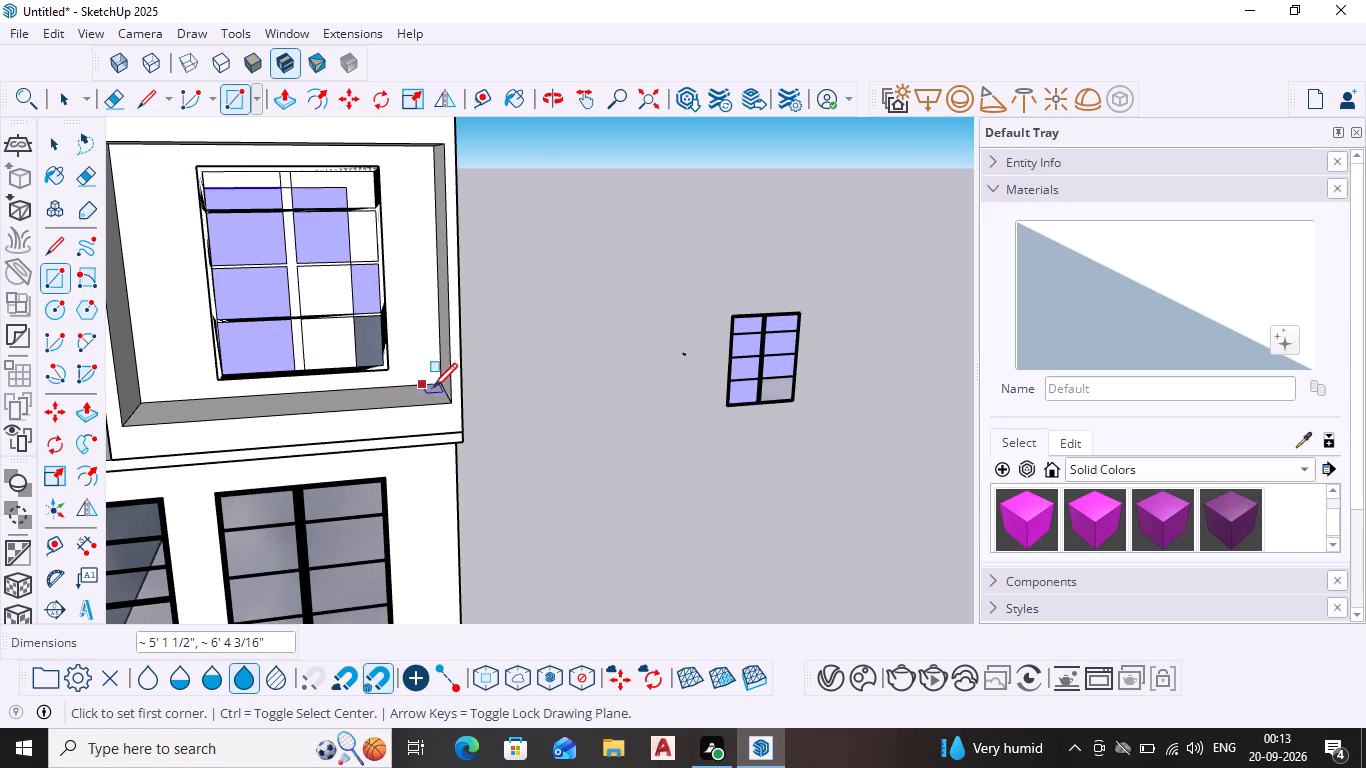
Undo the rectangle over the copied window, the window copy and the earlier rectangle on the recess's back face.
scroll(435, 390, "down", 3)
key("ctrl+z")
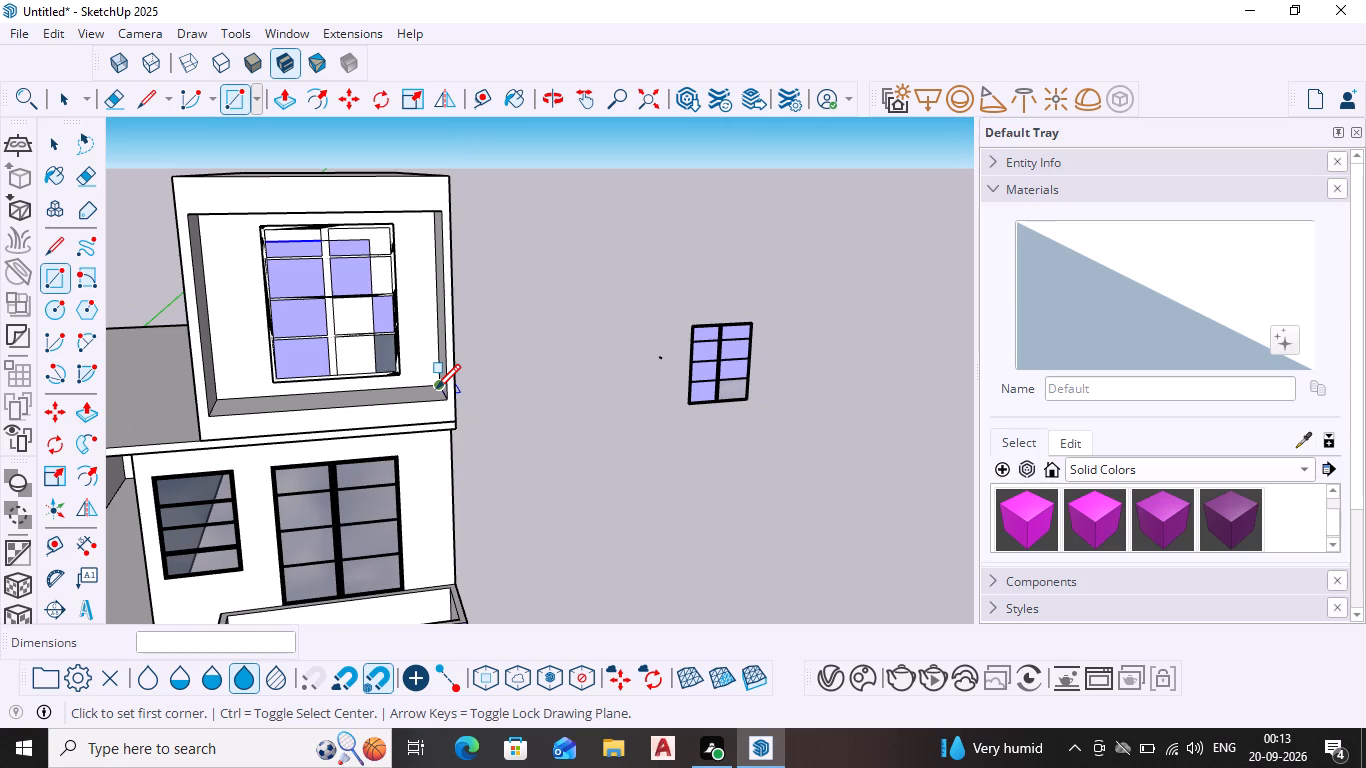
key("ctrl+z")
key("ctrl+z")
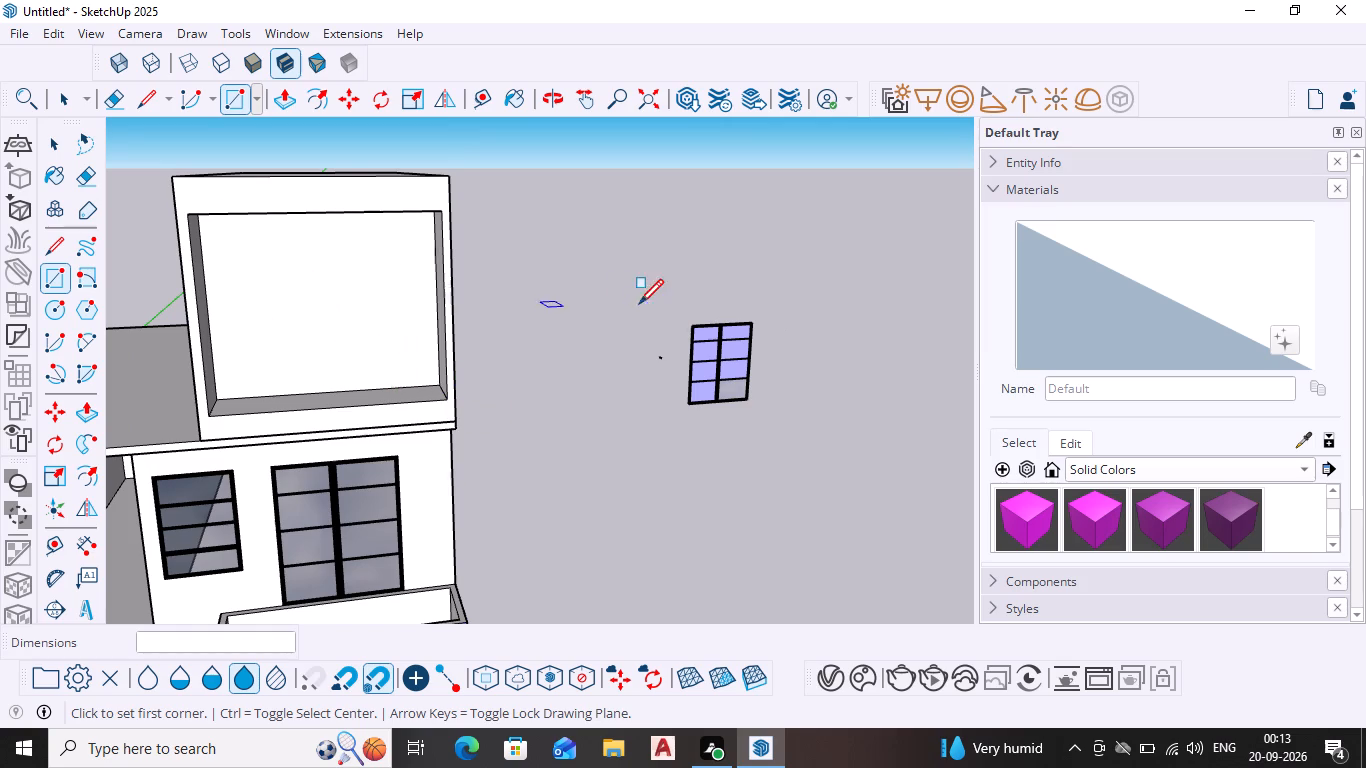
Draw a rectangle about 5' 3 3/8" by 6' 6 1/16" over the spare double window, from its upper-left to lower-right frame corner.
left_click(690, 329)
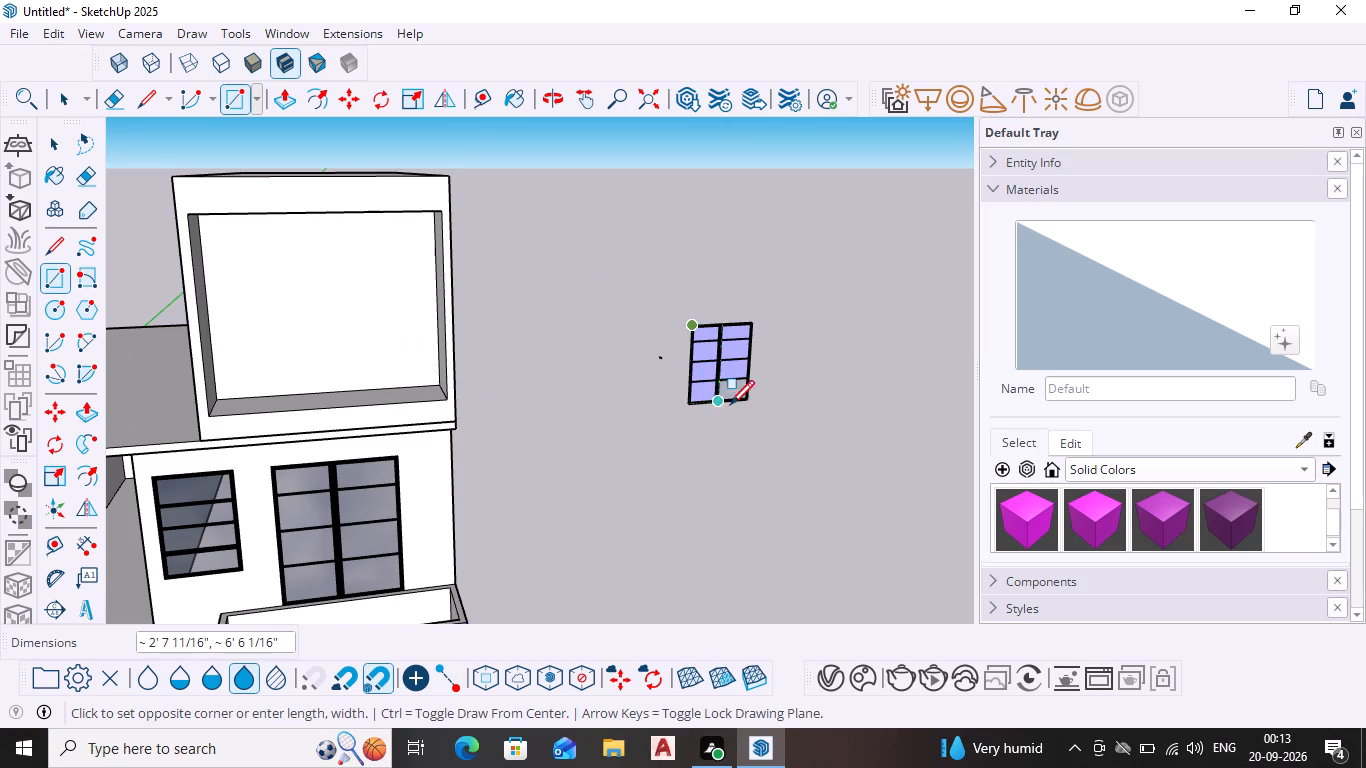
left_click(744, 403)
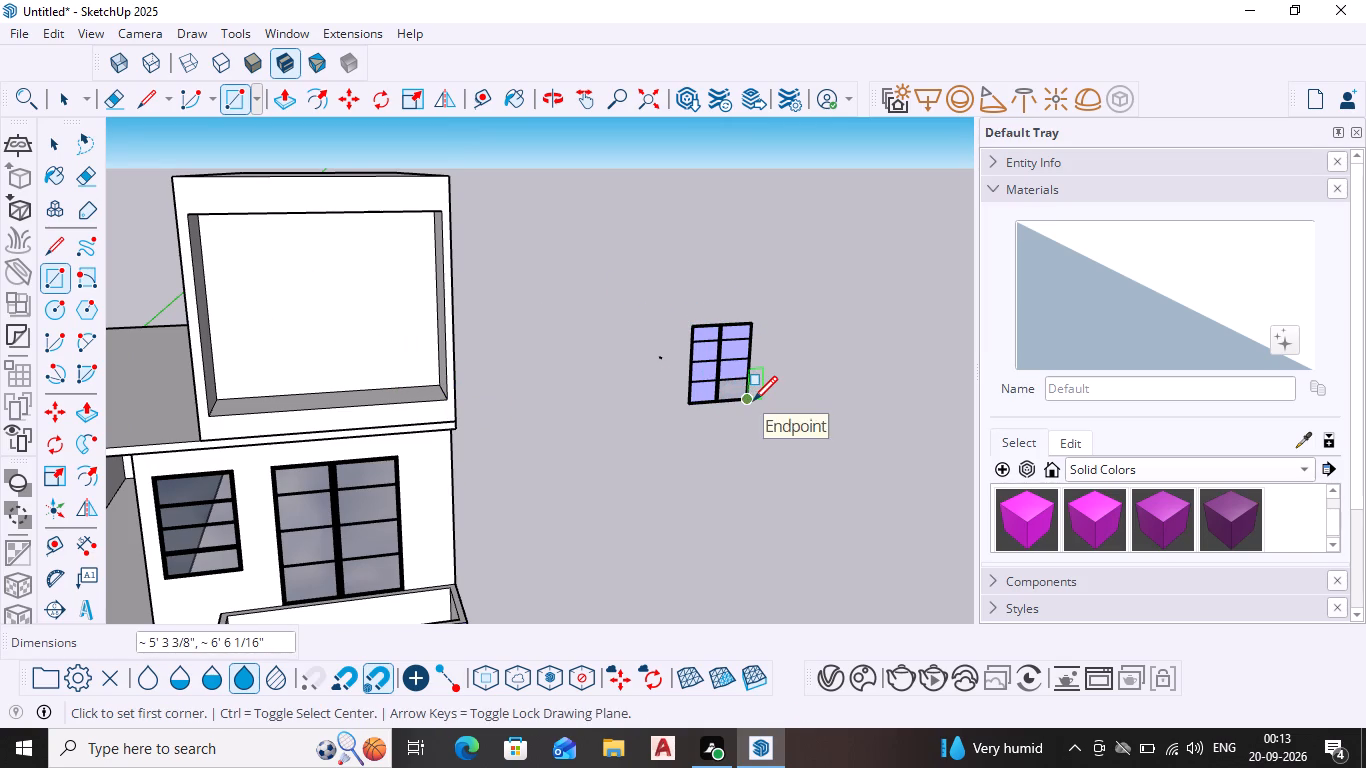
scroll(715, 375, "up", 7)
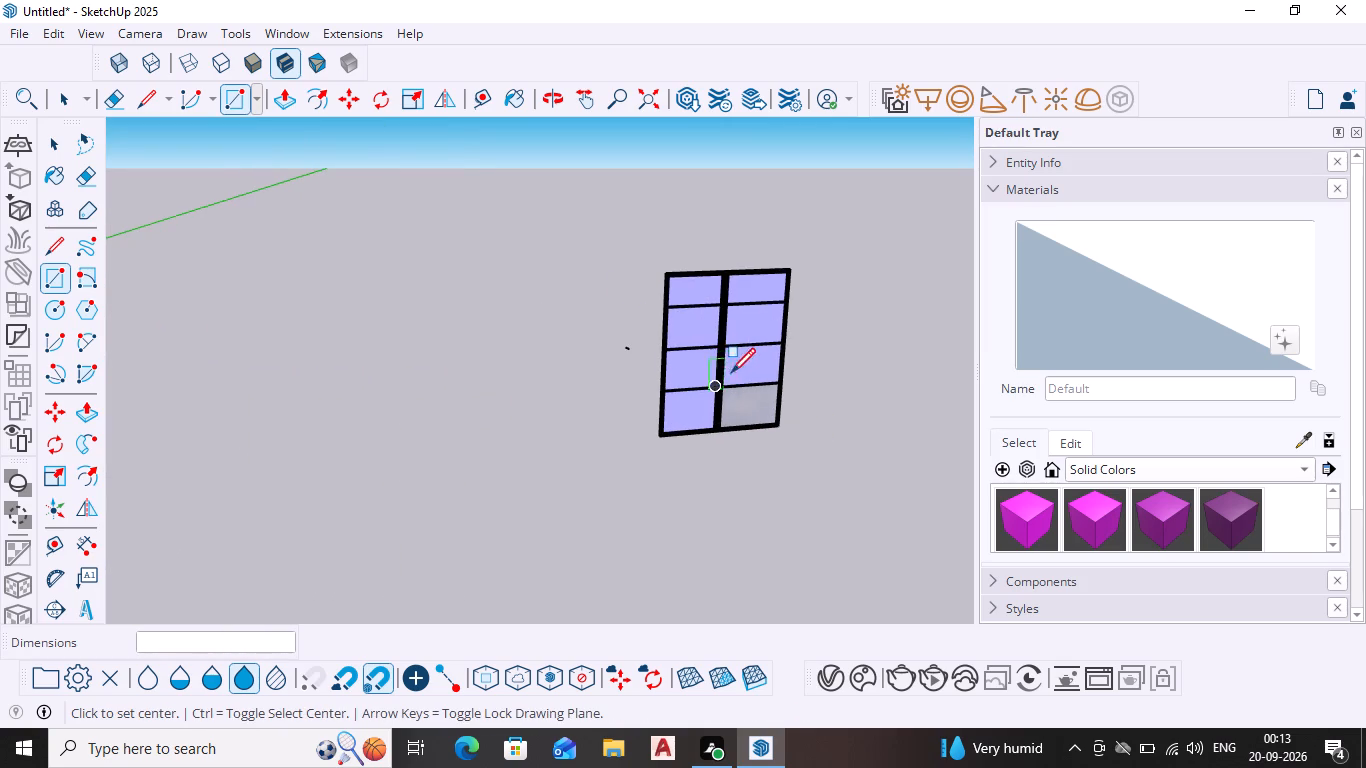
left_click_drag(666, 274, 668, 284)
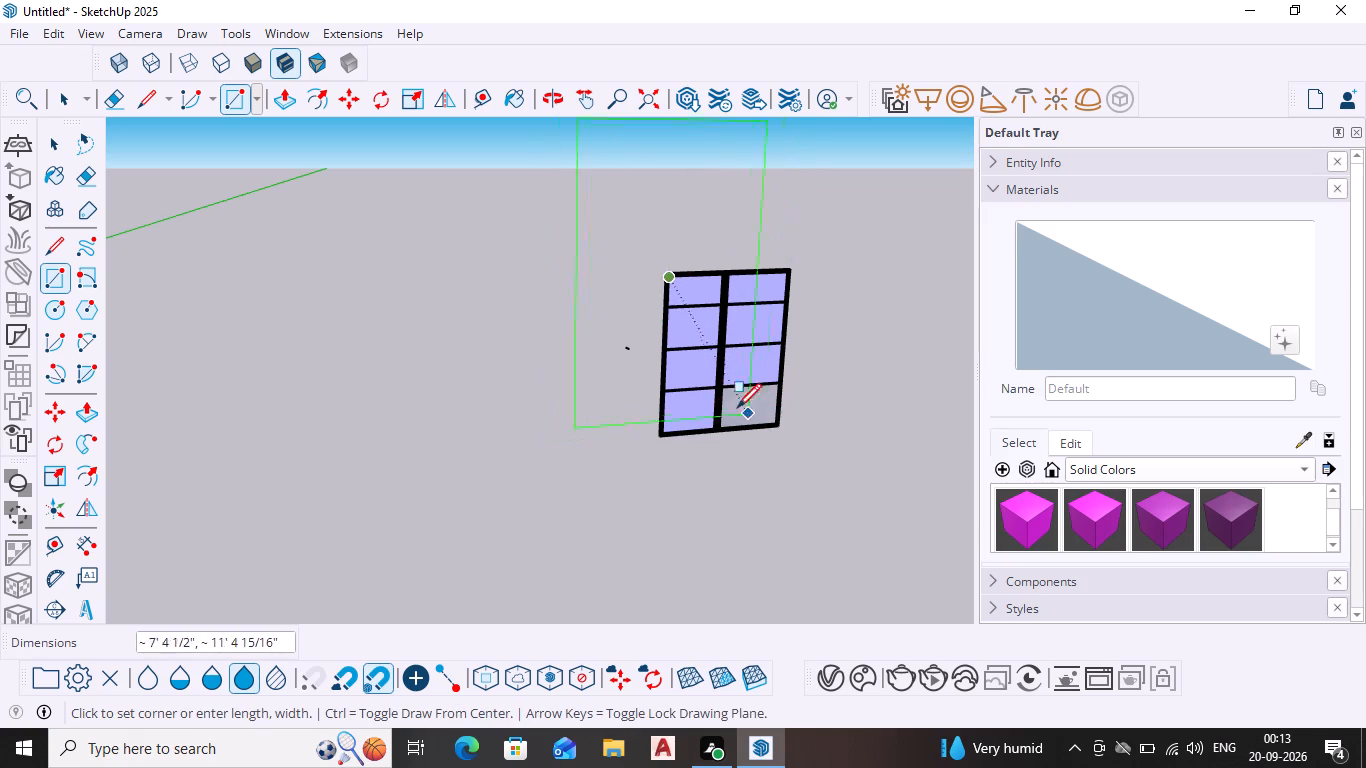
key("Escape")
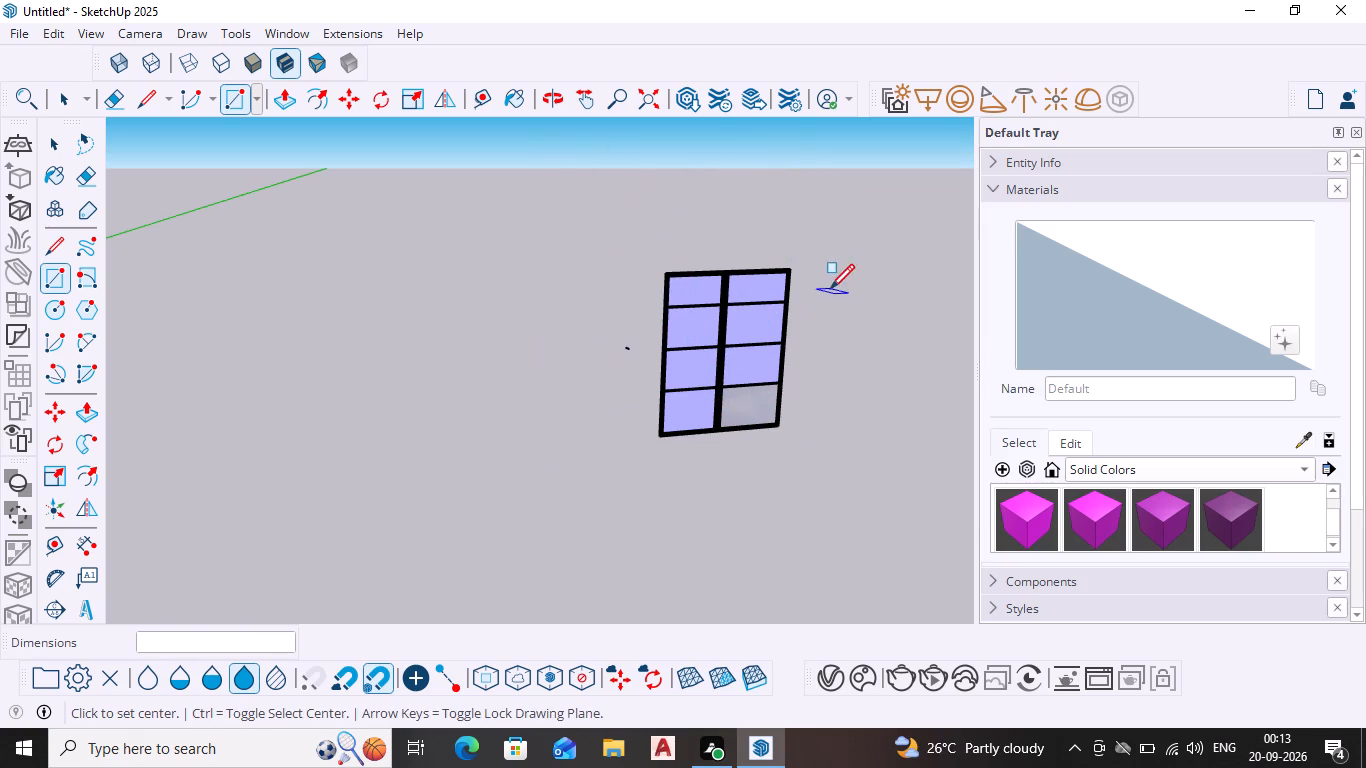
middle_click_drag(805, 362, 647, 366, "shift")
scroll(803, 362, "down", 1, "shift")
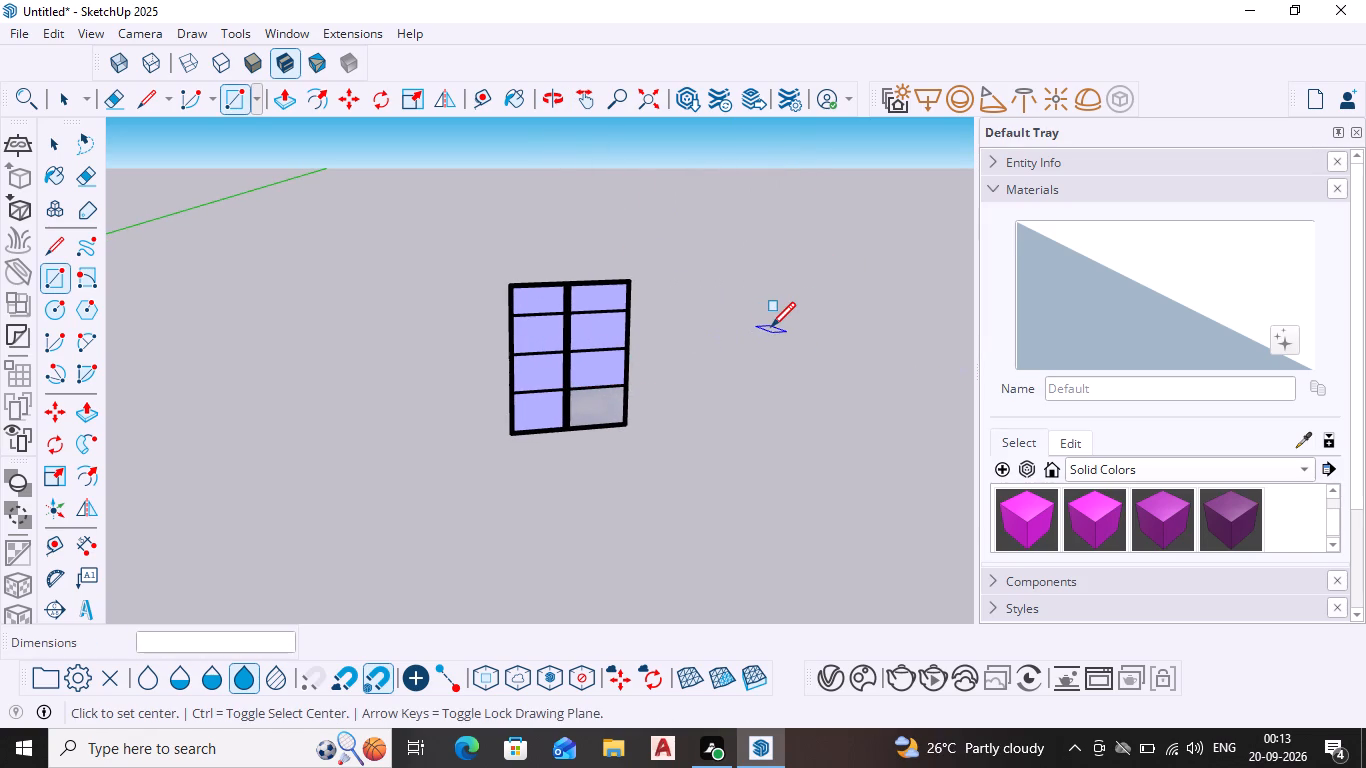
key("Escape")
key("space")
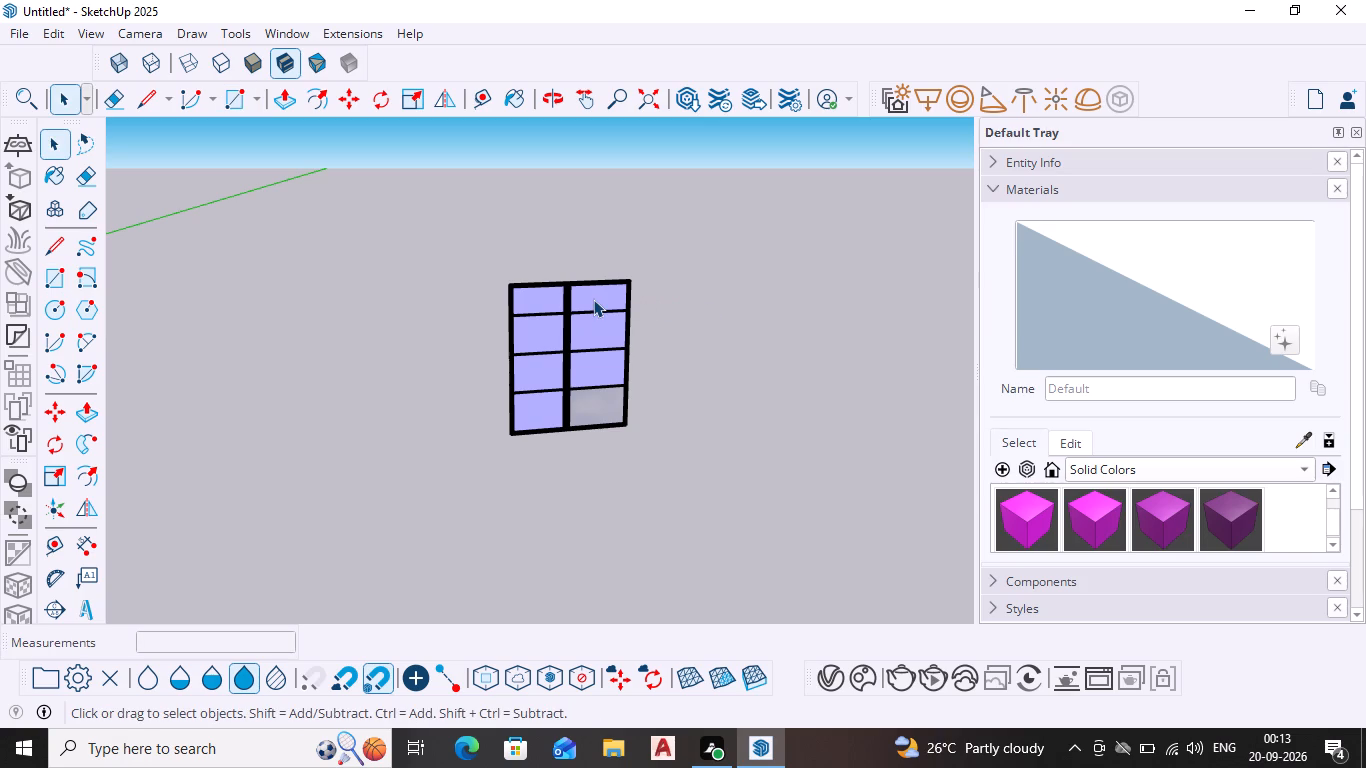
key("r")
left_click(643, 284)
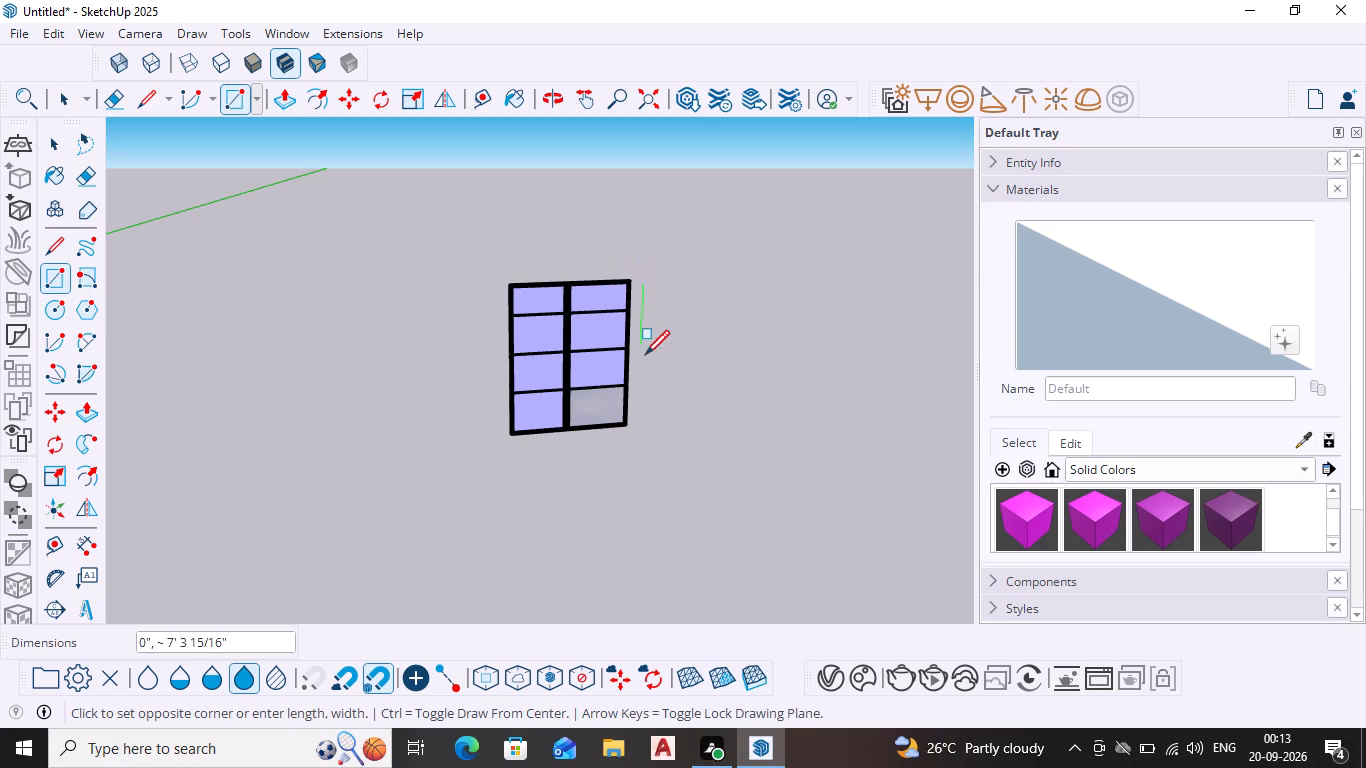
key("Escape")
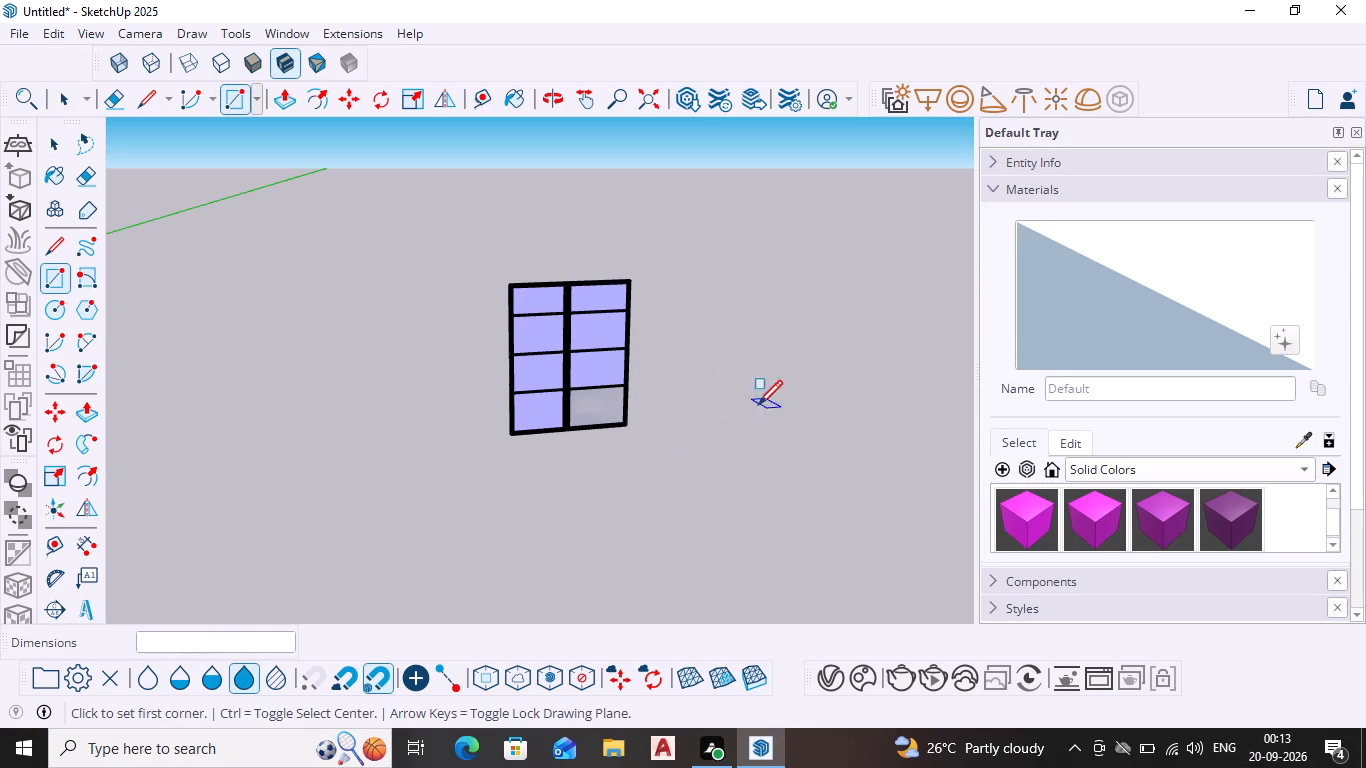
Draw a rectangle about 4' 11 5/8" by 6' 2 5/16" over the spare double window, from its upper-left to lower-right corner.
left_click(511, 291)
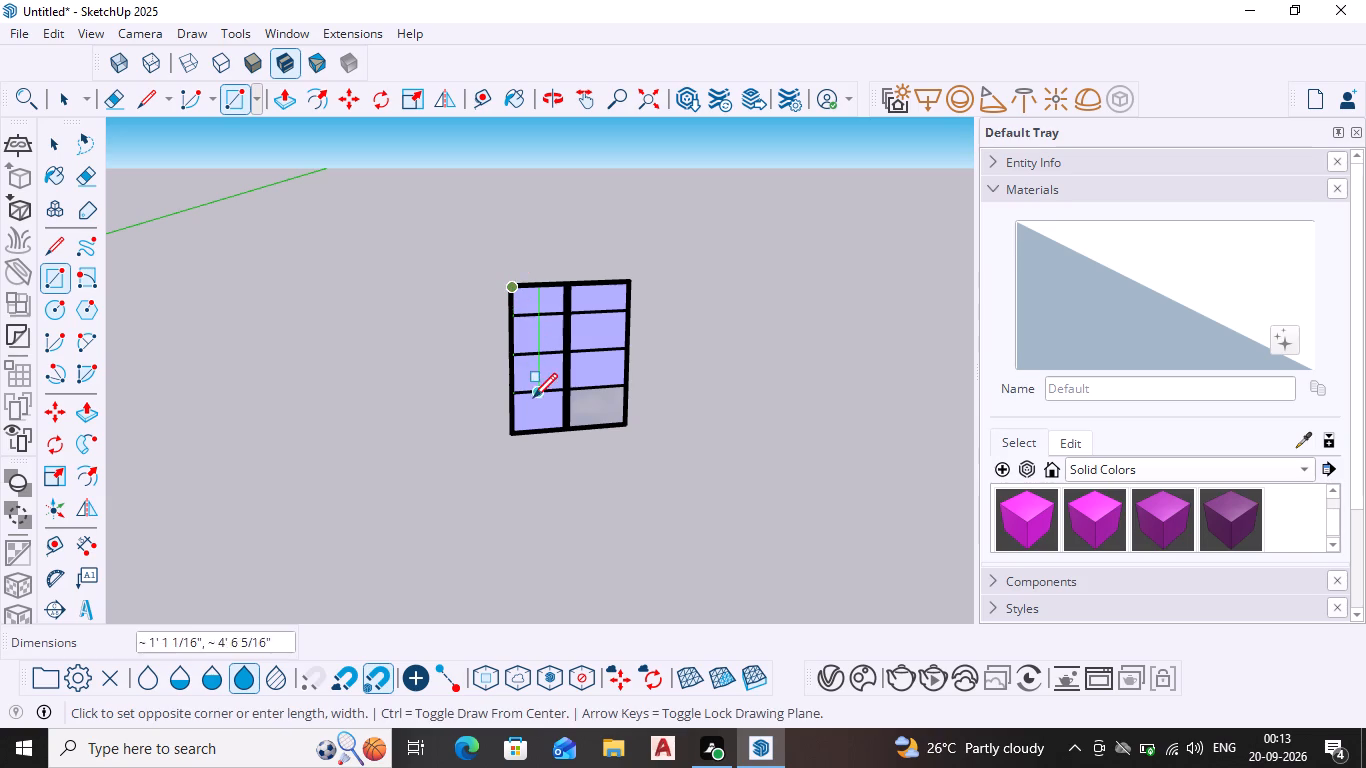
left_click(615, 429)
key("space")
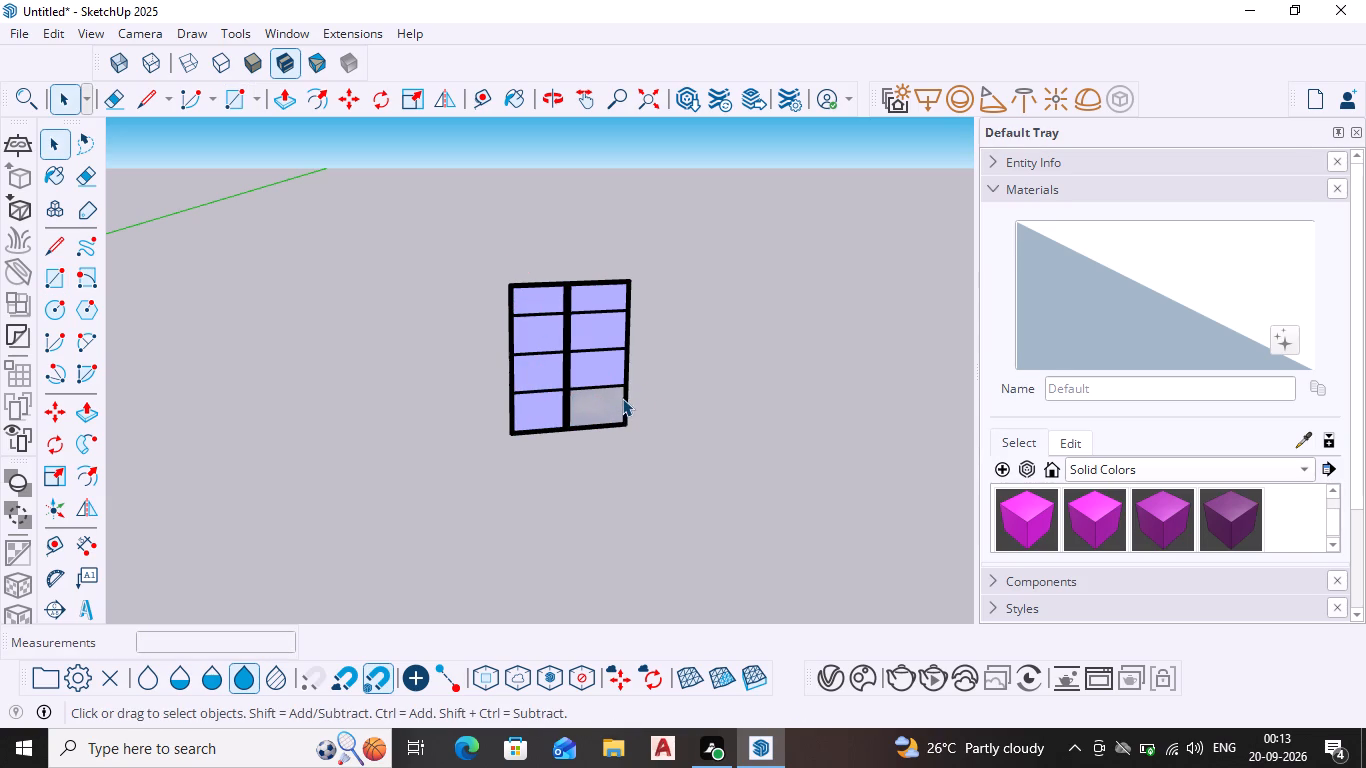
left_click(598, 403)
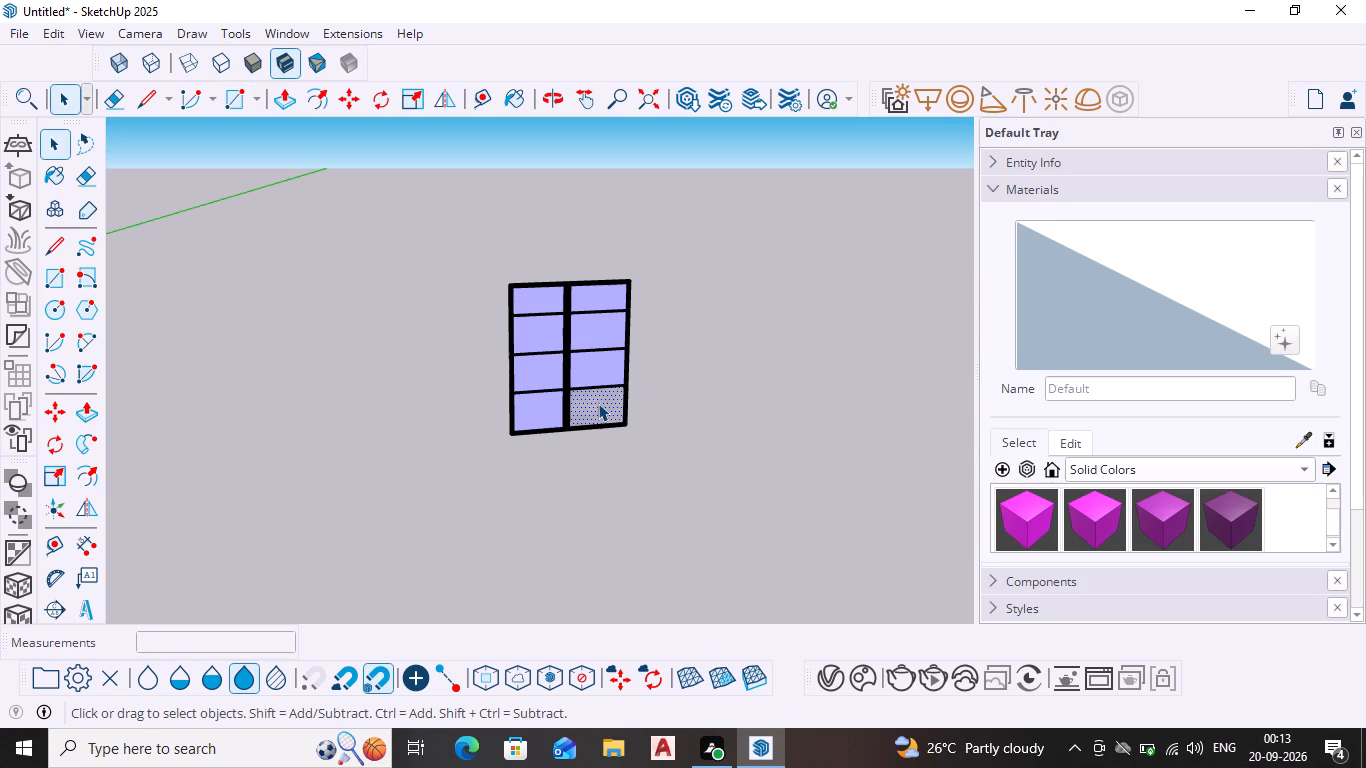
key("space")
Dimension the spare double window's overall width along its bottom edge and its overall height along the right side.
scroll(498, 330, "up", 8)
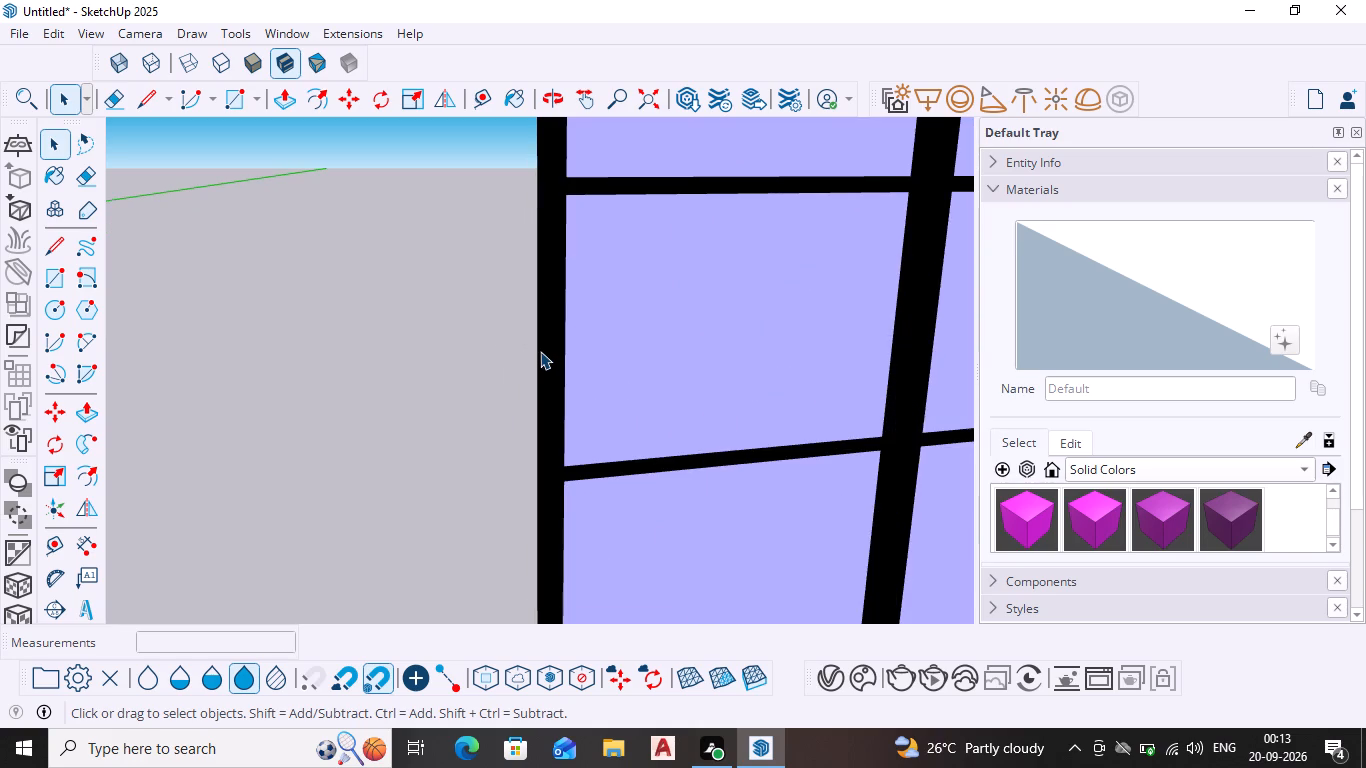
scroll(632, 359, "down", 14)
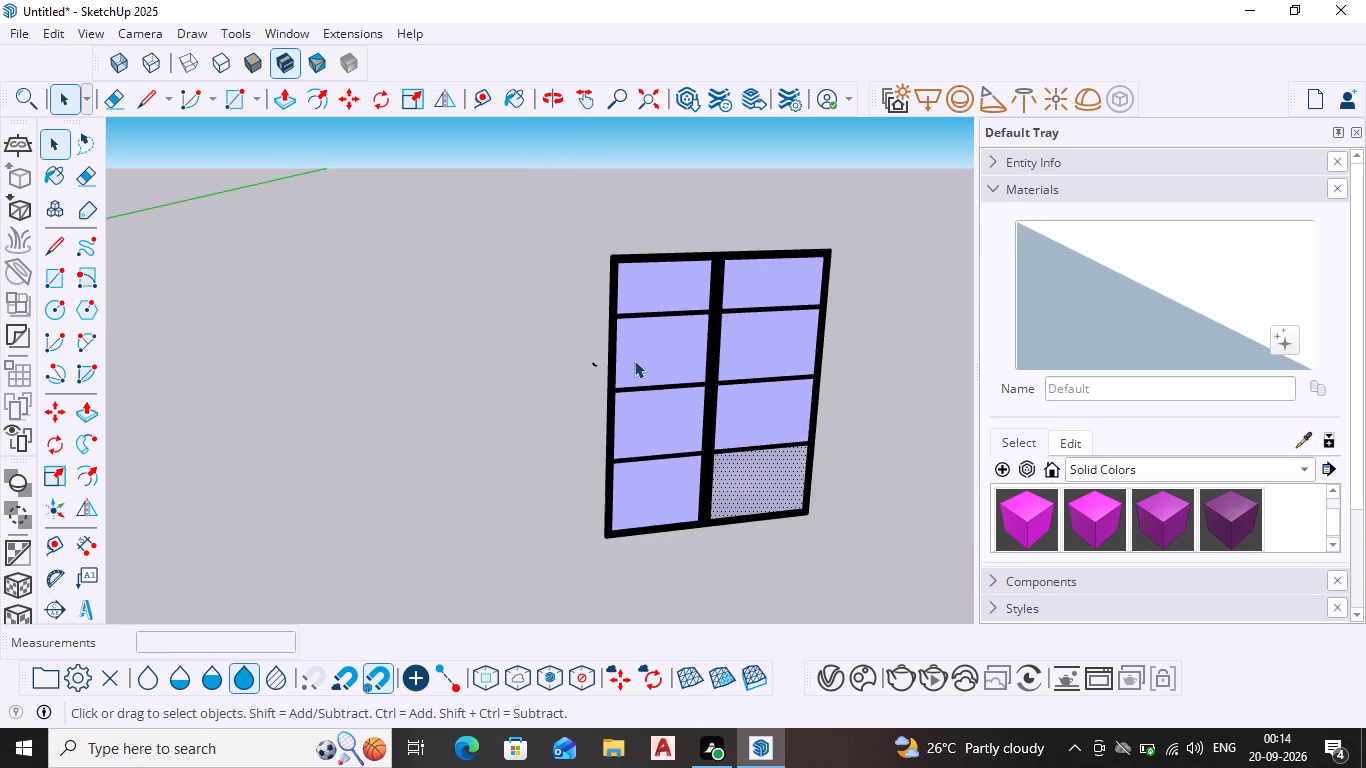
middle_click_drag(700, 406, 621, 377)
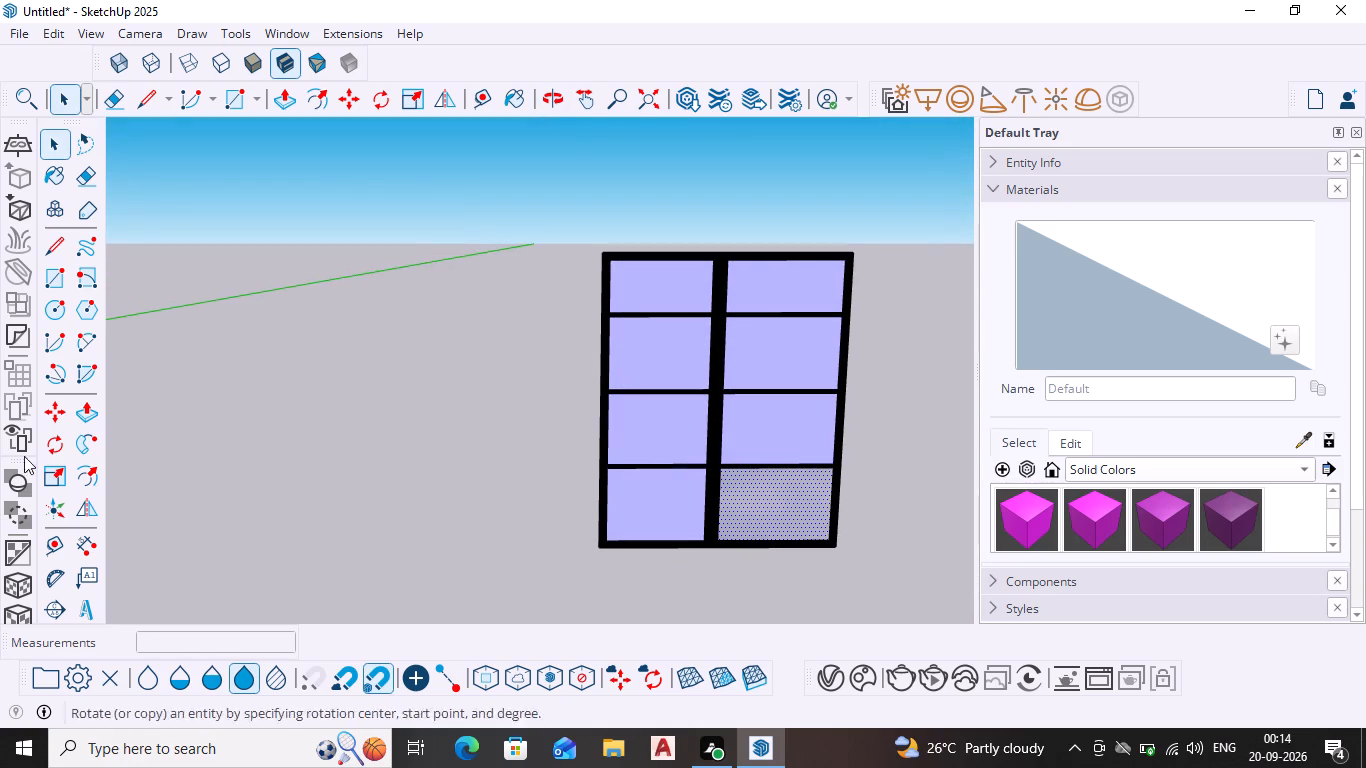
left_click(49, 538)
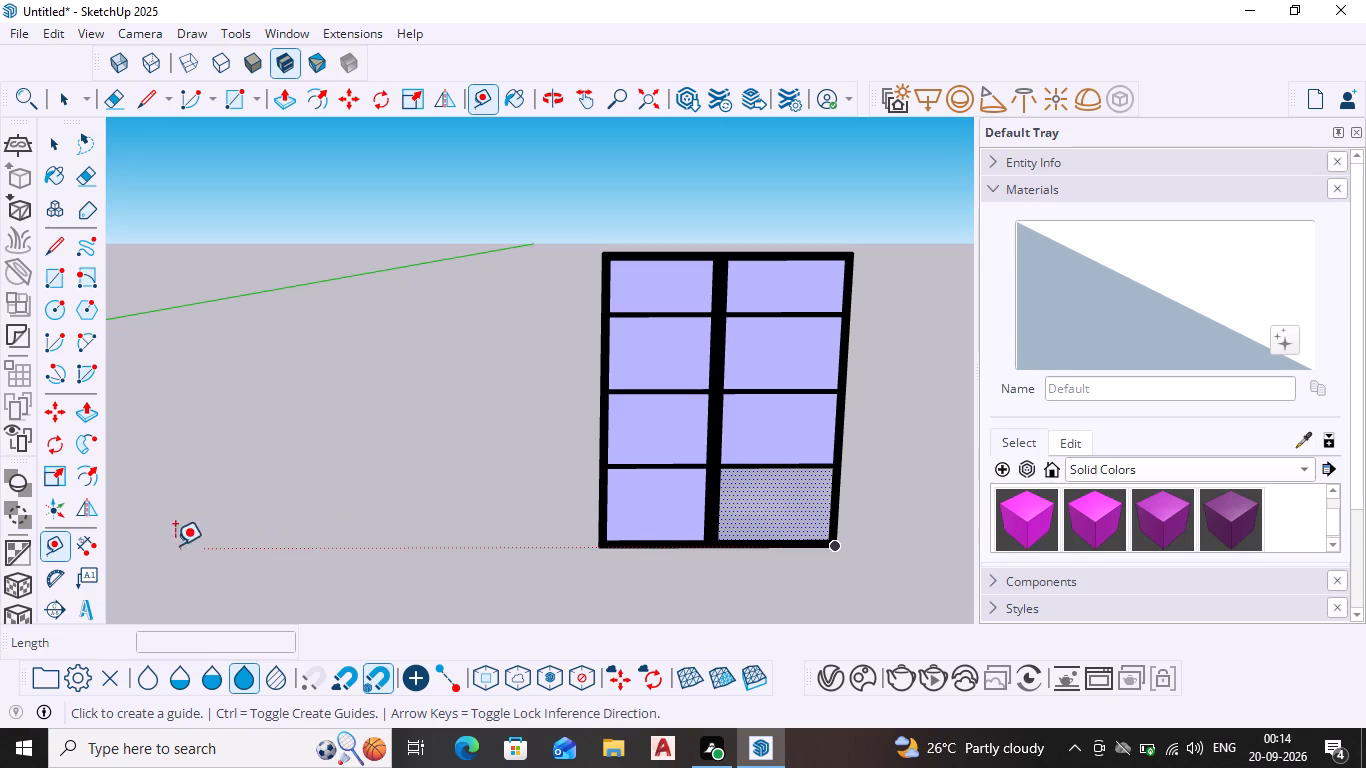
left_click(89, 559)
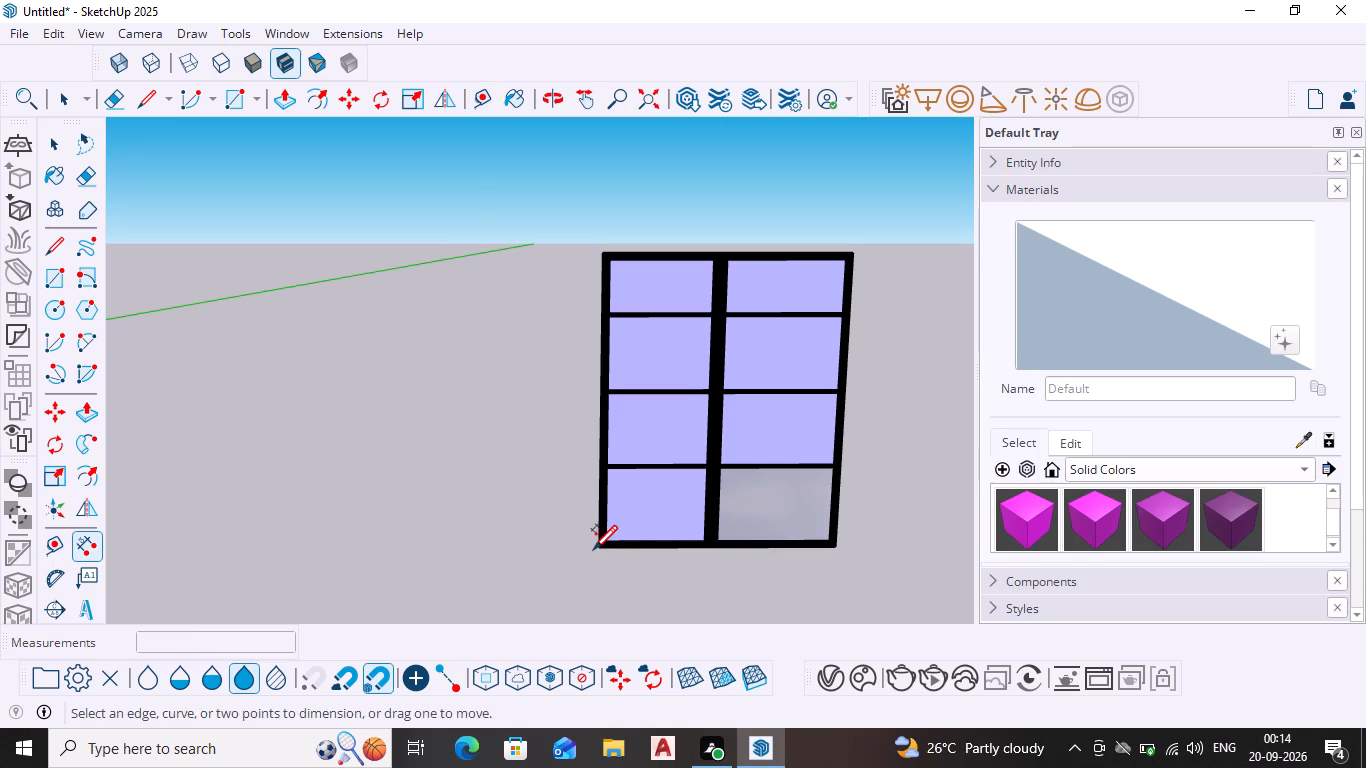
left_click(595, 552)
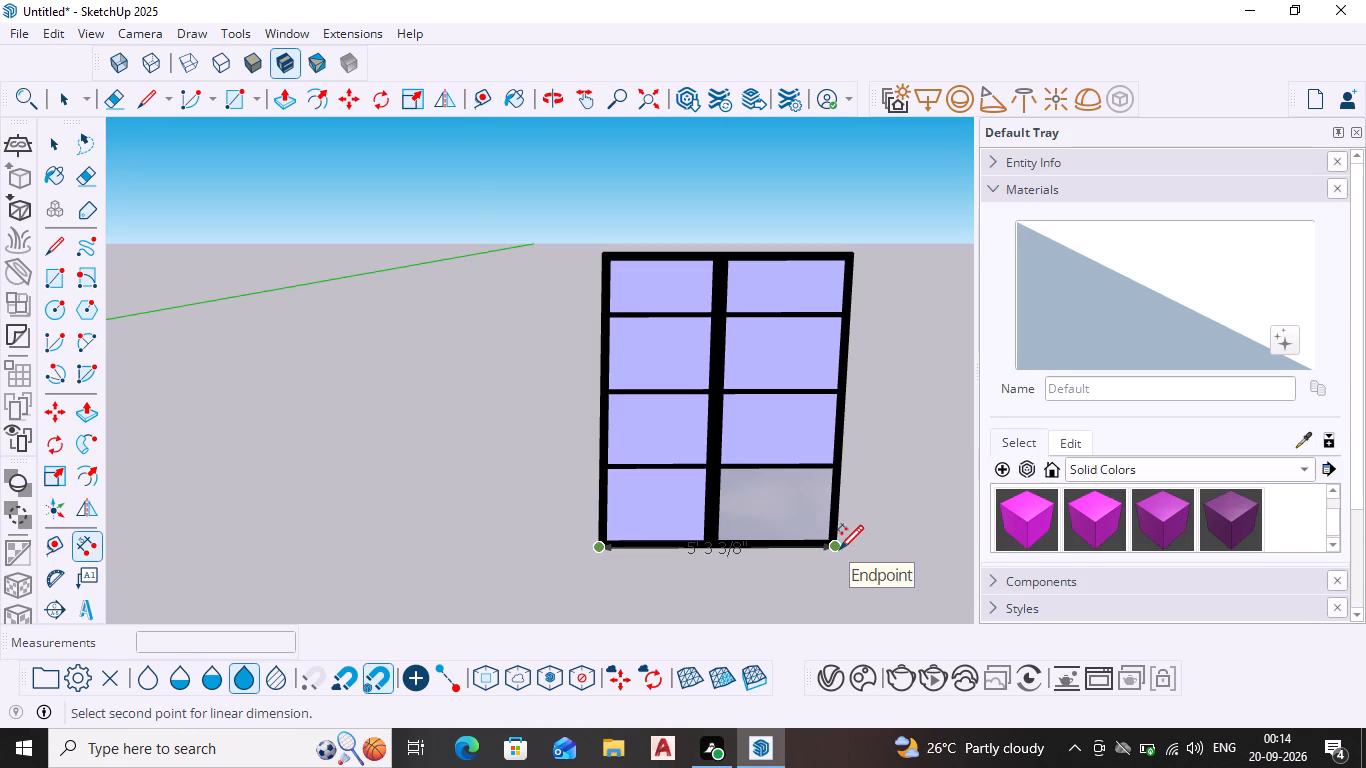
left_click(835, 545)
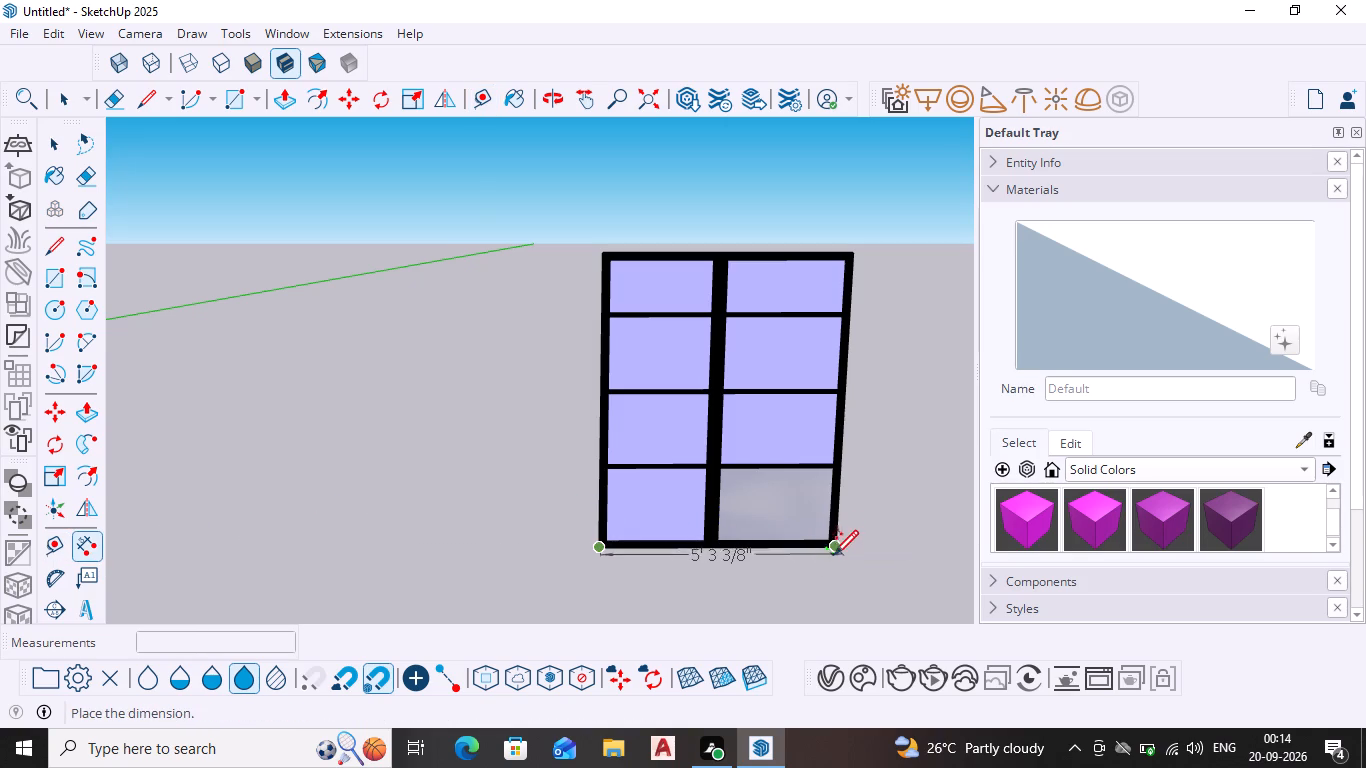
left_click(834, 563)
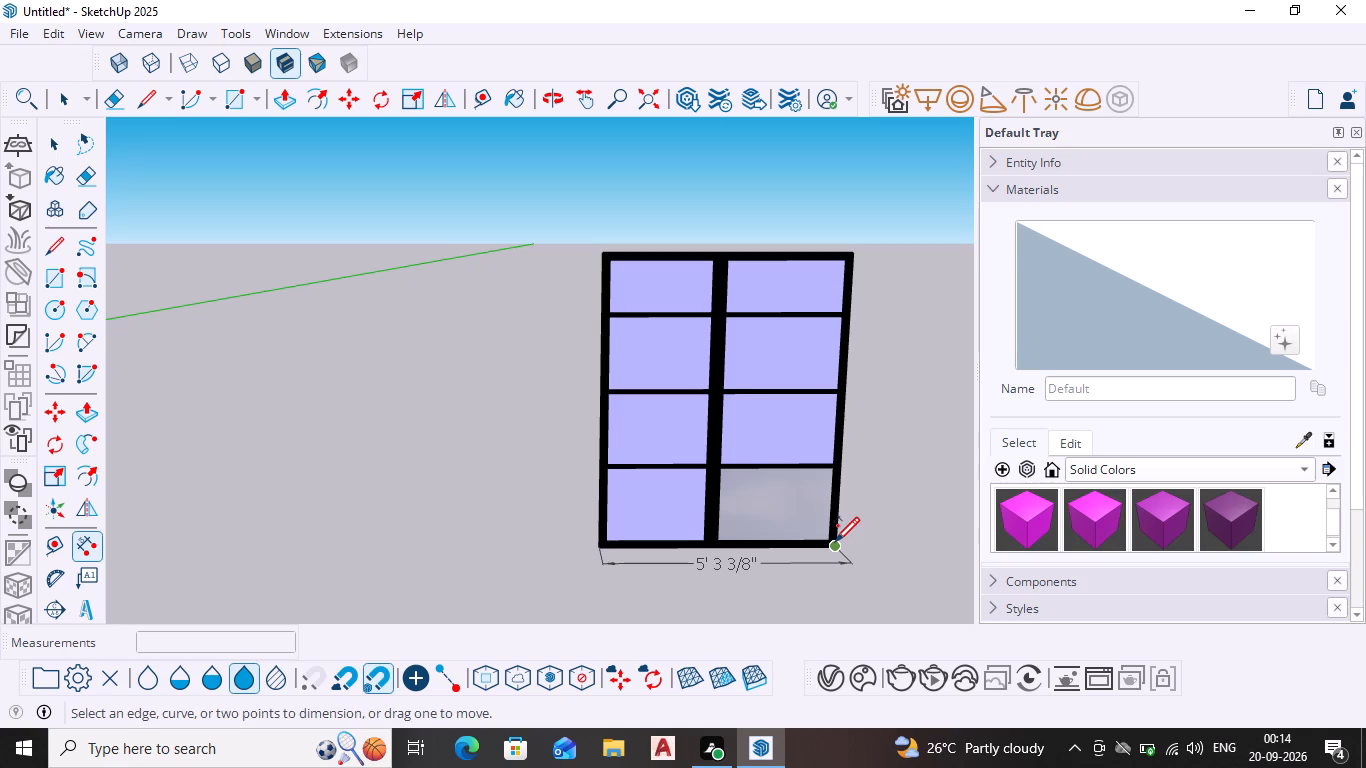
left_click(835, 544)
left_click(857, 254)
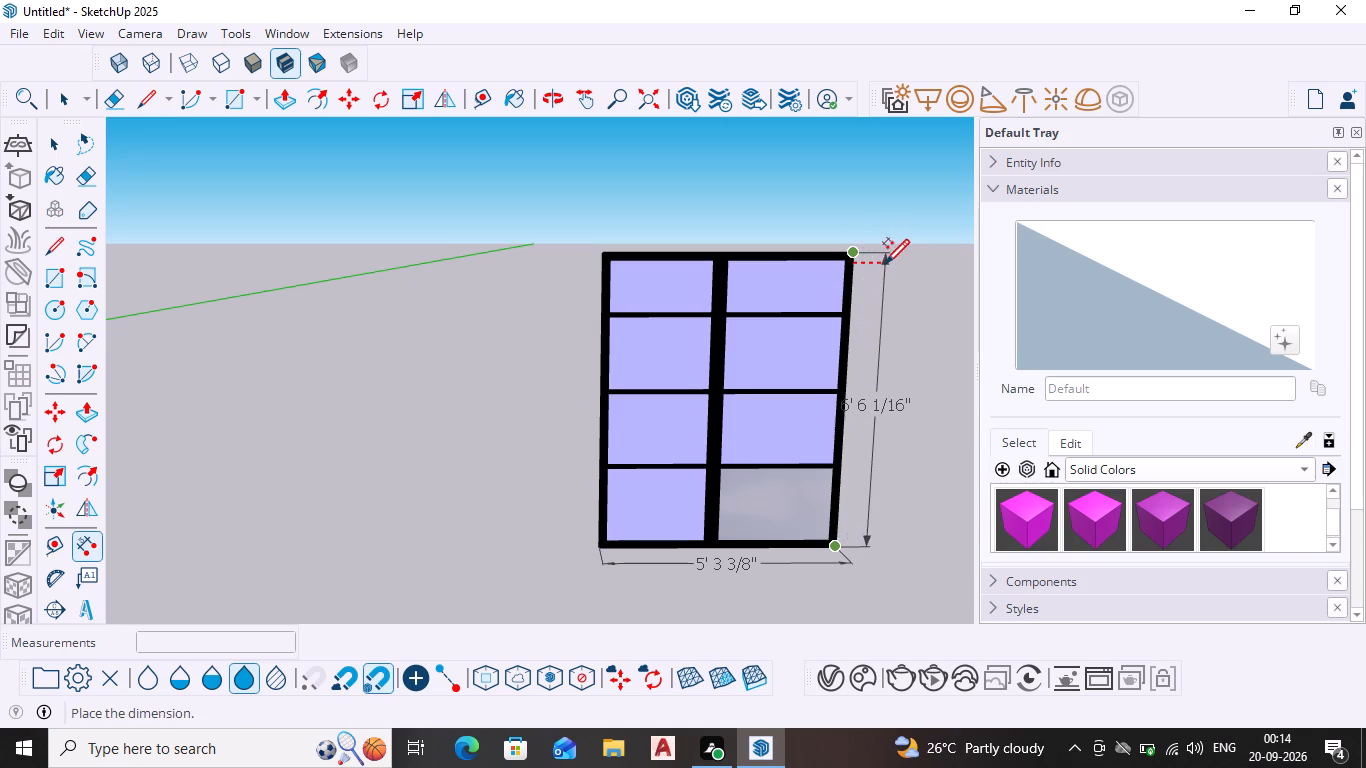
left_click(885, 266)
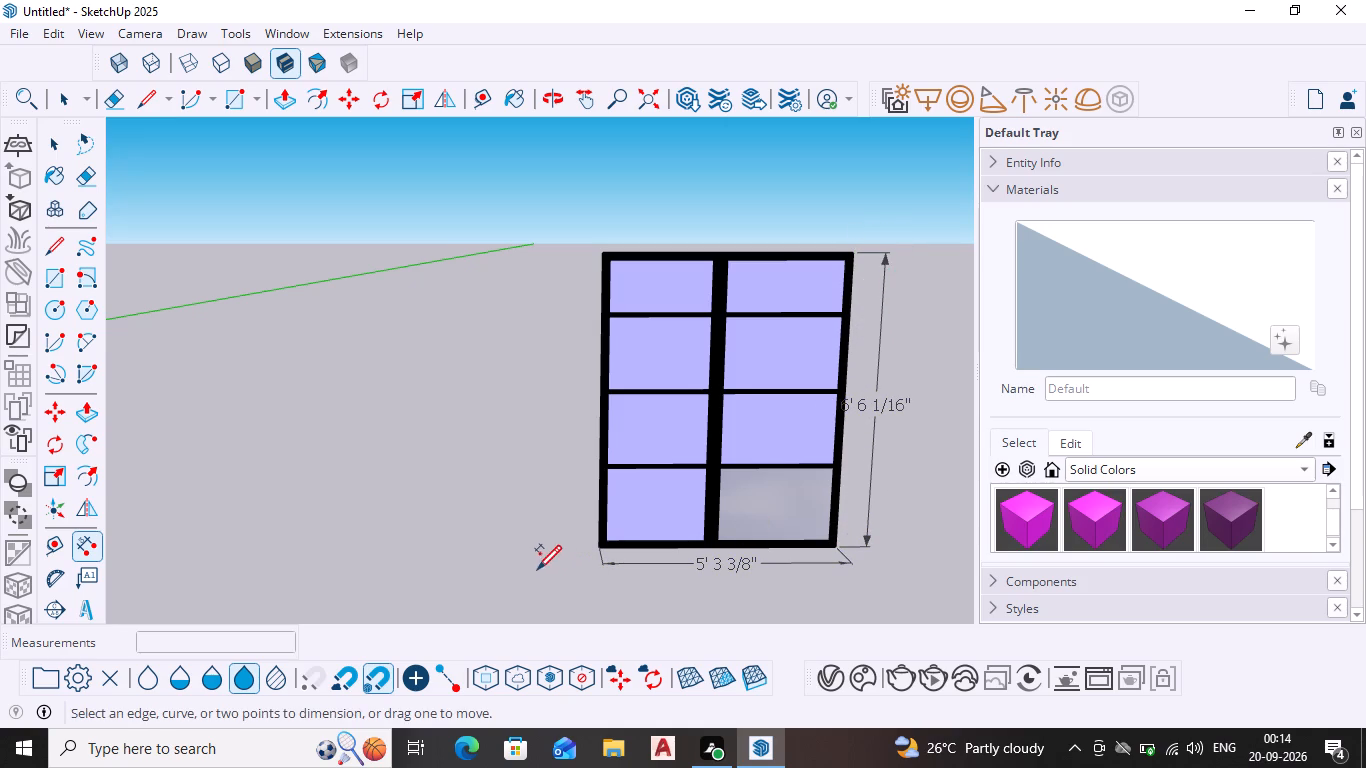
Draw a roughly square rectangle, about 5' high, near the middle of the upper-floor recess's back face.
scroll(549, 522, "down", 3)
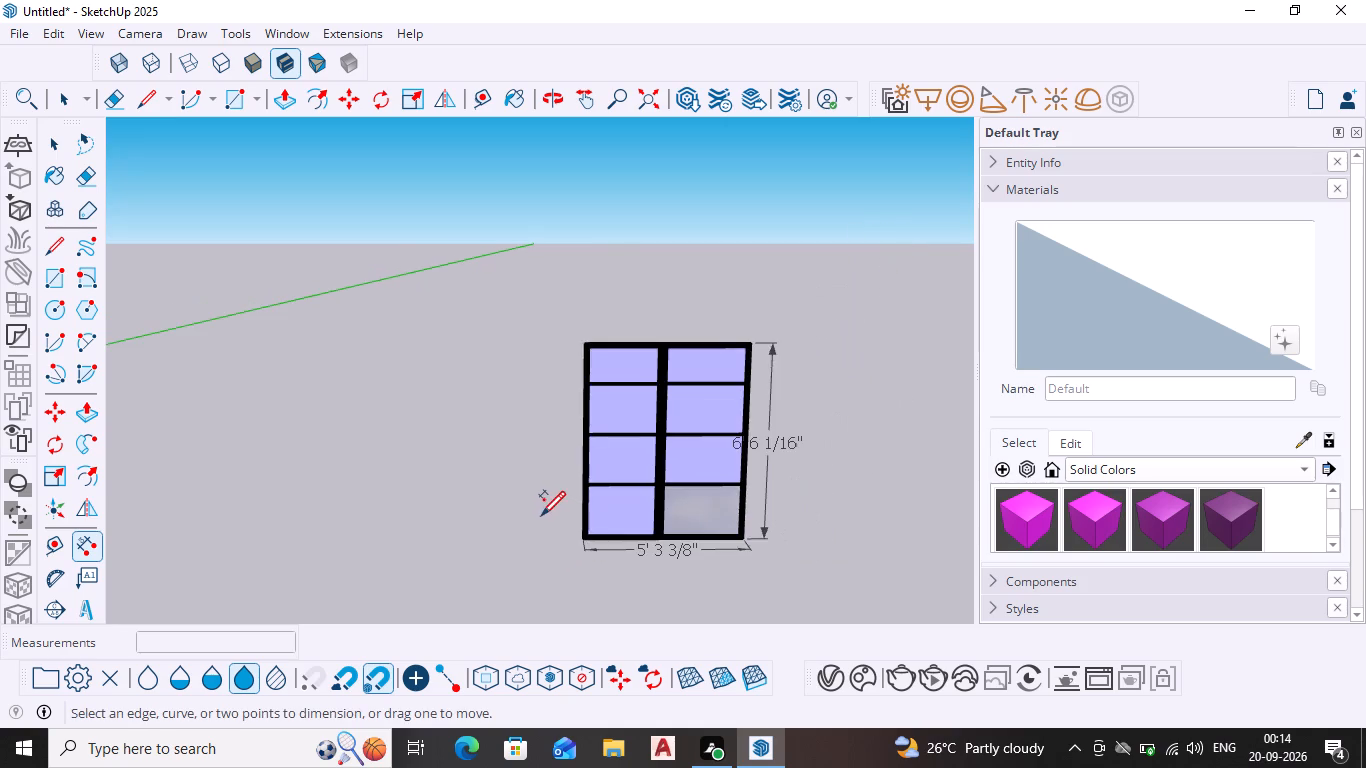
scroll(496, 501, "down", 4)
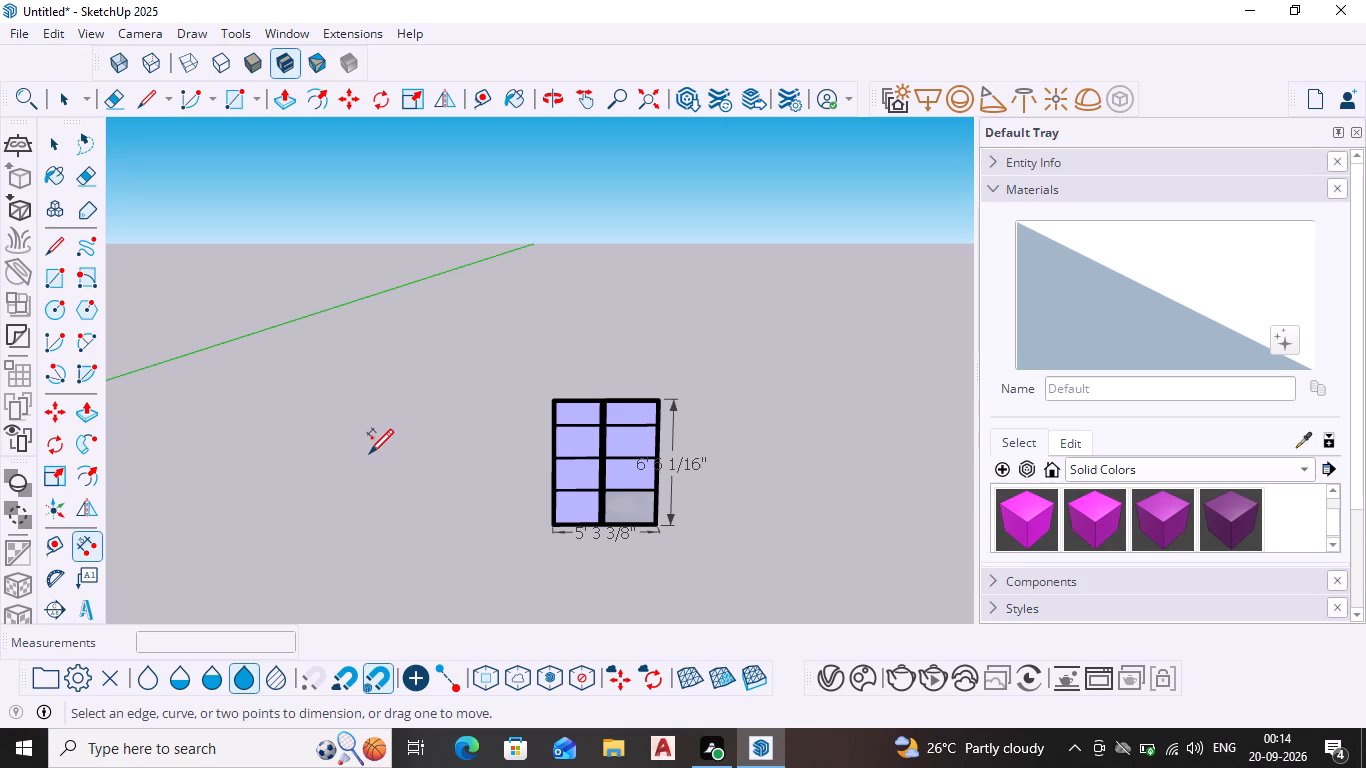
key("space")
middle_click_drag(349, 457, 706, 468, "shift")
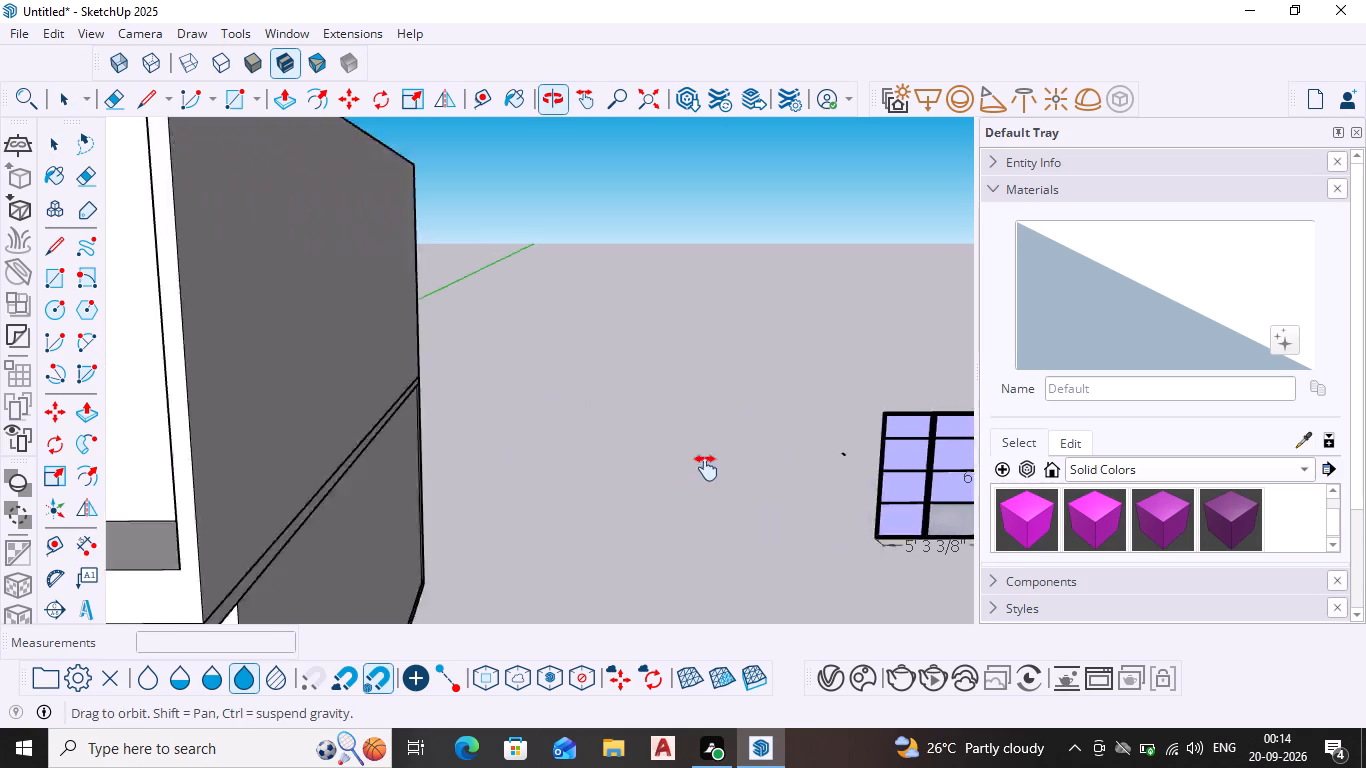
middle_click_drag(706, 468, 900, 420, "shift")
scroll(609, 358, "down", 3)
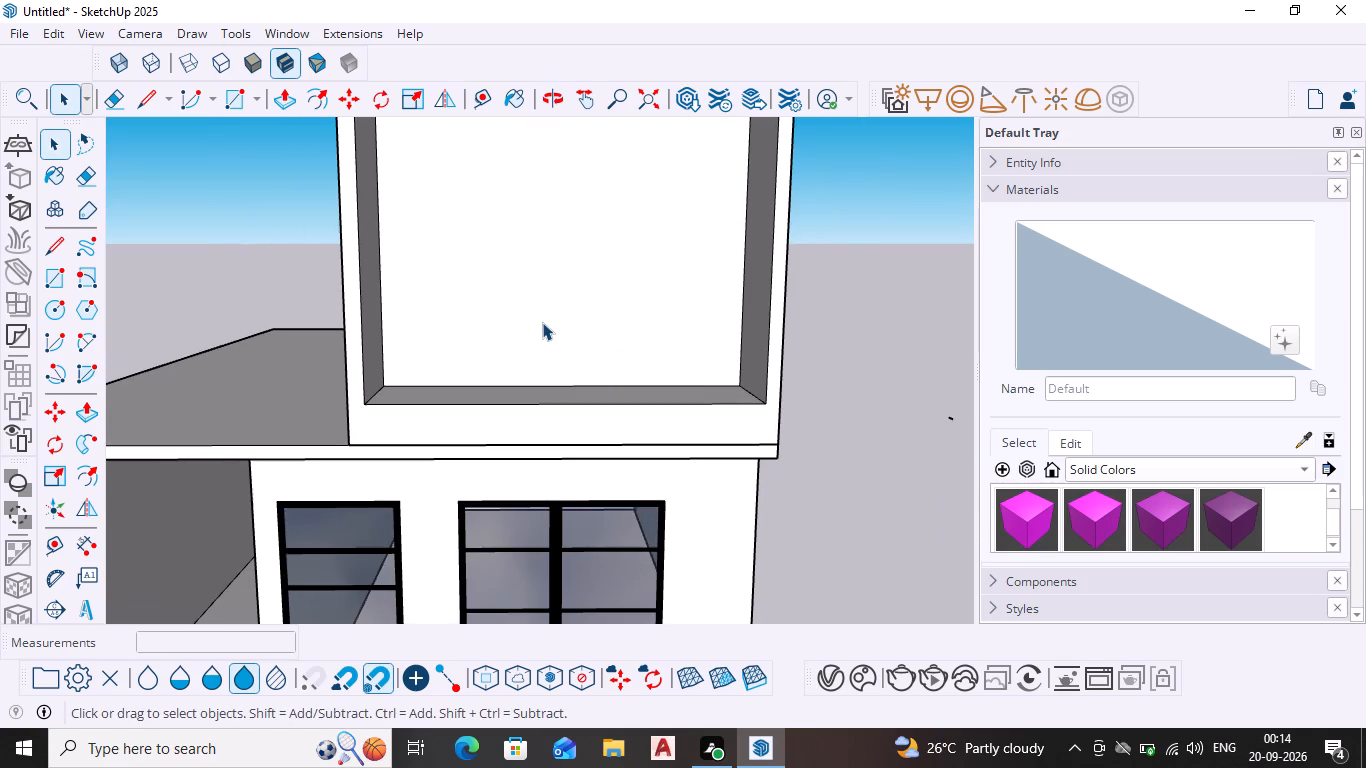
middle_click_drag(542, 322, 541, 335)
middle_click_drag(541, 335, 553, 411, "shift")
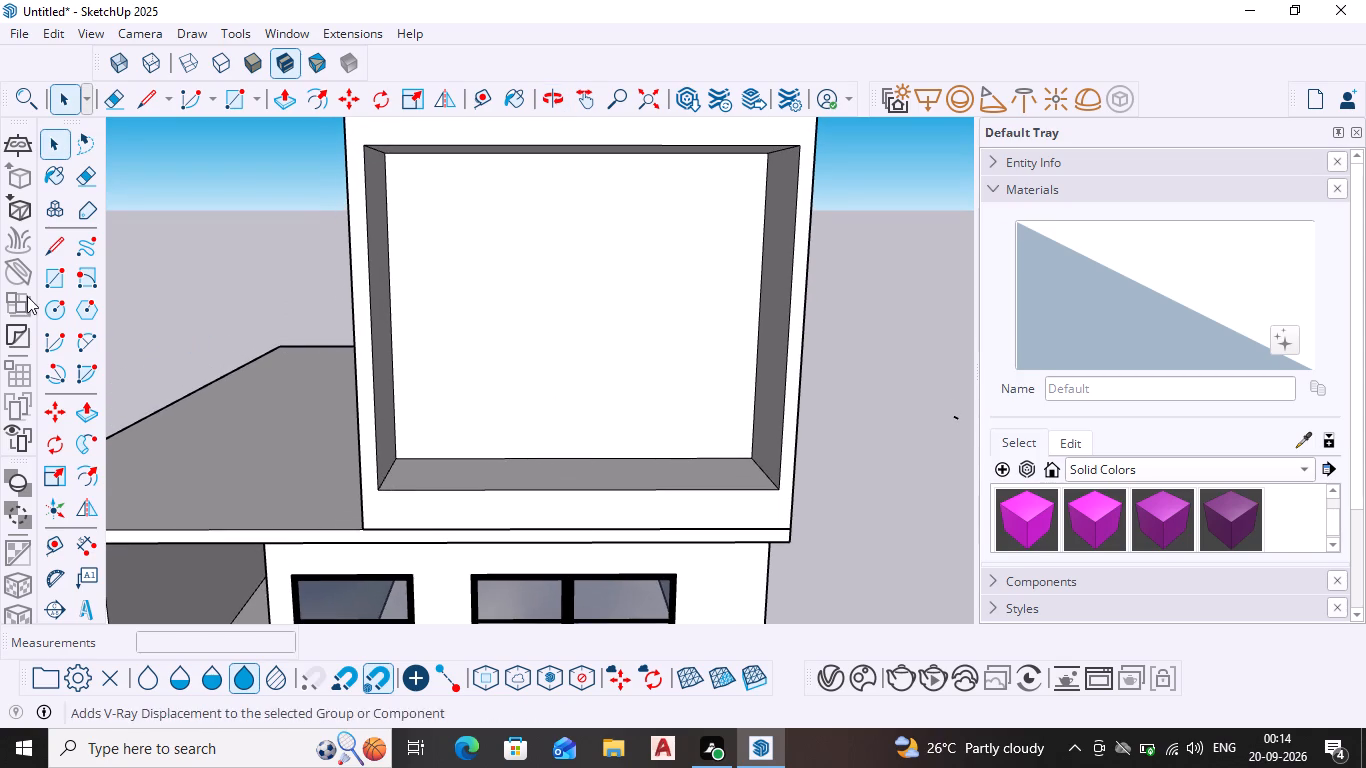
left_click(57, 286)
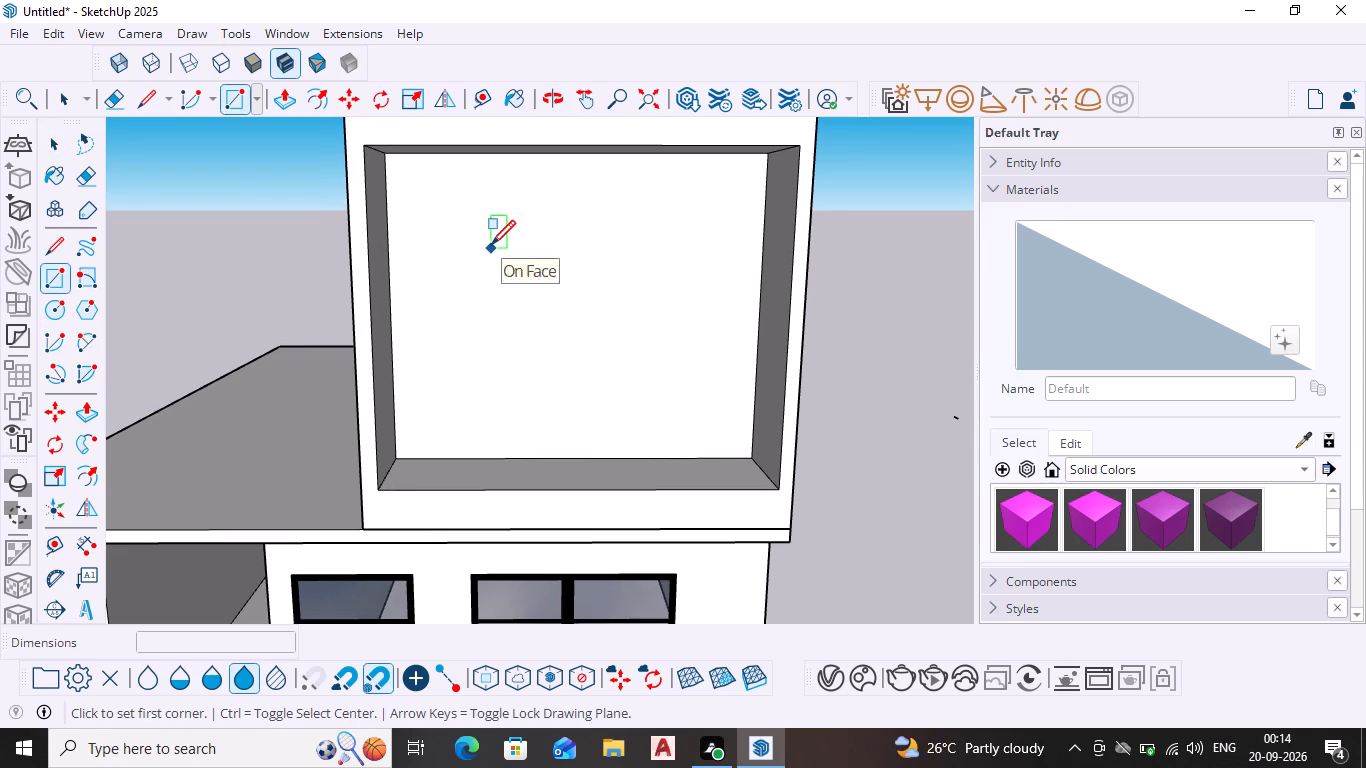
left_click(476, 215)
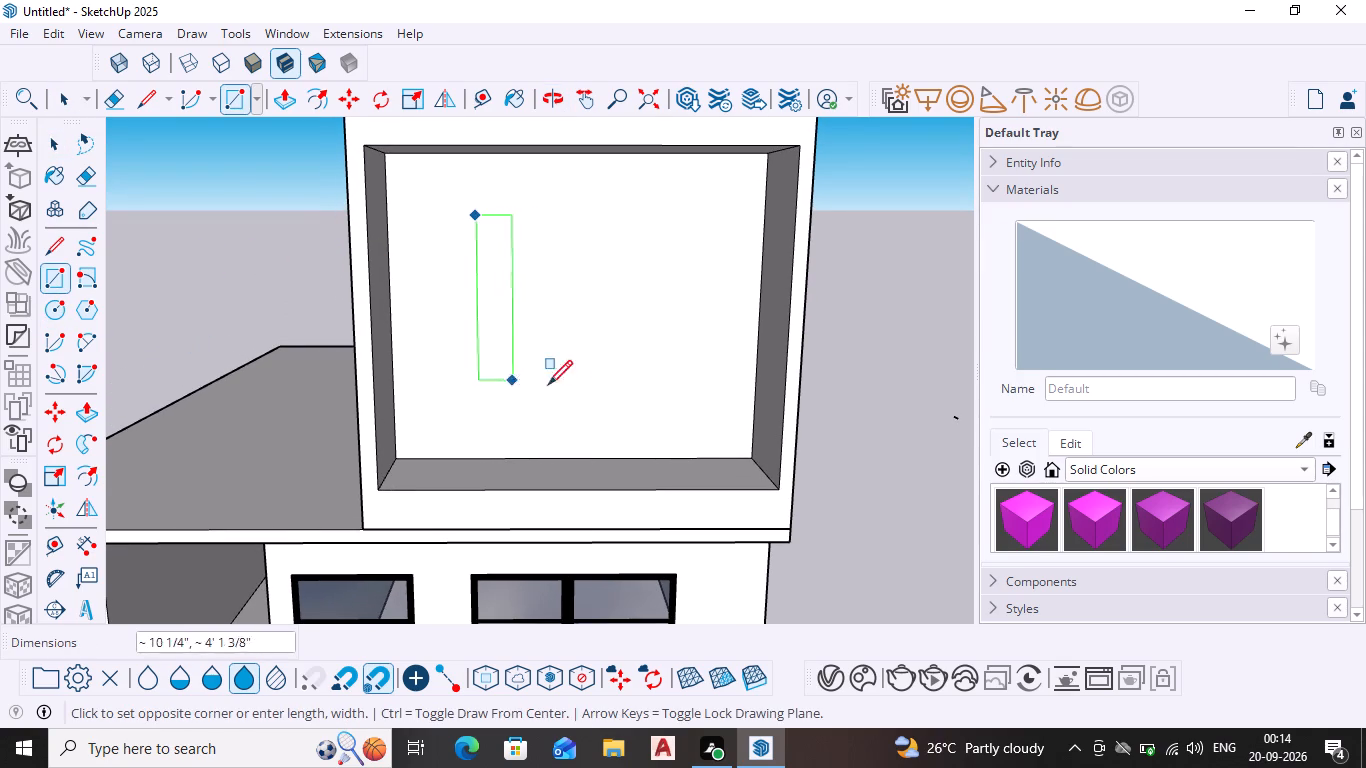
left_click(701, 415)
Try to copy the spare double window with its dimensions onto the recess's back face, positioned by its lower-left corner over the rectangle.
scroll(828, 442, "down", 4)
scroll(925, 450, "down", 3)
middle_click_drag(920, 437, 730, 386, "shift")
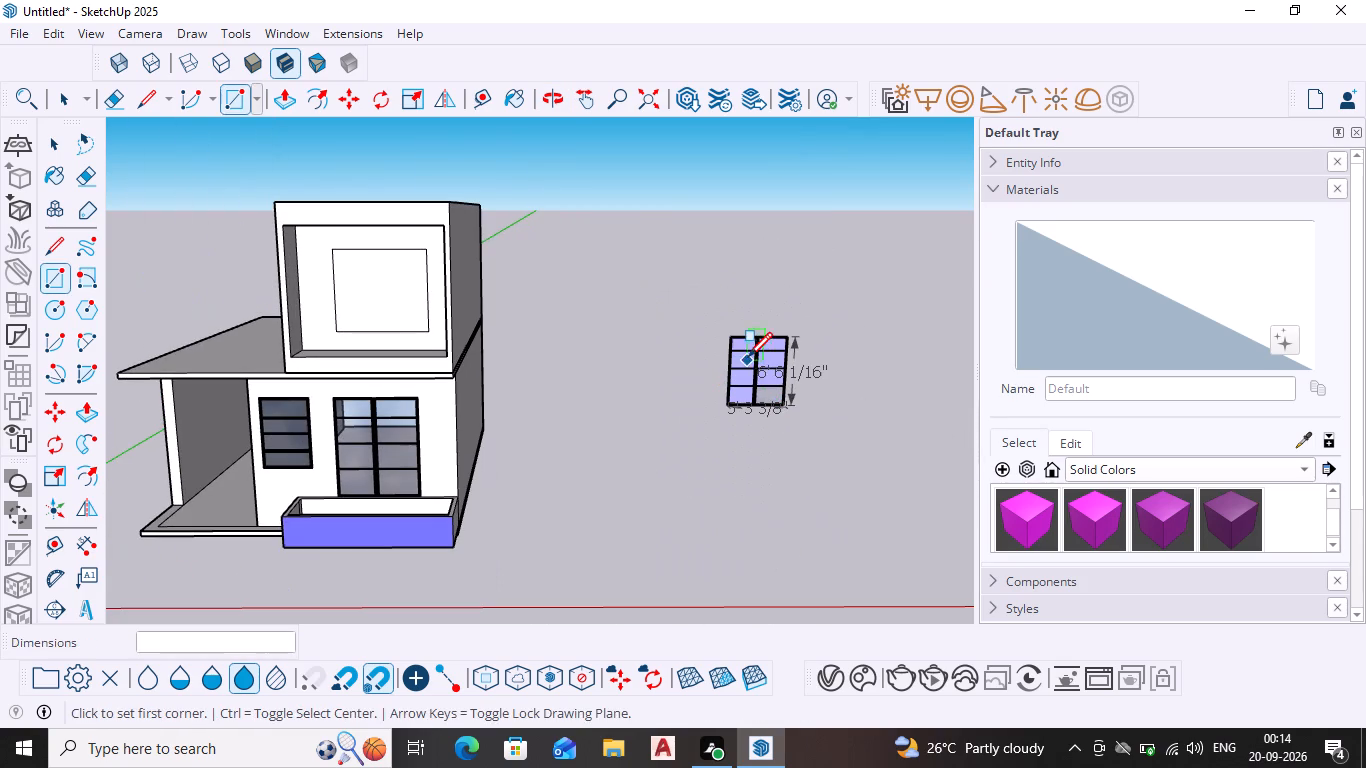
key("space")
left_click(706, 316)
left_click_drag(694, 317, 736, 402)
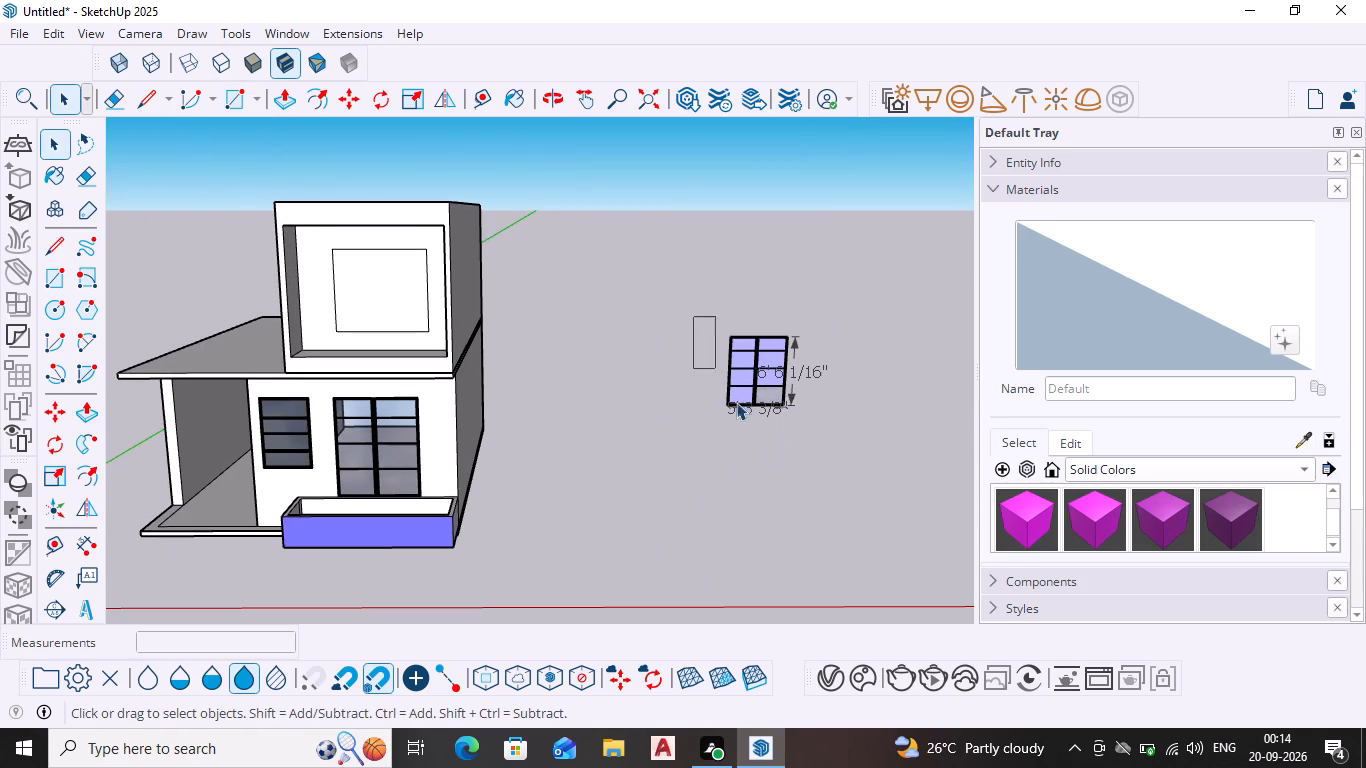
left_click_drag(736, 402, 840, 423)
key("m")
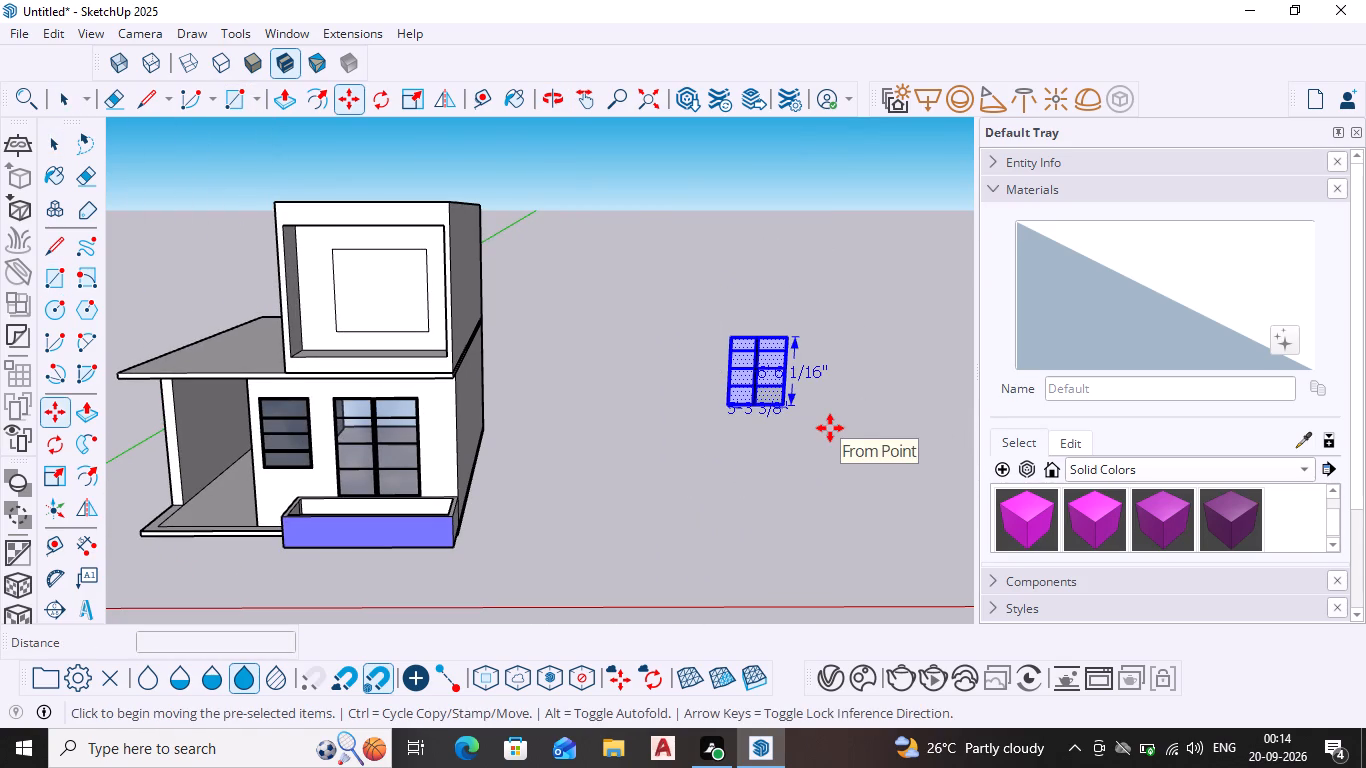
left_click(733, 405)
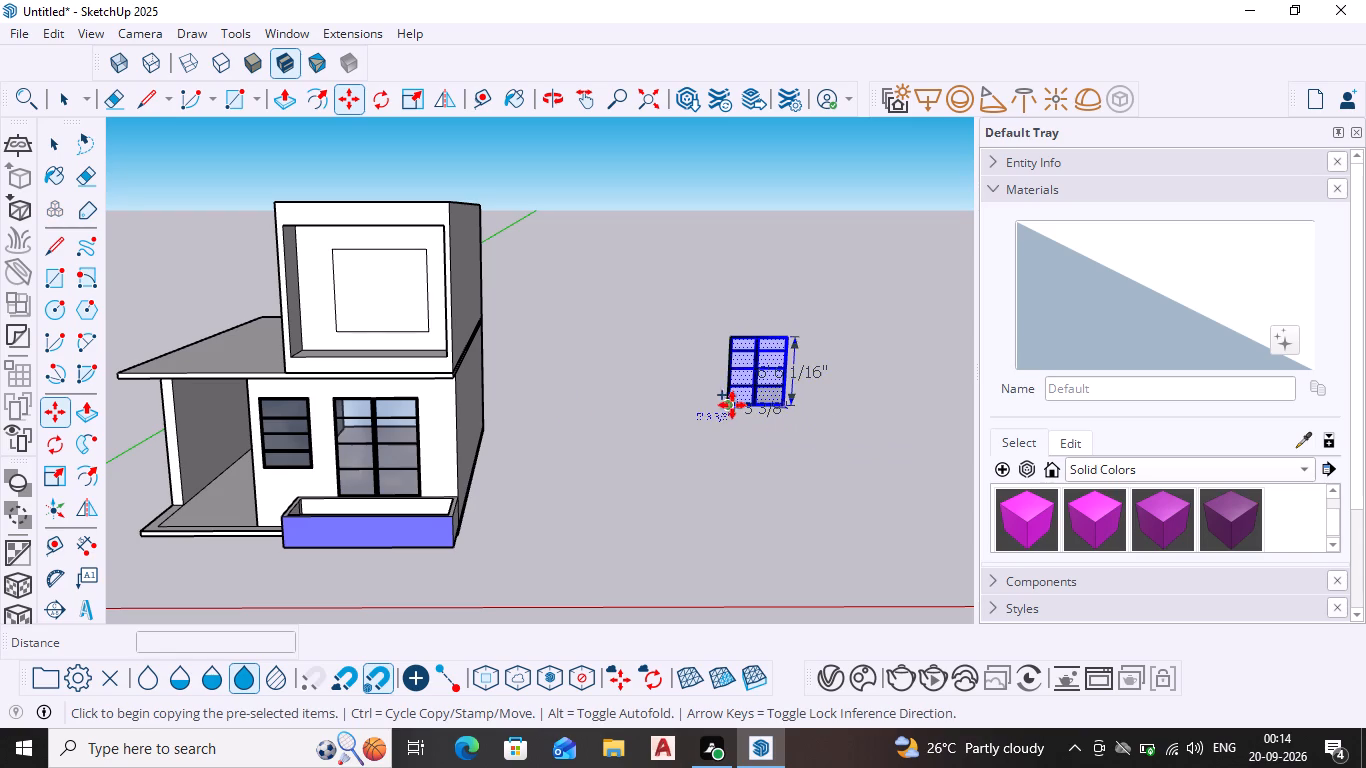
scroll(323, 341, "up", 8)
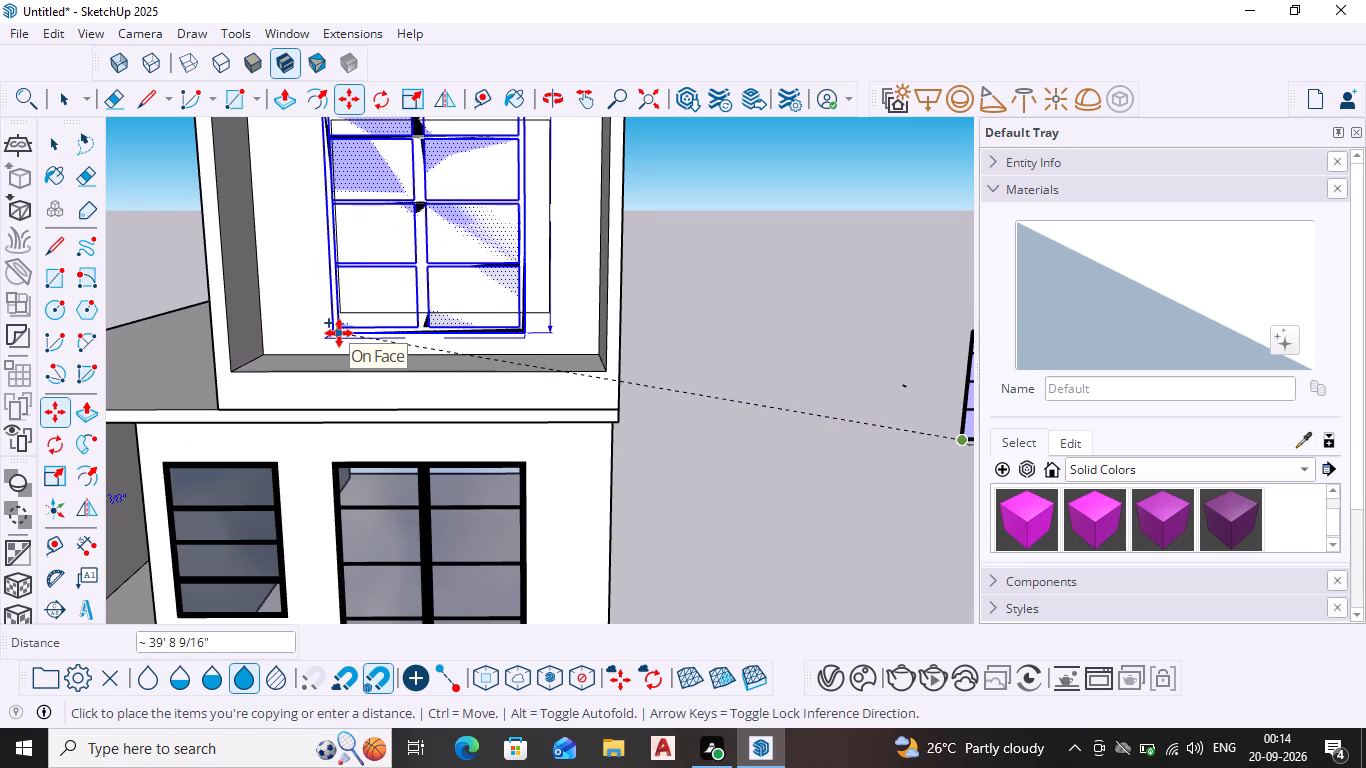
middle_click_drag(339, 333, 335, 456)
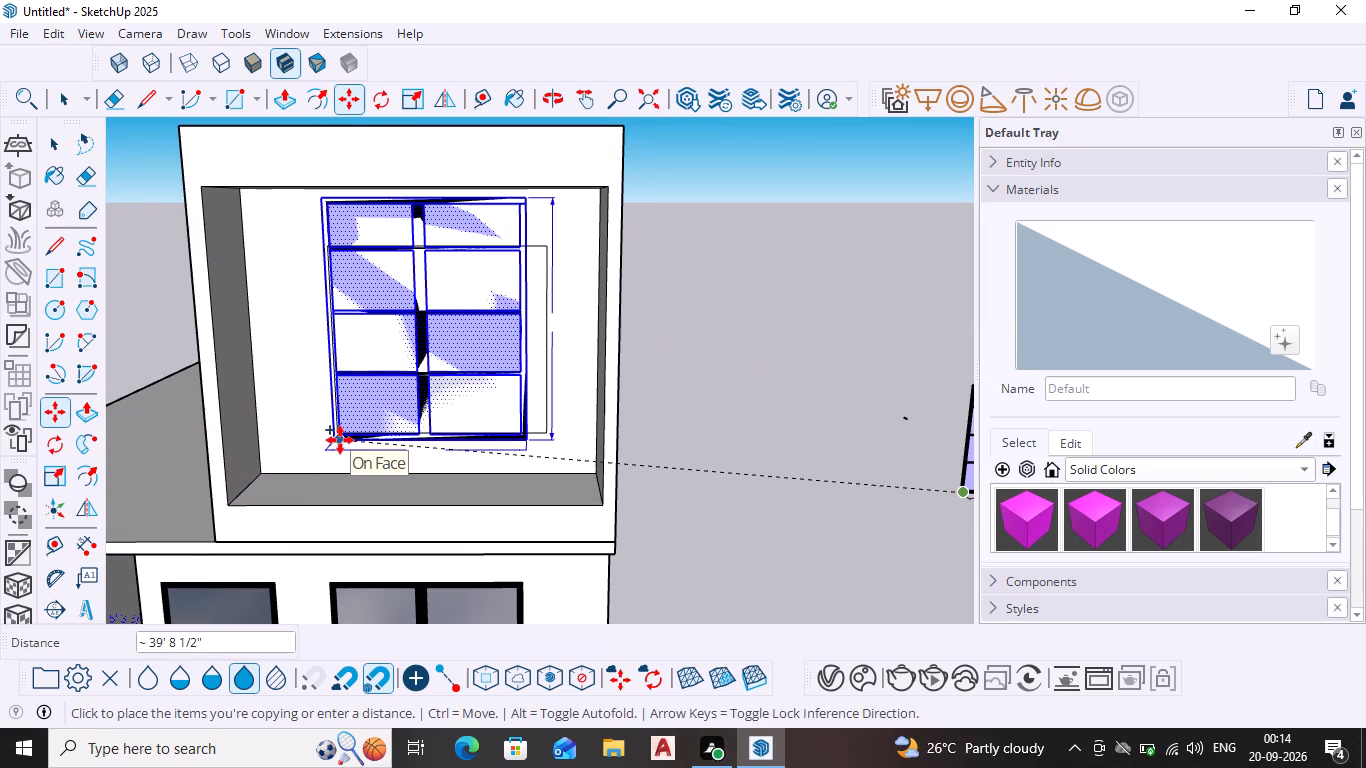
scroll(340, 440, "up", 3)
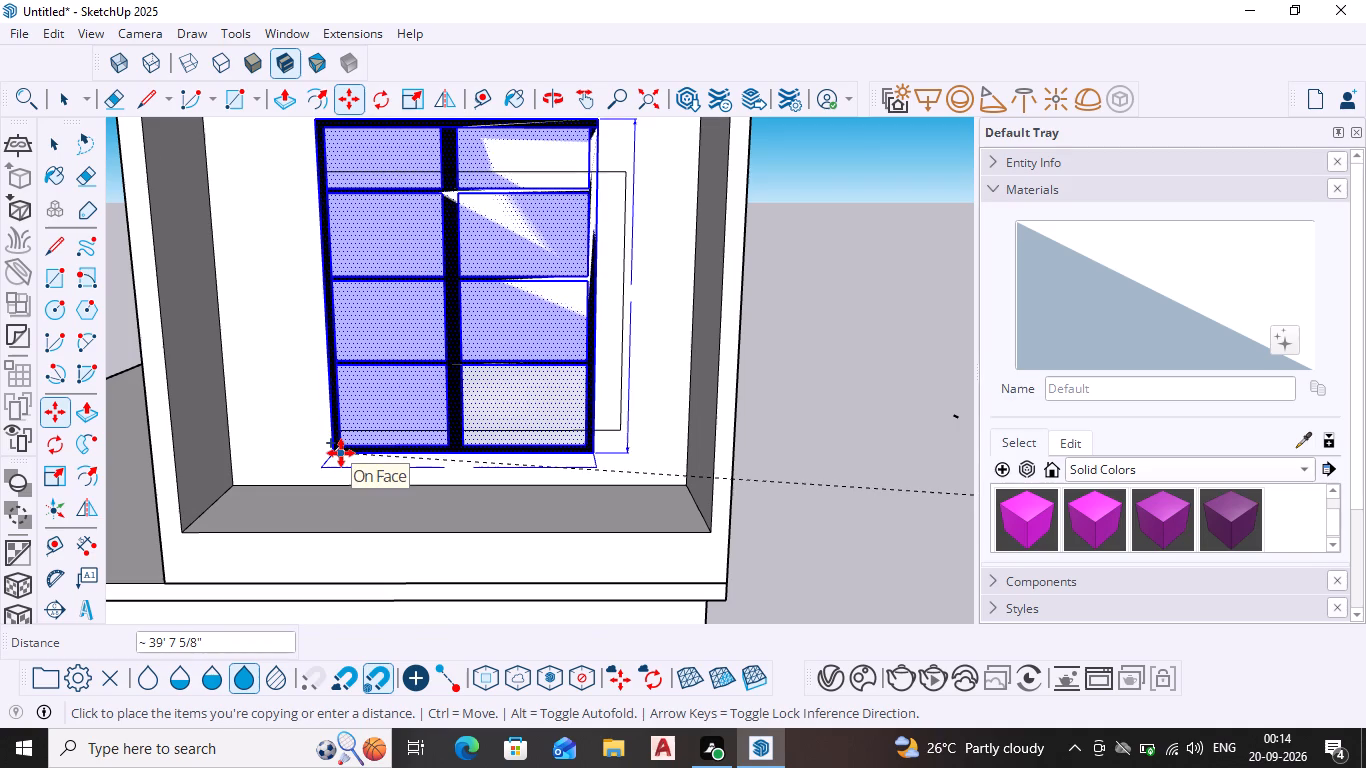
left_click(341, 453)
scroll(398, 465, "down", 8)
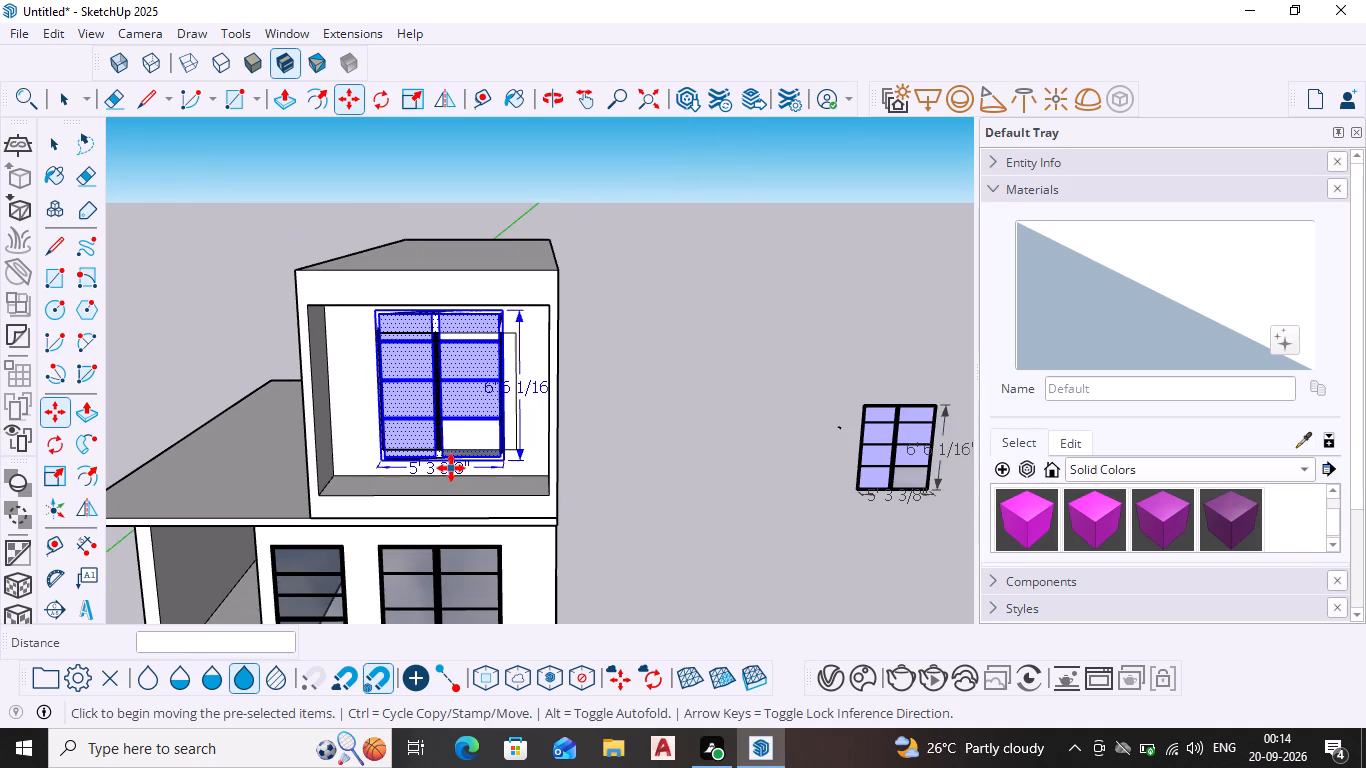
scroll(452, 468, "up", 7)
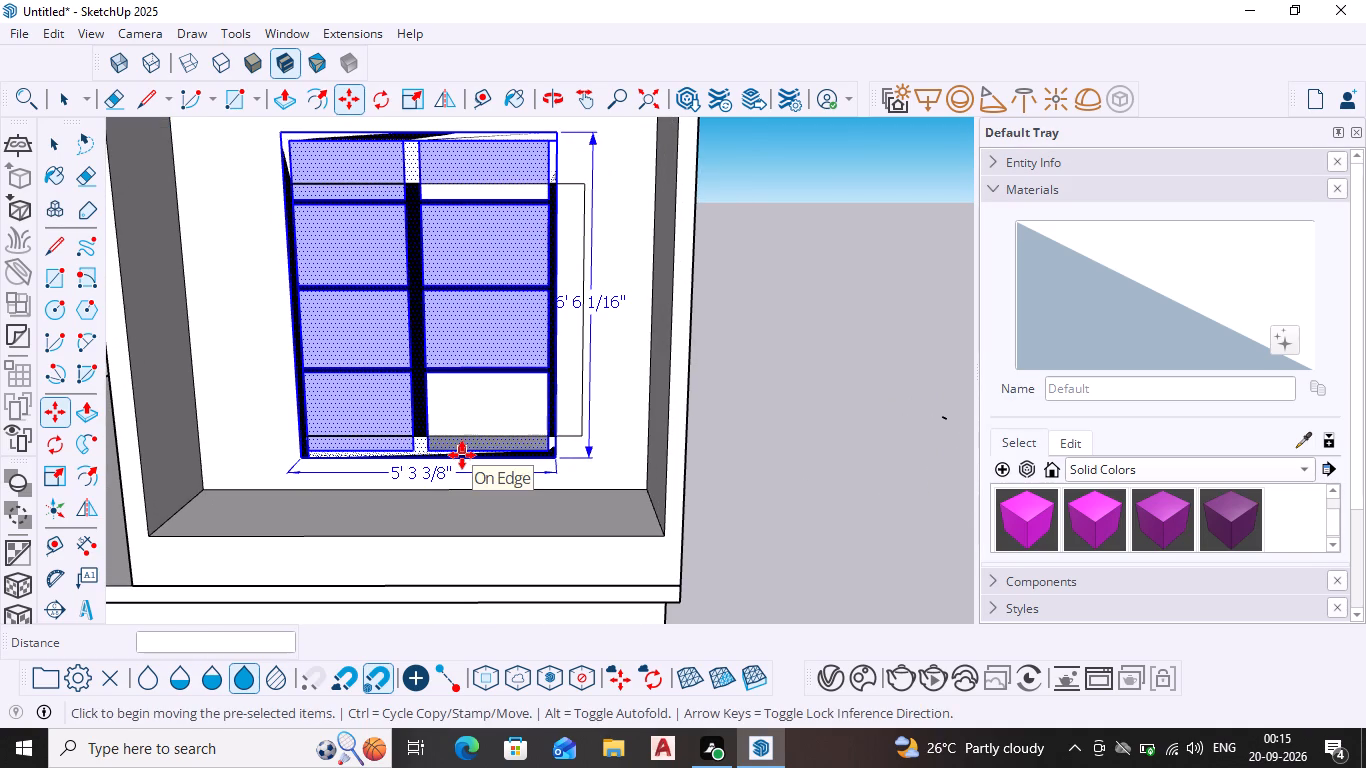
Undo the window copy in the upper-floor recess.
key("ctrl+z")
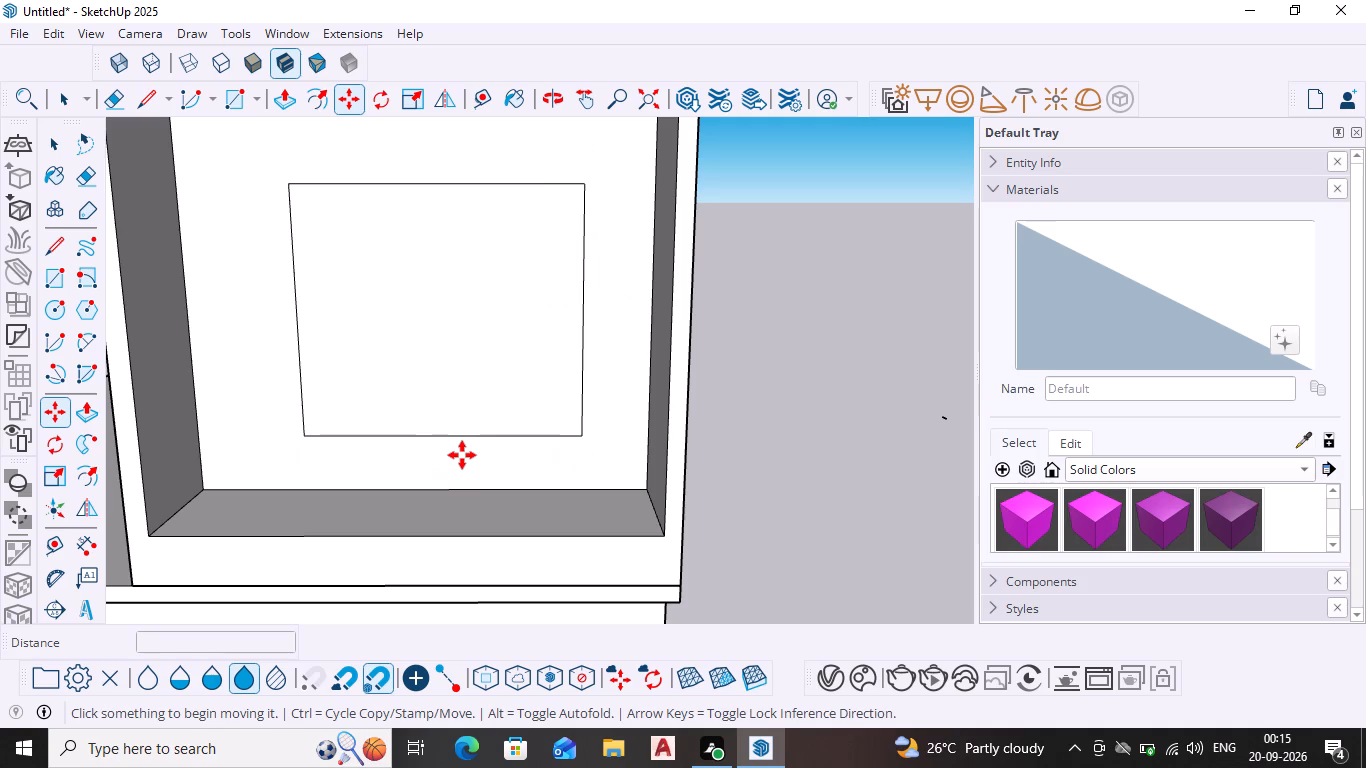
Move the top edge of the rectangle on the recess's back face up by about 1' 7/16".
scroll(462, 455, "down", 3)
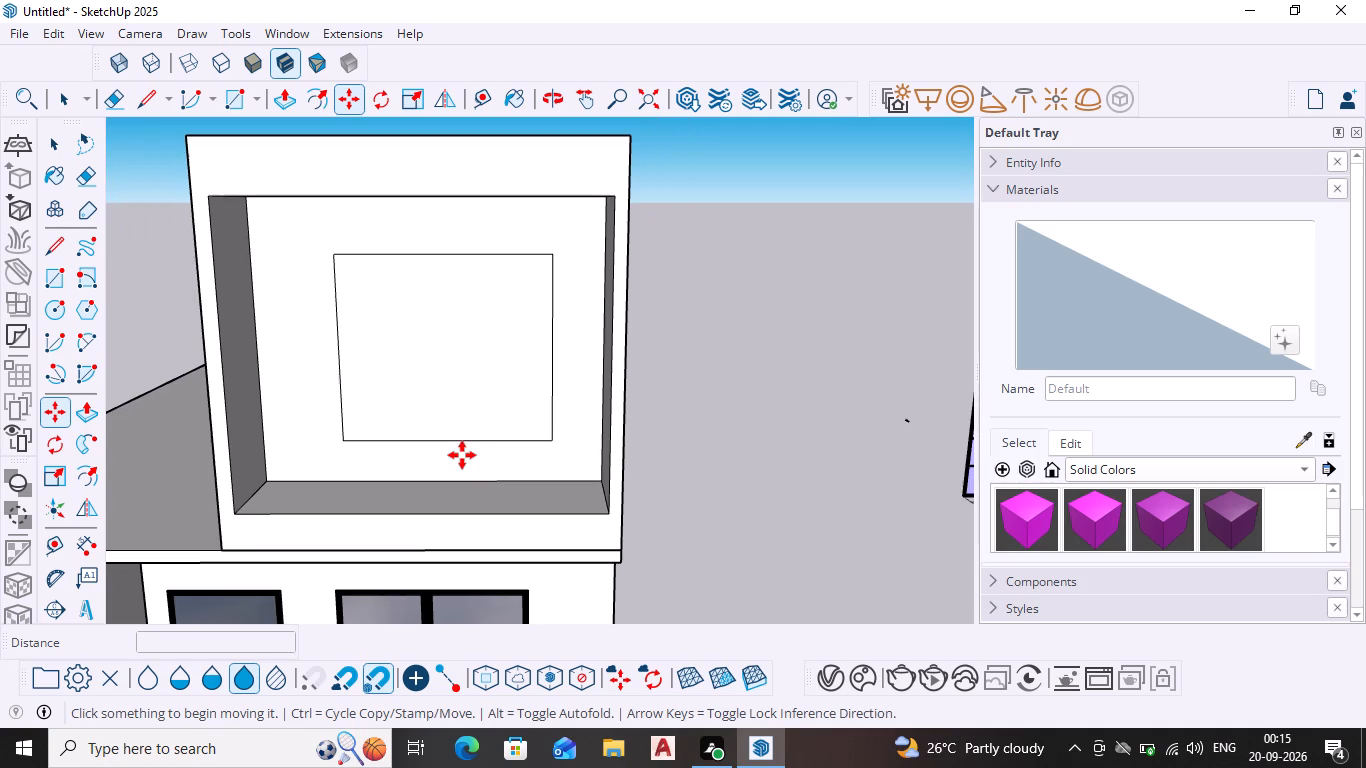
scroll(420, 254, "up", 4)
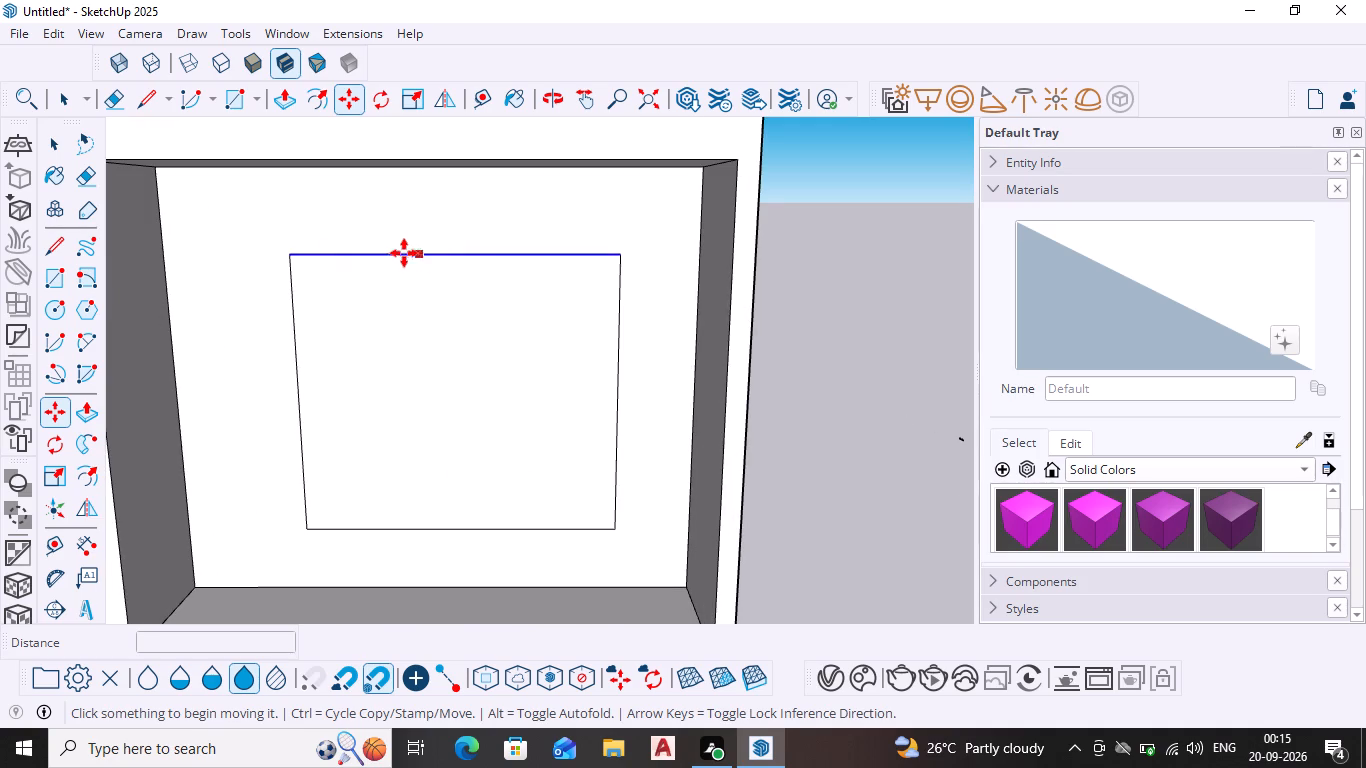
left_click(381, 256)
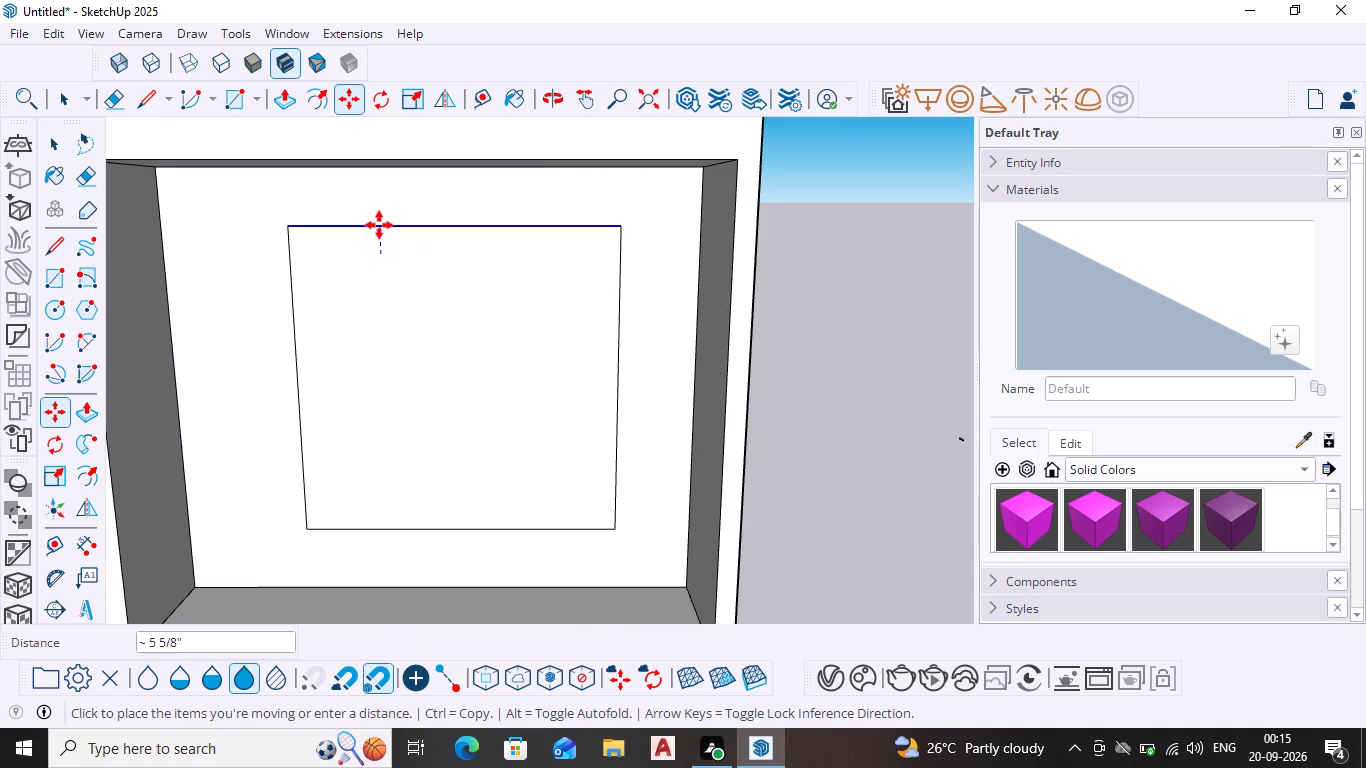
left_click(379, 193)
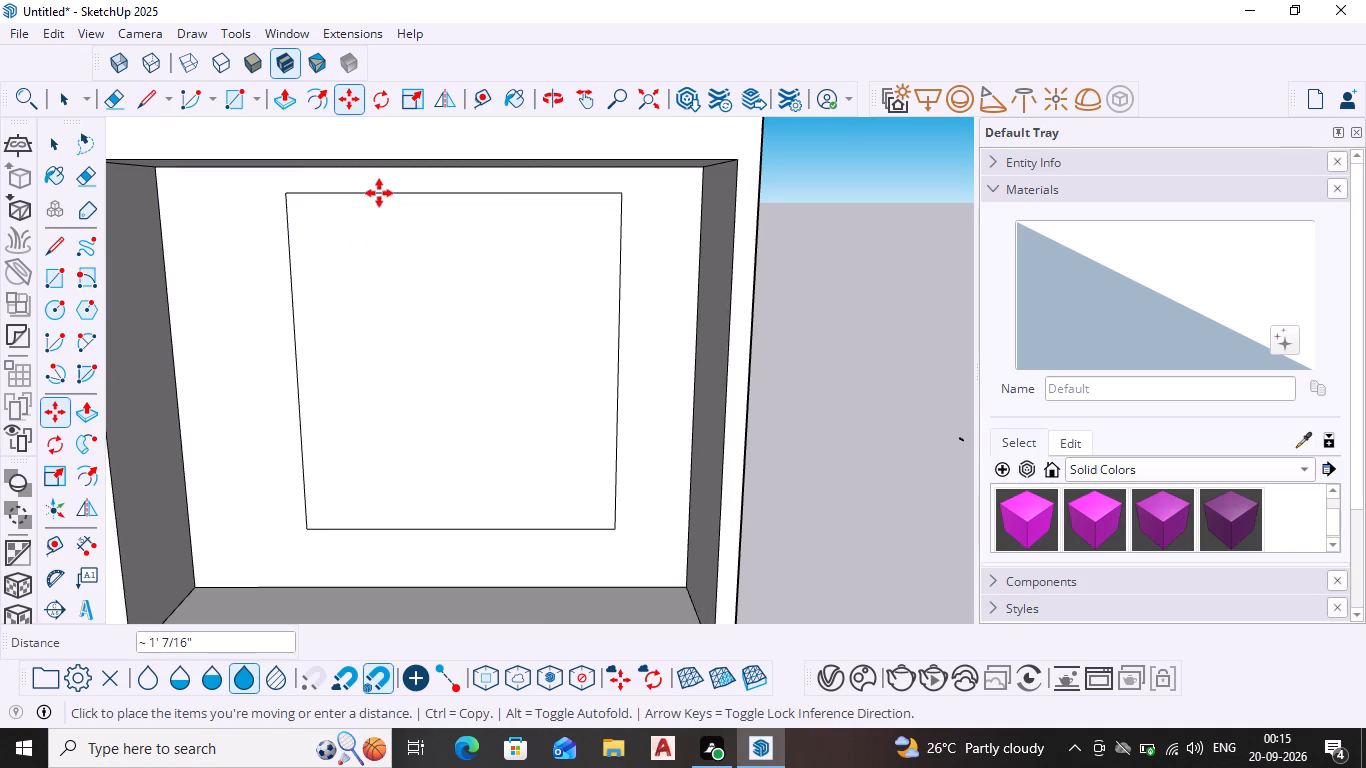
Enlarge the rectangle on the recess's back face by moving its left edge outward and its bottom edge down.
left_click_drag(298, 387, 279, 381)
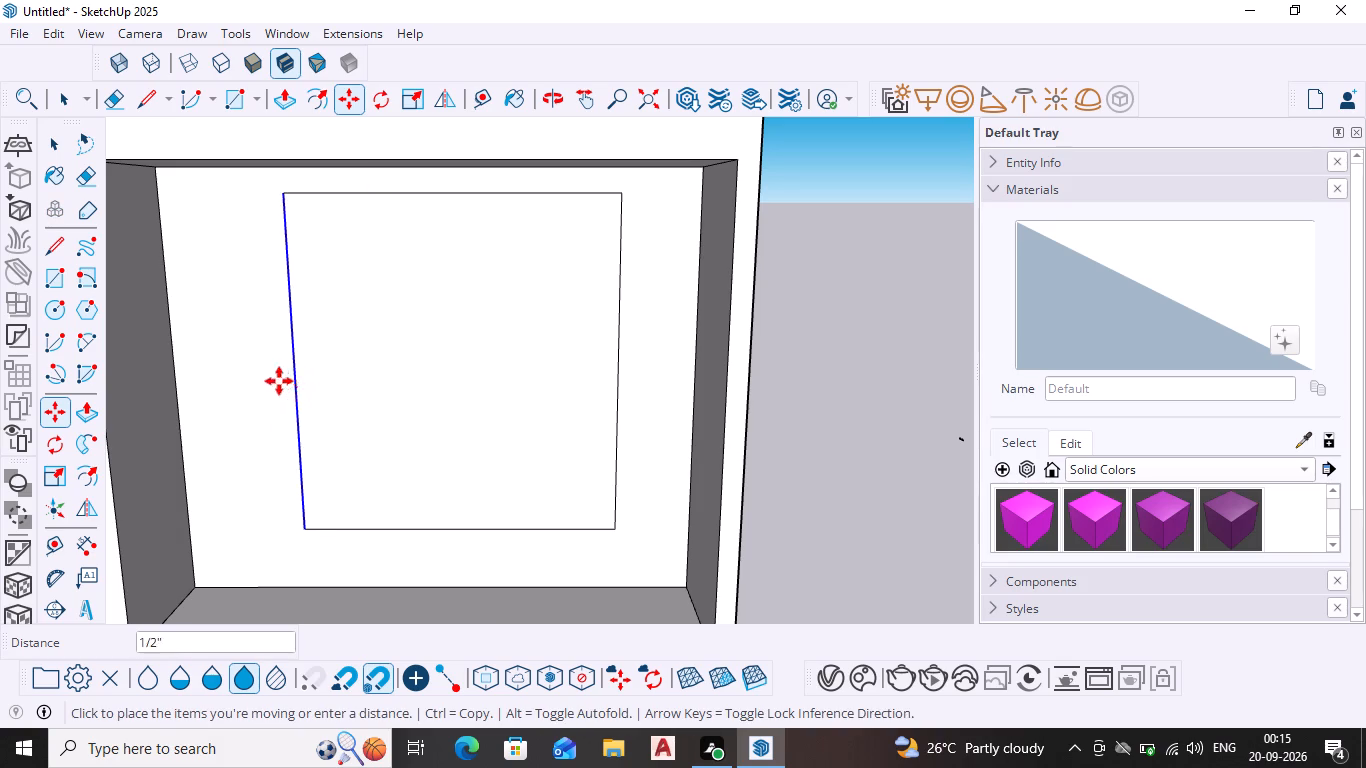
left_click_drag(279, 381, 262, 381)
left_click_drag(390, 533, 390, 547)
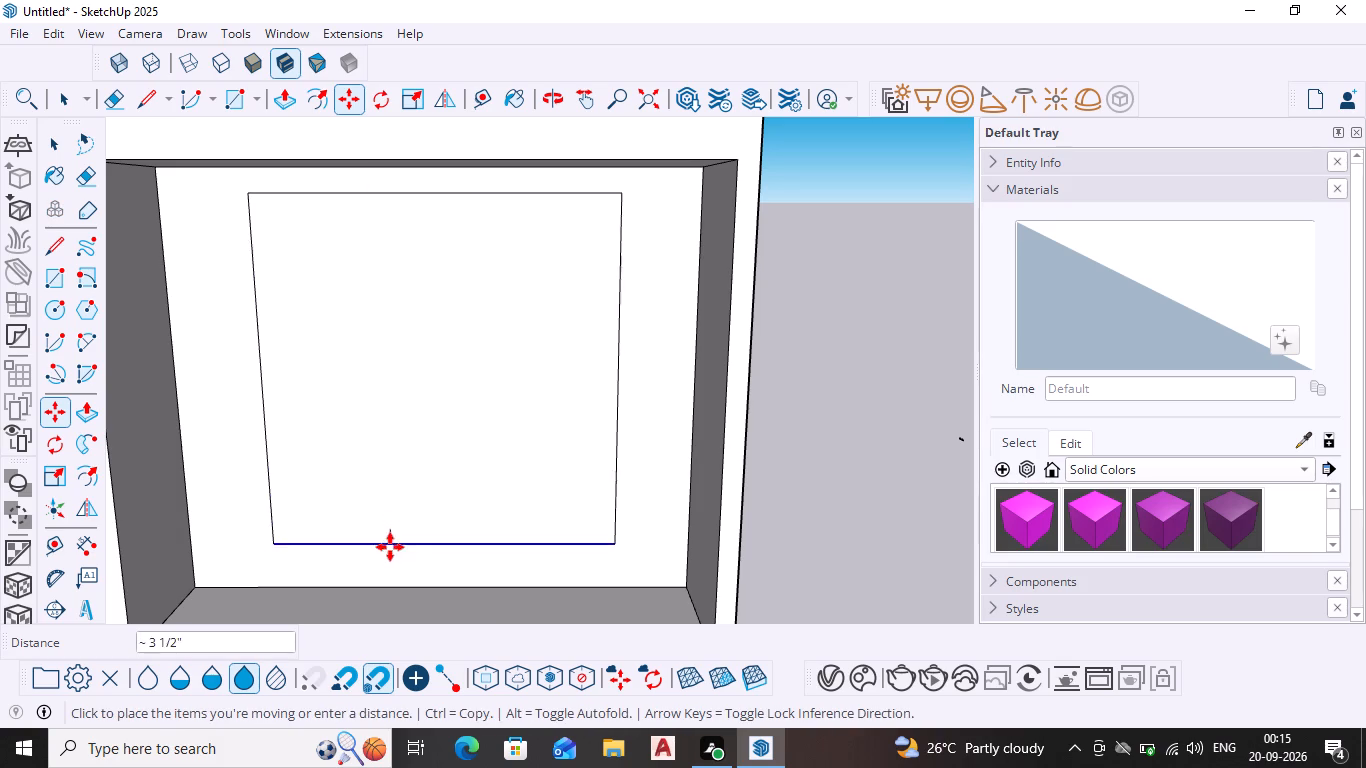
left_click_drag(390, 547, 388, 555)
key("space")
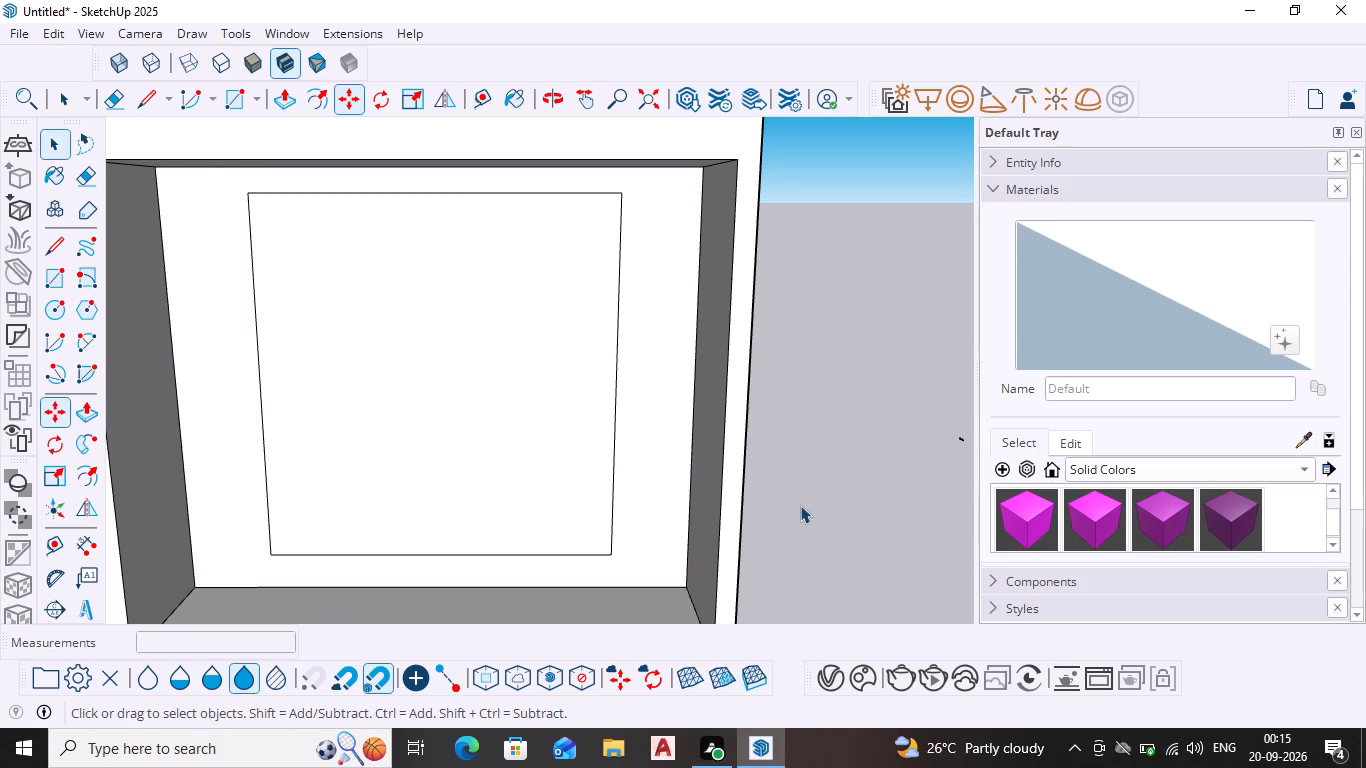
Copy the spare double window with its width dimension into the upper-floor recess, placing its lower-left corner on the rectangle's bottom edge.
scroll(800, 505, "down", 3)
middle_click_drag(803, 505, 521, 427, "shift")
scroll(790, 504, "down", 1, "shift")
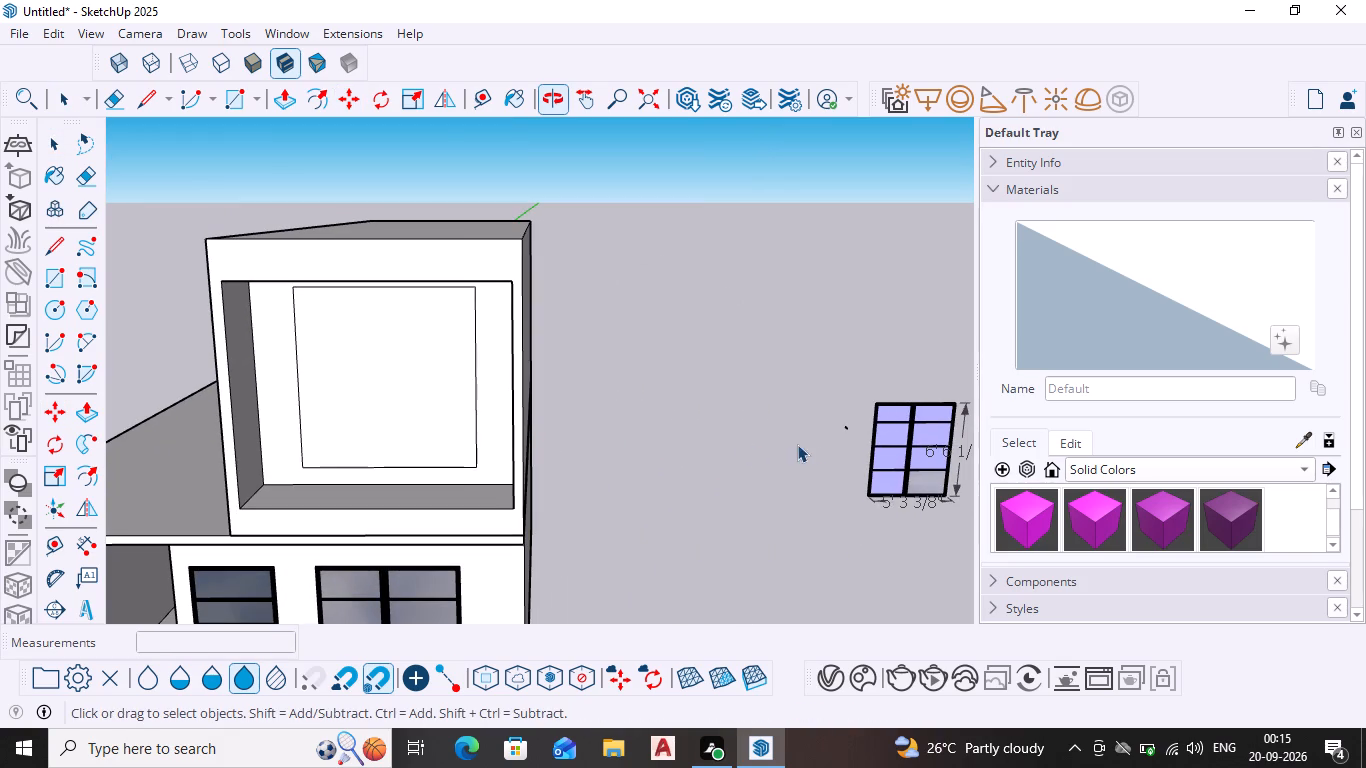
left_click_drag(834, 361, 952, 525)
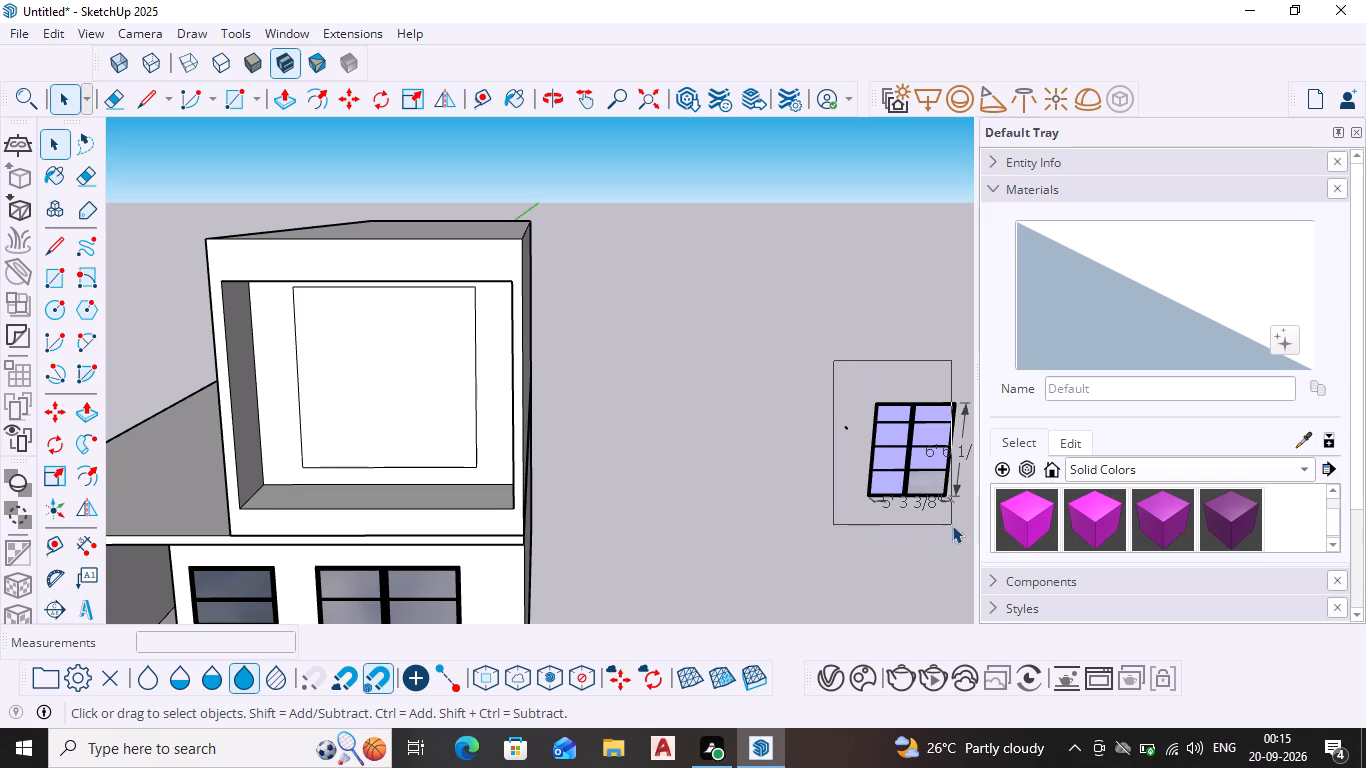
left_click_drag(952, 525, 978, 529)
key("m")
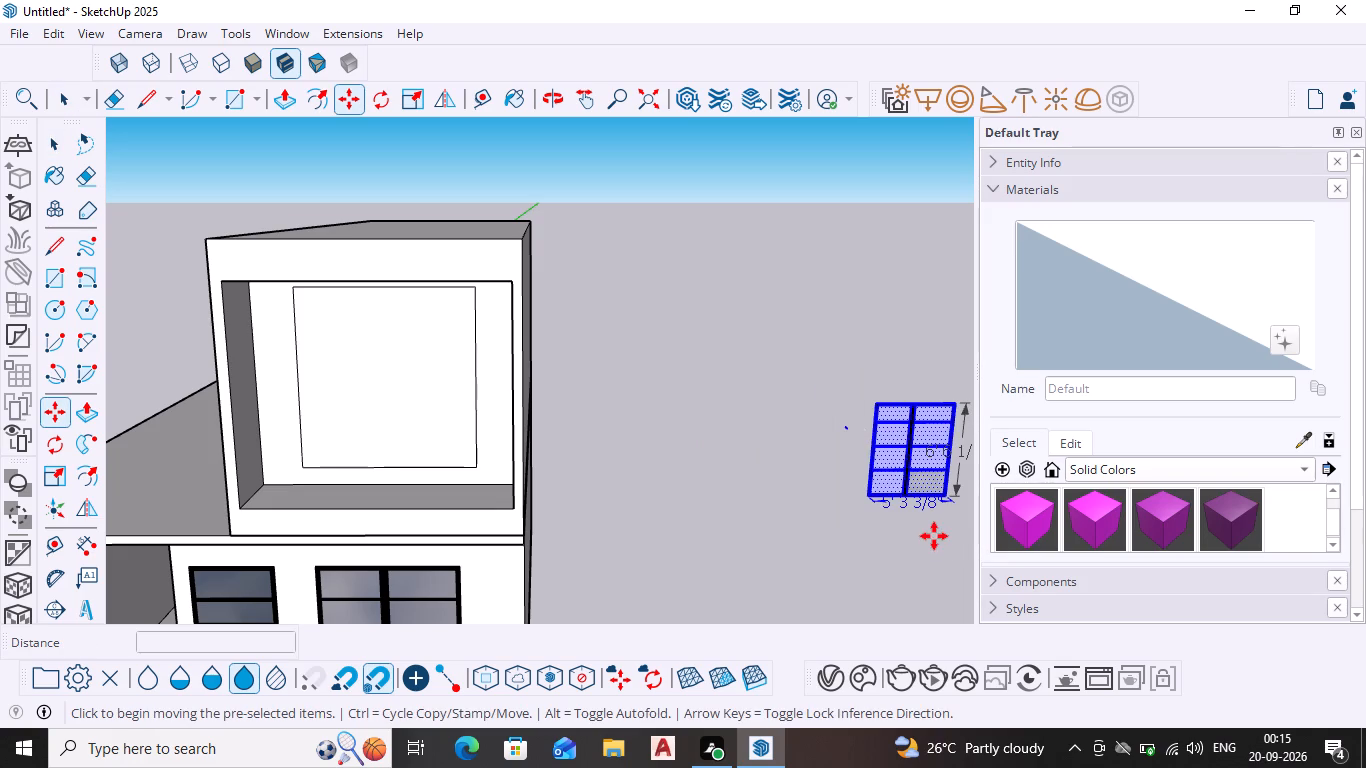
left_click(874, 486)
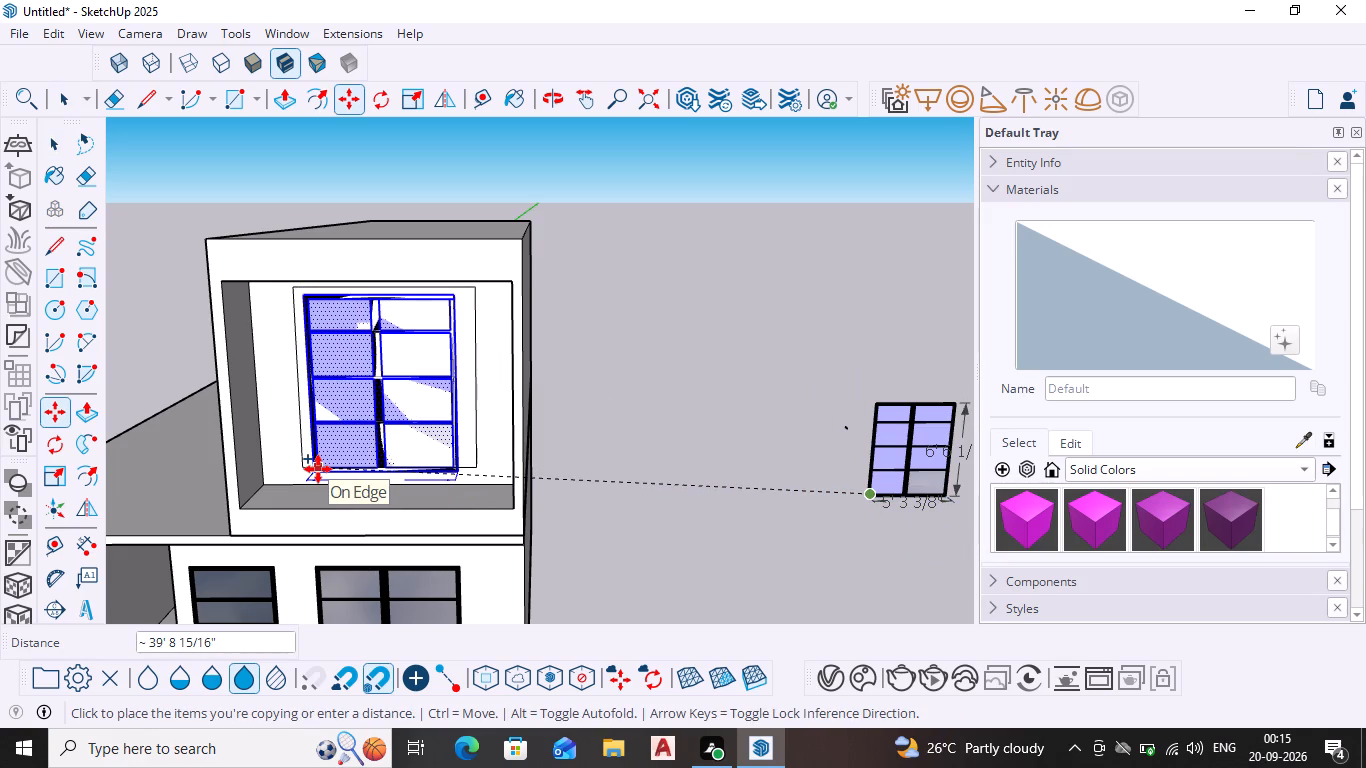
left_click(318, 469)
middle_click_drag(591, 551, 626, 491)
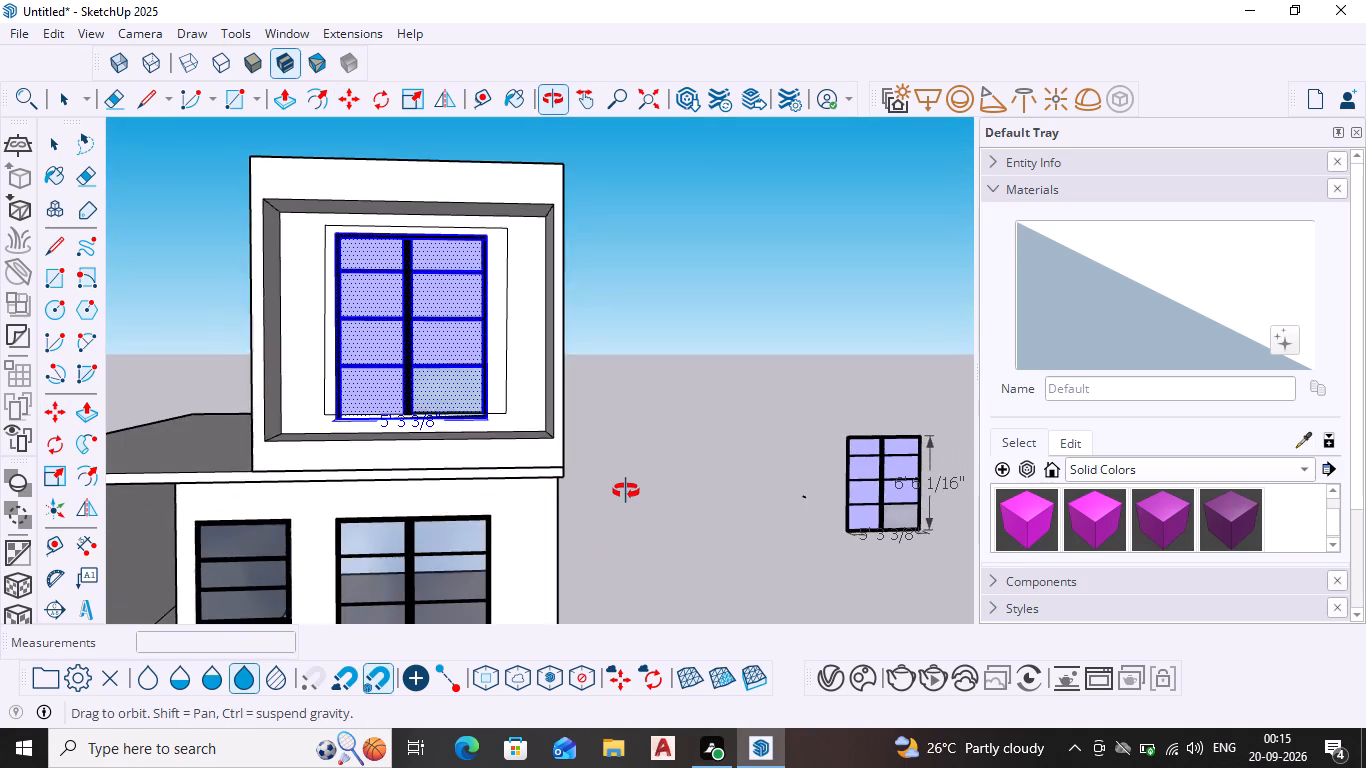
middle_click_drag(626, 491, 630, 495)
middle_click_drag(618, 453, 611, 503)
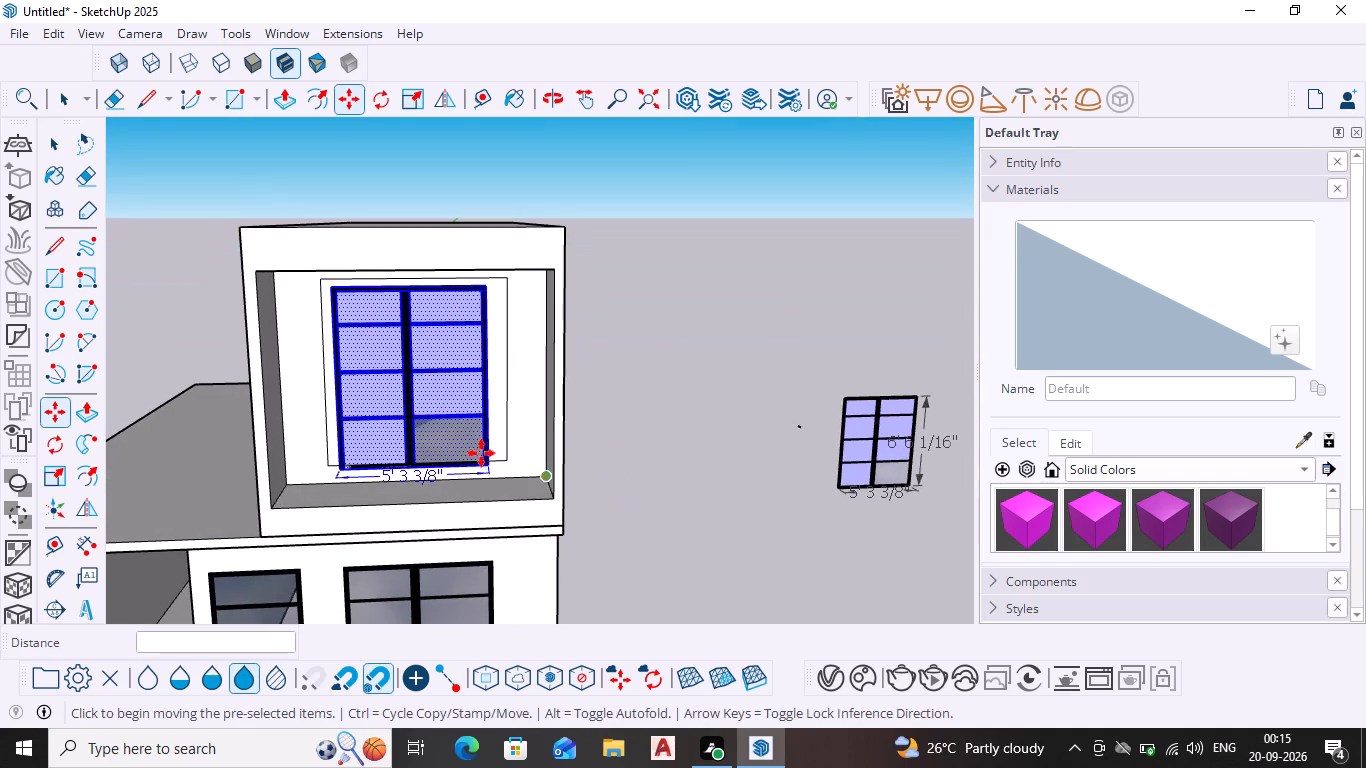
scroll(486, 437, "up", 3)
key("space")
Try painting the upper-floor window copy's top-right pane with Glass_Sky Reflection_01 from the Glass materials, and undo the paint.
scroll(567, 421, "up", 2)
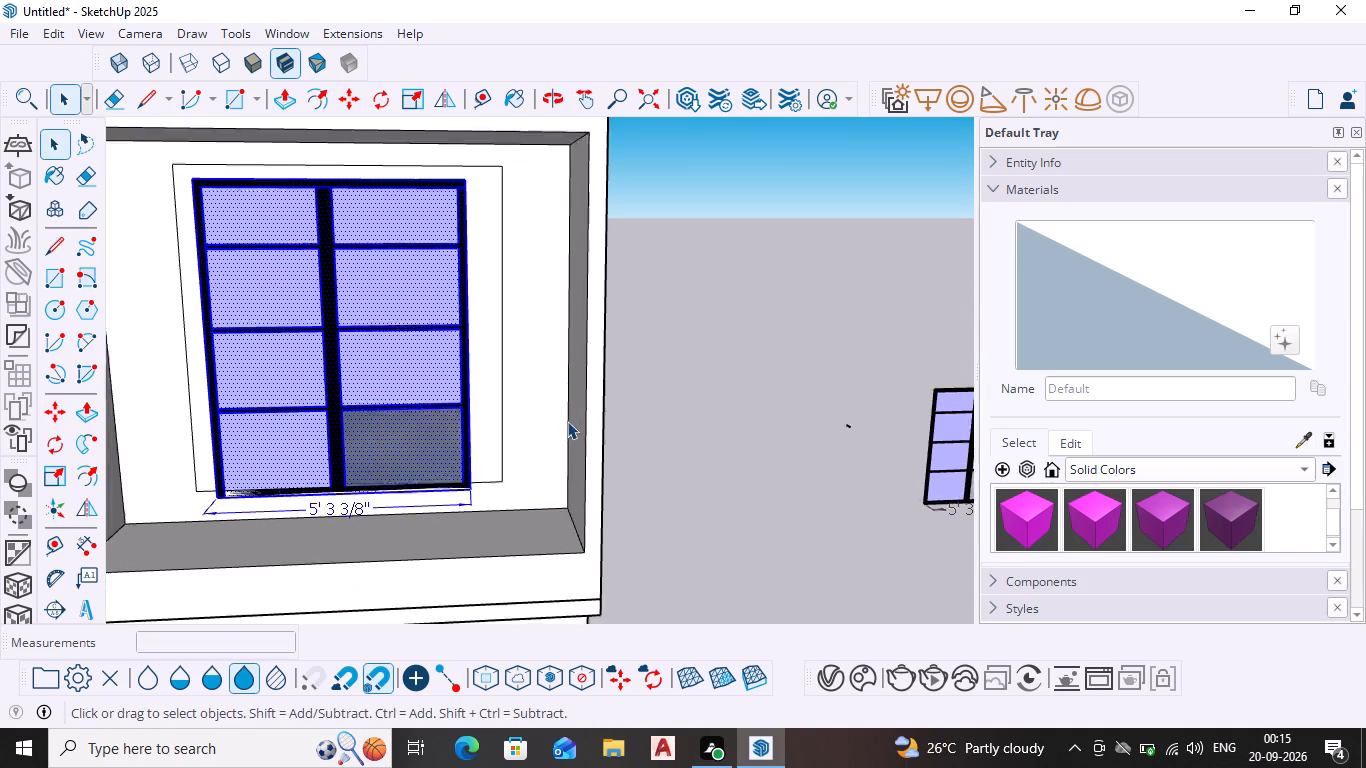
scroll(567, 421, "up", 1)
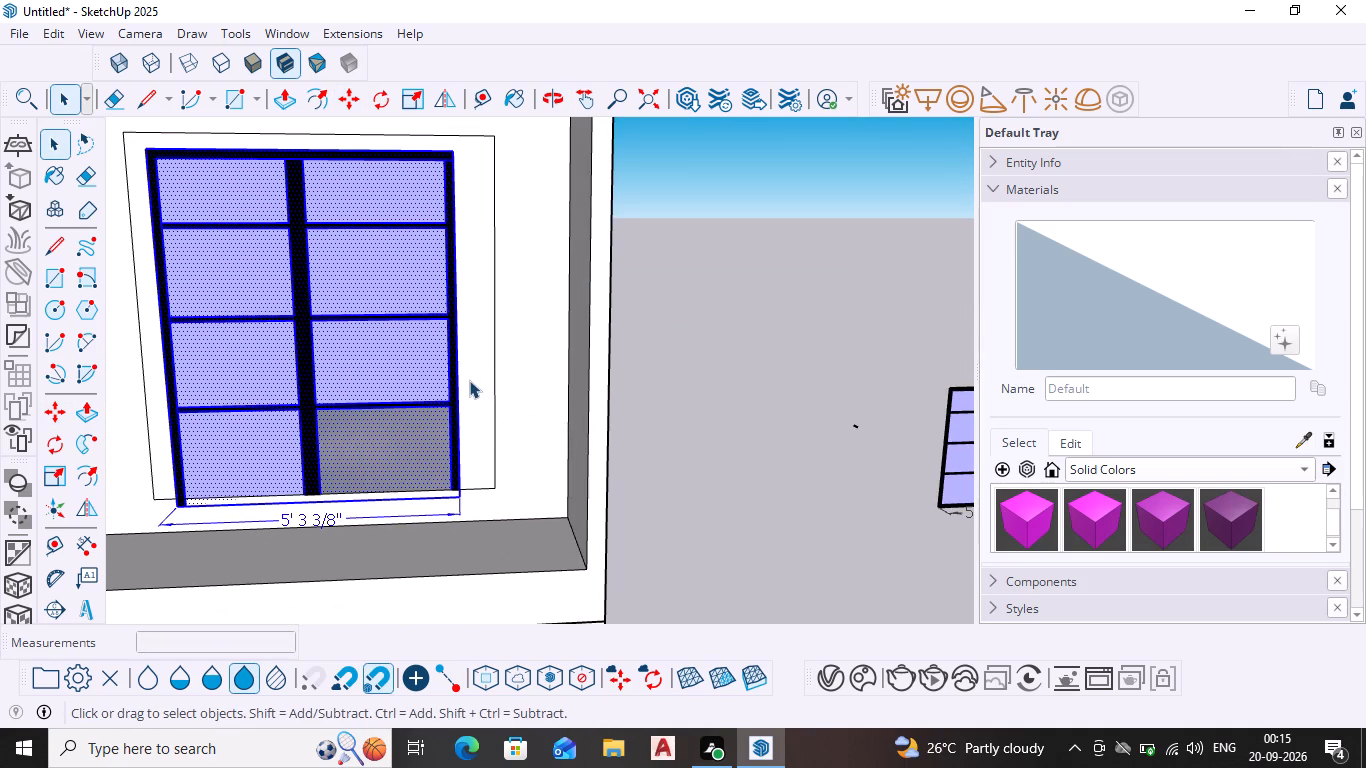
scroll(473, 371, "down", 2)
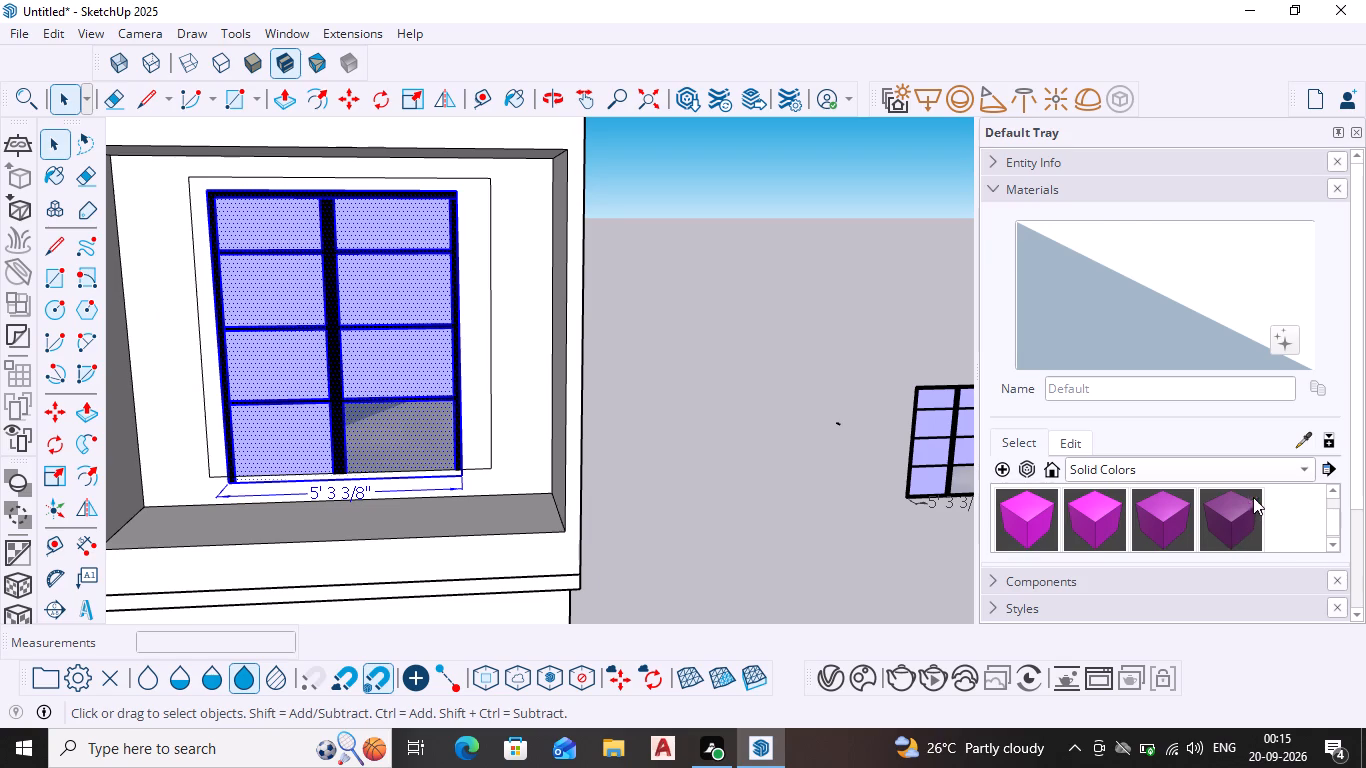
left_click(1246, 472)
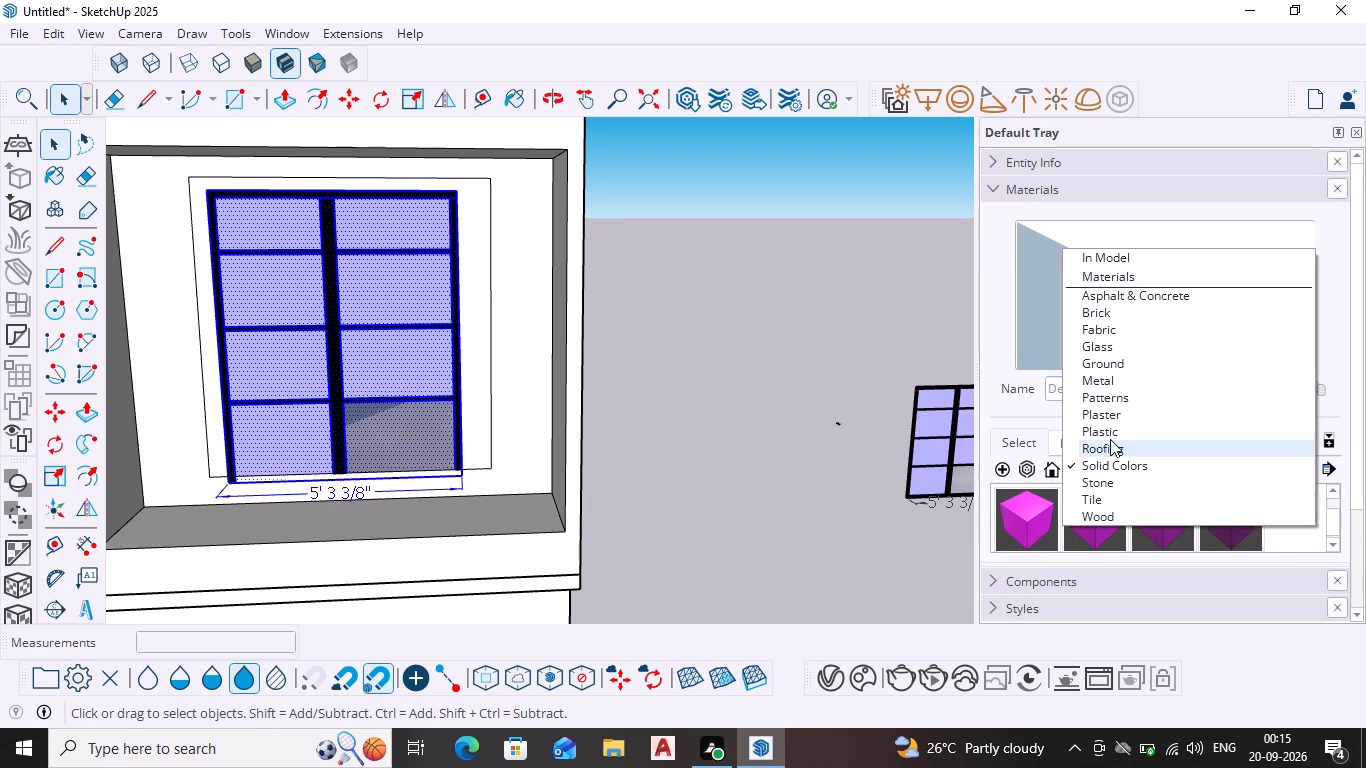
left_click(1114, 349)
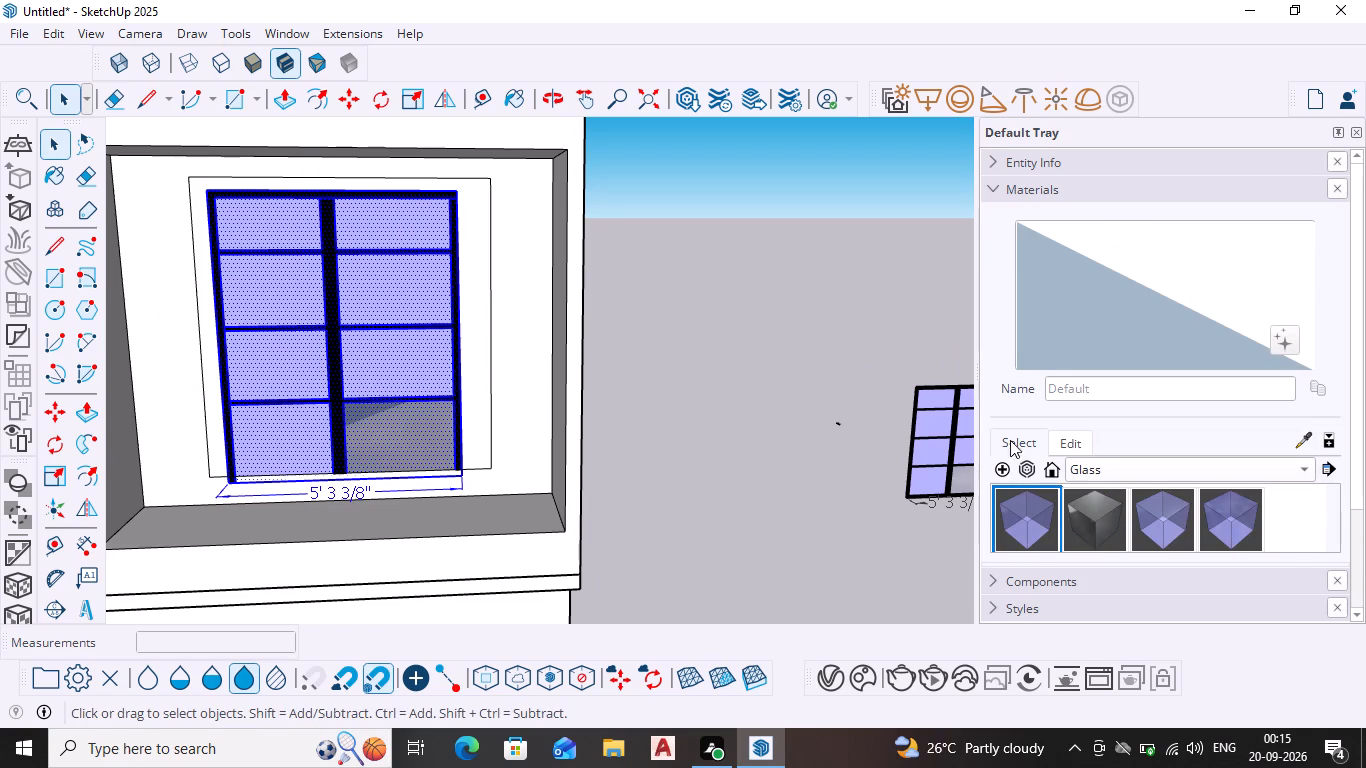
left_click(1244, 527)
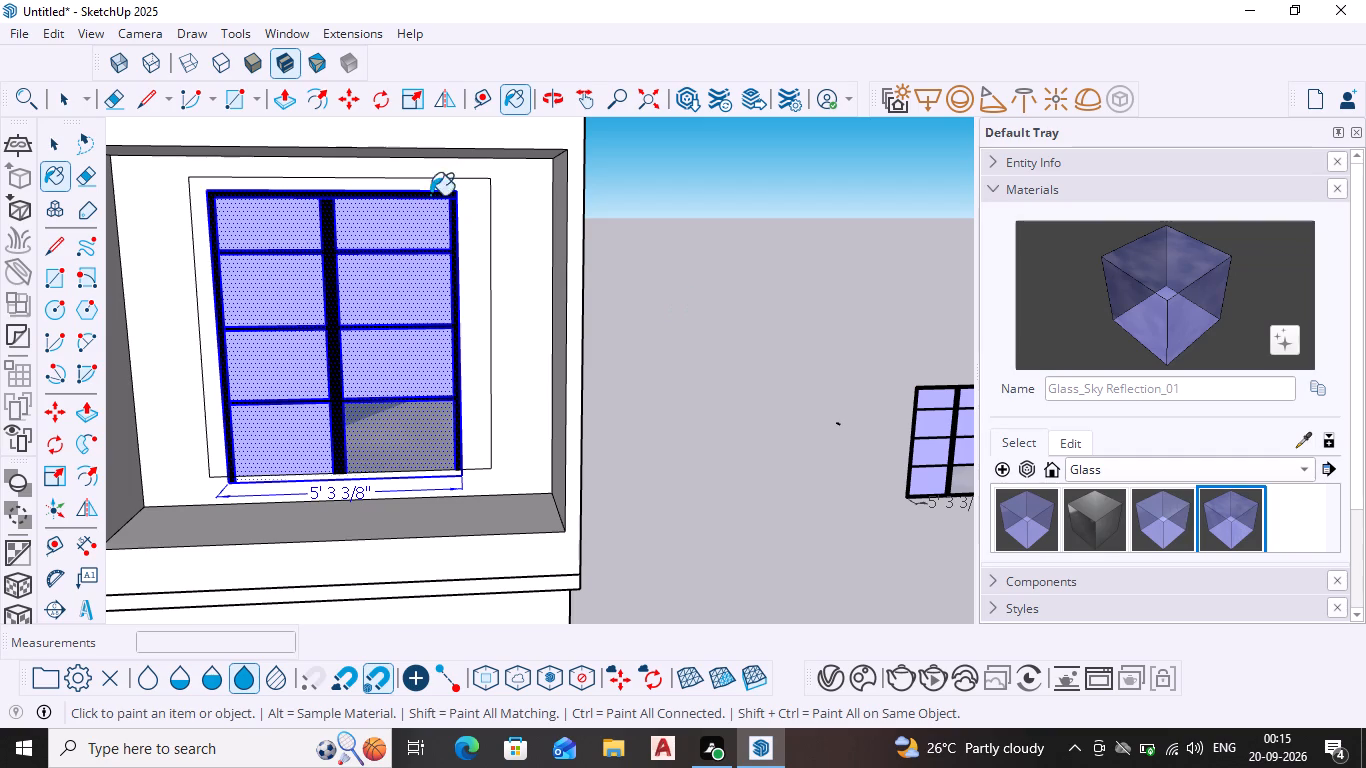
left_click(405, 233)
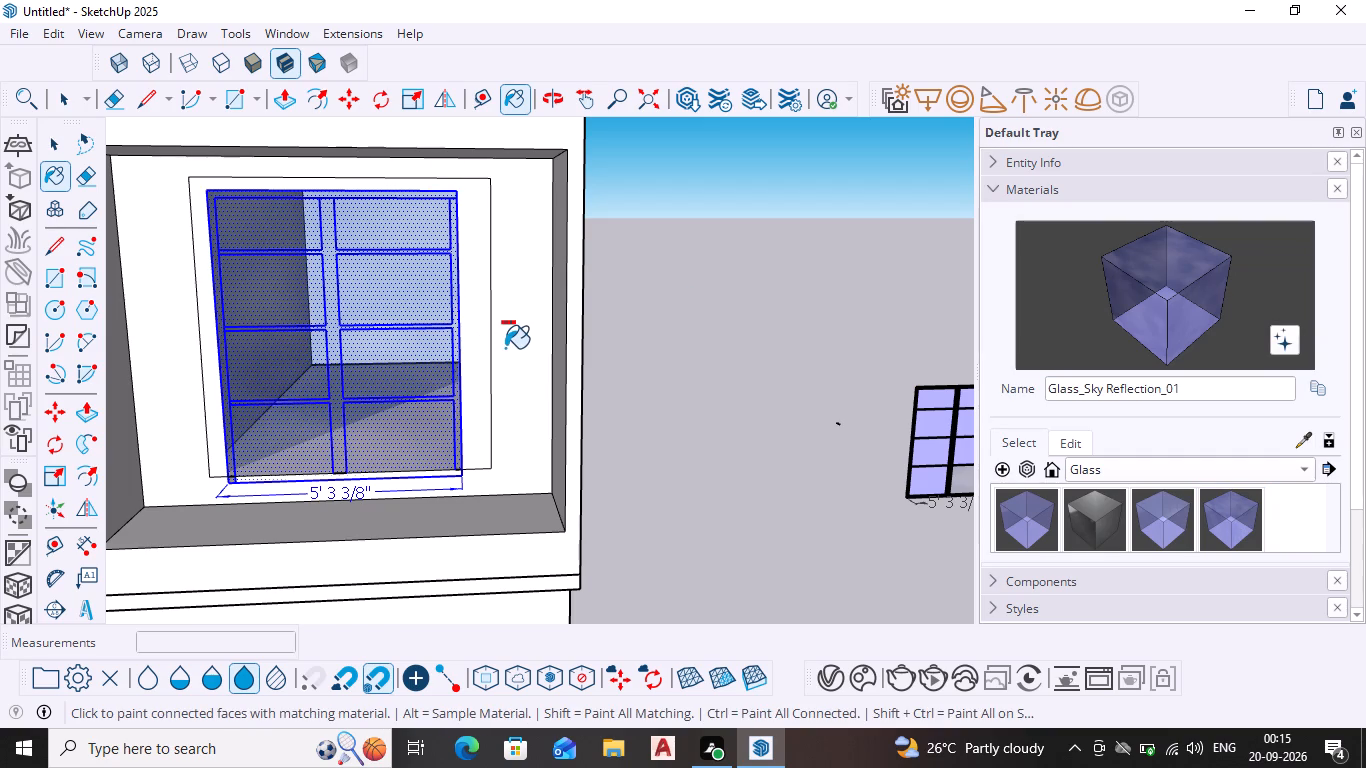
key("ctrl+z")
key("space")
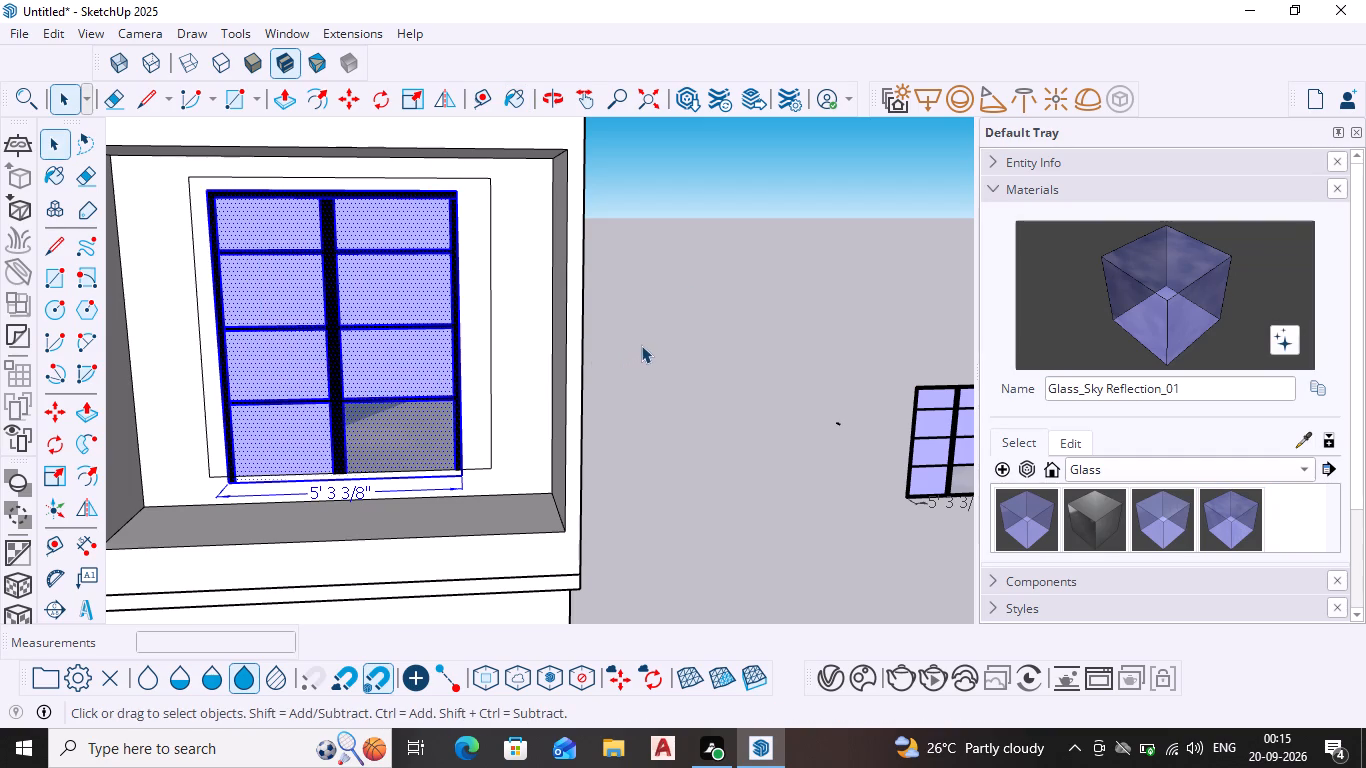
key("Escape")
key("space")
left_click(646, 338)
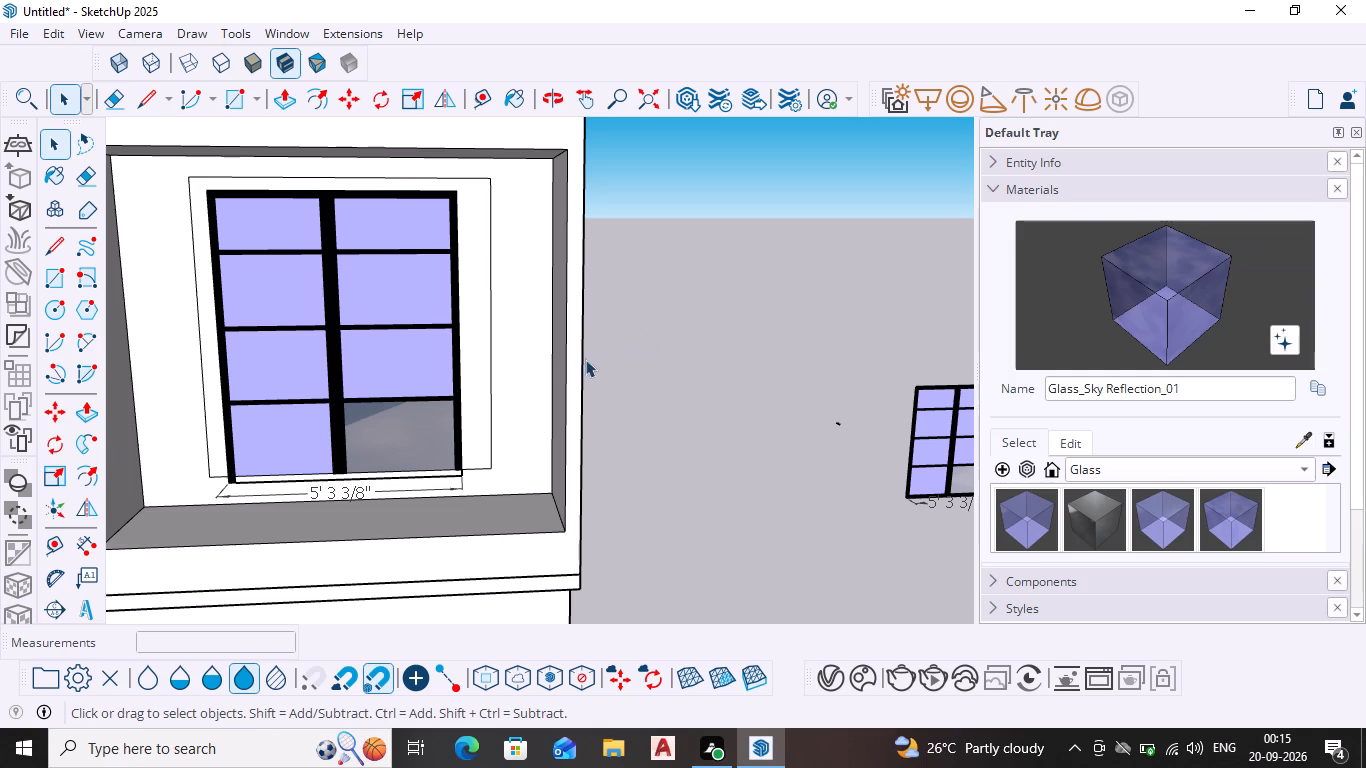
Delete the copied width dimension below the upper-floor window.
left_click(330, 485)
left_click(333, 494)
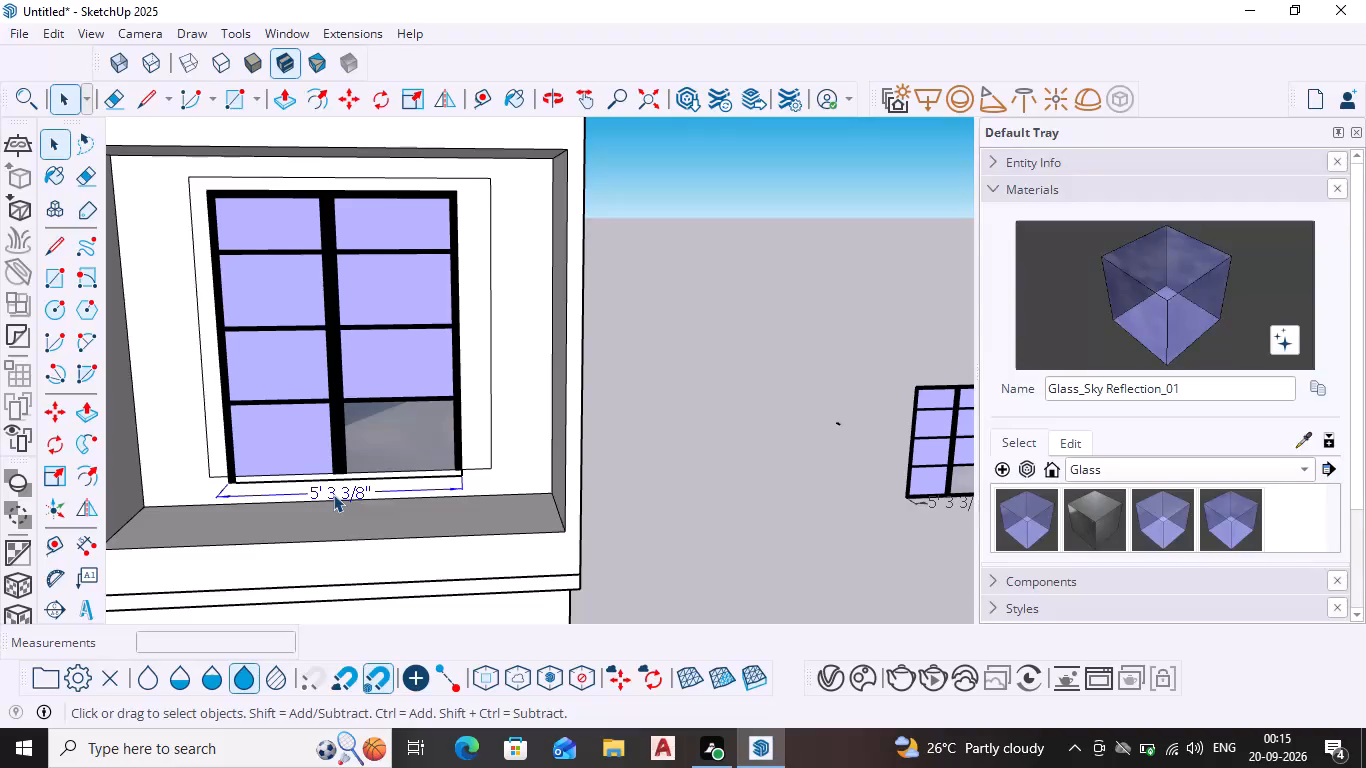
key("Delete")
Examine how the window copy's bottom edge and corners sit against the rectangle on the recess's back face.
scroll(358, 460, "down", 8)
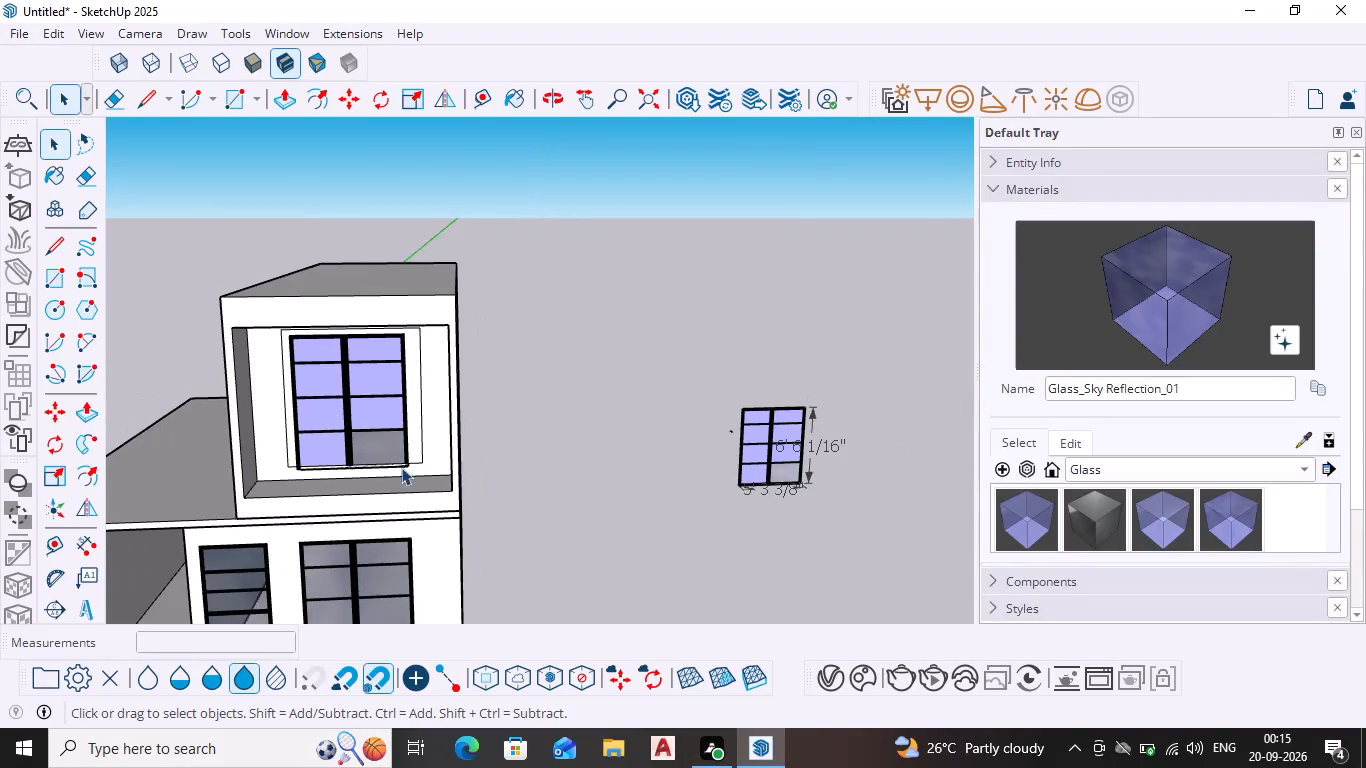
scroll(508, 466, "down", 1)
middle_click_drag(509, 467, 513, 458)
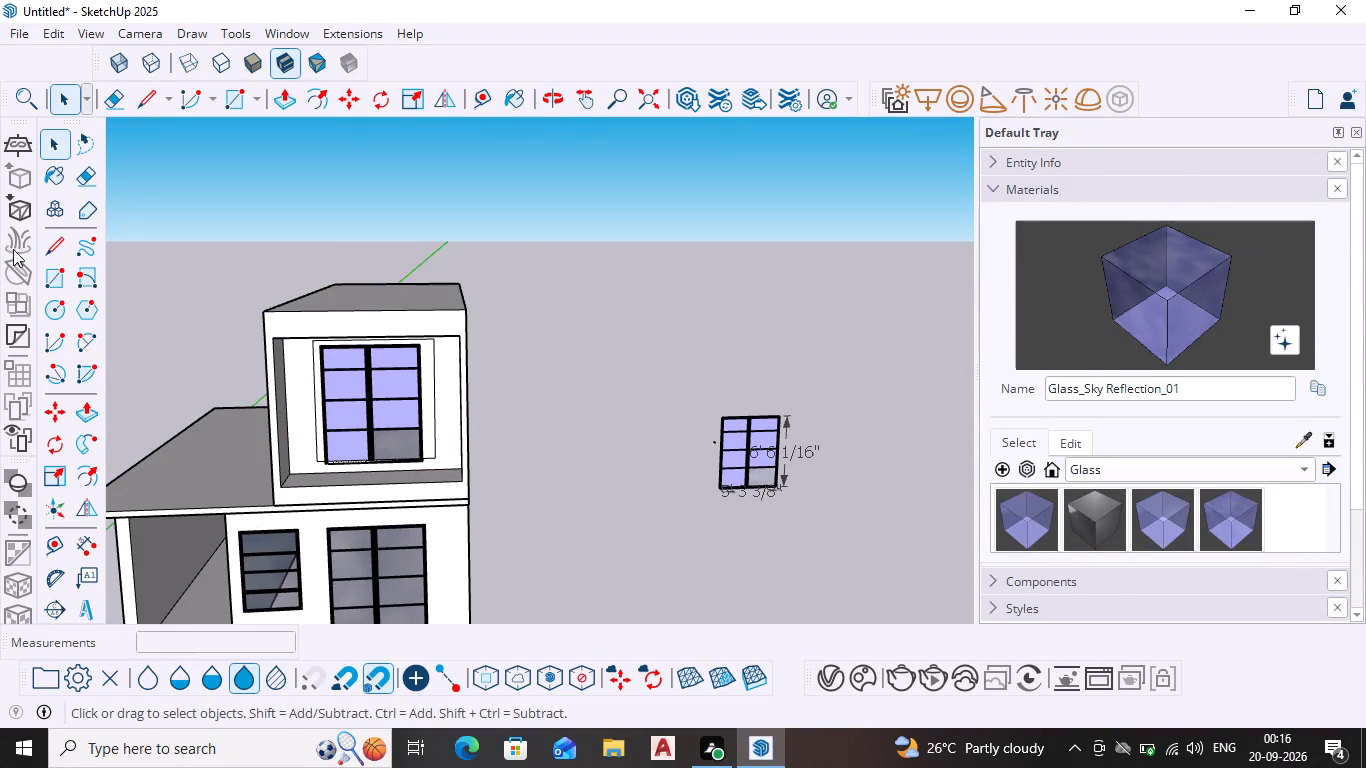
scroll(299, 490, "up", 4)
scroll(387, 394, "up", 4)
scroll(343, 494, "up", 3)
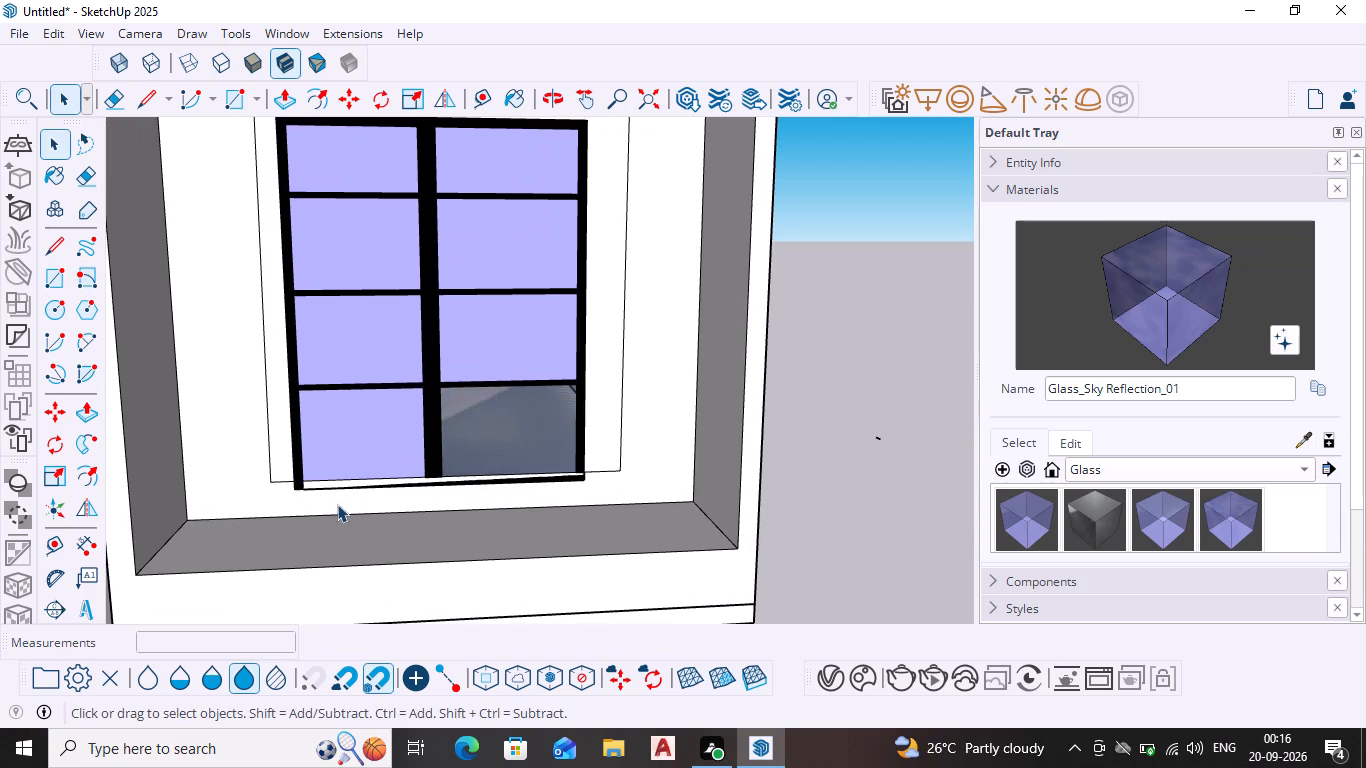
scroll(328, 484, "up", 3)
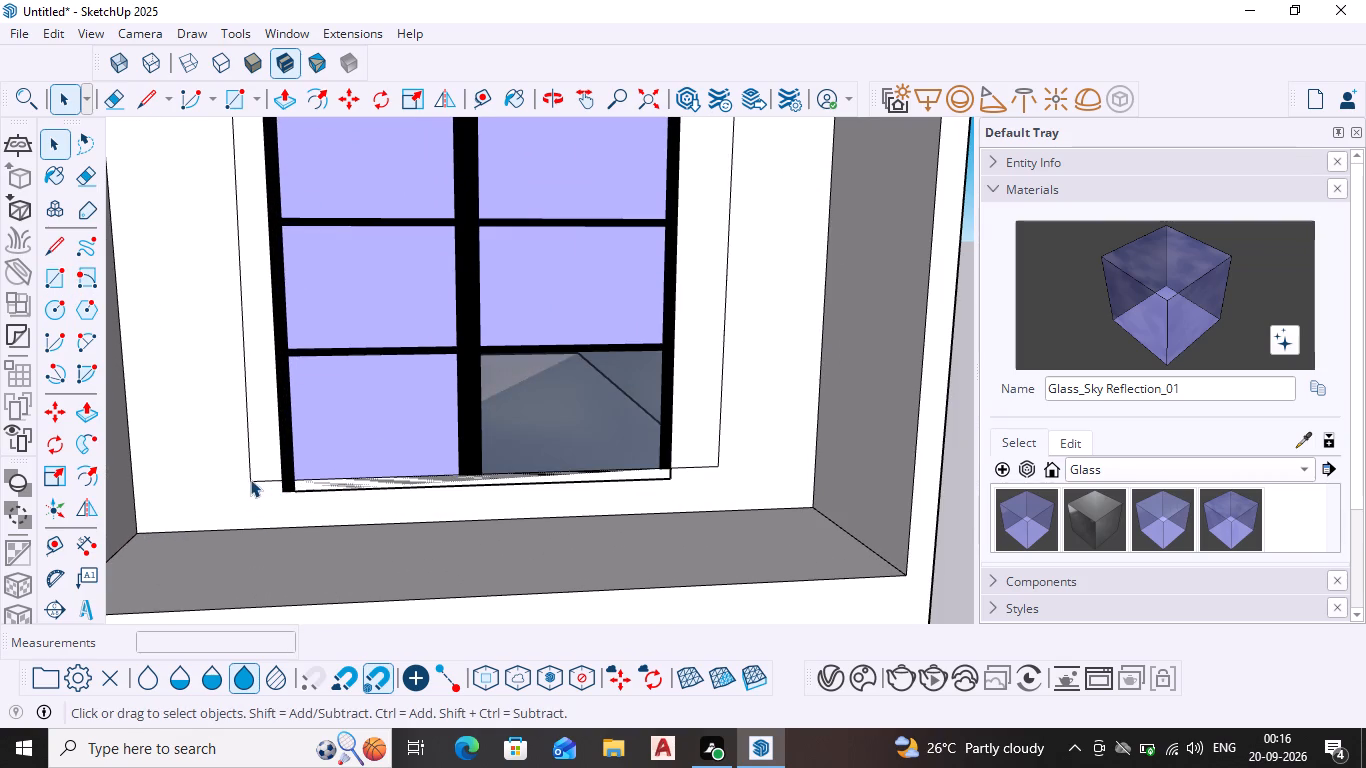
scroll(265, 479, "up", 8)
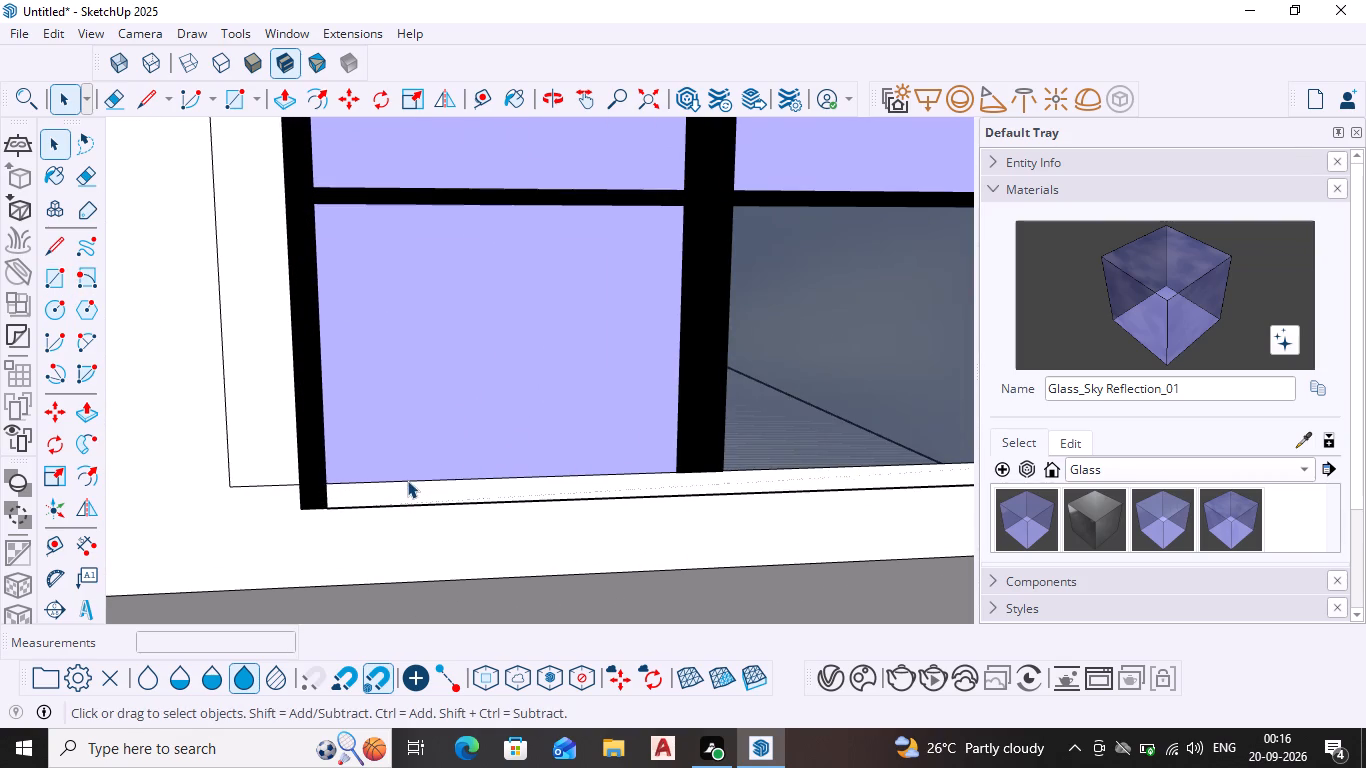
left_click(407, 480)
key("Escape")
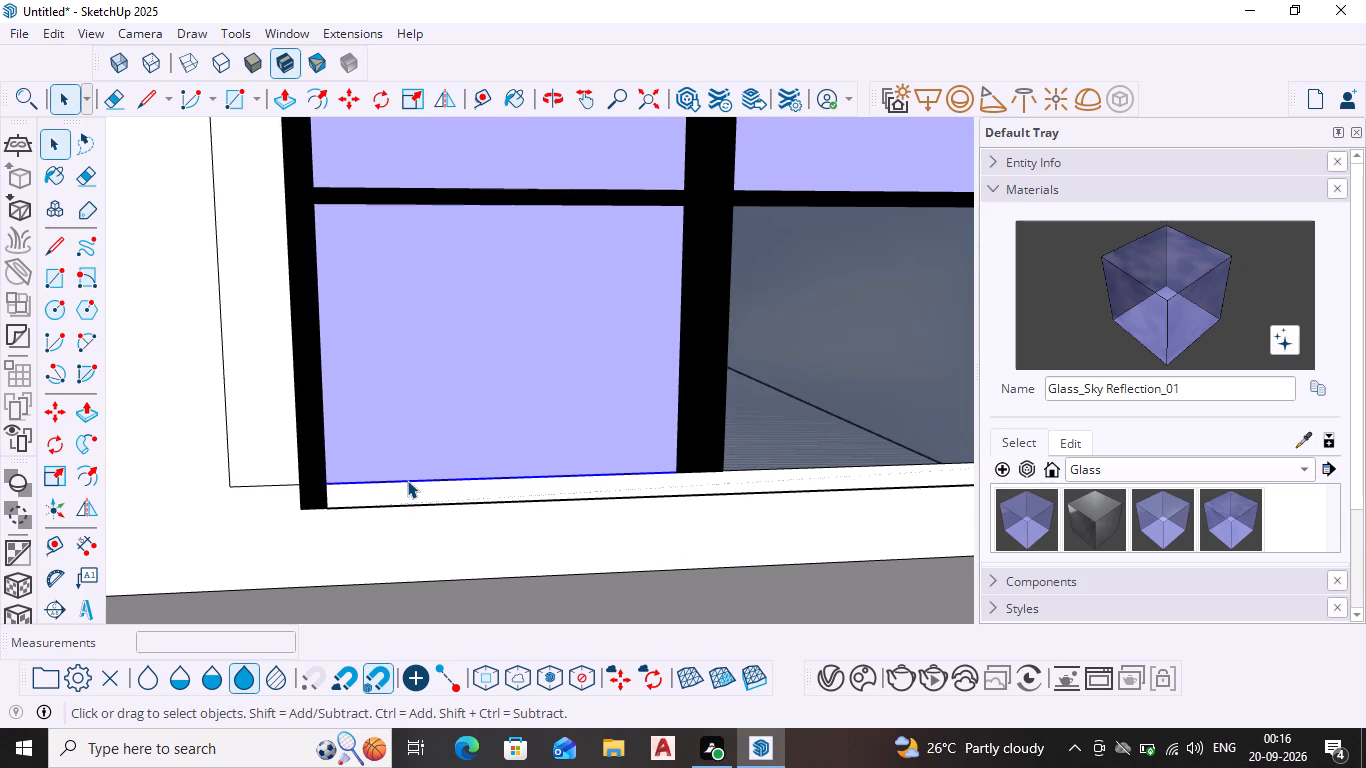
key("space")
scroll(405, 484, "down", 12)
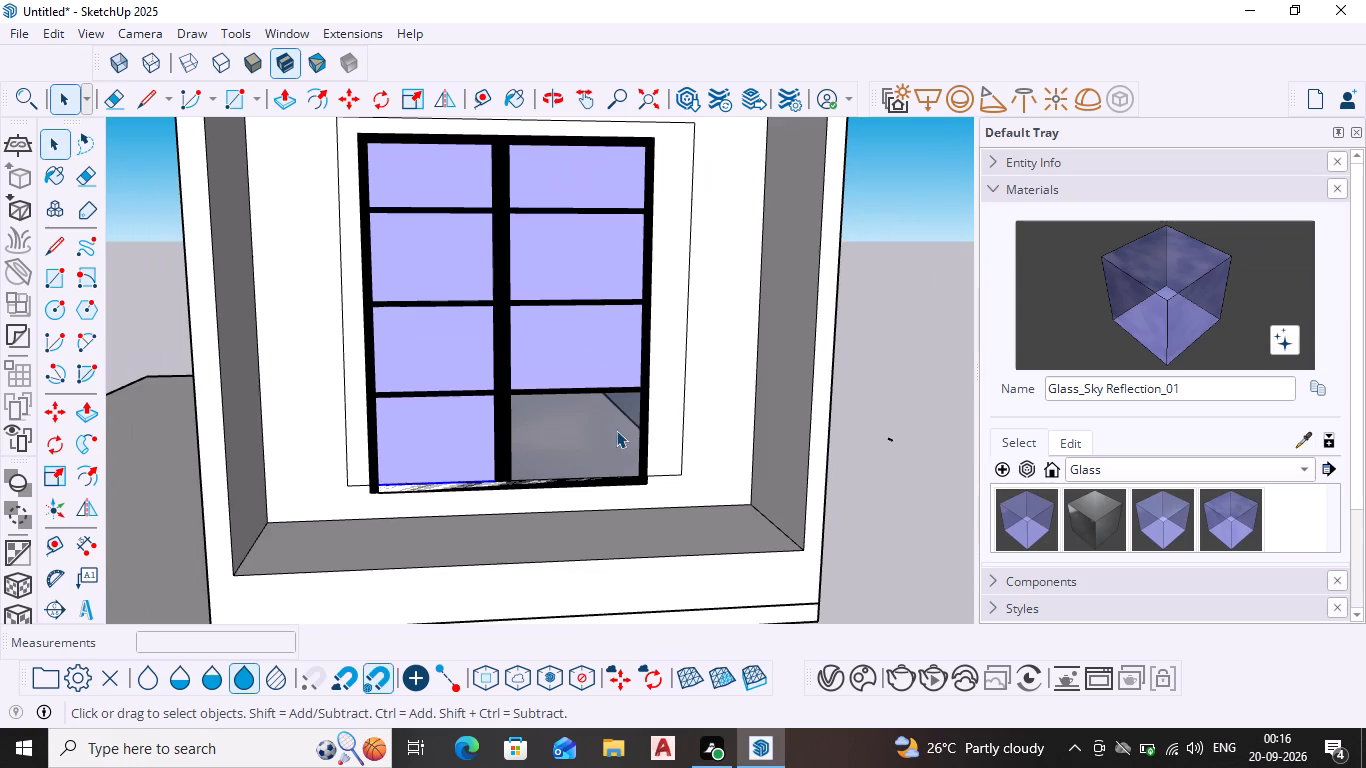
scroll(702, 395, "down", 13)
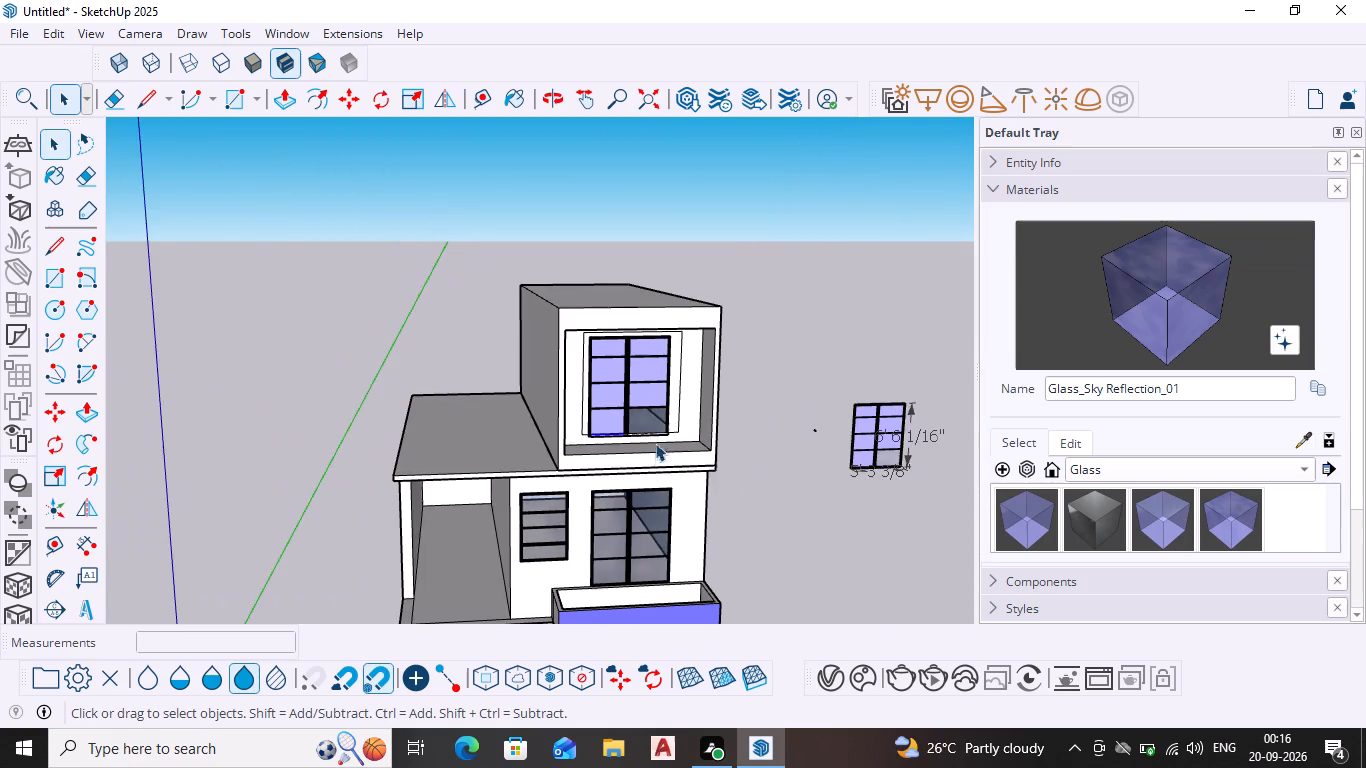
Delete the rectangle's right edge and the piece of its bottom edge sticking out beyond the window's lower-right corner.
scroll(648, 510, "down", 2)
middle_click_drag(731, 492, 633, 497)
scroll(617, 449, "up", 11)
scroll(490, 492, "up", 4)
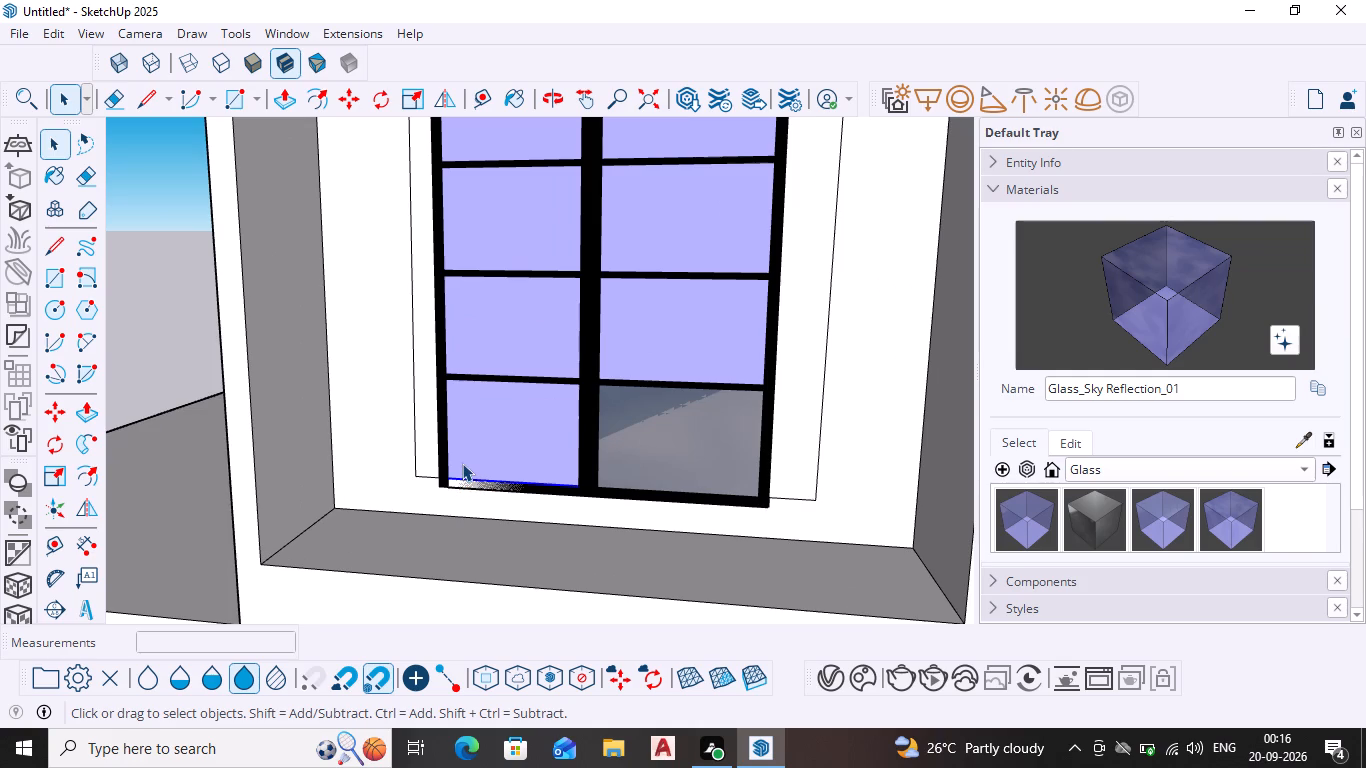
left_click(823, 402)
key("Delete")
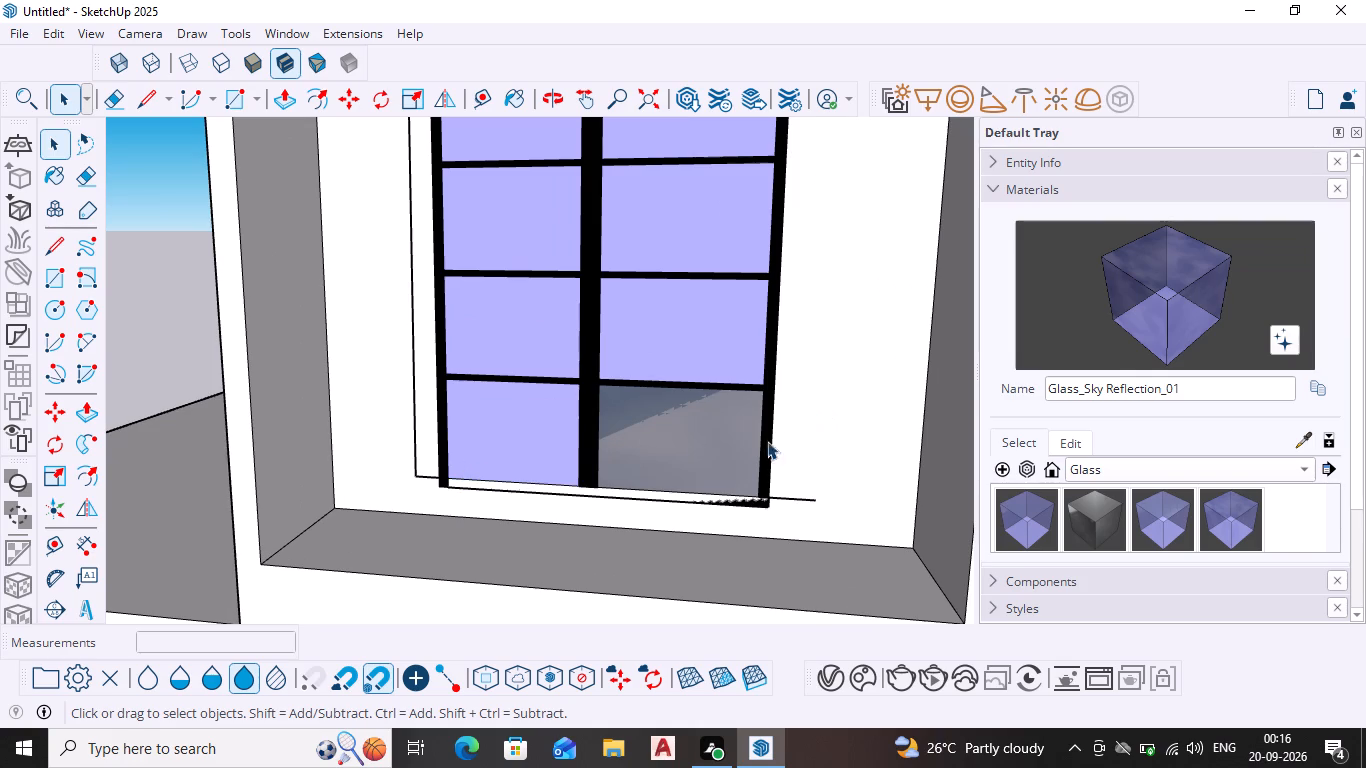
left_click(790, 495)
left_click(791, 496)
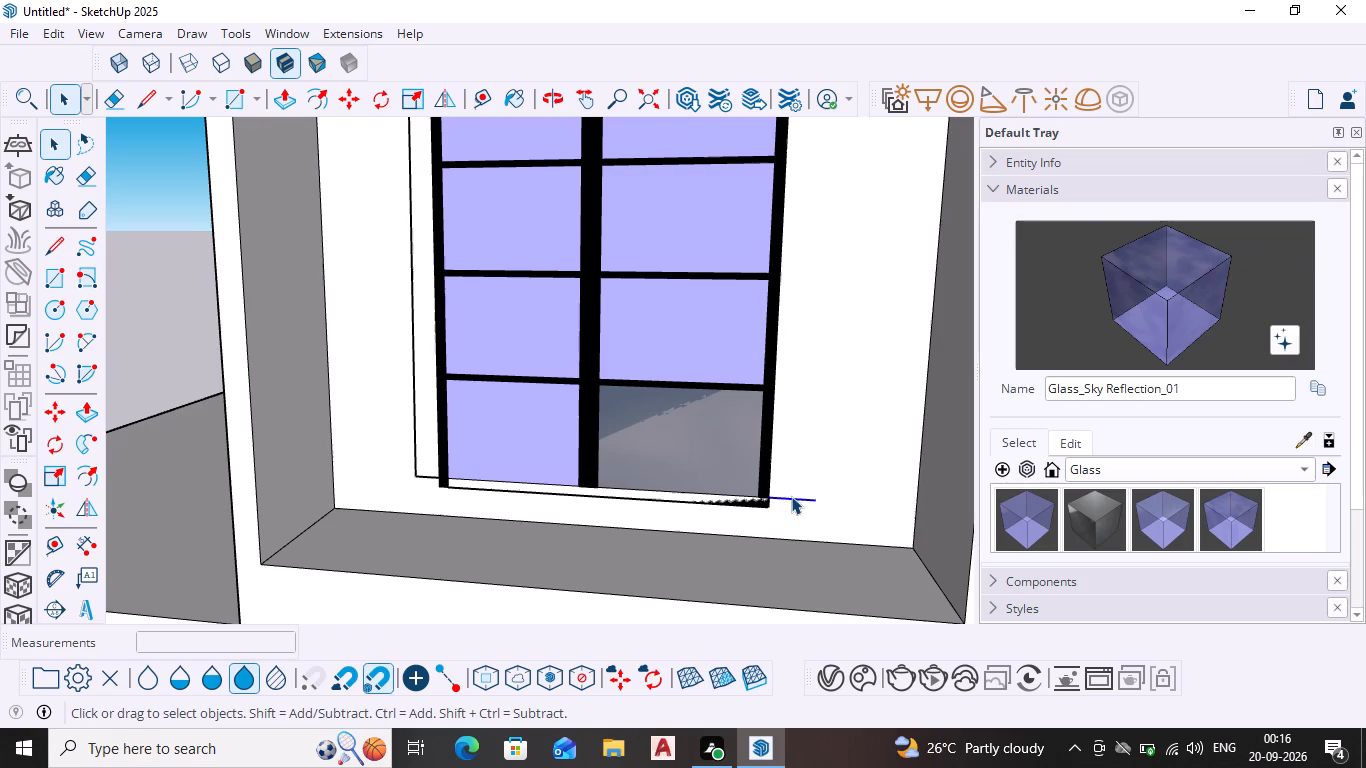
key("Delete")
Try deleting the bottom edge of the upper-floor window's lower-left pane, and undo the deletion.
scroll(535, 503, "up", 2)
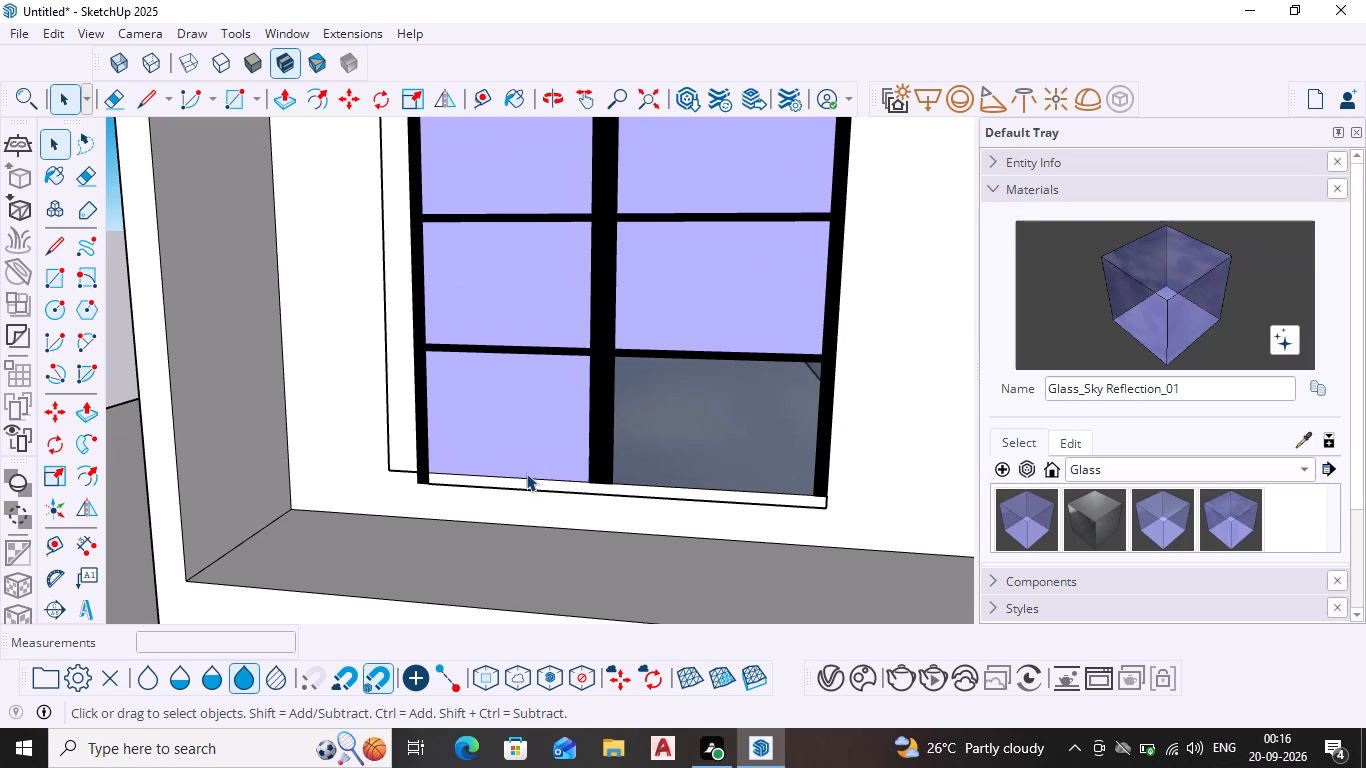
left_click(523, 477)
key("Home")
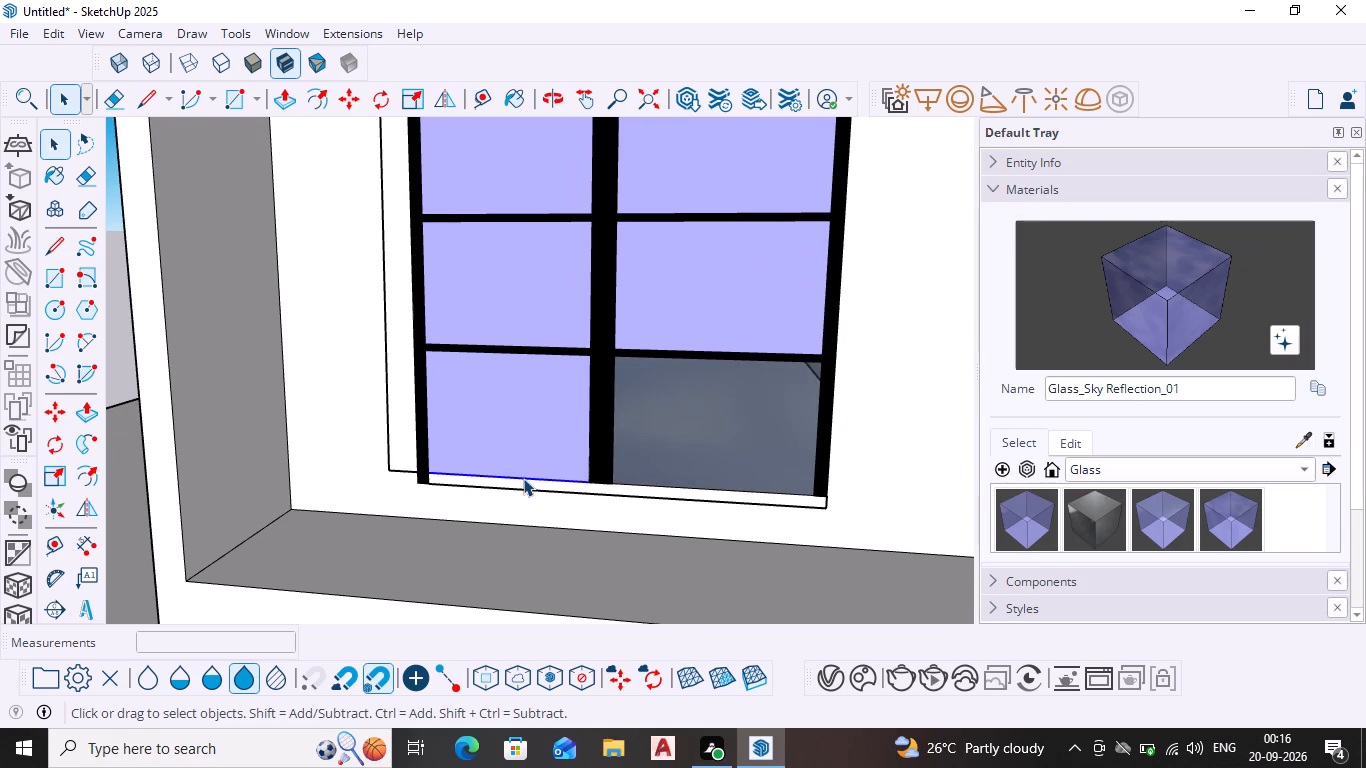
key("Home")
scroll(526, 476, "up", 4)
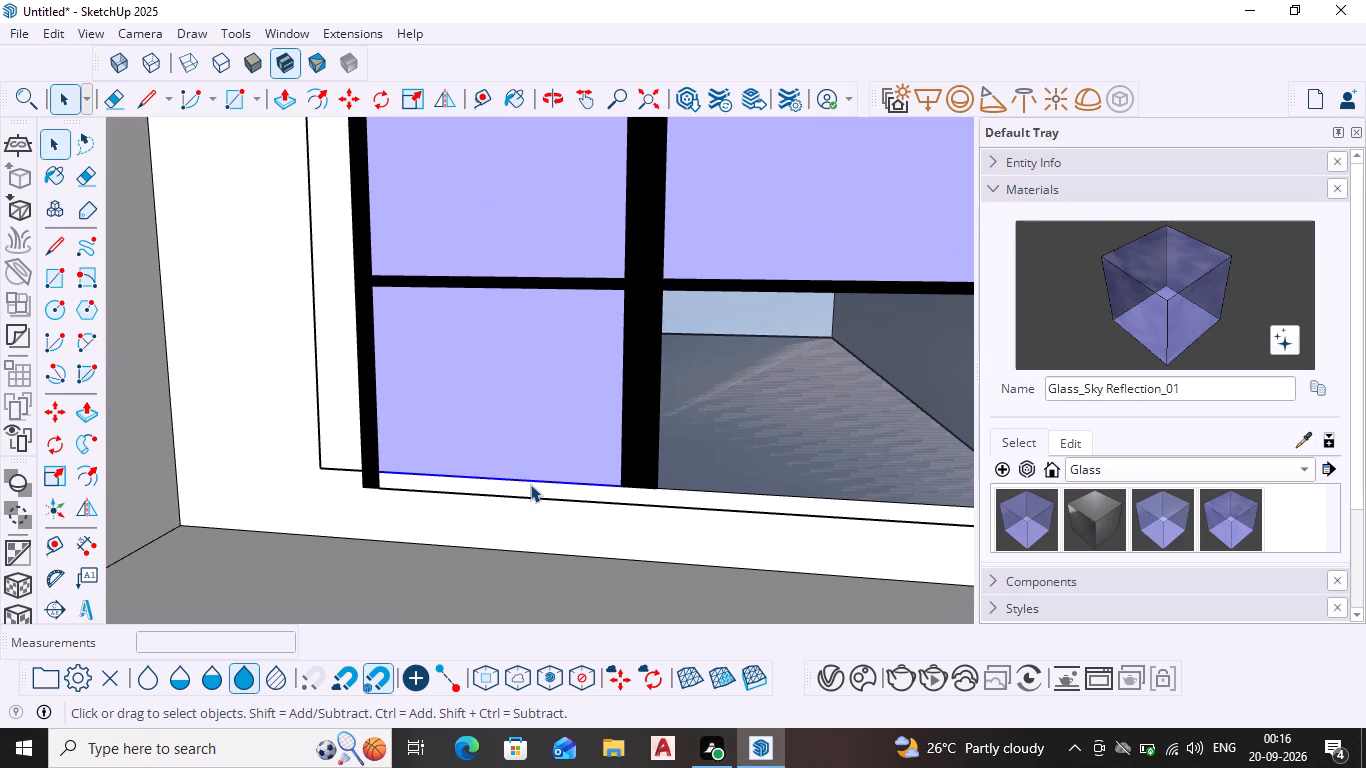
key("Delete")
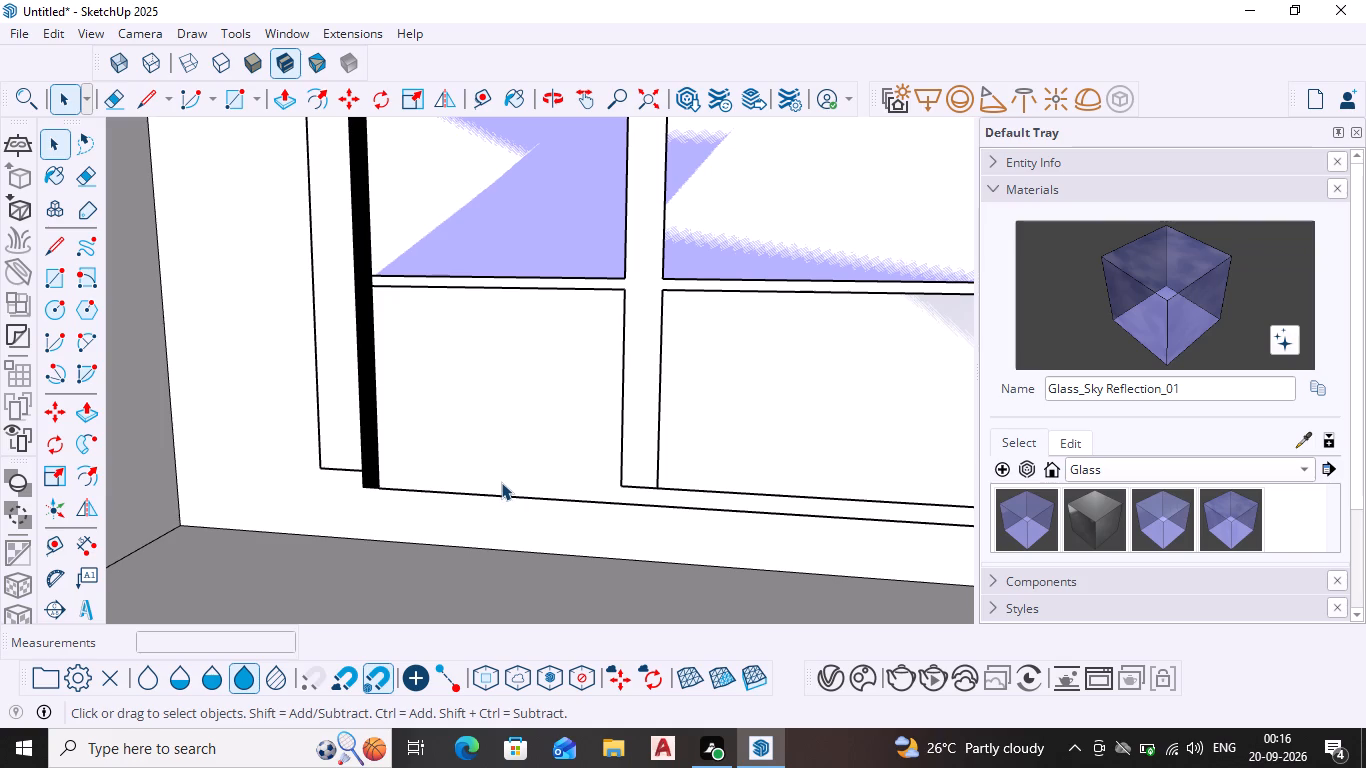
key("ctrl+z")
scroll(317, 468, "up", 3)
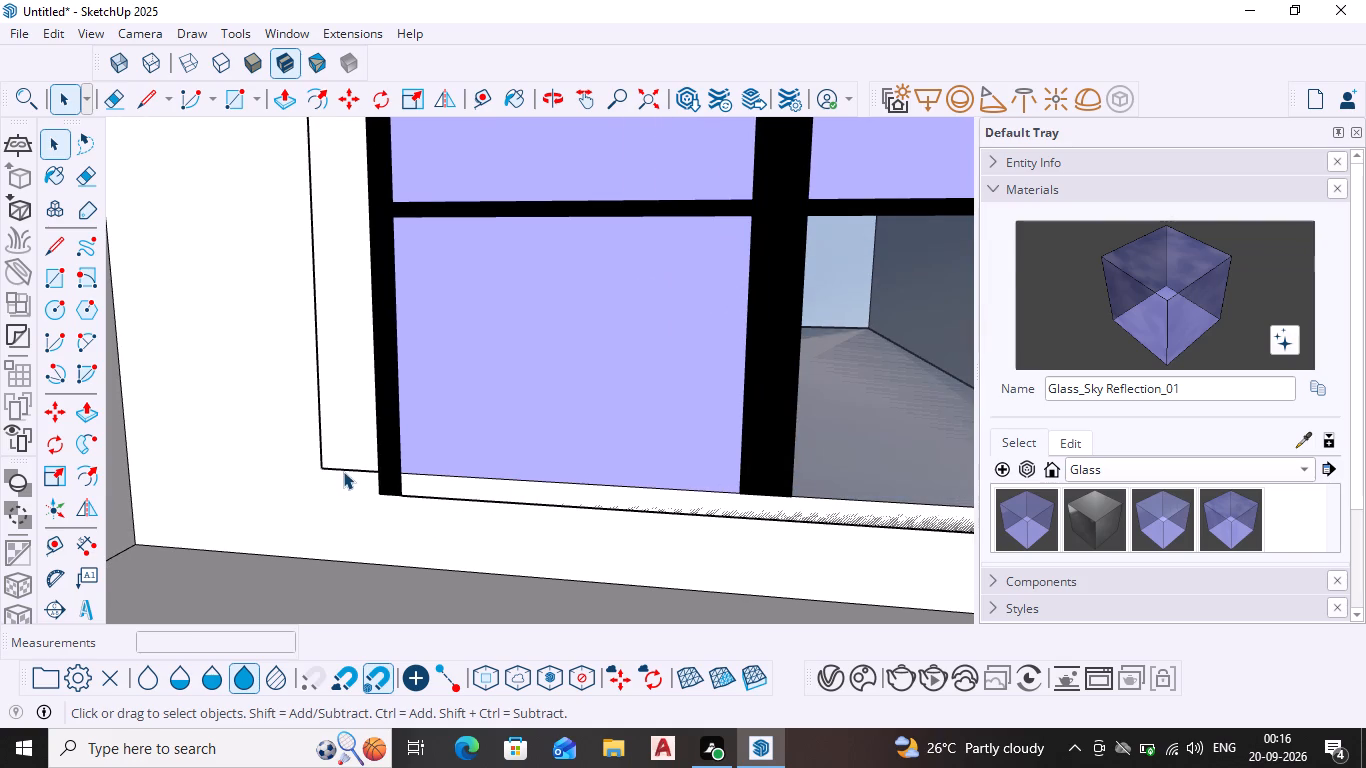
Delete the leftover bottom edge piece beside the upper-floor window's lower-left corner and the rectangle's left edge.
left_click(344, 470)
key("Delete")
scroll(358, 430, "down", 5)
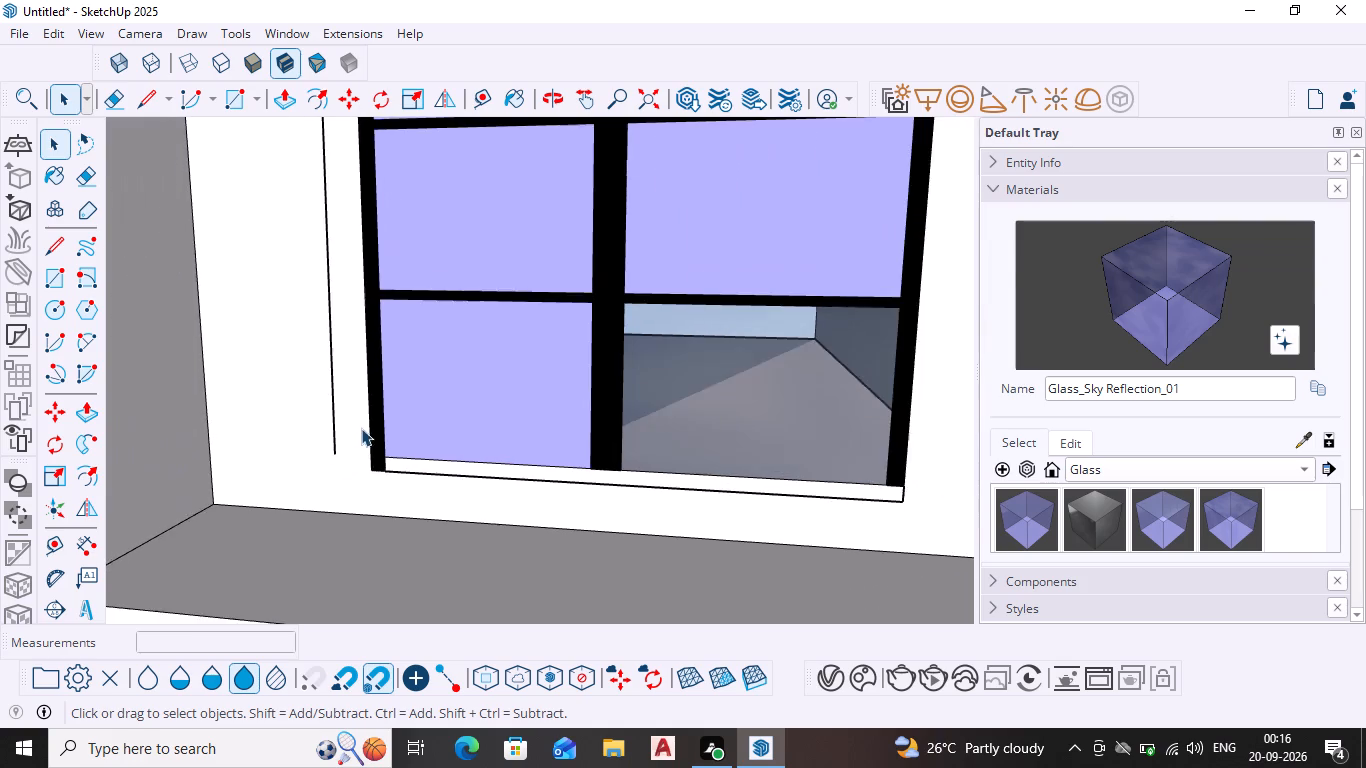
scroll(384, 402, "down", 9)
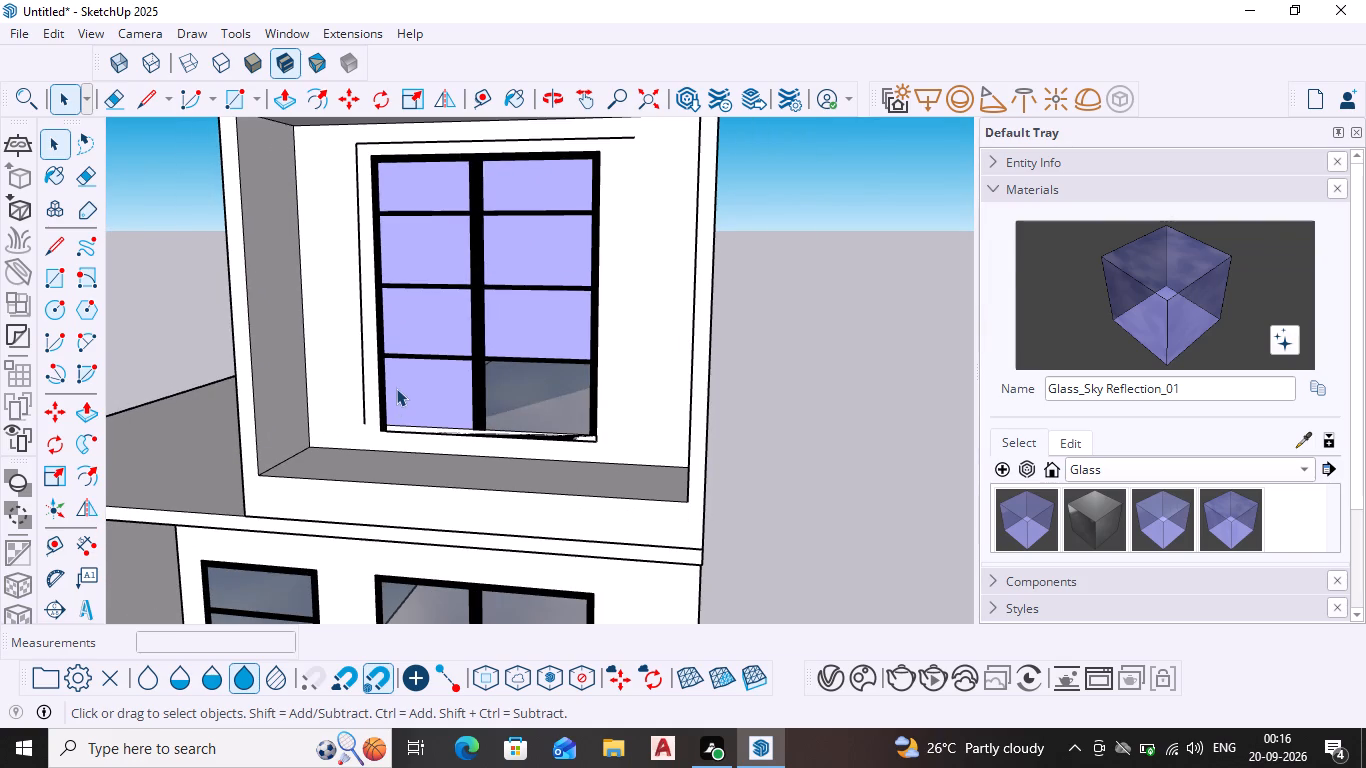
scroll(378, 395, "up", 4)
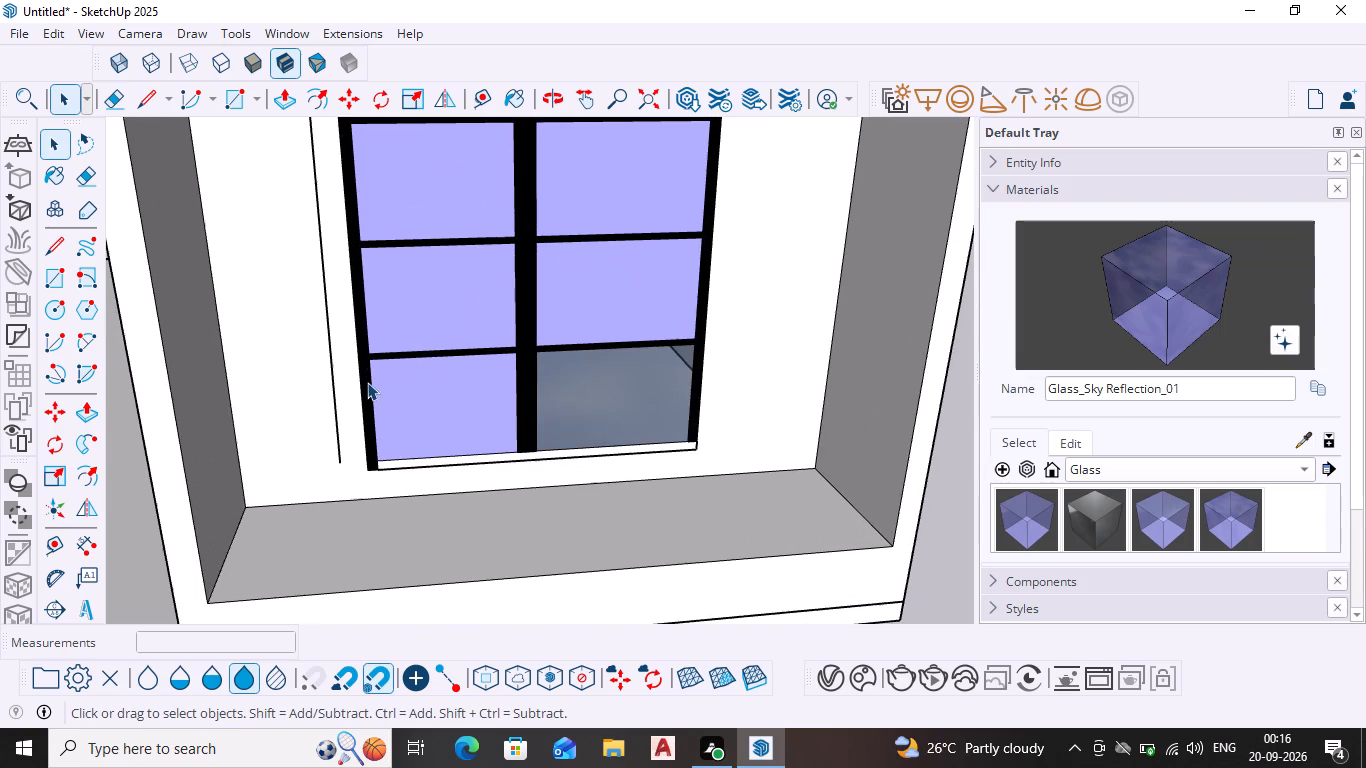
left_click(334, 395)
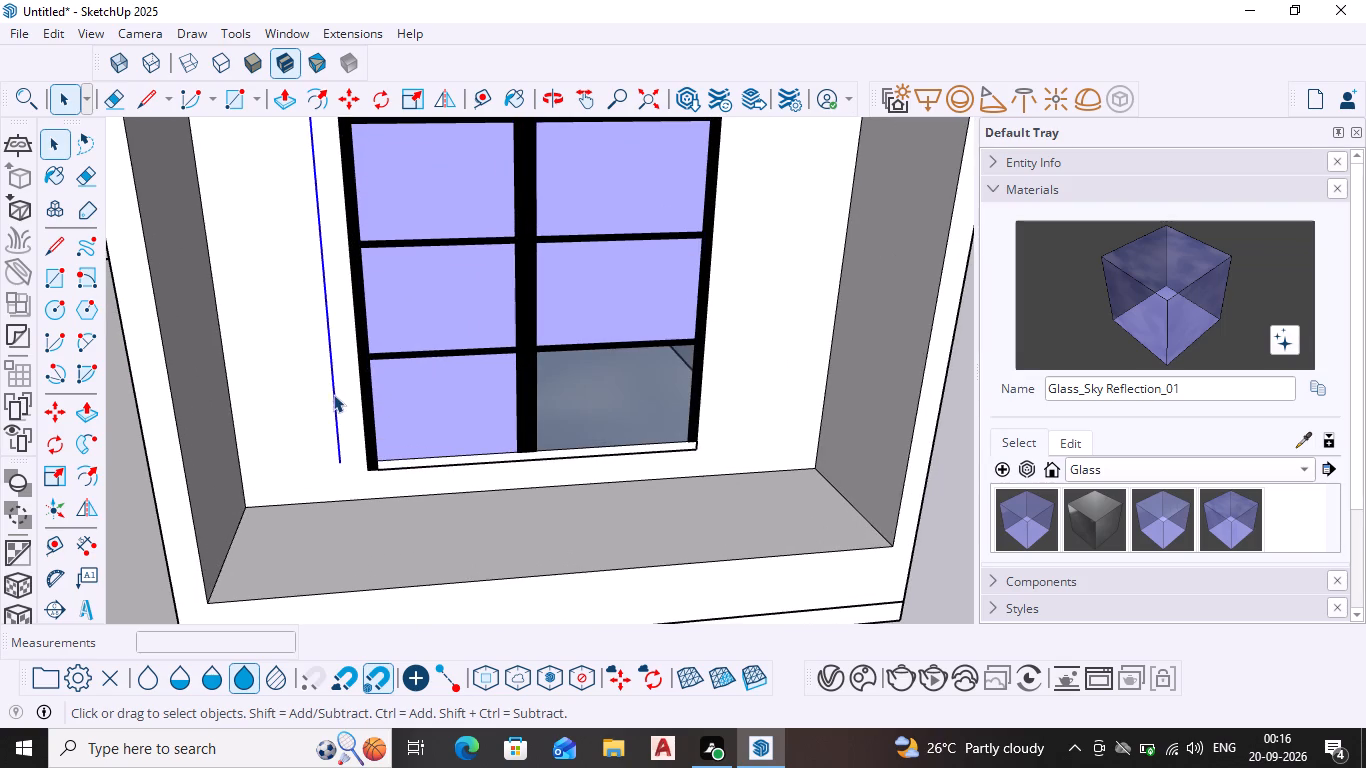
key("Delete")
Delete the rectangle's leftover top edge above the upper-floor window.
scroll(373, 365, "down", 6)
middle_click_drag(381, 365, 374, 507, "shift")
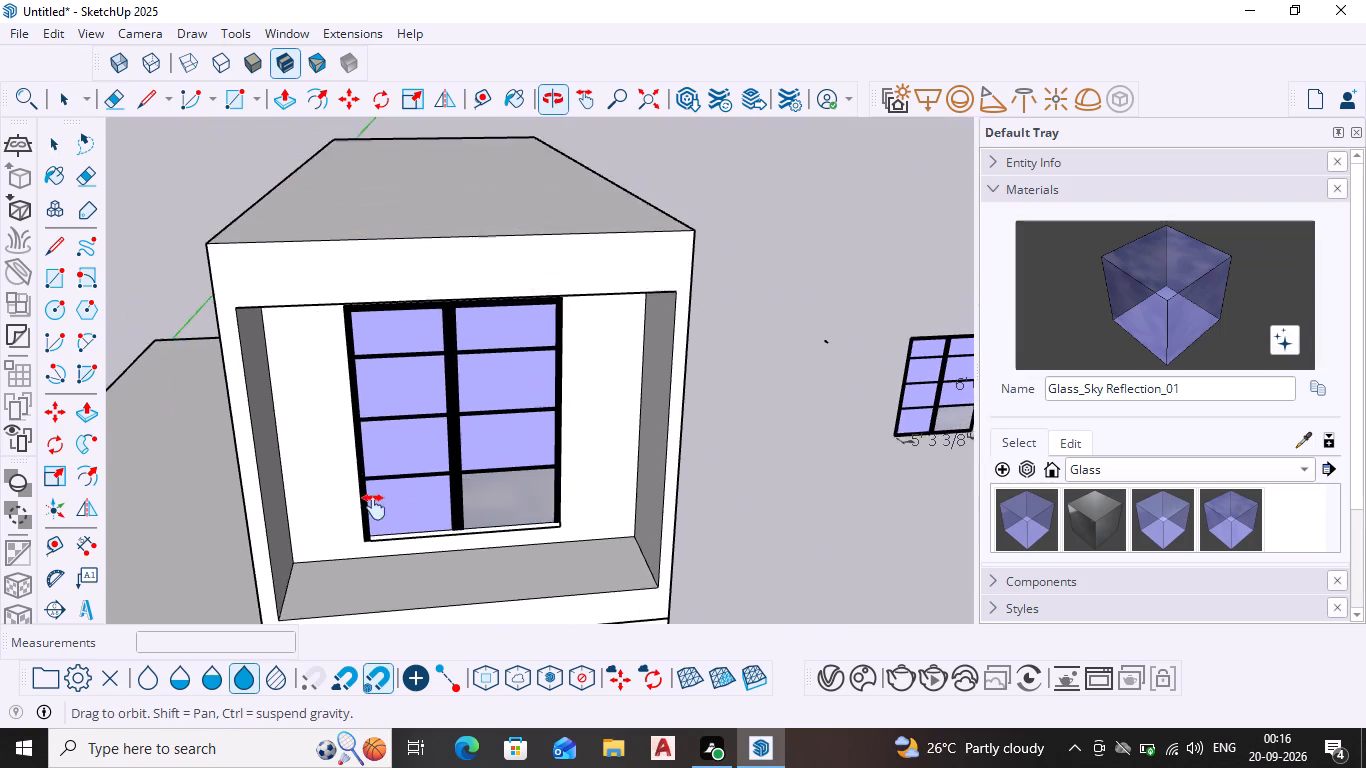
middle_click_drag(374, 507, 368, 477, "shift")
middle_click_drag(378, 426, 378, 269)
scroll(397, 276, "up", 3)
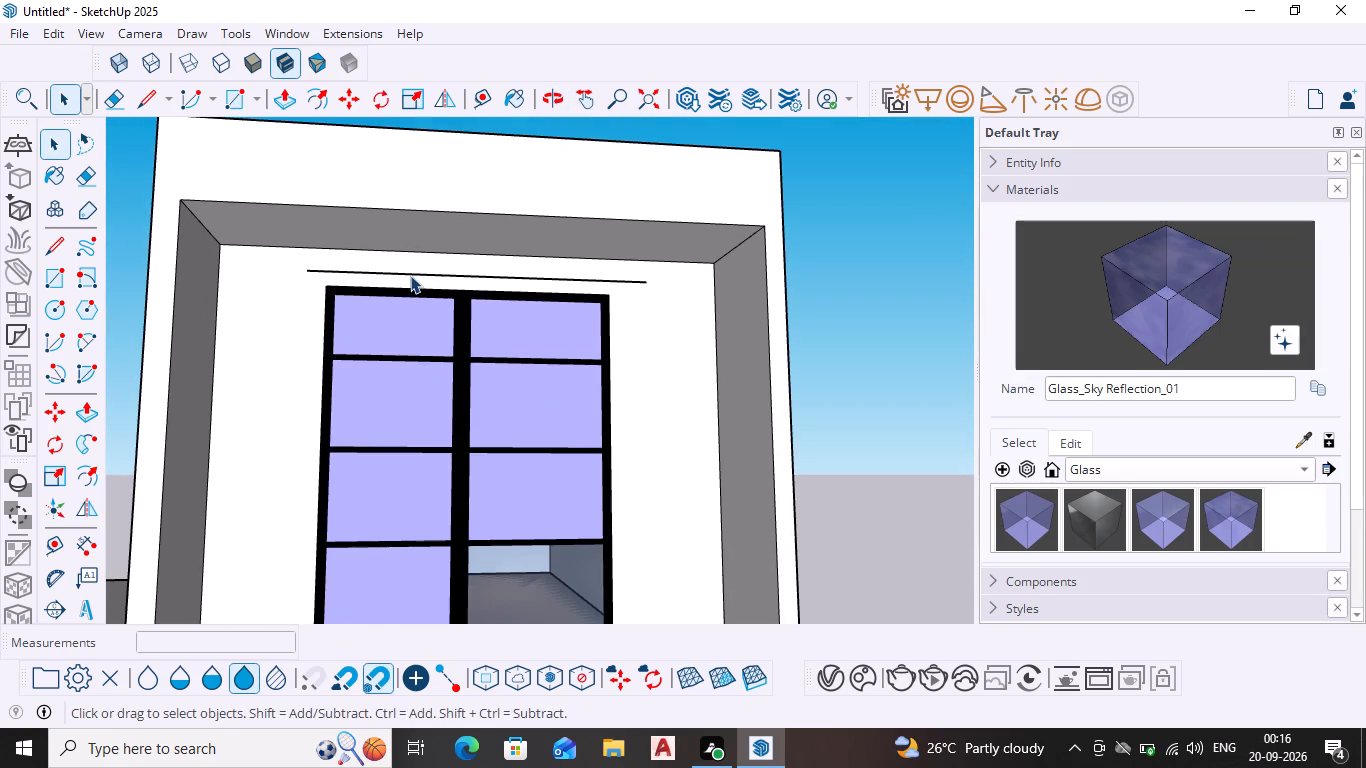
left_click(411, 274)
key("Delete")
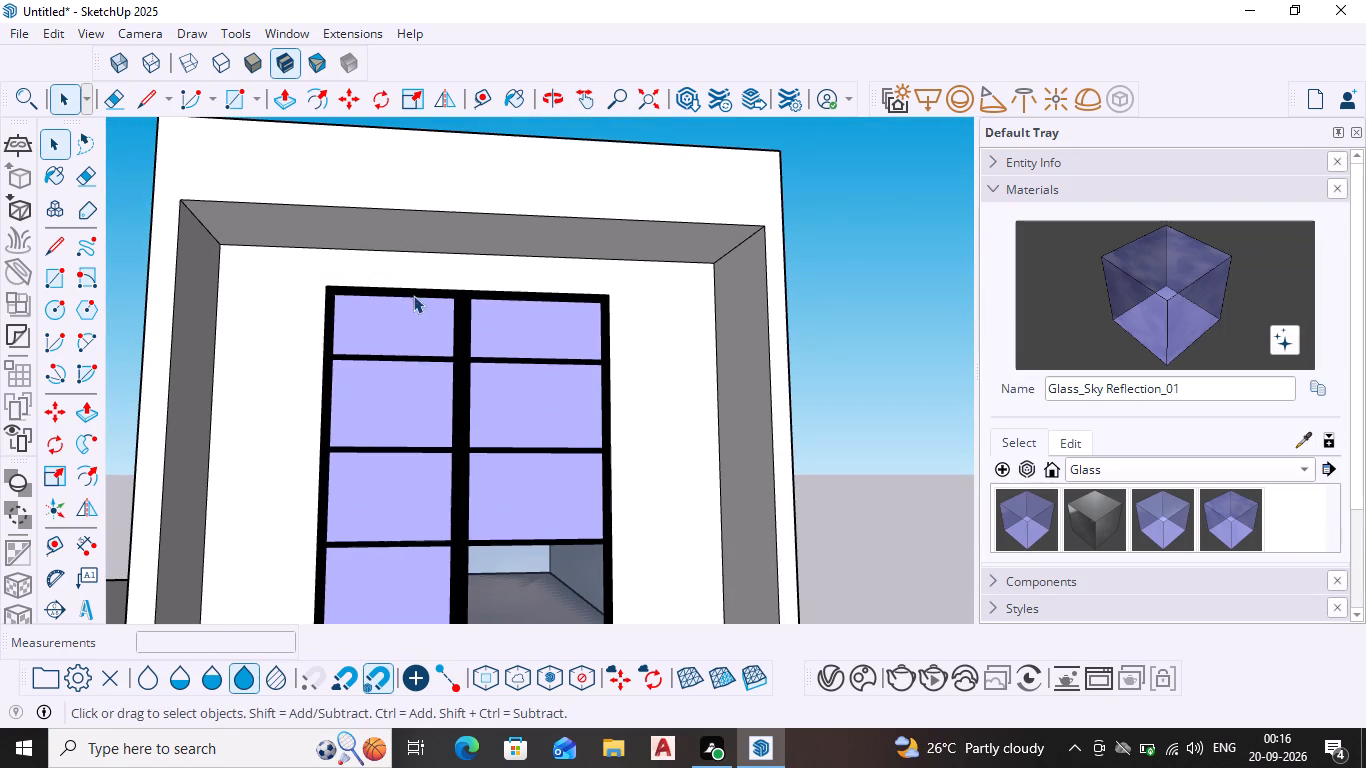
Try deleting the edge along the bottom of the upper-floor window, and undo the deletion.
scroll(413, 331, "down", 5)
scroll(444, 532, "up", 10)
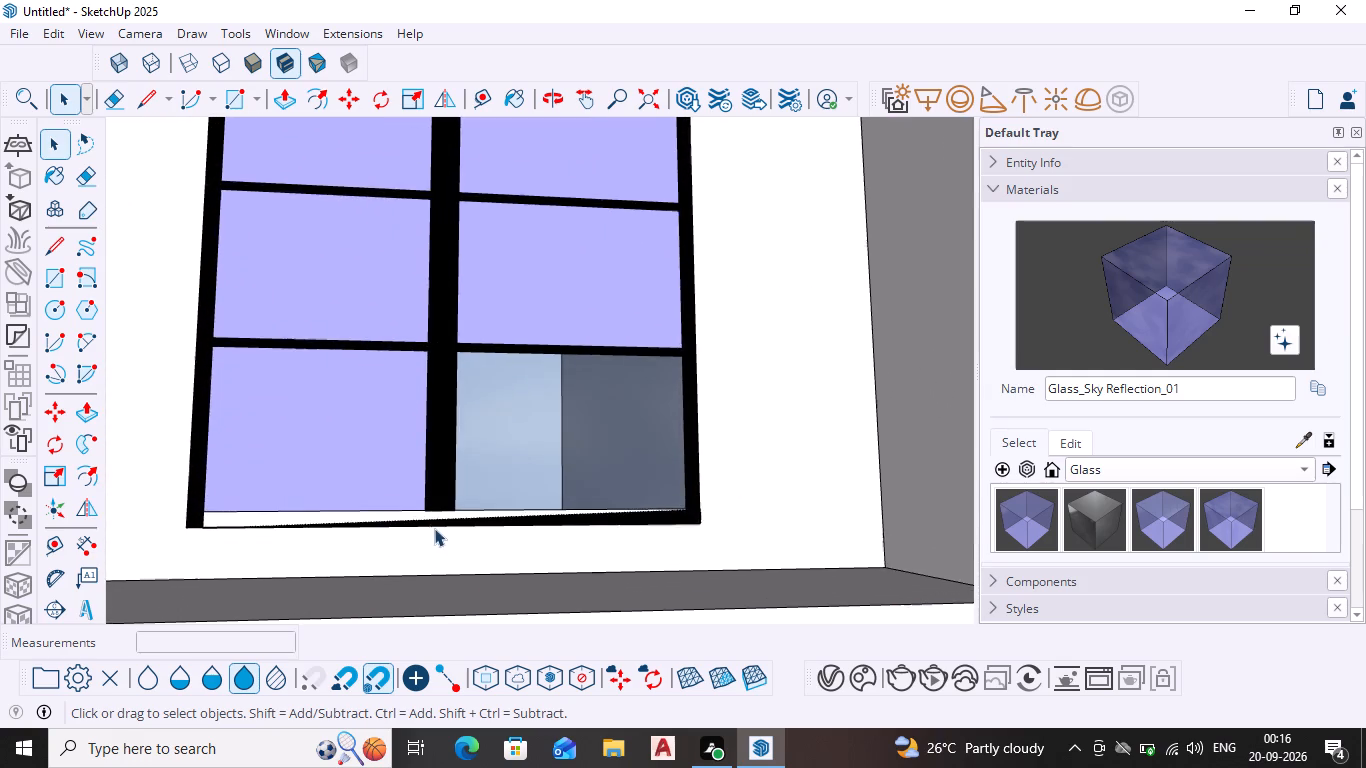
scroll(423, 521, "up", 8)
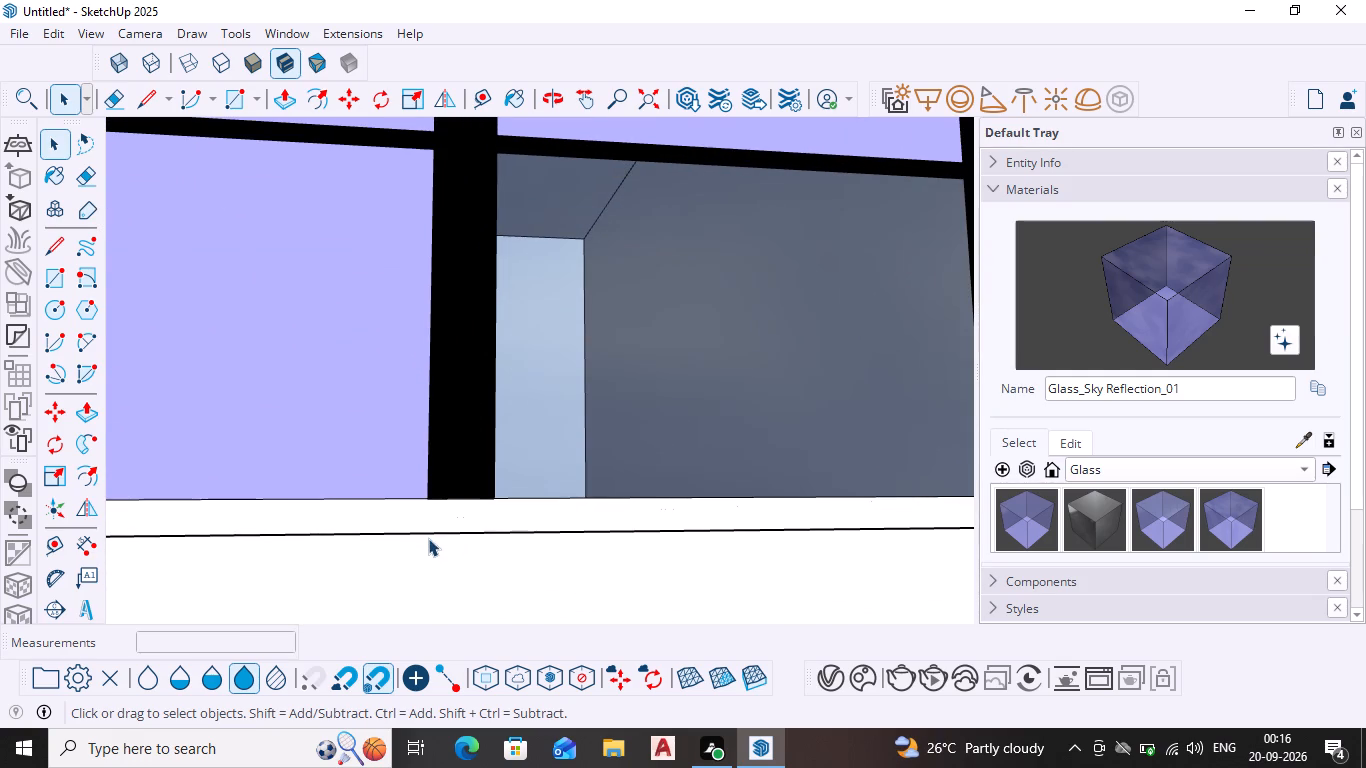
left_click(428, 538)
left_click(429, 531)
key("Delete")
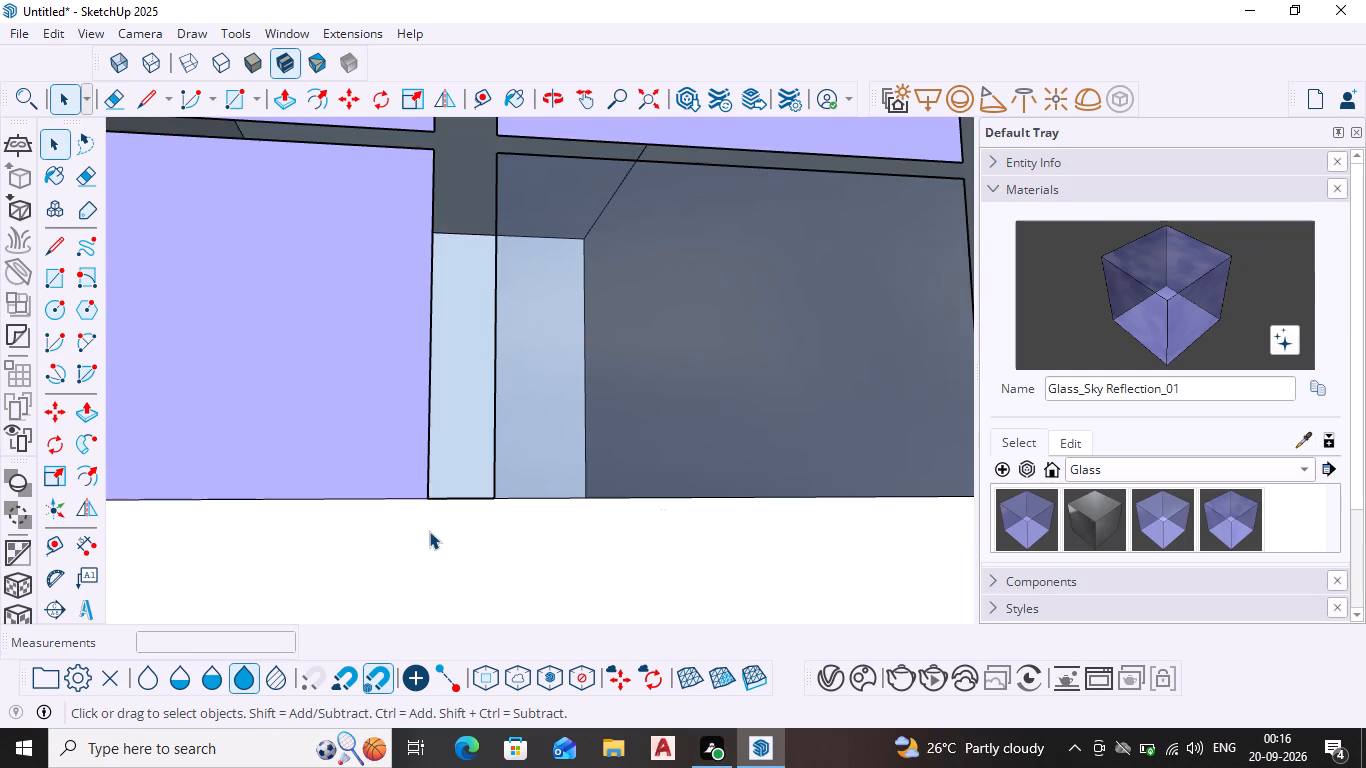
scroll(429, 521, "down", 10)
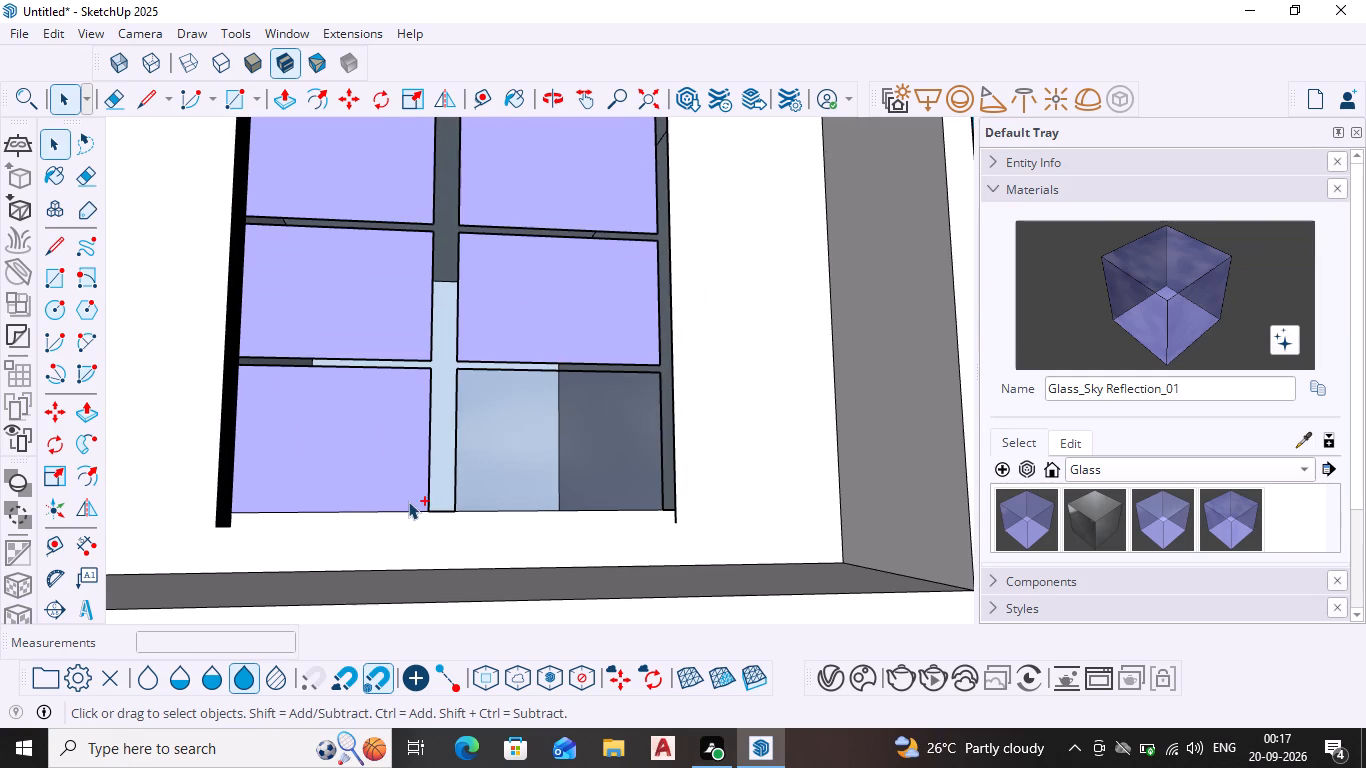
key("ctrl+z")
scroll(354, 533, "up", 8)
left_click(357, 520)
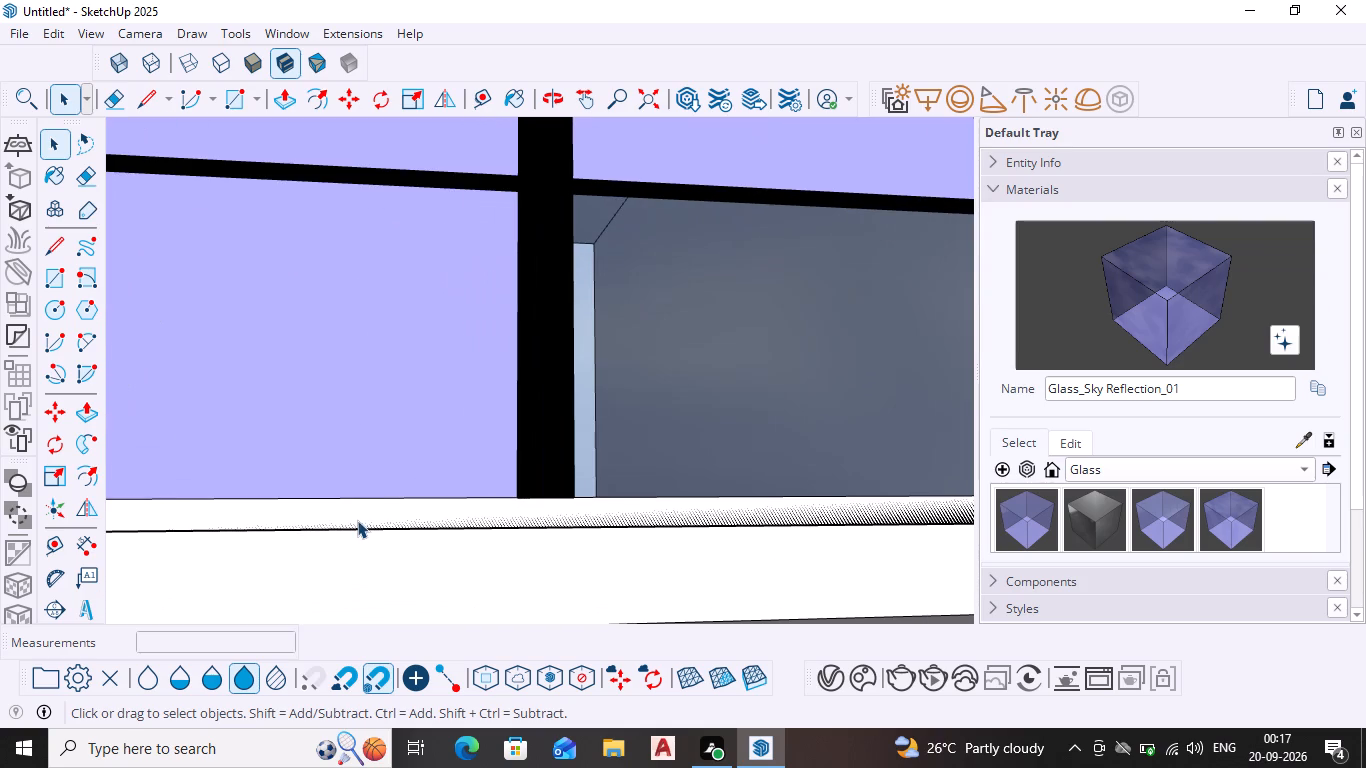
Examine the whole house, including the upper-floor window recess and the flat roof beside the upper storey.
scroll(359, 520, "down", 8)
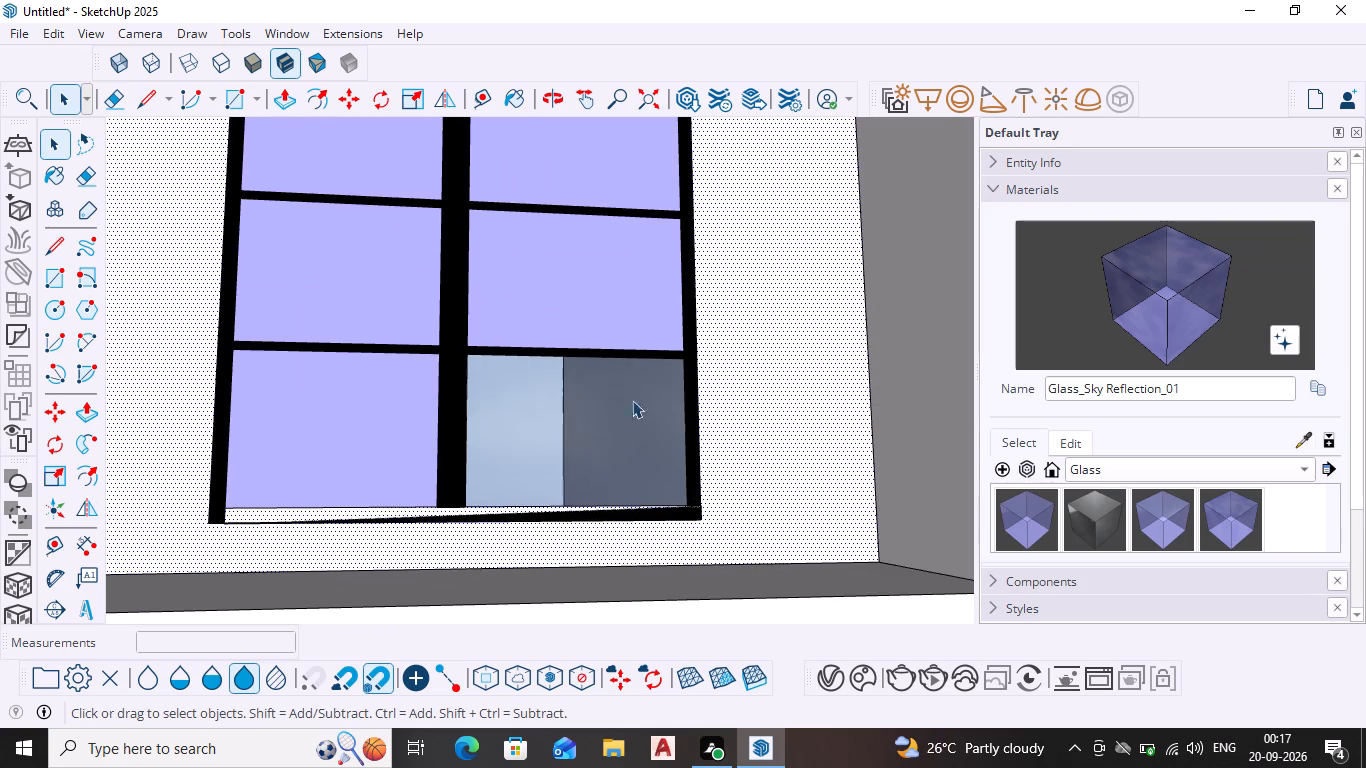
scroll(717, 381, "down", 2)
middle_click_drag(711, 392, 665, 483)
scroll(493, 418, "down", 2)
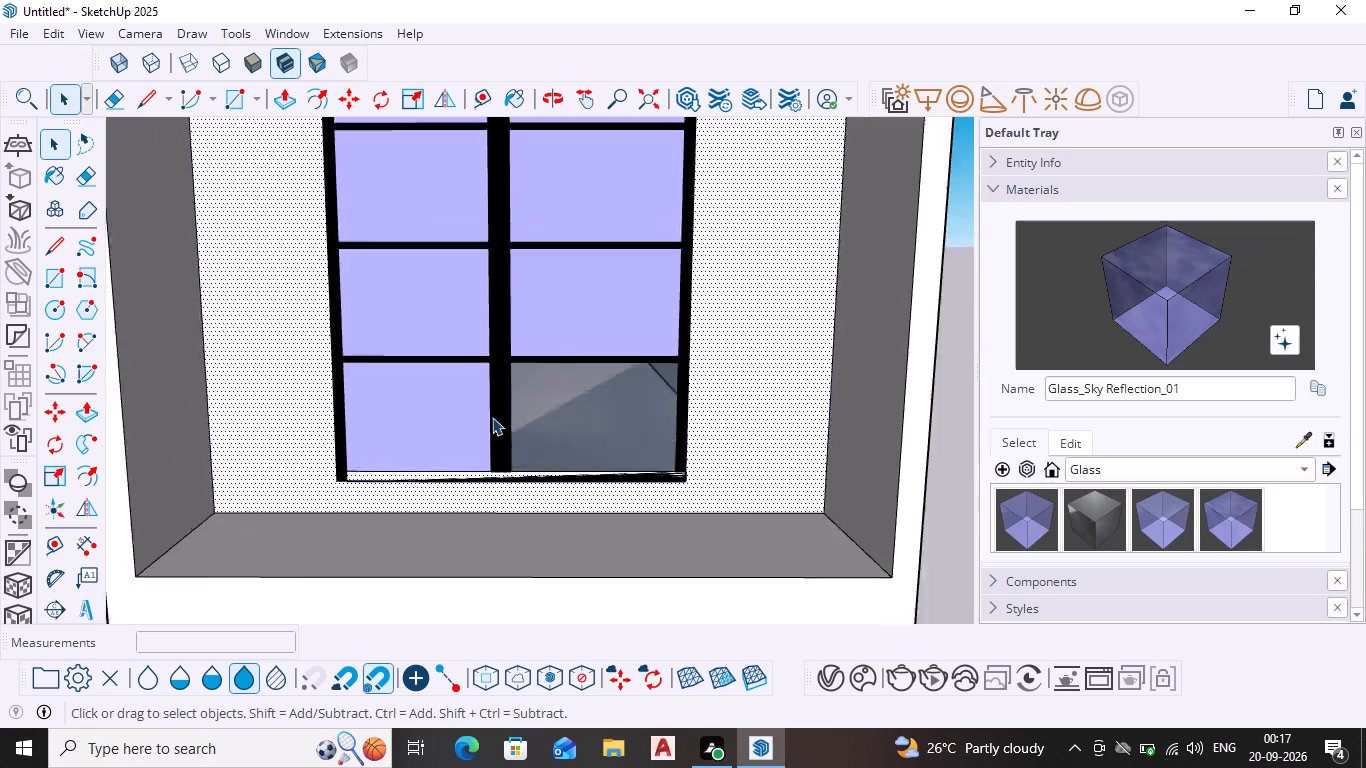
scroll(492, 417, "down", 14)
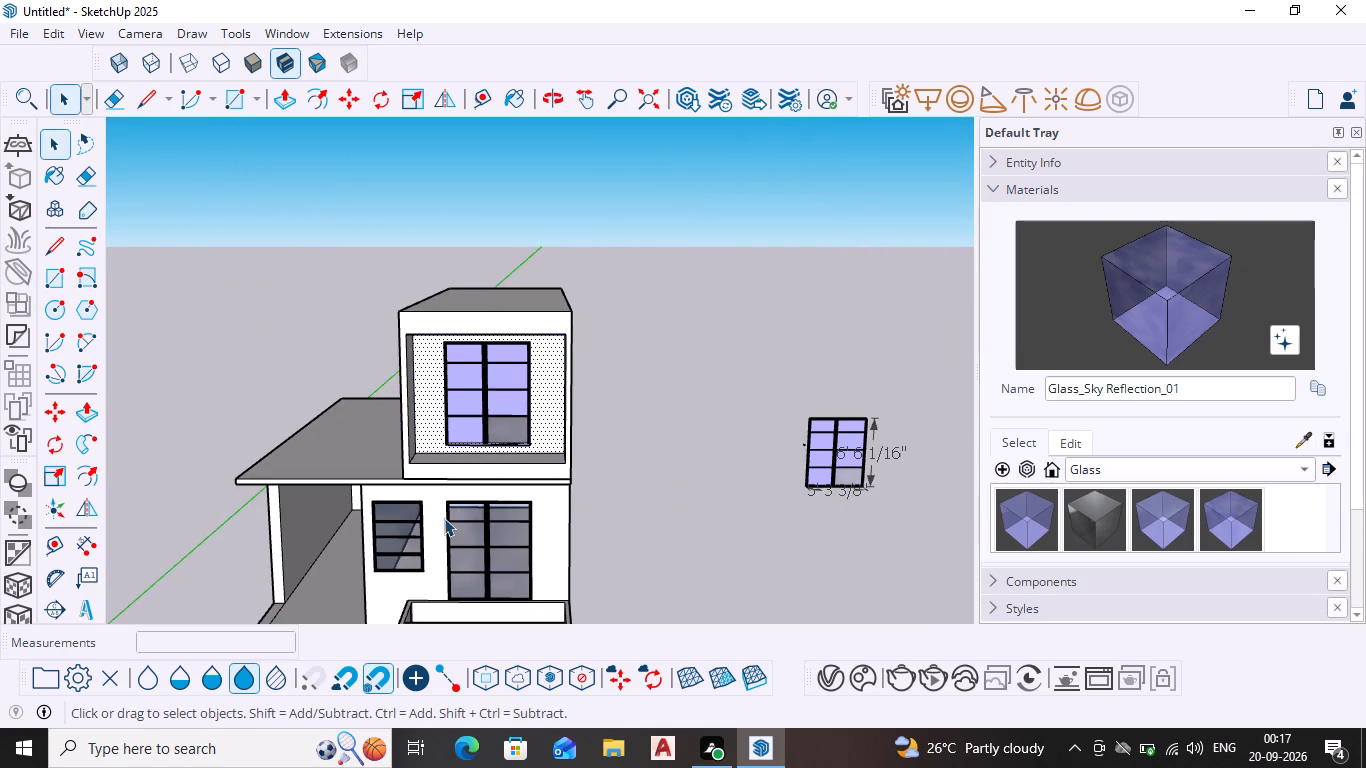
middle_click_drag(436, 513, 487, 386, "shift")
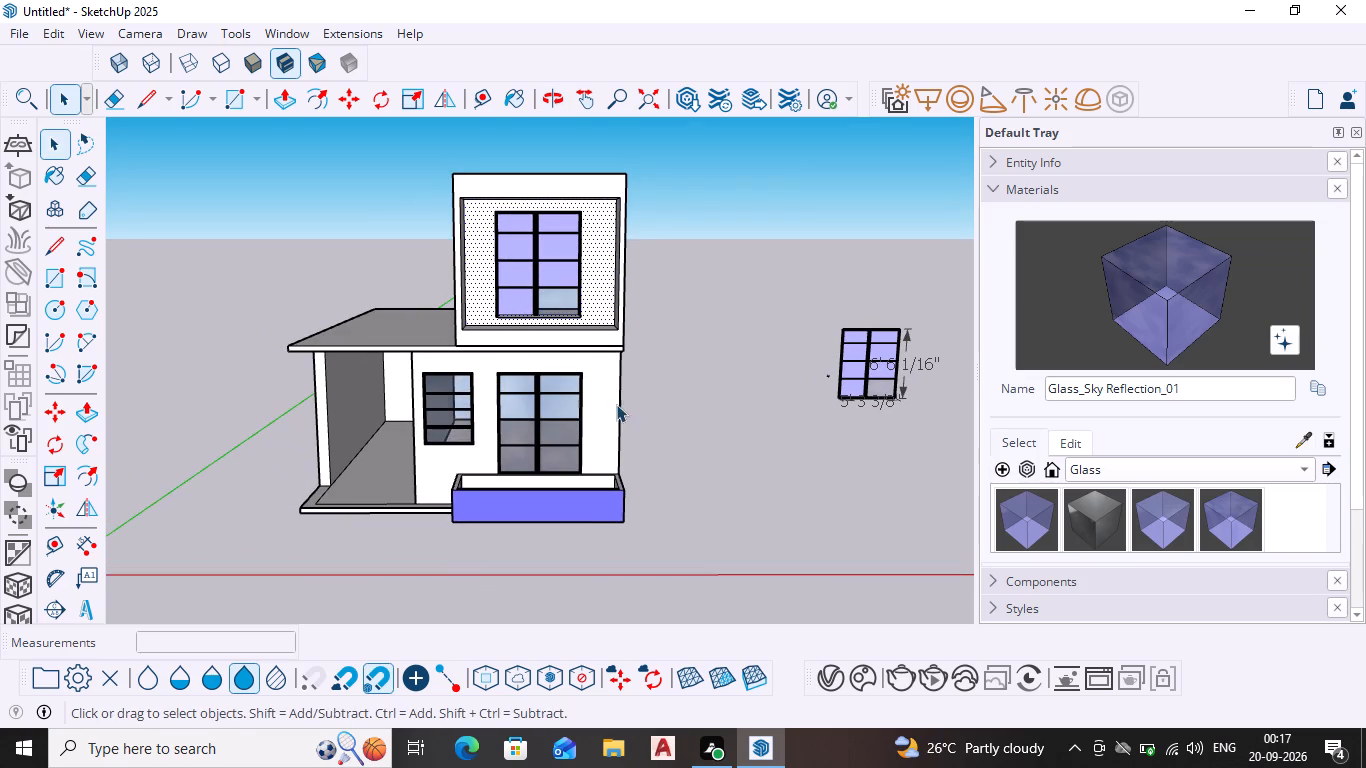
key("space")
left_click(733, 305)
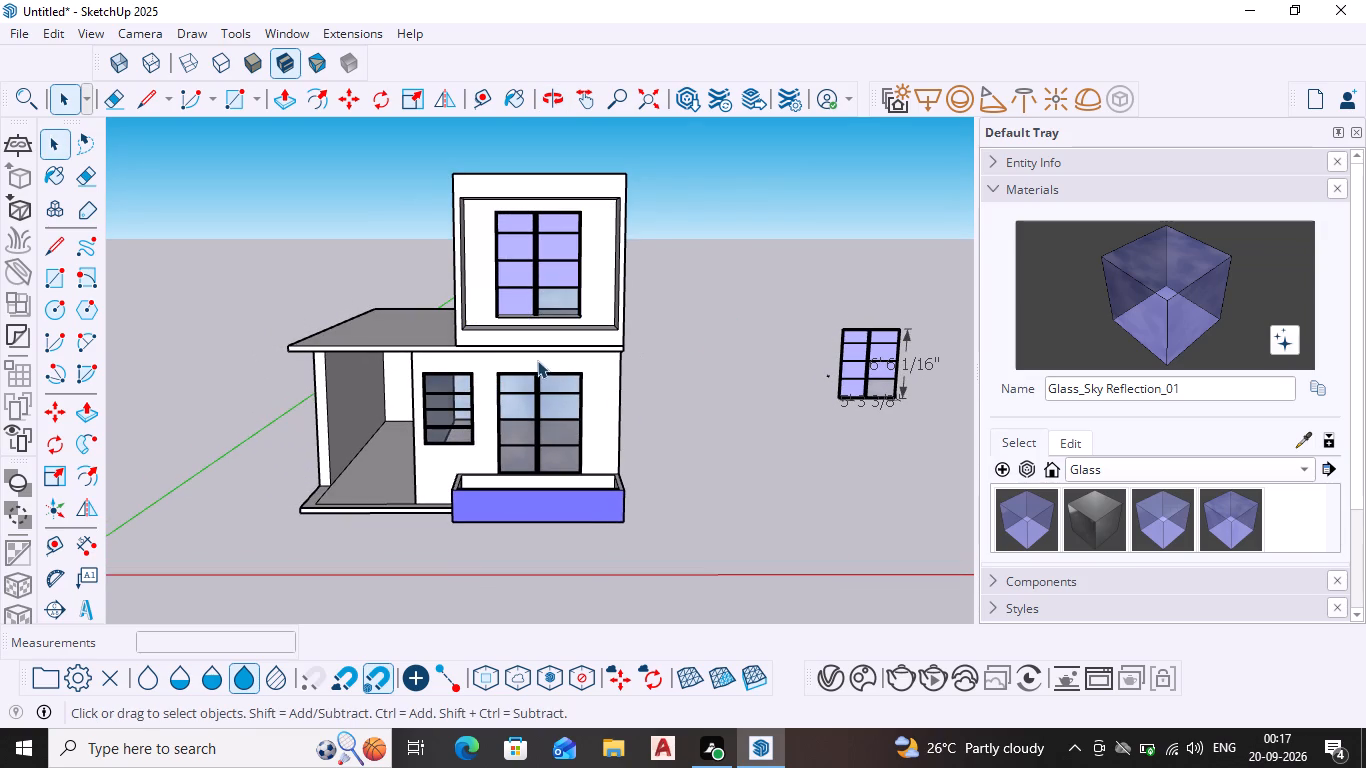
middle_click_drag(525, 366, 524, 460)
scroll(522, 388, "down", 1)
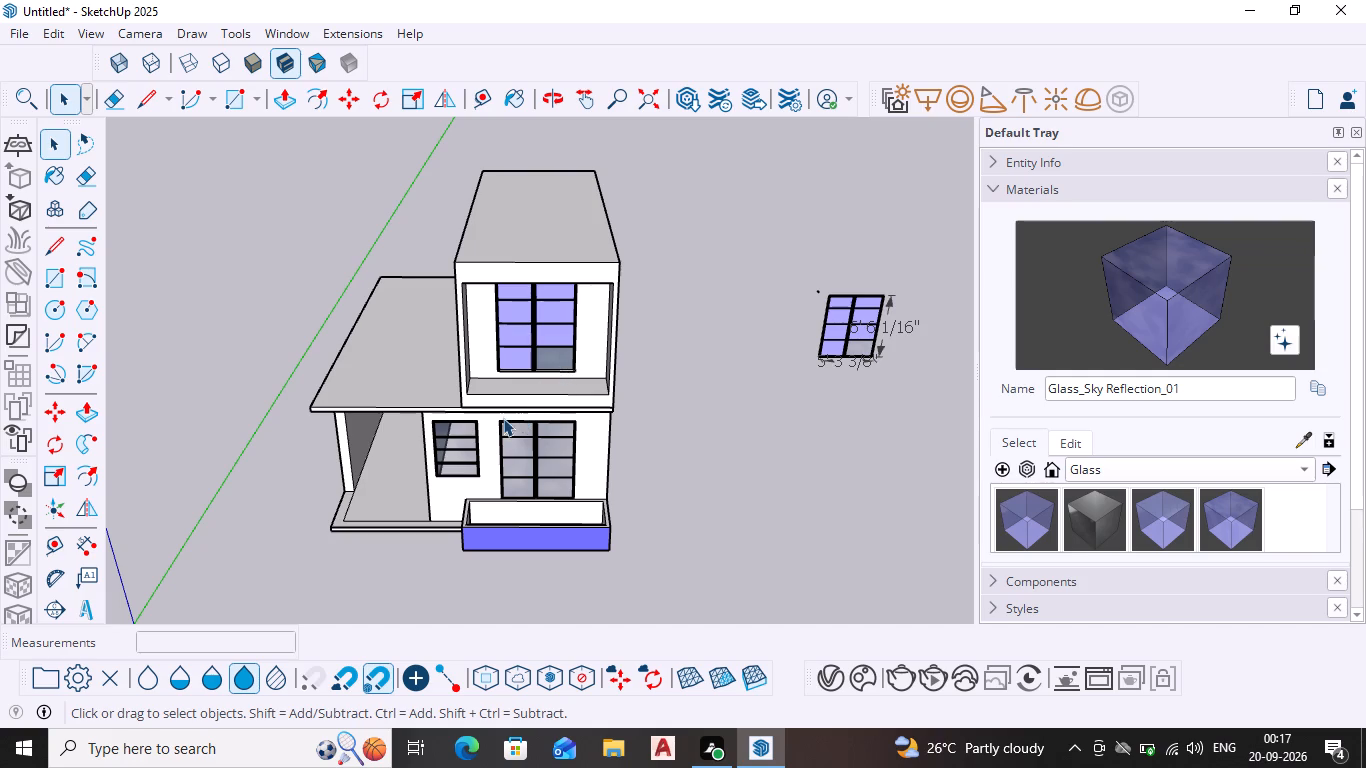
scroll(404, 436, "down", 2)
middle_click_drag(404, 431, 502, 384)
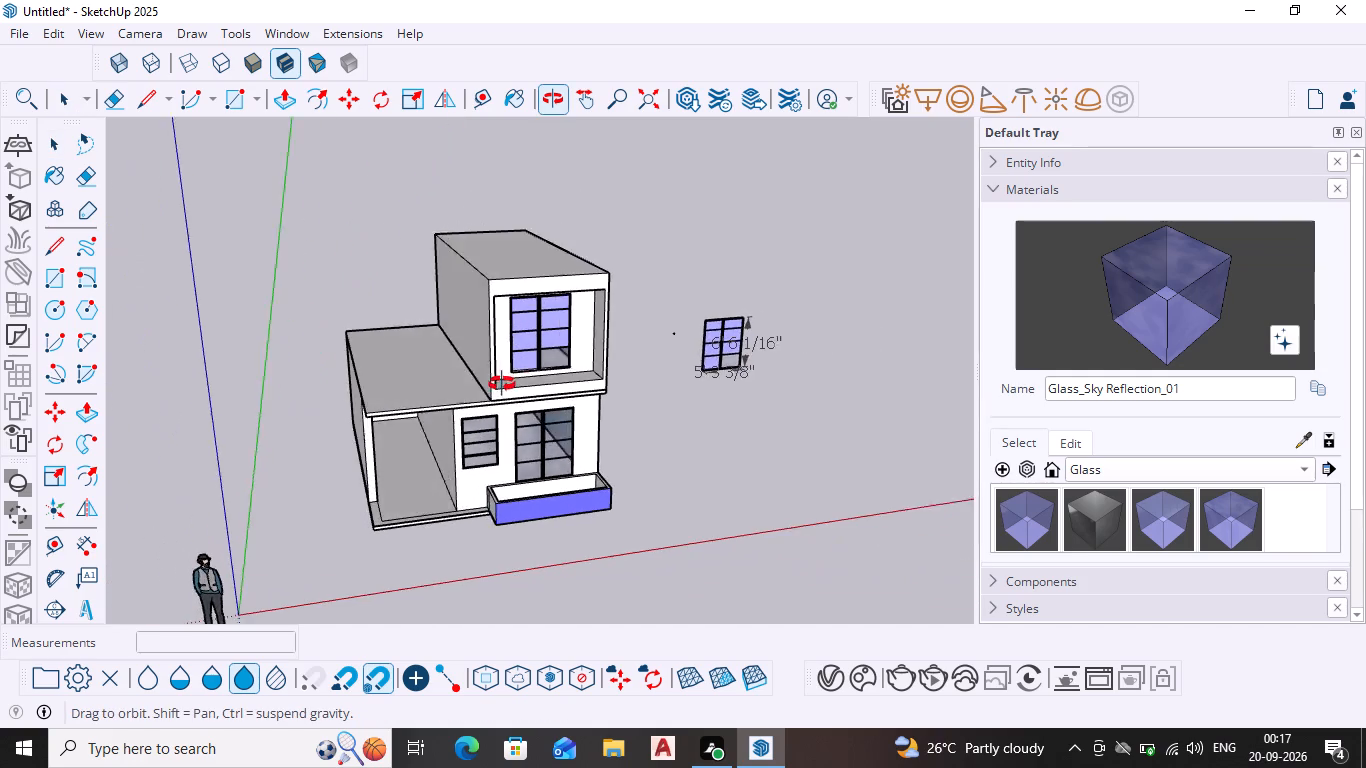
middle_click_drag(502, 384, 497, 334)
scroll(412, 363, "up", 7)
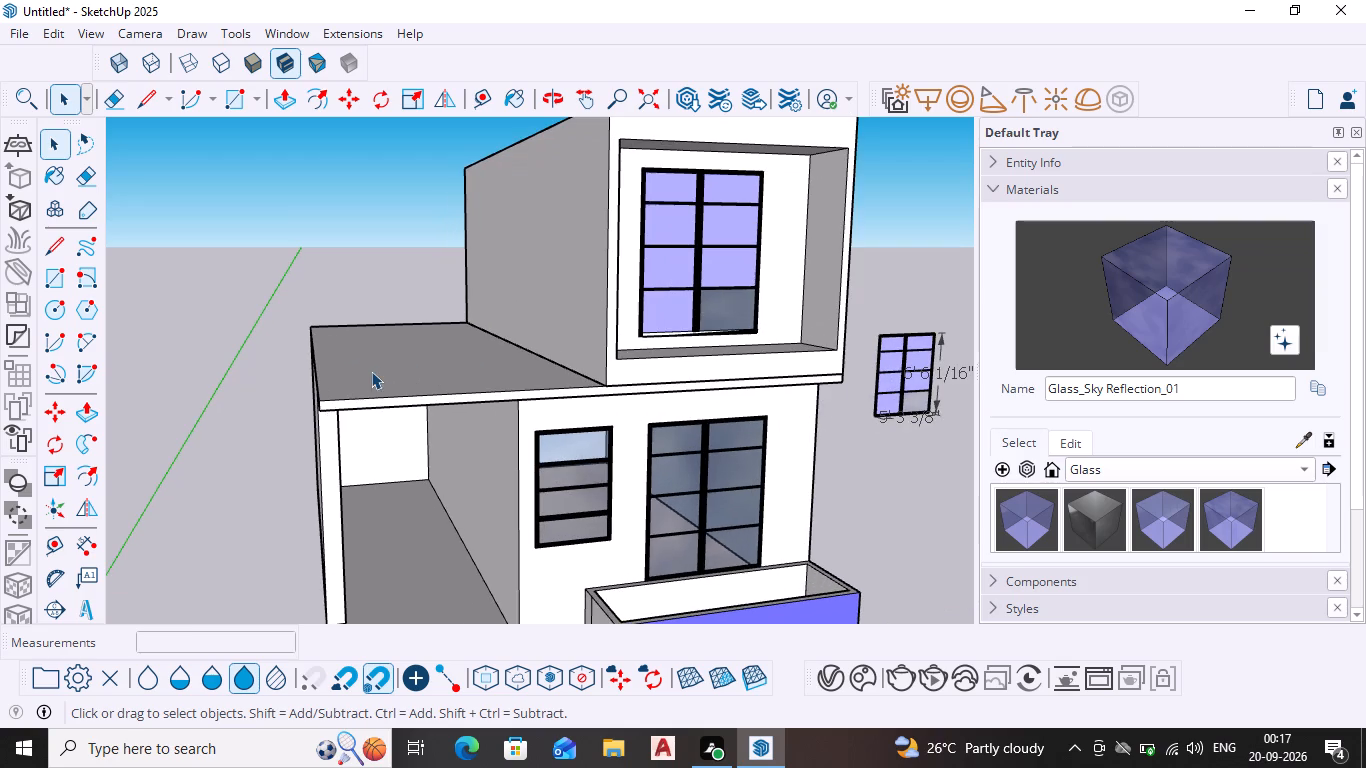
middle_click_drag(371, 371, 347, 362)
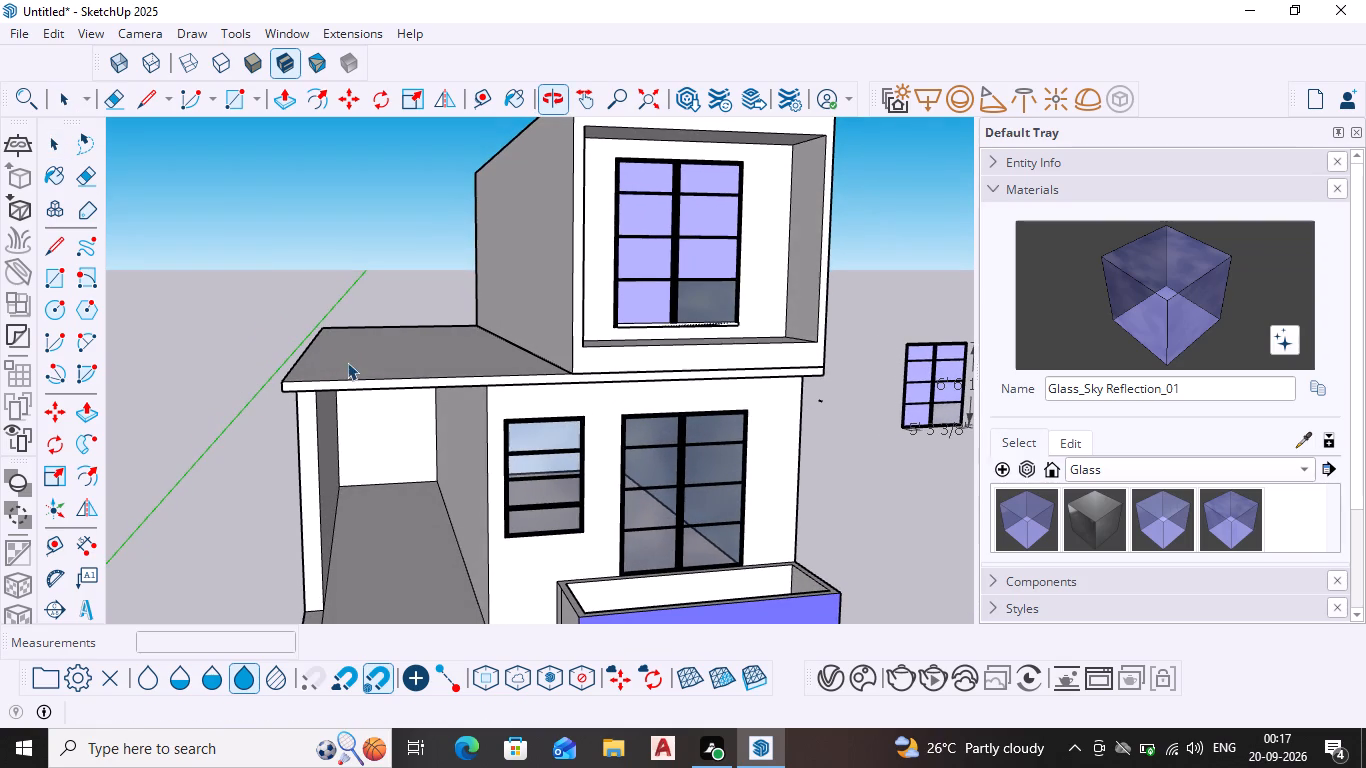
scroll(345, 383, "down", 2)
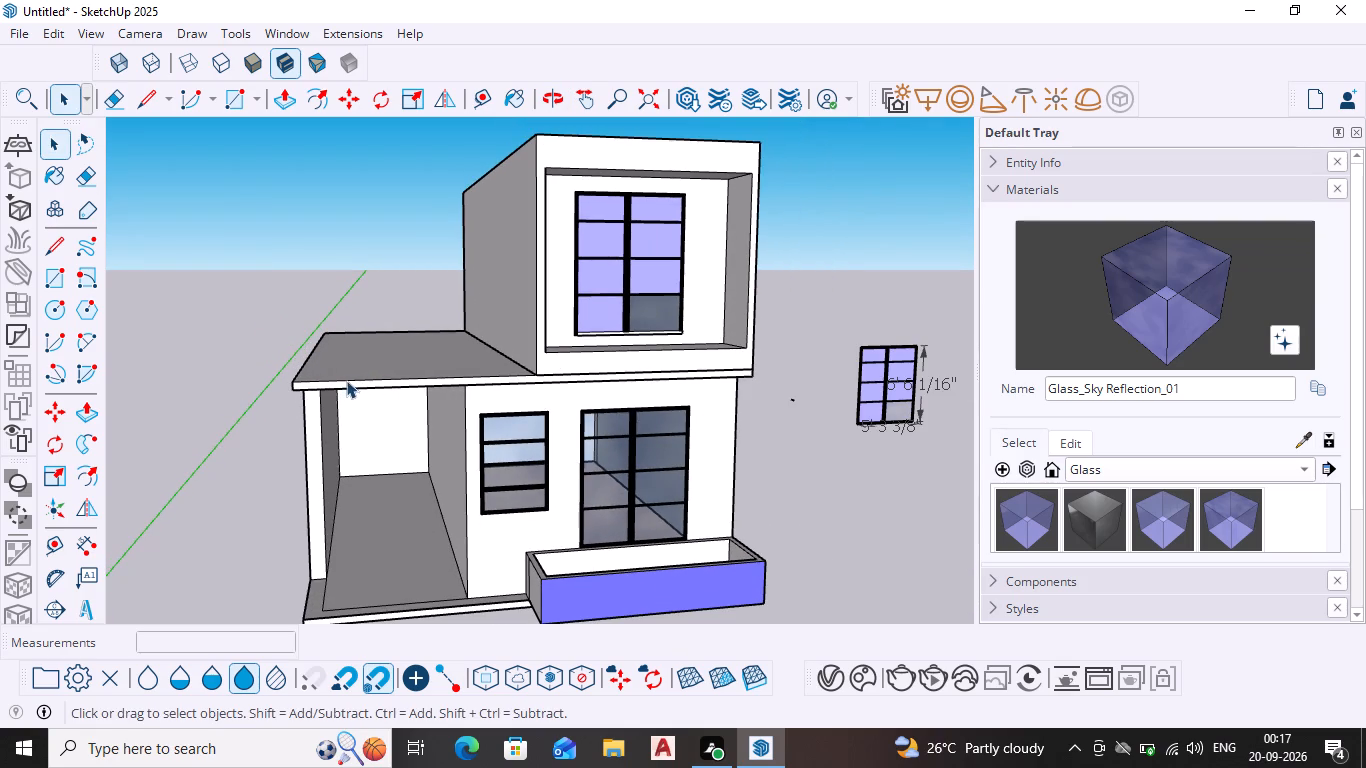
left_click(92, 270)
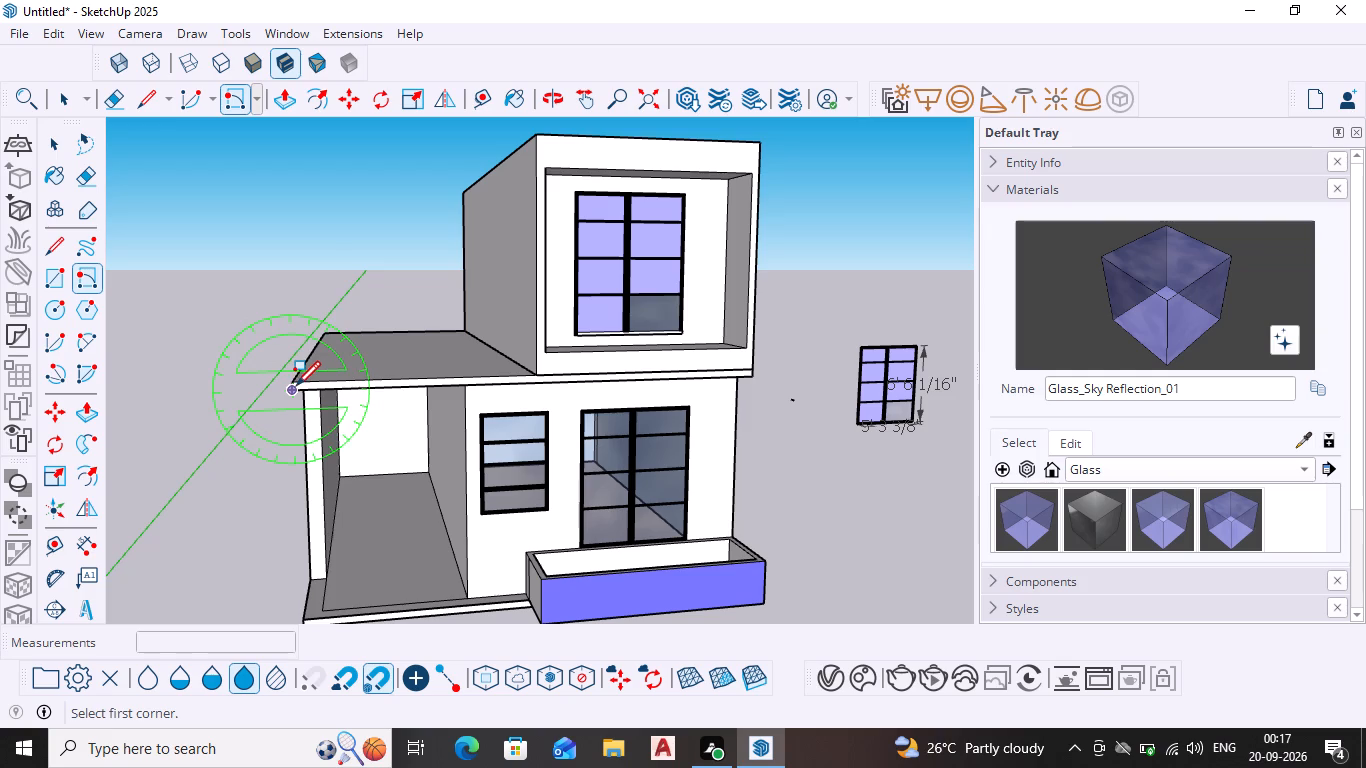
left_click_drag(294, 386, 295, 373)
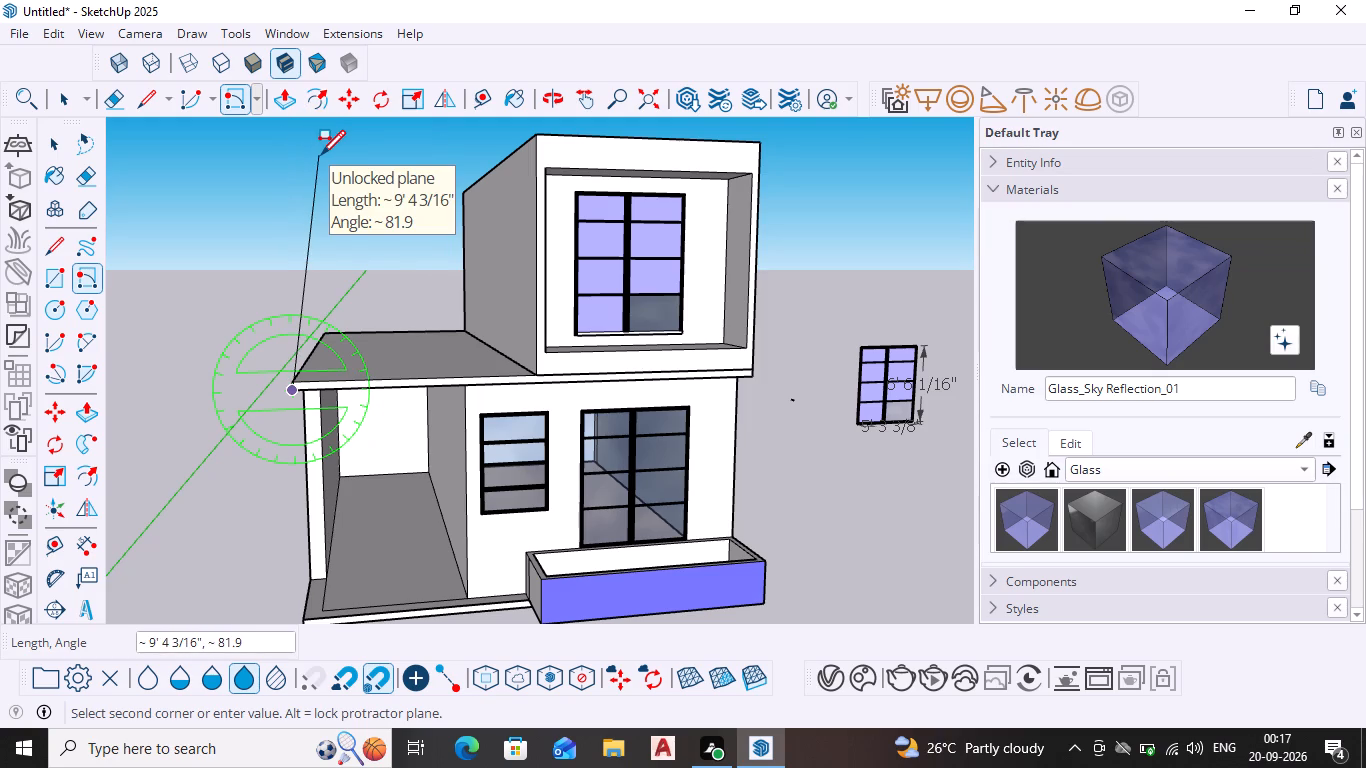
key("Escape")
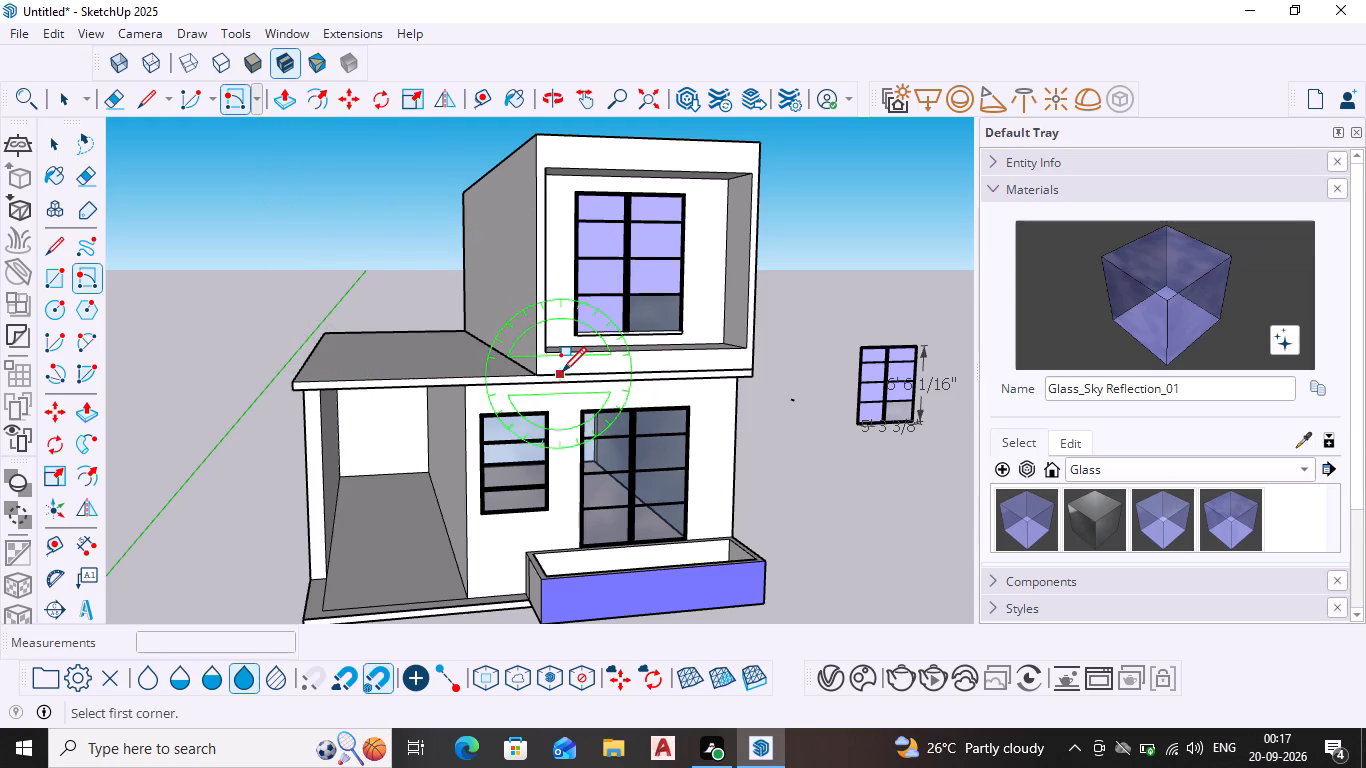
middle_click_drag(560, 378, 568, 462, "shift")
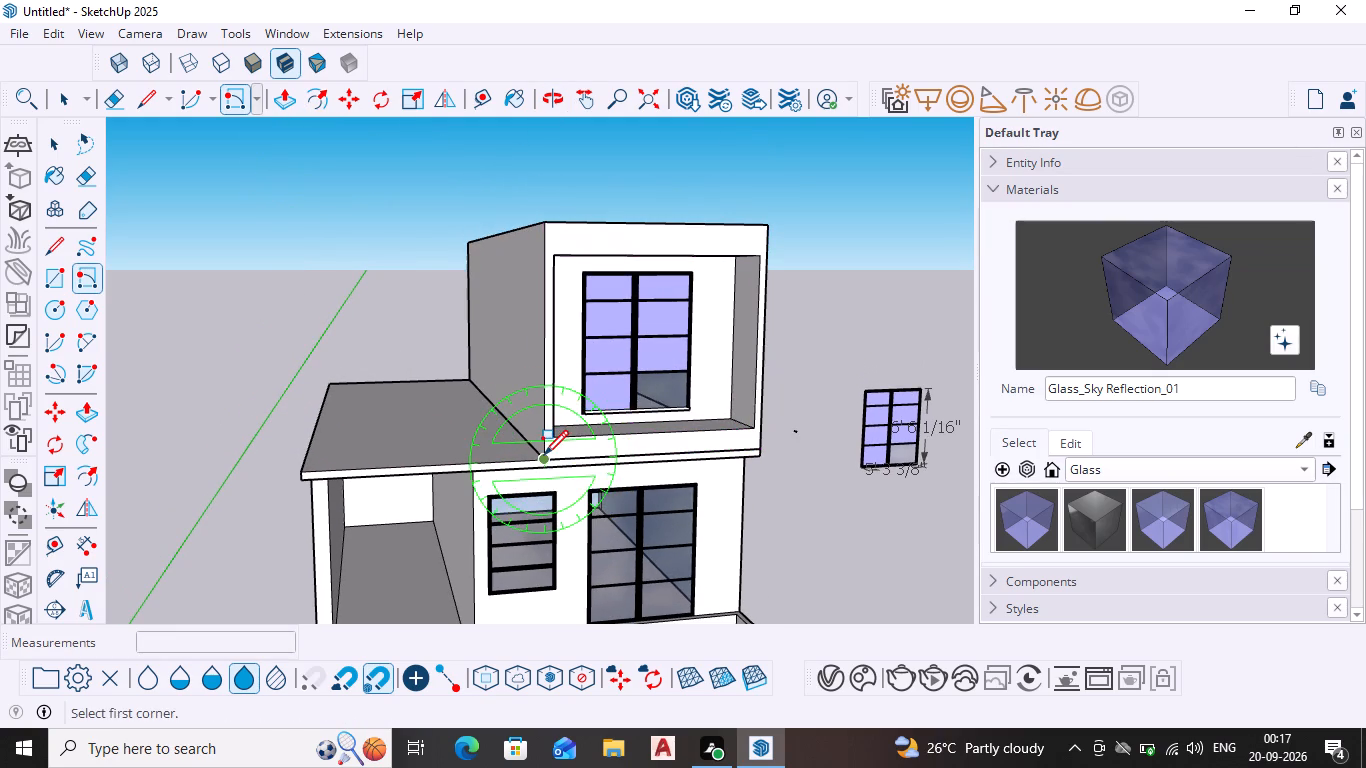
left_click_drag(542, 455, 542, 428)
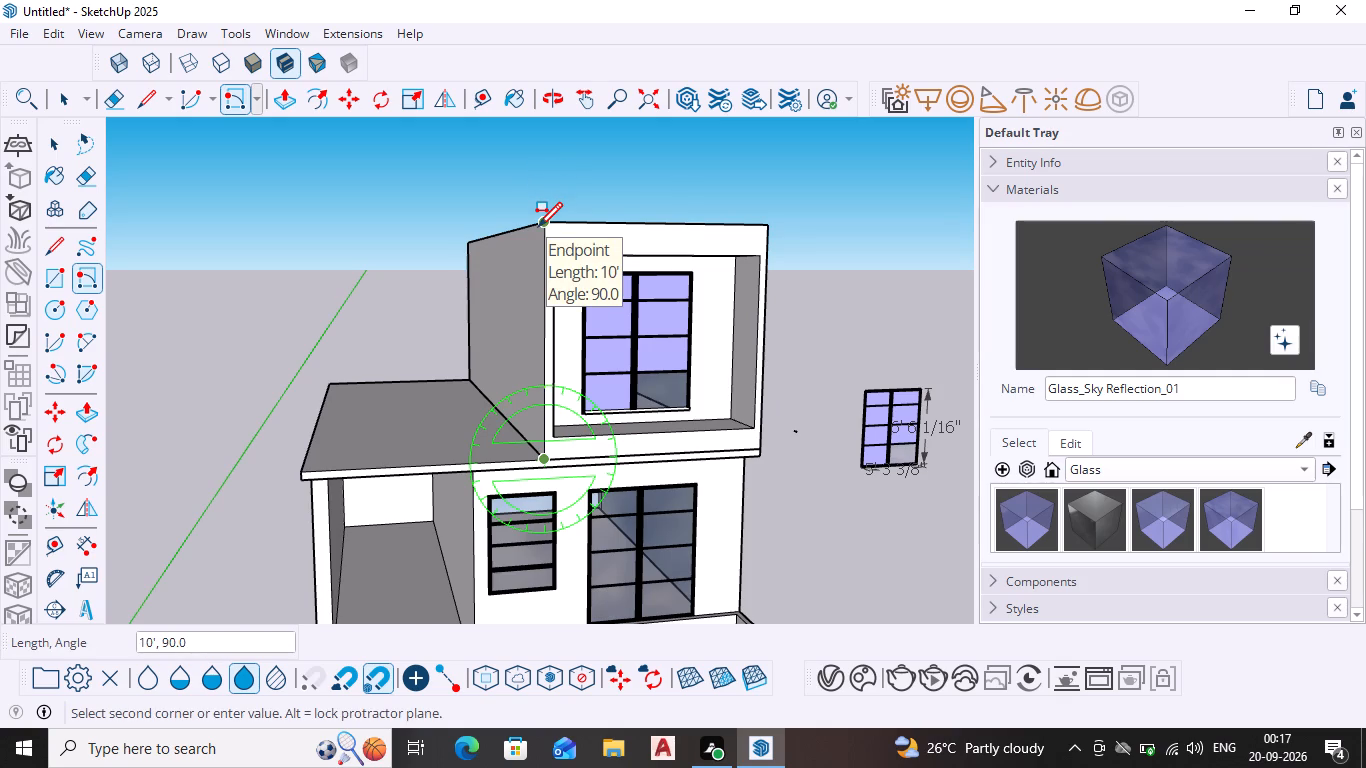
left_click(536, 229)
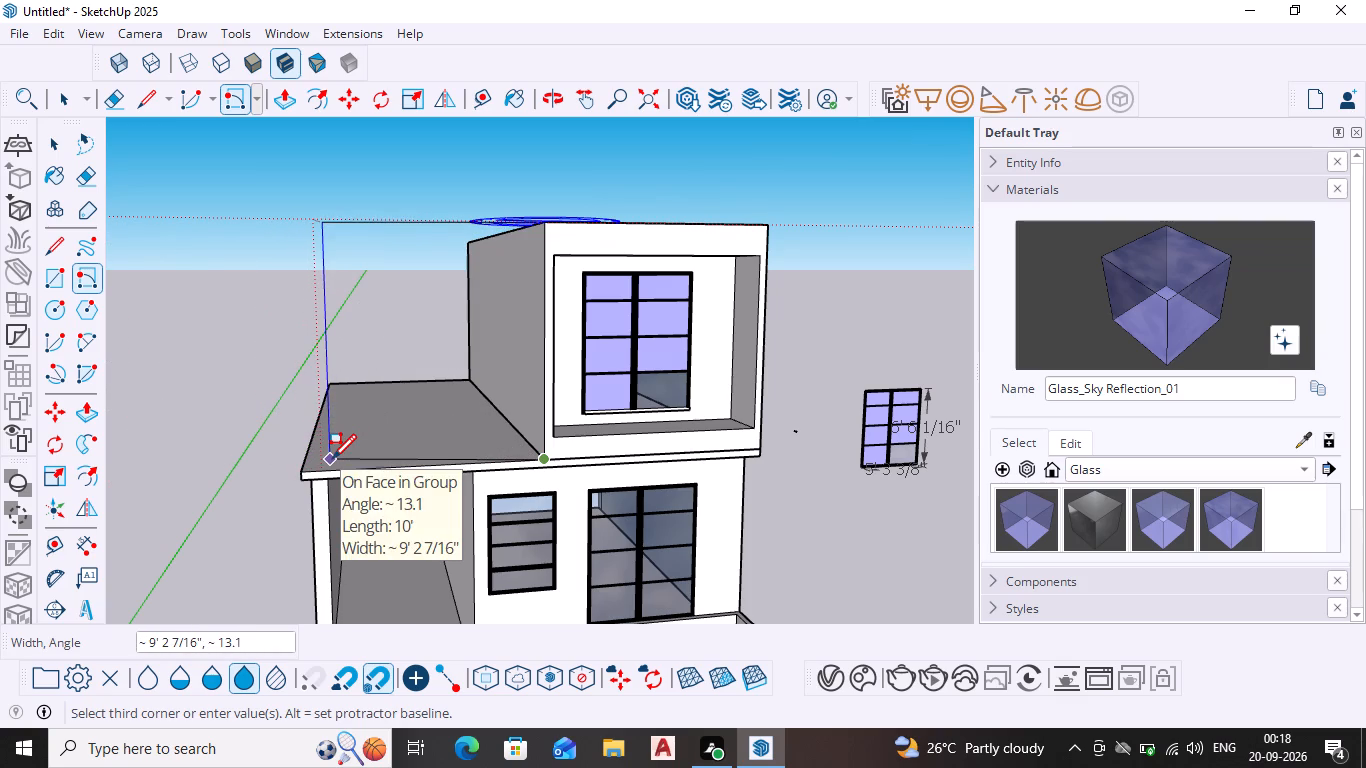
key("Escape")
Draw an upright rotated rectangle from the flat roof's front outer corner to the upper storey's side wall, 10' high and about 10' 5" wide.
left_click(305, 467)
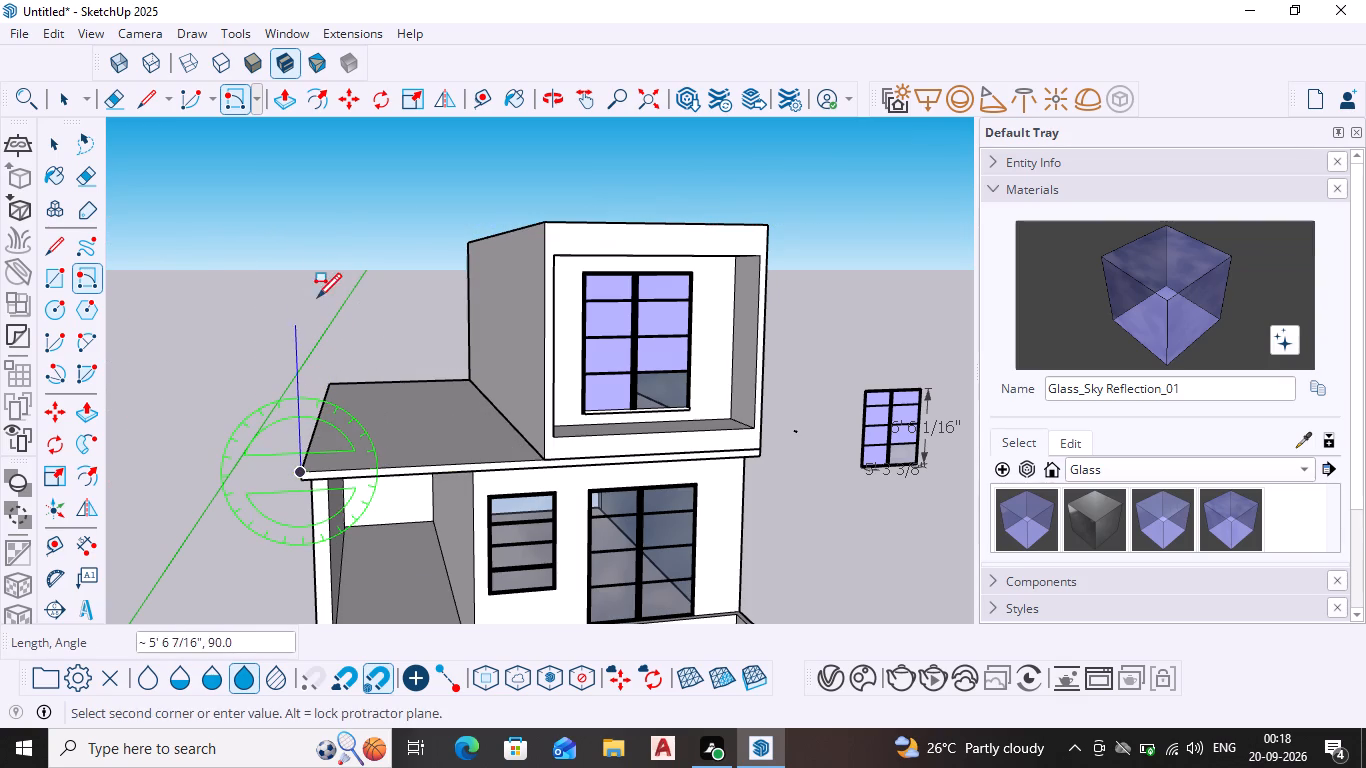
type("10")
key("apostrophe")
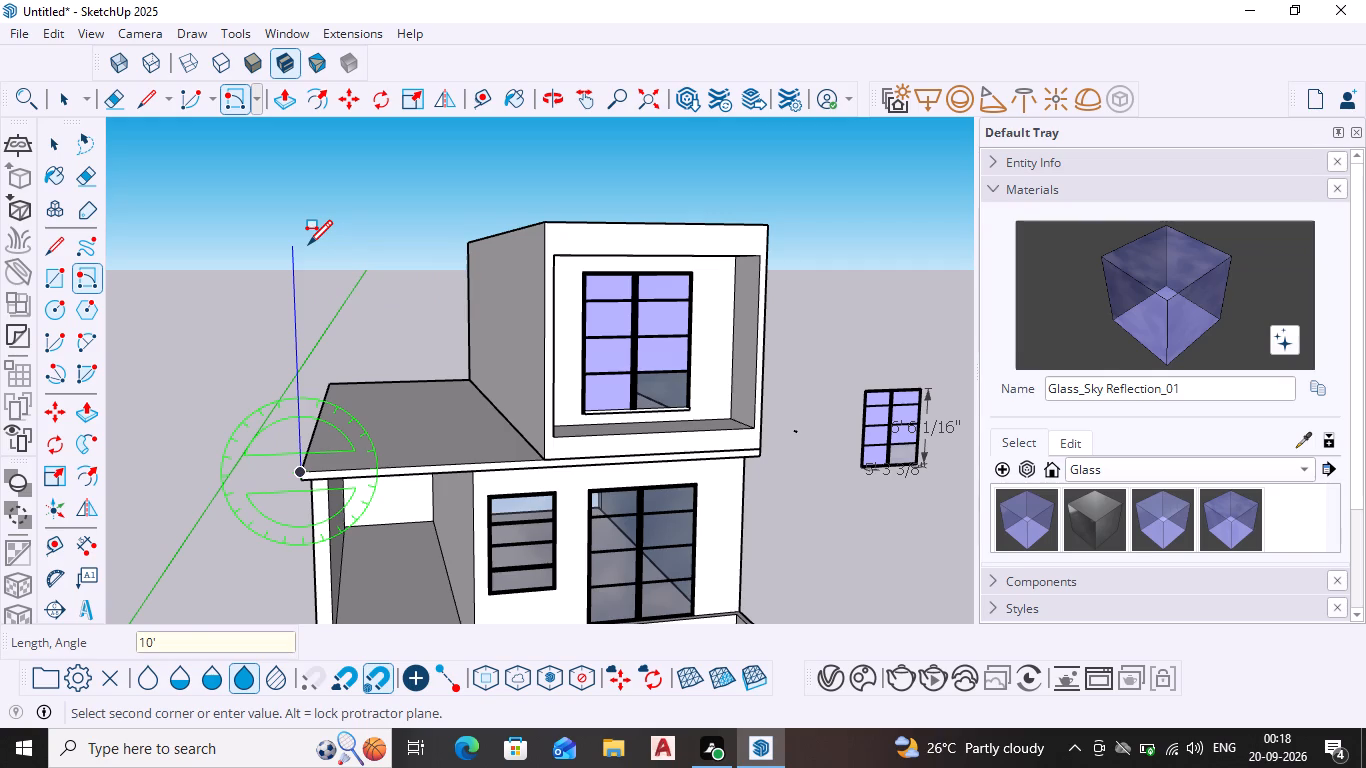
key("Return")
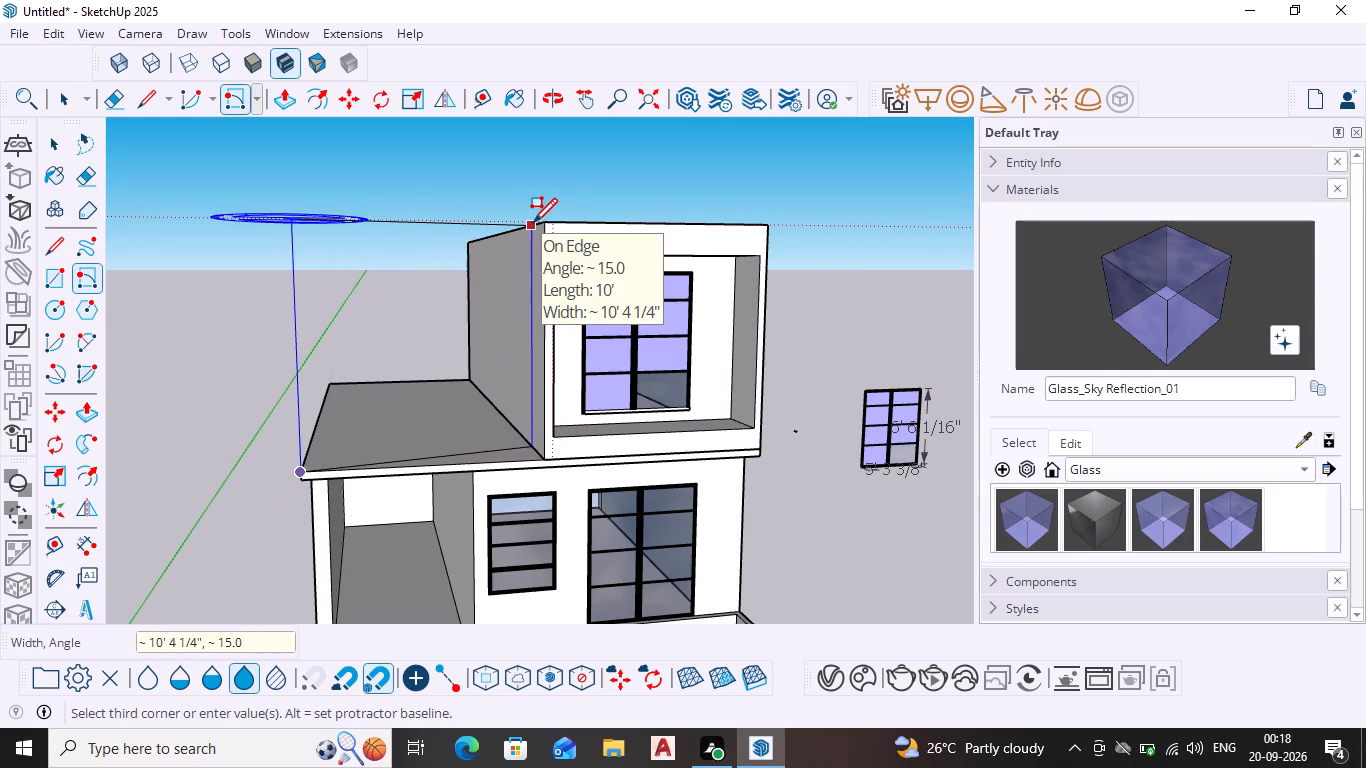
scroll(531, 223, "up", 3)
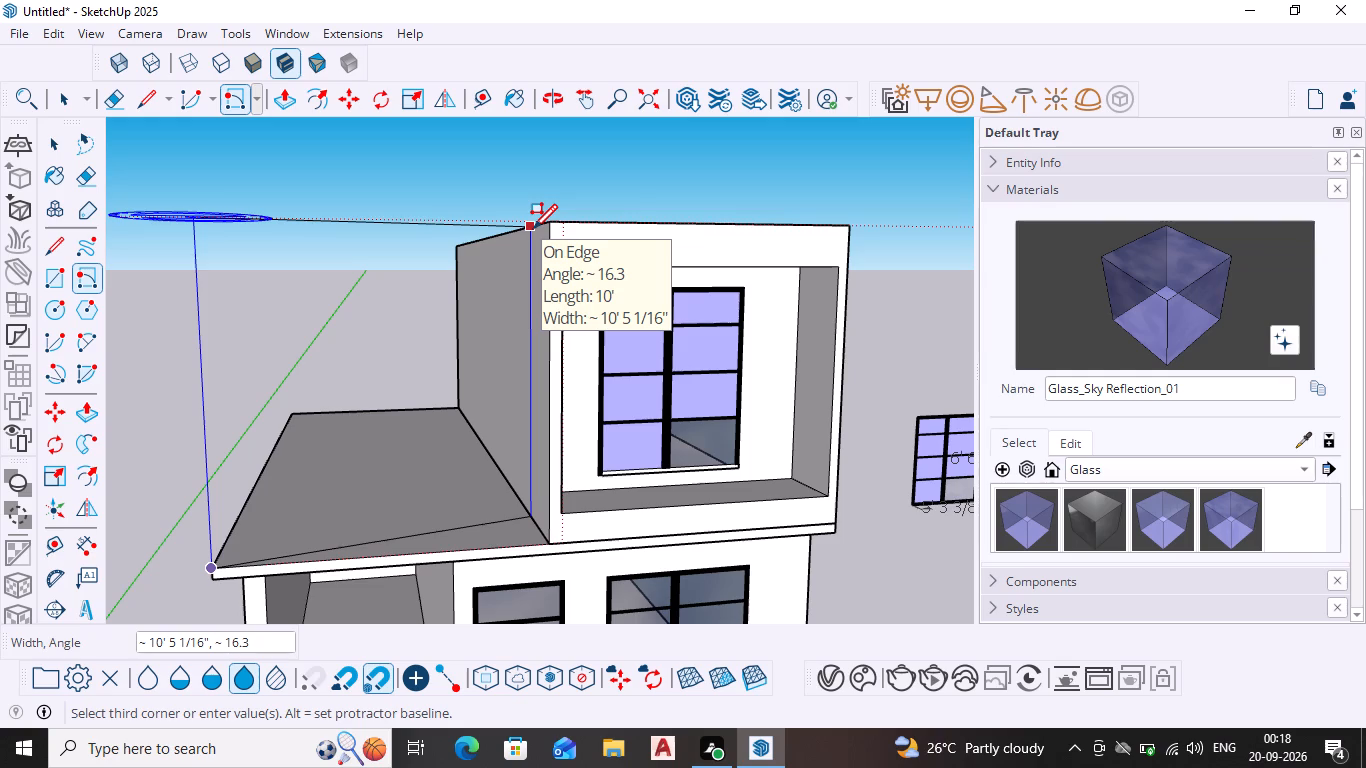
left_click(531, 229)
key("space")
scroll(521, 418, "down", 2)
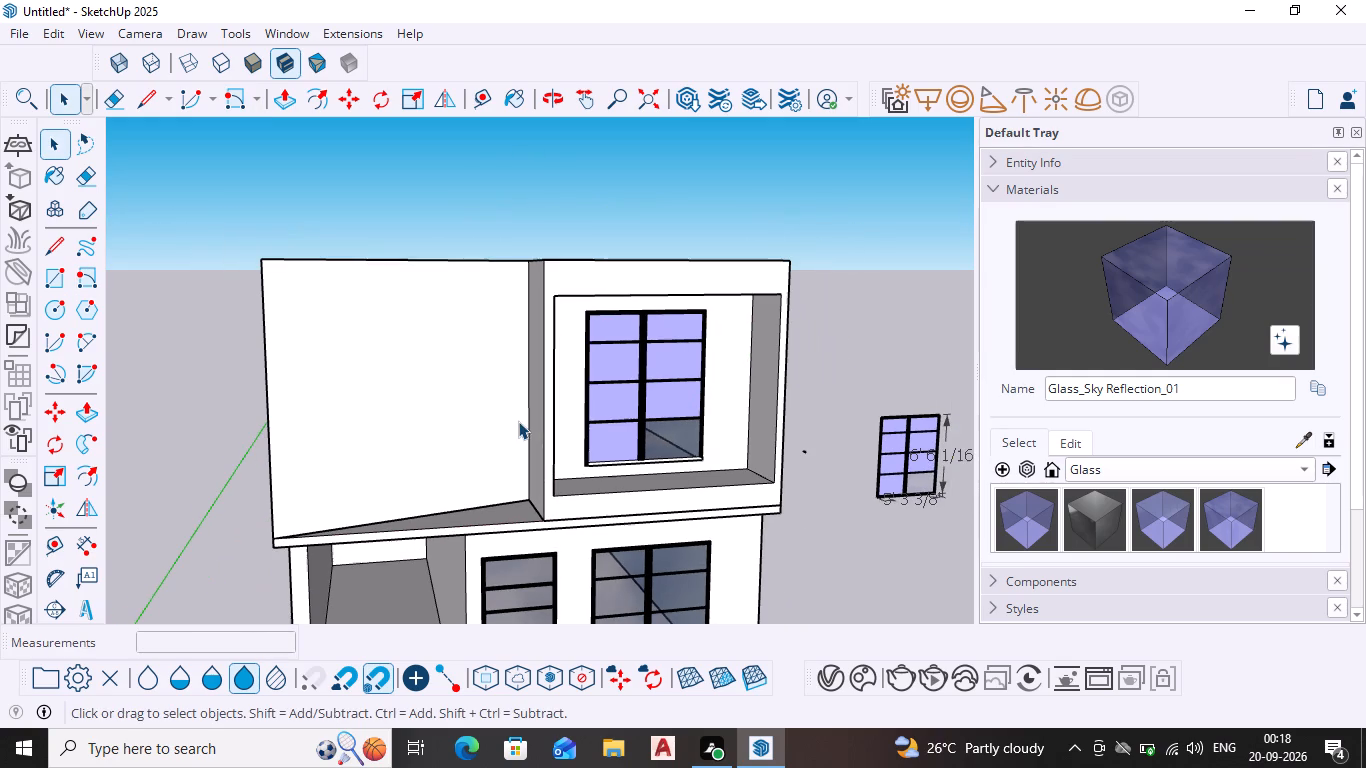
scroll(456, 494, "up", 3)
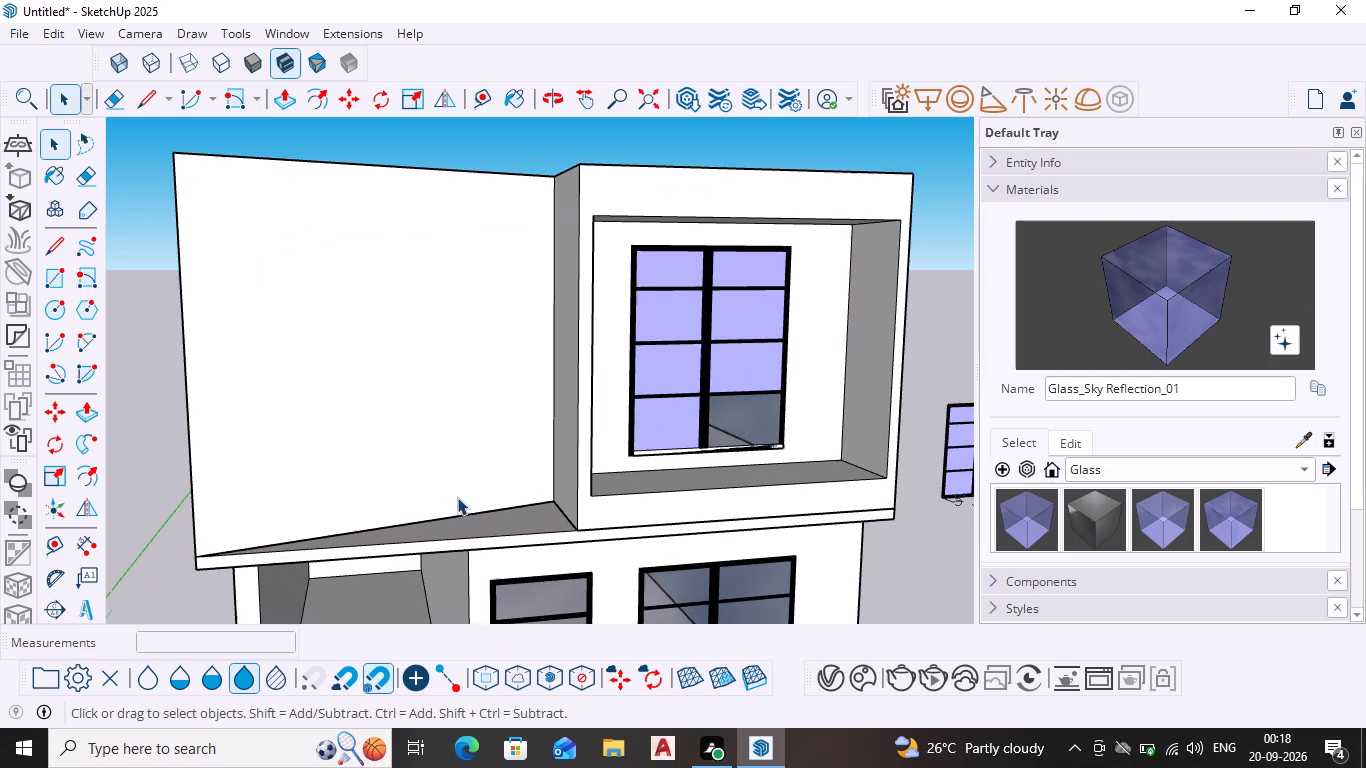
middle_click_drag(453, 492, 868, 440)
scroll(590, 464, "down", 1)
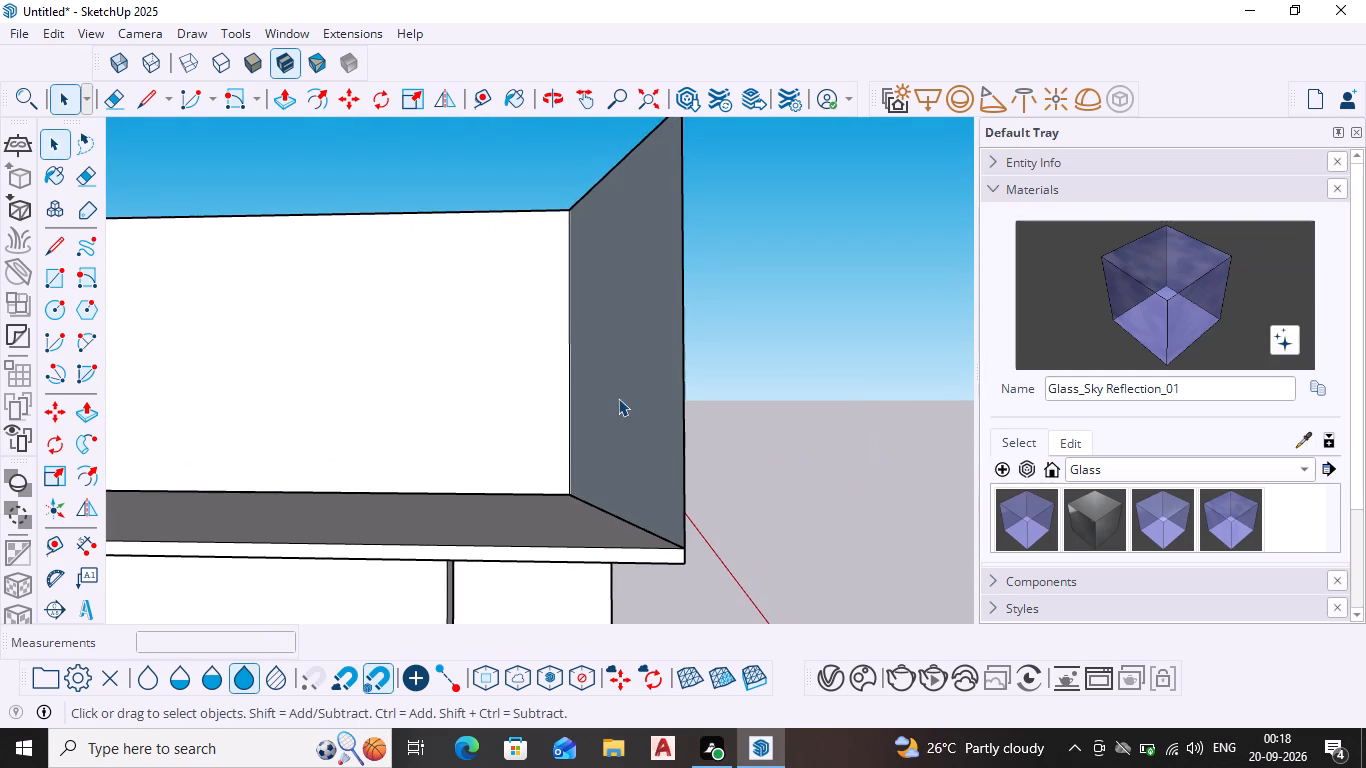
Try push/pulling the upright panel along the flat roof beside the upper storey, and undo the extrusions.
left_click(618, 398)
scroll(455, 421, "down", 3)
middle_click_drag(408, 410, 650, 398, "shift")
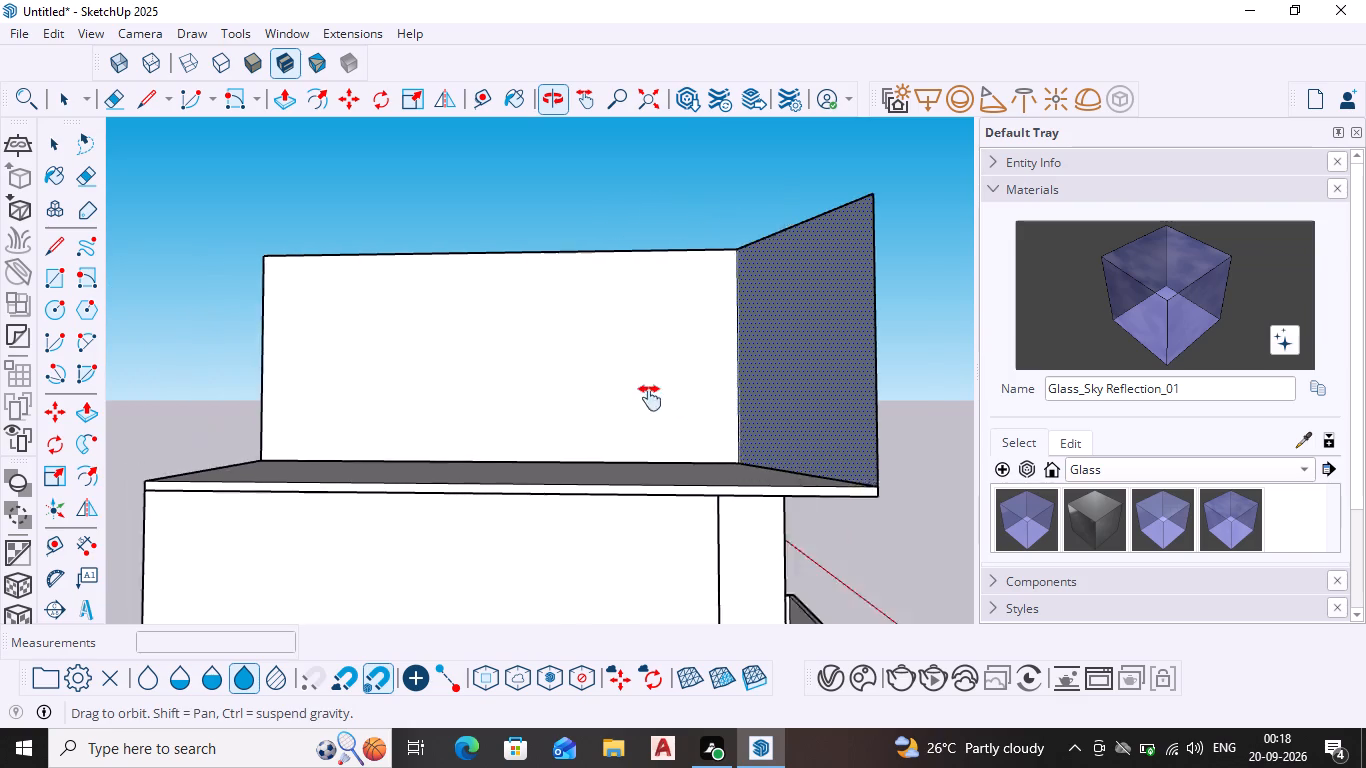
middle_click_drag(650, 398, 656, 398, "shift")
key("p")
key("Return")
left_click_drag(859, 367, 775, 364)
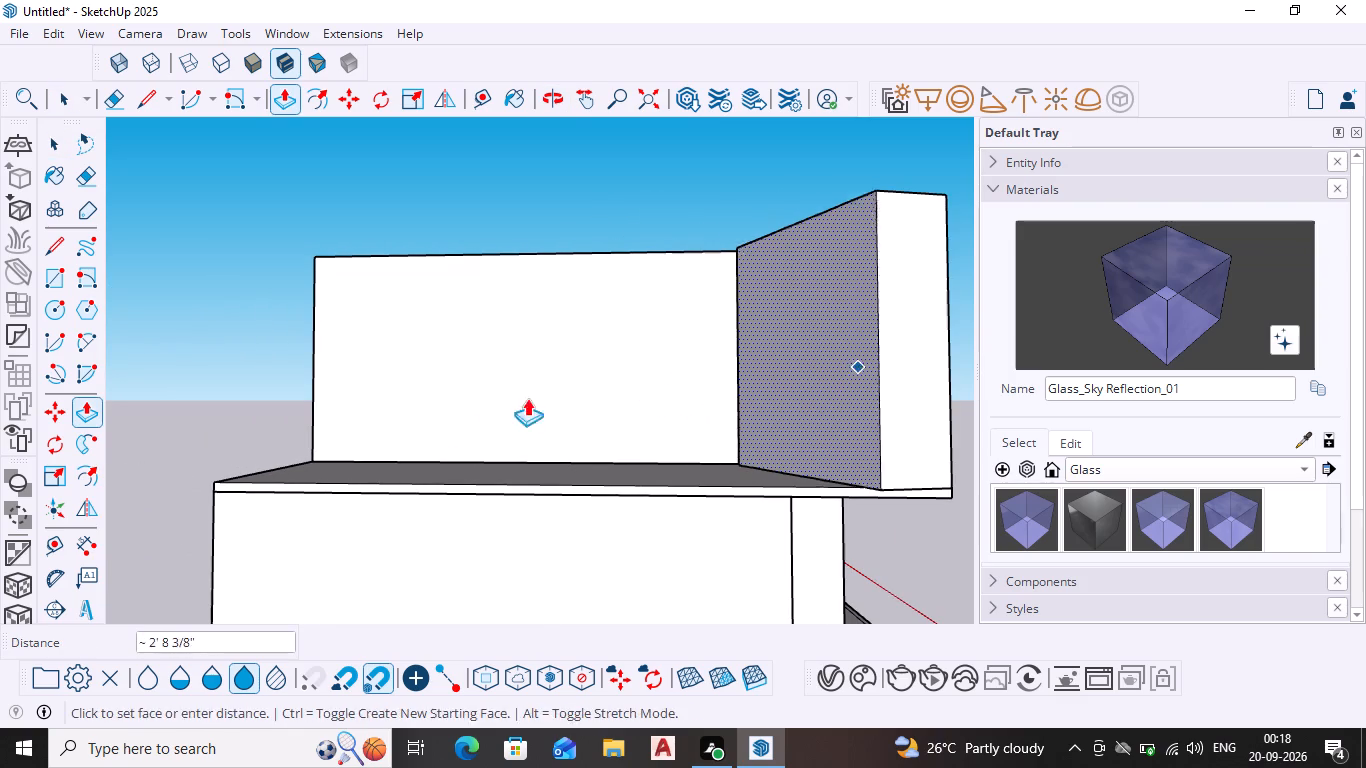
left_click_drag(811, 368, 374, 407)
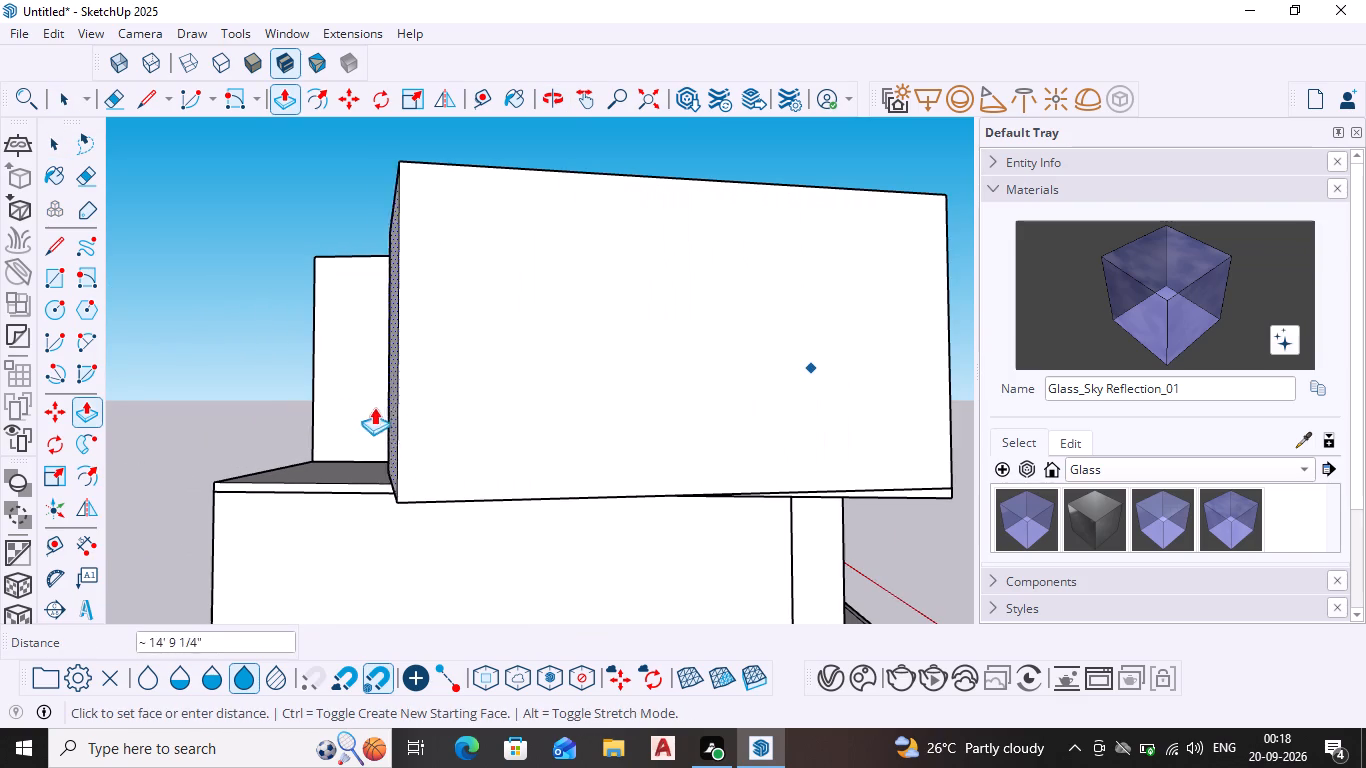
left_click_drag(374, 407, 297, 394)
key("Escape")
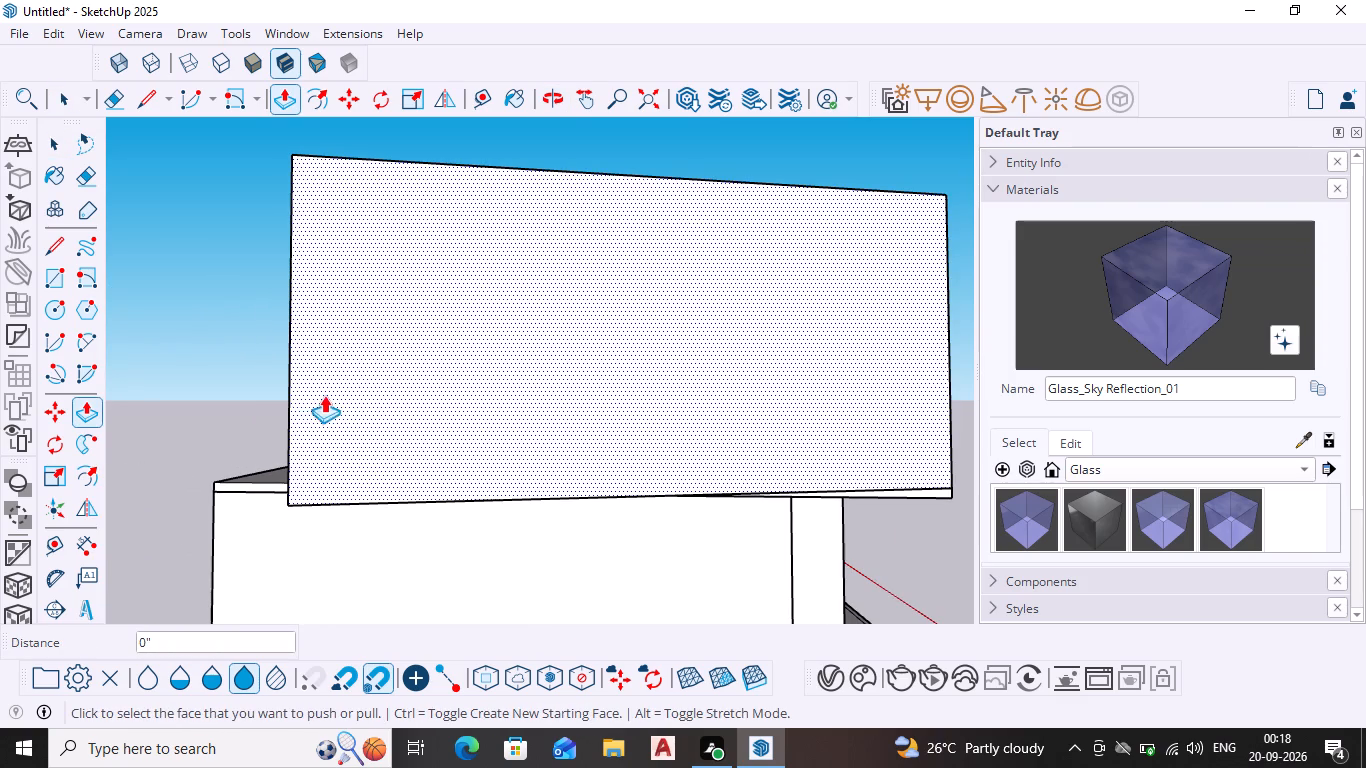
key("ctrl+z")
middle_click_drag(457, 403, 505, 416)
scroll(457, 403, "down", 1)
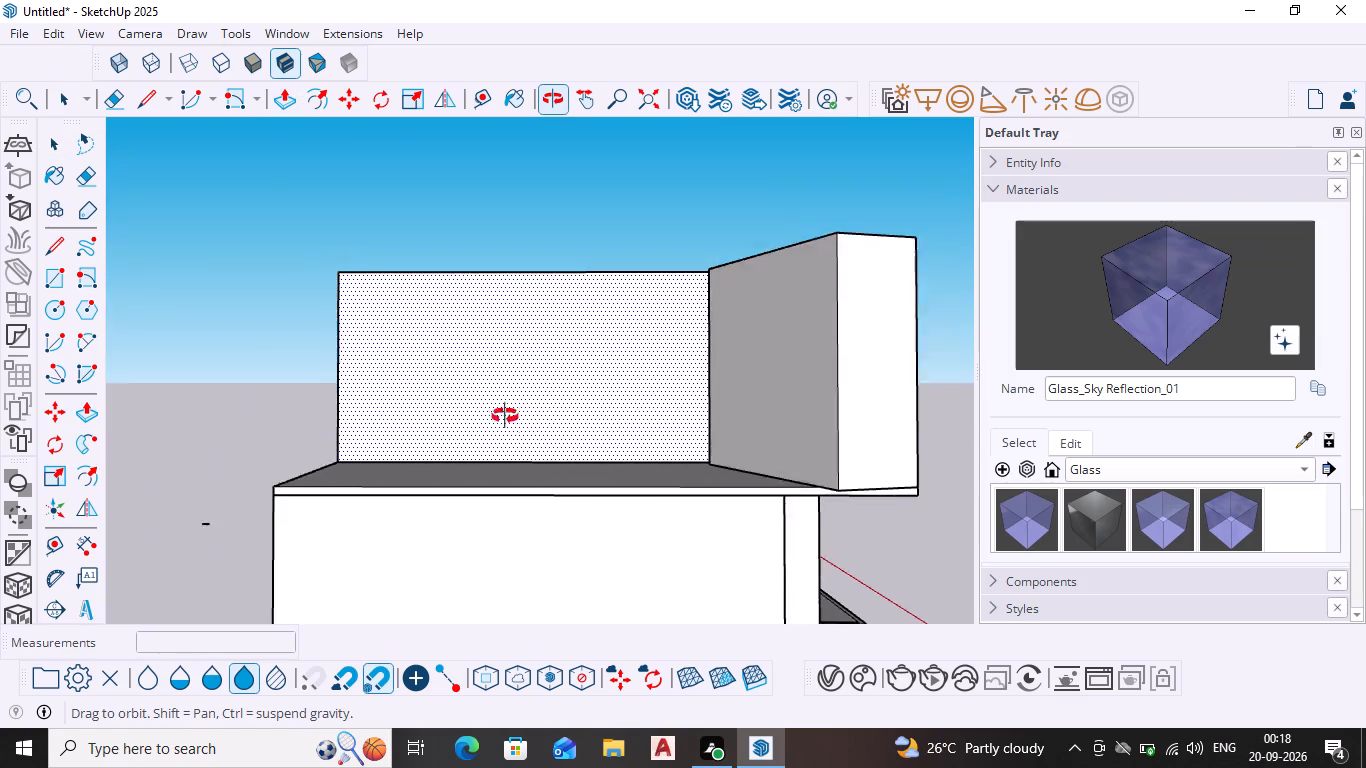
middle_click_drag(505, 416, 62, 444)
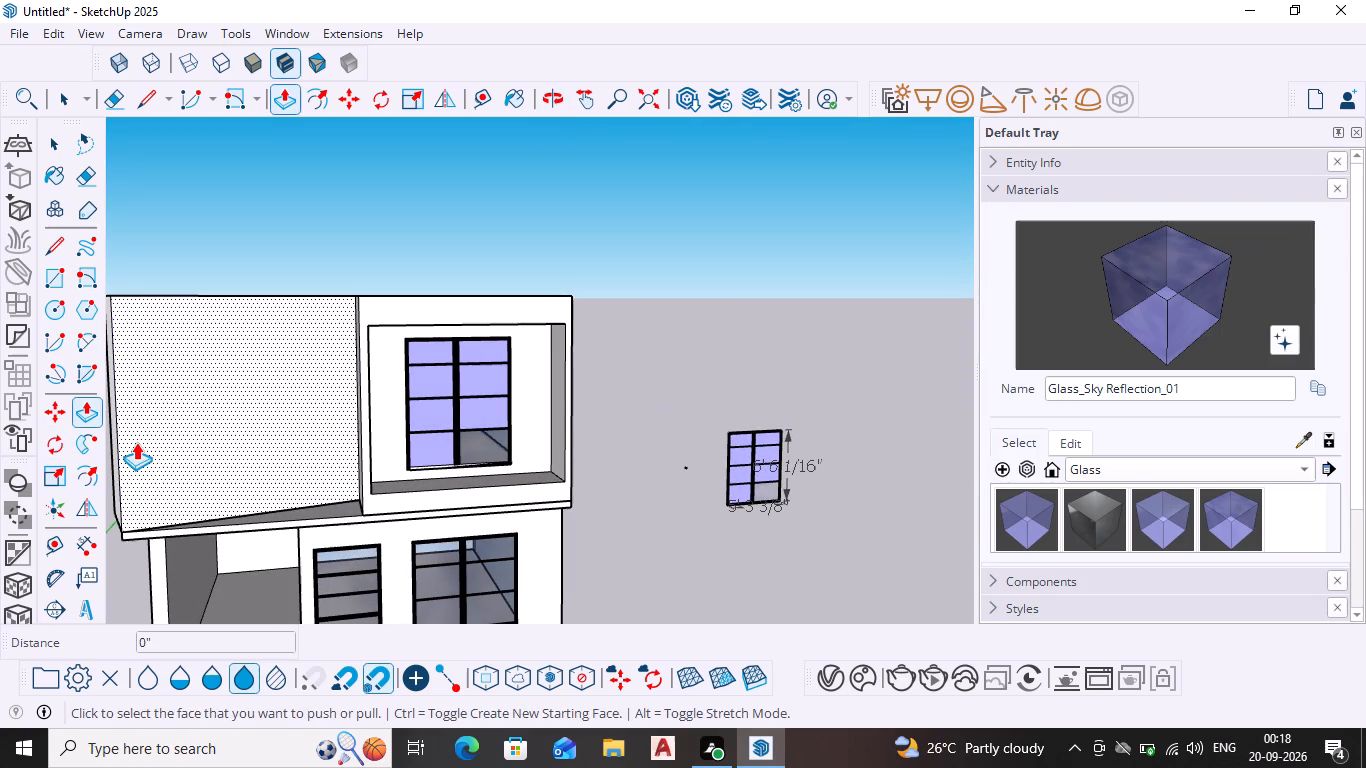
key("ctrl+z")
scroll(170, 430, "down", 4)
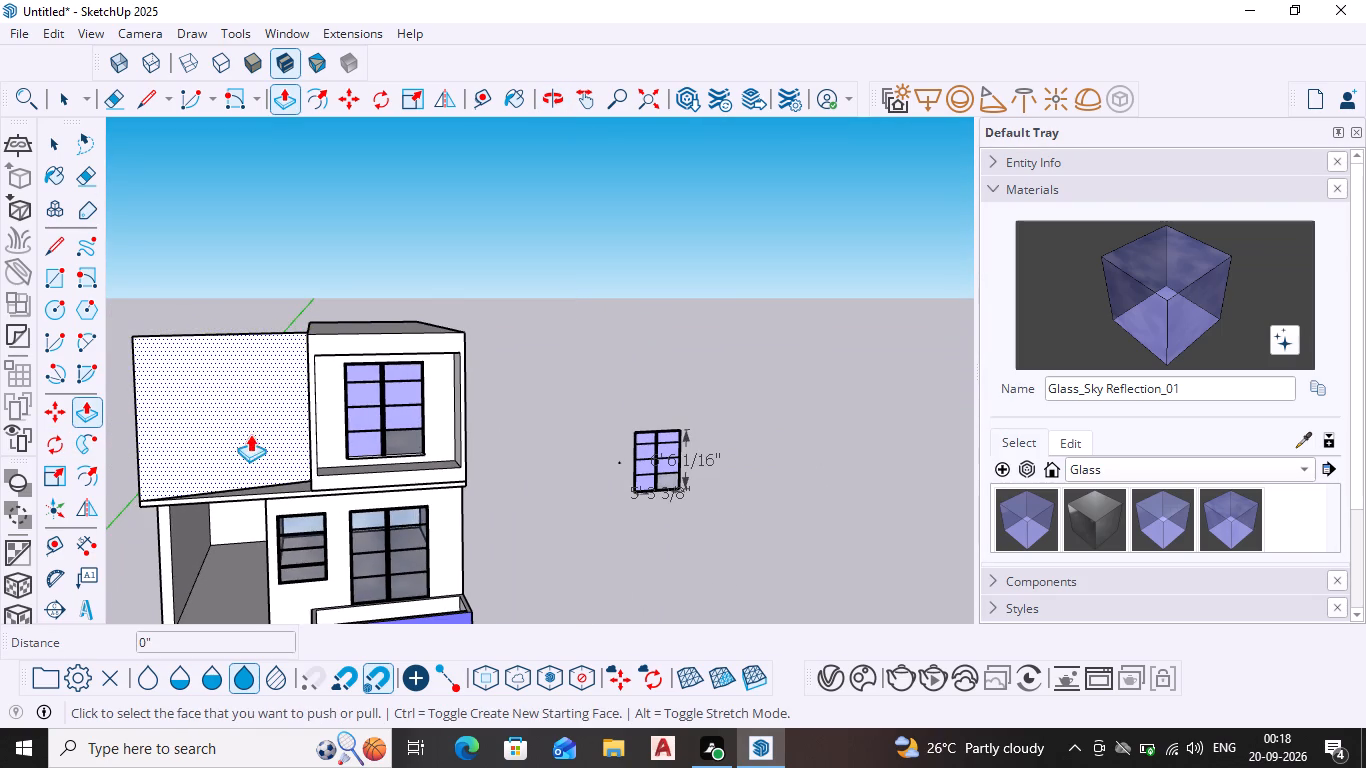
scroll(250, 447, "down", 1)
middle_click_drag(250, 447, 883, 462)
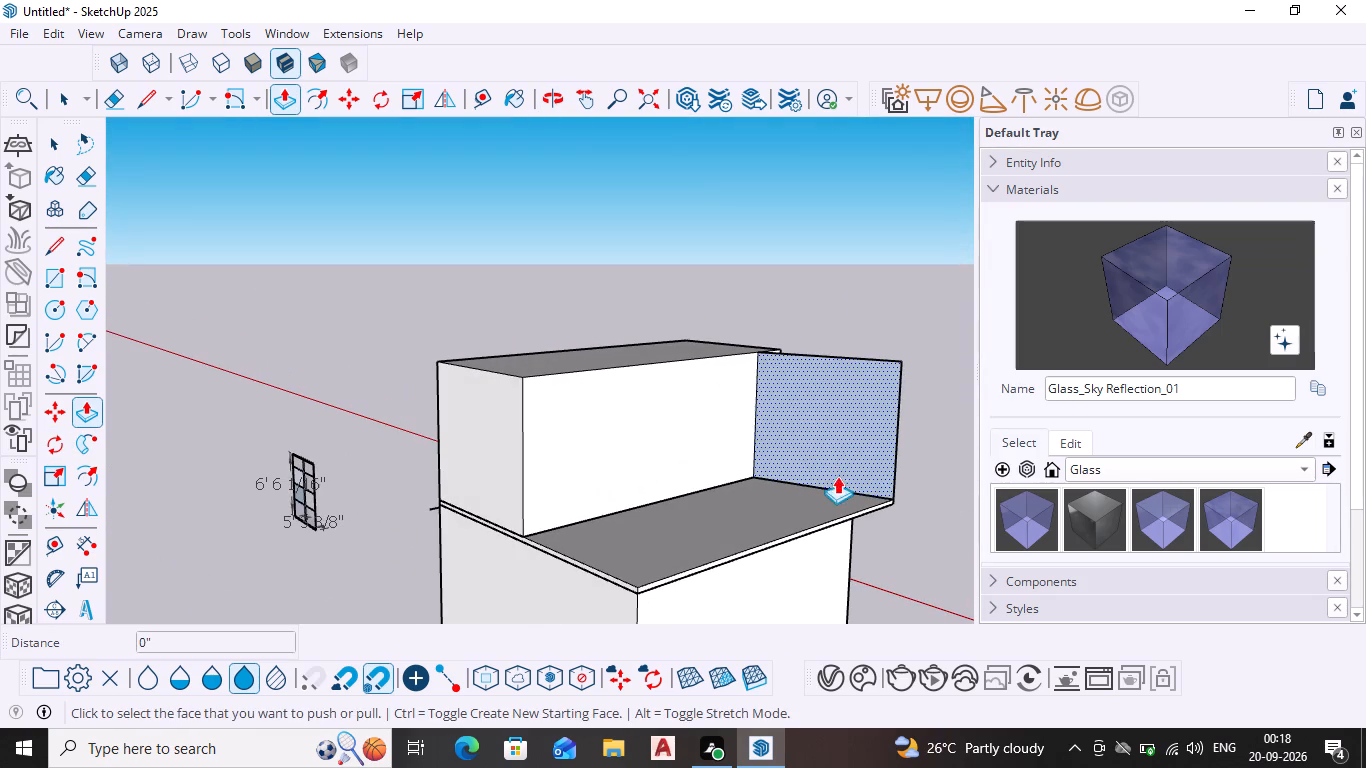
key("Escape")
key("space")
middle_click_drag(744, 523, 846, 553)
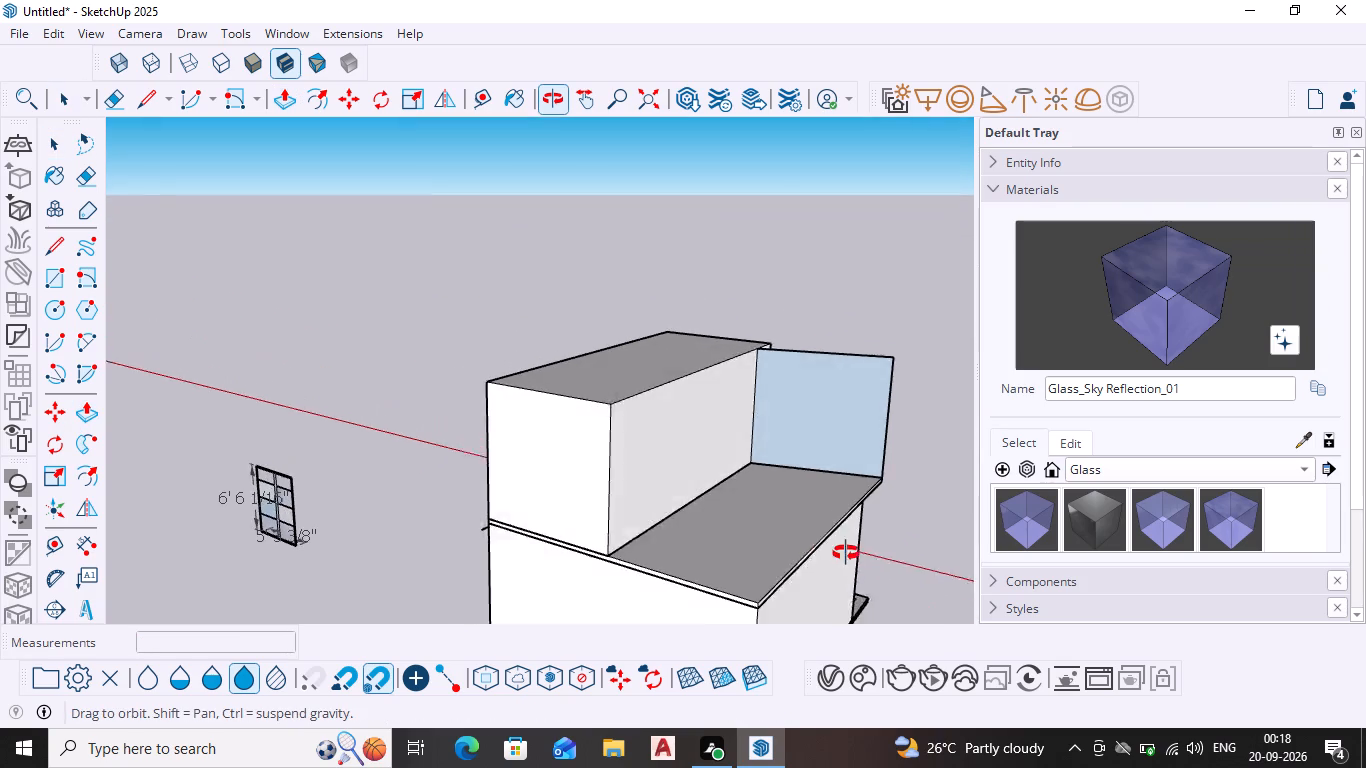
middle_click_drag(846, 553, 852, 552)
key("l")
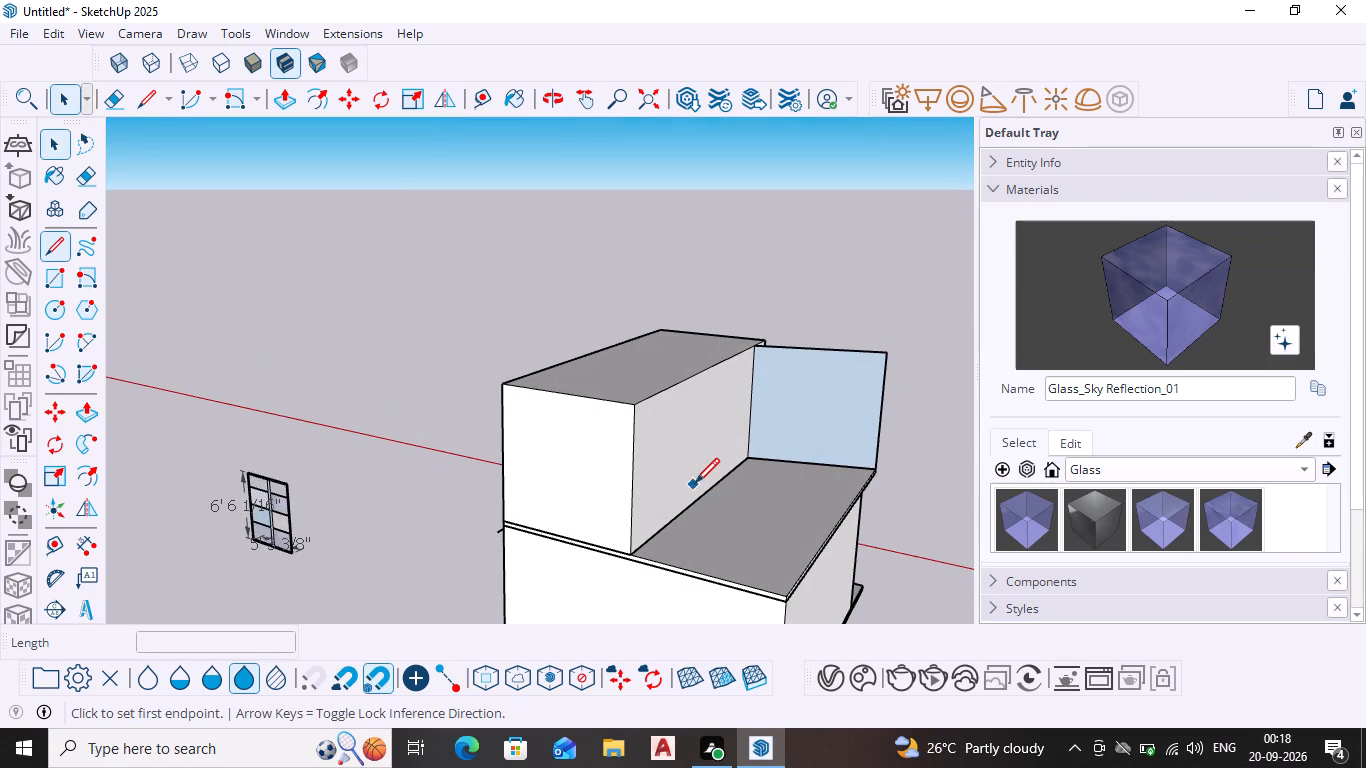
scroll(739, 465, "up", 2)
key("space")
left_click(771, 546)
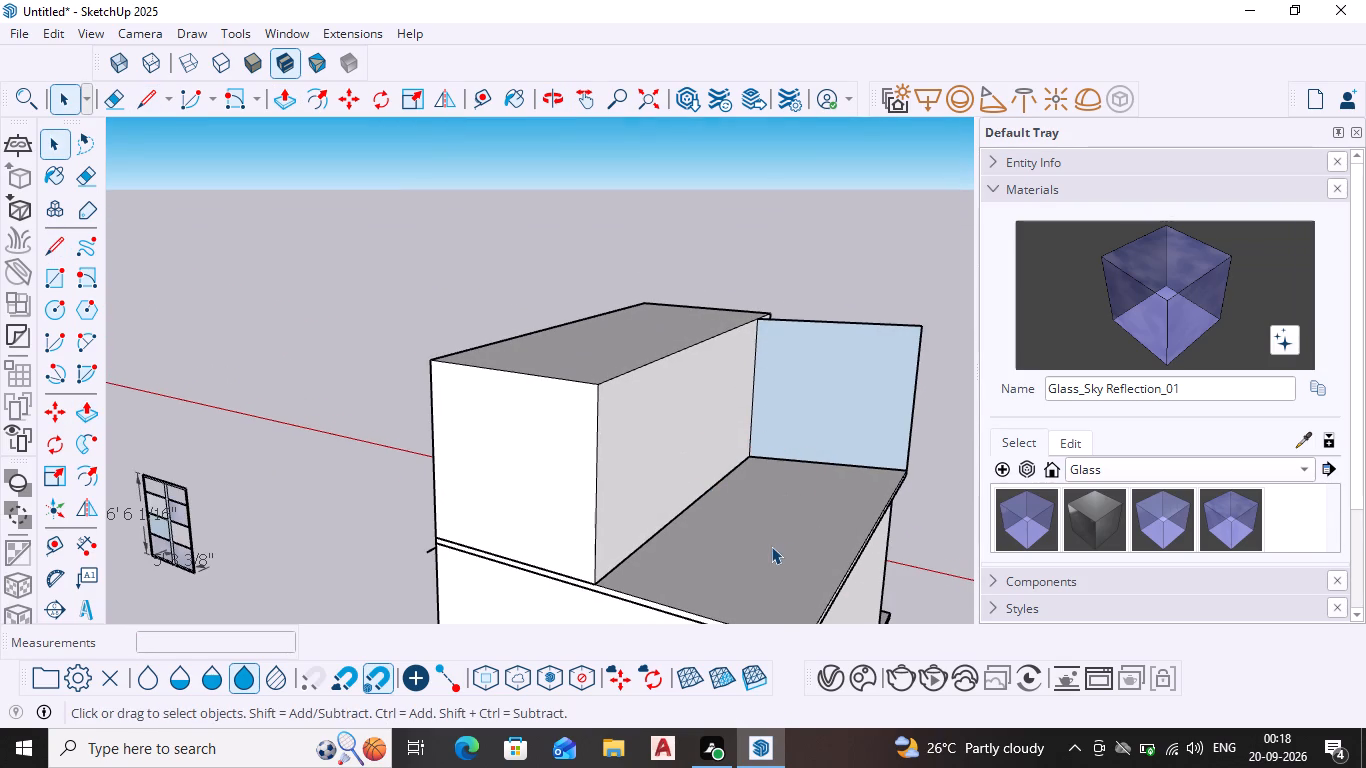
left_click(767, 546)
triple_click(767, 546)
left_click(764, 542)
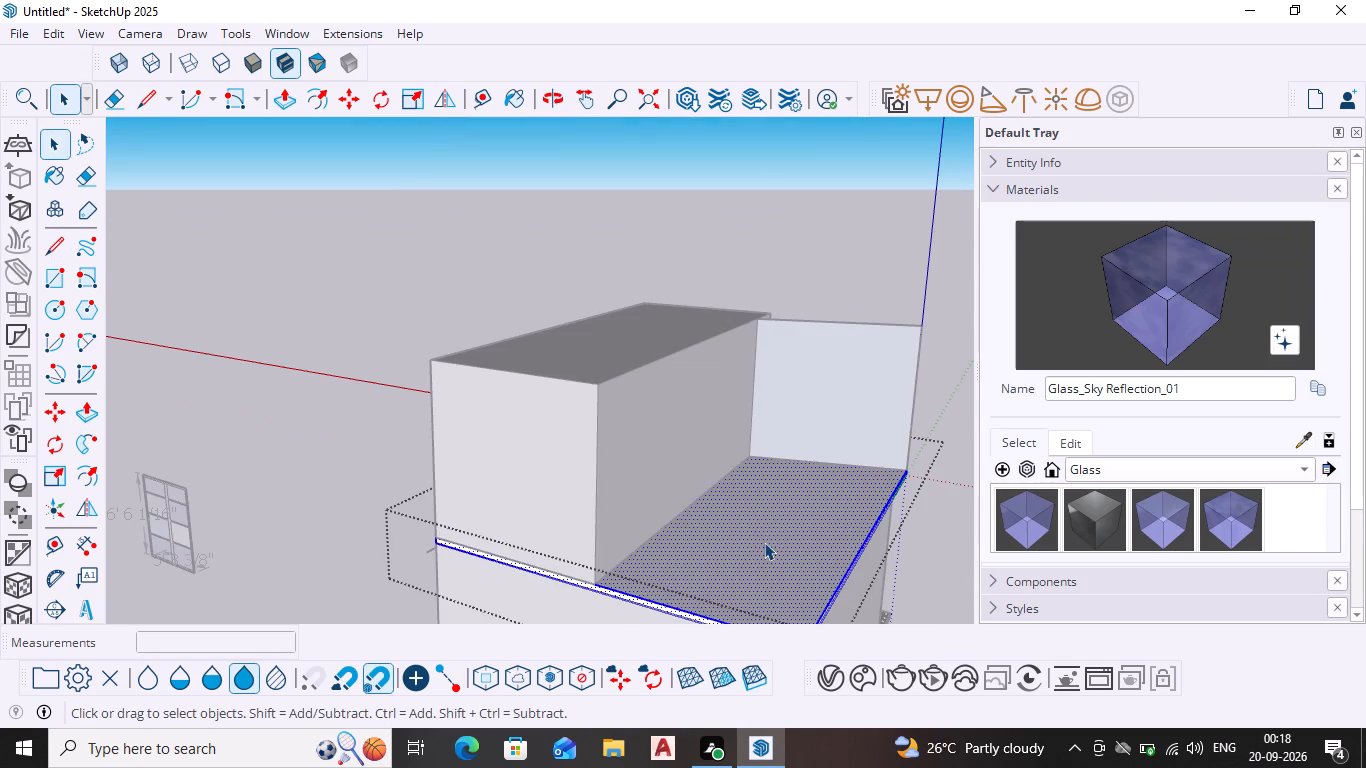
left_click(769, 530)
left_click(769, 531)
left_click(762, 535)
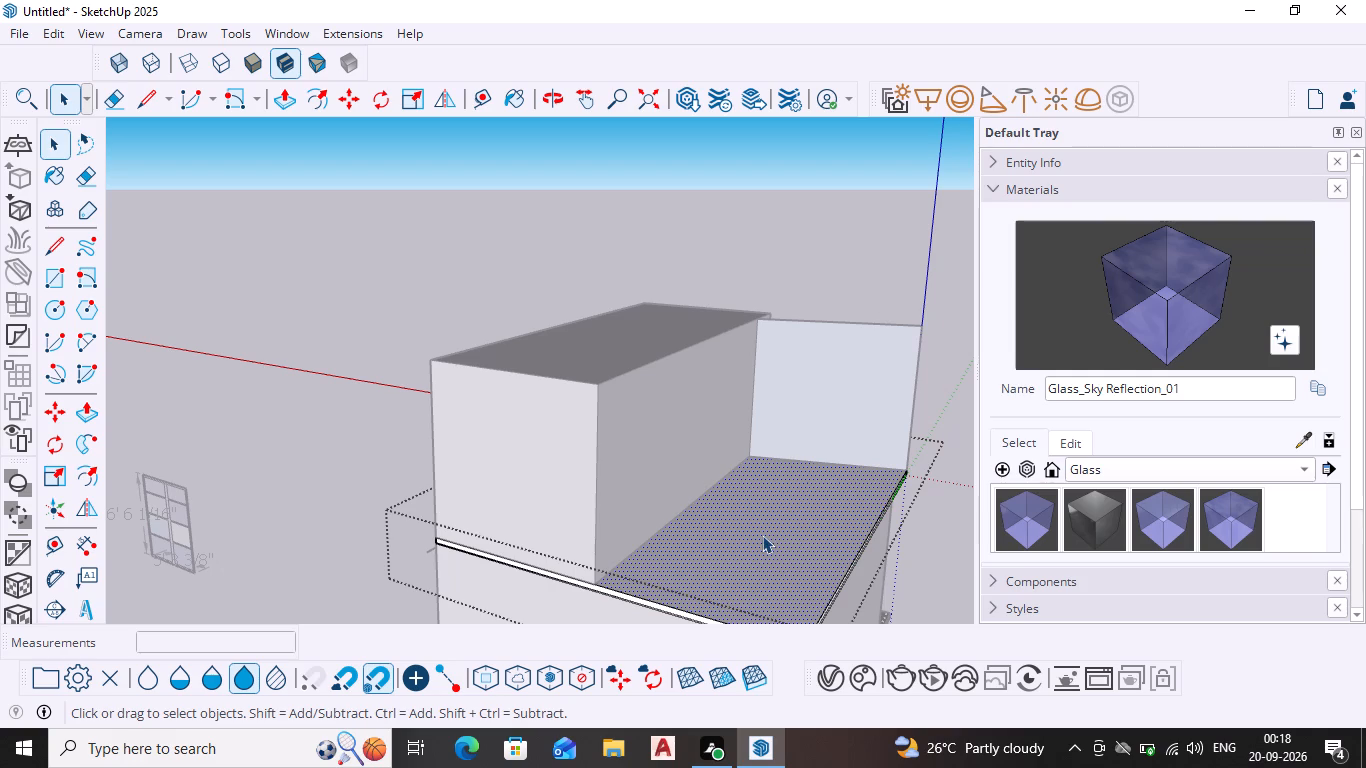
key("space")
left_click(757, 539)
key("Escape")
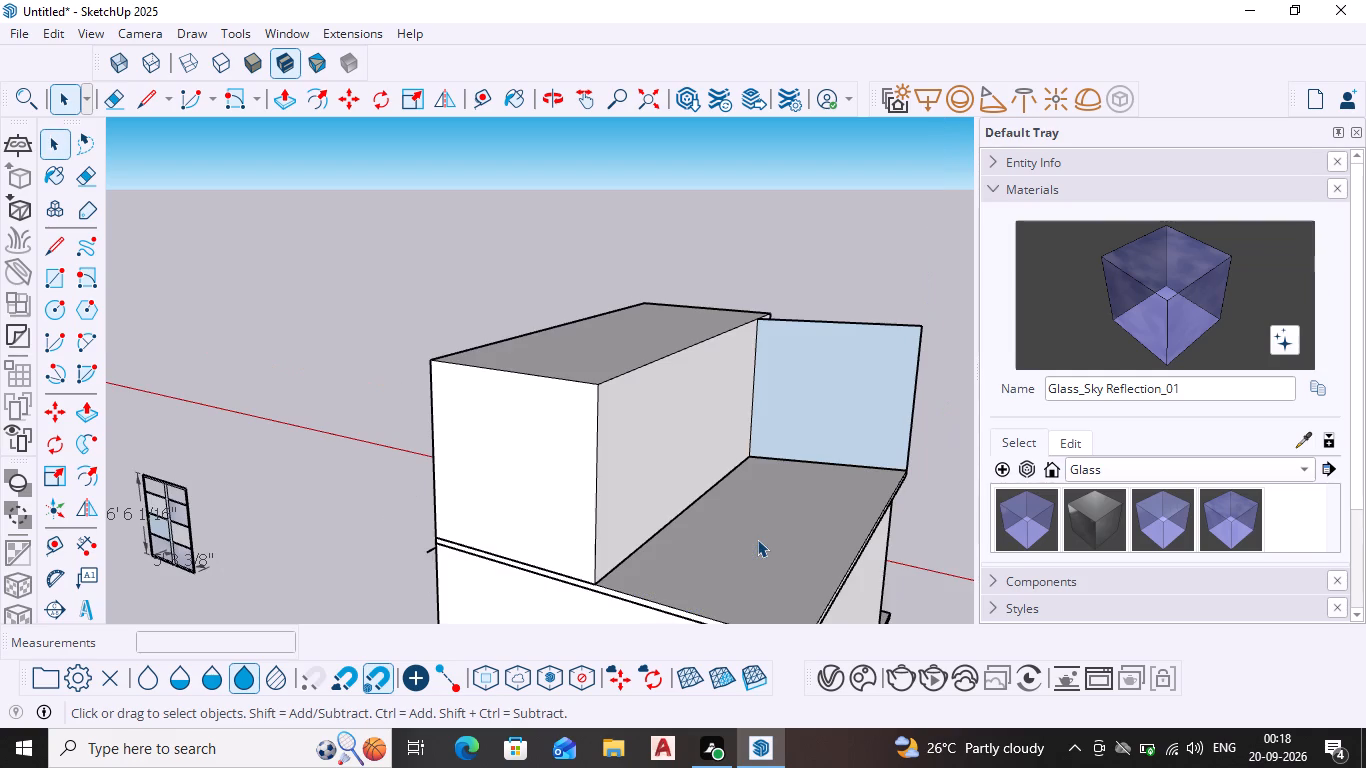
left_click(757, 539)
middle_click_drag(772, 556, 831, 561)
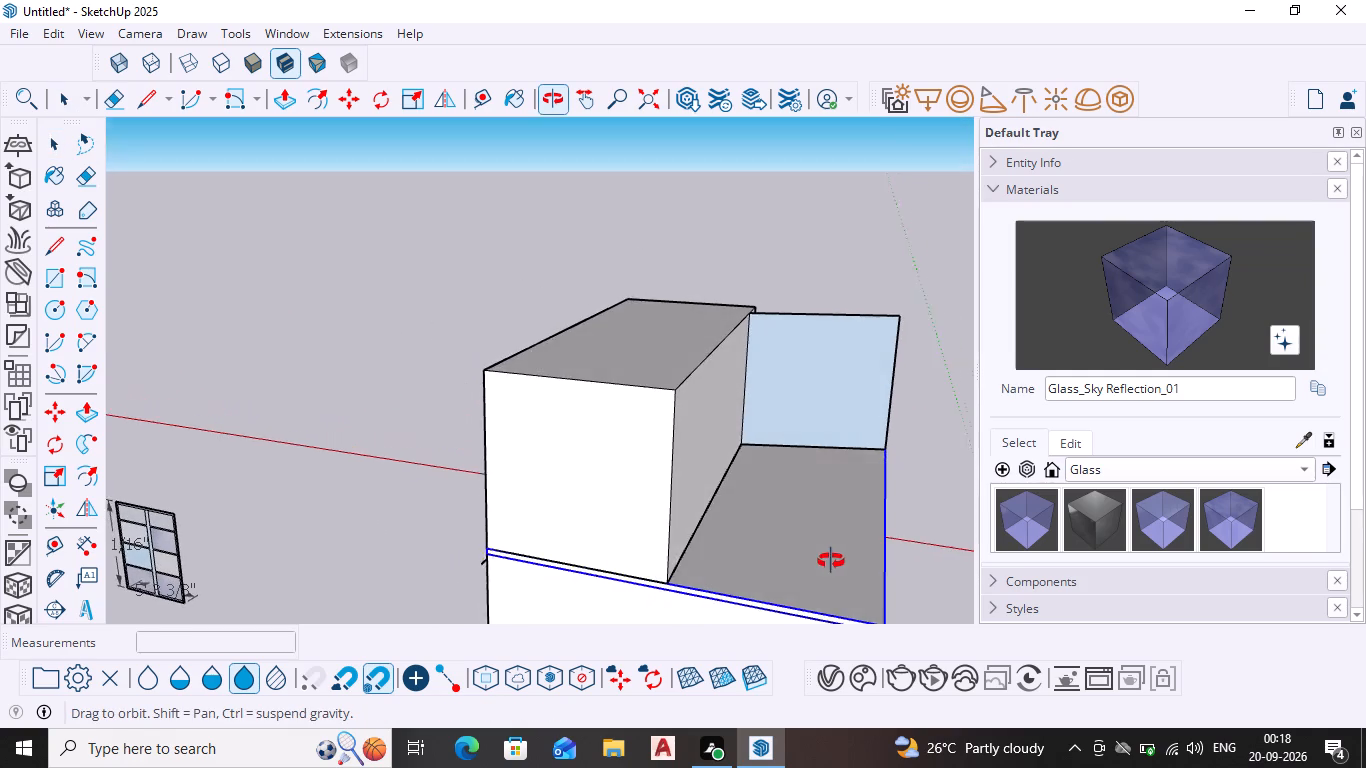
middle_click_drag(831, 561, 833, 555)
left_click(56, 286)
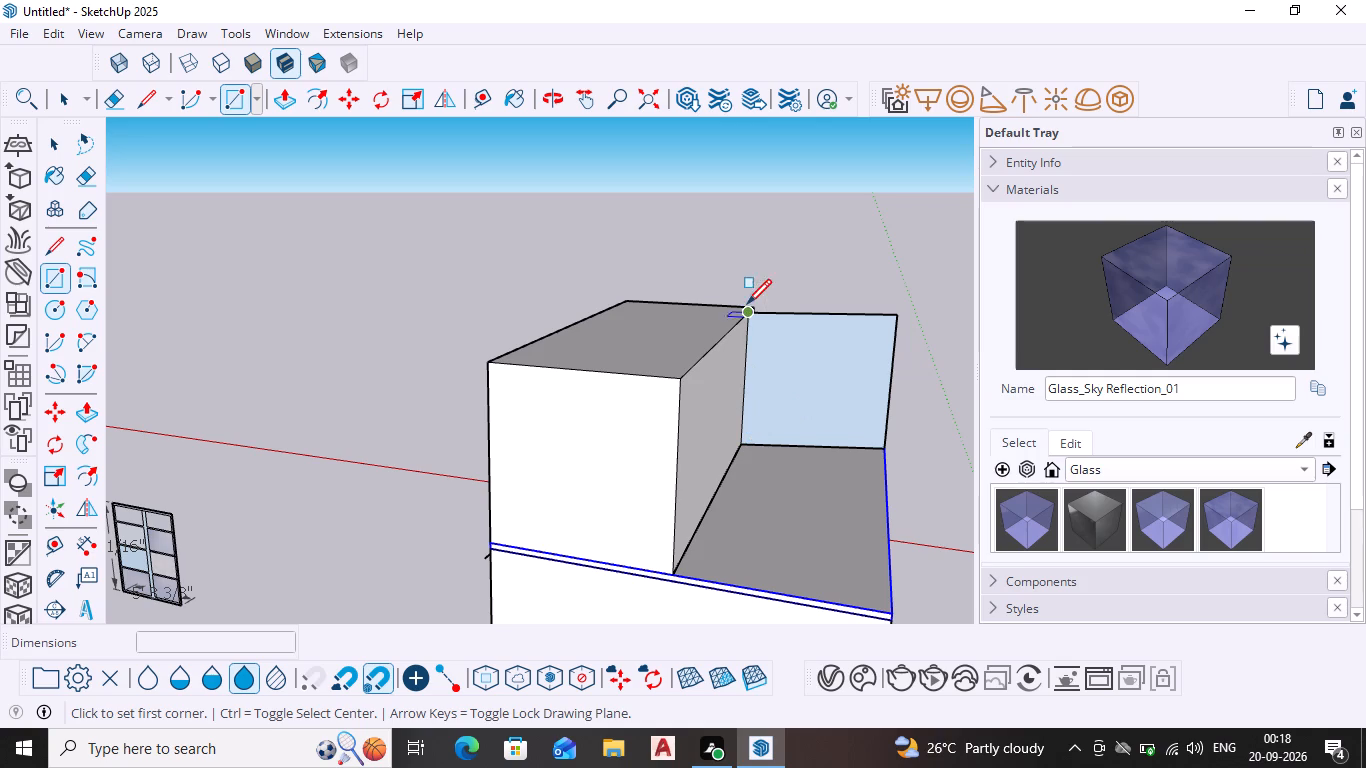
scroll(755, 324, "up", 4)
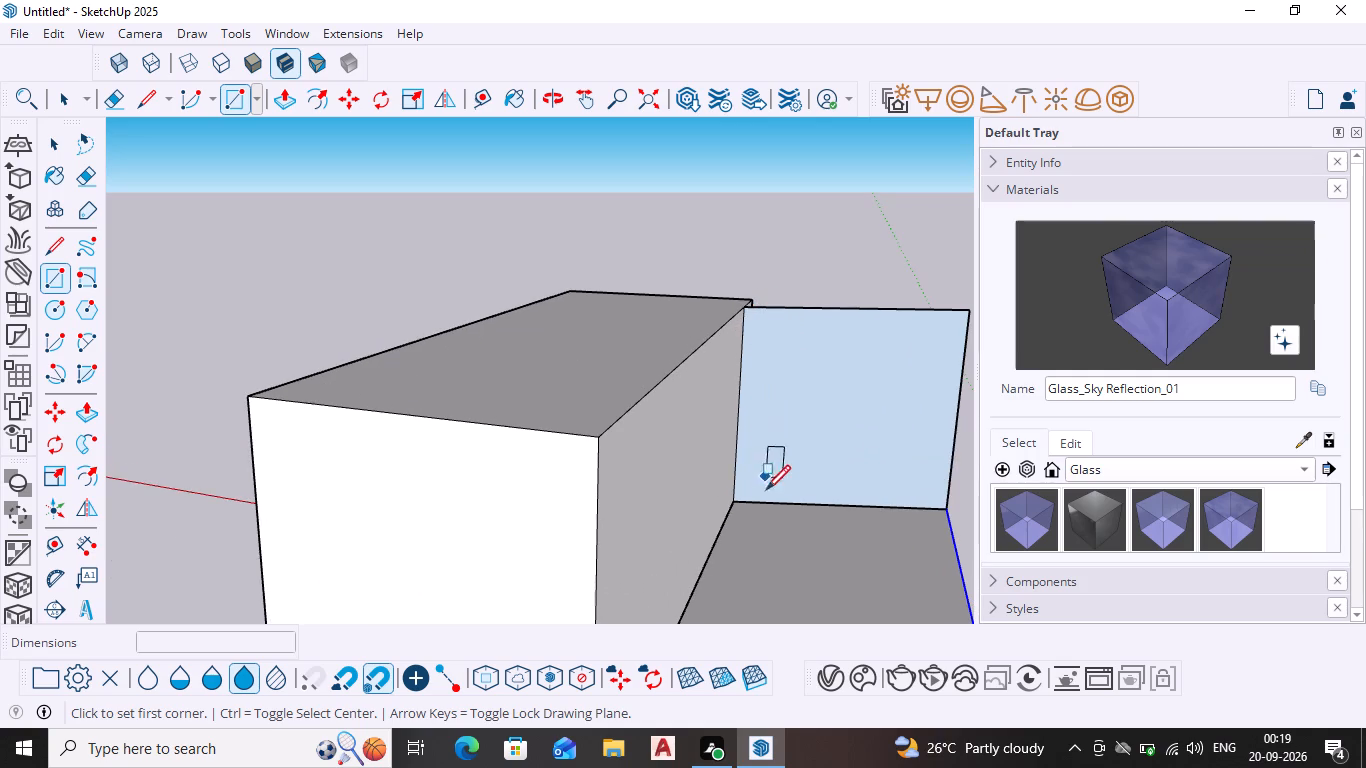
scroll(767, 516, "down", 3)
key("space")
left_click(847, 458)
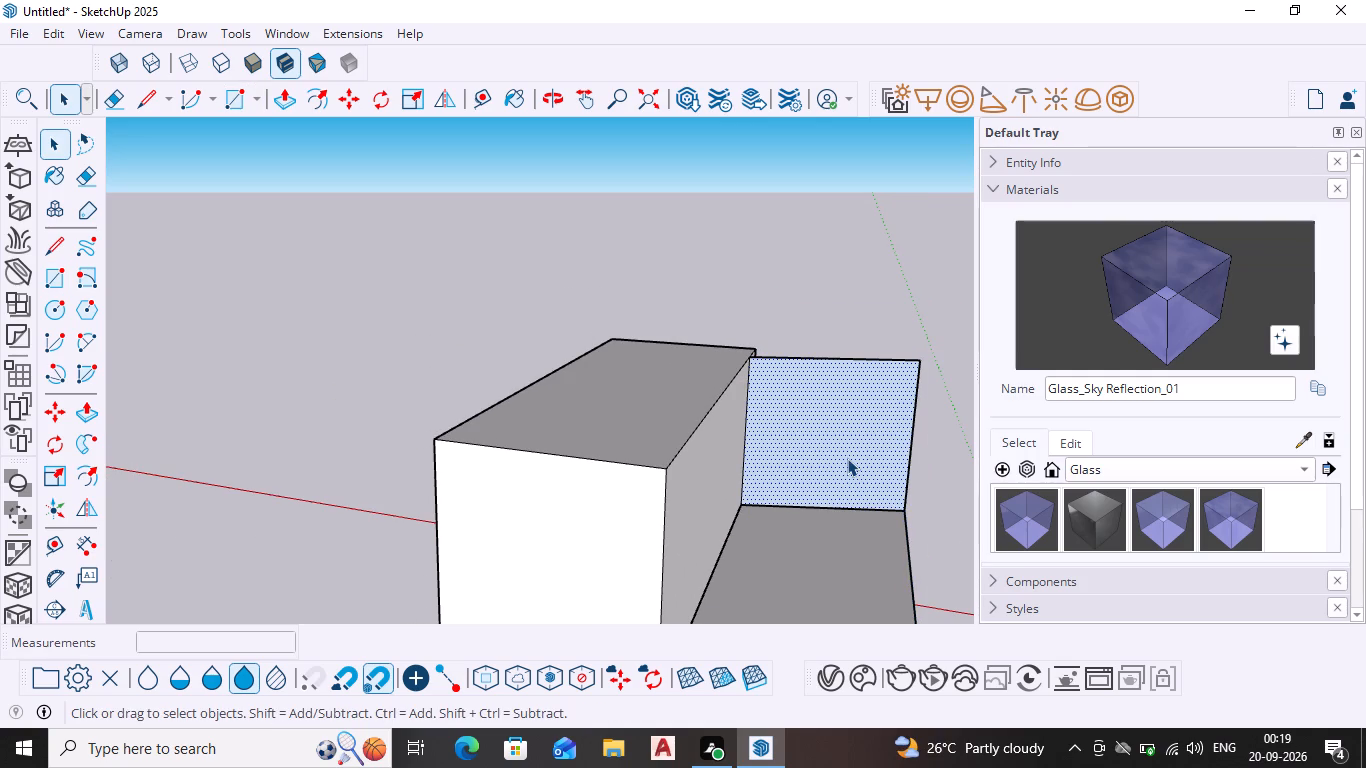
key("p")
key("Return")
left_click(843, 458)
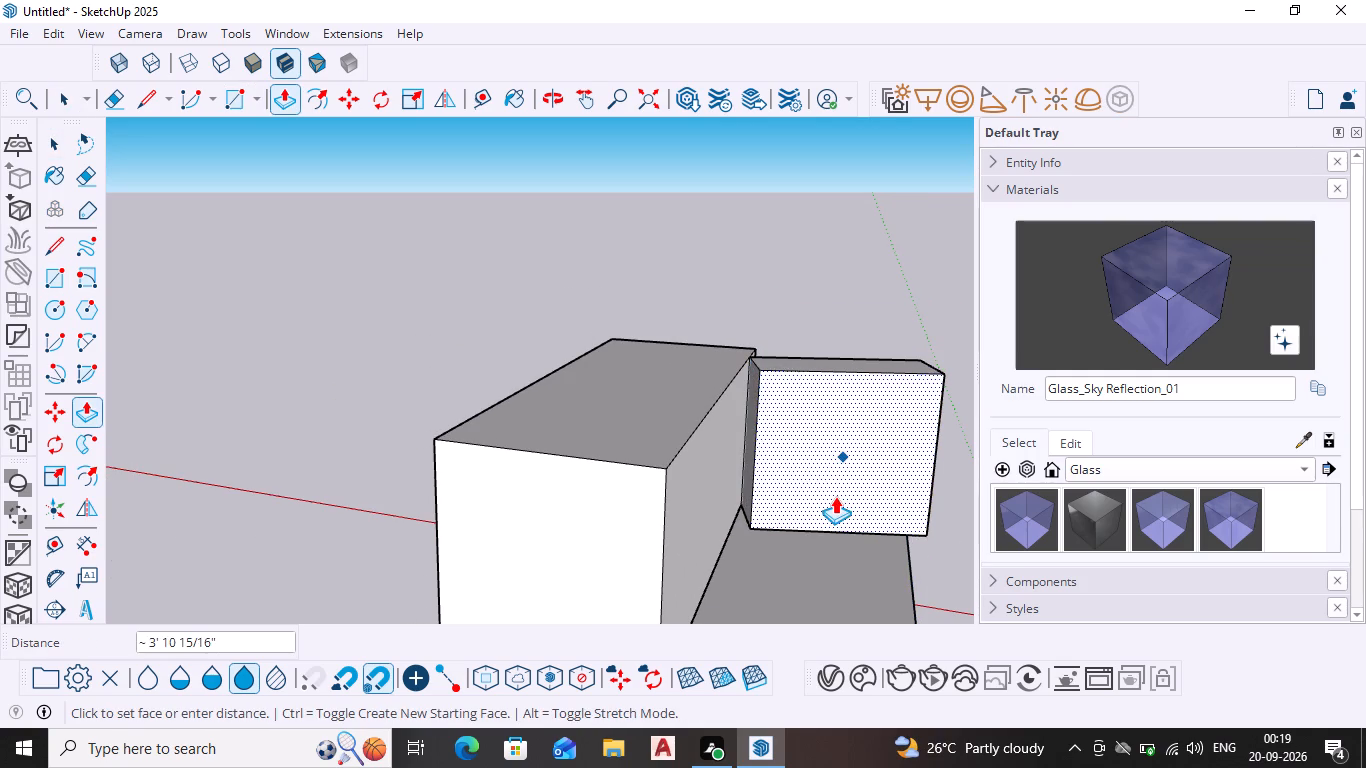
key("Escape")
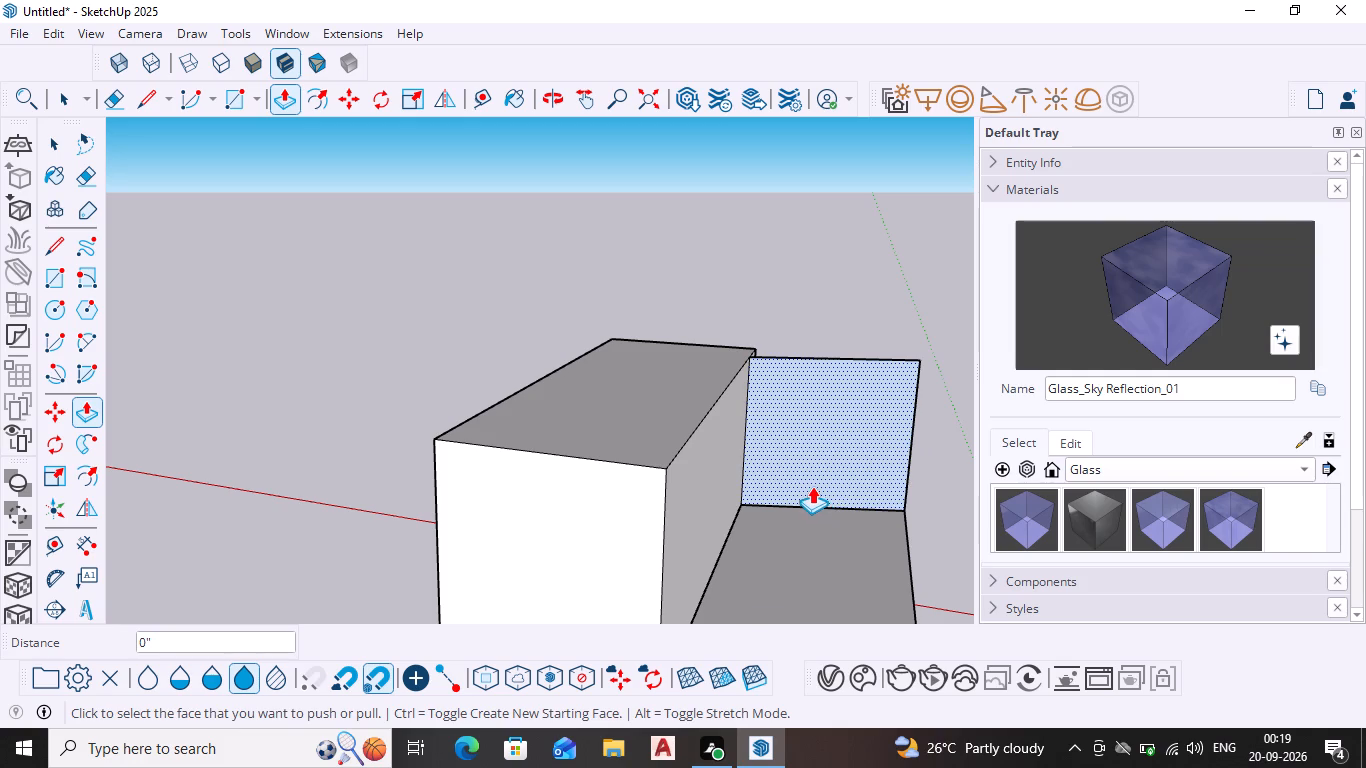
Draw lines on the flat roof along the upright panel's base, the 10' rear edge and the upper storey's side wall.
key("space")
left_click(822, 561)
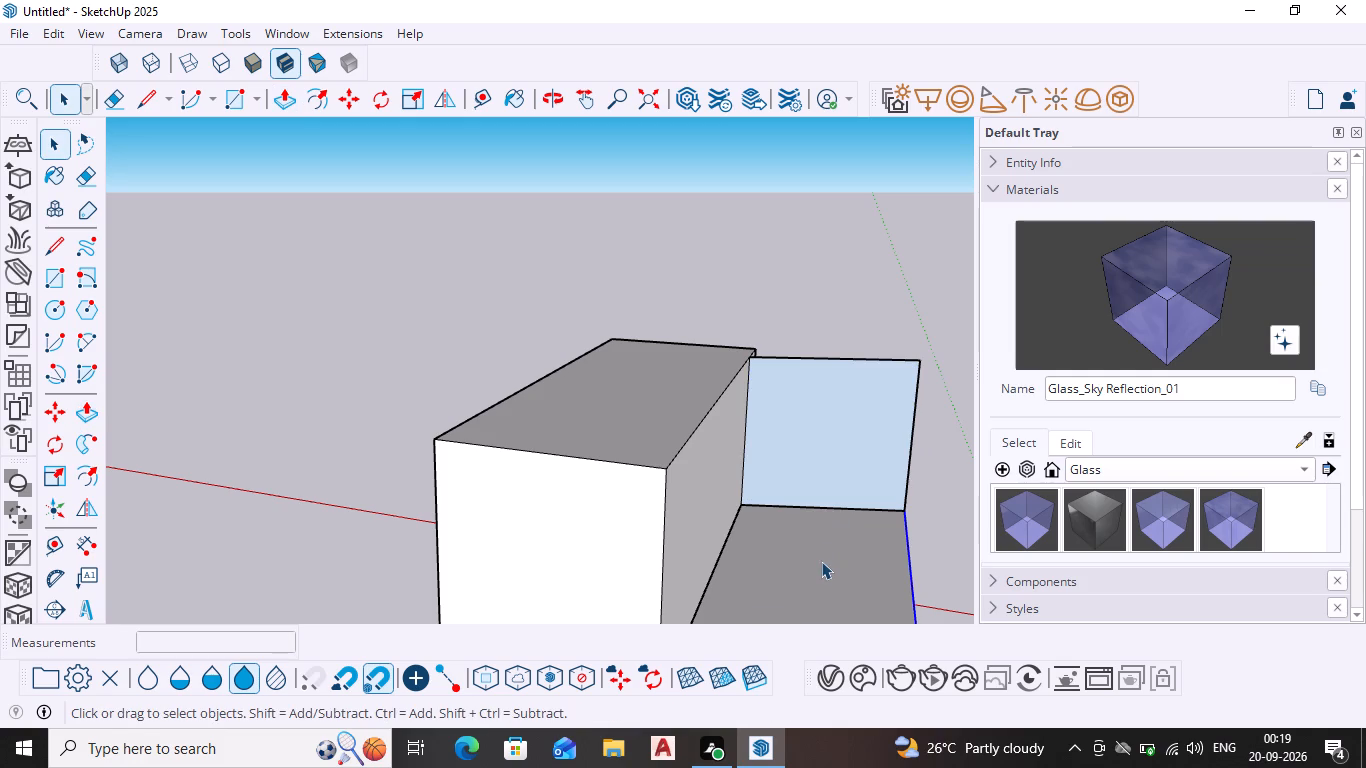
scroll(810, 557, "down", 1, "shift")
middle_click_drag(809, 556, 774, 471, "shift")
scroll(739, 523, "up", 1)
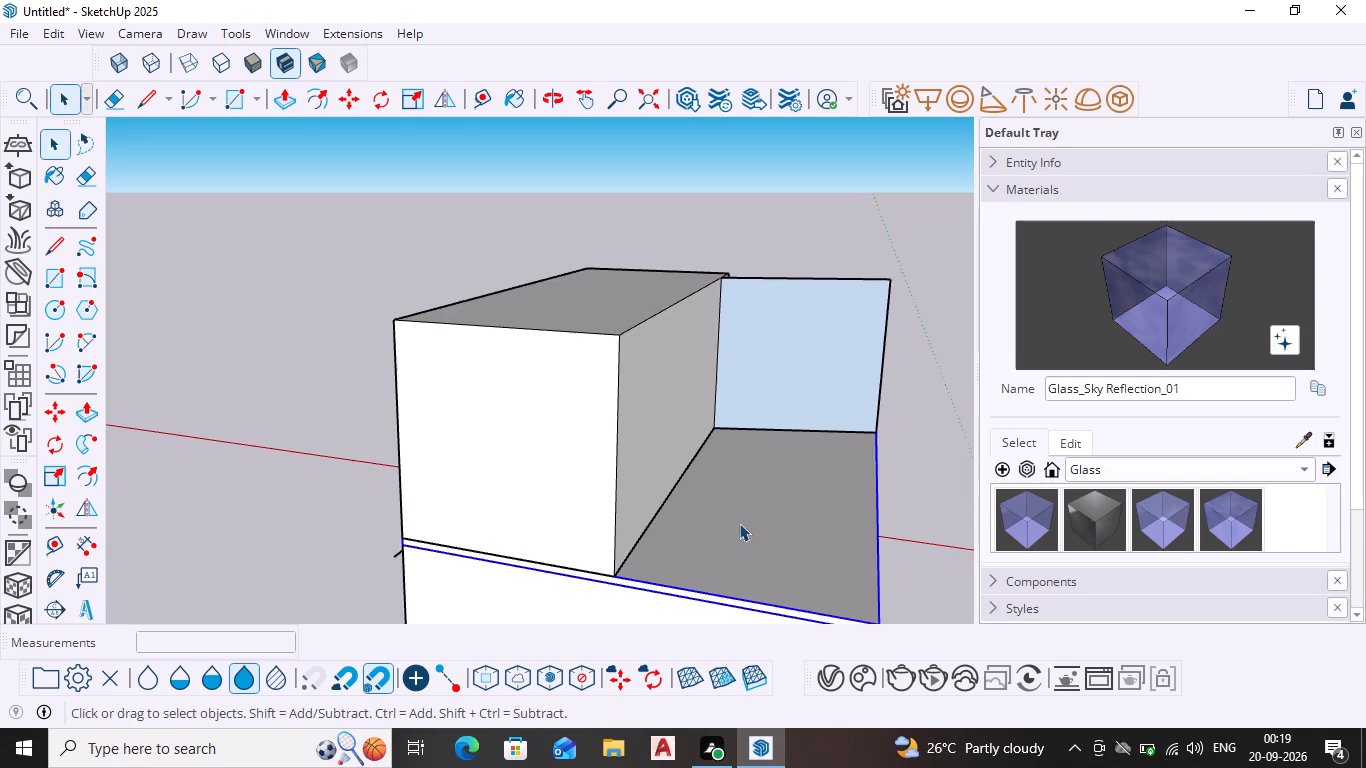
middle_click_drag(739, 523, 787, 566)
middle_click_drag(775, 510, 681, 338, "shift")
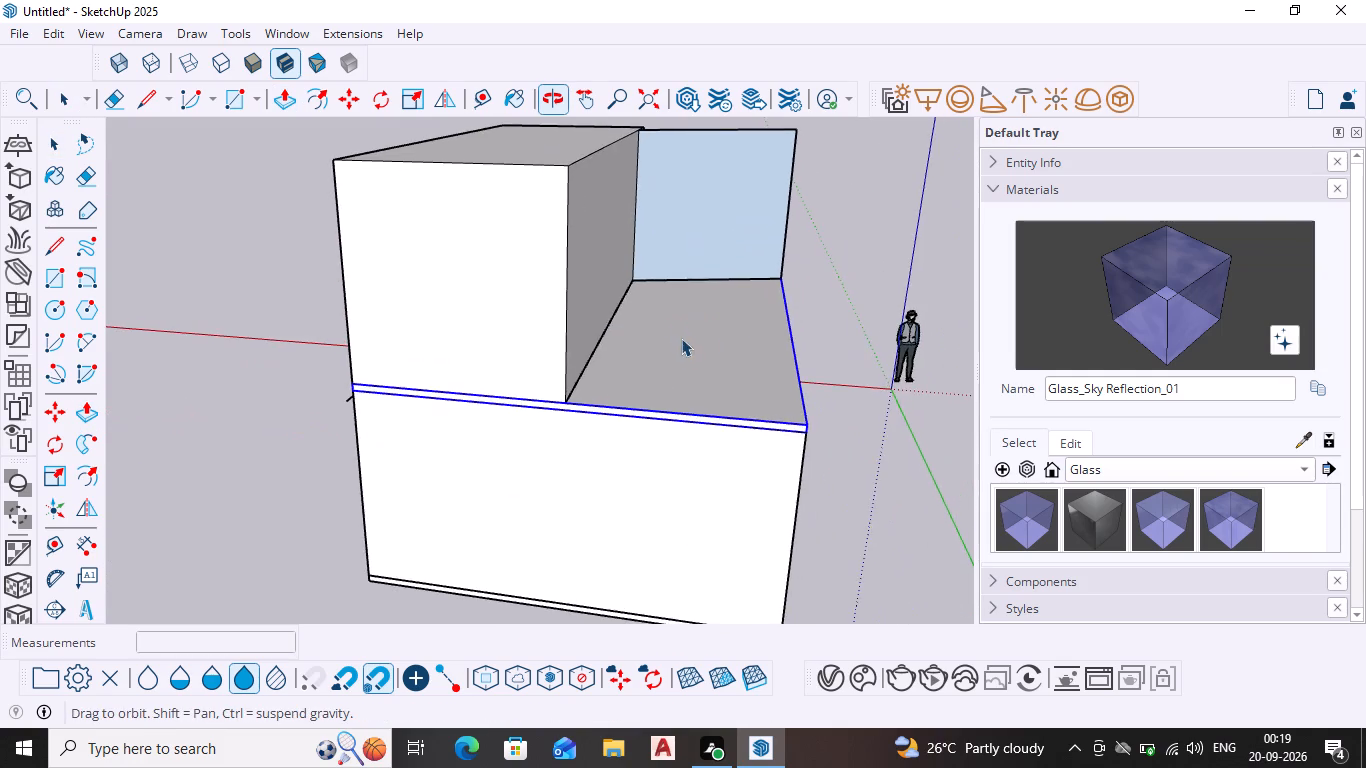
middle_click_drag(681, 338, 681, 337, "shift")
middle_click_drag(684, 345, 698, 432)
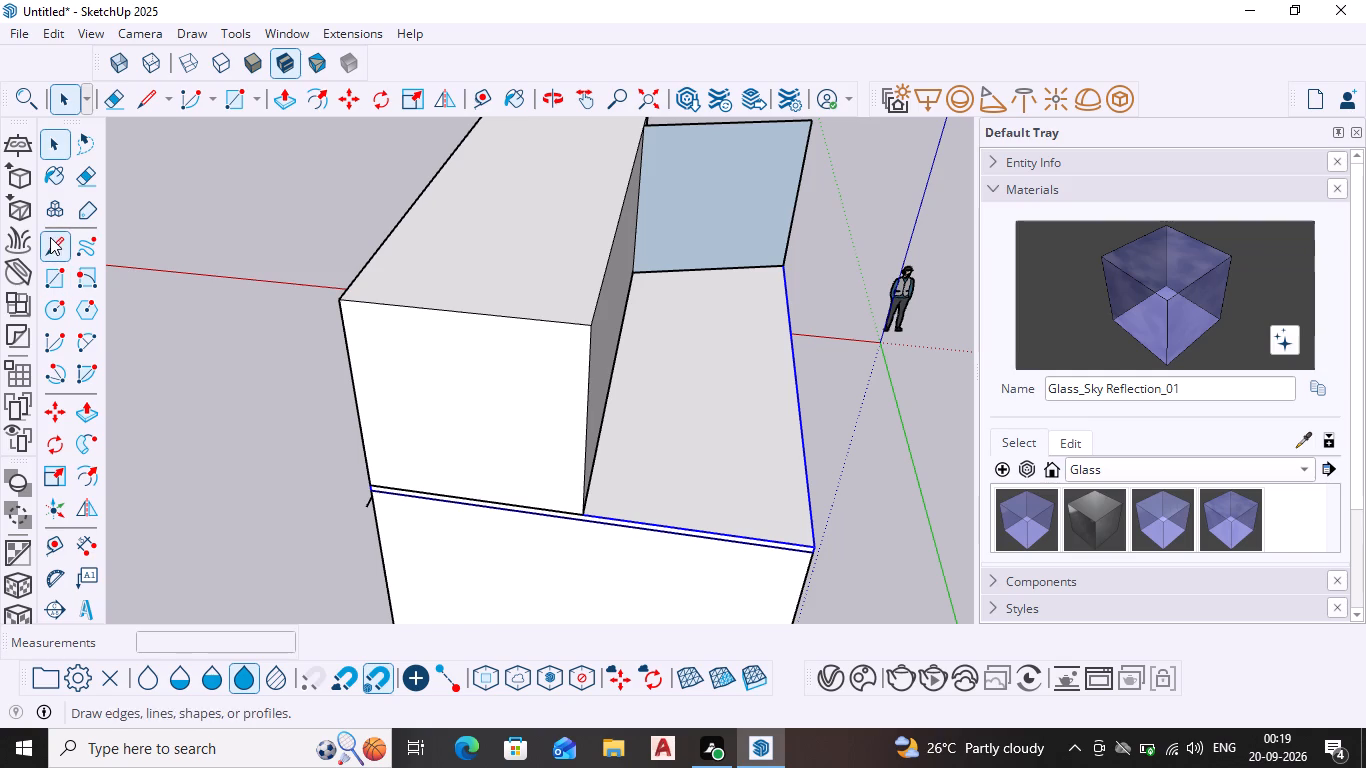
left_click(50, 237)
left_click(644, 271)
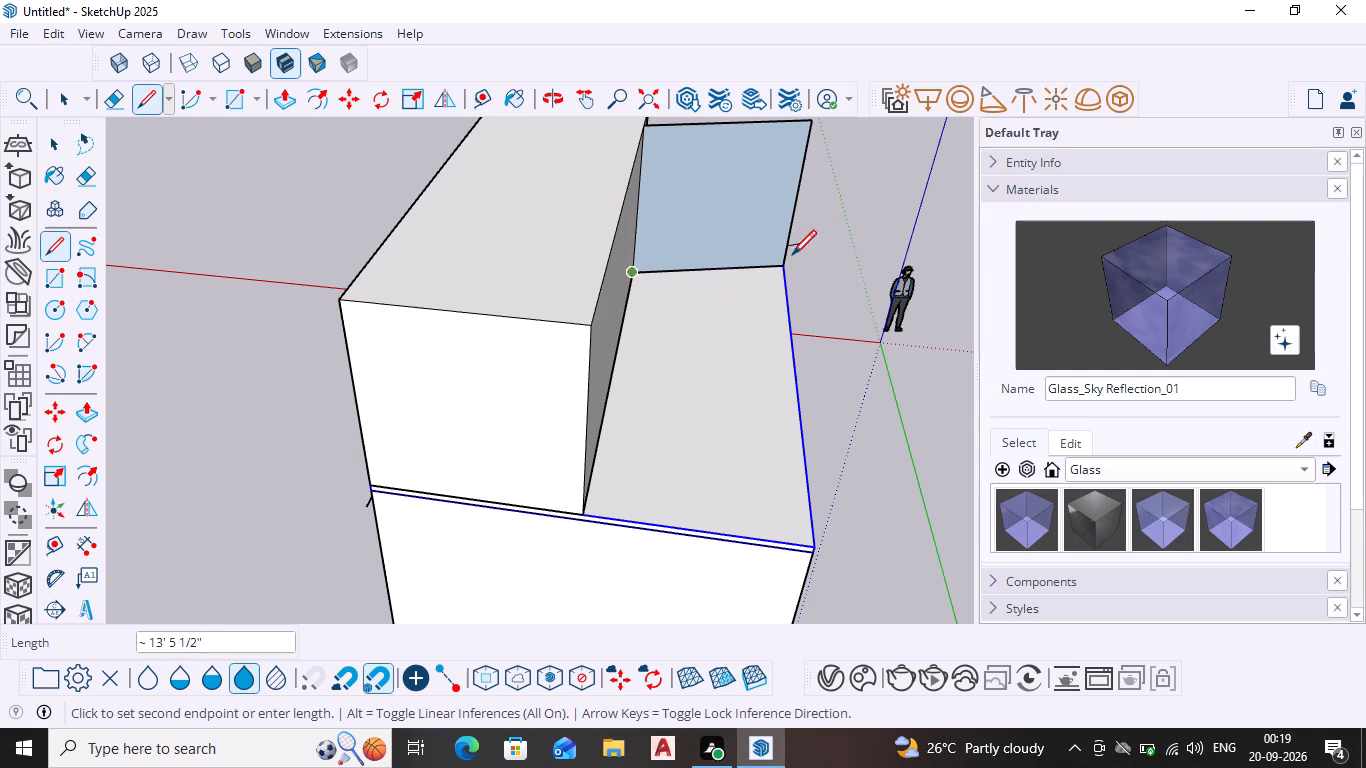
left_click(782, 261)
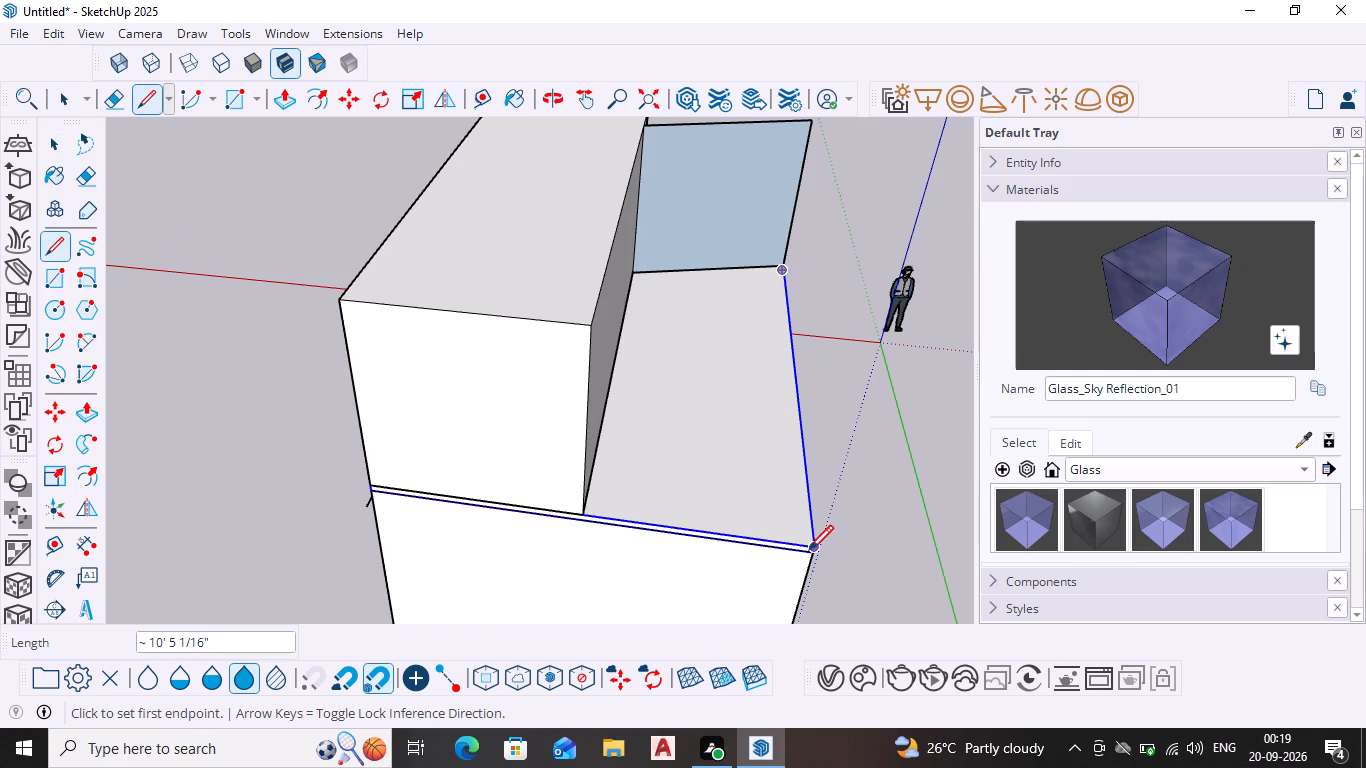
left_click(813, 548)
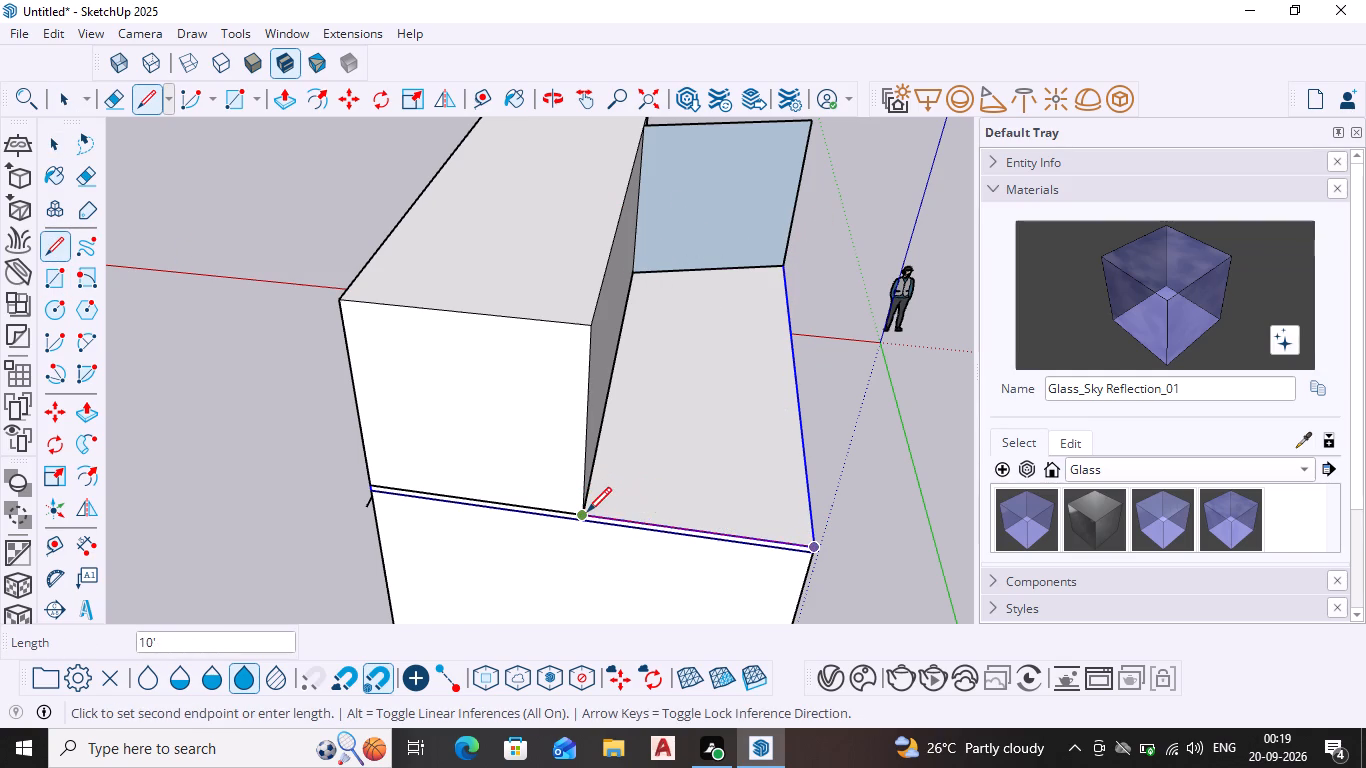
left_click(587, 514)
left_click(635, 269)
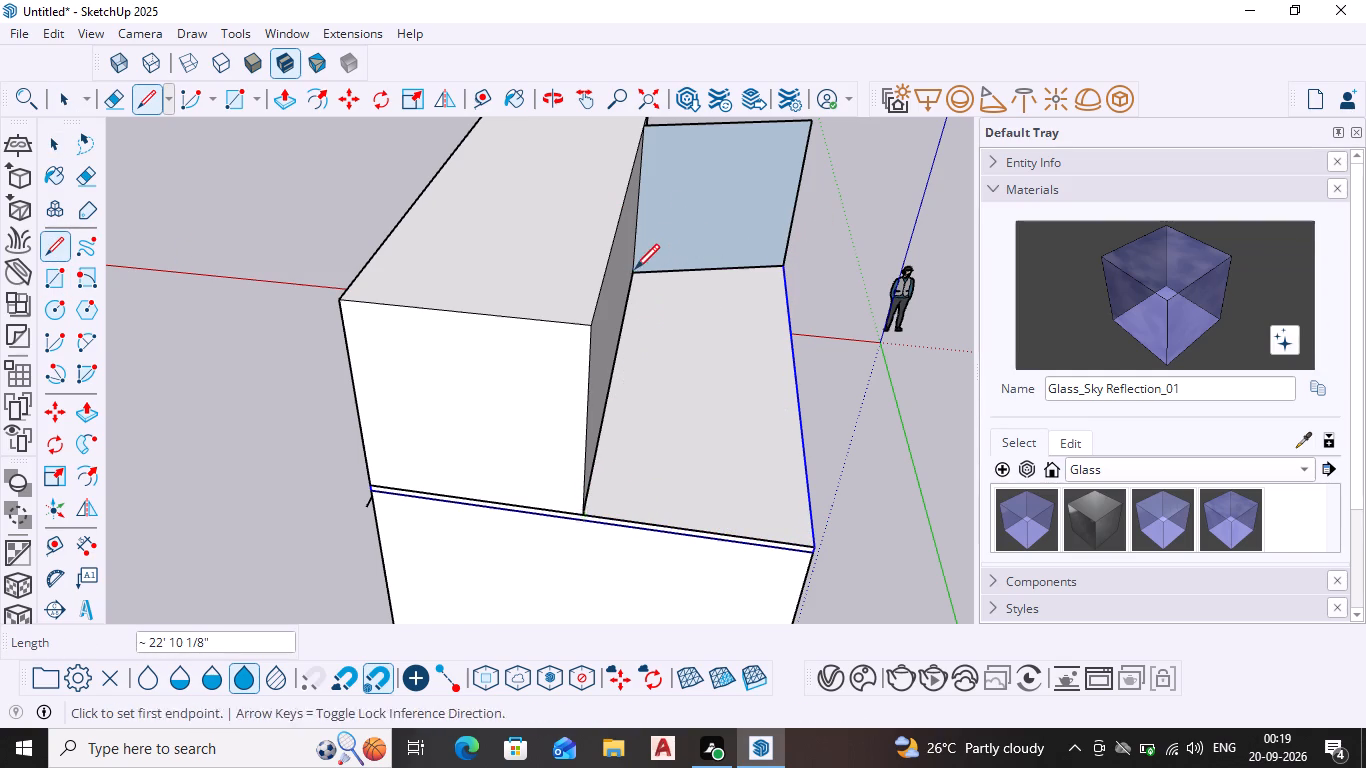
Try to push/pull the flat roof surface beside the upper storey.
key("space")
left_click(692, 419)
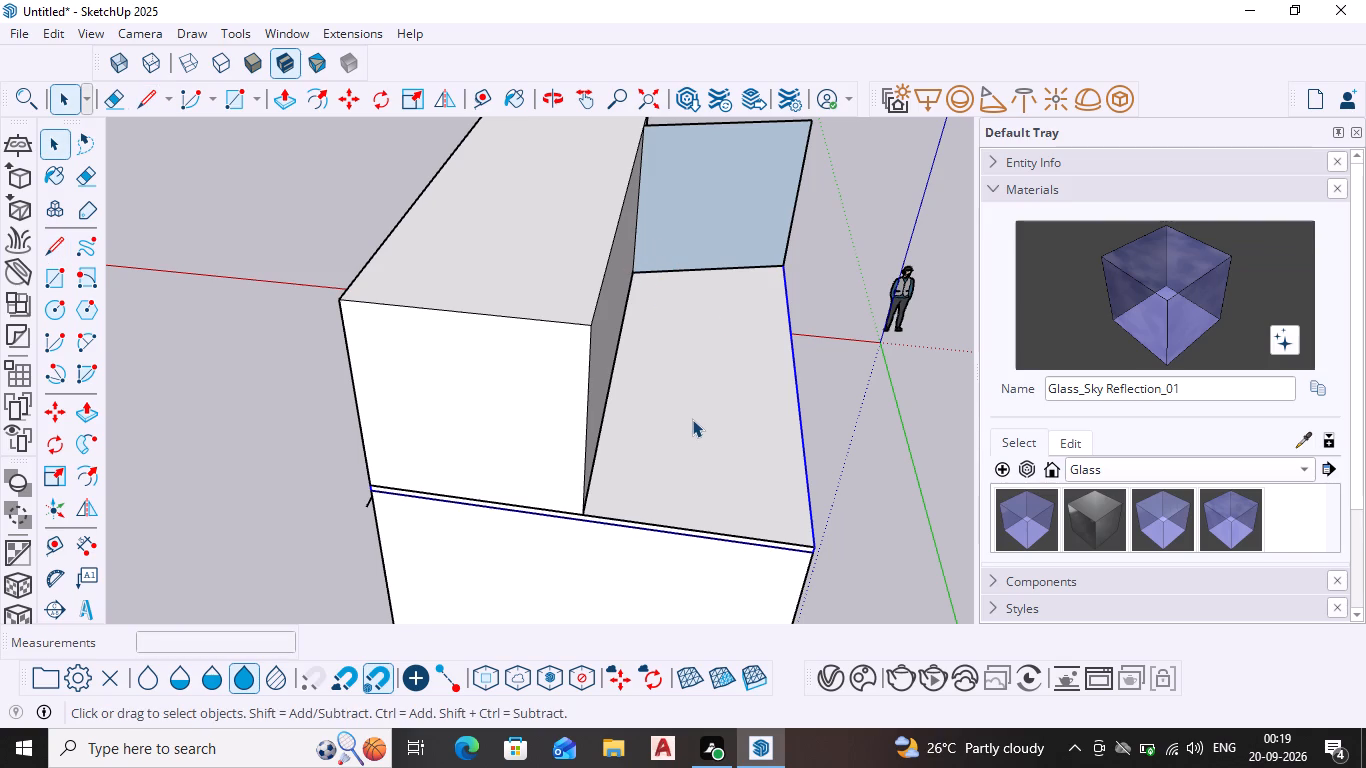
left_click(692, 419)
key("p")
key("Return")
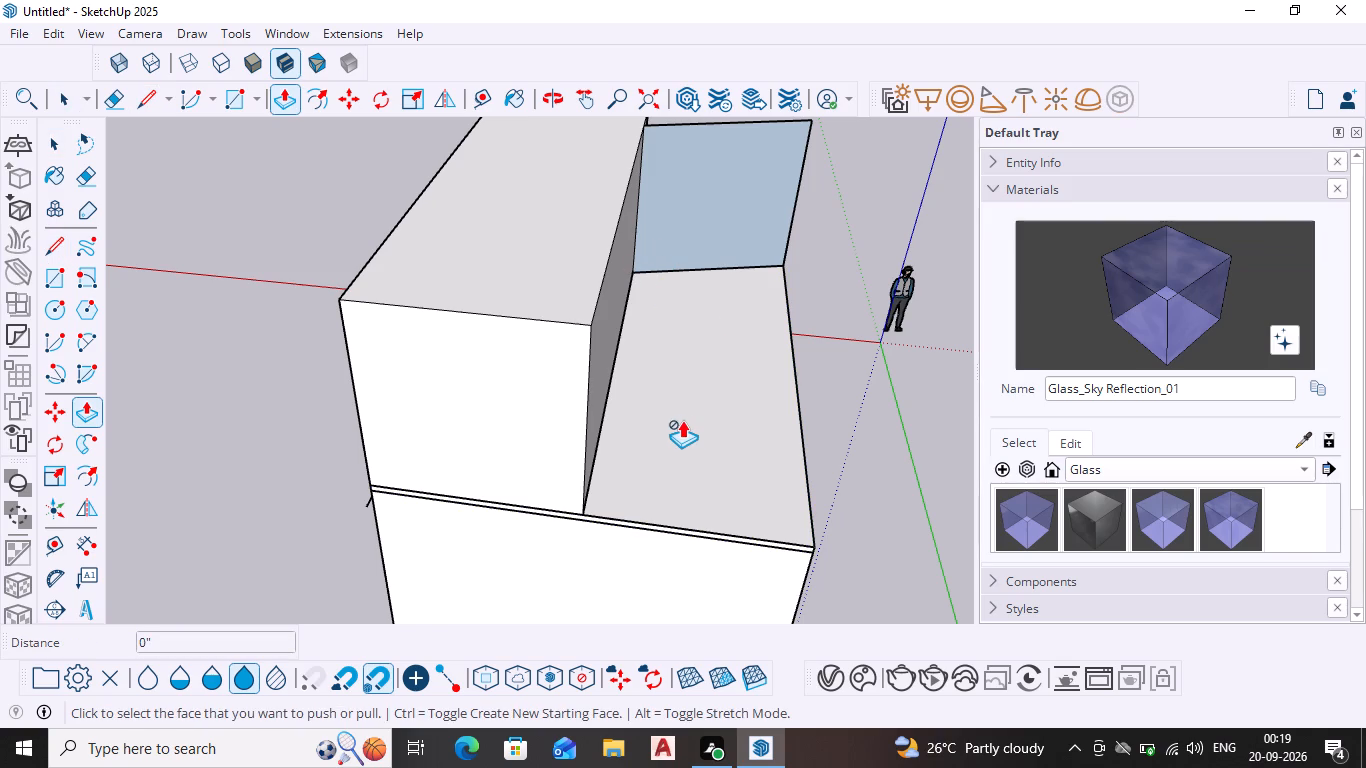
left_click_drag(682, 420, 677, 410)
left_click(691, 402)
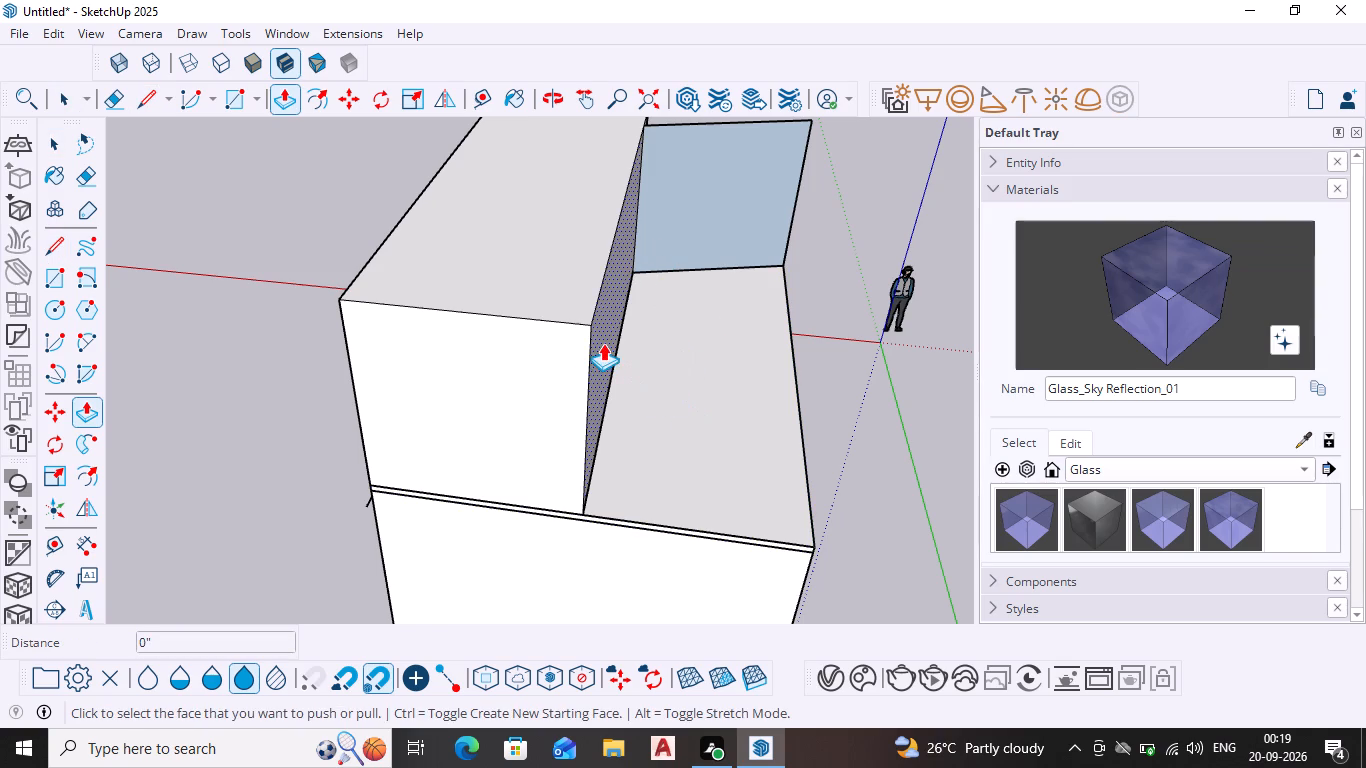
Push/pull the upper storey's side wall outward over the flat roof by about 9' 11".
left_click(603, 343)
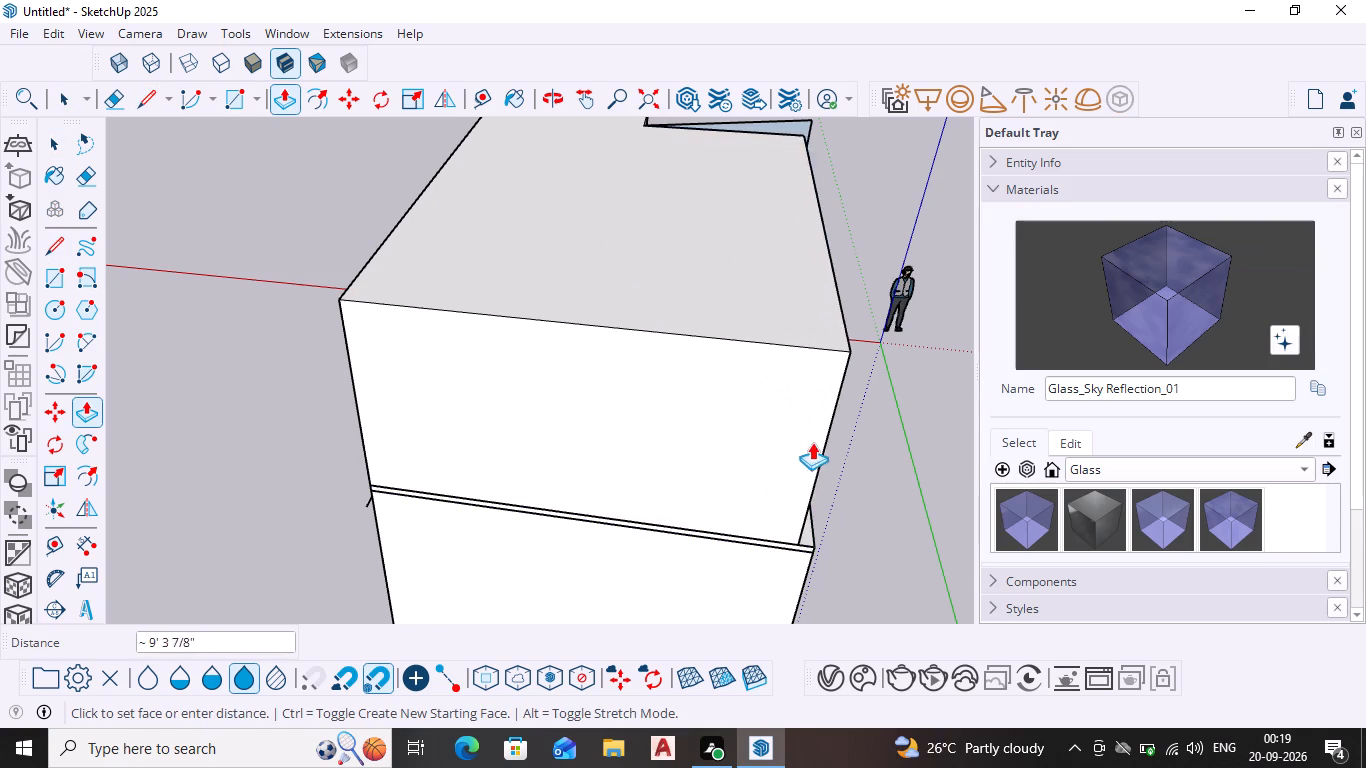
left_click(822, 456)
scroll(872, 452, "down", 1)
middle_click_drag(865, 452, 512, 362)
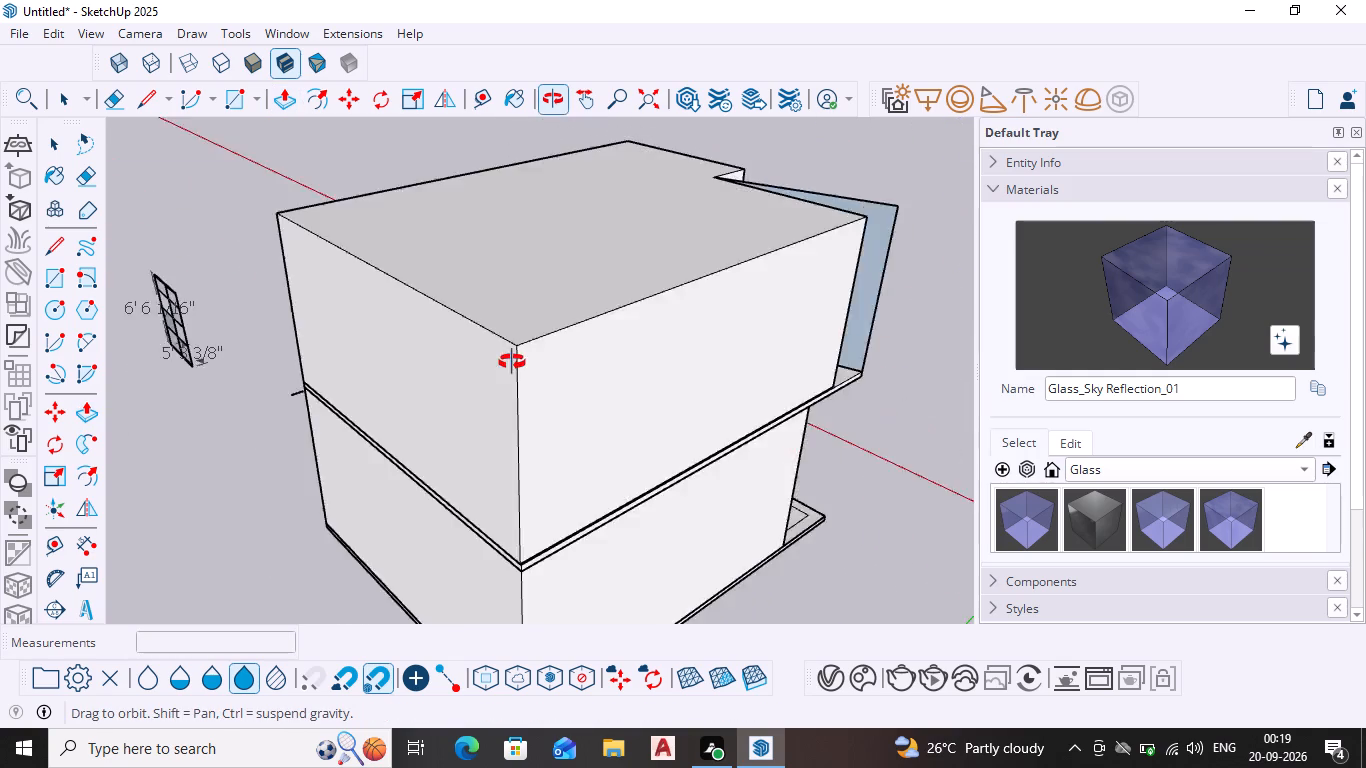
middle_click_drag(512, 362, 438, 369)
scroll(495, 384, "up", 4)
scroll(503, 365, "down", 1)
middle_click_drag(503, 365, 477, 453)
scroll(686, 445, "down", 1)
middle_click_drag(686, 445, 547, 421)
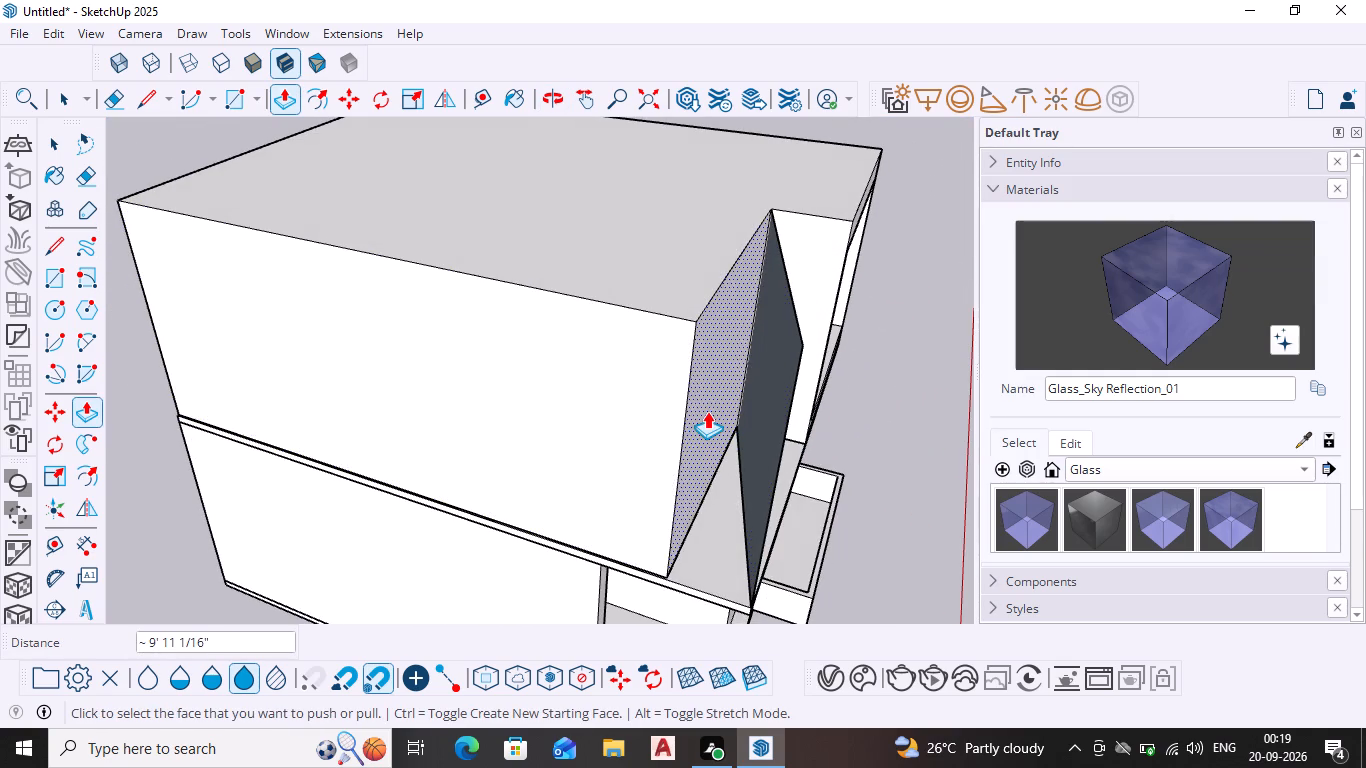
Push the extended upper-storey side wall back in by about 1 1/8".
left_click(701, 411)
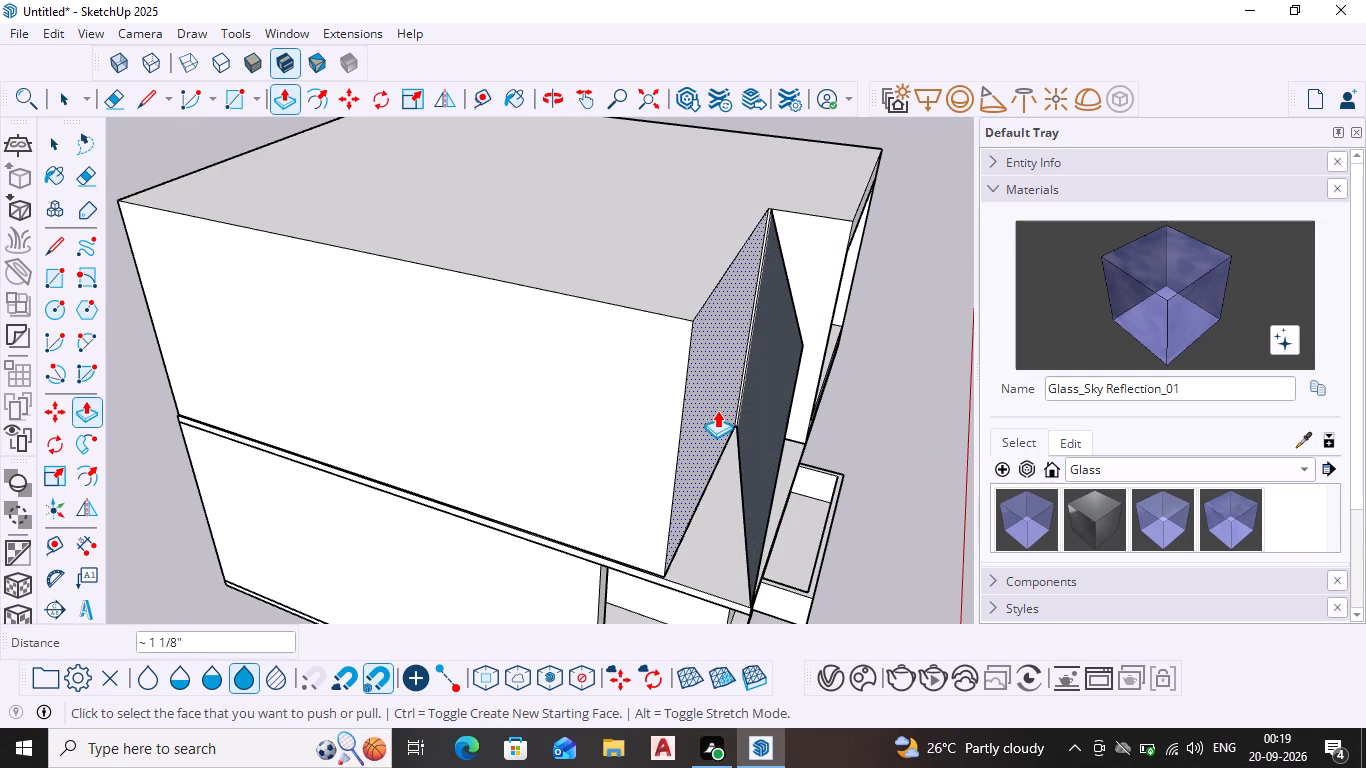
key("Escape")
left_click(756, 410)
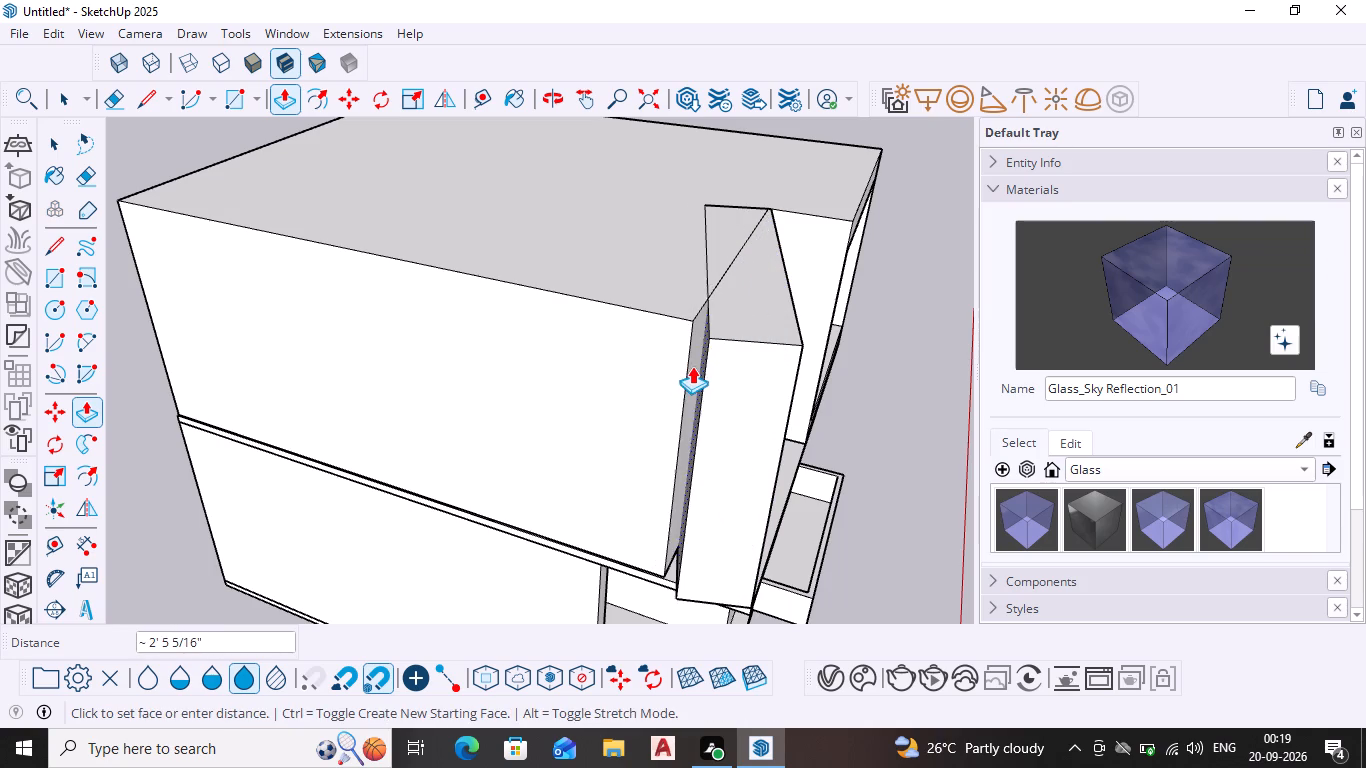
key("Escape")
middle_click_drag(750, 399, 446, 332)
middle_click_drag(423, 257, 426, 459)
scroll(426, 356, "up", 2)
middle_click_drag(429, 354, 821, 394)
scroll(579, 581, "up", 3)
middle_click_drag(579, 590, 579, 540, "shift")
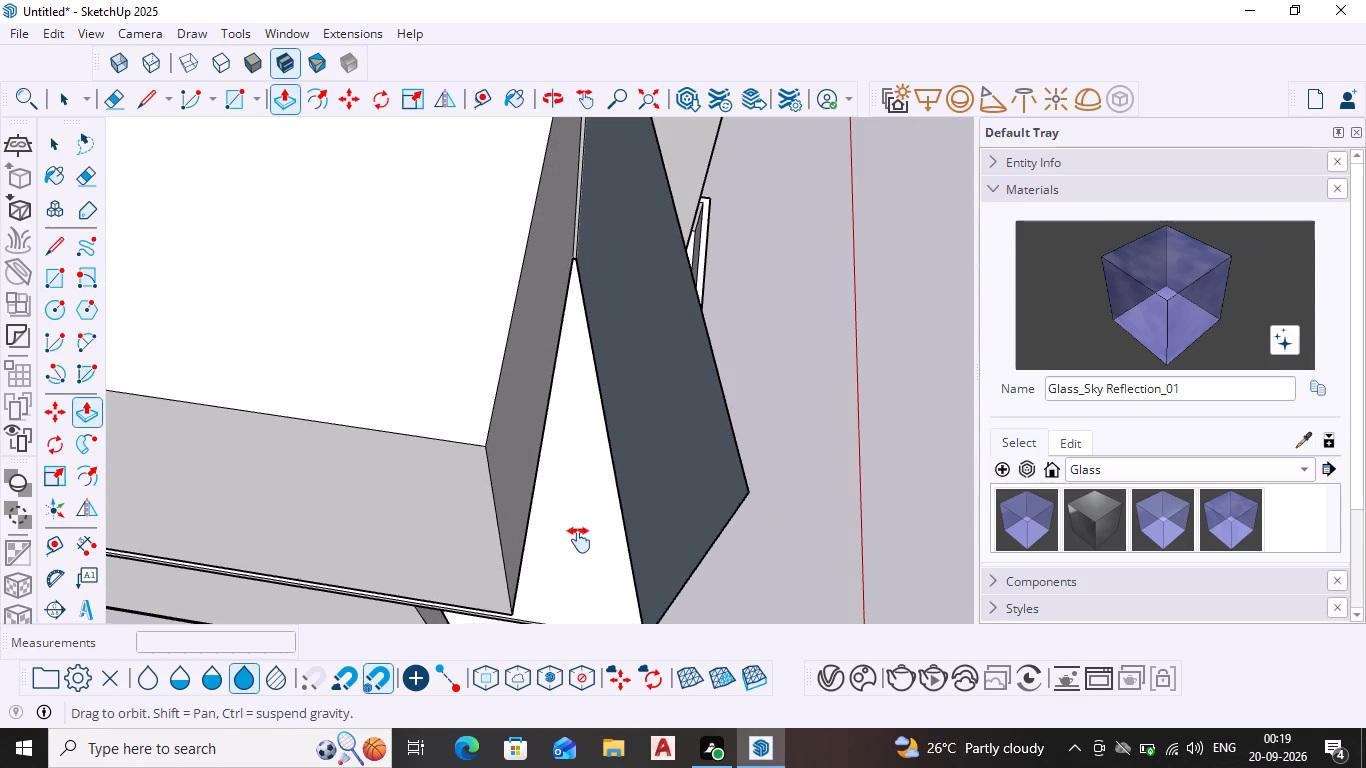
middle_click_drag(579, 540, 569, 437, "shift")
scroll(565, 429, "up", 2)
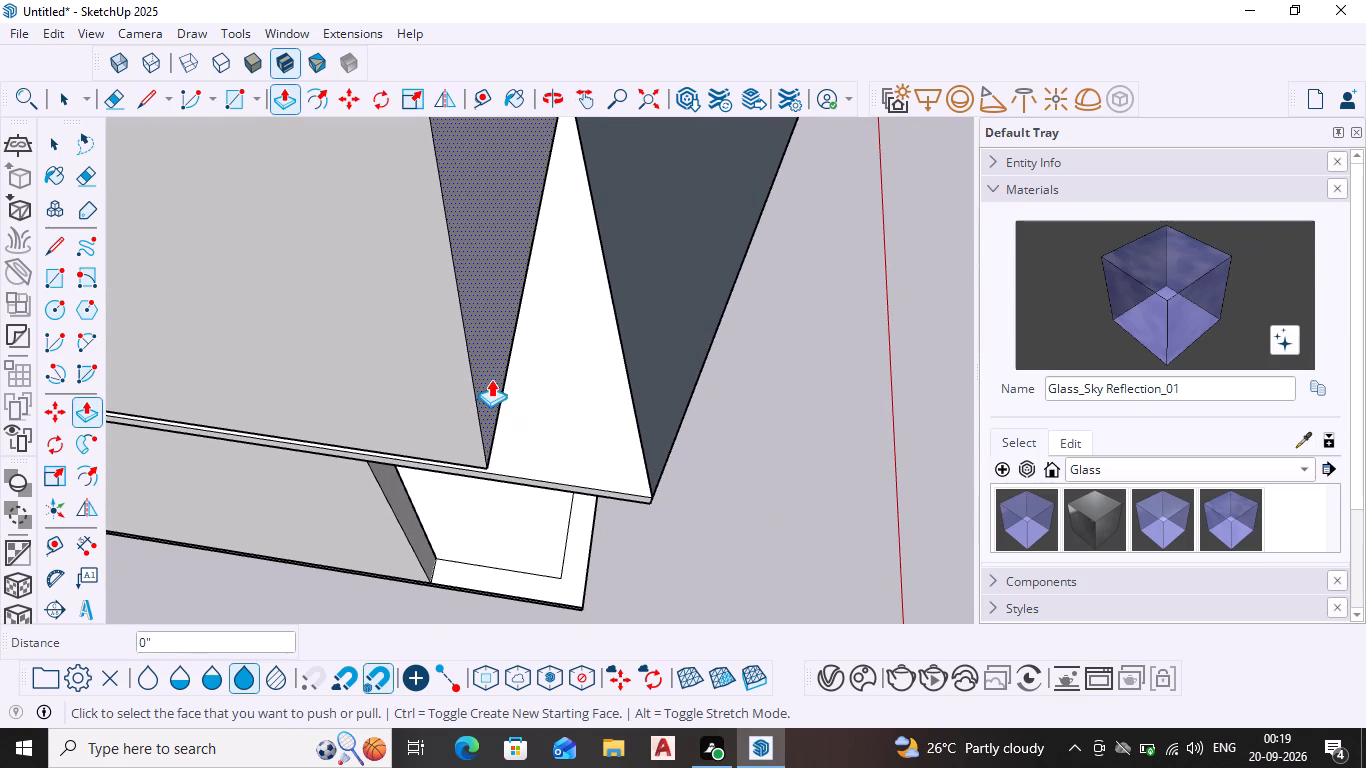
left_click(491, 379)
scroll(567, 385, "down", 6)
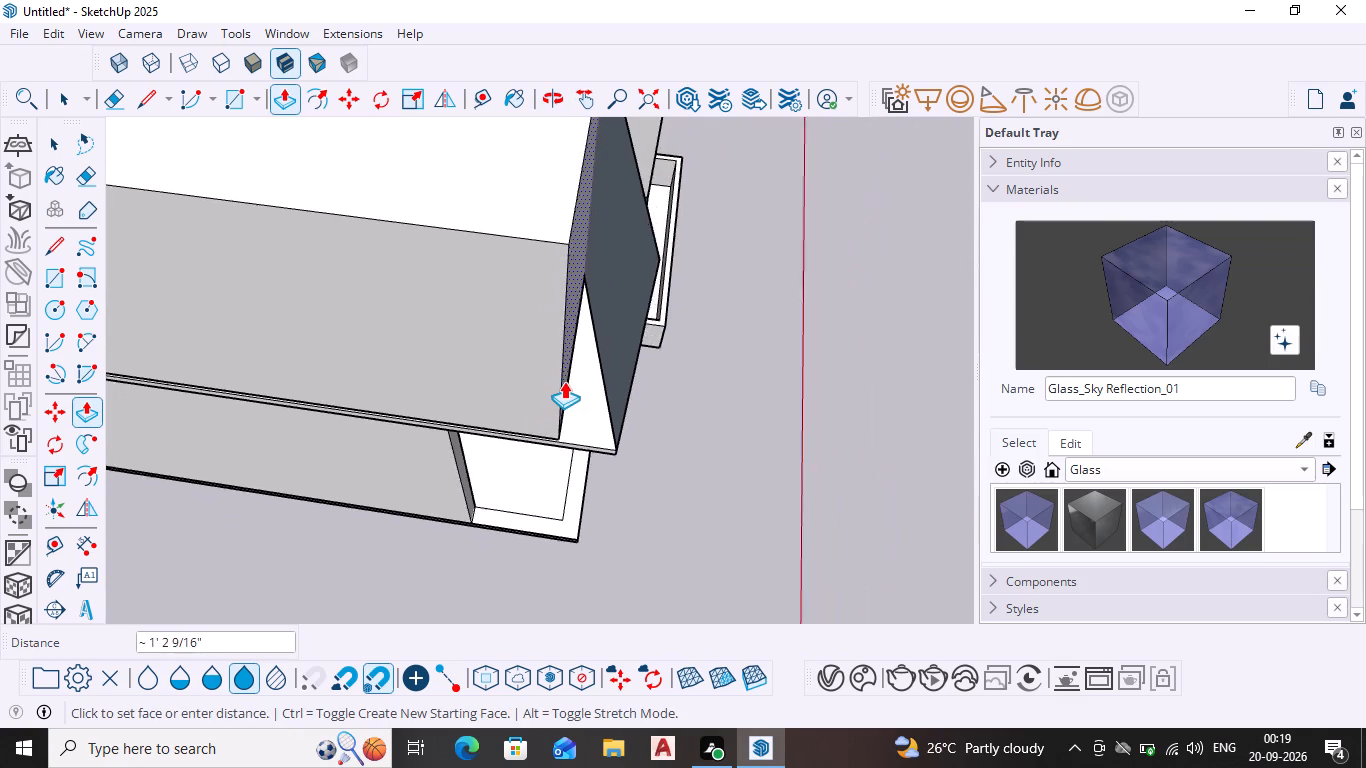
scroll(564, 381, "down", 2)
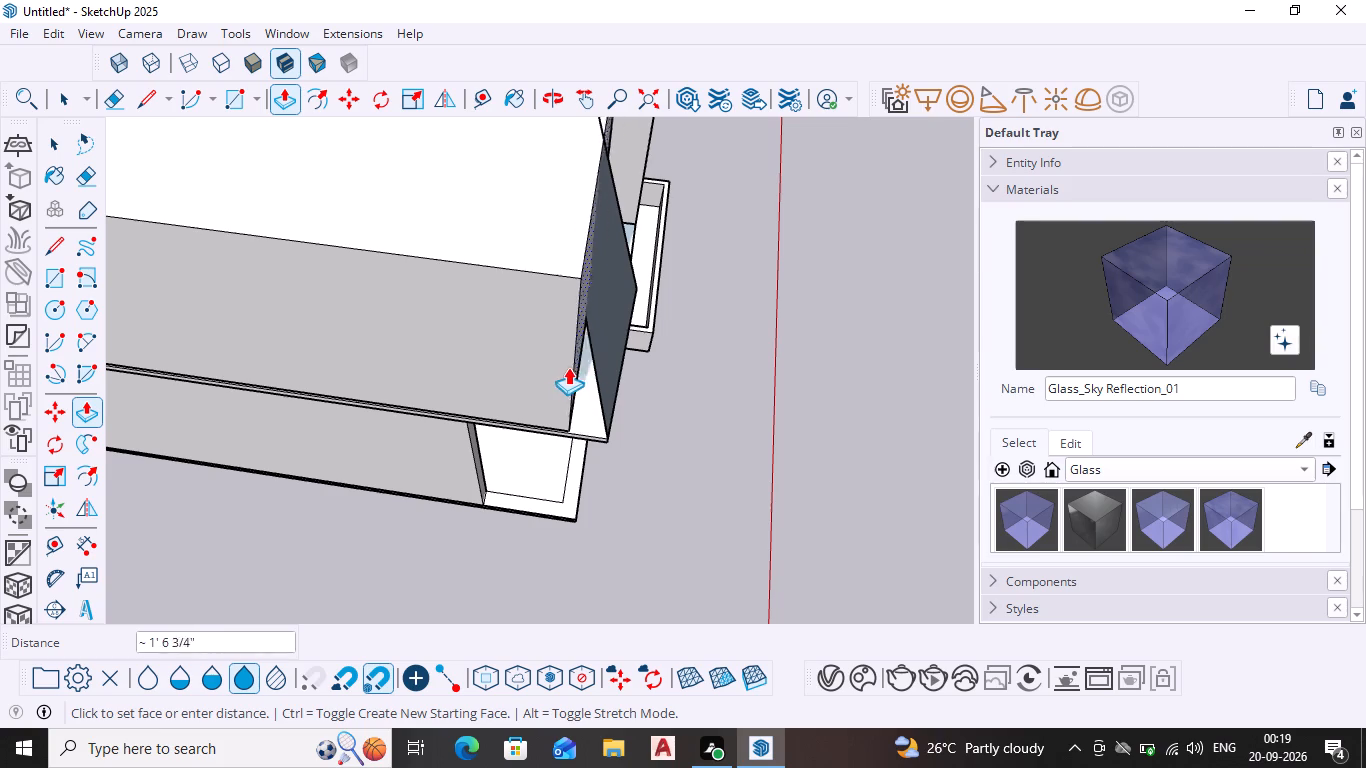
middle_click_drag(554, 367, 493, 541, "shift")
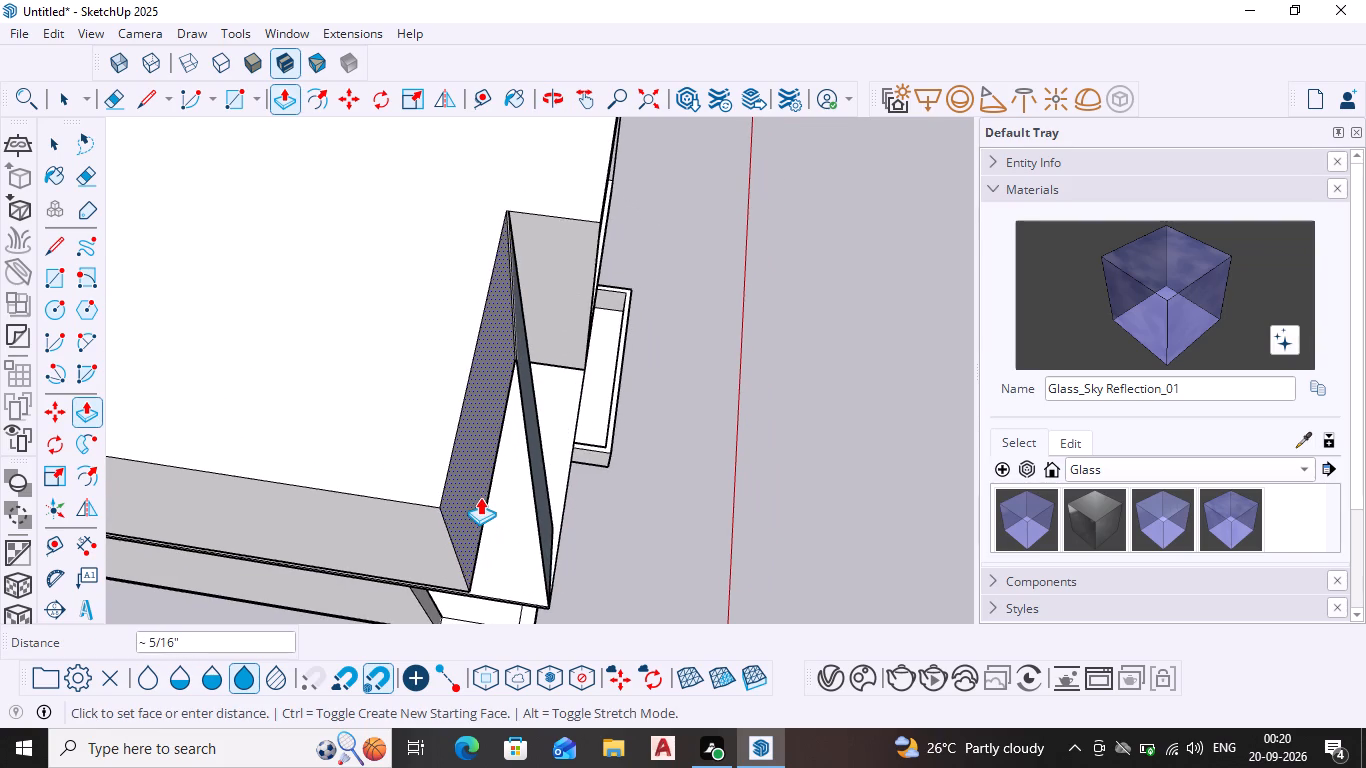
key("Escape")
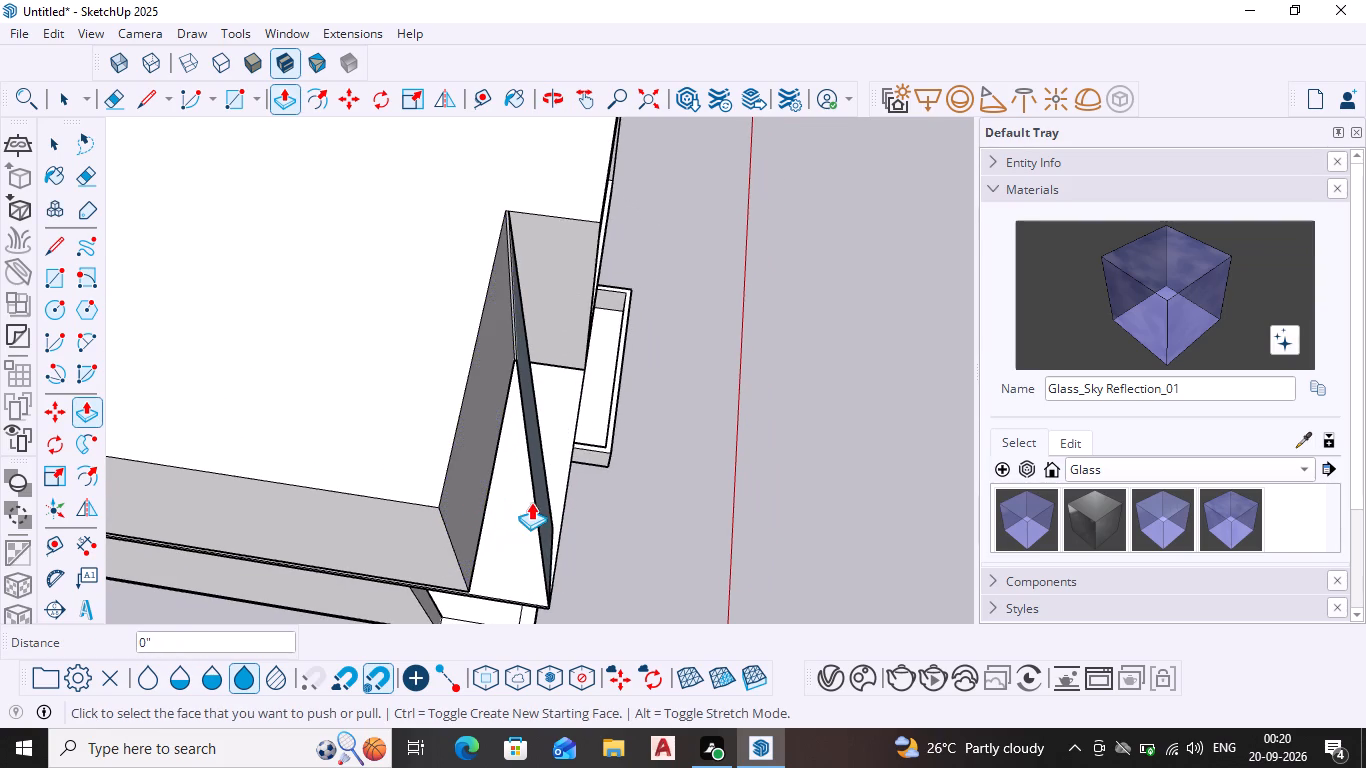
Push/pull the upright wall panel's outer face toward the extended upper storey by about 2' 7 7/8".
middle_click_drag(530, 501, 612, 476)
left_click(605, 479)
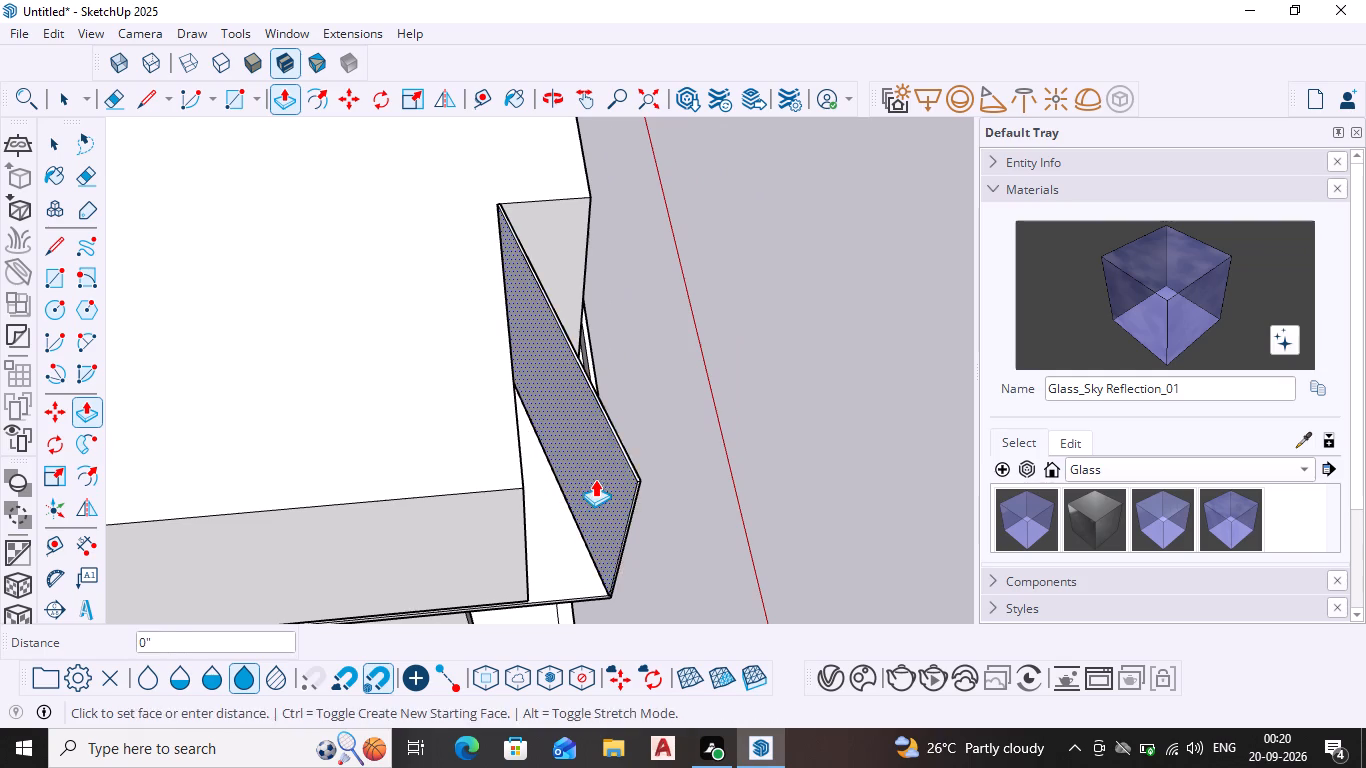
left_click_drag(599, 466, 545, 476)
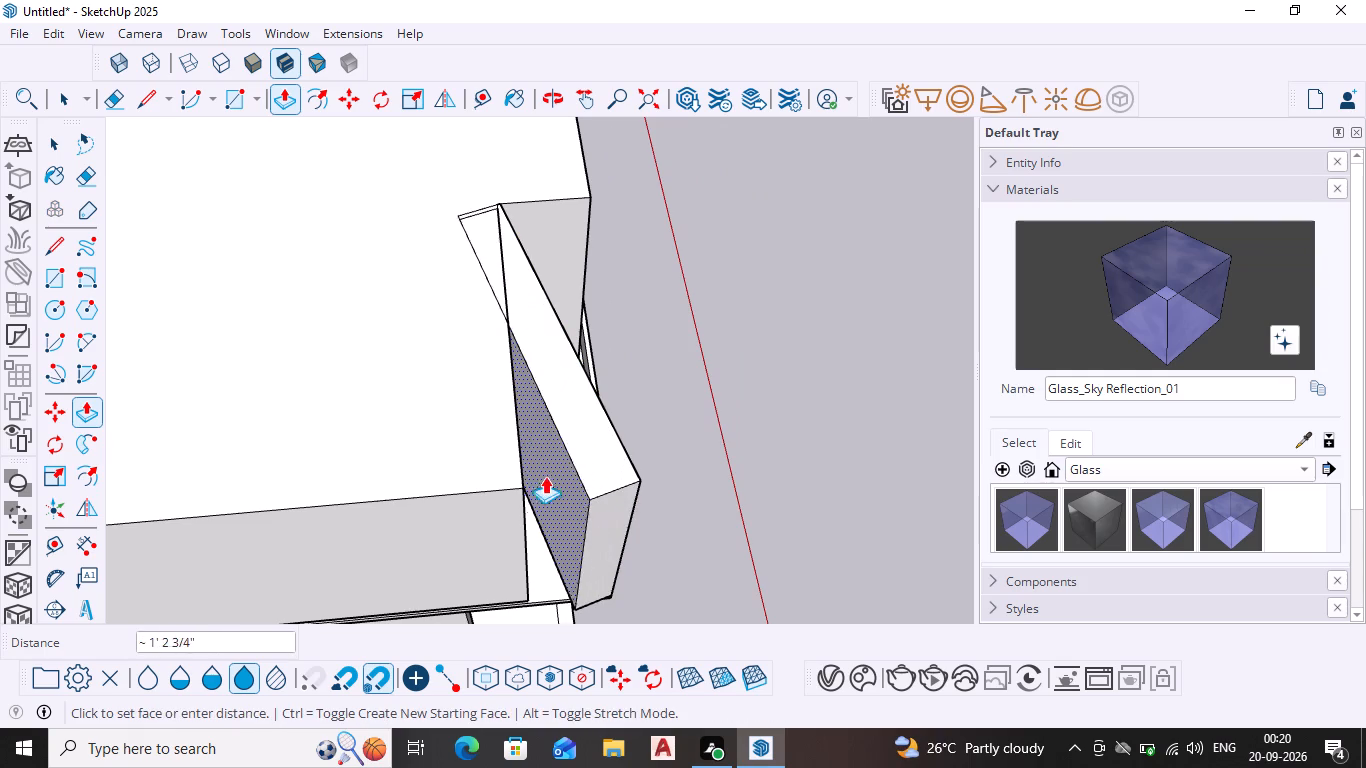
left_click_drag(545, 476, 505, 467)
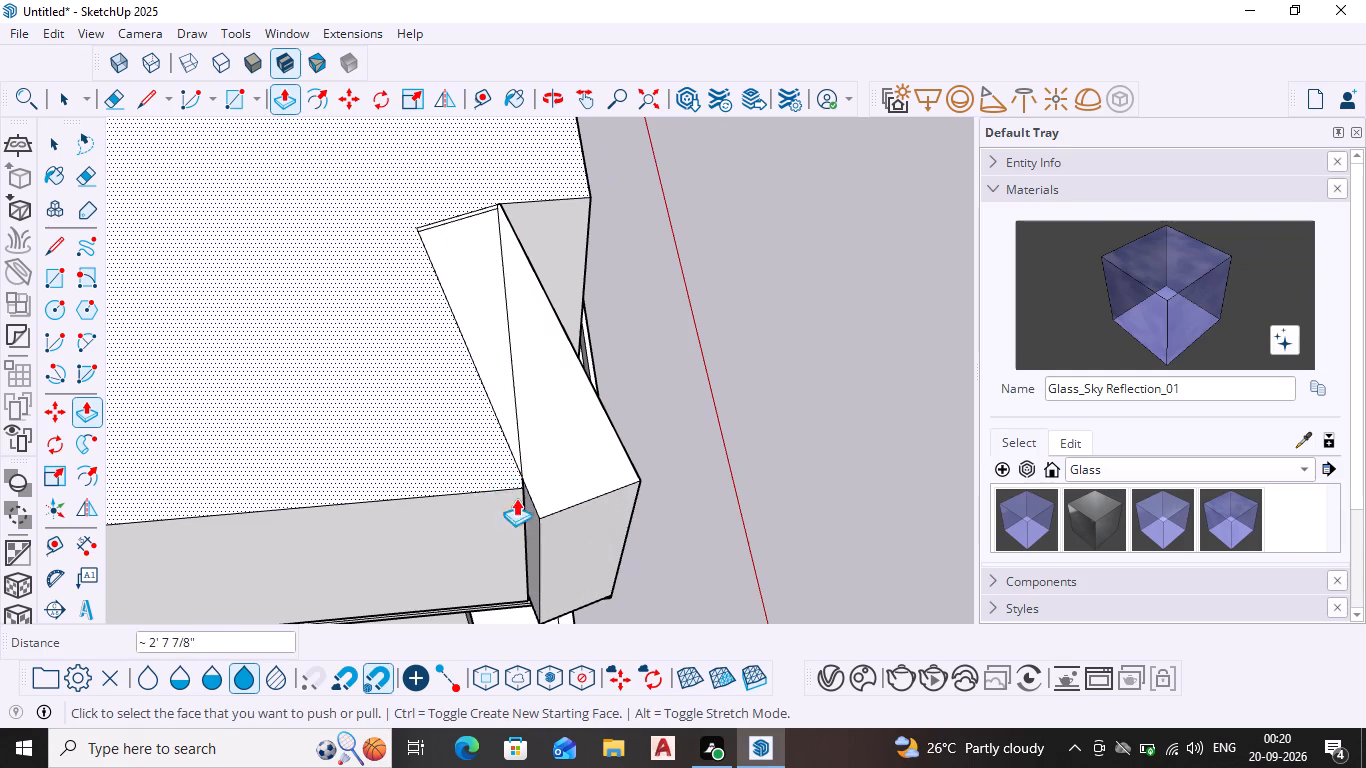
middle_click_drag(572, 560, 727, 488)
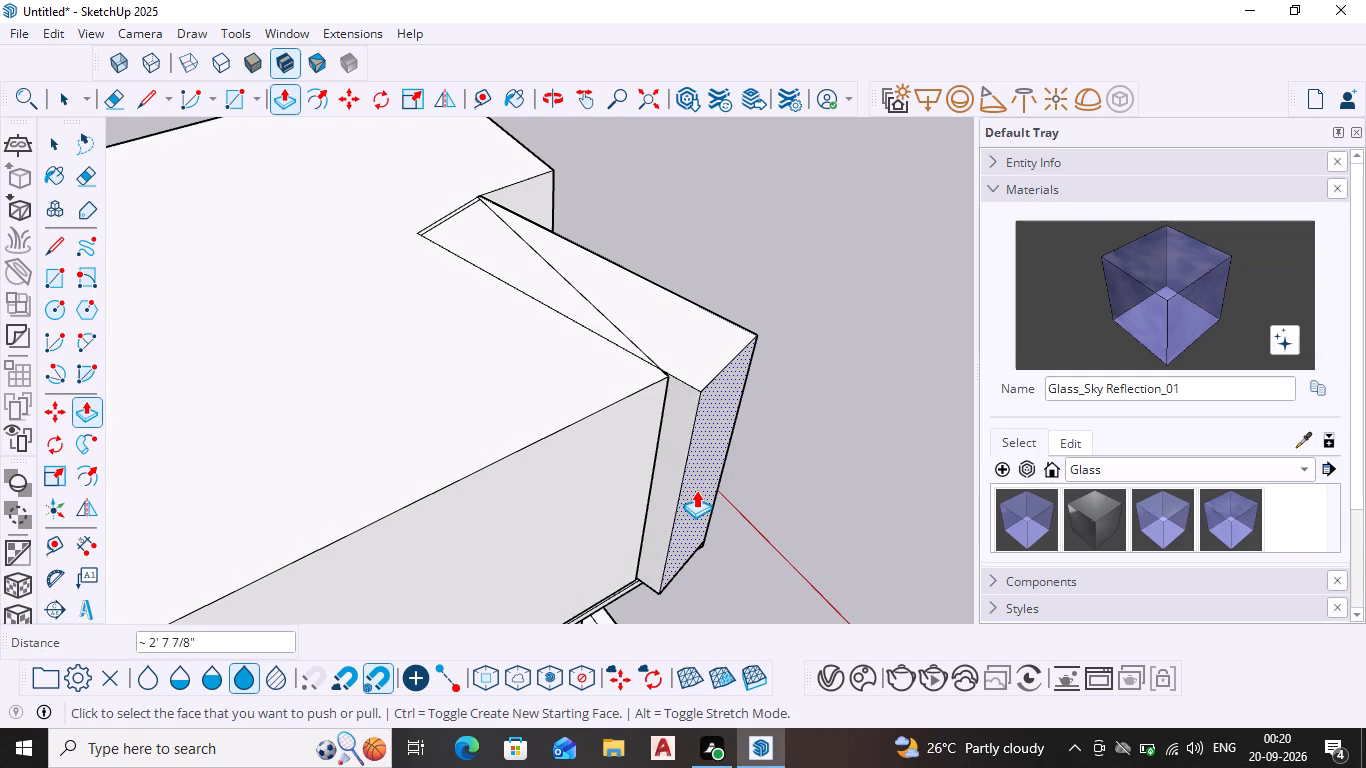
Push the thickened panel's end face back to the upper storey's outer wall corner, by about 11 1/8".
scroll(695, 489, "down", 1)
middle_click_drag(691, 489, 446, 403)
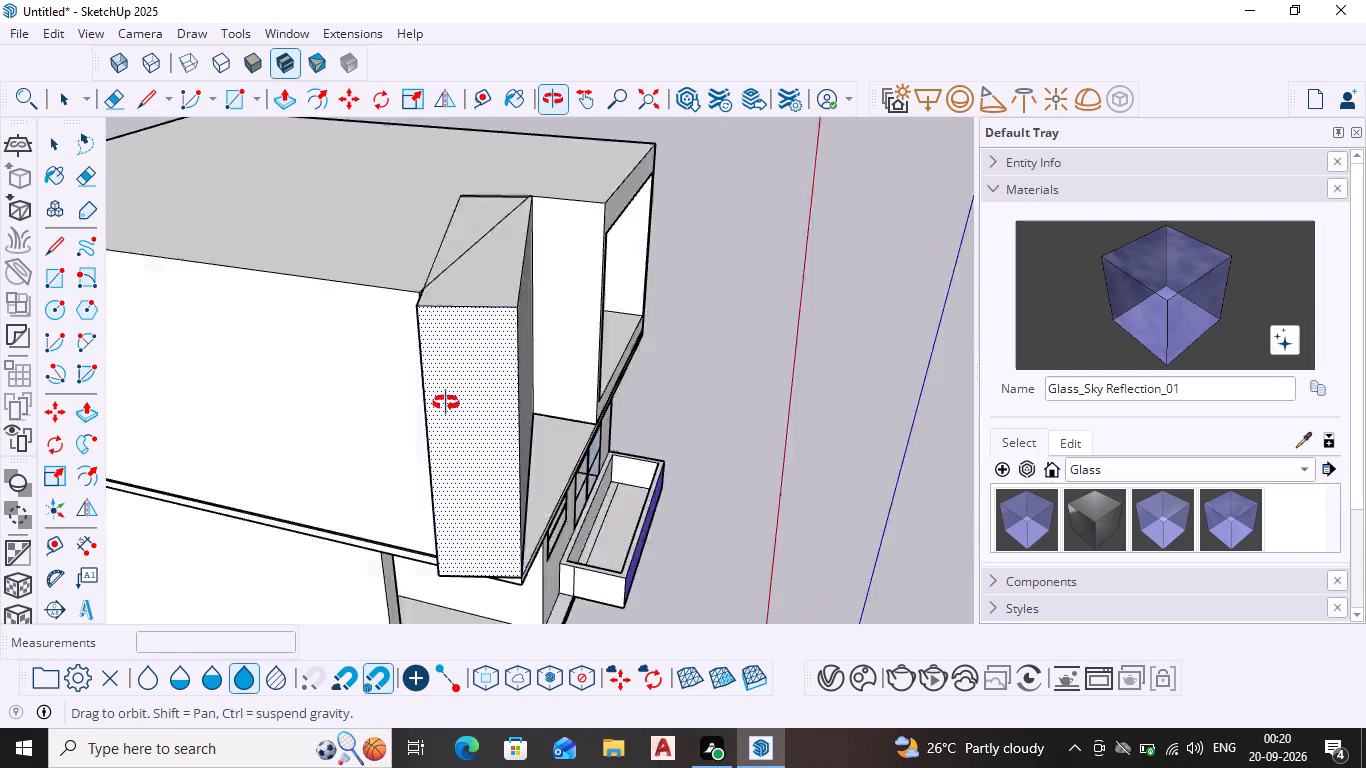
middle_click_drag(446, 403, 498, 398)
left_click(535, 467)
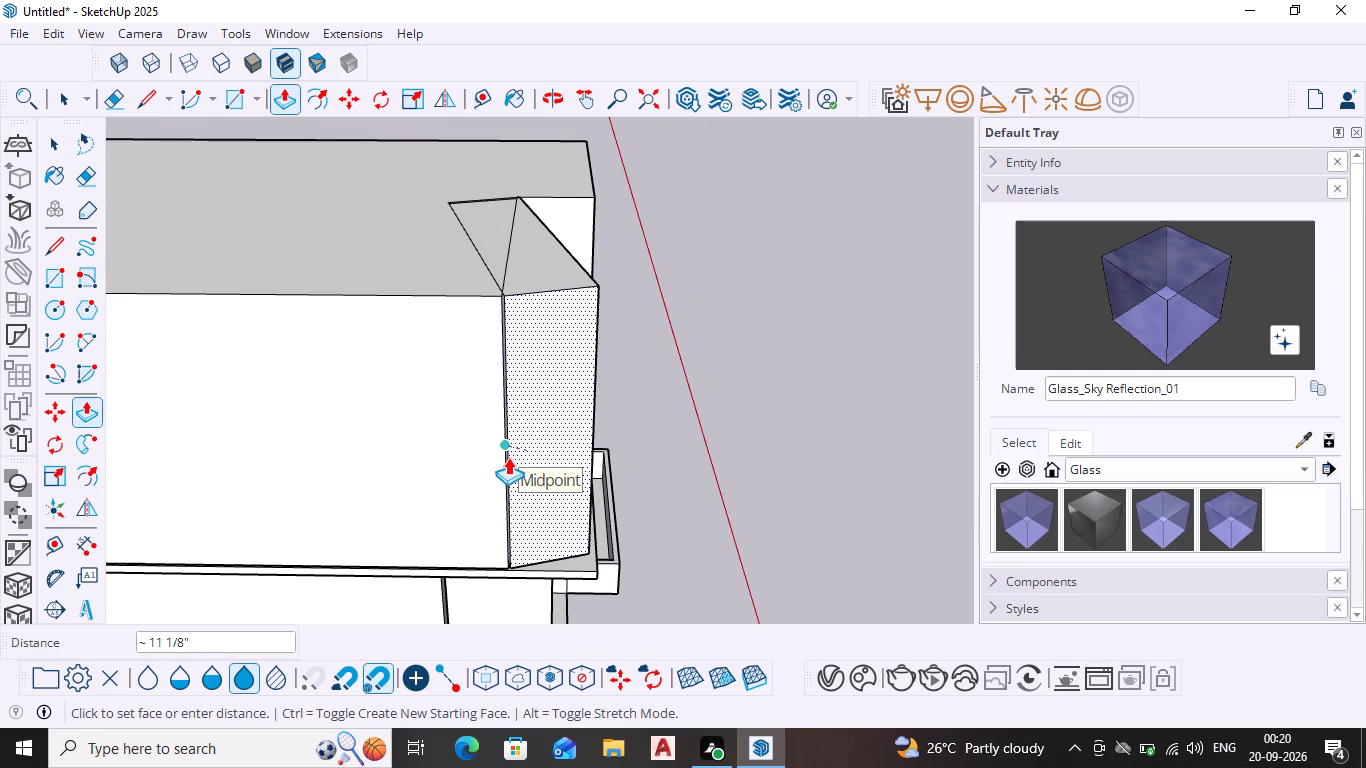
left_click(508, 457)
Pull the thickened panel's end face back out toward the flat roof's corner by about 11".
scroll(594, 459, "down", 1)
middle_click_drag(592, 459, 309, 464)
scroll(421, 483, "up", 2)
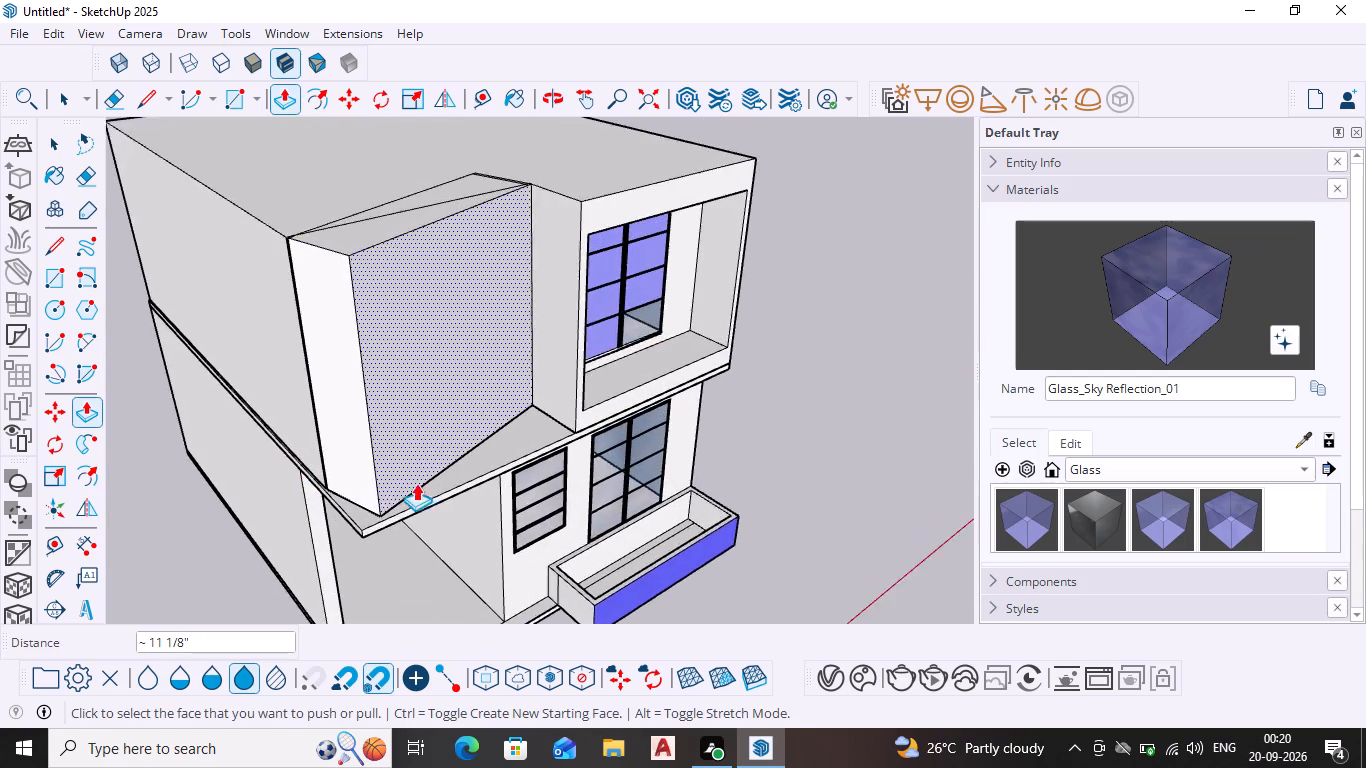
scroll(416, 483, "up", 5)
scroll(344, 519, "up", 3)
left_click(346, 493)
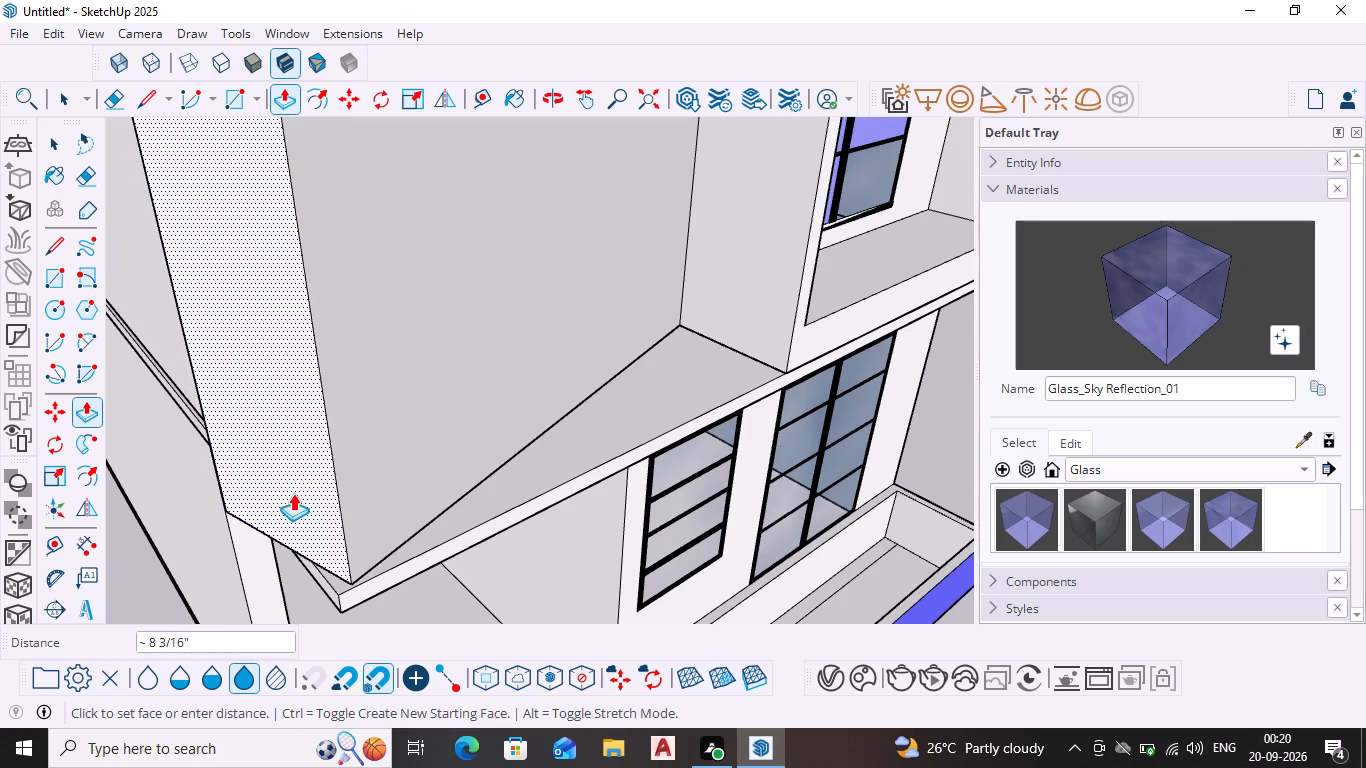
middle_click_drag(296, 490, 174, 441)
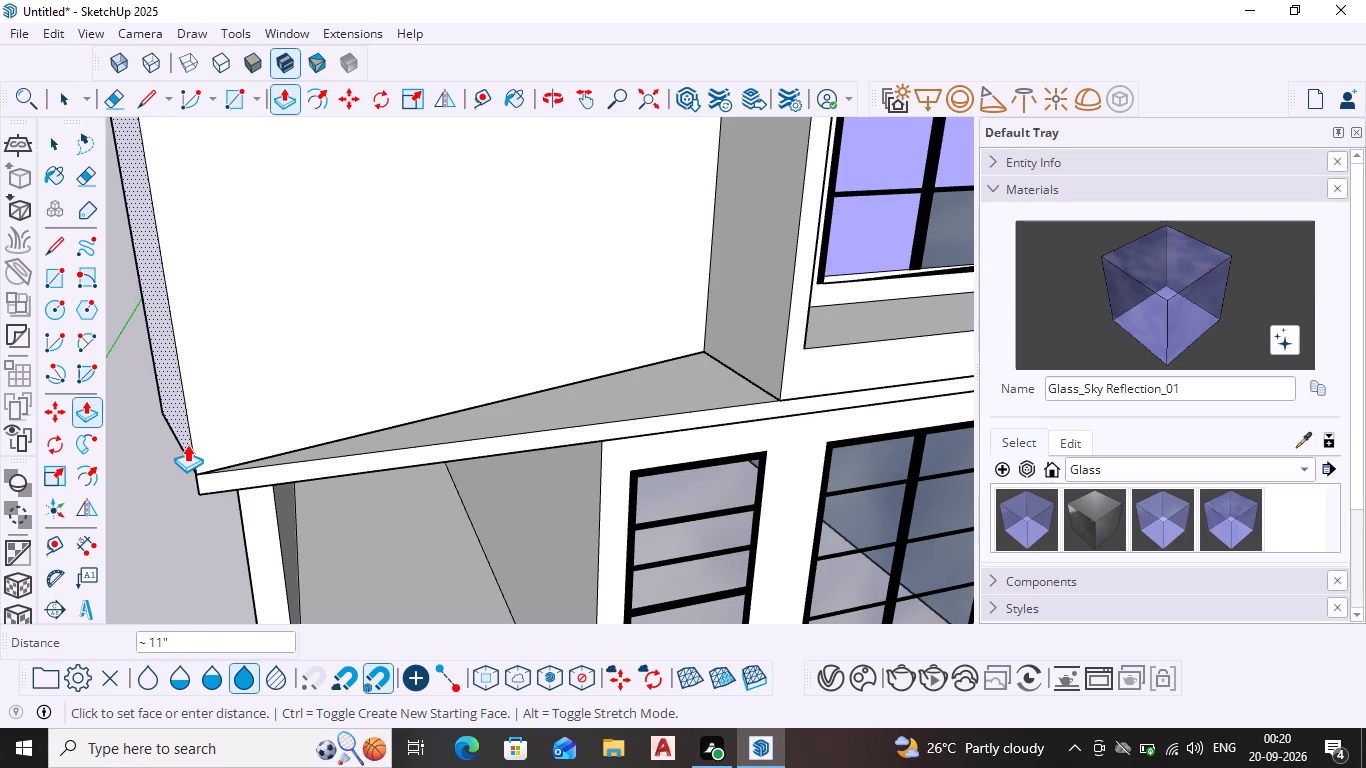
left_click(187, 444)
Undo the recent push/pull edits on the upright panel, including its thickness.
middle_click_drag(241, 464, 253, 460)
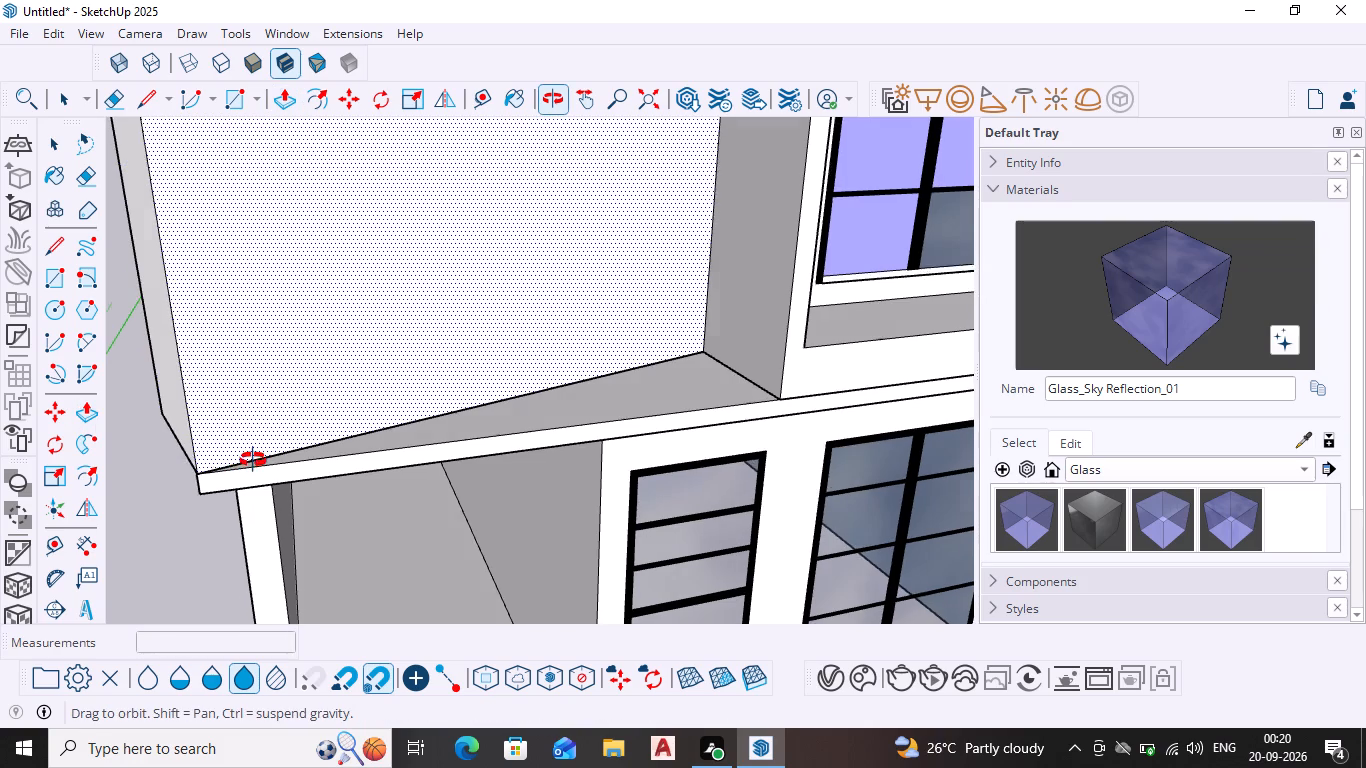
middle_click_drag(253, 460, 232, 466)
middle_click_drag(233, 458, 445, 439)
scroll(303, 451, "down", 1)
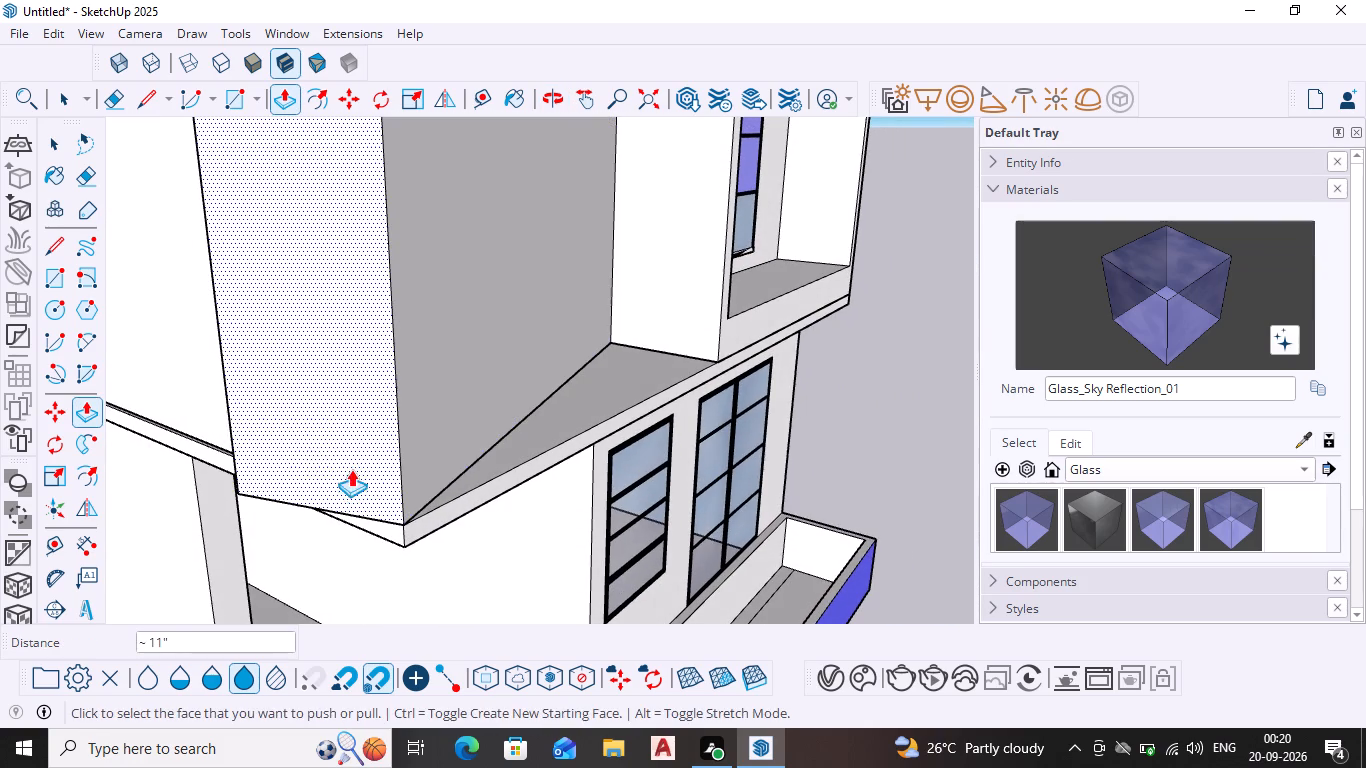
left_click(307, 442)
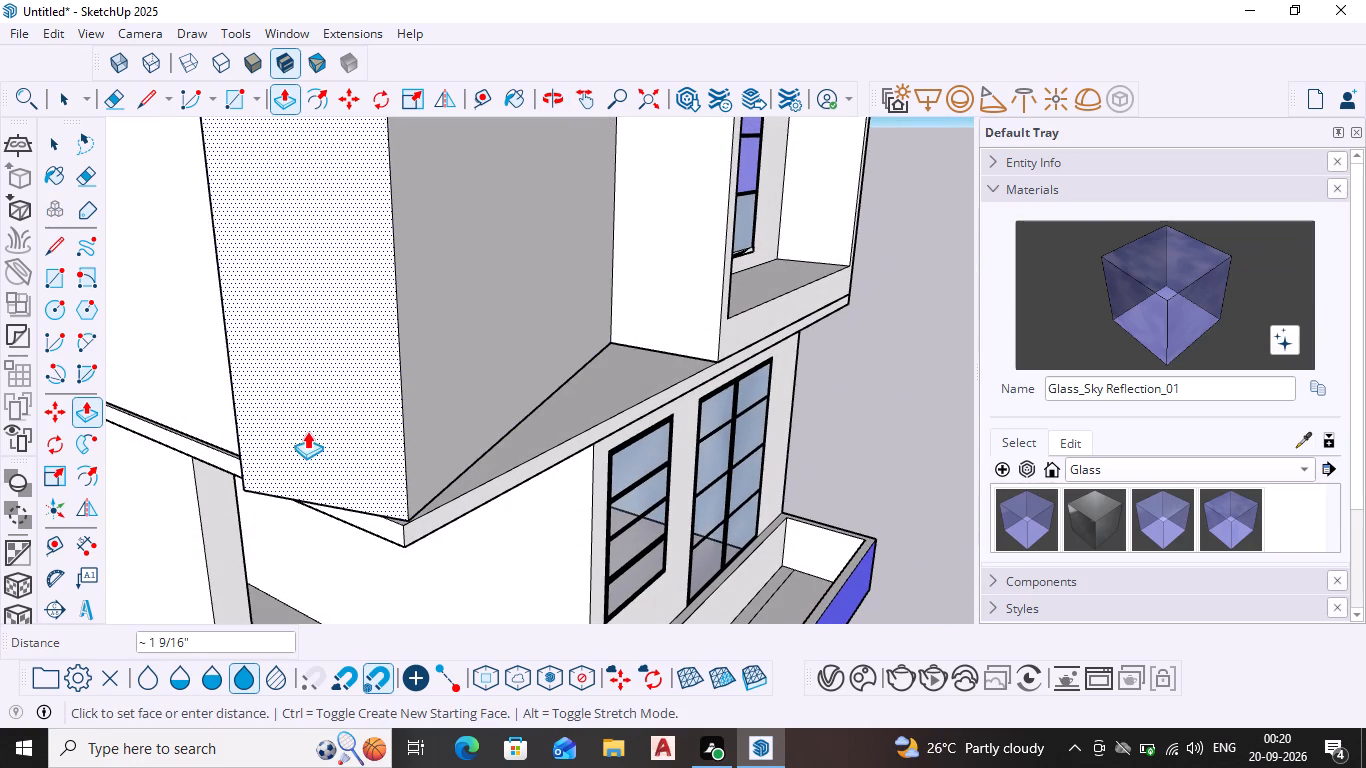
key("ctrl+z")
key("ctrl+z")
key("ctrl+z")
key("ctrl+z")
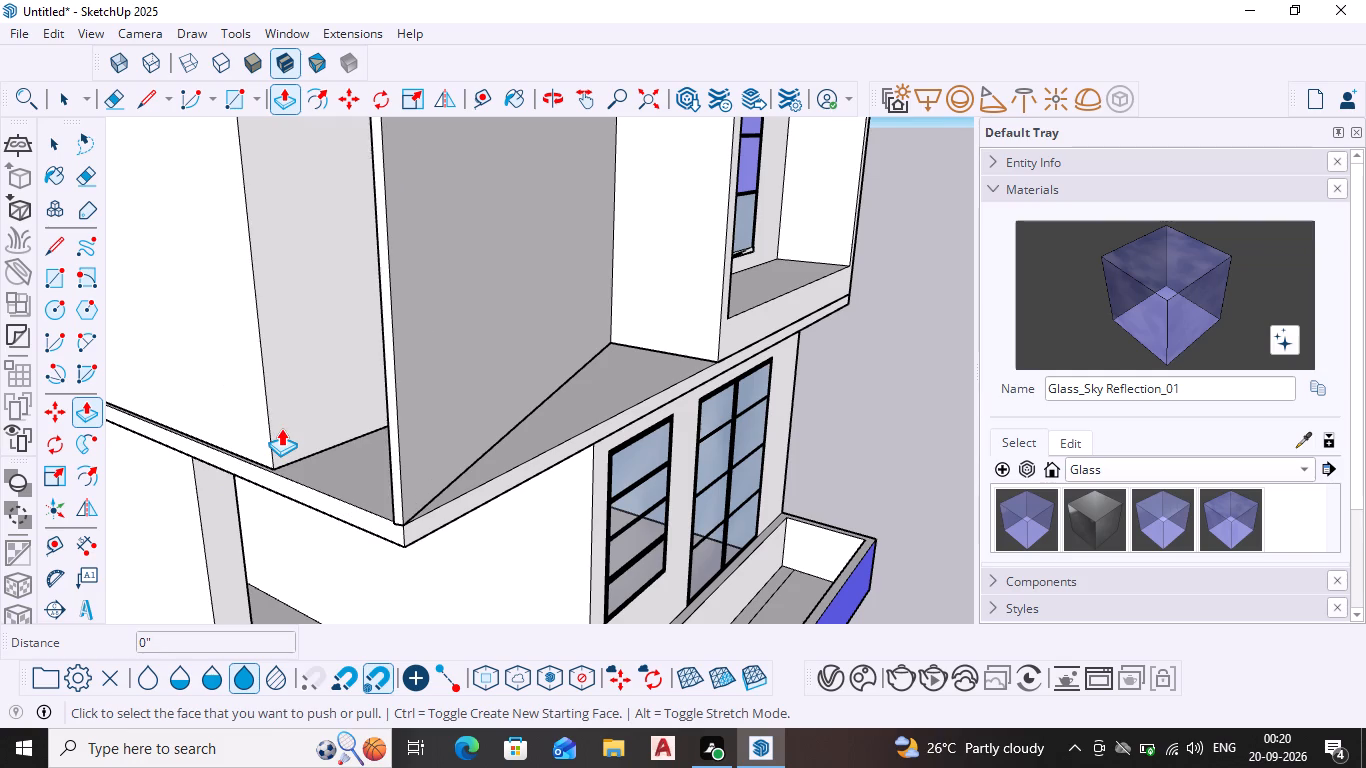
key("ctrl+z")
key("ctrl+z")
Examine the upright panel, the upper storey and the triangular strip of flat roof between them and the house front.
middle_click_drag(509, 404, 440, 413)
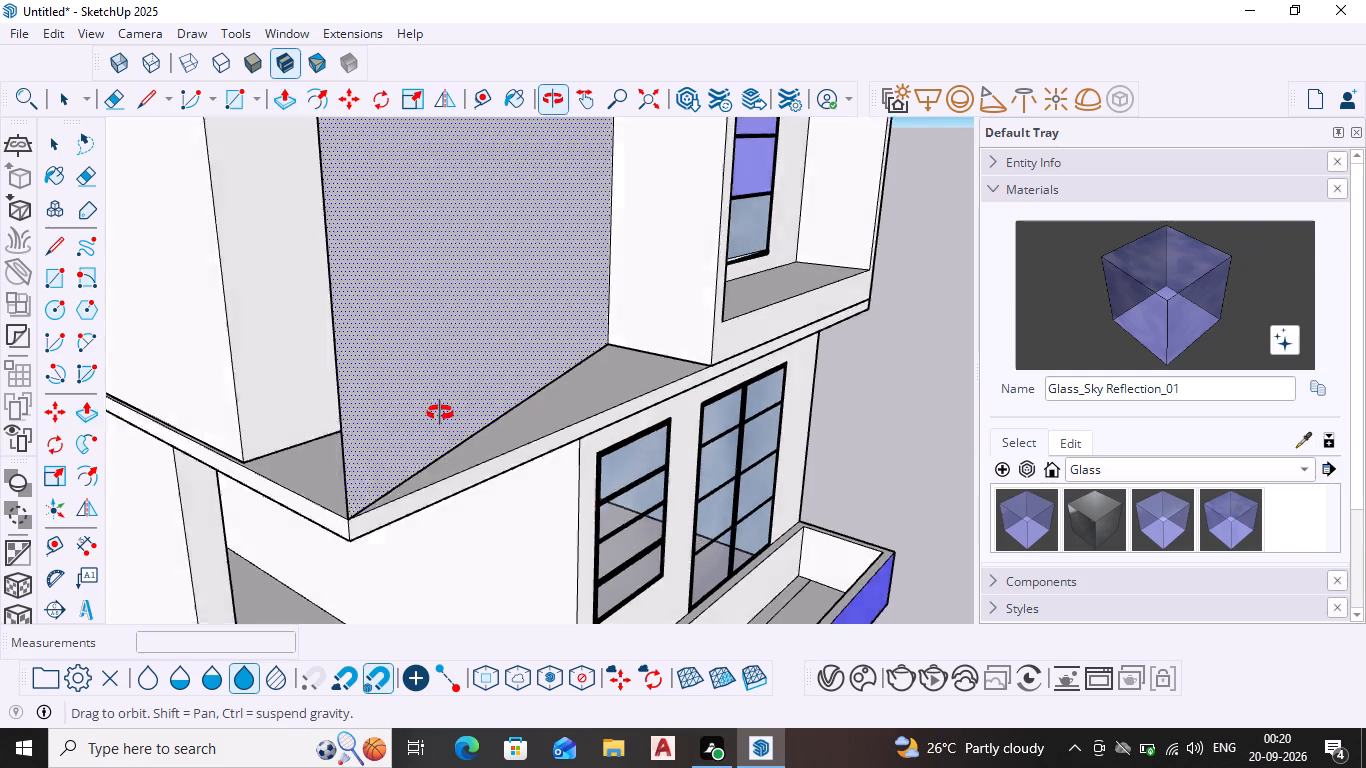
middle_click_drag(440, 413, 307, 466)
scroll(318, 407, "down", 8)
middle_click_drag(350, 391, 338, 343)
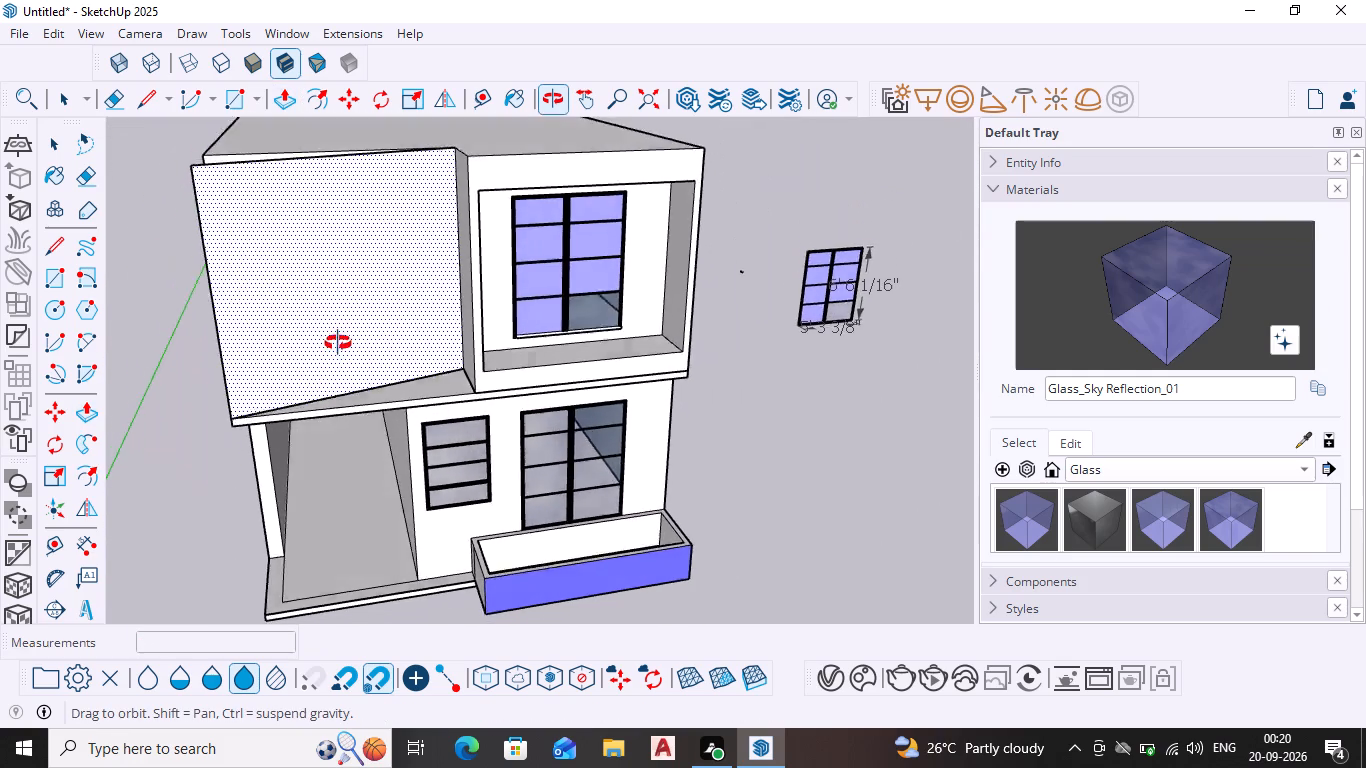
middle_click_drag(338, 343, 338, 335)
scroll(331, 342, "up", 3)
key("Escape")
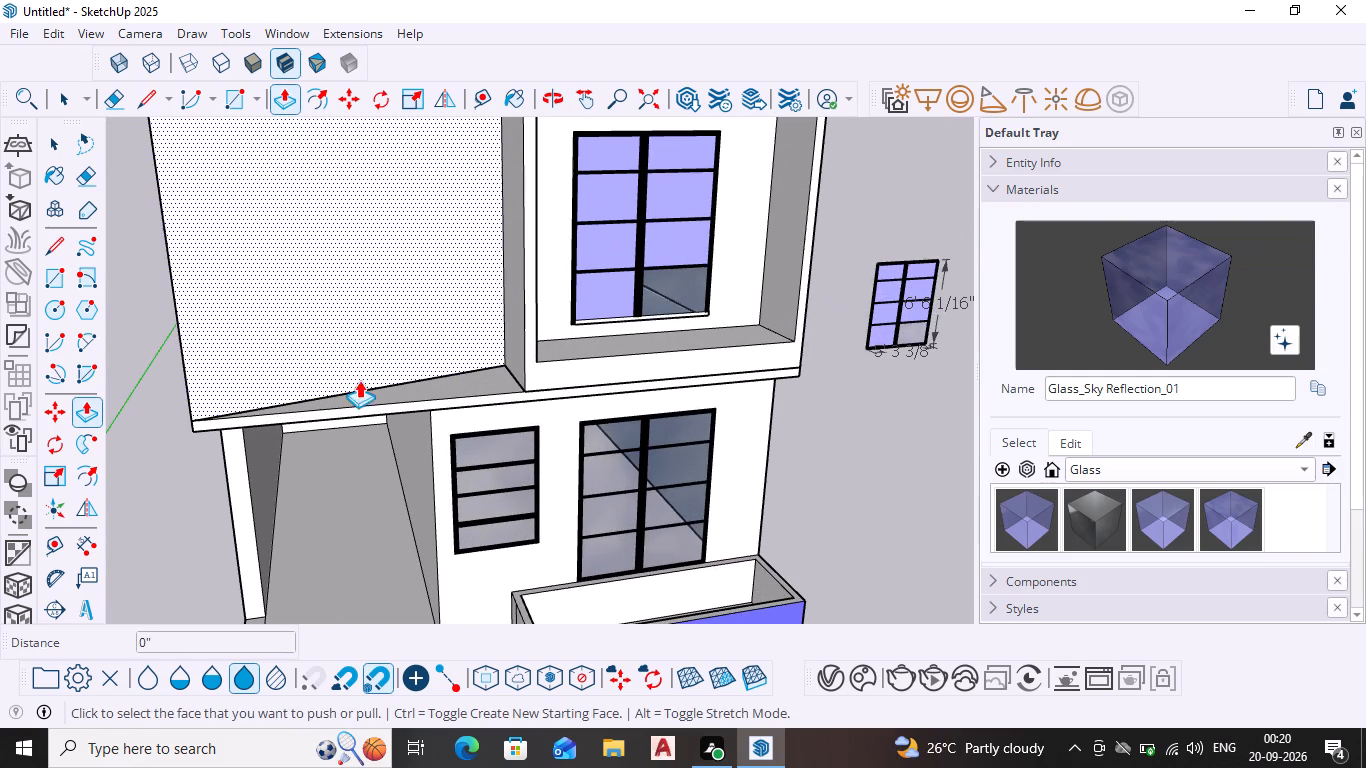
key("space")
scroll(482, 423, "down", 3)
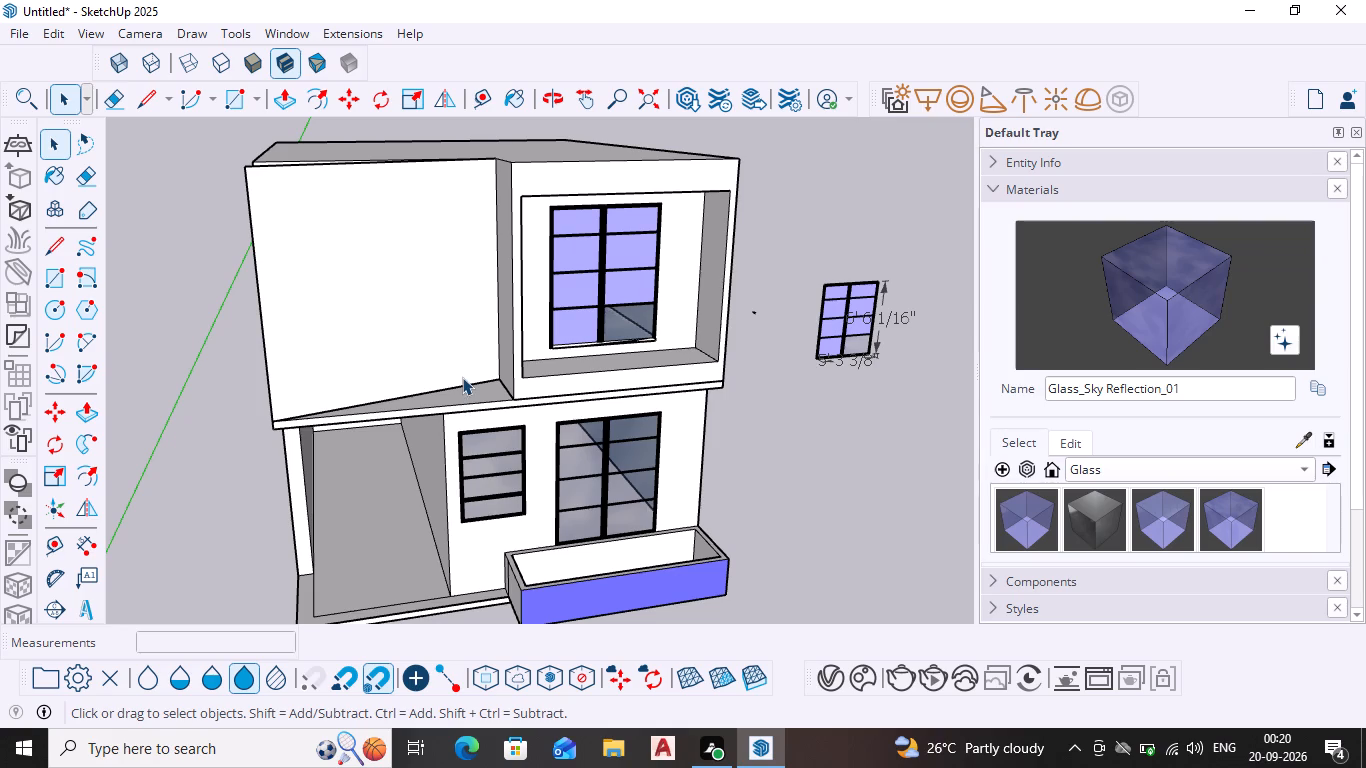
scroll(514, 347, "up", 3)
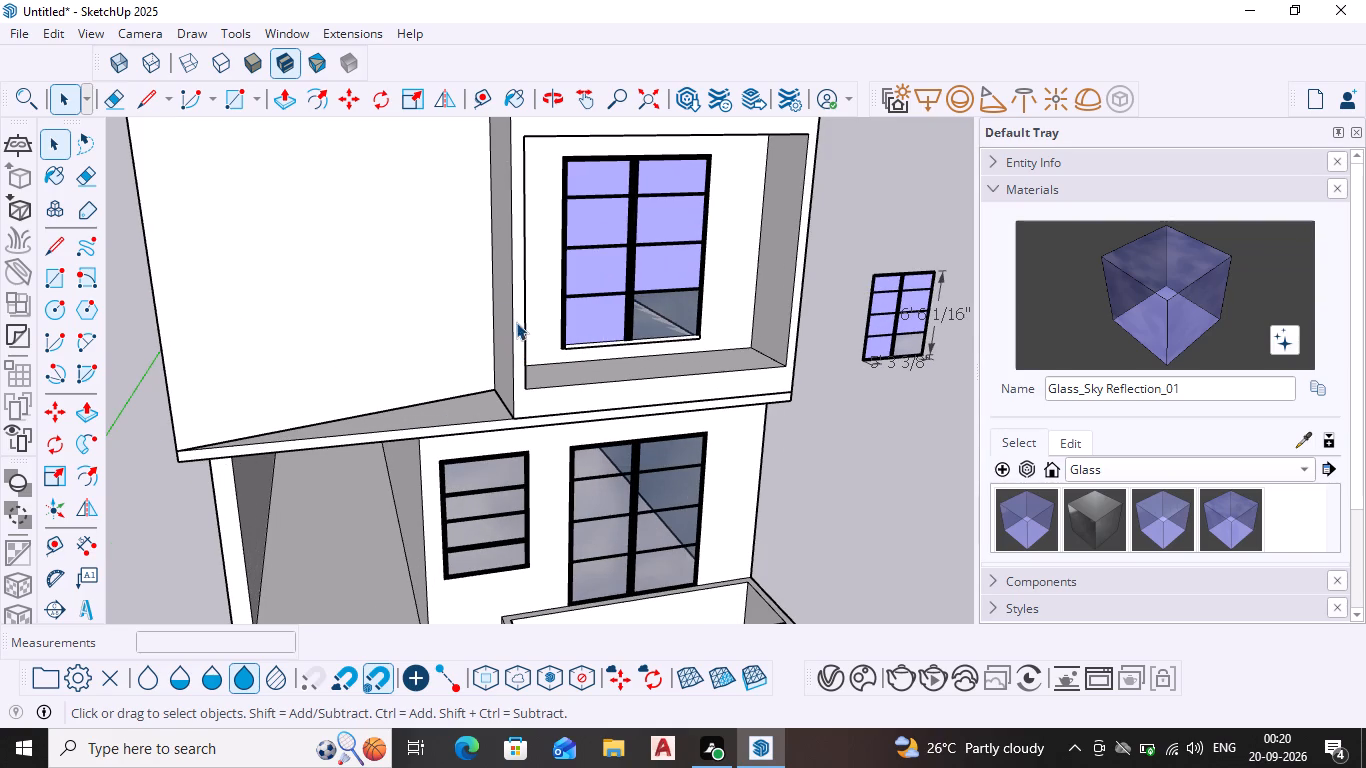
middle_click_drag(514, 322, 490, 330)
scroll(498, 335, "down", 8)
middle_click_drag(506, 424, 501, 364)
scroll(497, 343, "up", 2)
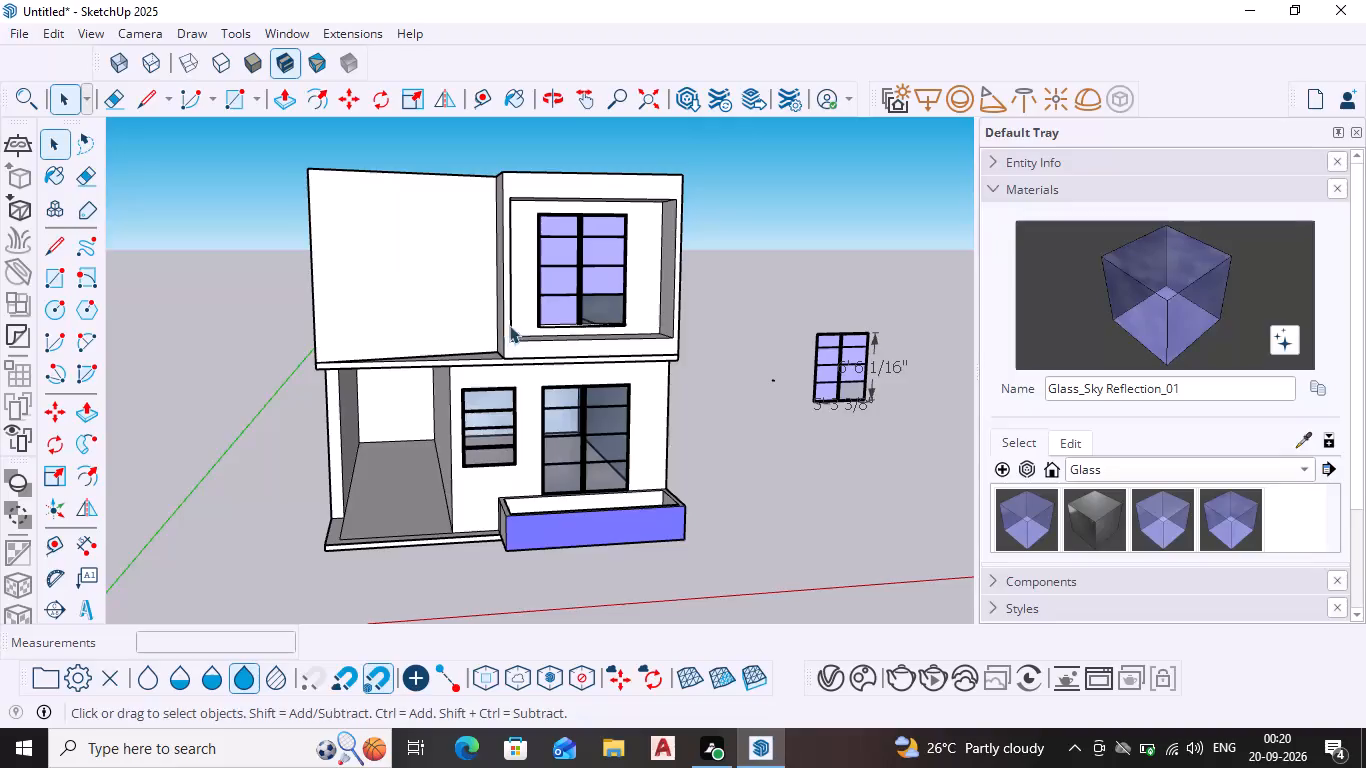
middle_click_drag(509, 325, 474, 340)
scroll(479, 345, "up", 4)
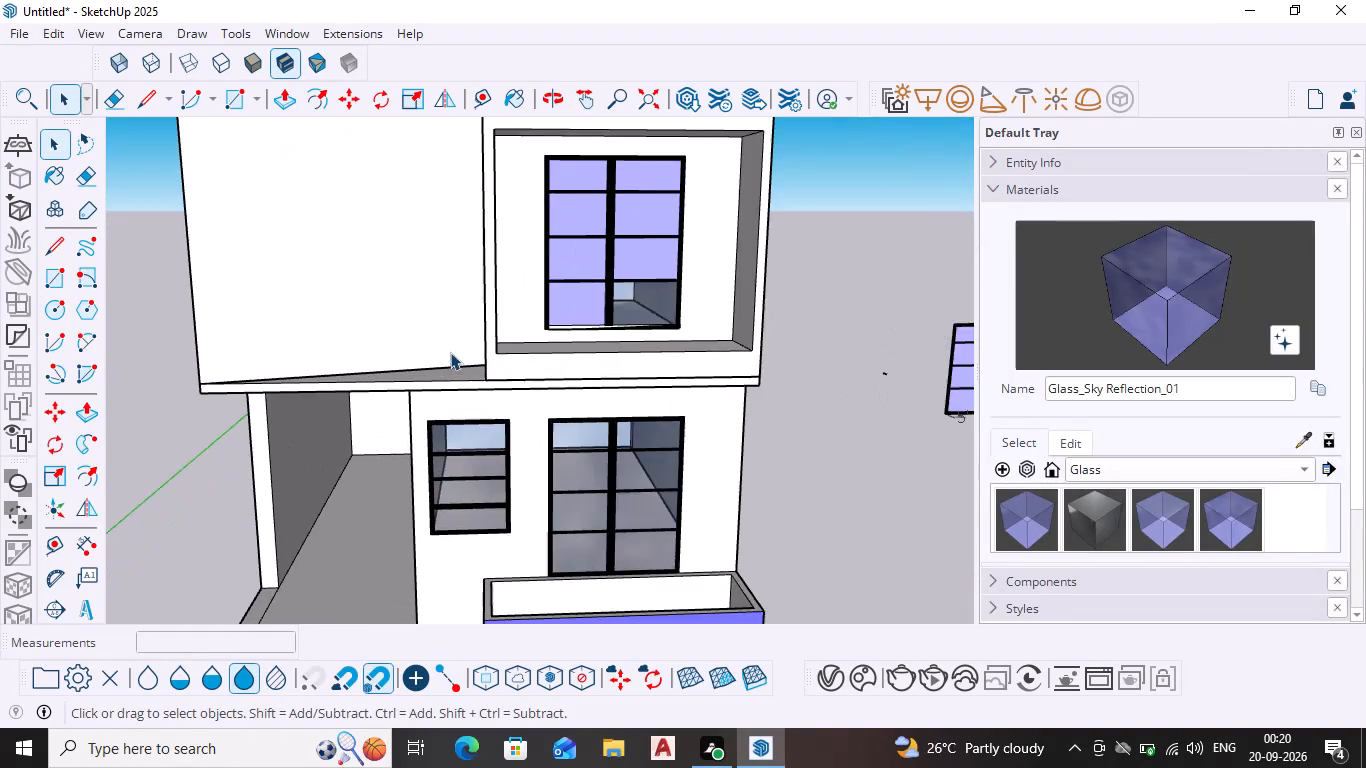
scroll(450, 352, "up", 1)
middle_click_drag(405, 371, 430, 500)
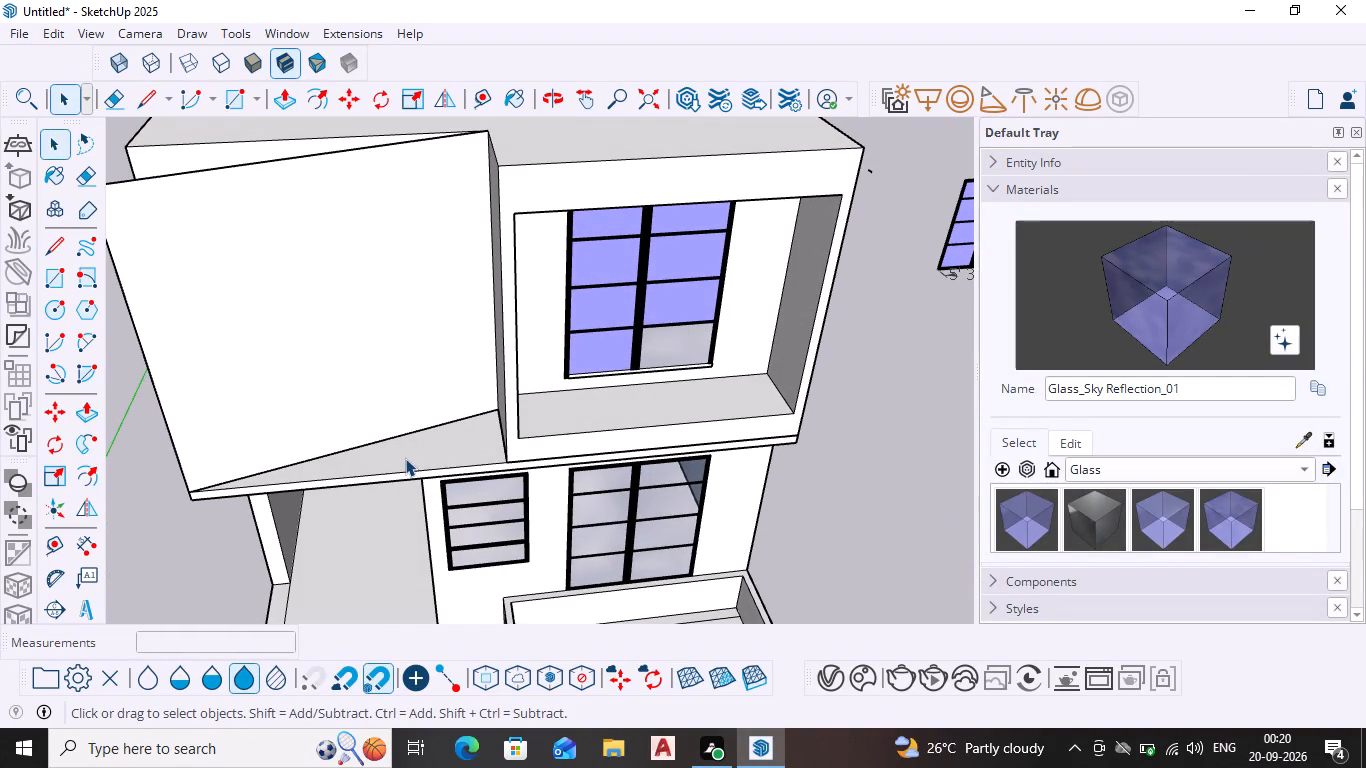
scroll(407, 452, "up", 1)
middle_click_drag(409, 460, 426, 502)
scroll(421, 455, "up", 4)
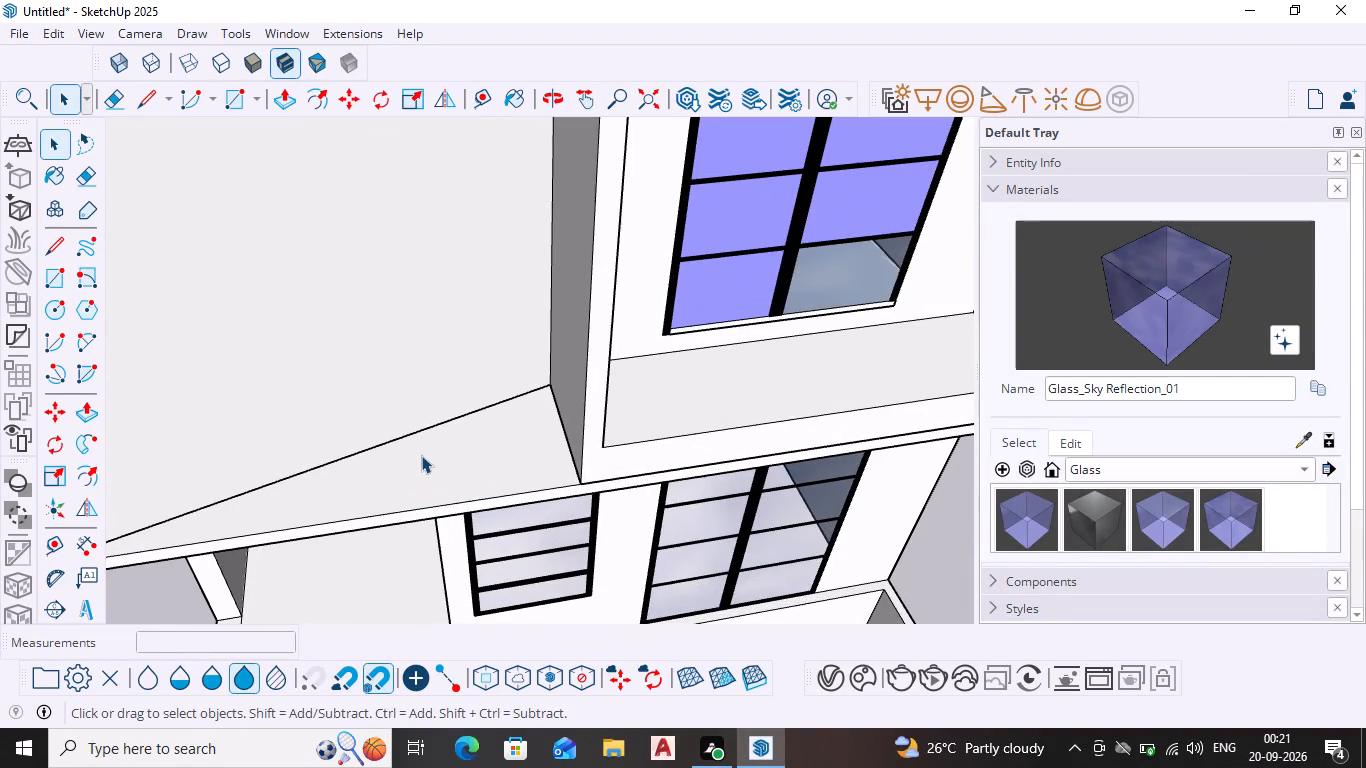
scroll(525, 449, "down", 3)
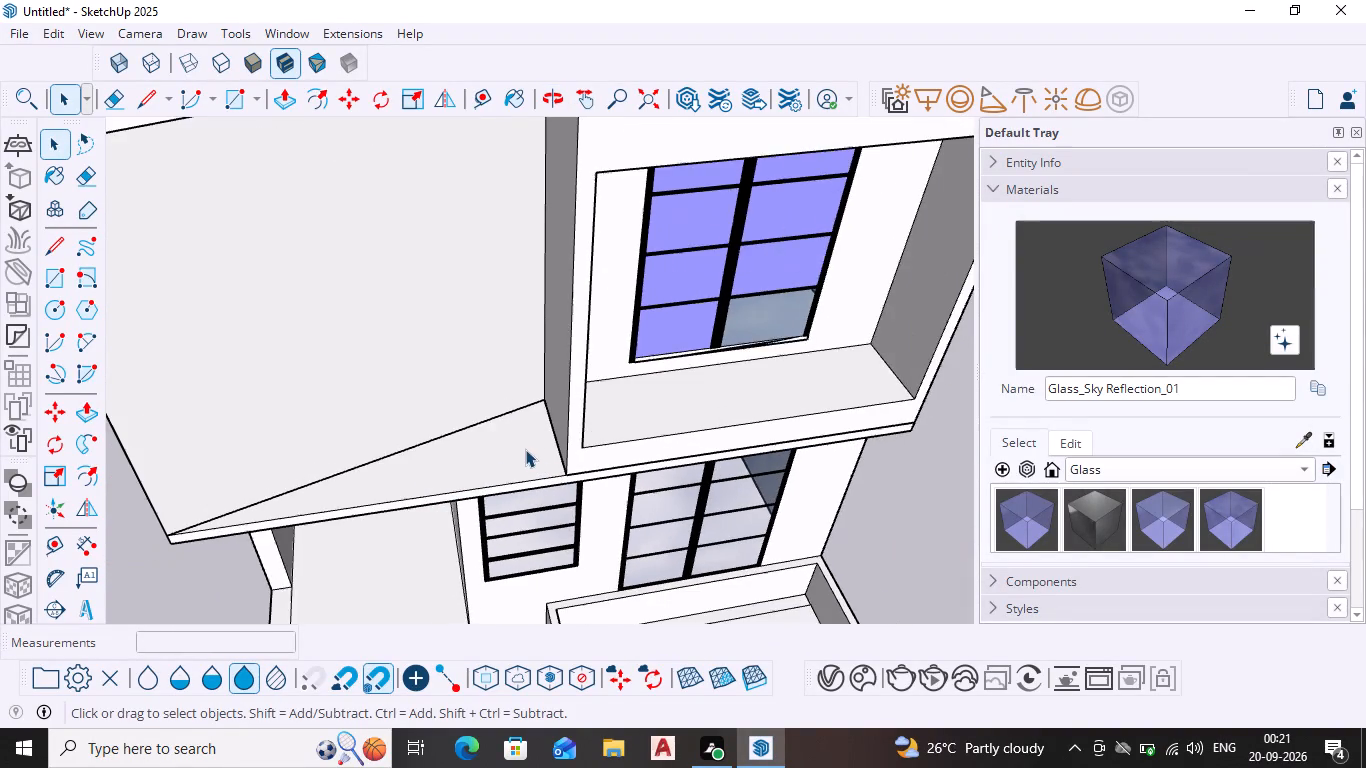
scroll(516, 455, "down", 5)
middle_click_drag(501, 465, 500, 434)
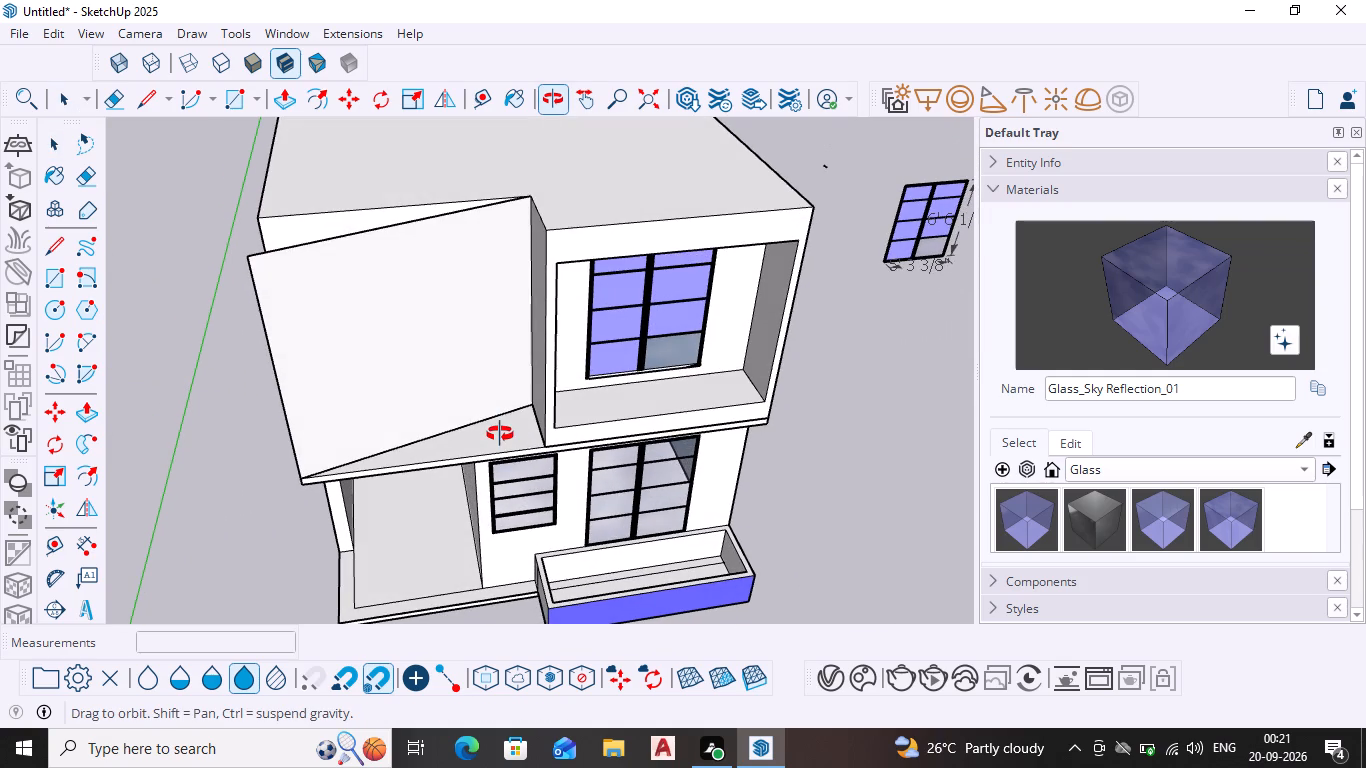
middle_click_drag(500, 434, 495, 372)
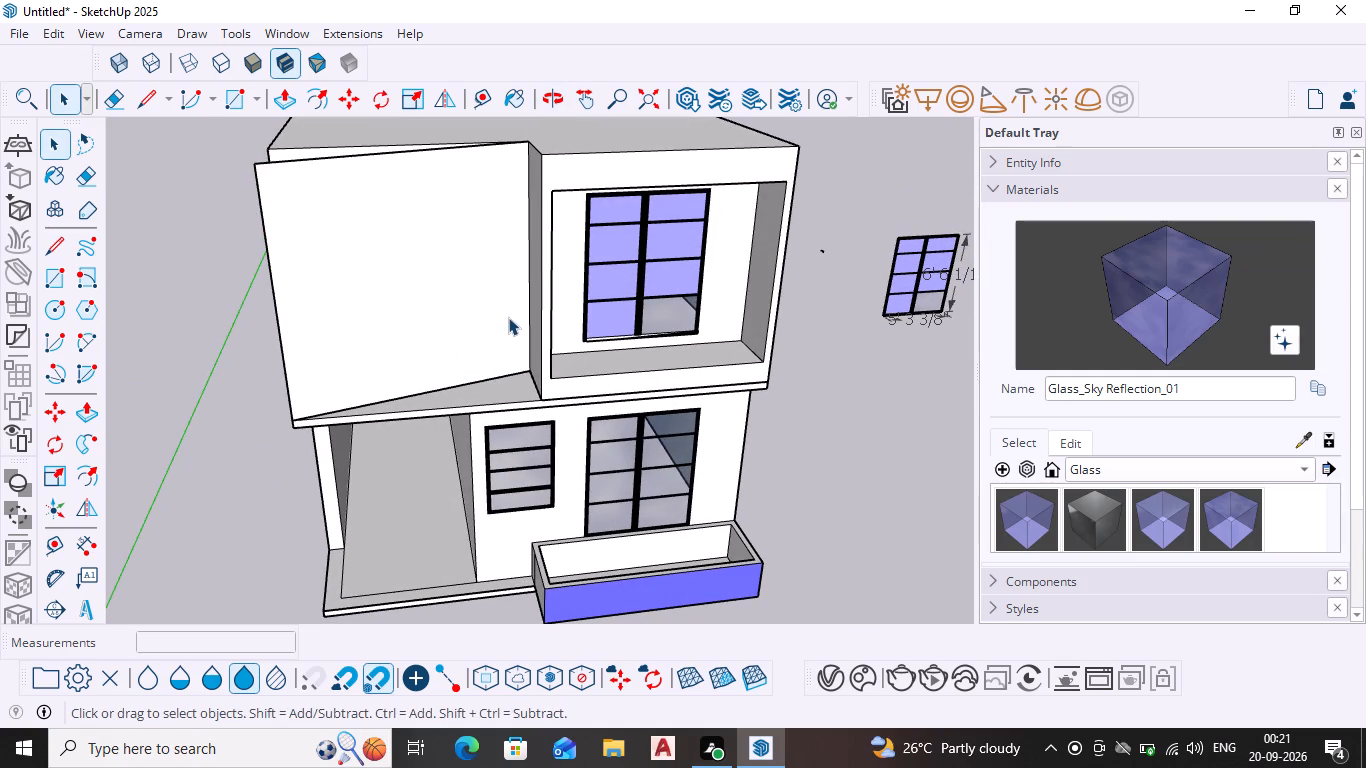
Group all the connected geometry of the upper storey, including the angled upright wall panel.
scroll(507, 317, "down", 1)
middle_click_drag(507, 317, 524, 563)
scroll(521, 427, "down", 3)
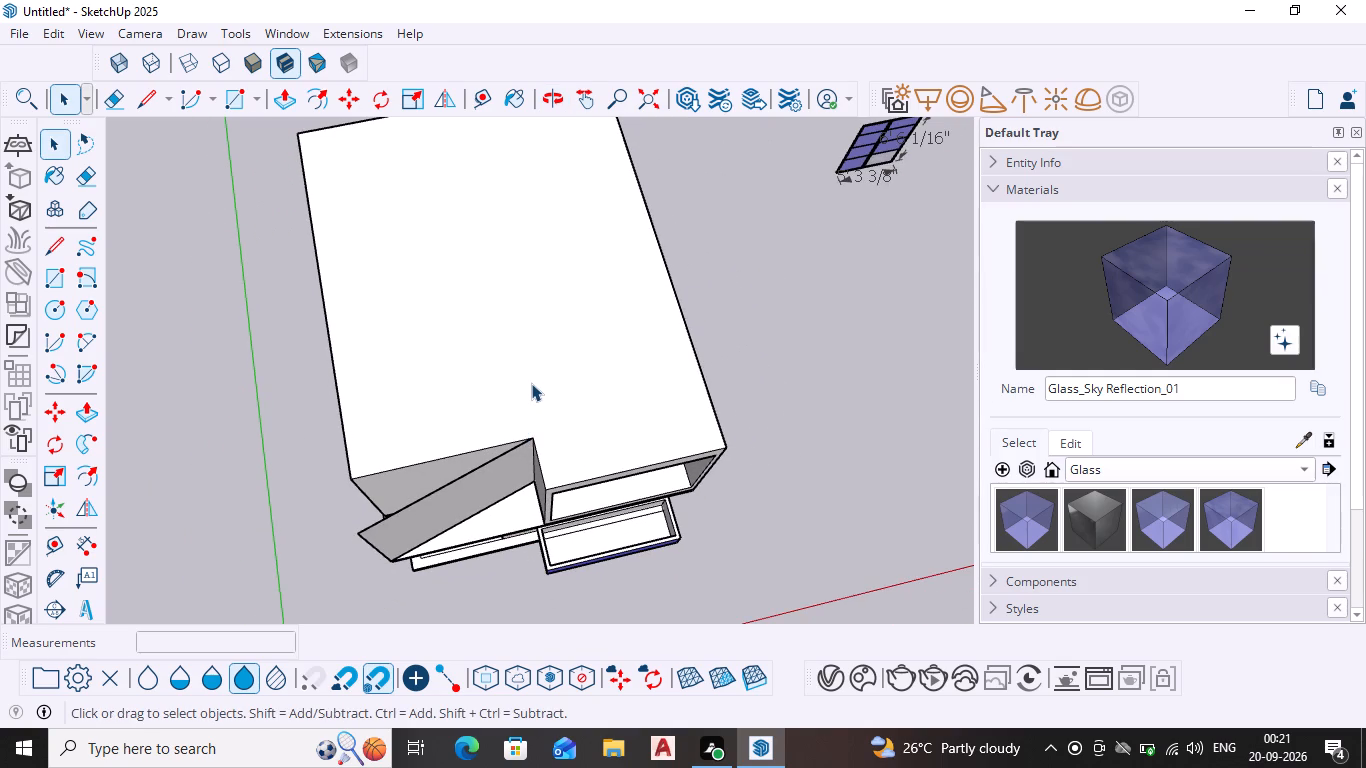
left_click(531, 383)
triple_click(531, 381)
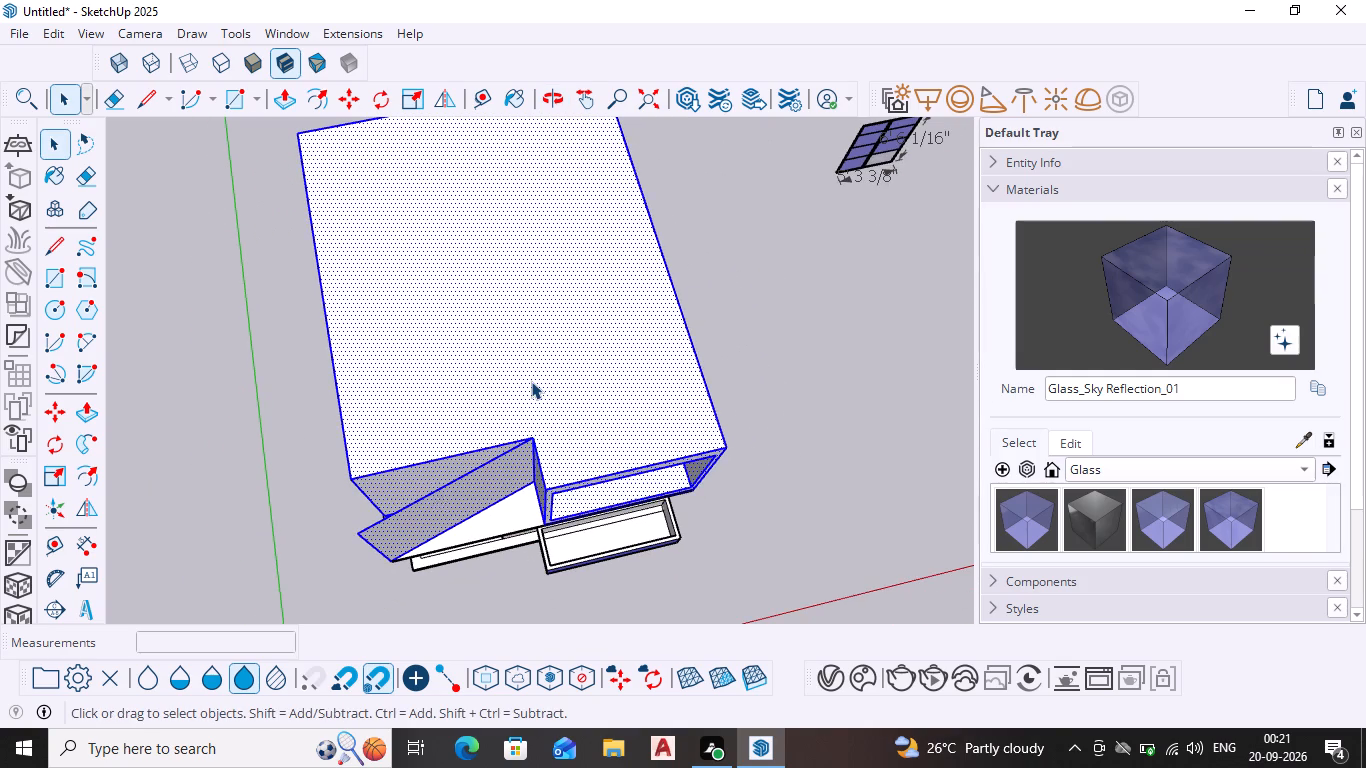
left_click(531, 381)
right_click(531, 381)
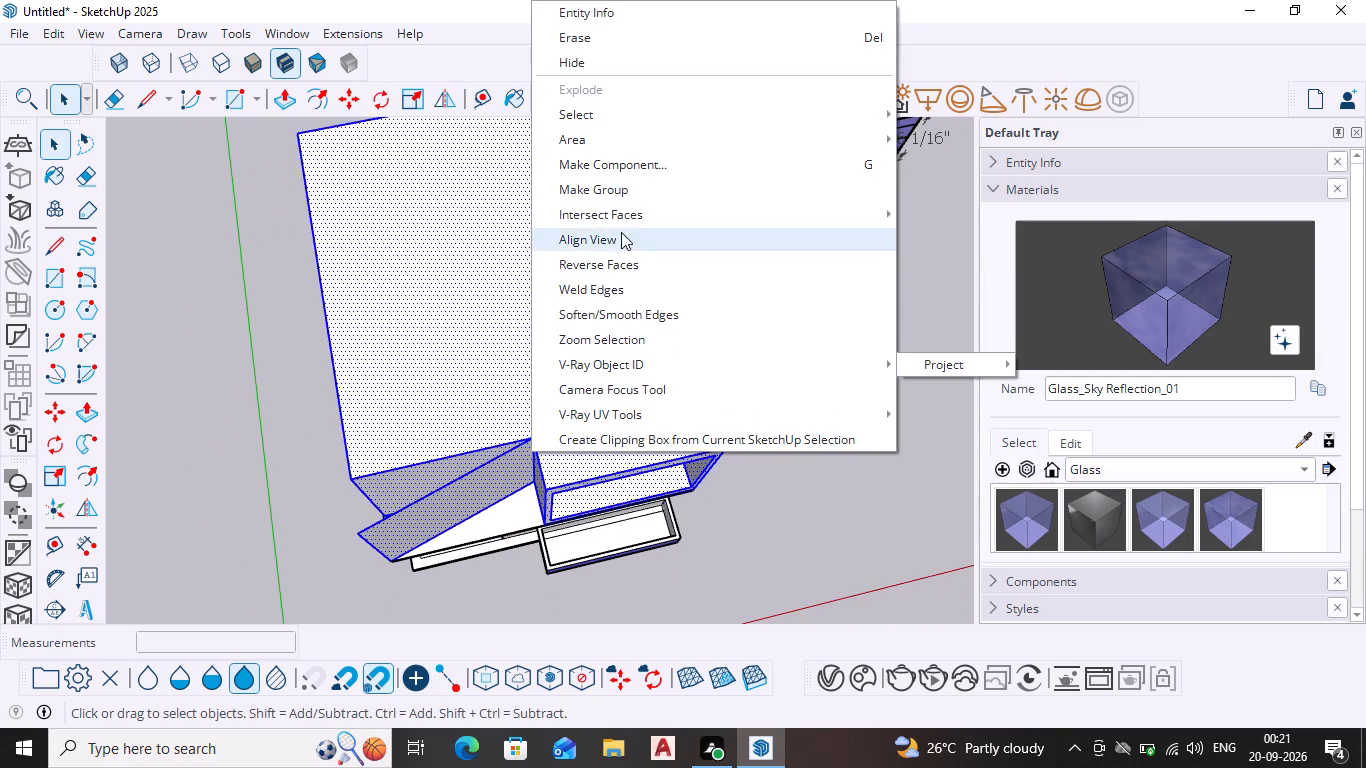
left_click(629, 191)
scroll(613, 308, "down", 2)
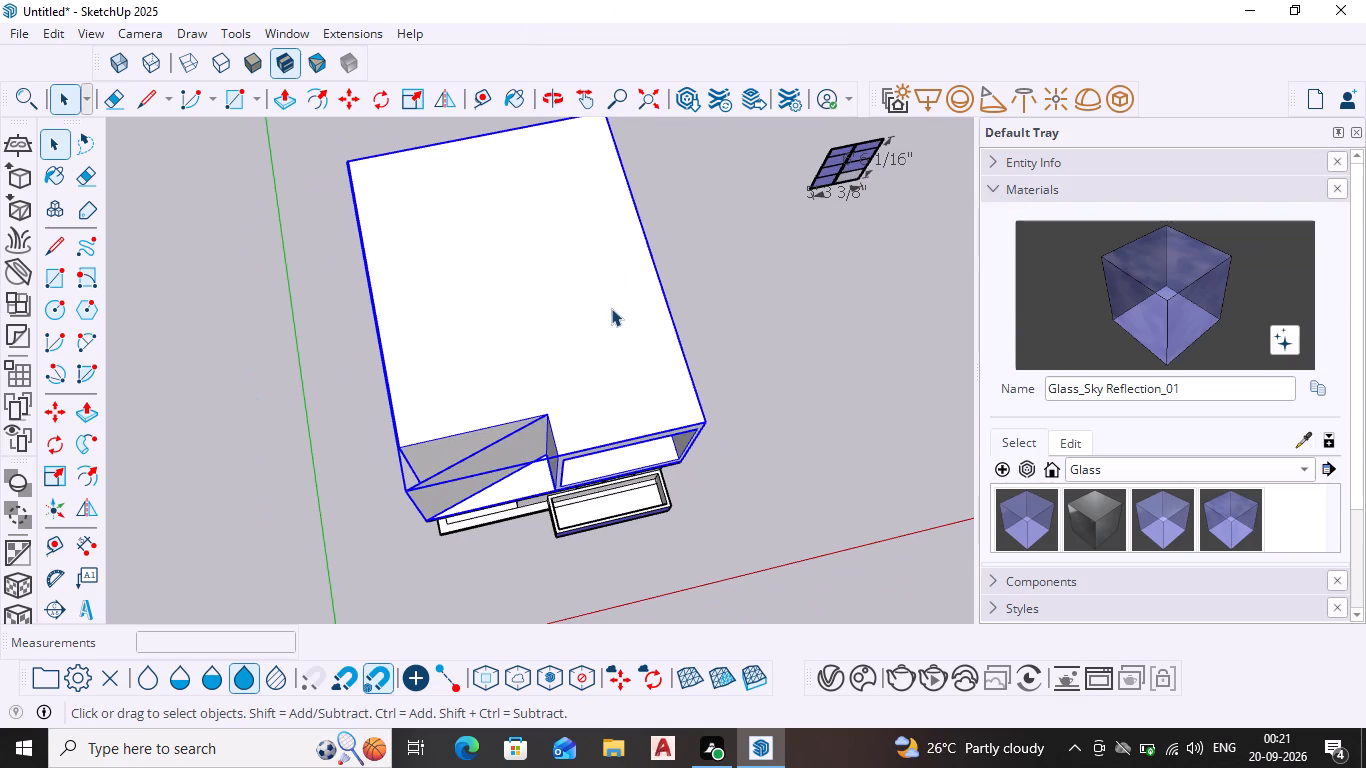
key("space")
left_click(702, 283)
key("Escape")
type("`")
key("space")
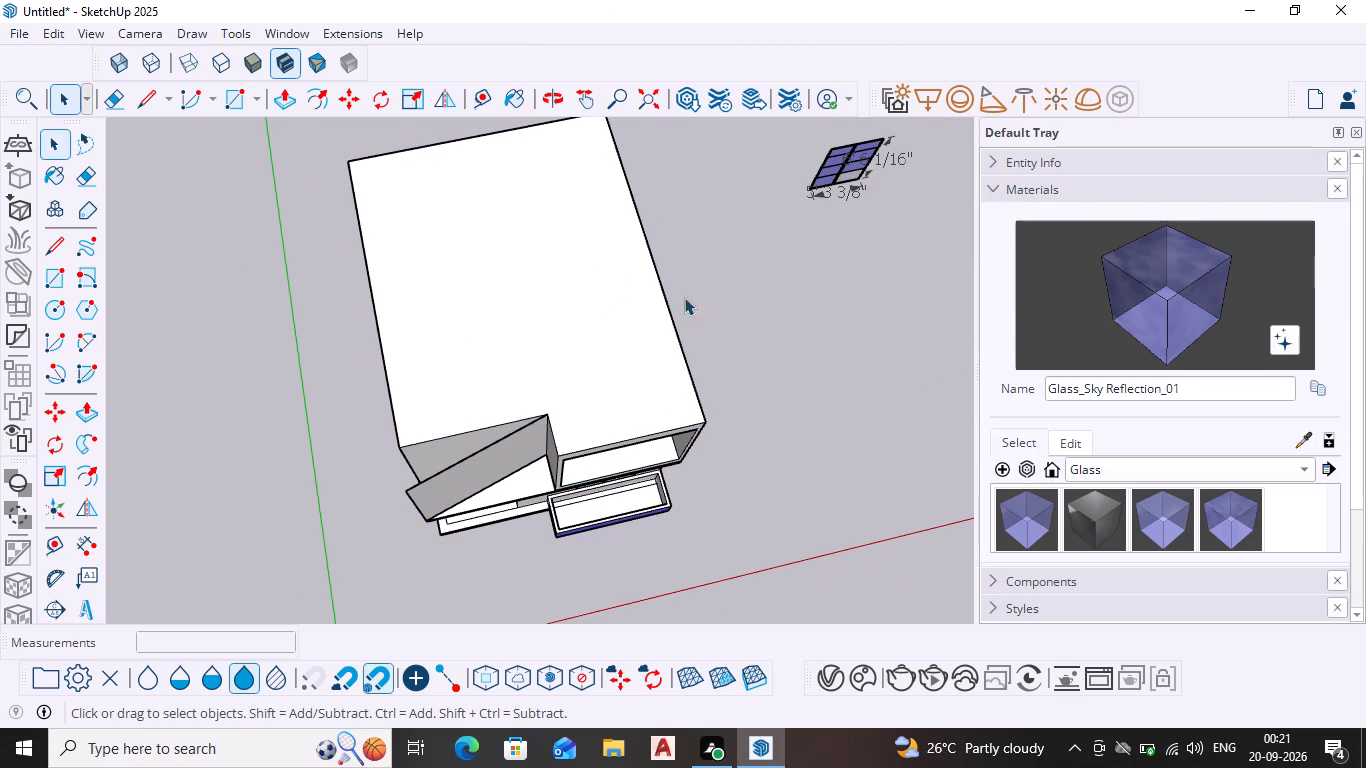
Draw a rectangle of about 25' 9" by 19' 11" over the upper storey, from its rear roof corner to the opposite front corner.
middle_click_drag(501, 289, 495, 366, "shift")
scroll(501, 289, "down", 1, "shift")
scroll(495, 360, "up", 1)
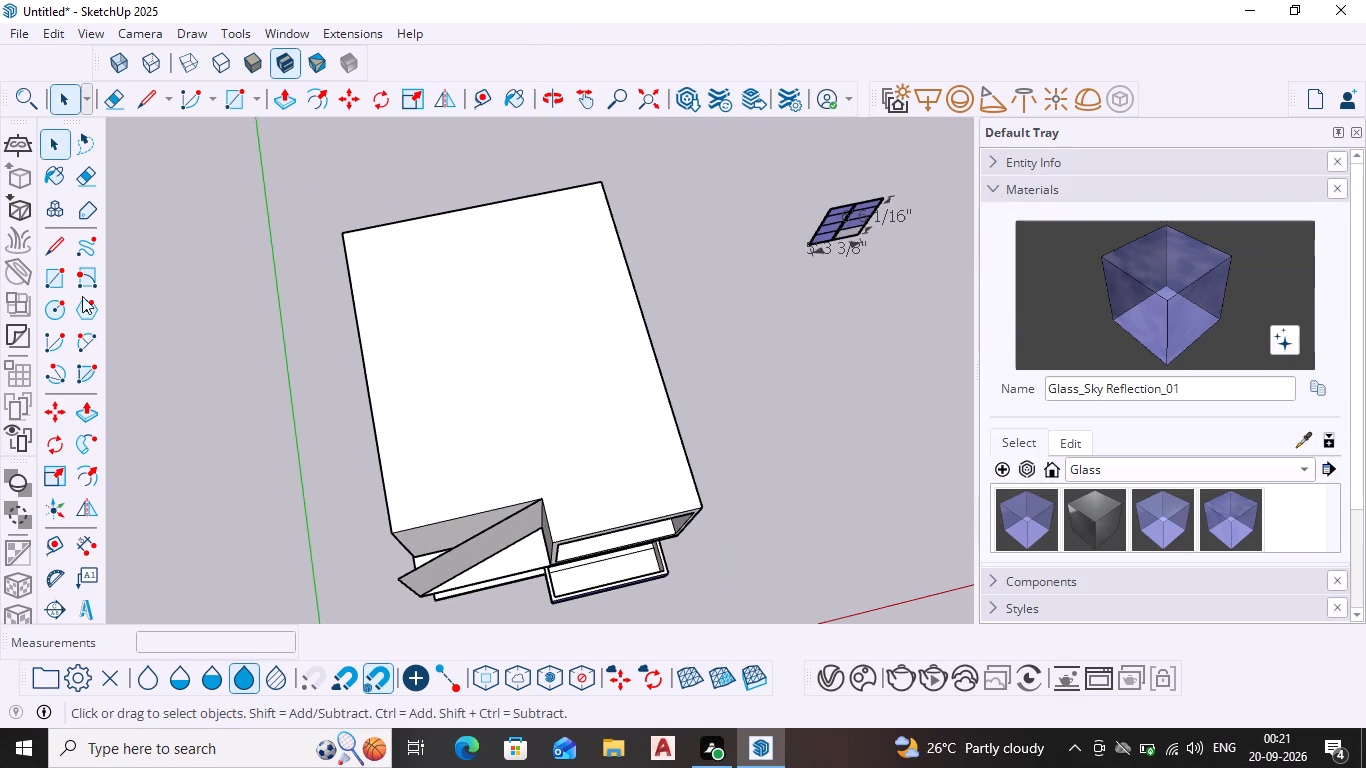
left_click_drag(50, 283, 51, 274)
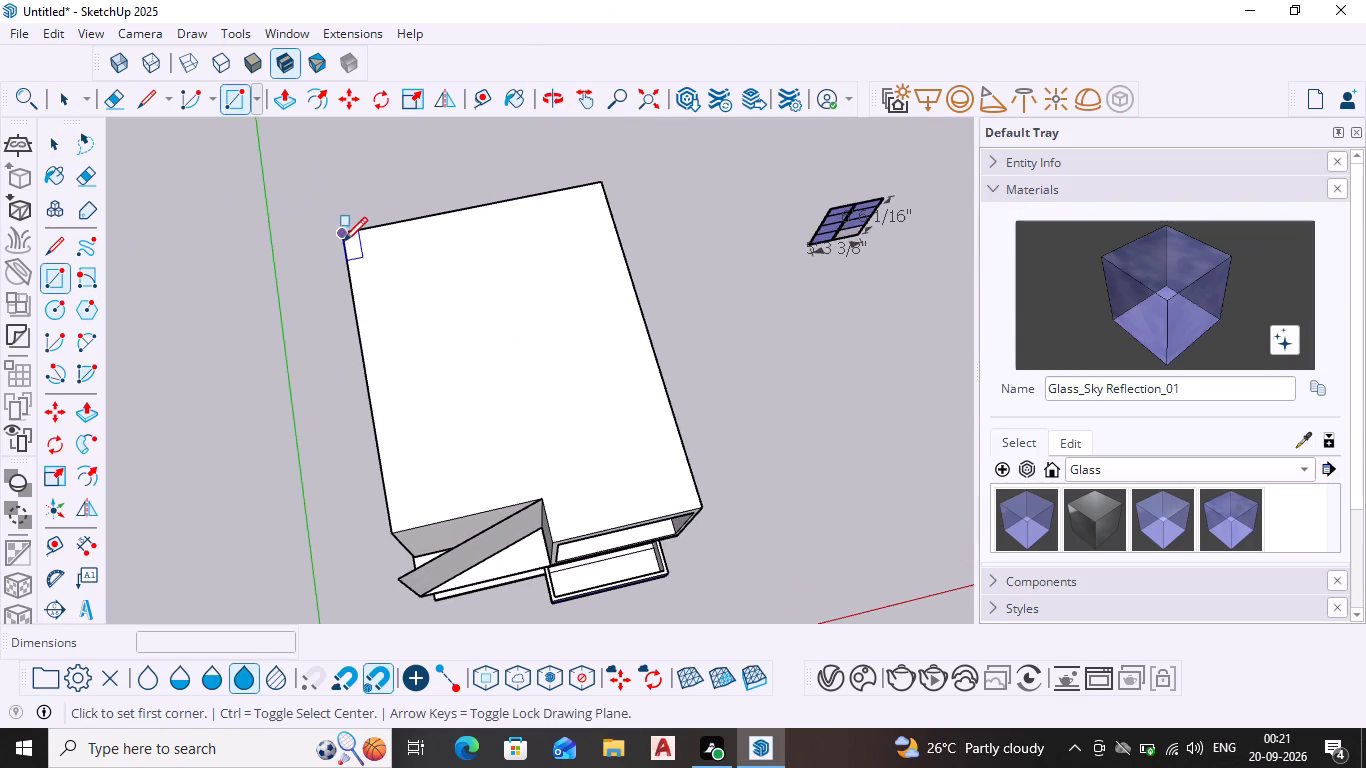
left_click(345, 238)
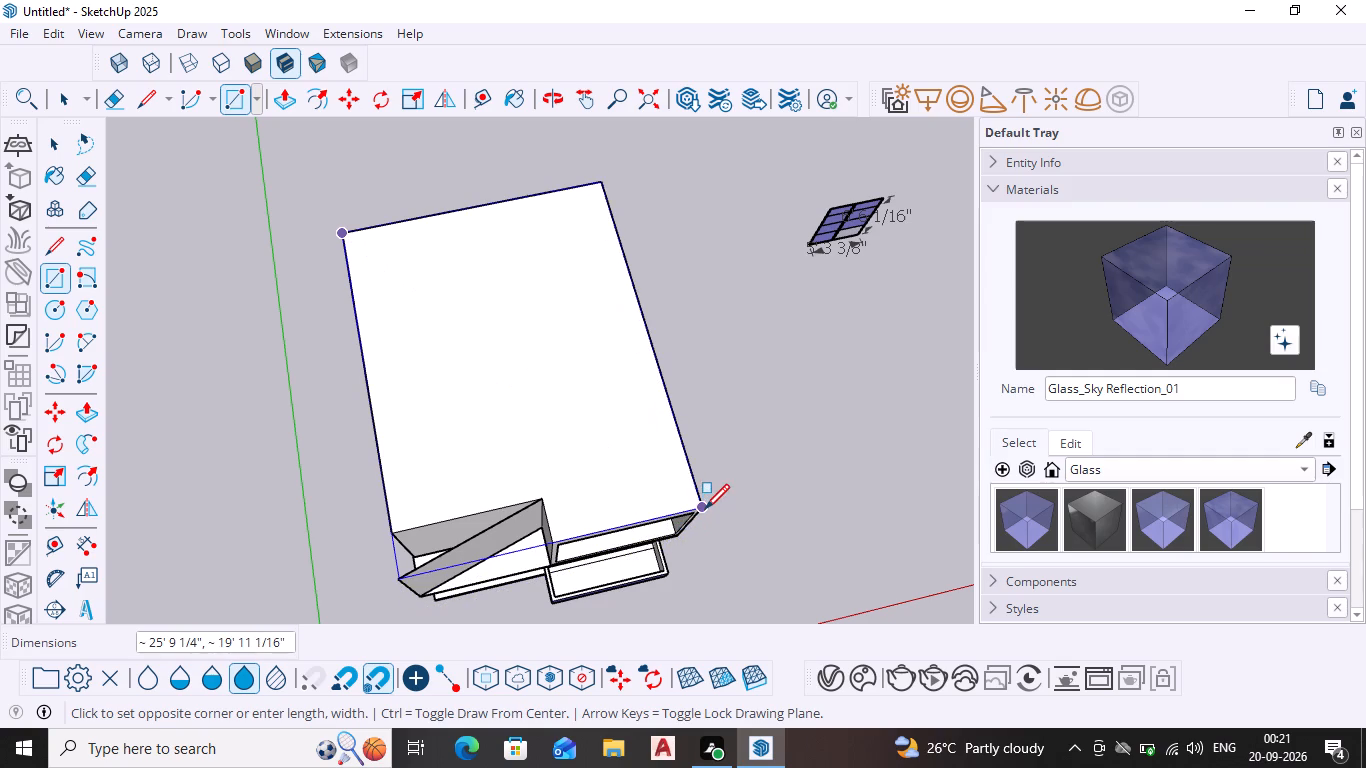
scroll(696, 499, "up", 4)
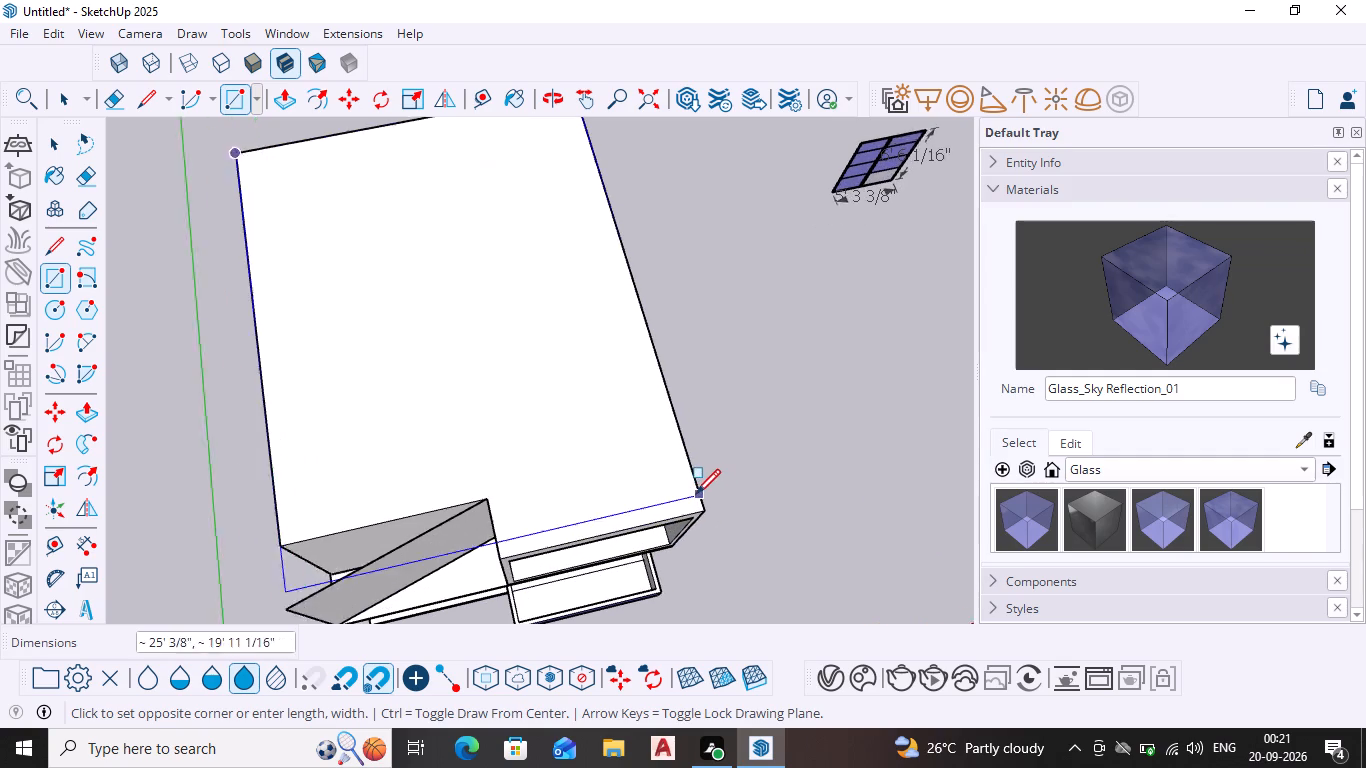
left_click(701, 509)
left_click_drag(694, 497, 660, 479)
key("space")
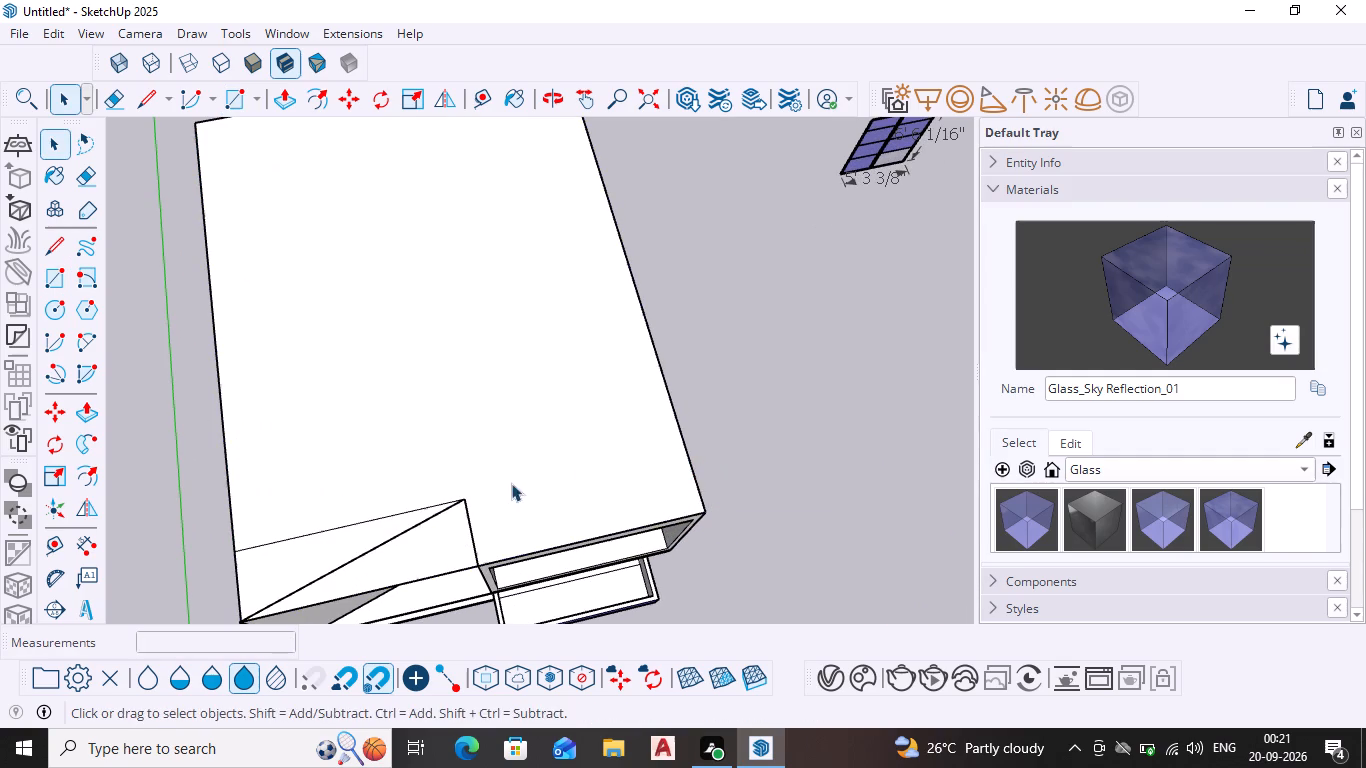
Push/pull the new roof rectangle upward by 4" to form a slab covering the upper storey and its angled recess.
middle_click_drag(506, 486, 492, 320)
scroll(505, 486, "down", 1)
middle_click_drag(363, 629, 385, 695, "shift")
scroll(363, 629, "down", 1, "shift")
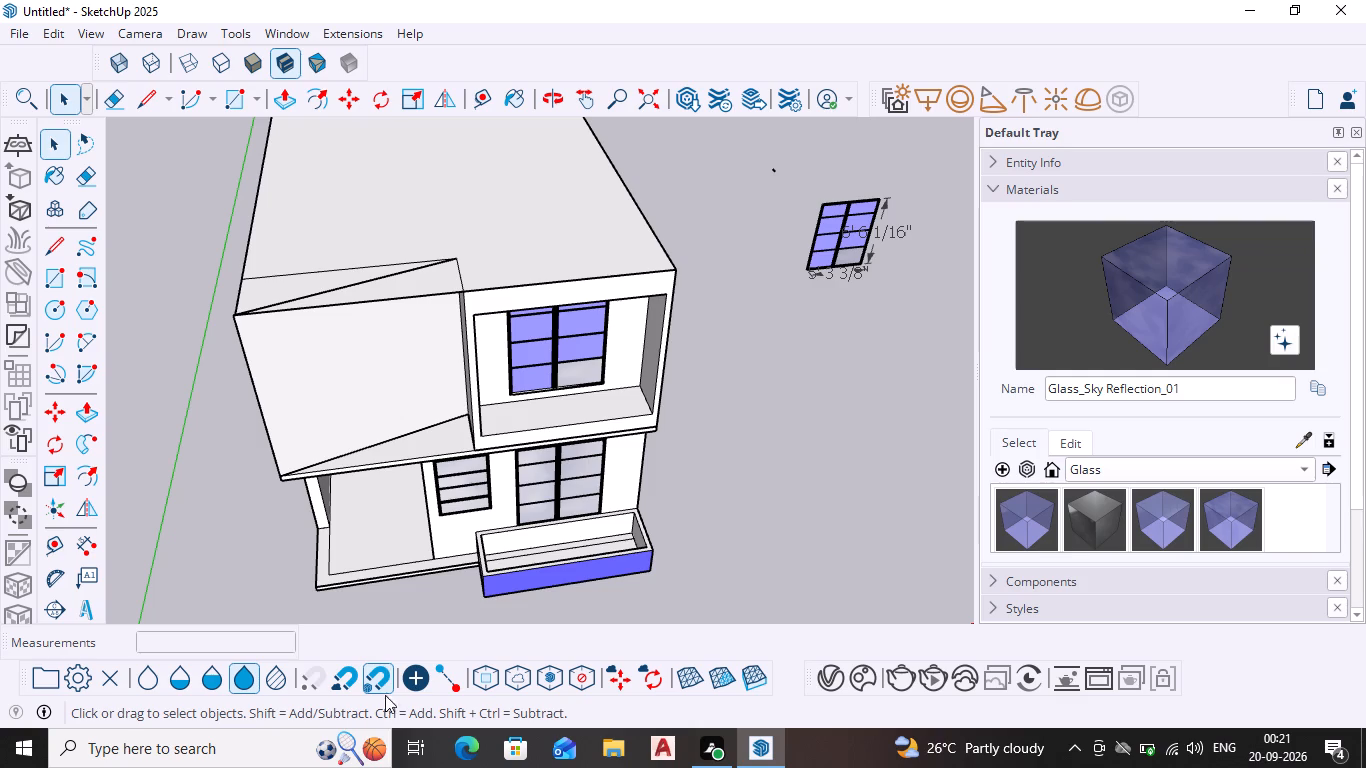
middle_click_drag(385, 695, 367, 650, "shift")
middle_click_drag(397, 365, 409, 564, "shift")
left_click(516, 467)
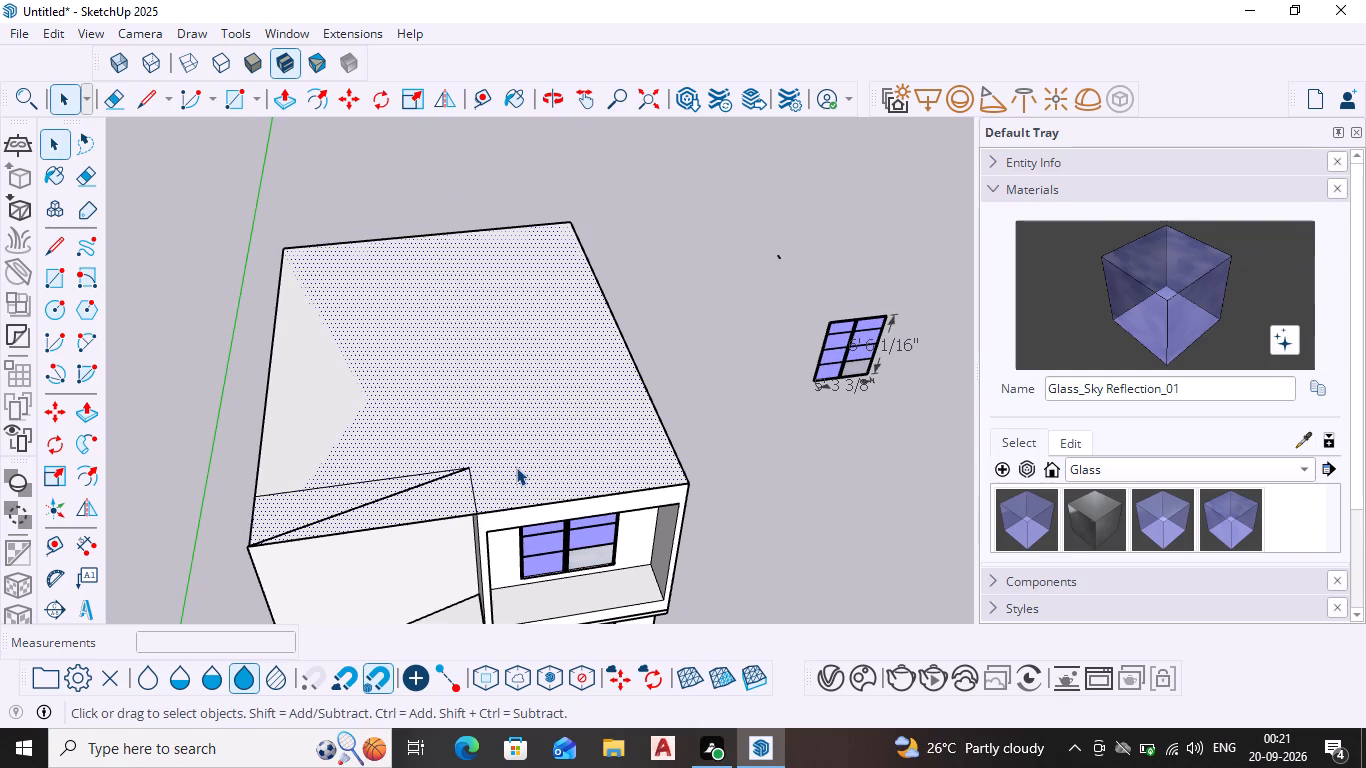
key("p")
key("Return")
left_click(515, 455)
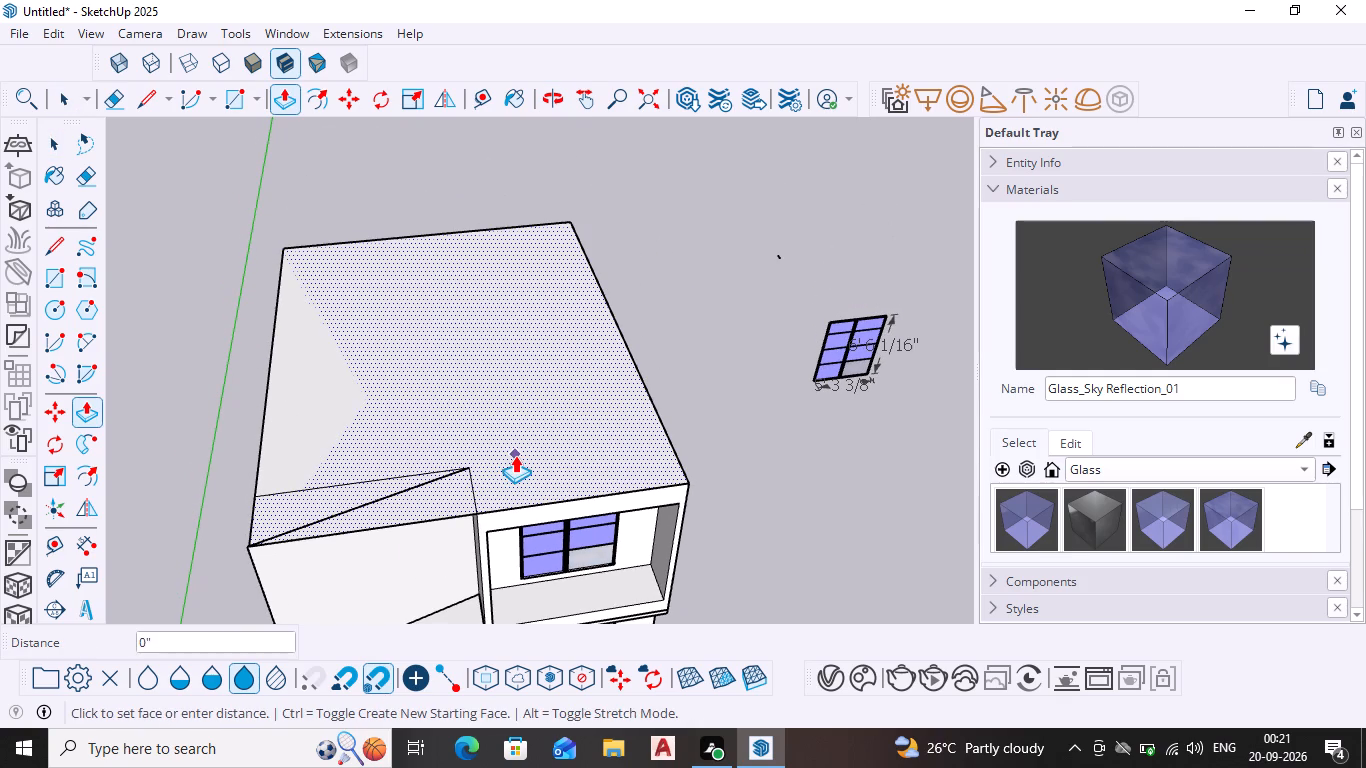
key("4")
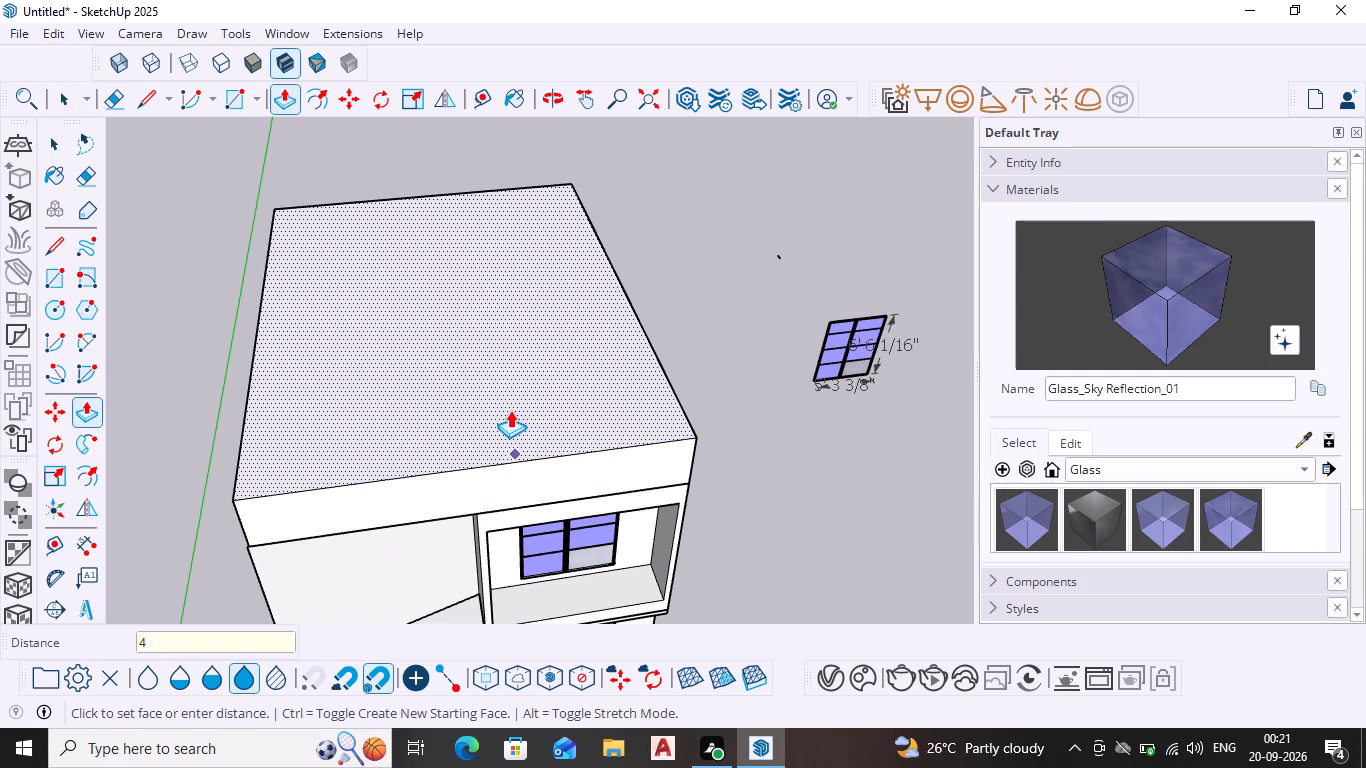
key("shift+quotedbl")
key("Return")
middle_click_drag(506, 533, 501, 480)
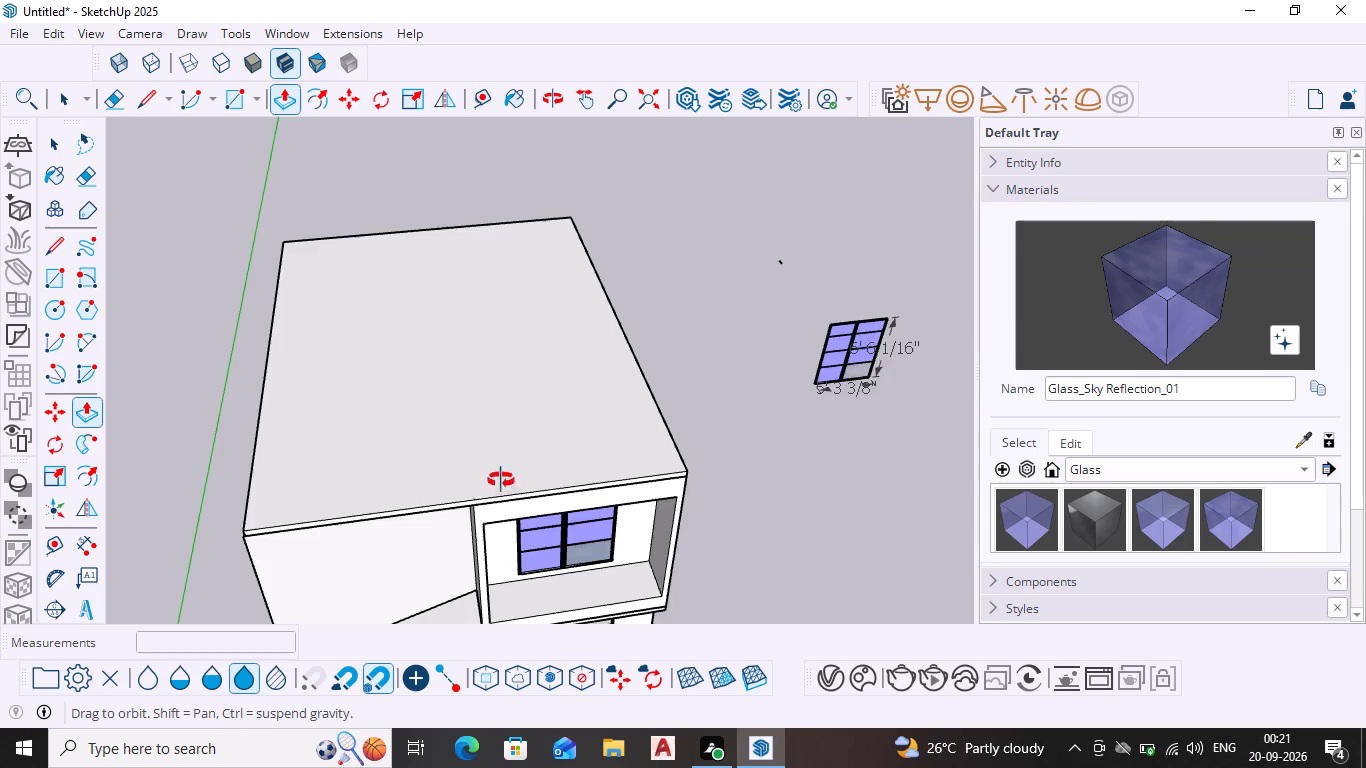
middle_click_drag(501, 480, 525, 375)
middle_click_drag(560, 273, 525, 463)
Select the whole 4" roof slab and make it a group.
key("space")
left_click(488, 473)
triple_click(488, 473)
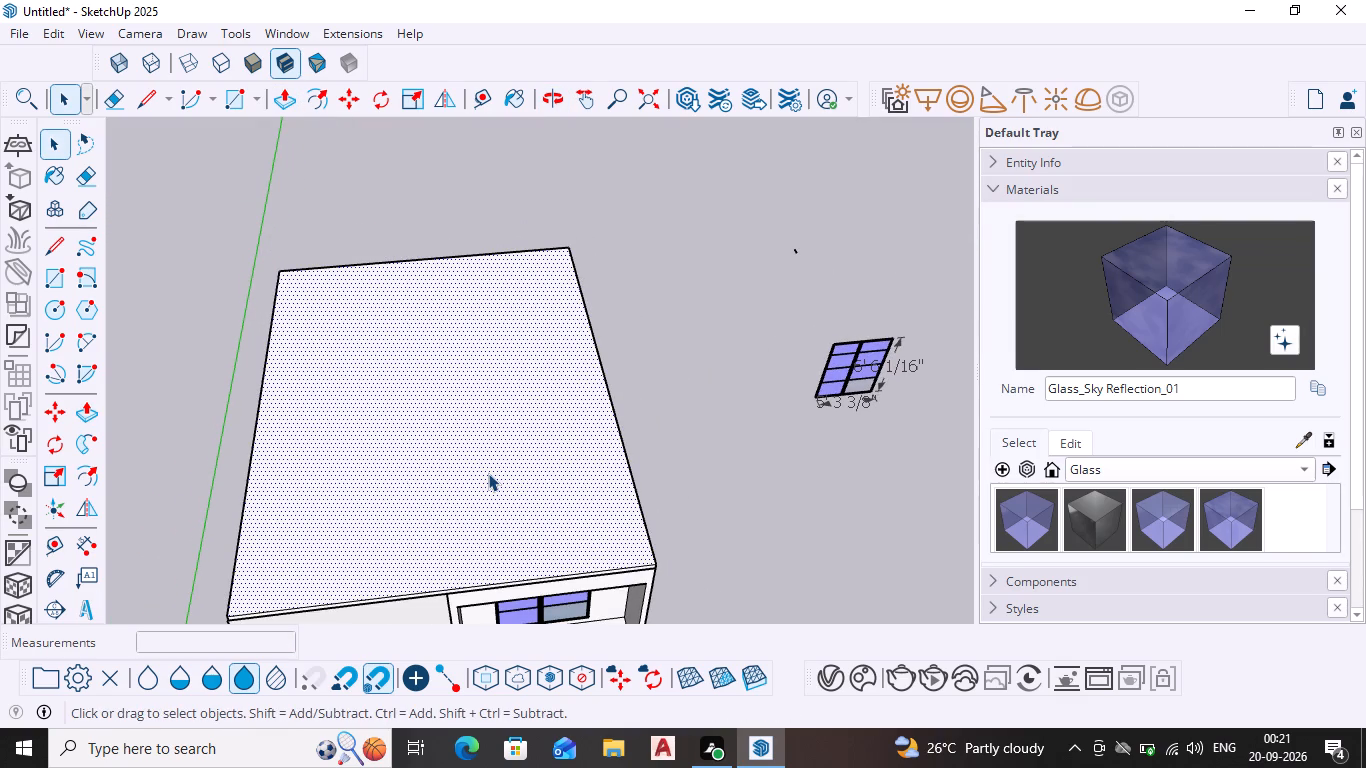
right_click(483, 472)
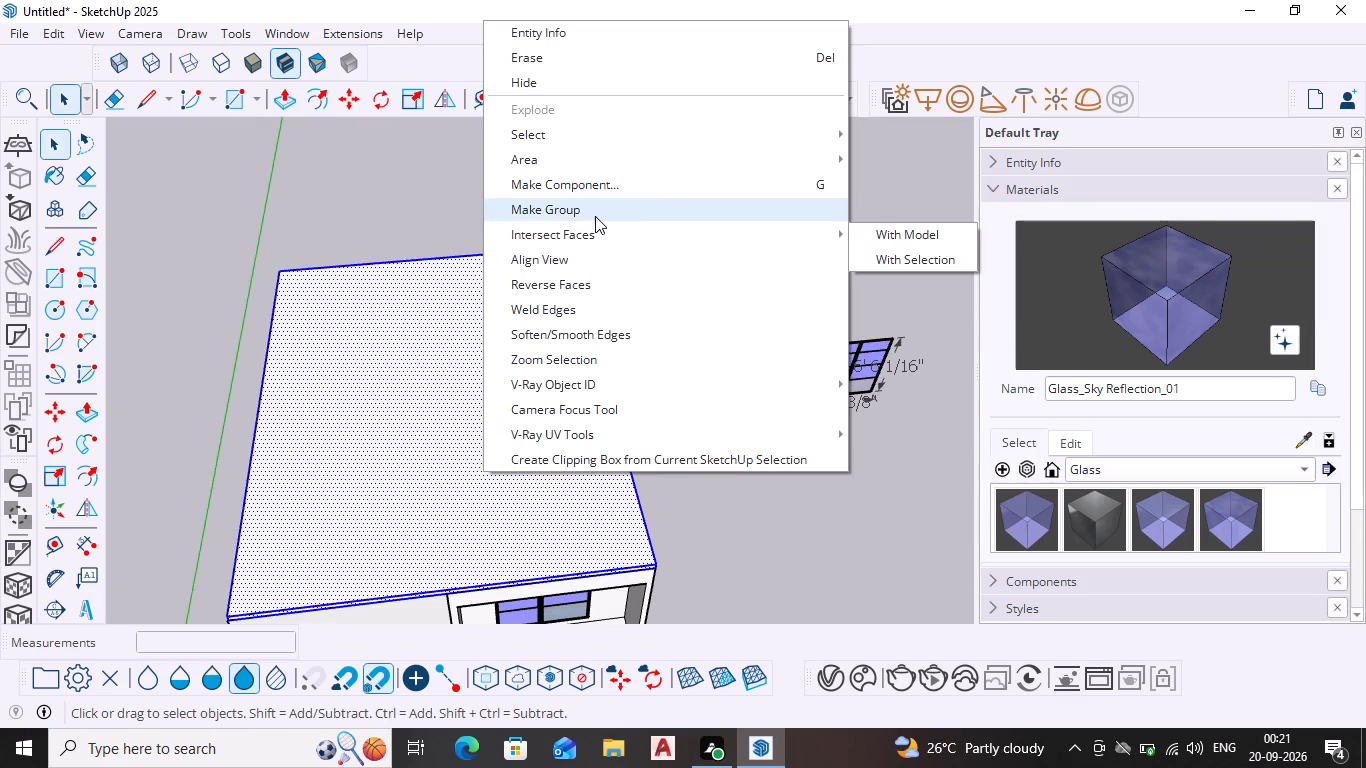
left_click(595, 216)
key("space")
left_click(61, 272)
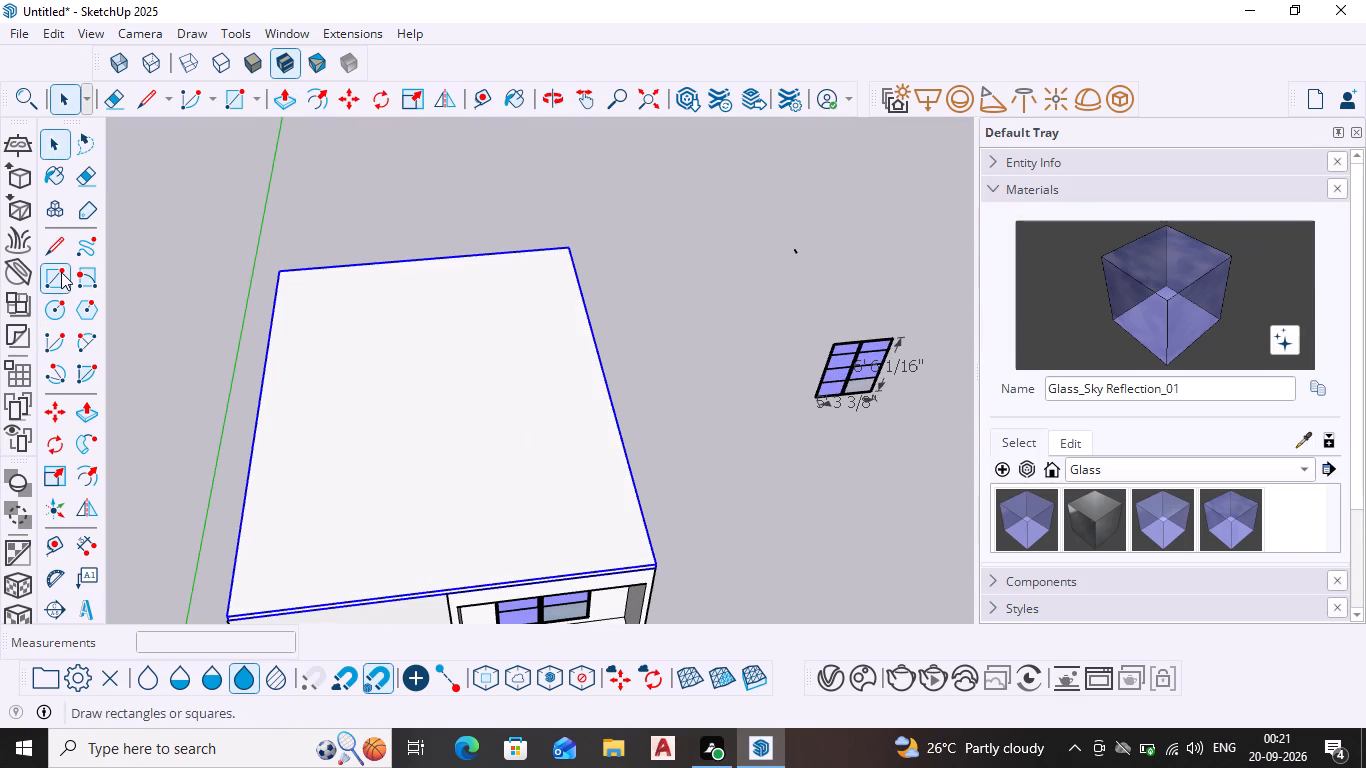
key("space")
key("space")
key("space")
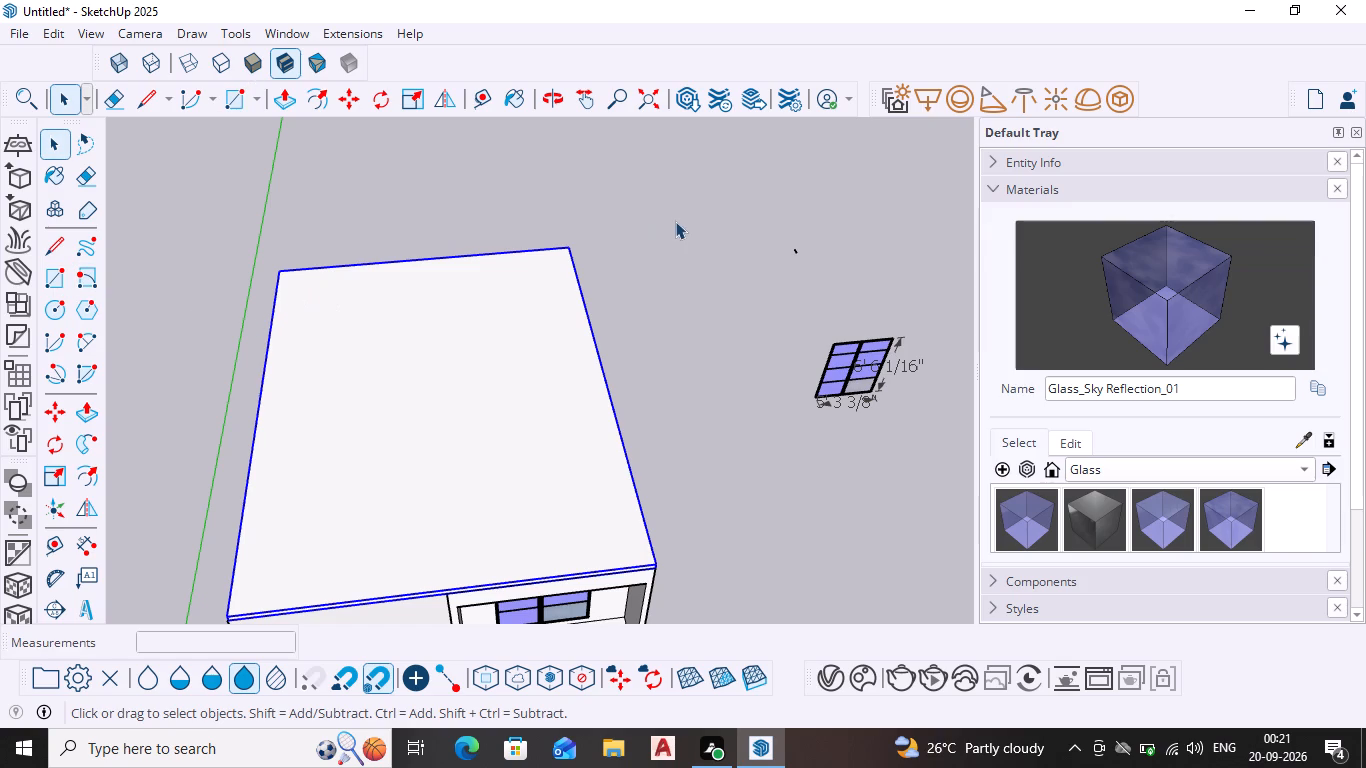
left_click(675, 221)
Draw a rectangle across the grouped roof slab from its rear corner to the opposite front corner.
left_click(52, 286)
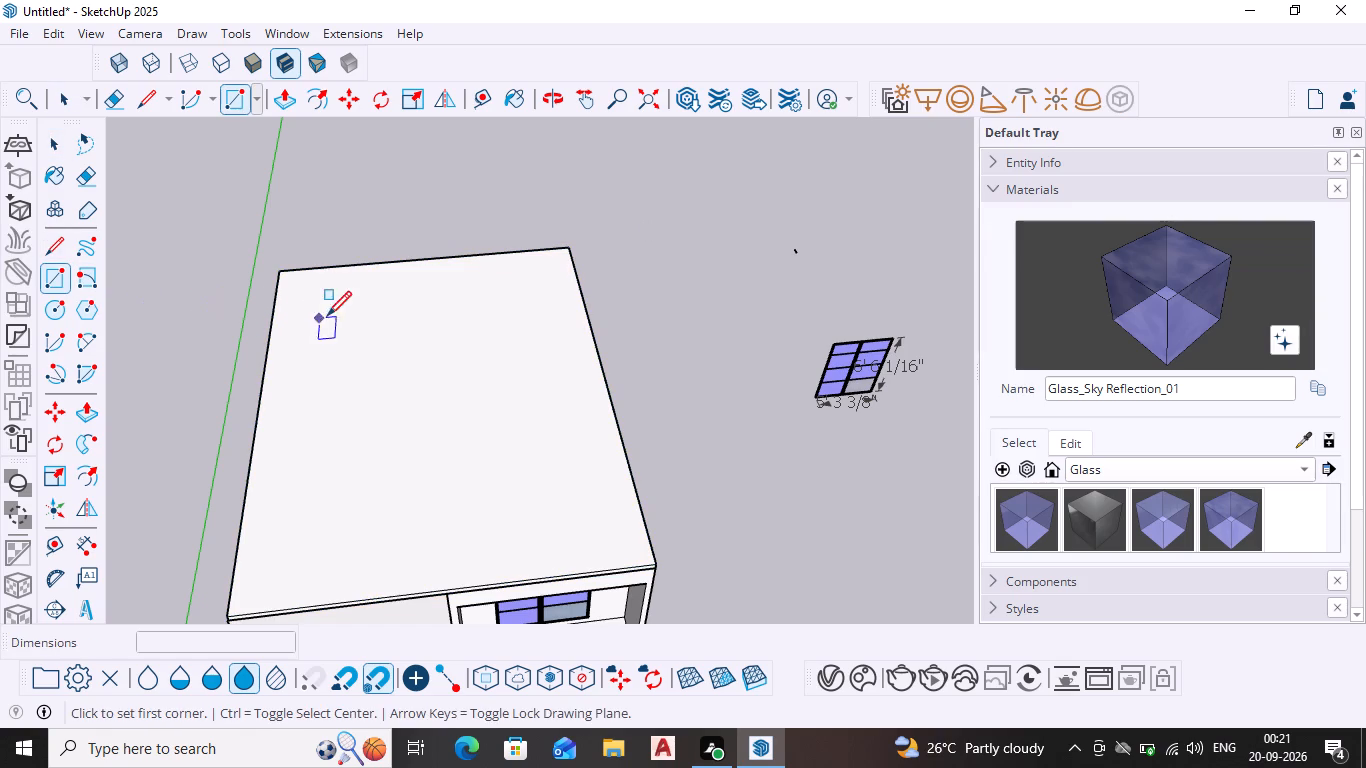
left_click_drag(279, 276, 291, 313)
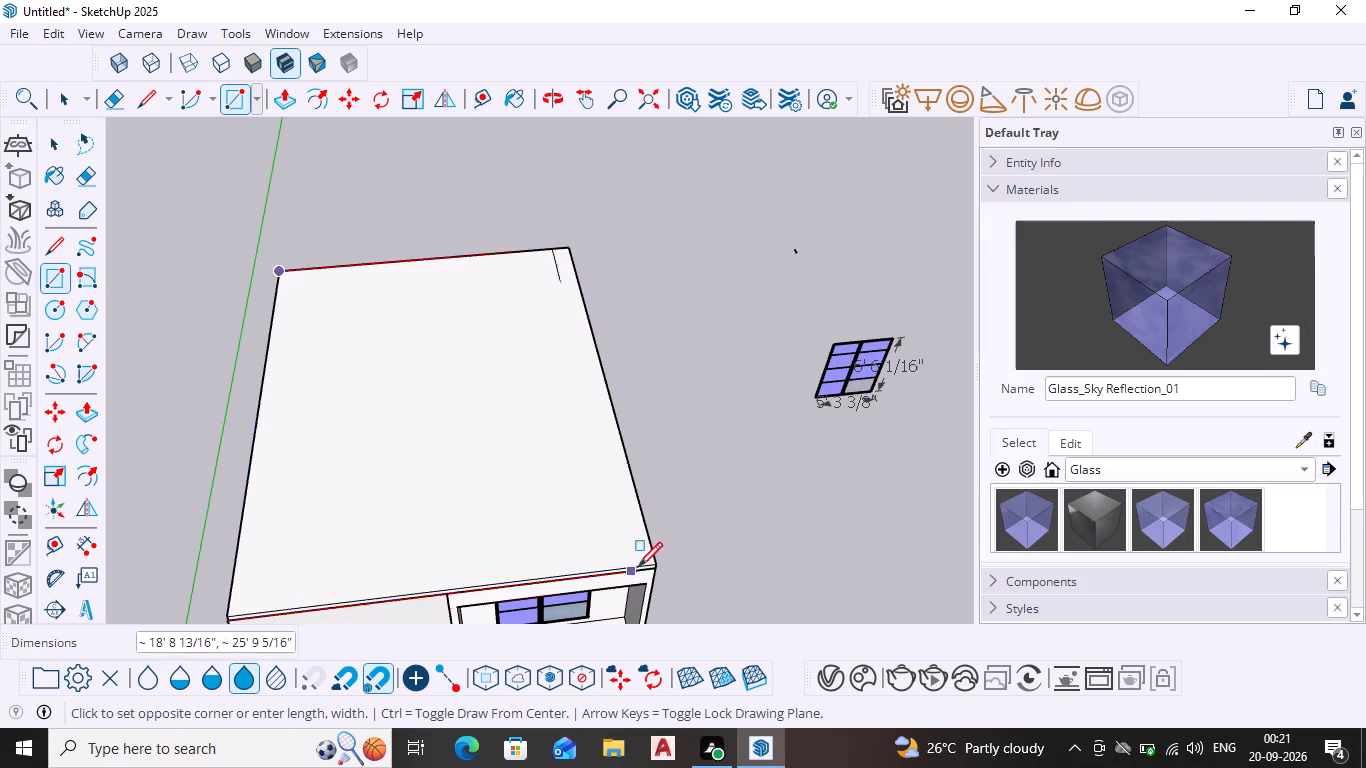
left_click(647, 562)
key("space")
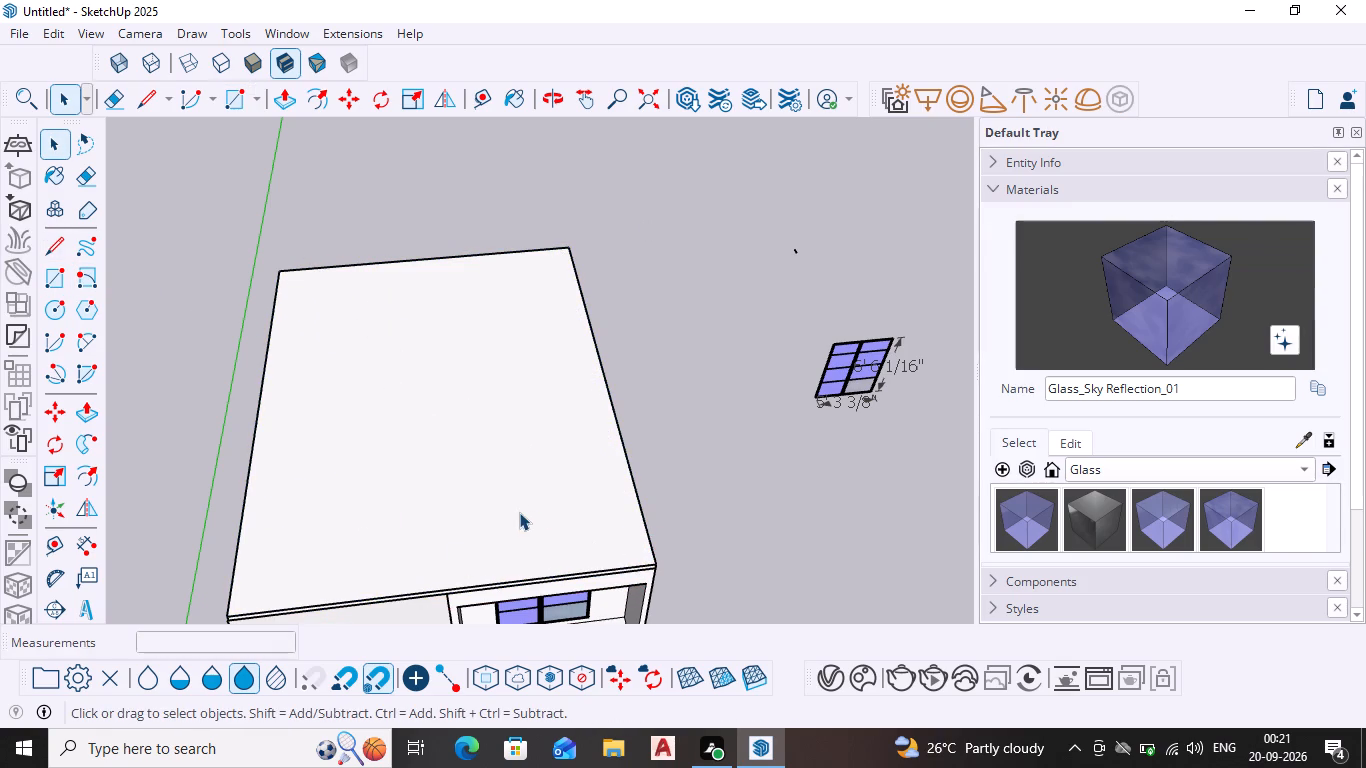
Examine the house front, the angled upright panel and the triangular strip of flat roof beneath the new slab.
middle_click_drag(531, 516, 539, 315)
scroll(526, 515, "down", 1)
scroll(485, 349, "up", 3)
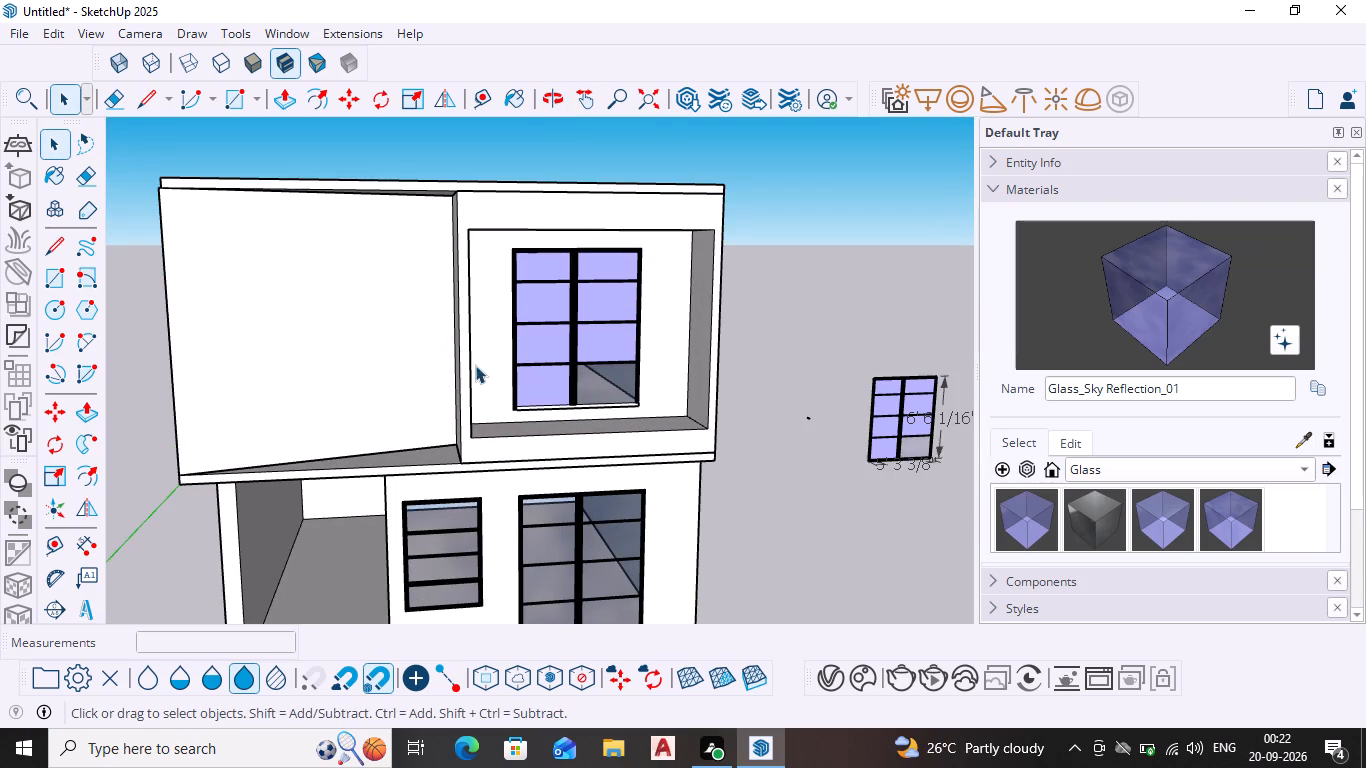
middle_click_drag(388, 405, 400, 336)
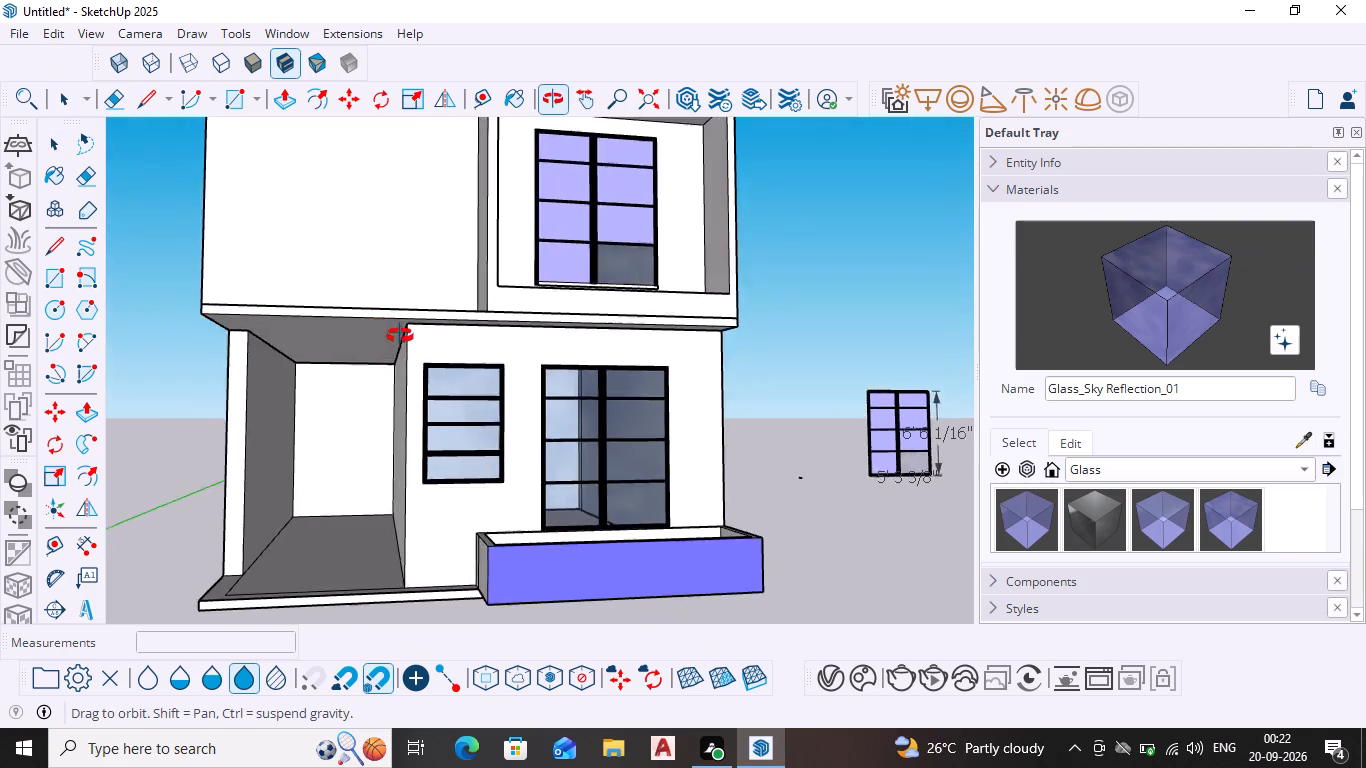
middle_click_drag(400, 336, 401, 428)
scroll(398, 427, "up", 4)
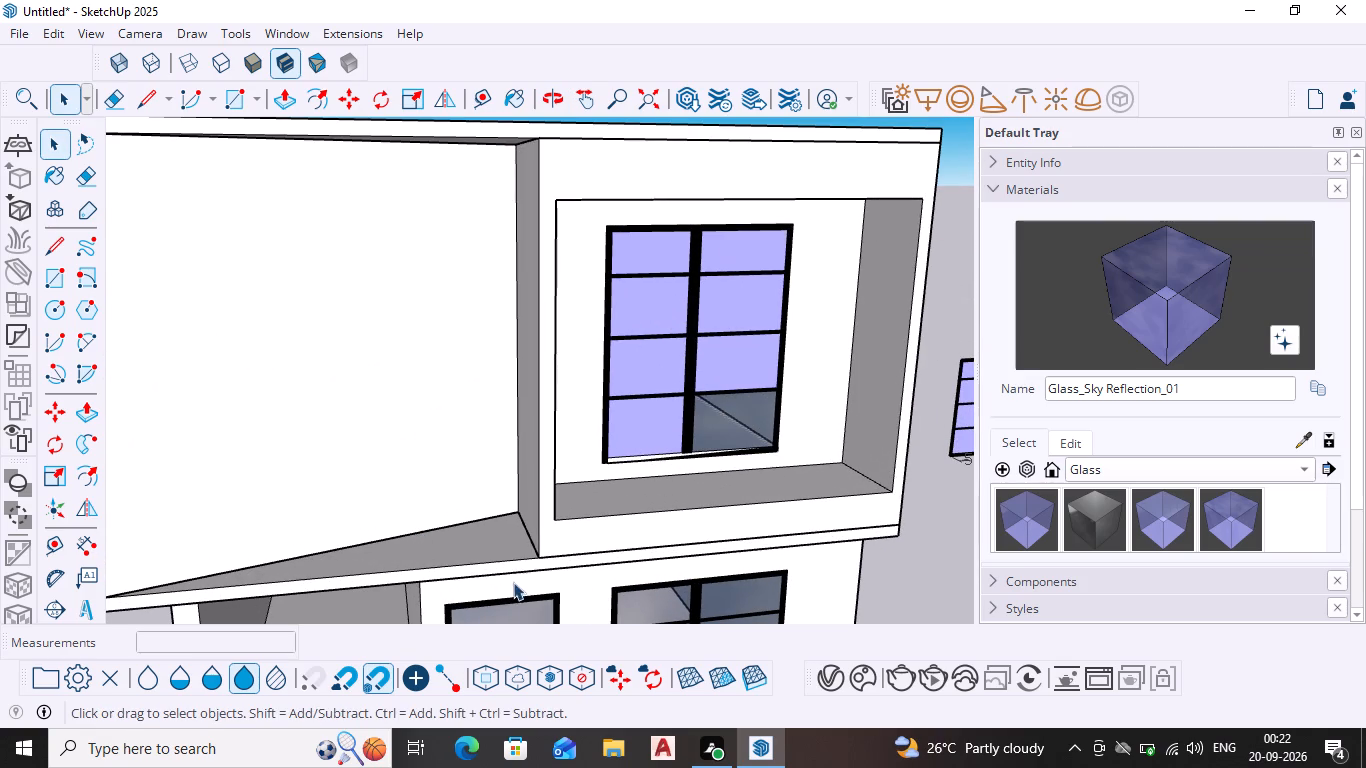
middle_click_drag(433, 512, 433, 560)
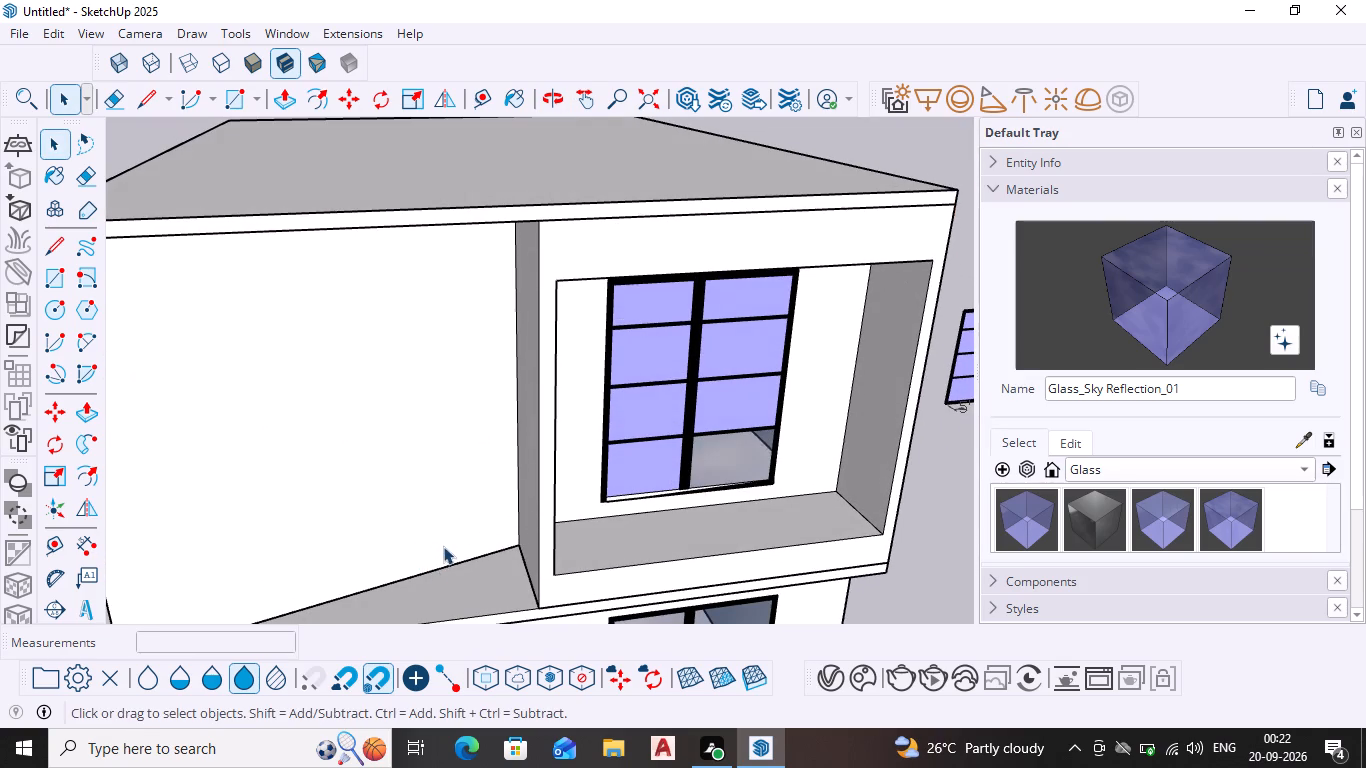
middle_click_drag(453, 536, 440, 375, "shift")
middle_click_drag(440, 375, 432, 457)
scroll(440, 378, "down", 1)
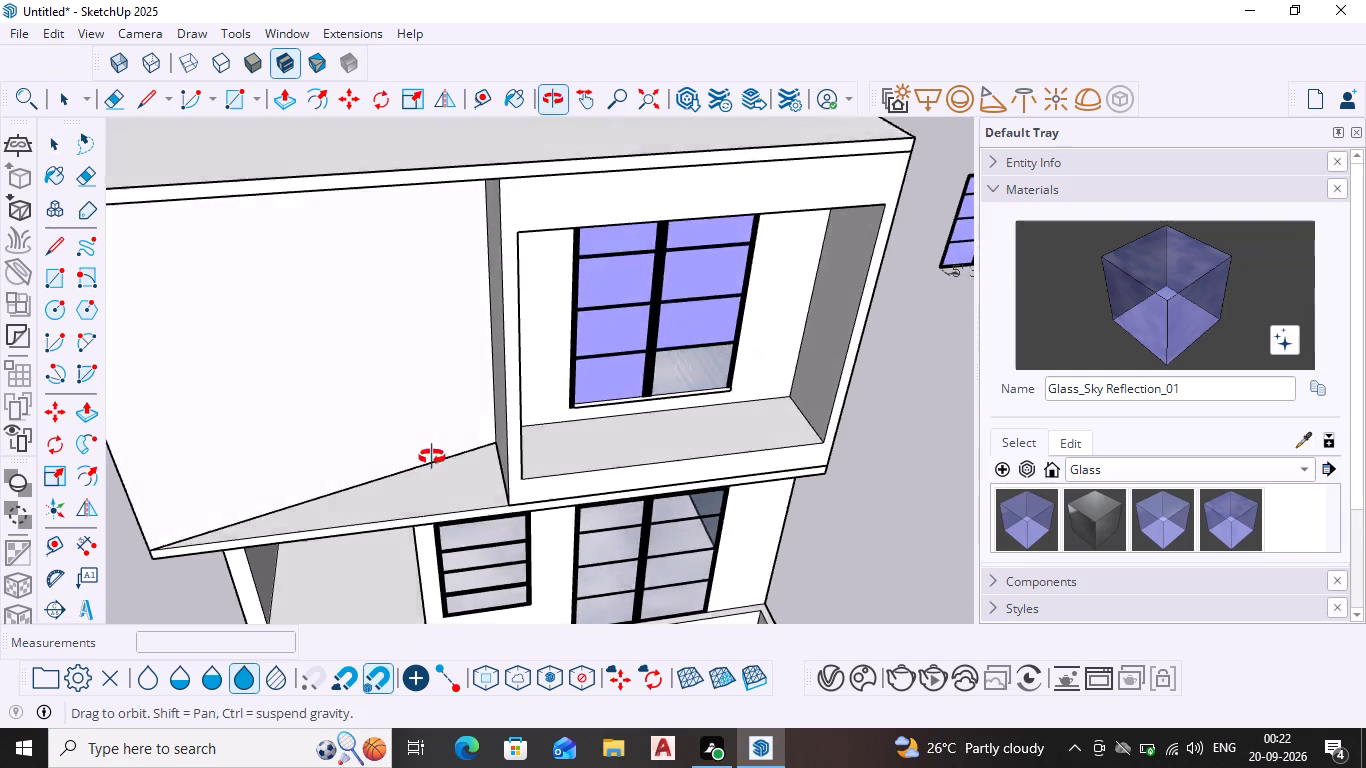
middle_click_drag(432, 457, 440, 496)
scroll(457, 538, "up", 3)
Draw a 10' vertical line from the flat roof's front edge, beside the upper storey's wall corner, up to the roof slab.
key("l")
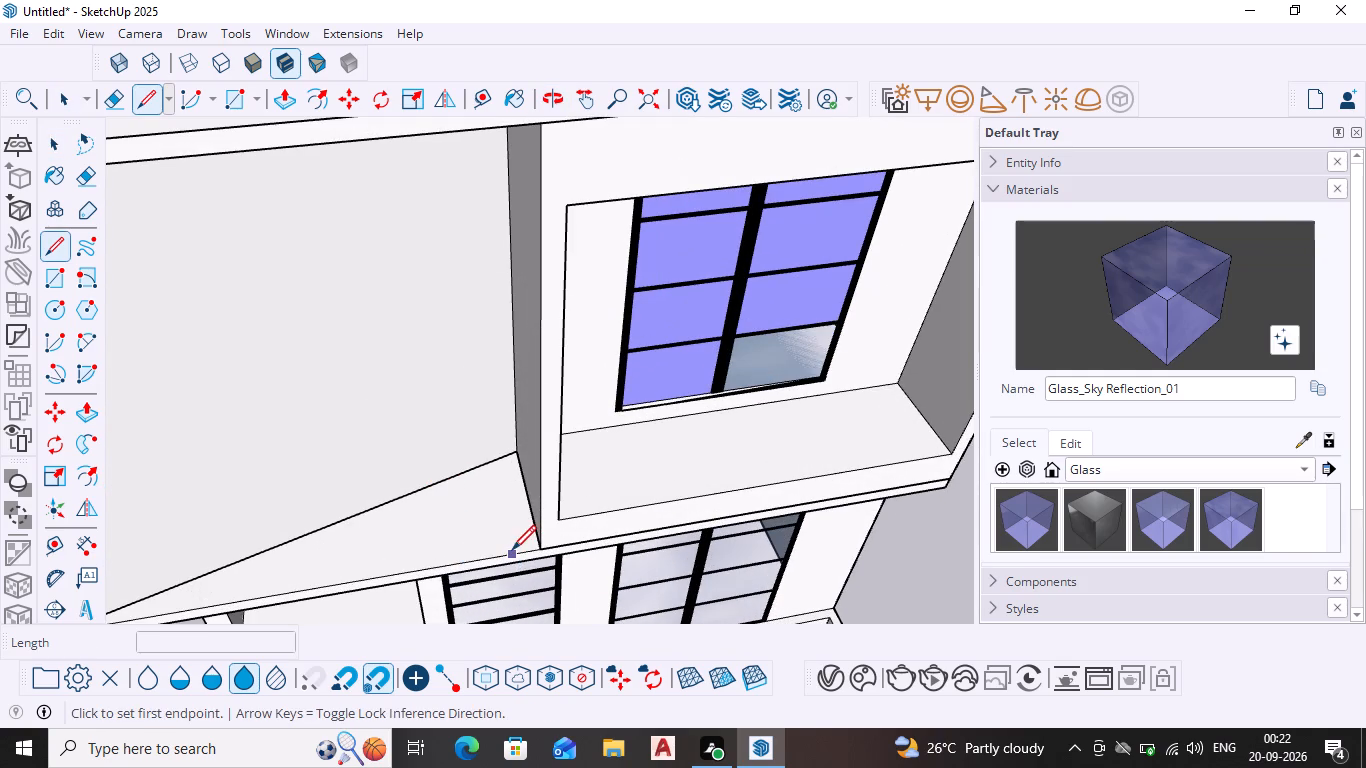
key("Return")
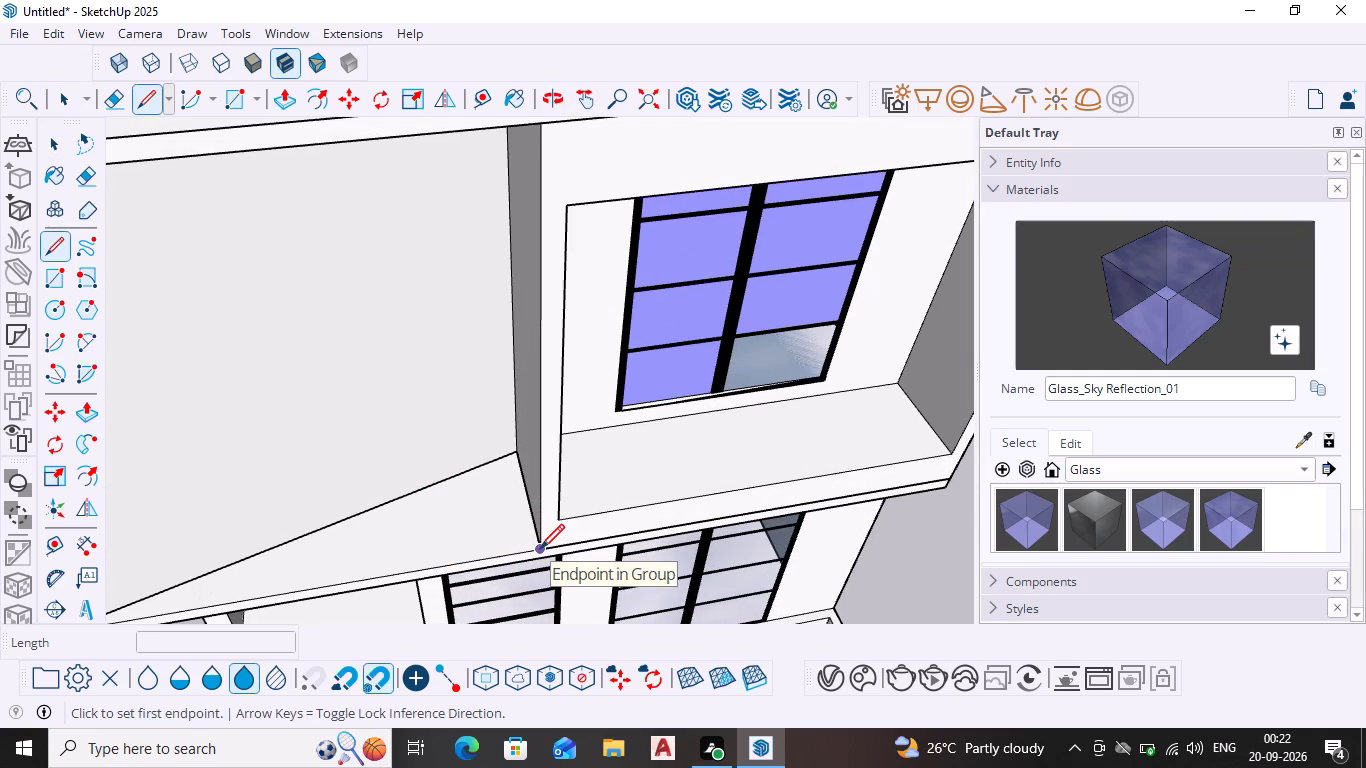
scroll(528, 551, "up", 2)
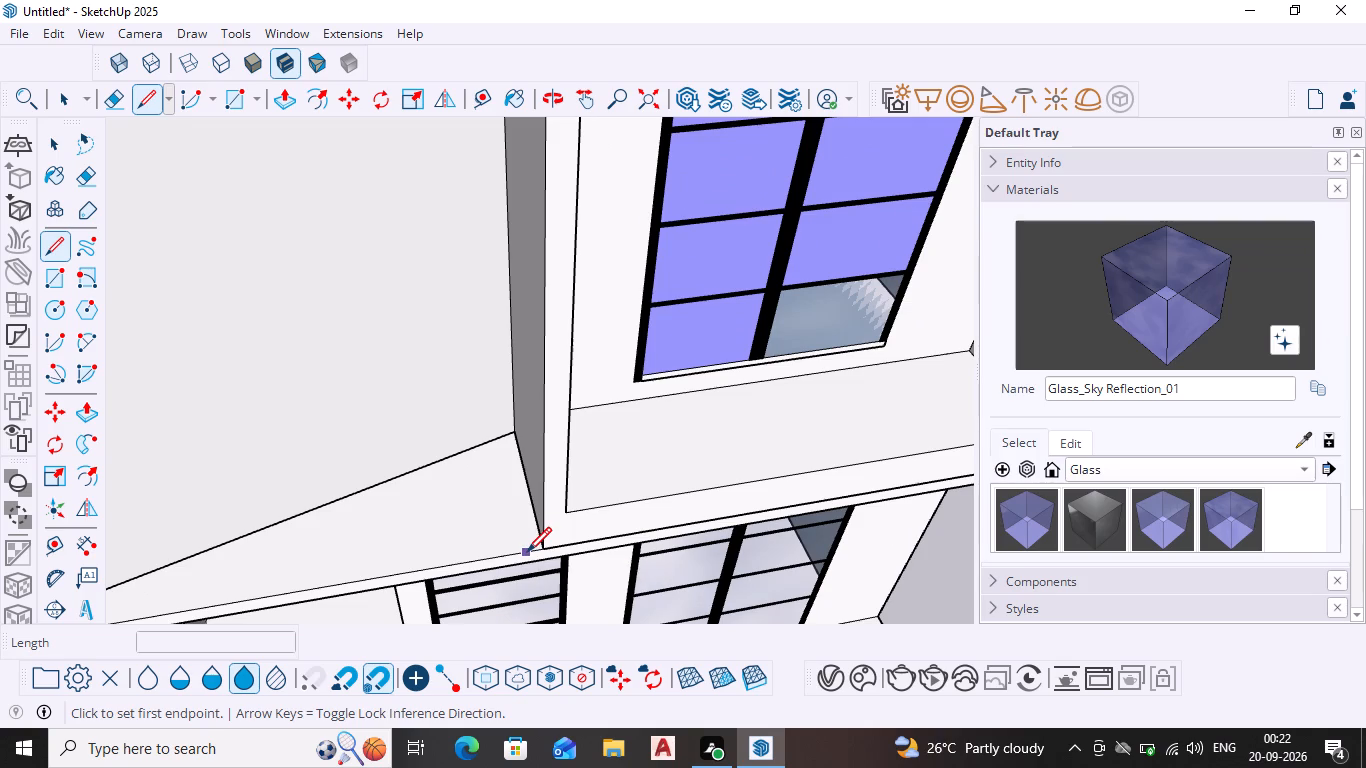
left_click(527, 554)
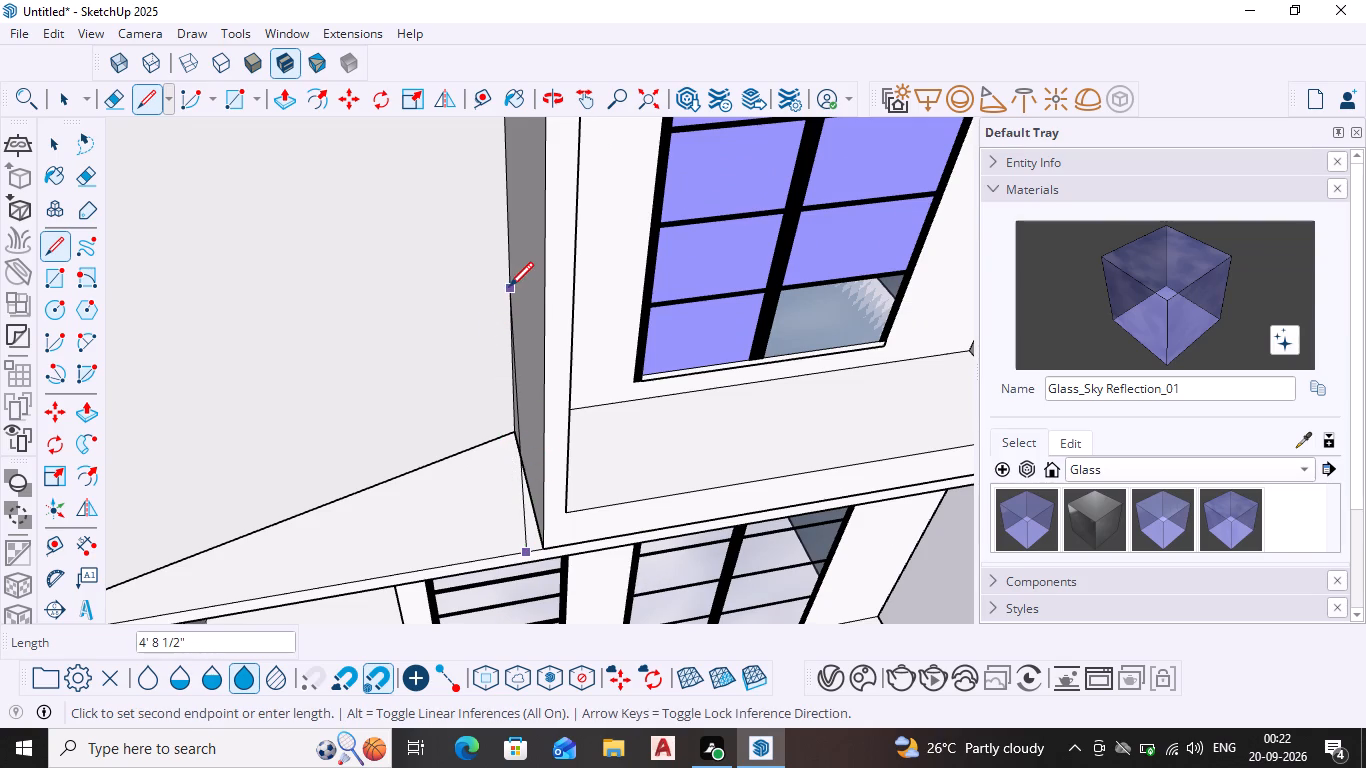
scroll(509, 289, "down", 6)
middle_click_drag(511, 315, 521, 365)
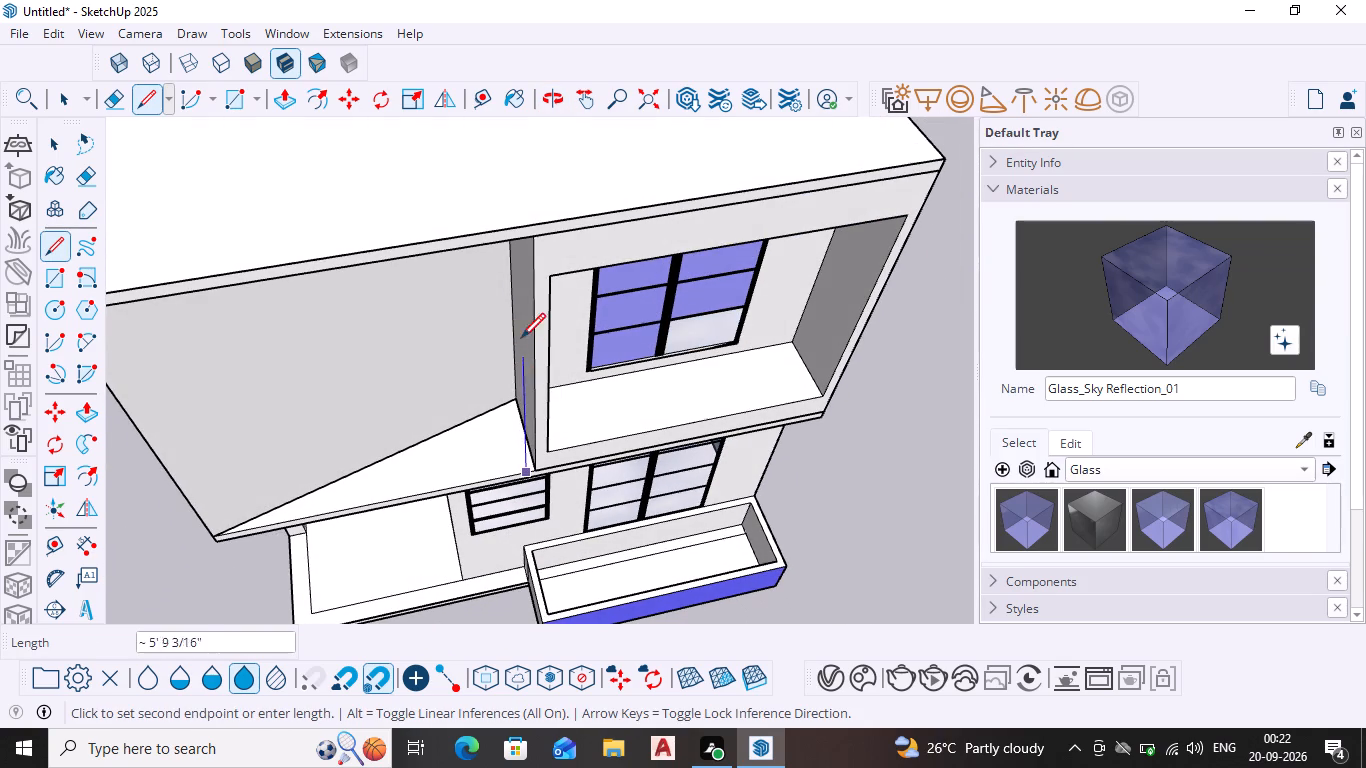
scroll(511, 247, "up", 3)
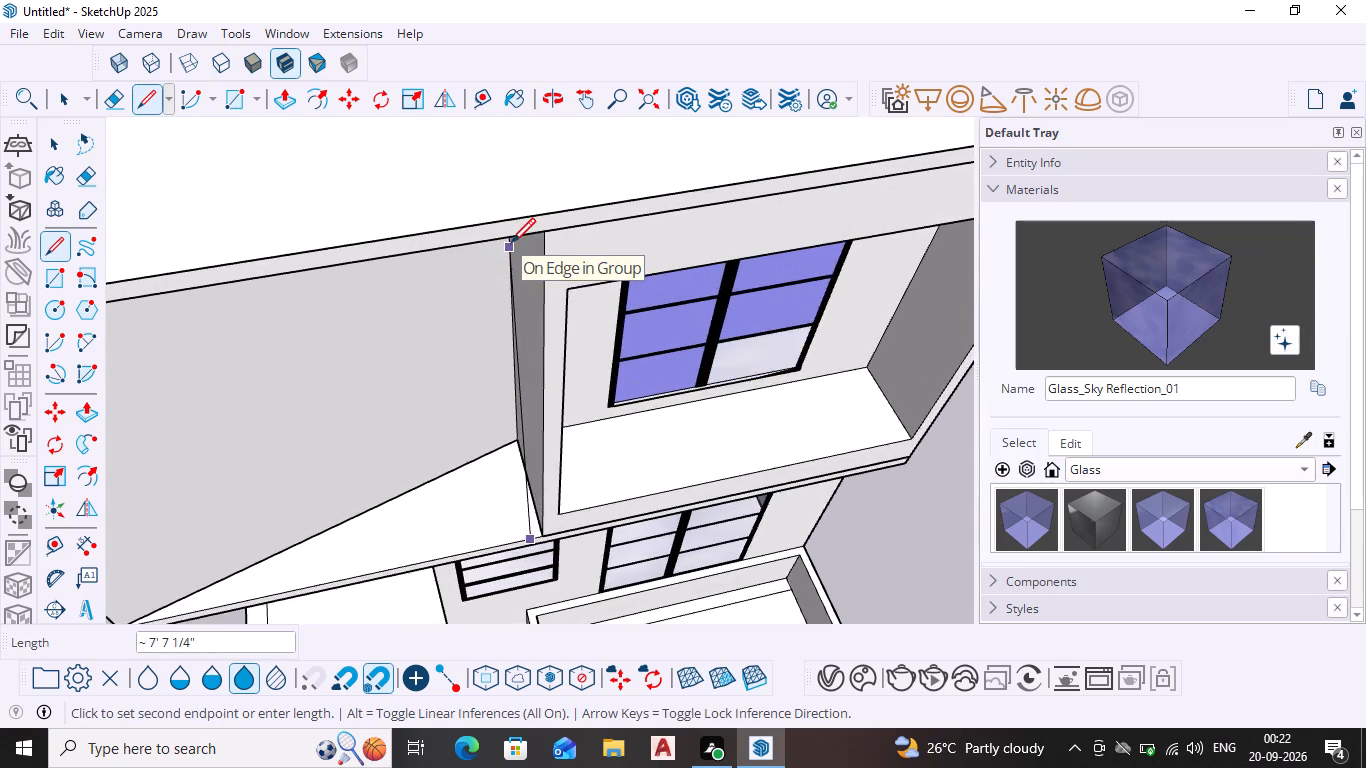
scroll(511, 245, "up", 4)
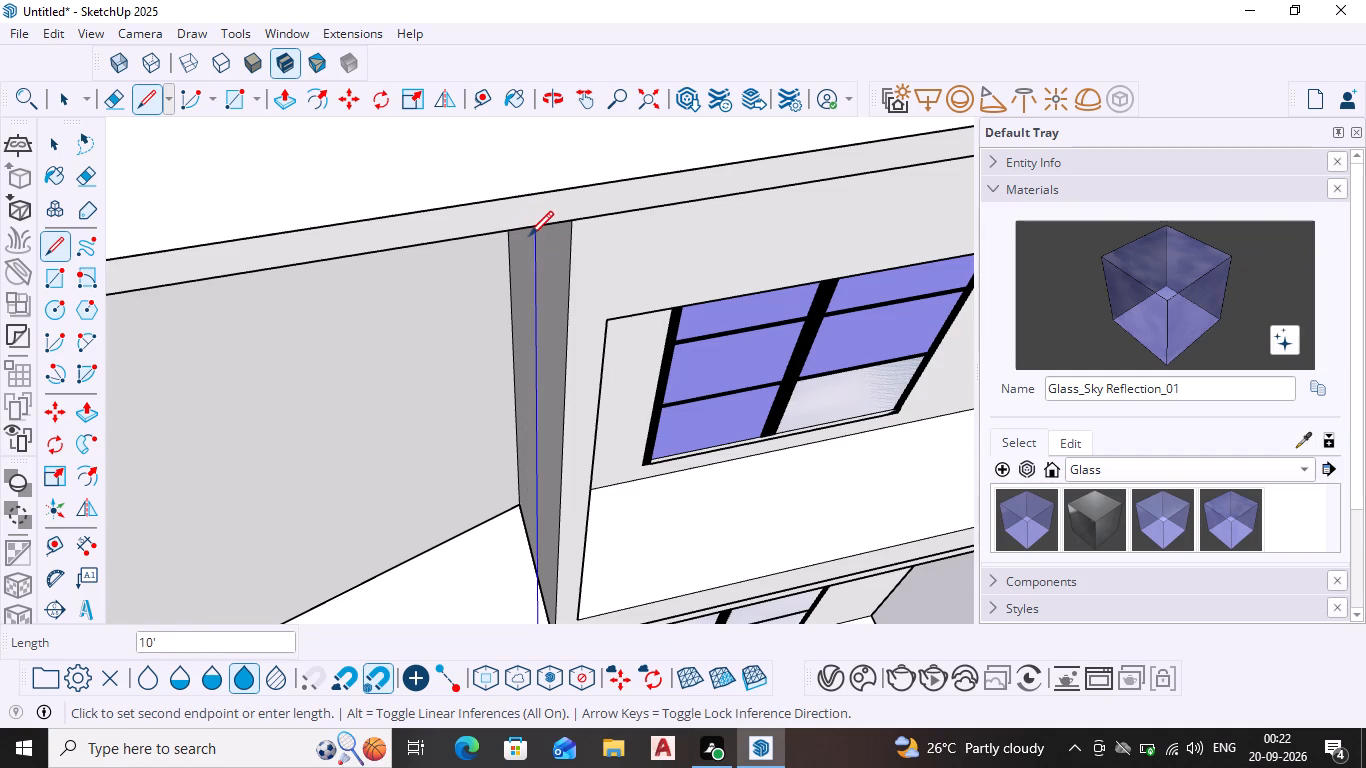
left_click(532, 237)
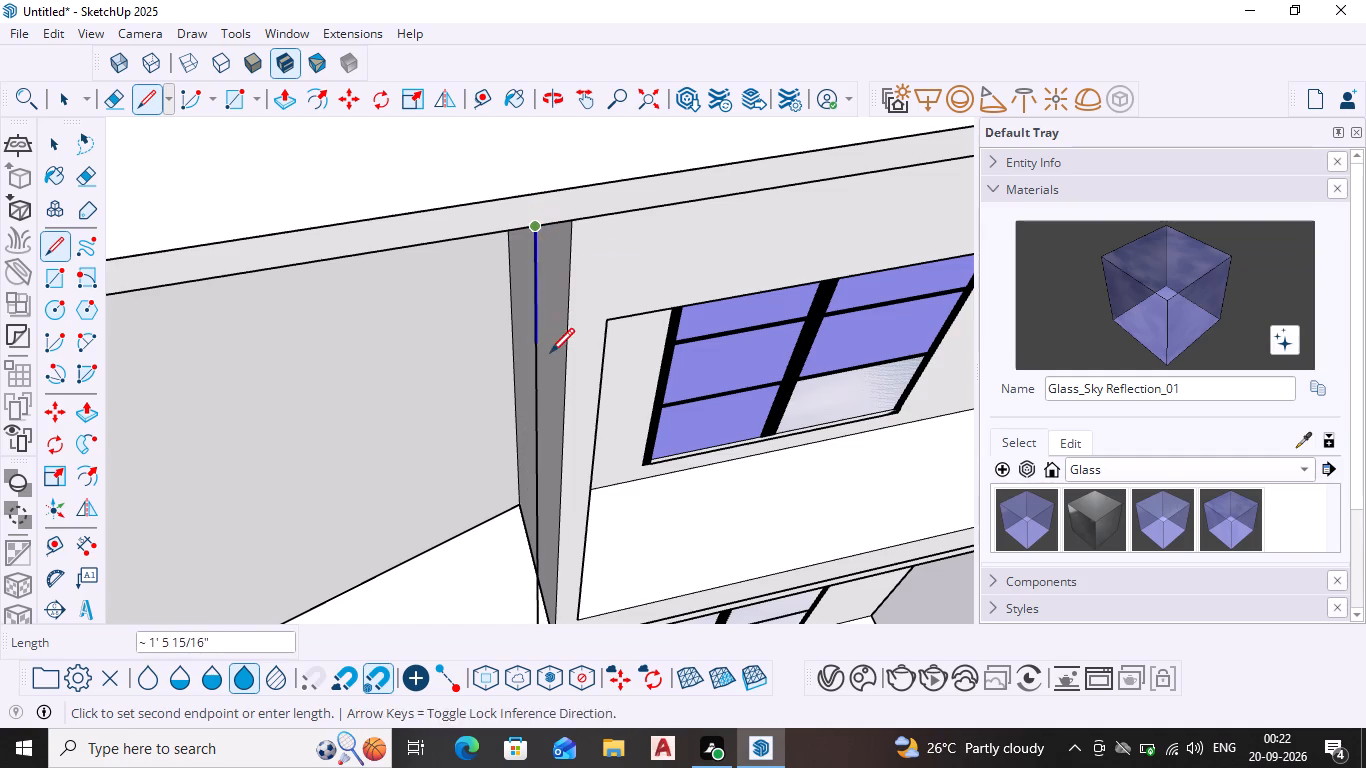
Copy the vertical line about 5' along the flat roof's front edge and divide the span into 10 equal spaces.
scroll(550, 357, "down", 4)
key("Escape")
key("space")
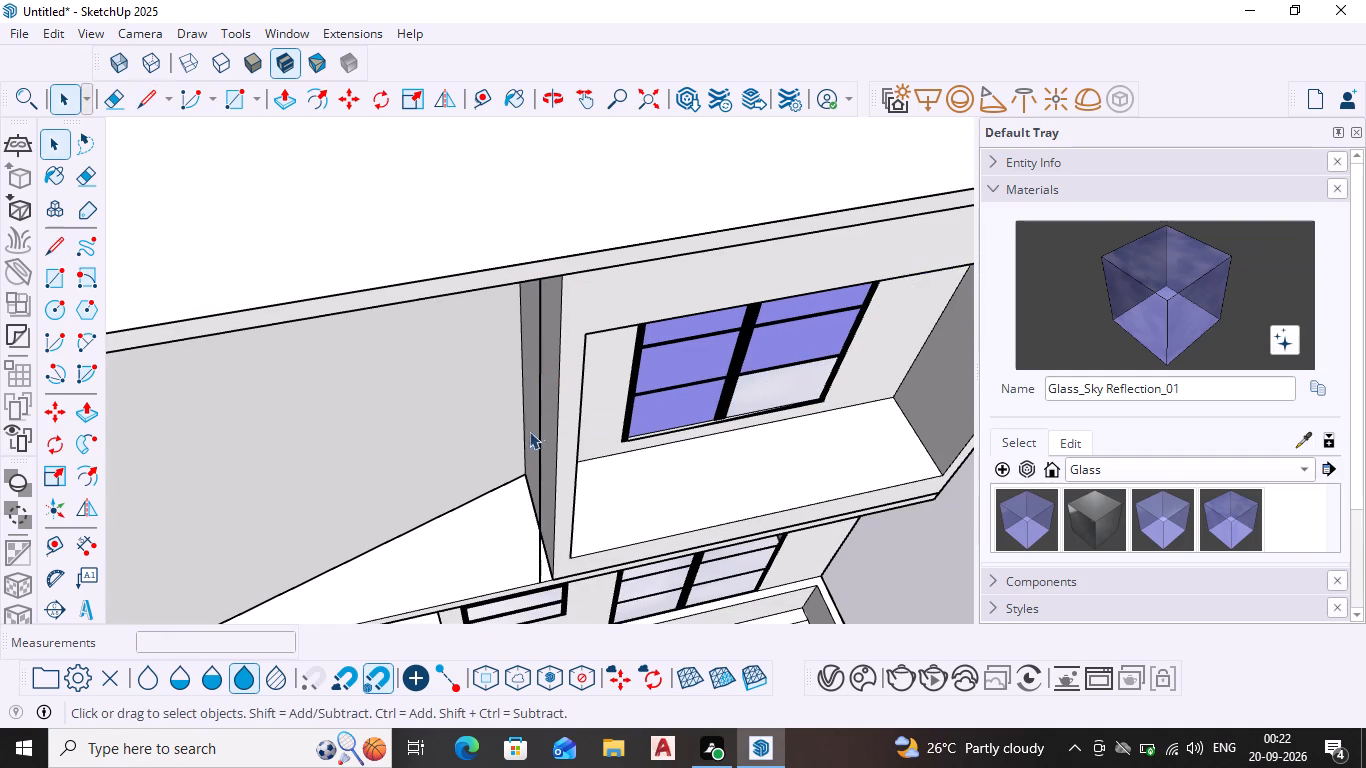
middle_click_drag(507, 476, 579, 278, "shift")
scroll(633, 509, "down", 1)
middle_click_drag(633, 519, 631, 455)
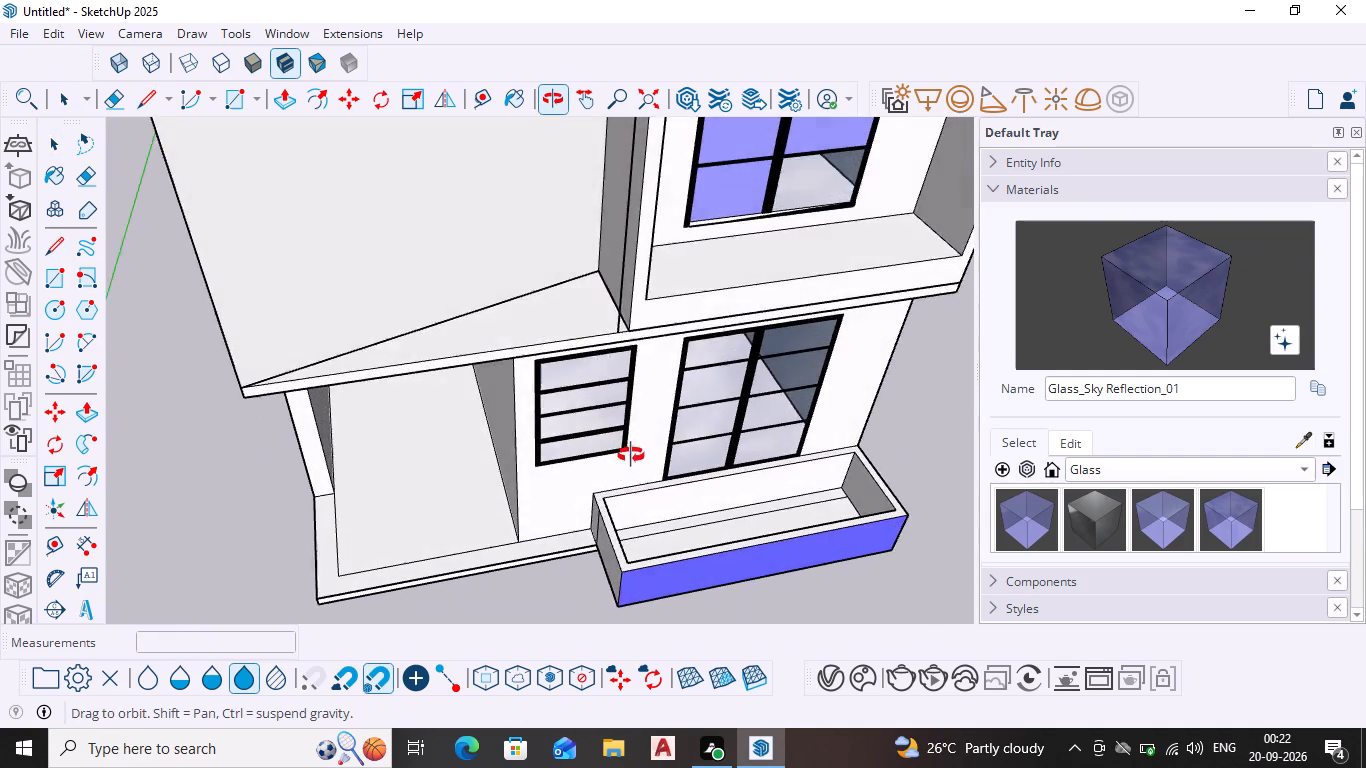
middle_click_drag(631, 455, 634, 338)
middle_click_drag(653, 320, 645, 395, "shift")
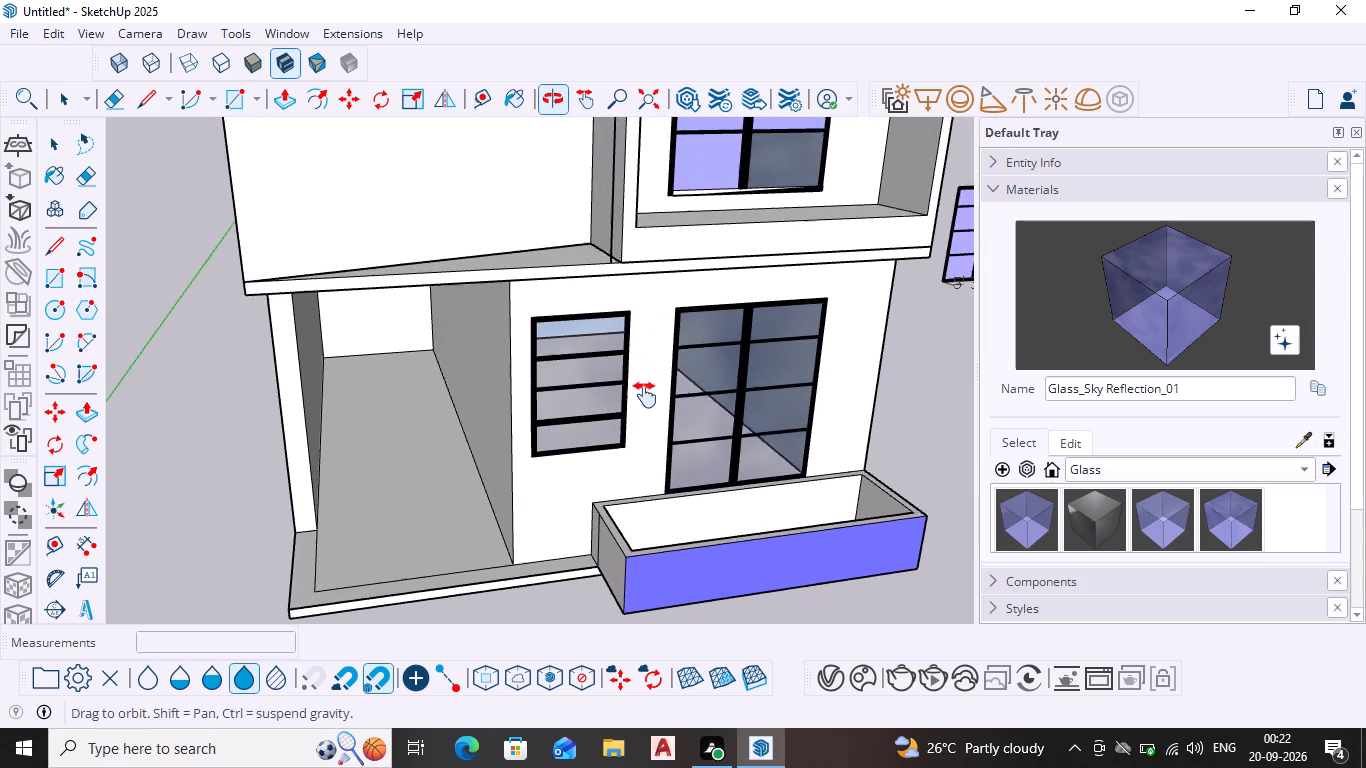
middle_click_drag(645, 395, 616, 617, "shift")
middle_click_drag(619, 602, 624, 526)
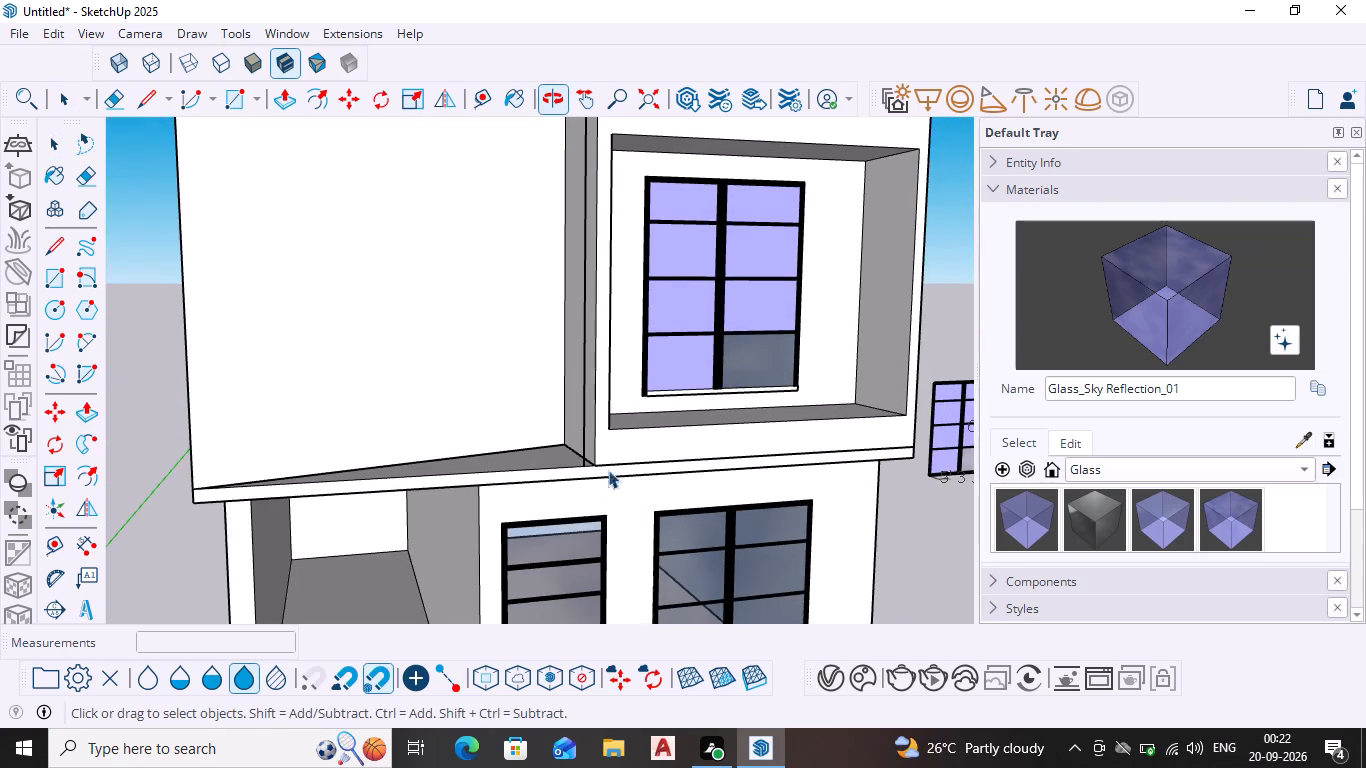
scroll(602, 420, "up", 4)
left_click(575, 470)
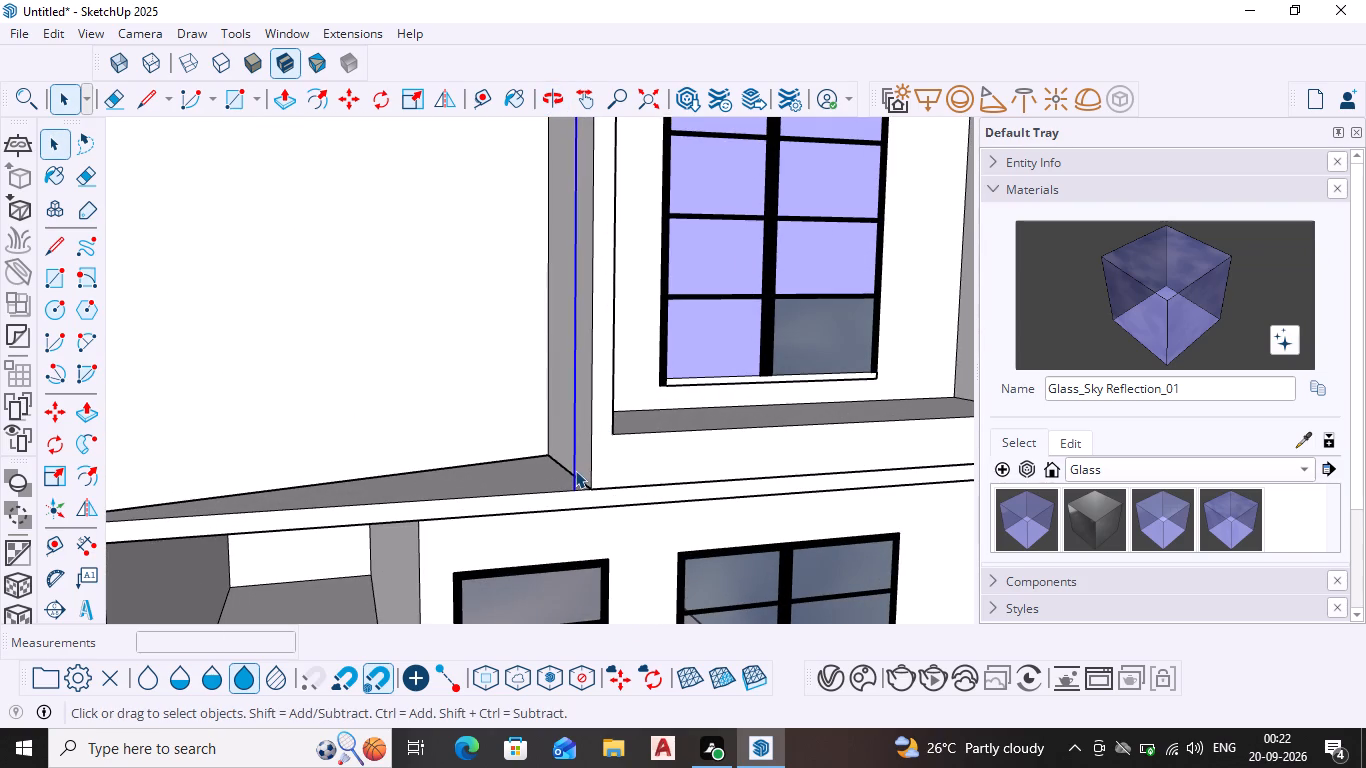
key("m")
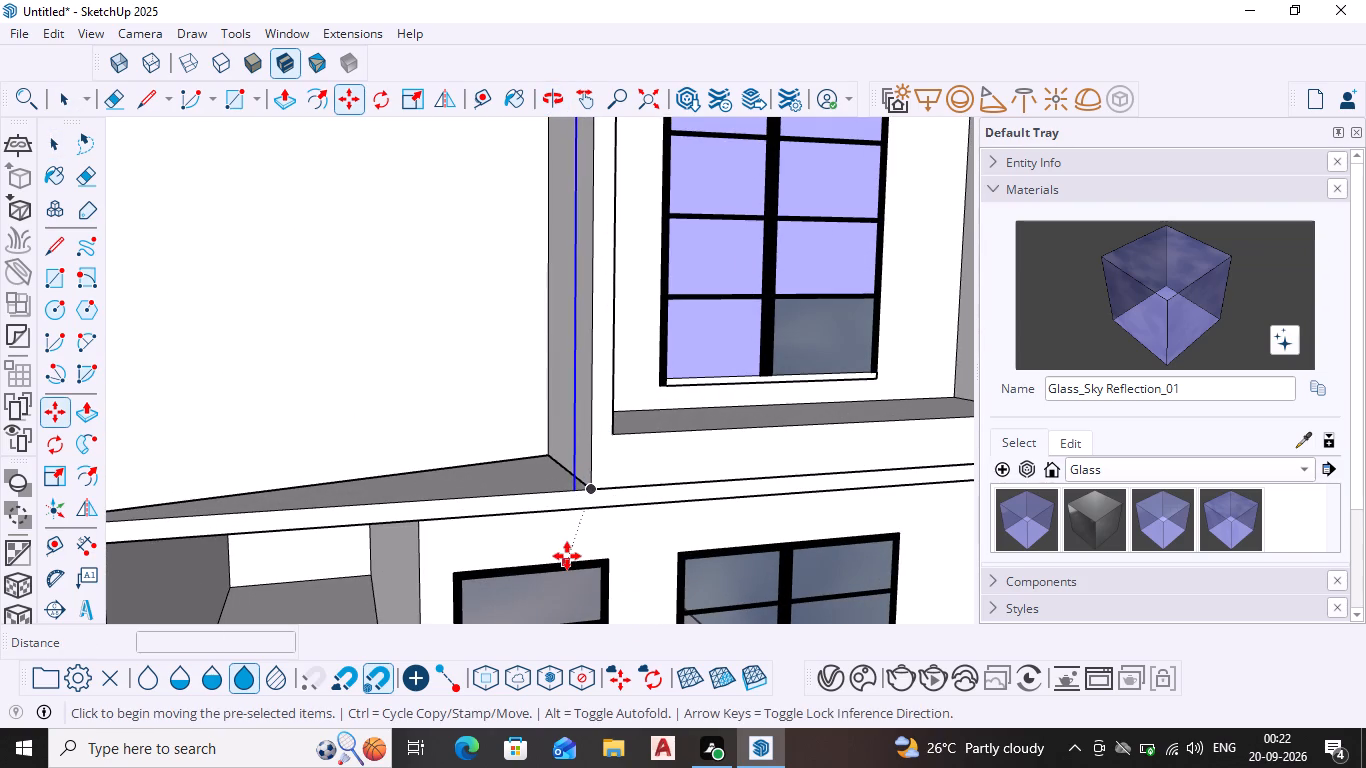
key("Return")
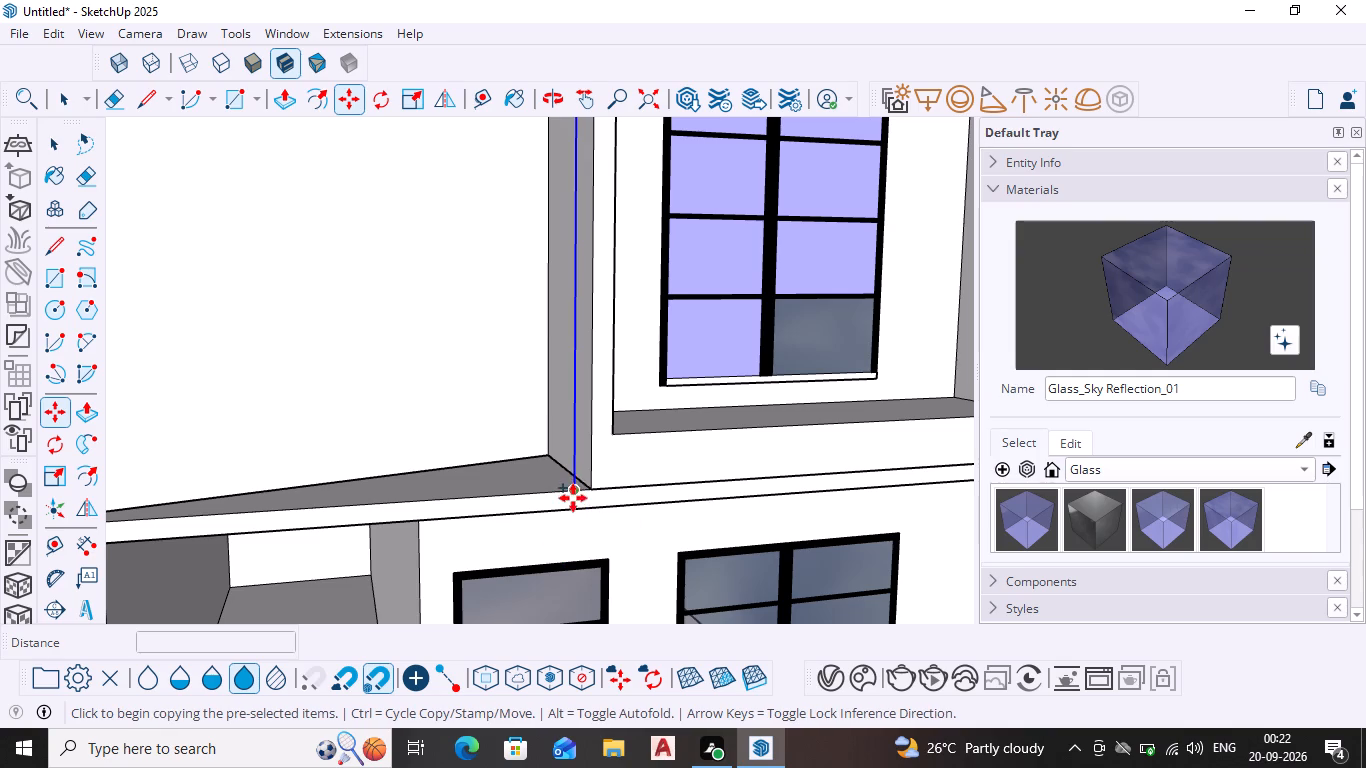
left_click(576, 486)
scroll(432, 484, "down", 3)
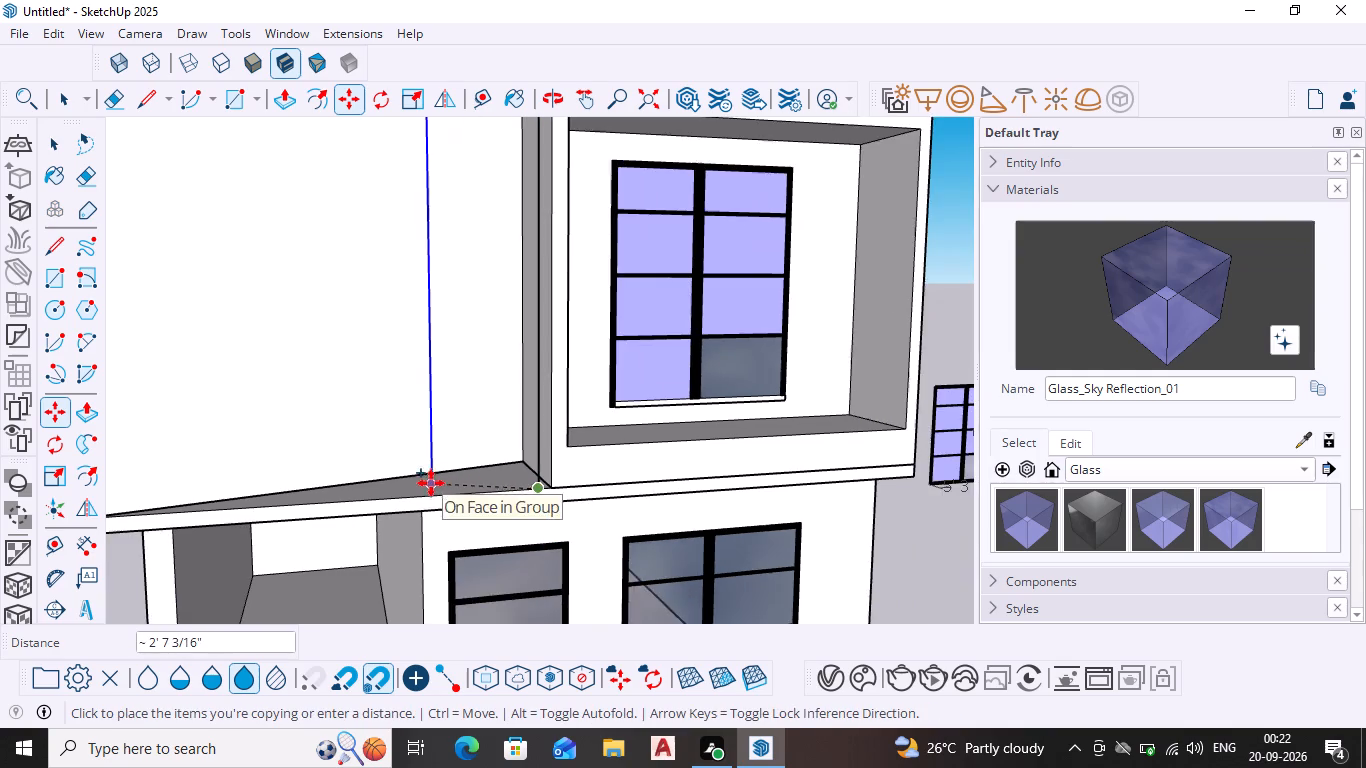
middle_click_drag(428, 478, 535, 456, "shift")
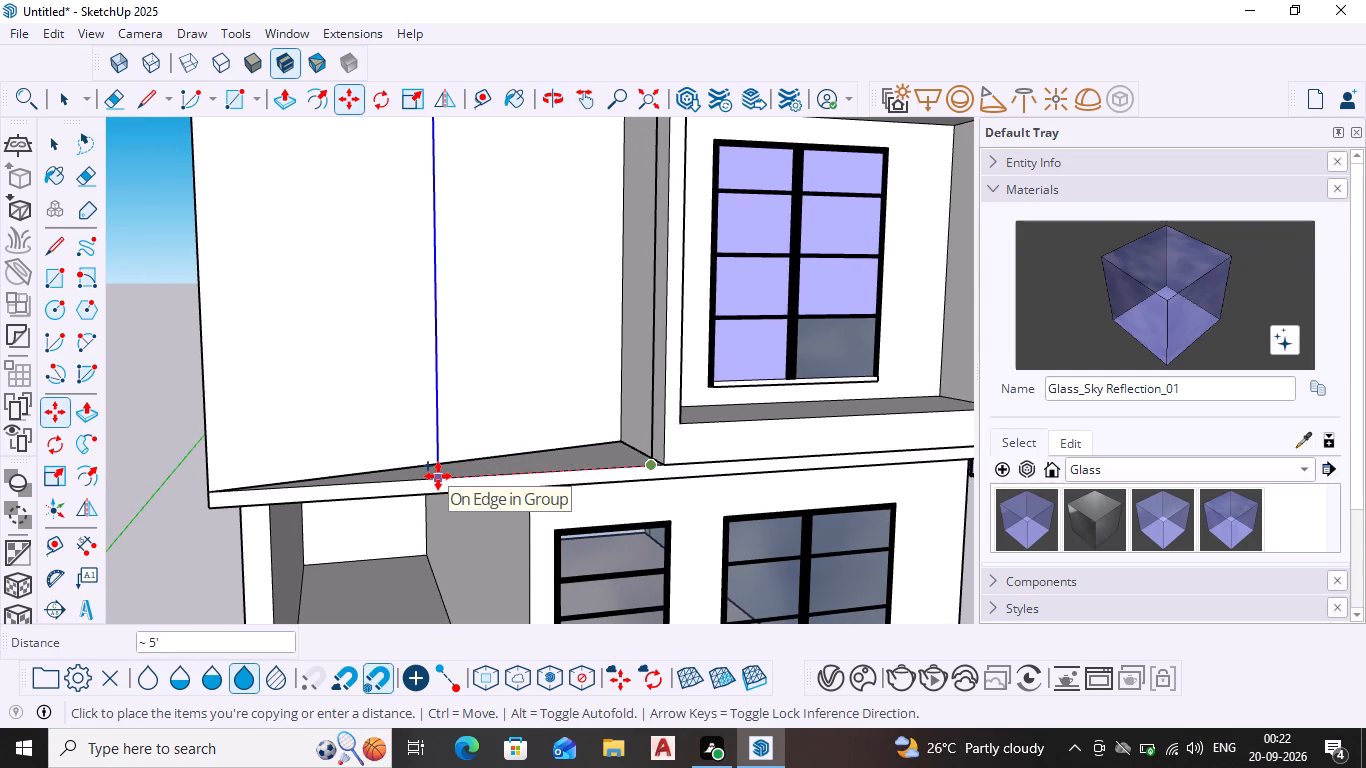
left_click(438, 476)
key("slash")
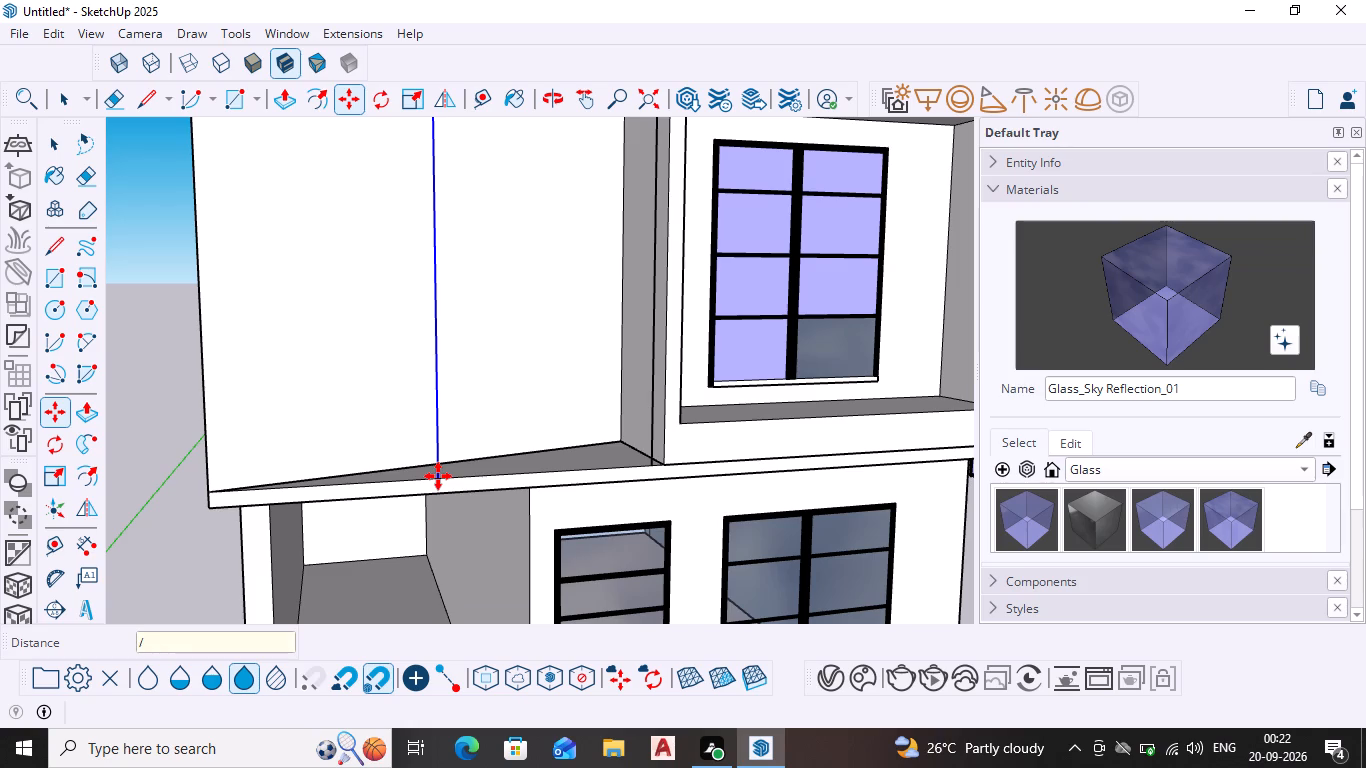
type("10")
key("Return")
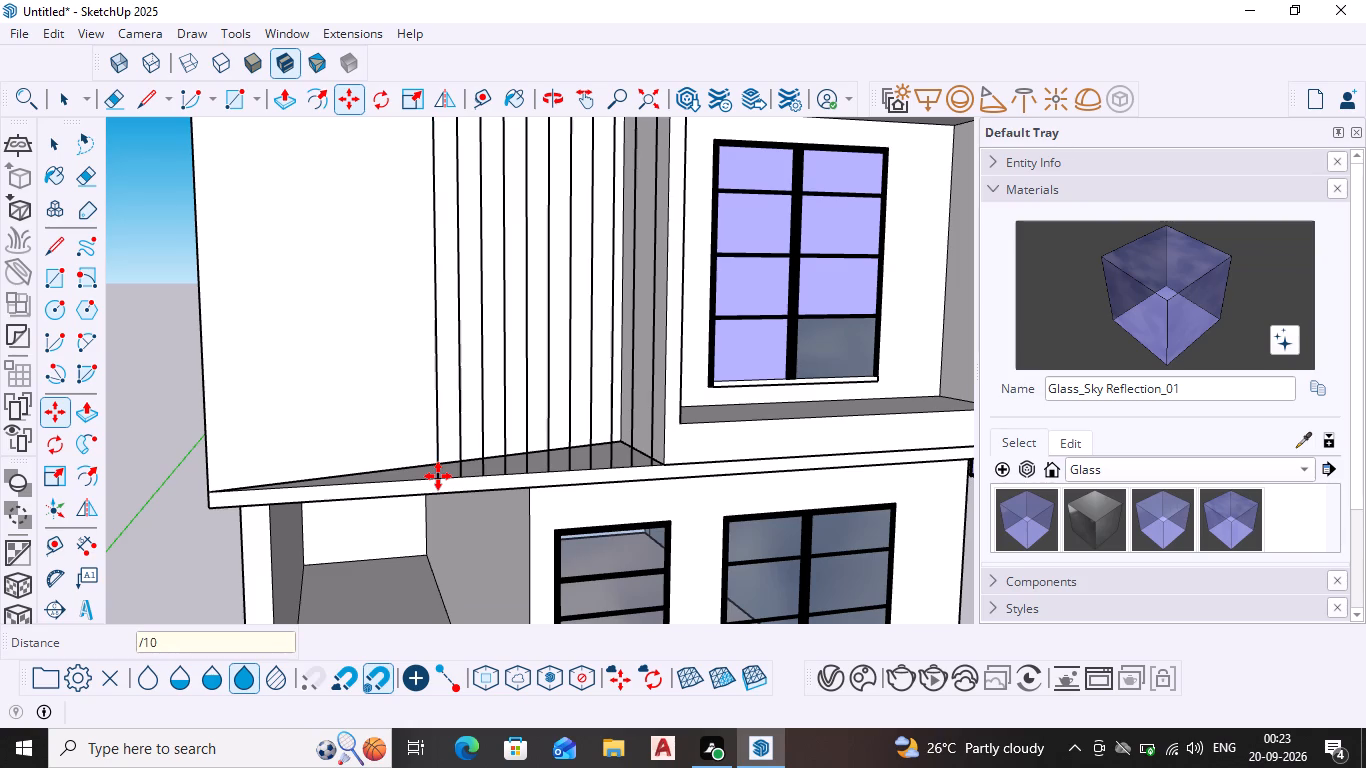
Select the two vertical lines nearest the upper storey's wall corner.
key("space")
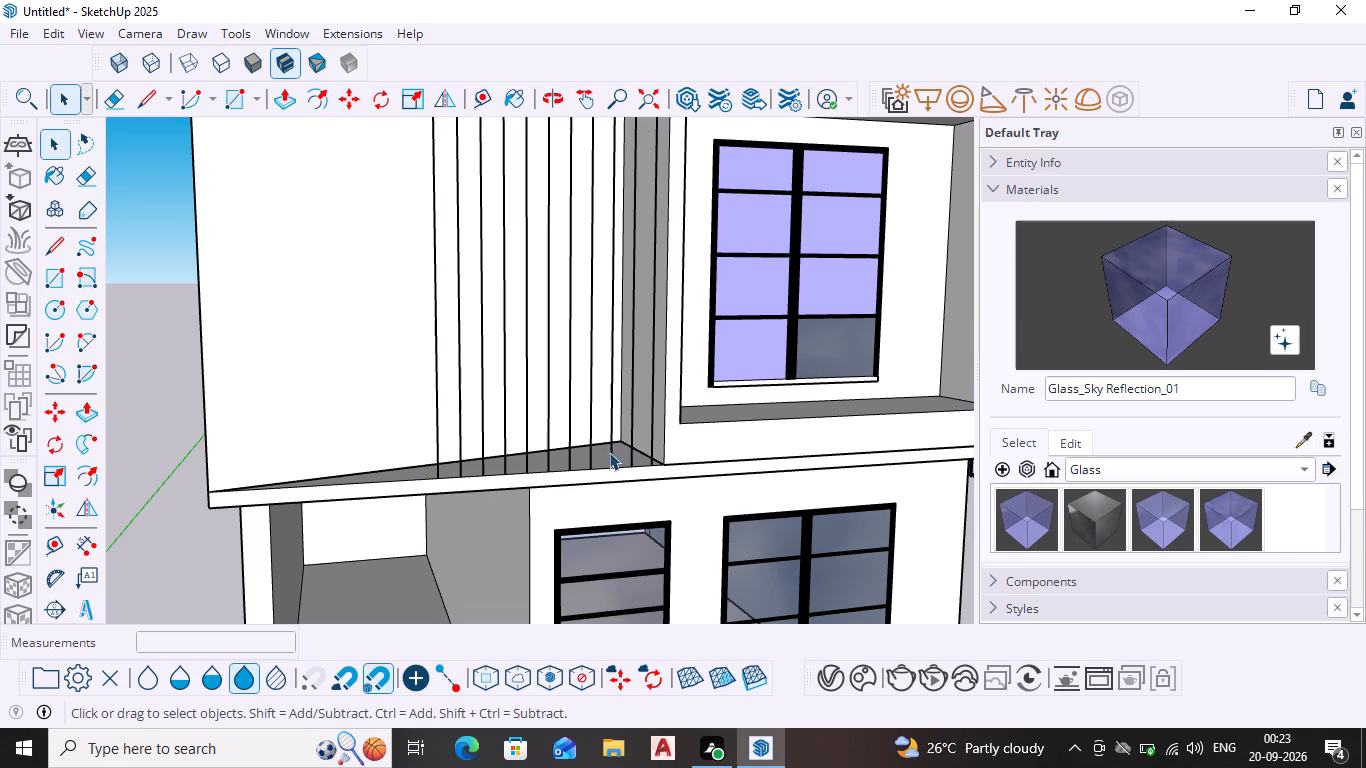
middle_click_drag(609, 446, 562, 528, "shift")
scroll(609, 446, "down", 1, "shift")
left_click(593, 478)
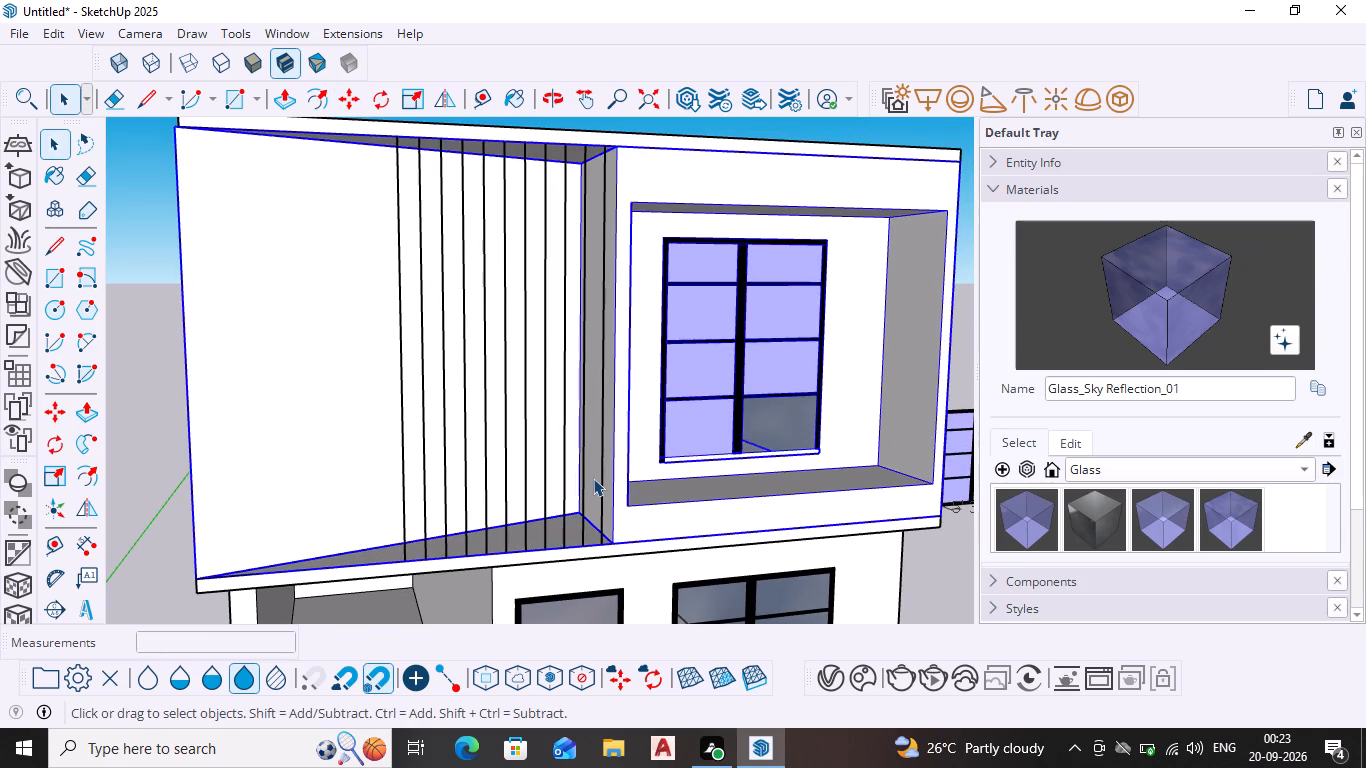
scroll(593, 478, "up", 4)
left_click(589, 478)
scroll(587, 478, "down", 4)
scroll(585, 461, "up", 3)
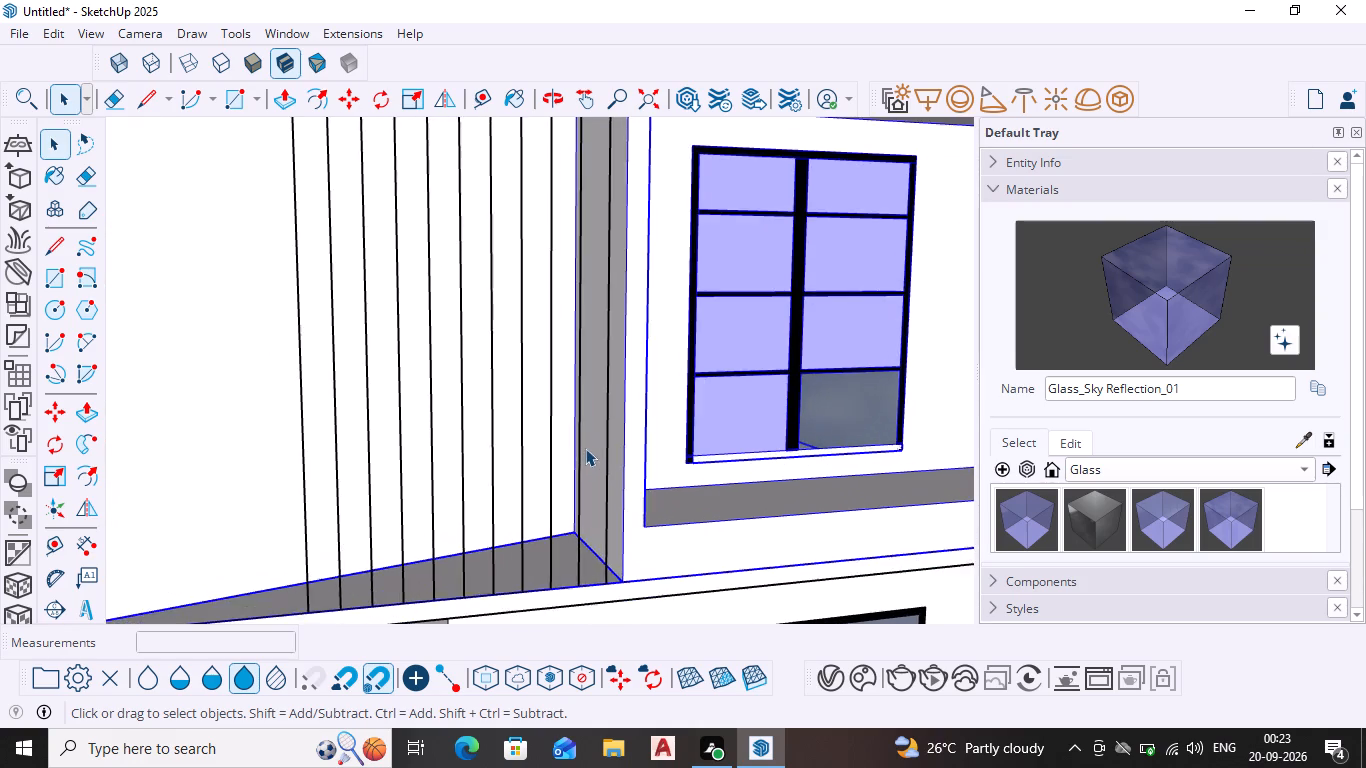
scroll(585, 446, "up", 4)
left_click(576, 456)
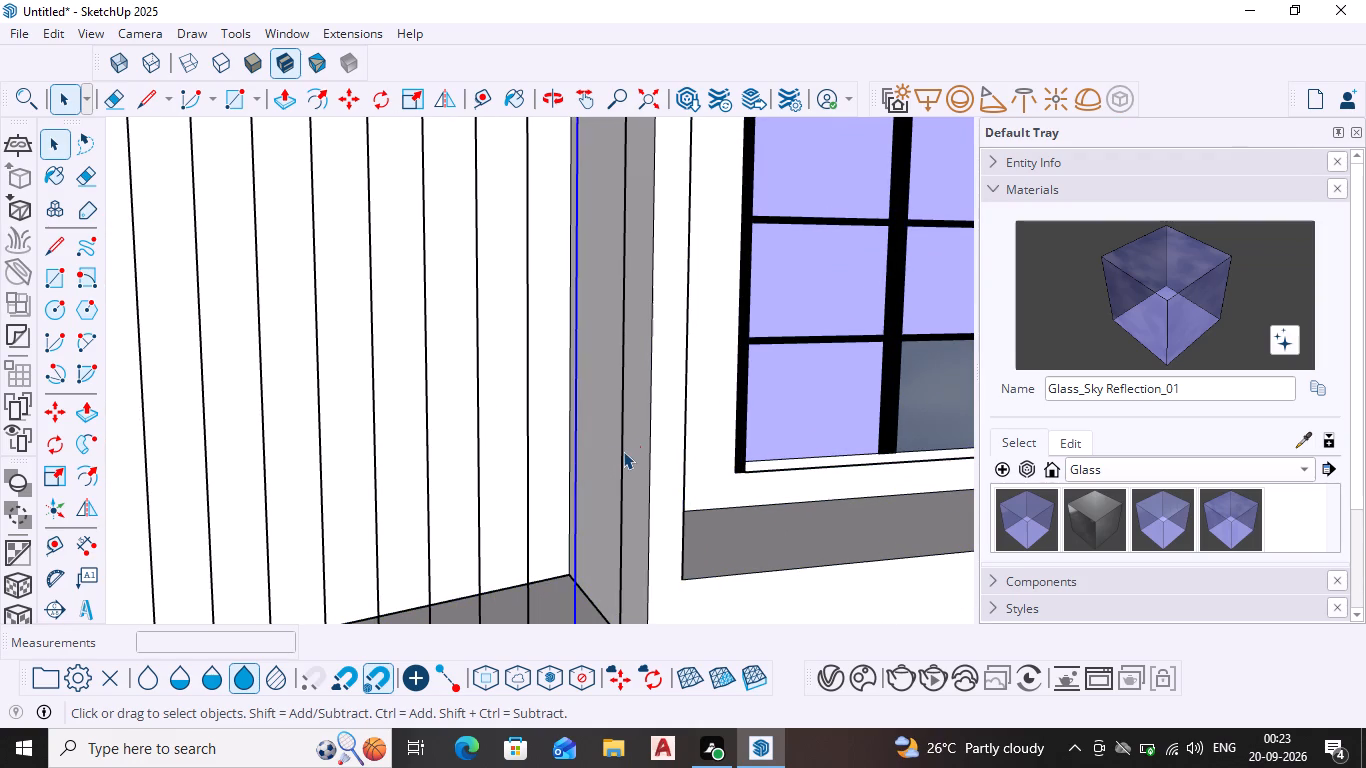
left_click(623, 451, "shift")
Examine where the vertical lines meet the roof slab above and the flat roof edge and triangular recess below.
scroll(623, 455, "down", 6)
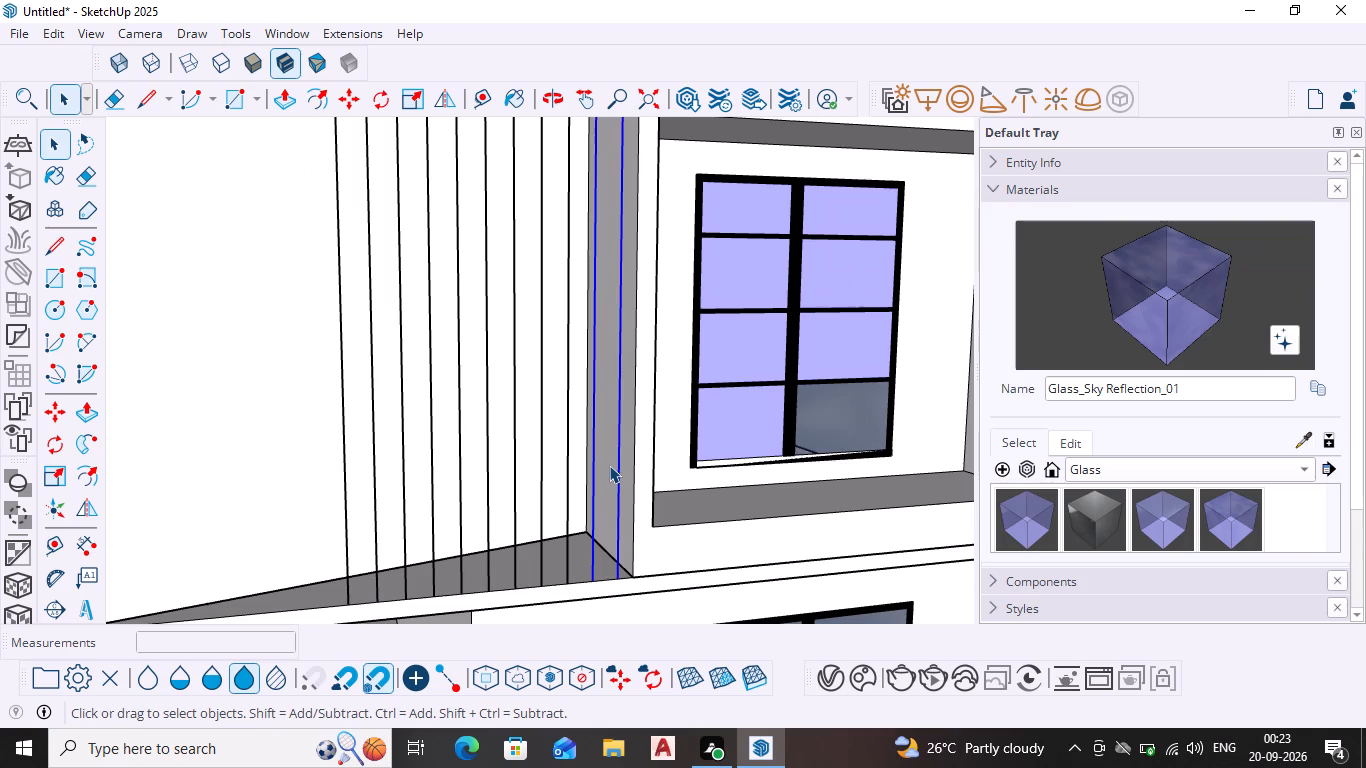
scroll(593, 440, "down", 1, "shift")
middle_click_drag(592, 440, 545, 633, "shift")
scroll(561, 279, "up", 20)
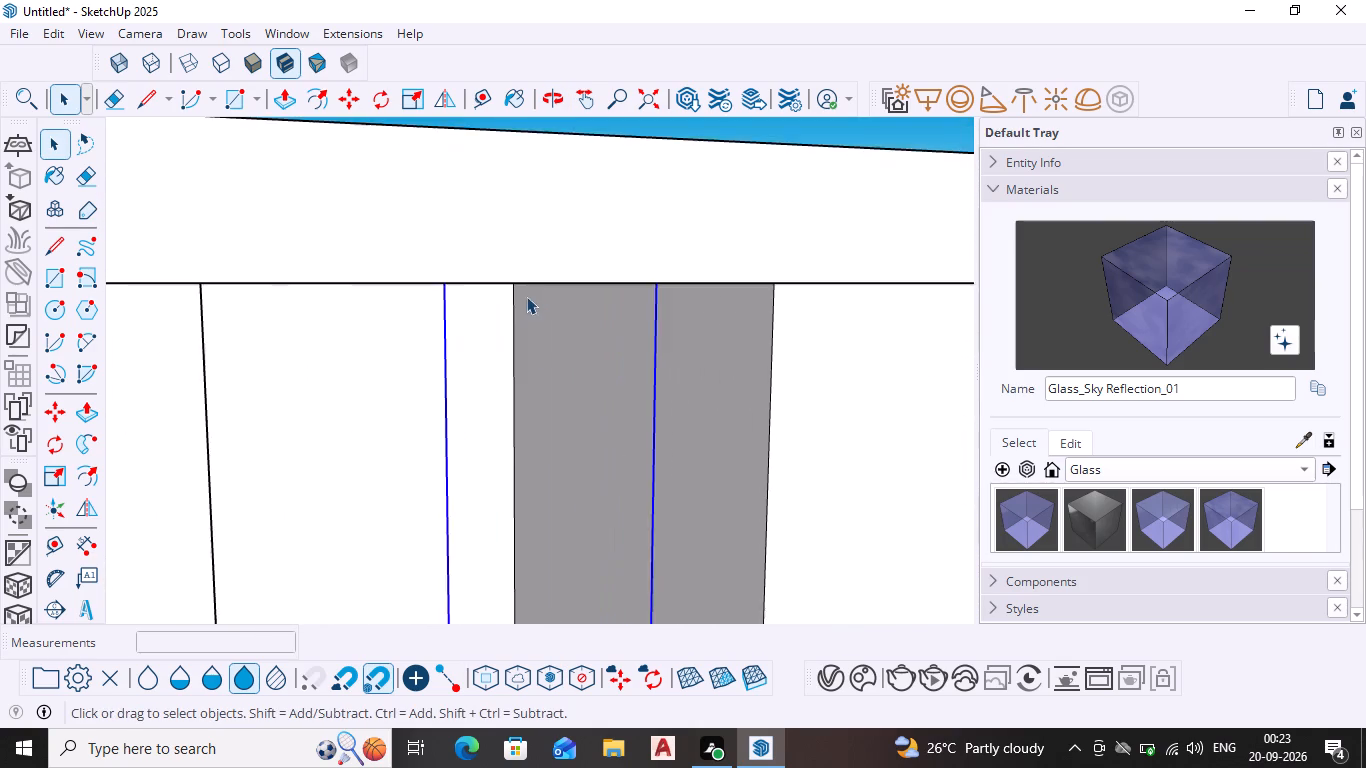
middle_click_drag(526, 296, 545, 283)
middle_click_drag(542, 306, 539, 412, "shift")
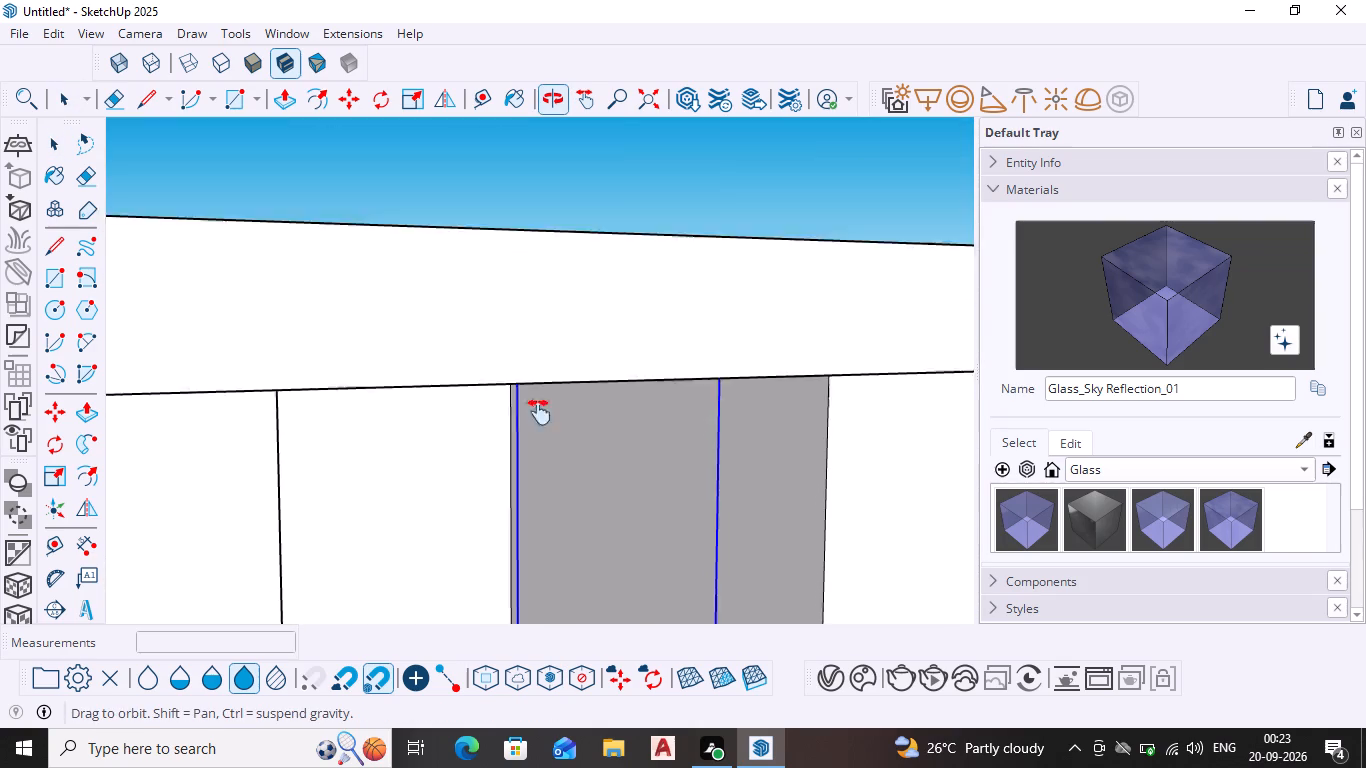
middle_click_drag(539, 412, 545, 316, "shift")
scroll(526, 551, "up", 4)
middle_click_drag(529, 510, 538, 455)
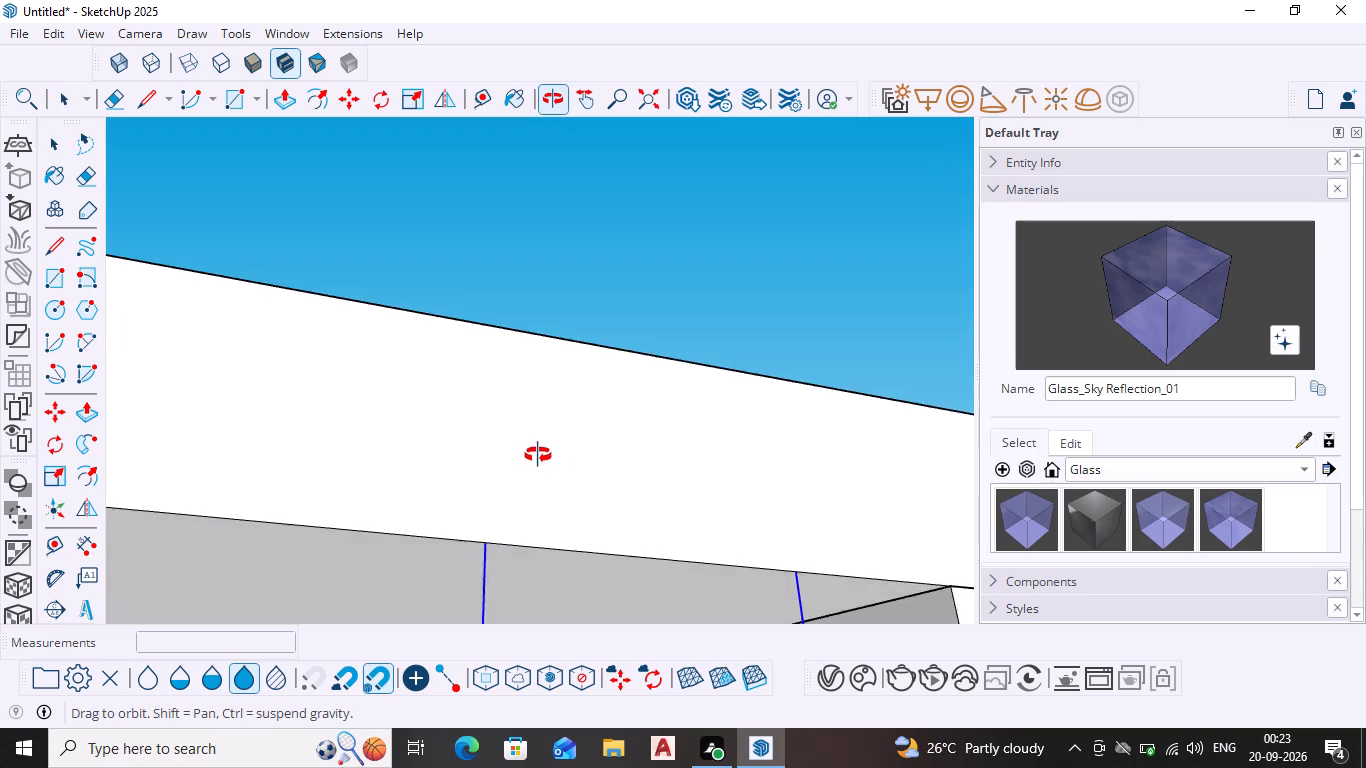
middle_click_drag(538, 455, 550, 390)
scroll(550, 390, "down", 17)
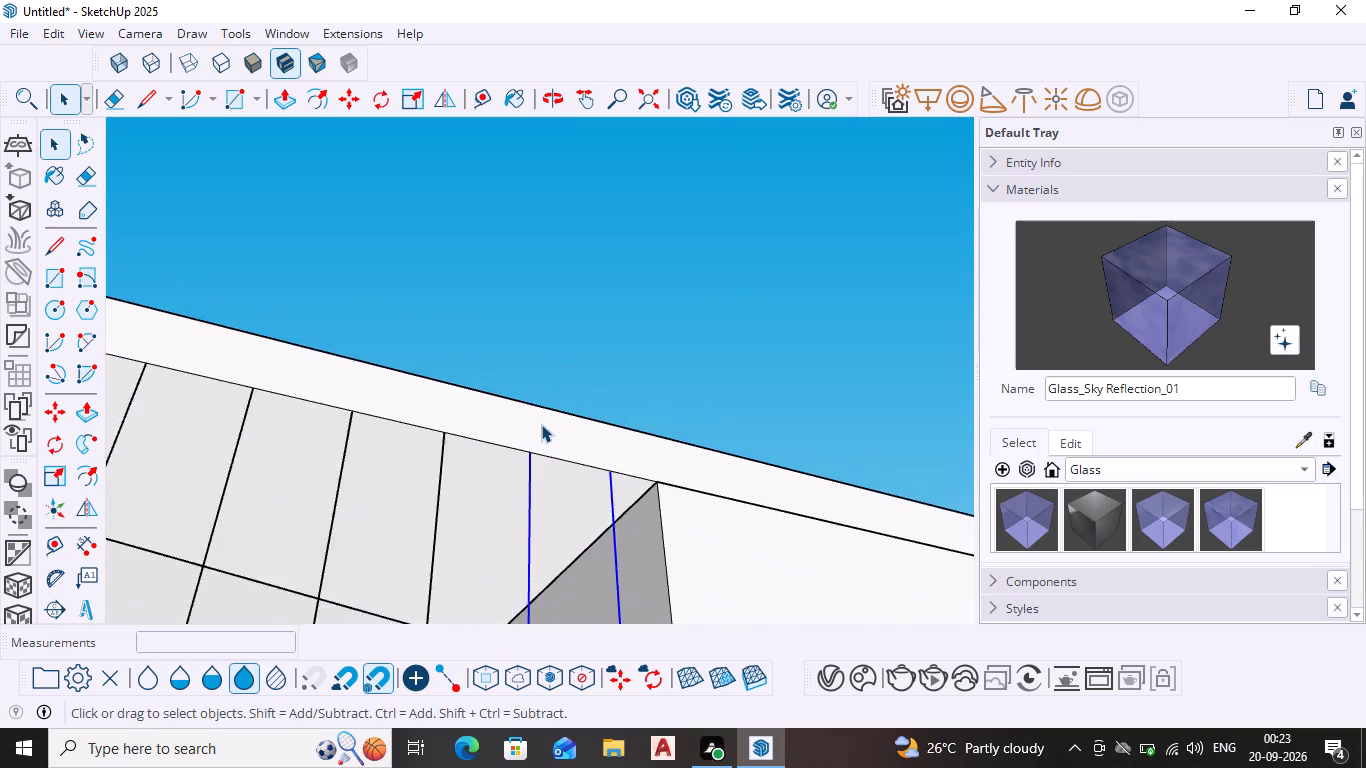
scroll(541, 424, "down", 9)
middle_click_drag(537, 381, 617, 233, "shift")
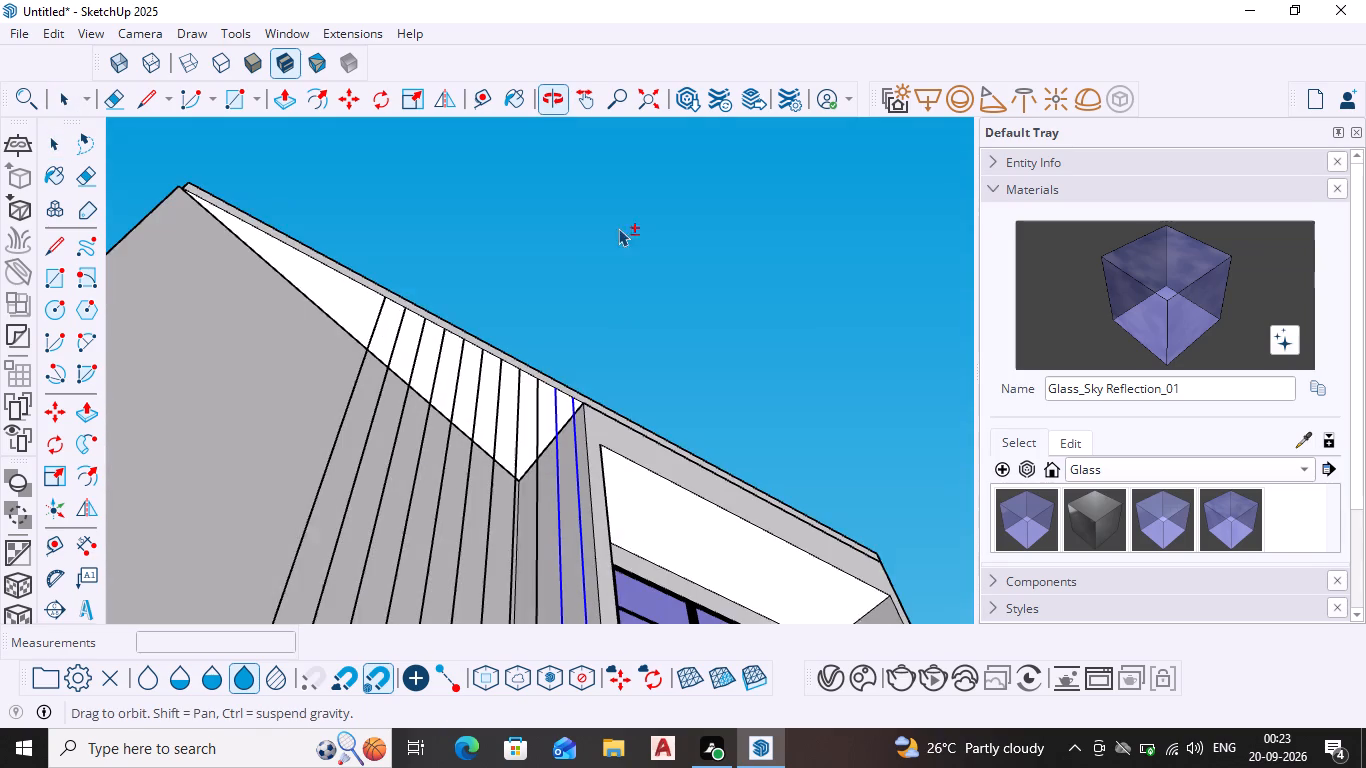
scroll(522, 329, "down", 1, "shift")
middle_click_drag(544, 306, 593, 163, "shift")
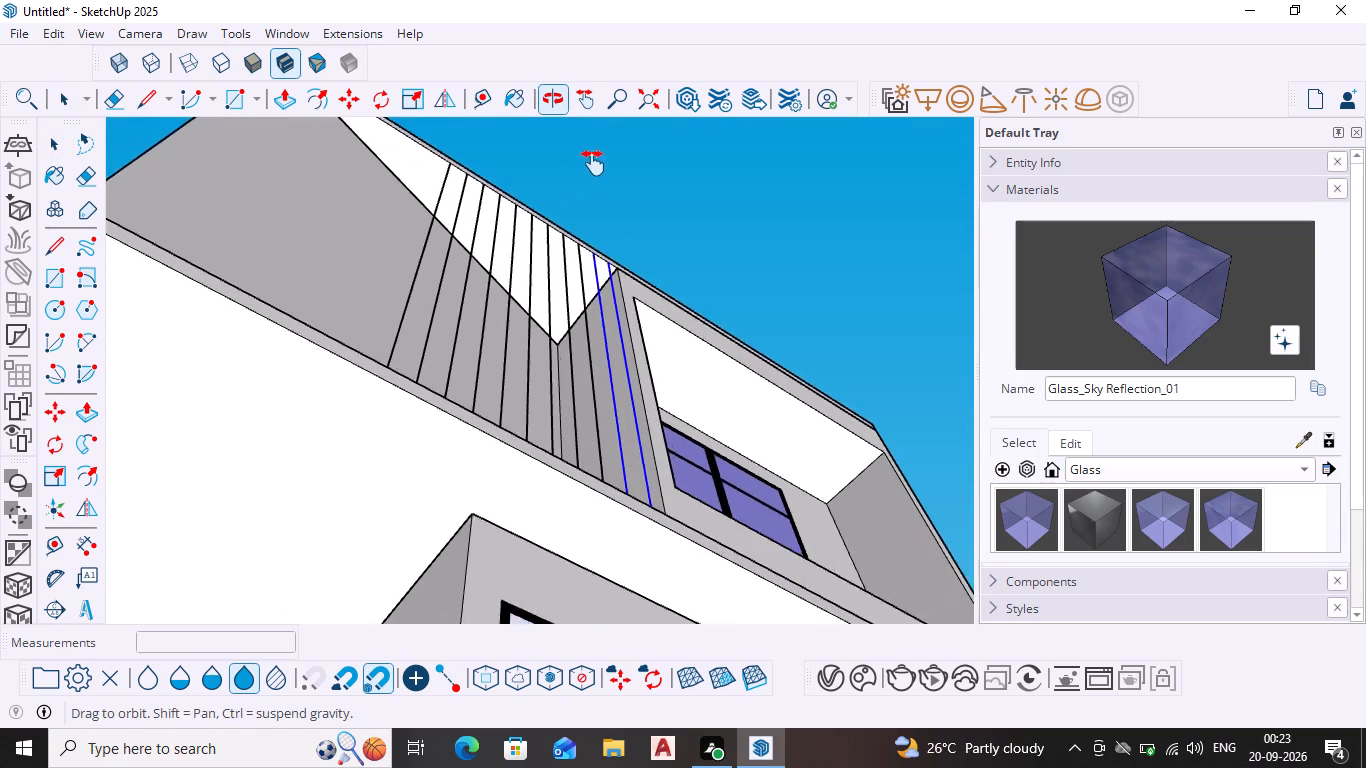
middle_click_drag(593, 163, 600, 143, "shift")
scroll(533, 197, "down", 1)
middle_click_drag(533, 197, 441, 605)
scroll(507, 473, "down", 3)
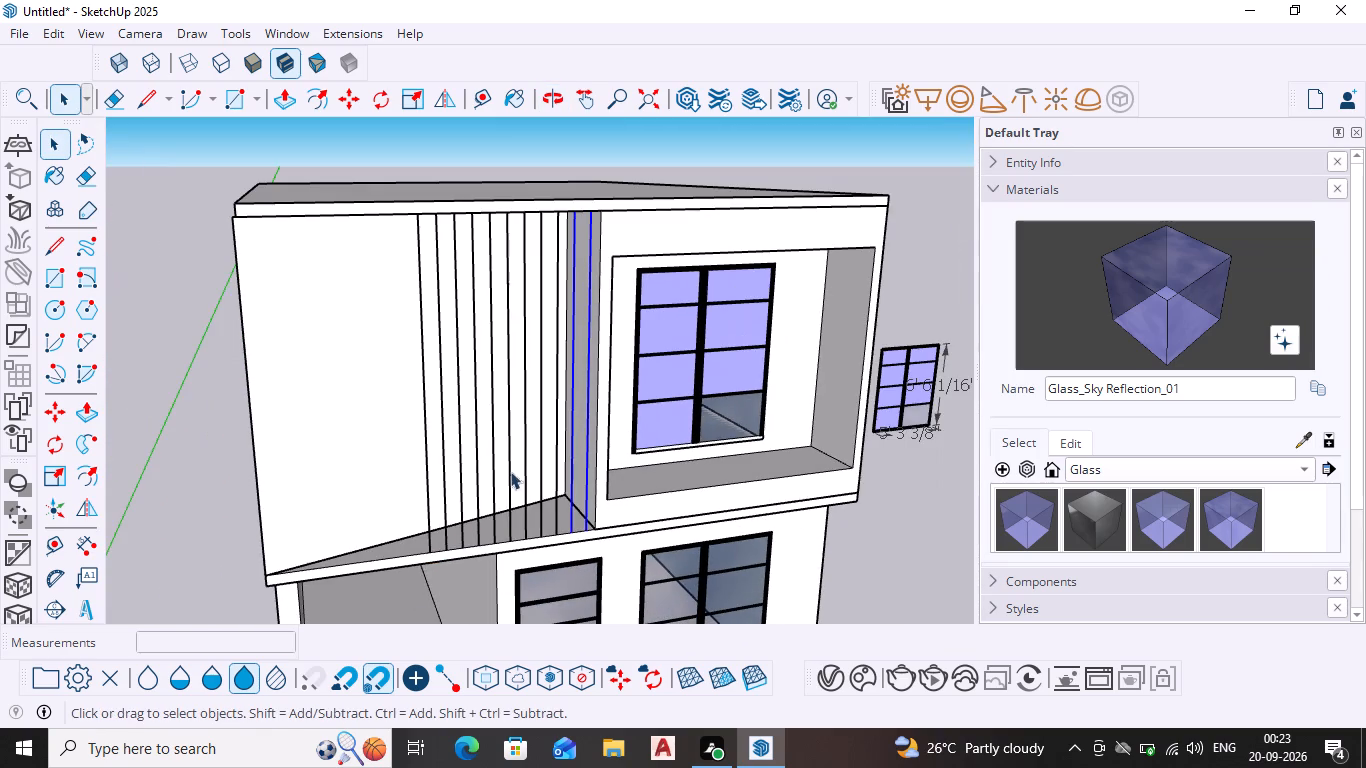
scroll(536, 445, "up", 3)
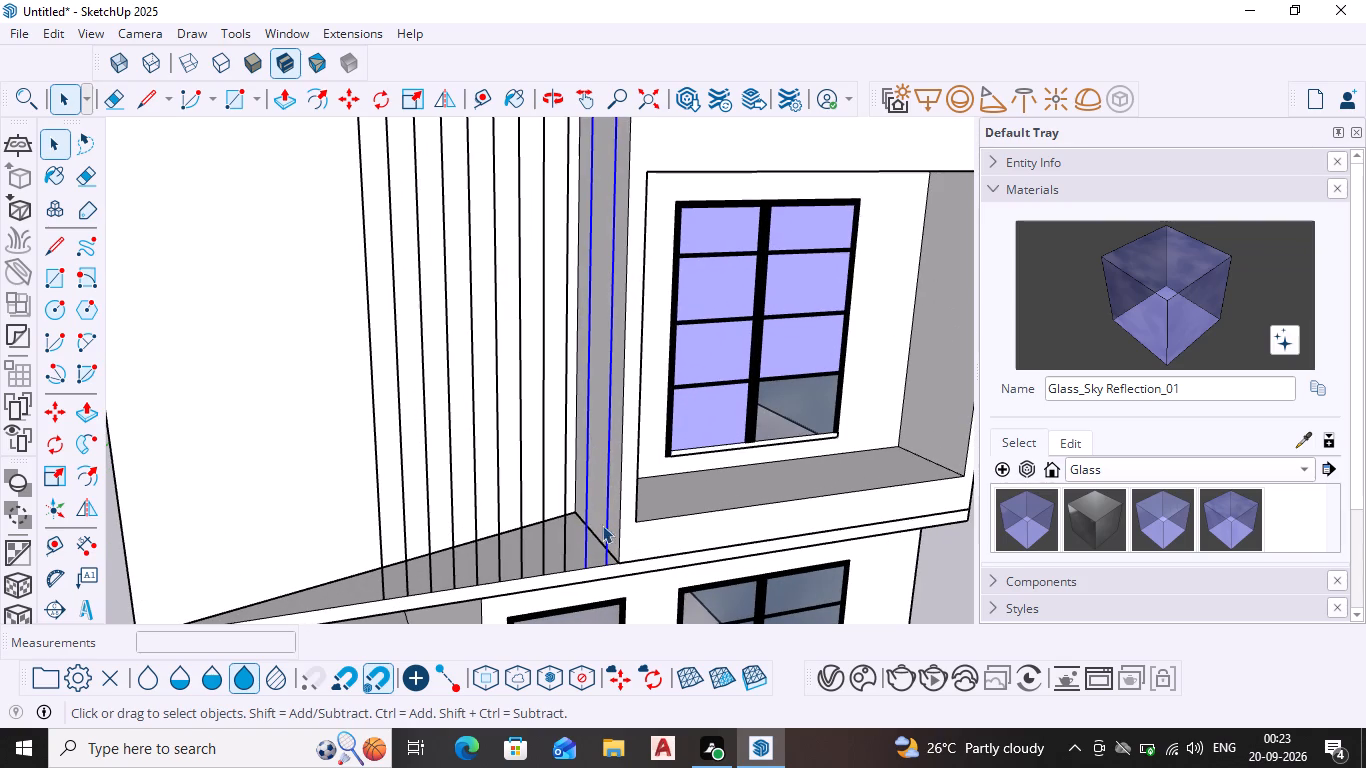
scroll(600, 581, "up", 8)
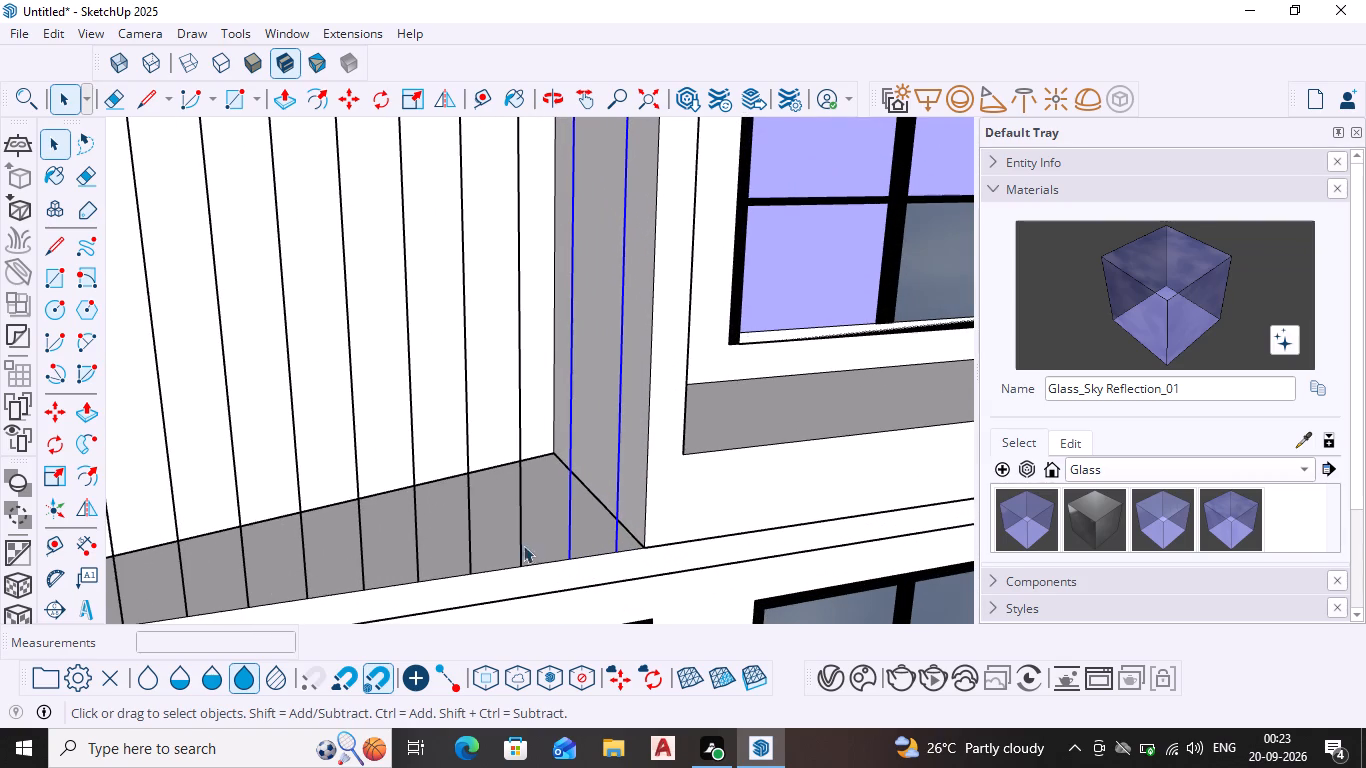
scroll(487, 535, "down", 7)
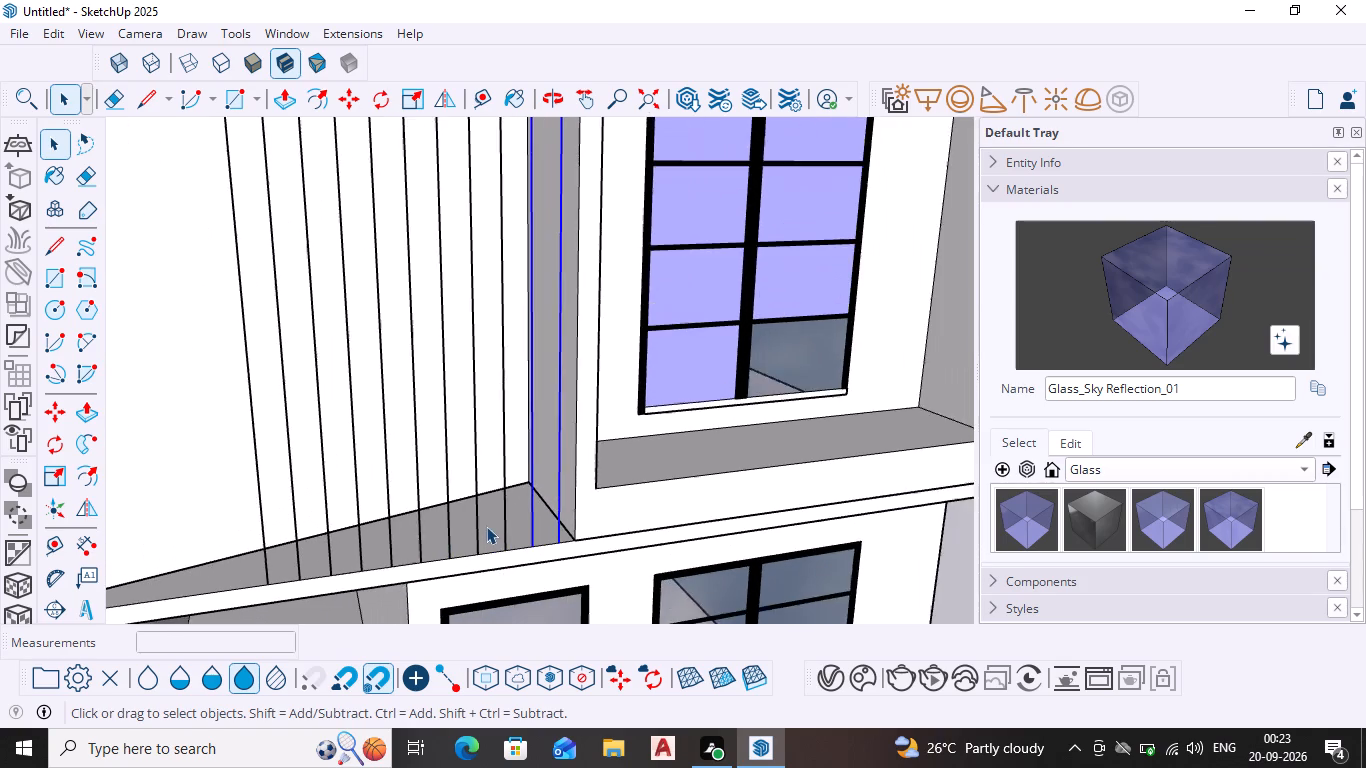
scroll(486, 526, "down", 1)
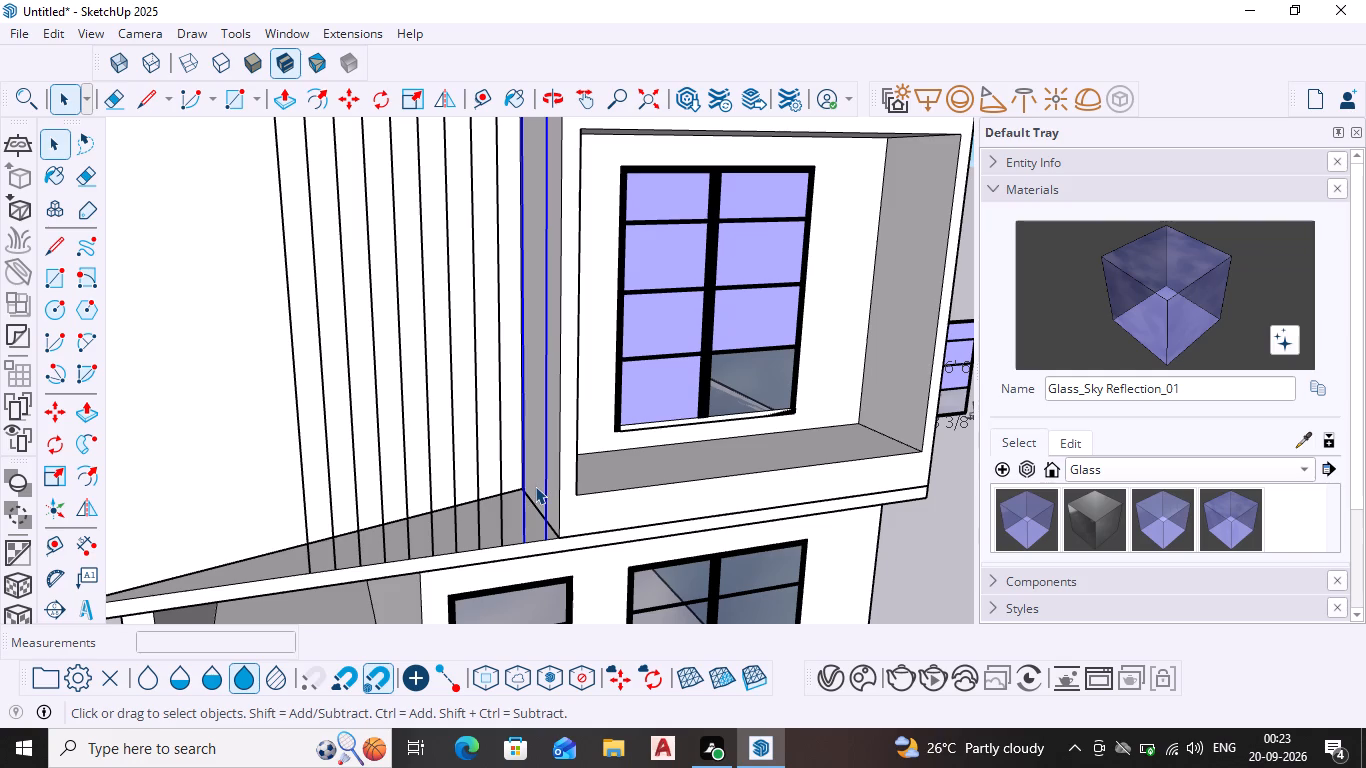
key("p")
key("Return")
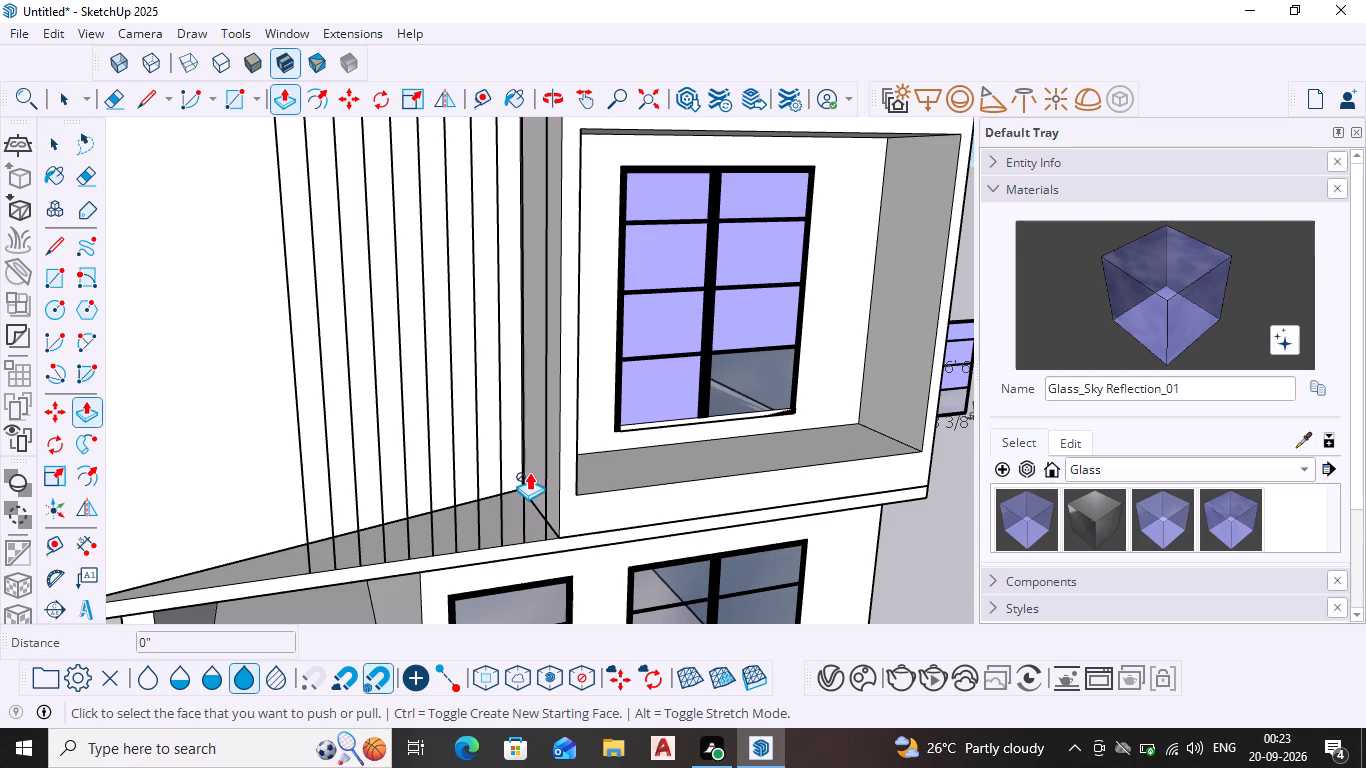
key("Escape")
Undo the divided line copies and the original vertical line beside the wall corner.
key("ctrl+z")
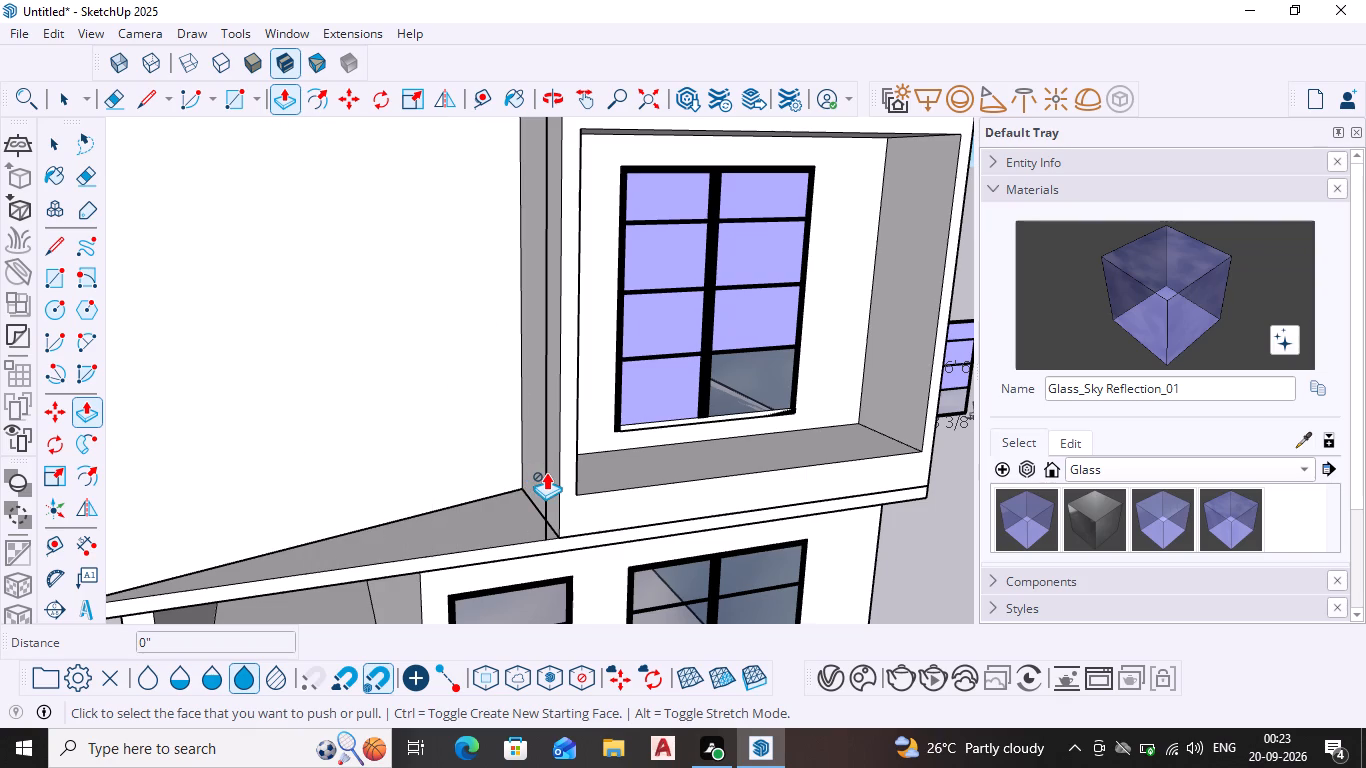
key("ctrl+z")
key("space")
Draw a vertical rectangular strip about 5" wide and 10' high beside the upper storey's wall corner, from flat roof edge to roof slab.
scroll(538, 493, "down", 4)
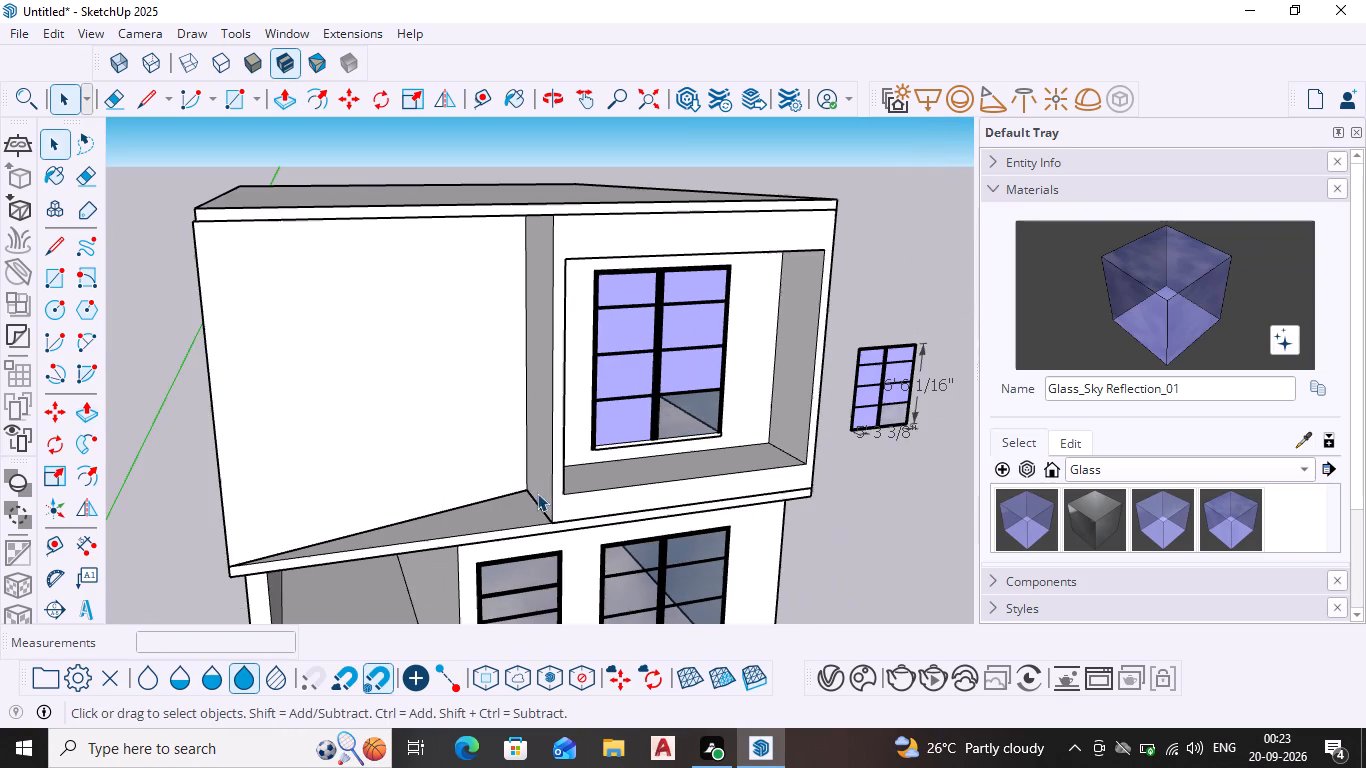
scroll(512, 448, "up", 3)
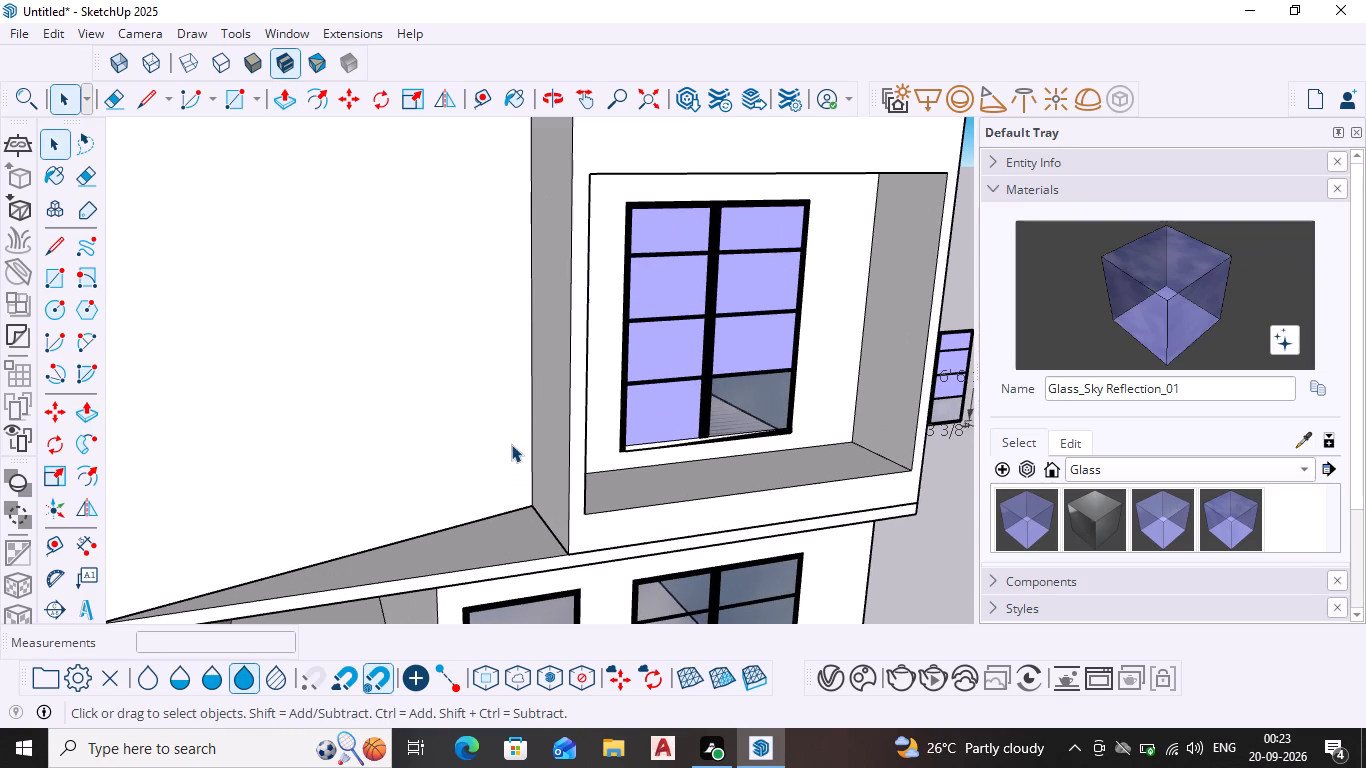
key("r")
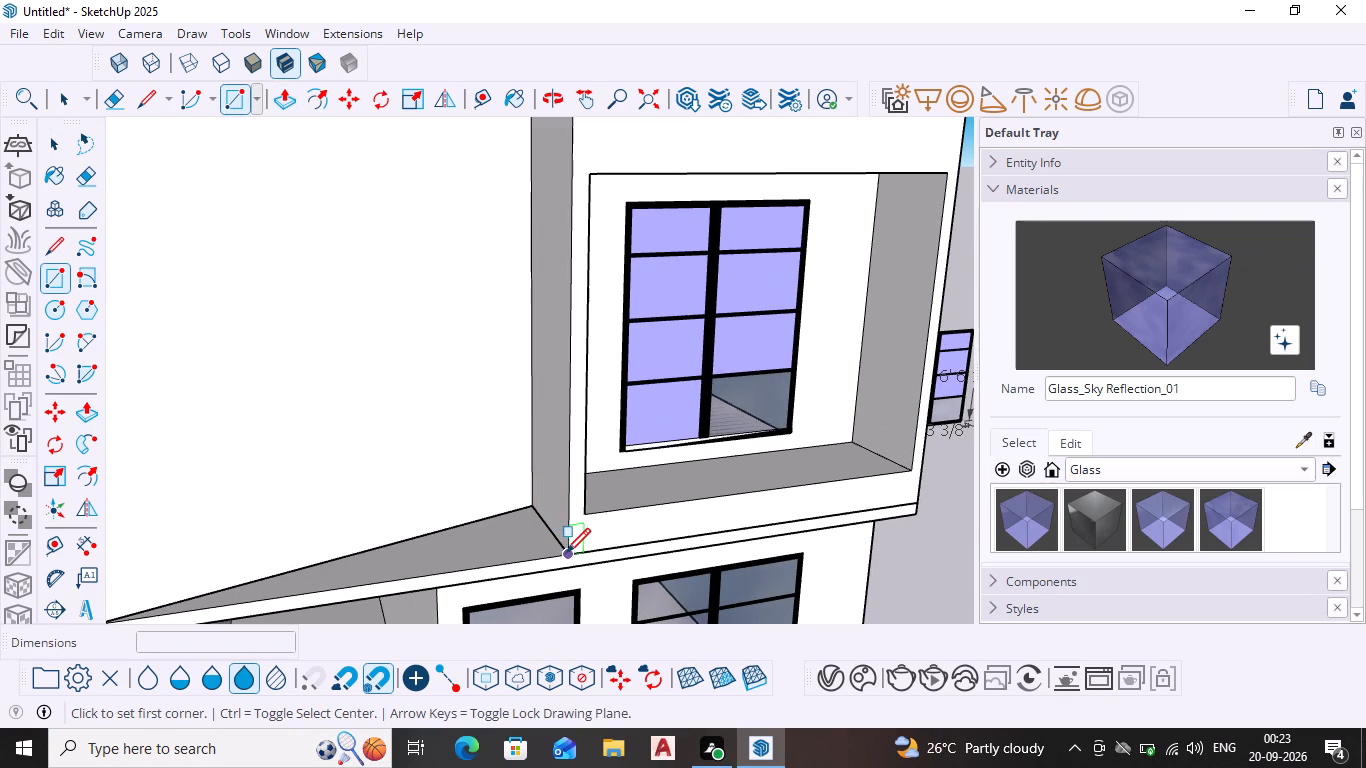
left_click(554, 556)
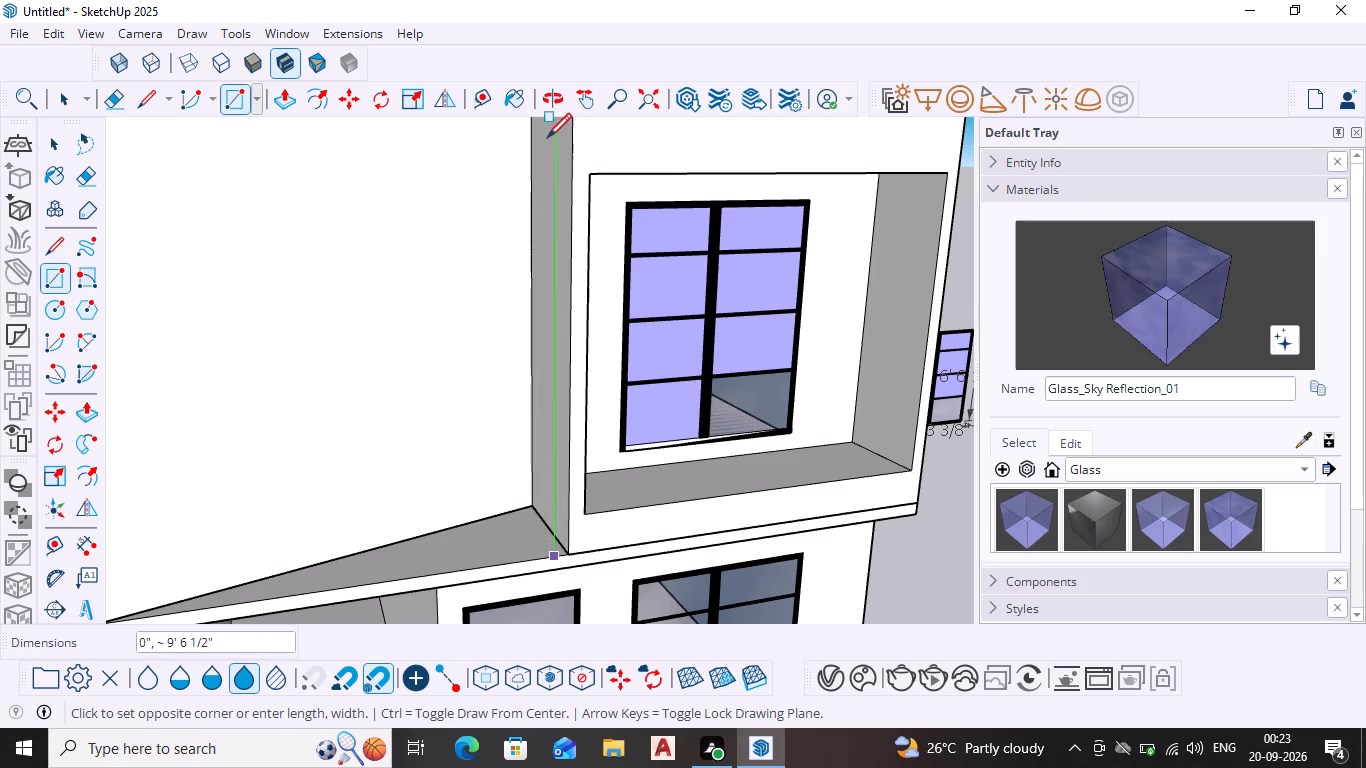
middle_click_drag(558, 192, 572, 356, "shift")
scroll(560, 239, "down", 1, "shift")
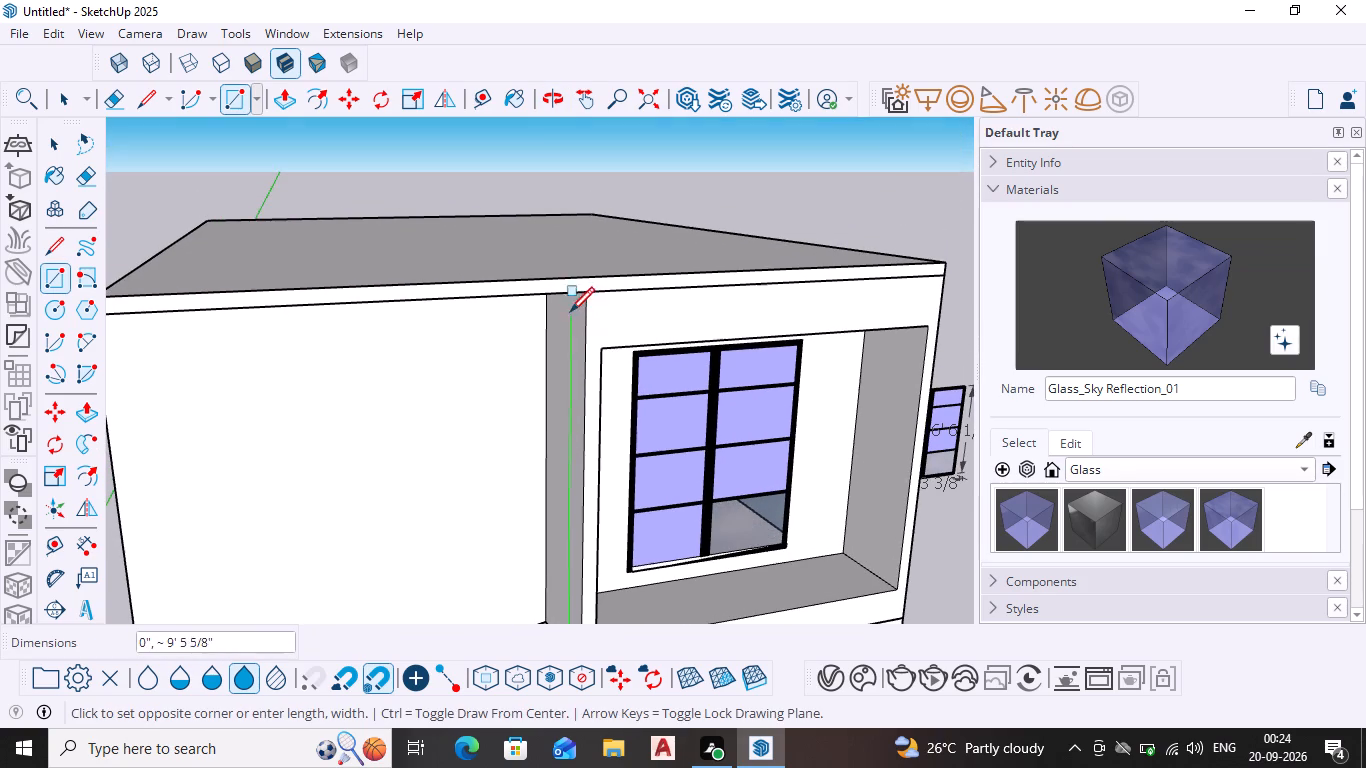
scroll(557, 294, "up", 4)
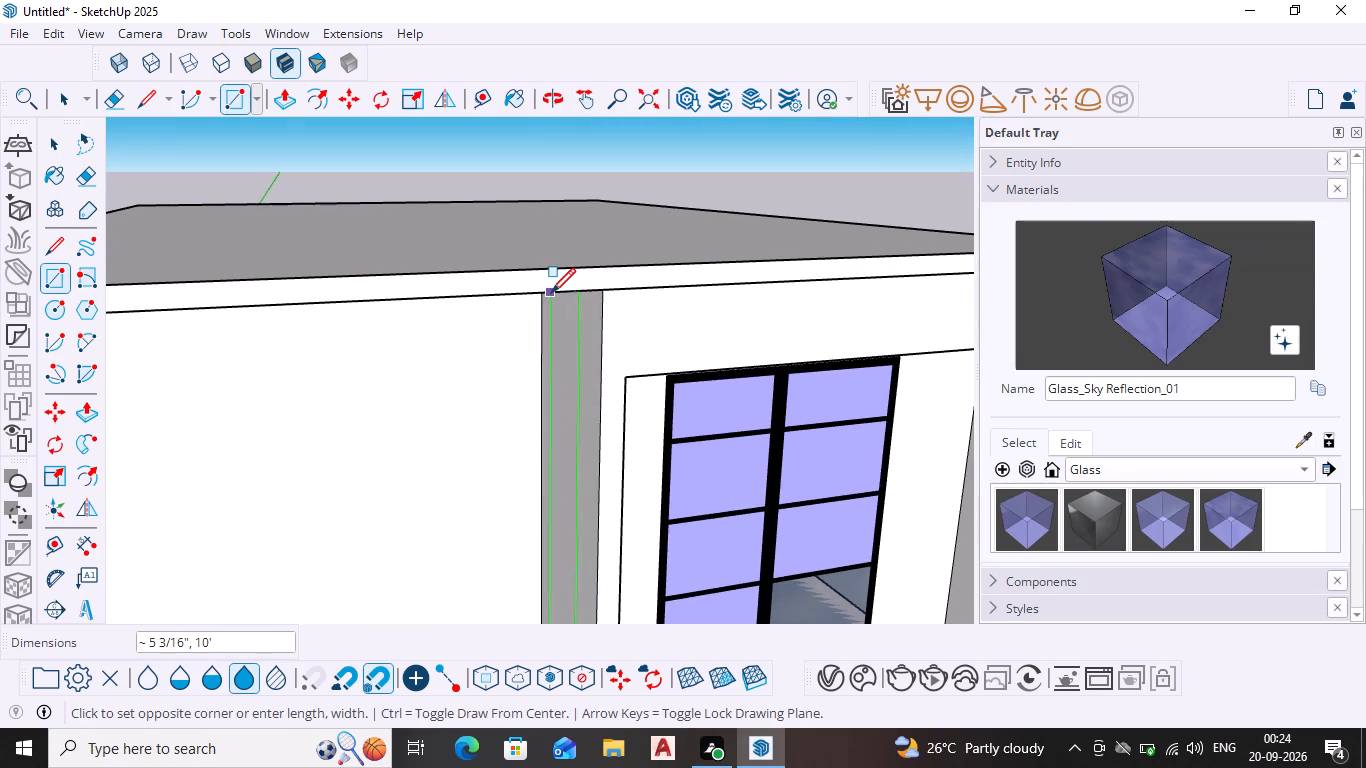
left_click(555, 293)
scroll(661, 369, "down", 4)
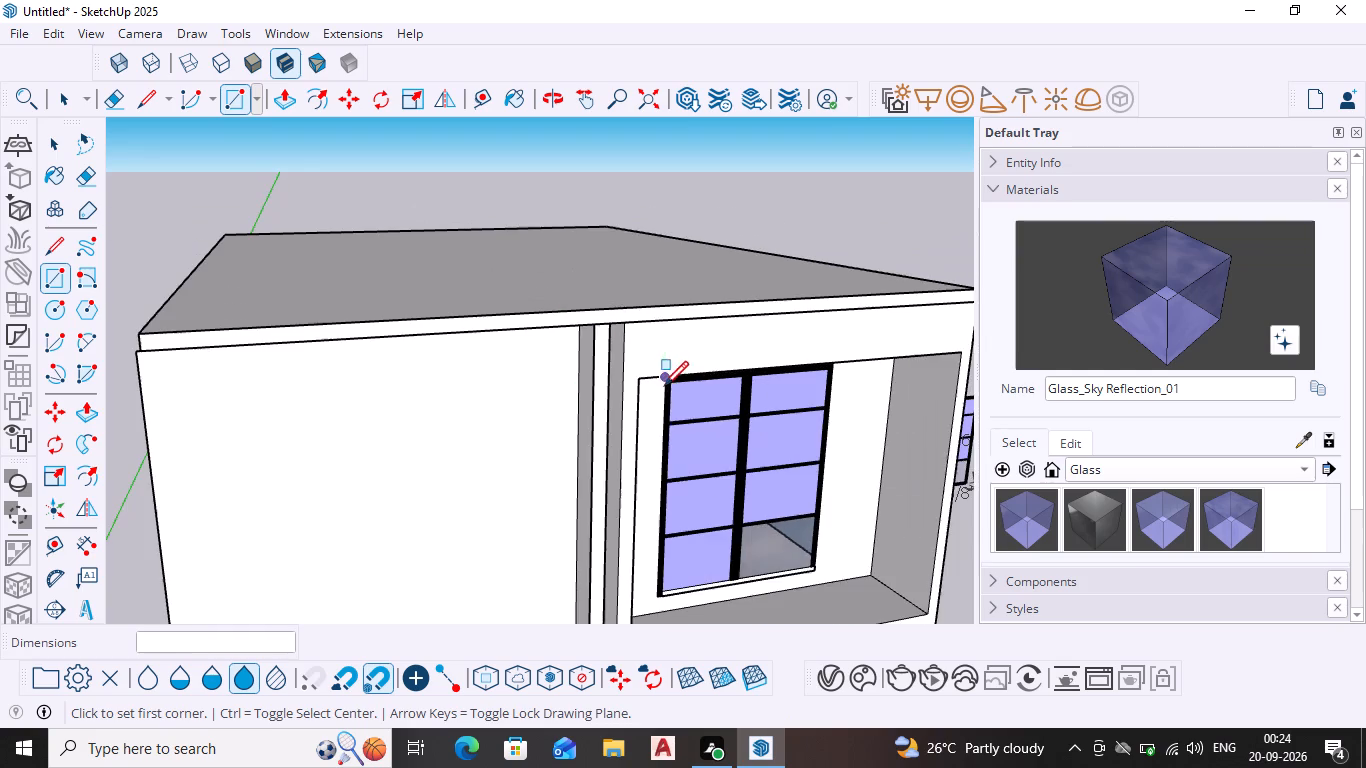
scroll(655, 445, "down", 4)
middle_click_drag(624, 499, 627, 394, "shift")
scroll(645, 447, "up", 4)
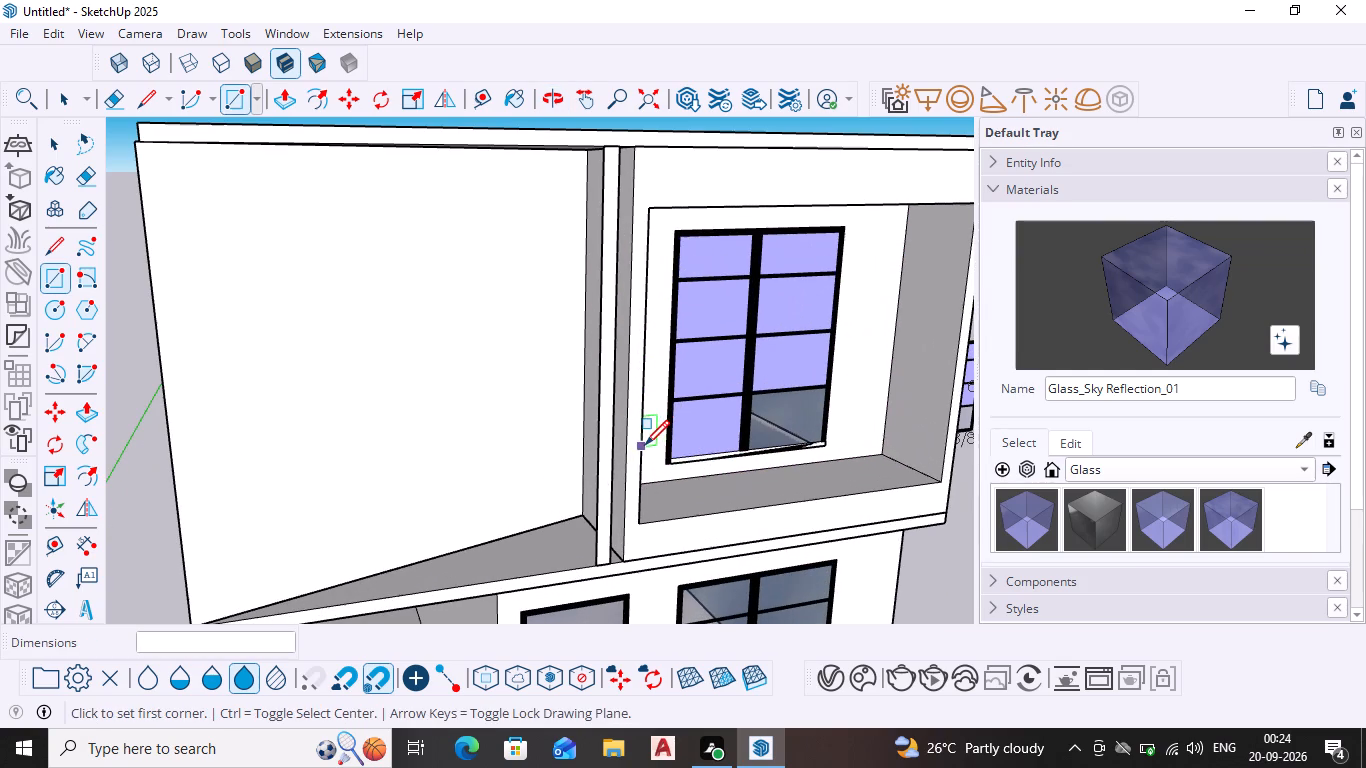
Copy the vertical strip's face about 4' 9" along the flat roof's front edge, away from the wall corner.
key("space")
left_click(602, 538)
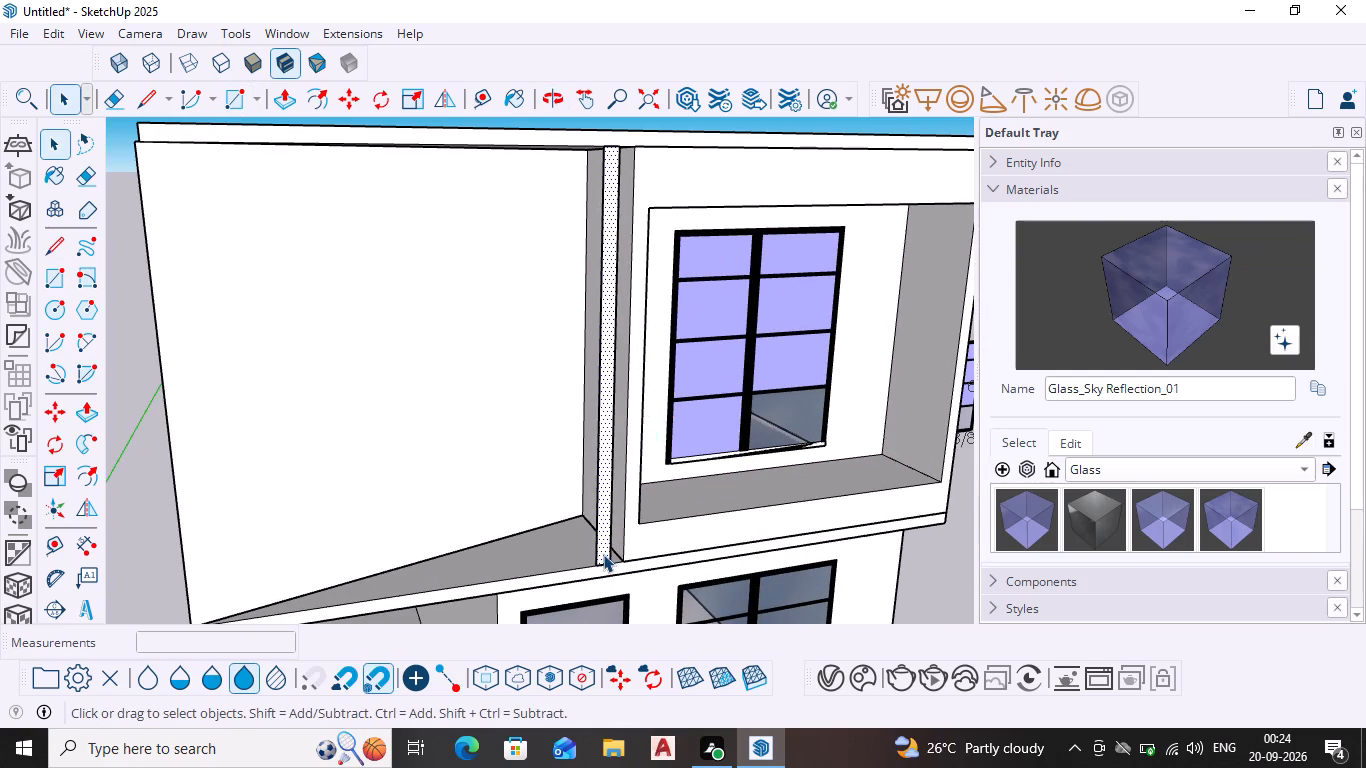
key("m")
scroll(602, 556, "up", 3)
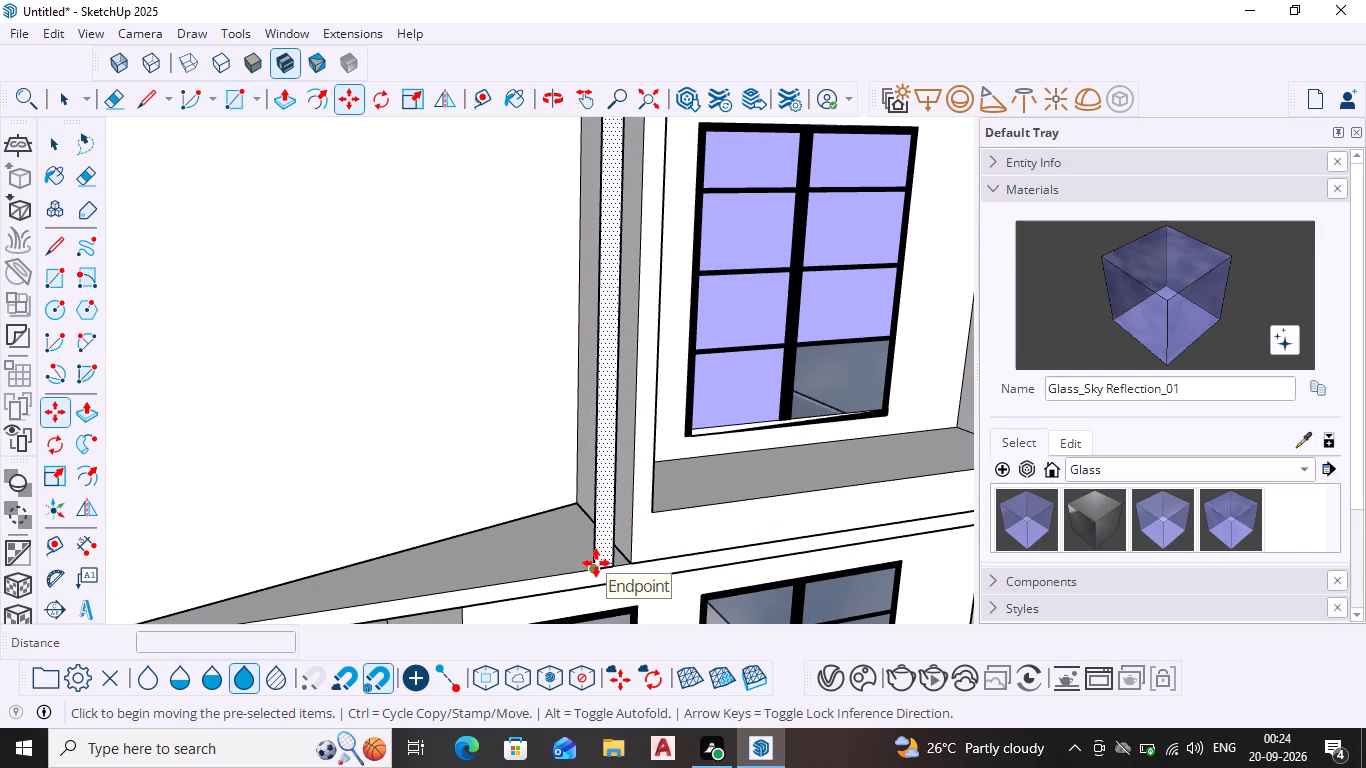
left_click(596, 563, "ctrl")
scroll(473, 579, "down", 4)
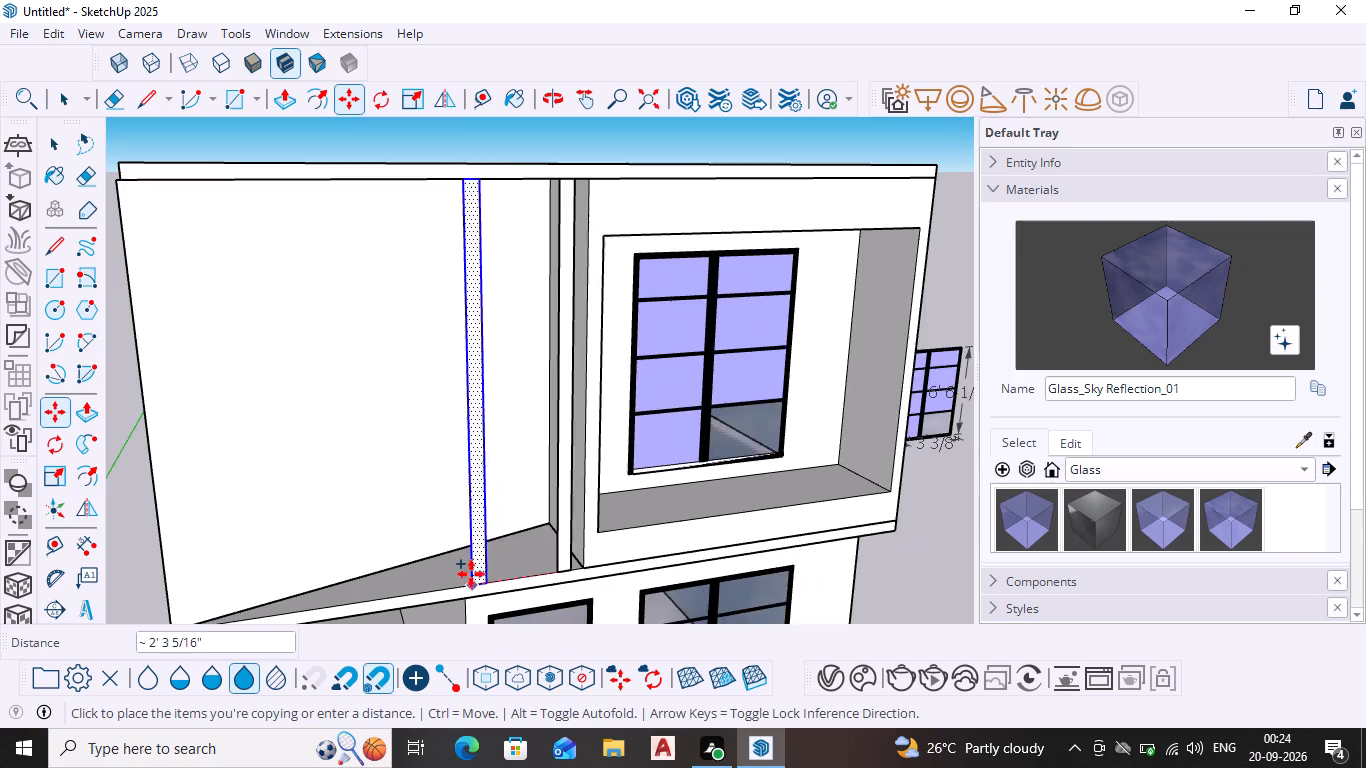
middle_click_drag(473, 565, 493, 534, "shift")
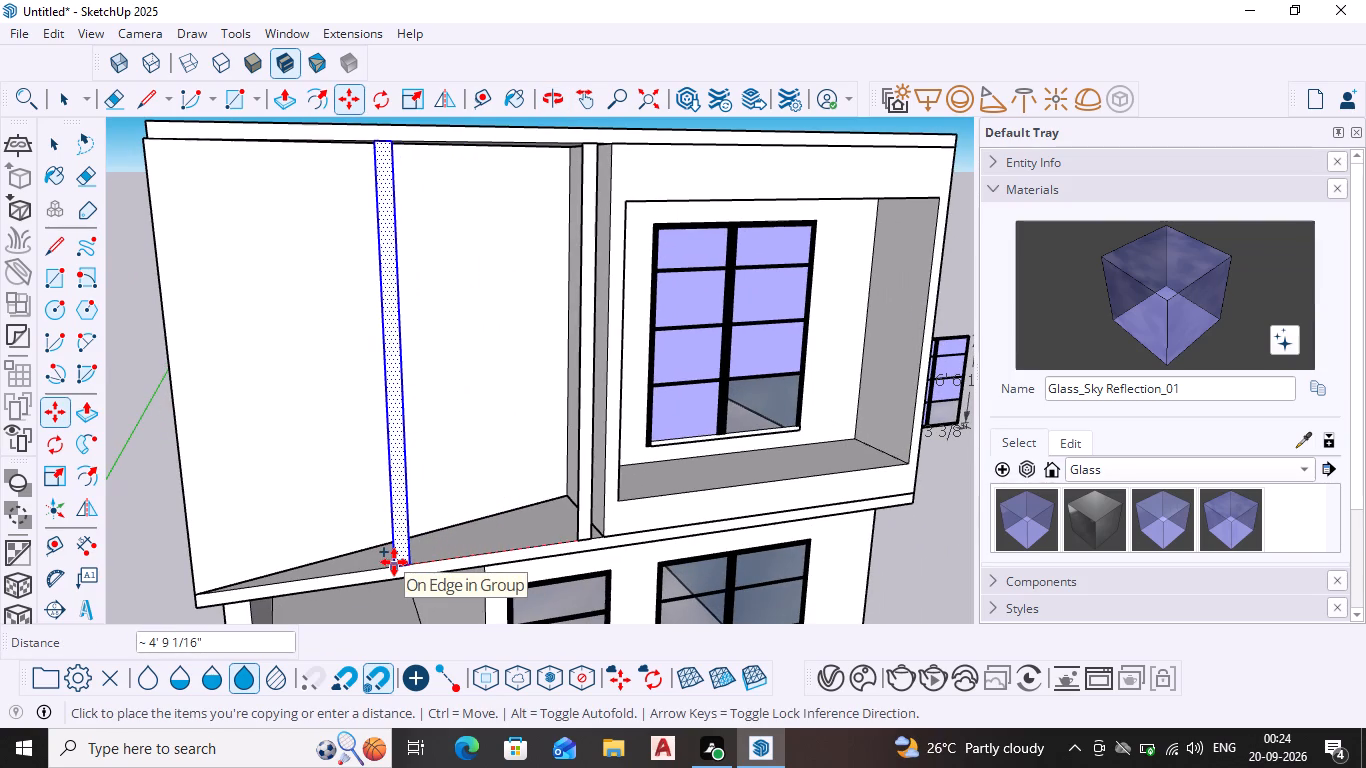
left_click(394, 562)
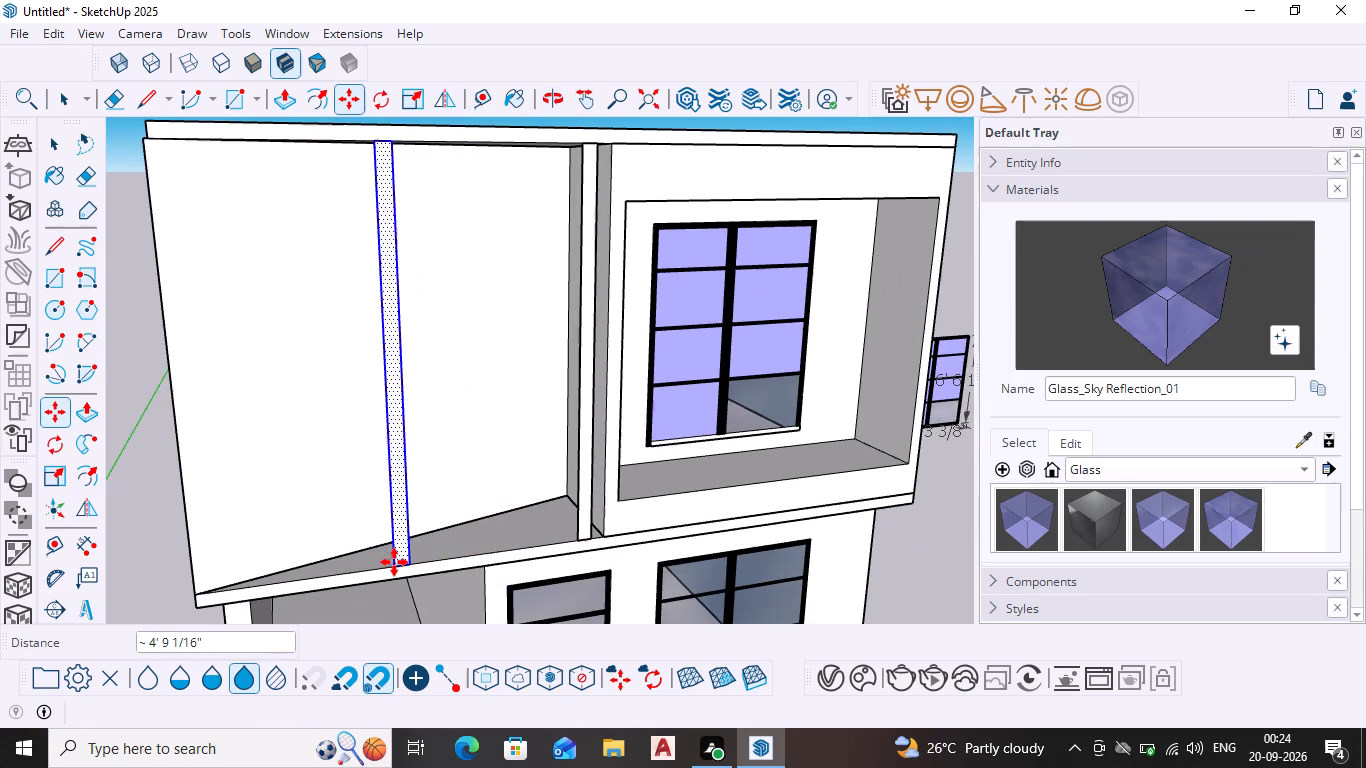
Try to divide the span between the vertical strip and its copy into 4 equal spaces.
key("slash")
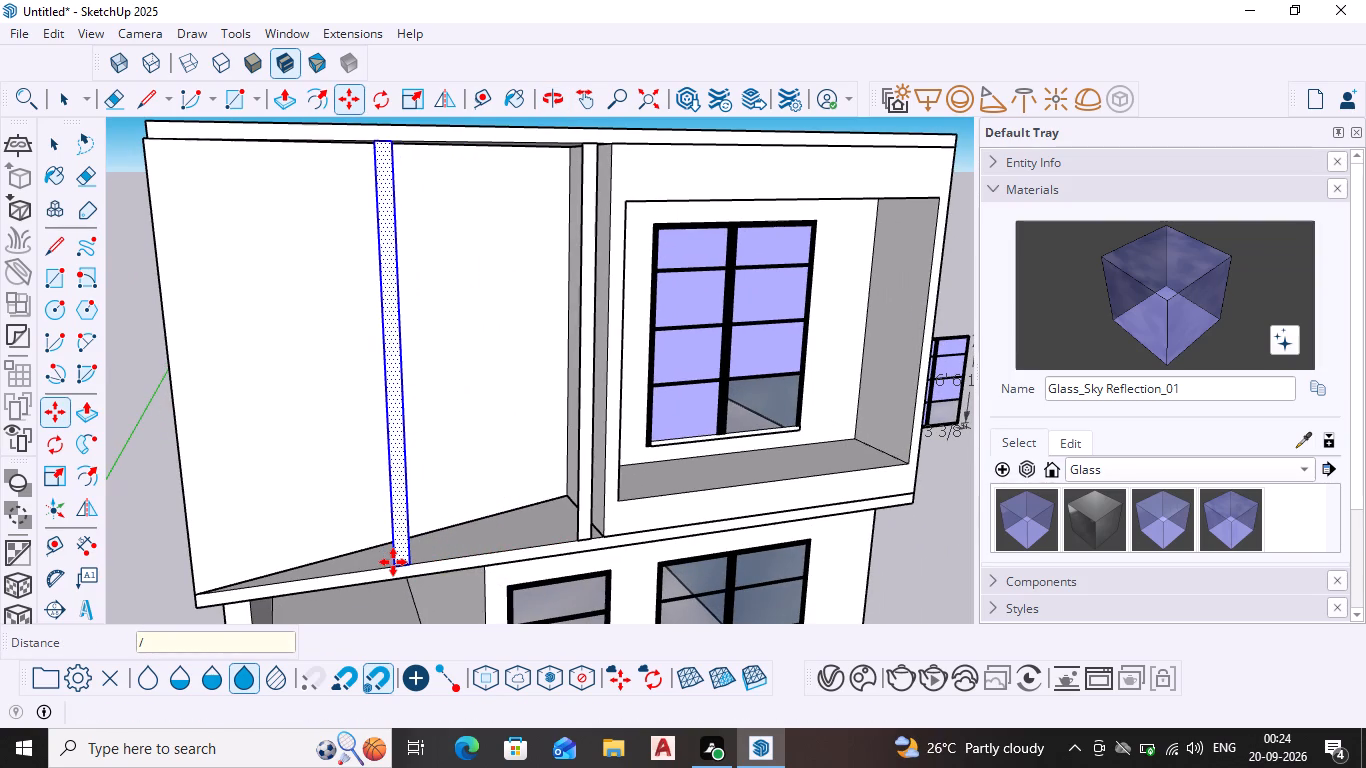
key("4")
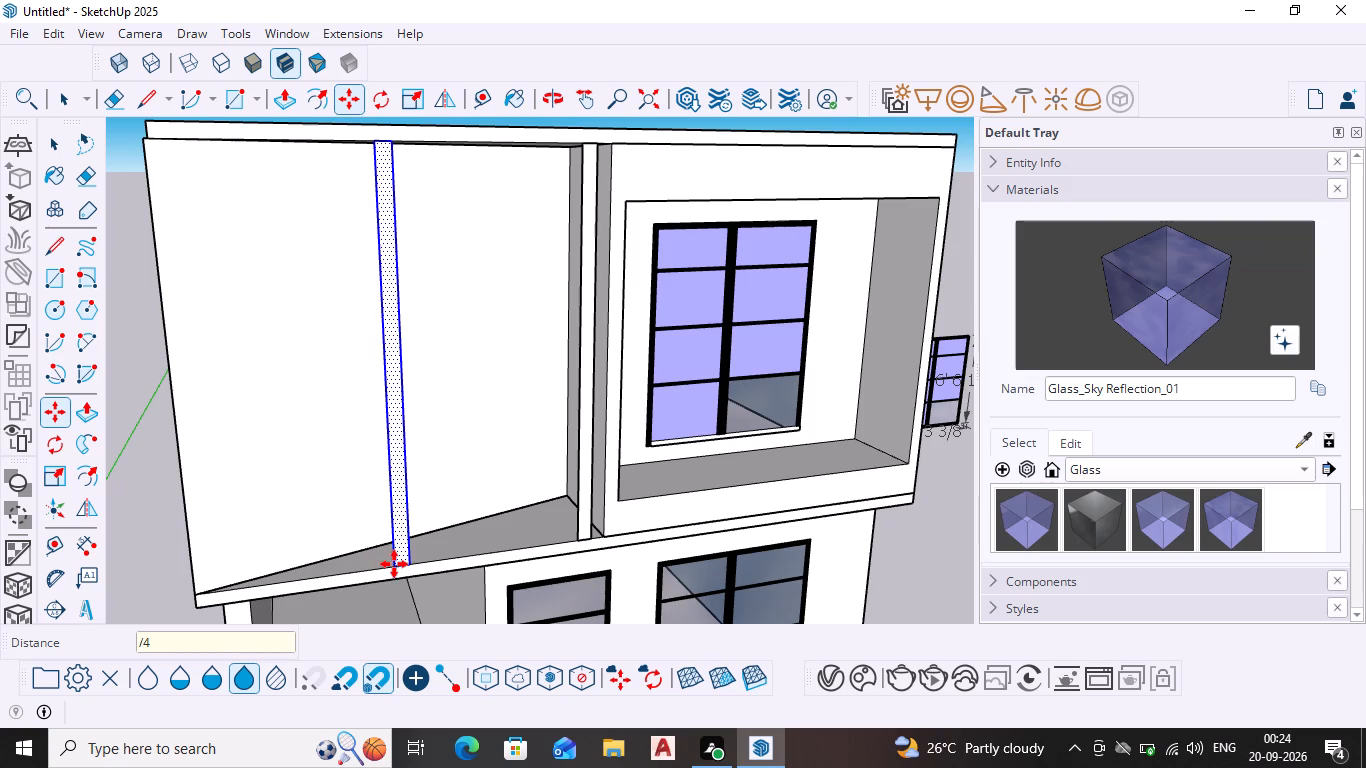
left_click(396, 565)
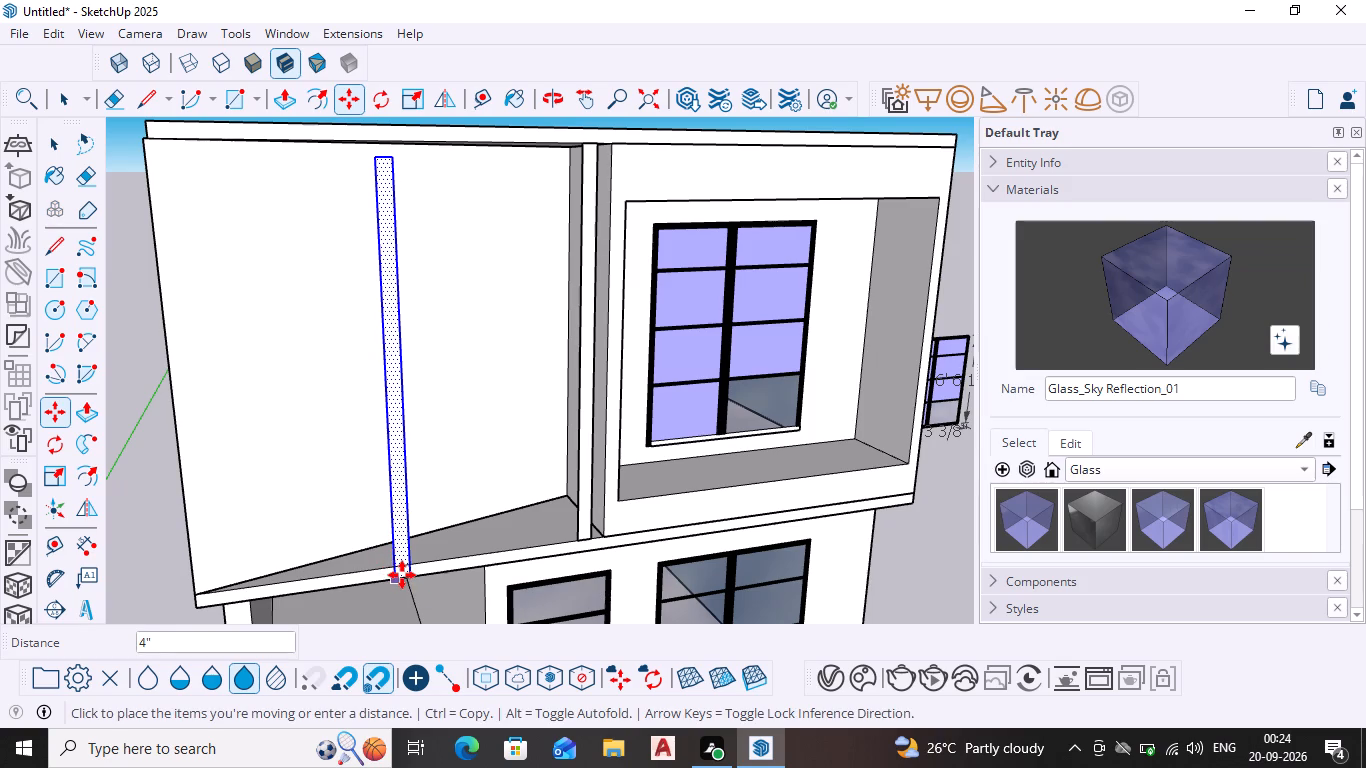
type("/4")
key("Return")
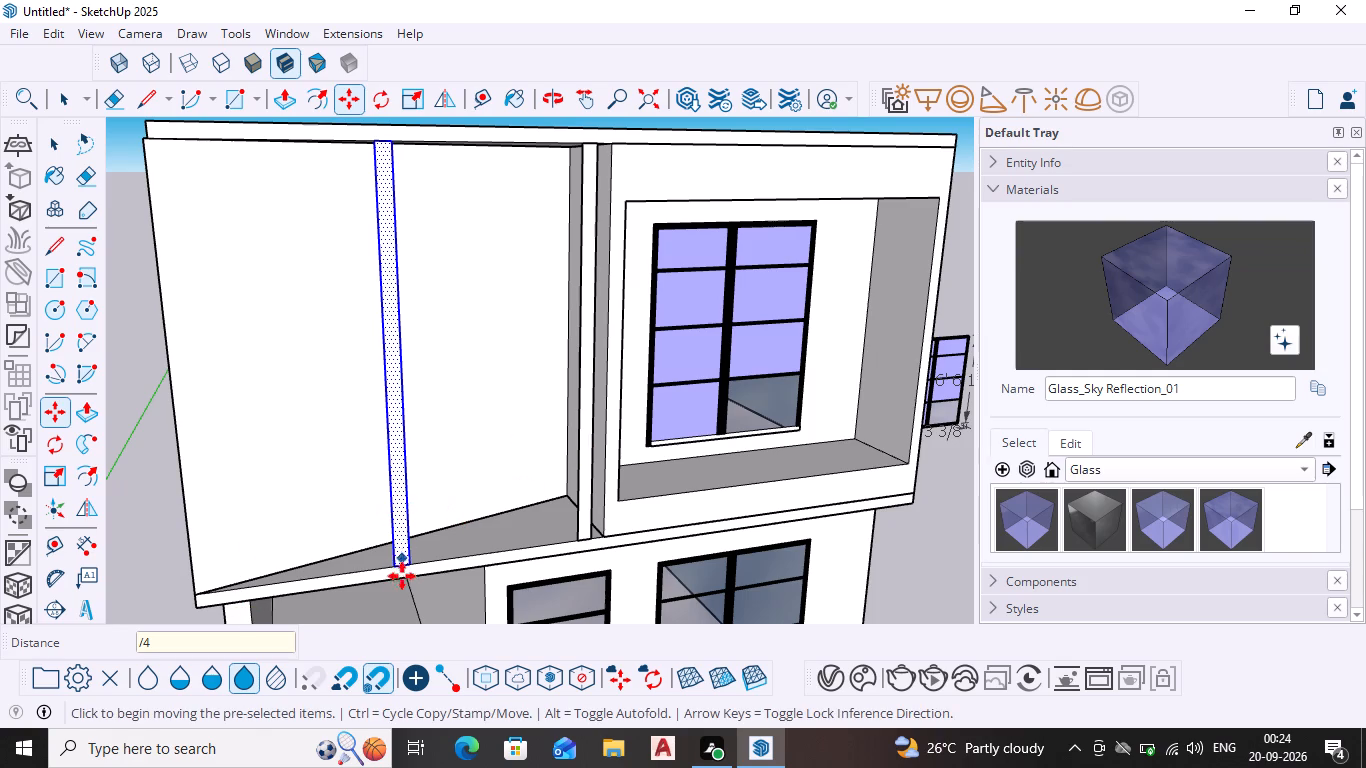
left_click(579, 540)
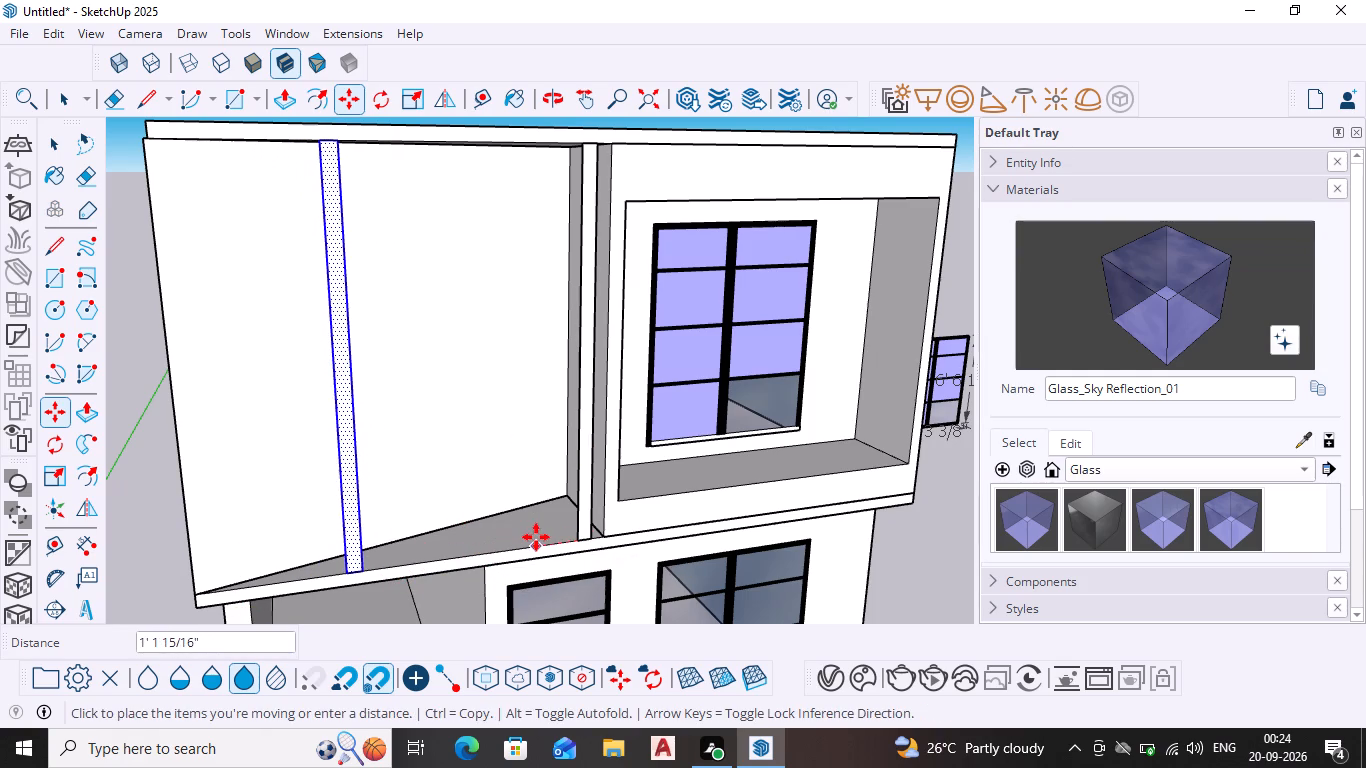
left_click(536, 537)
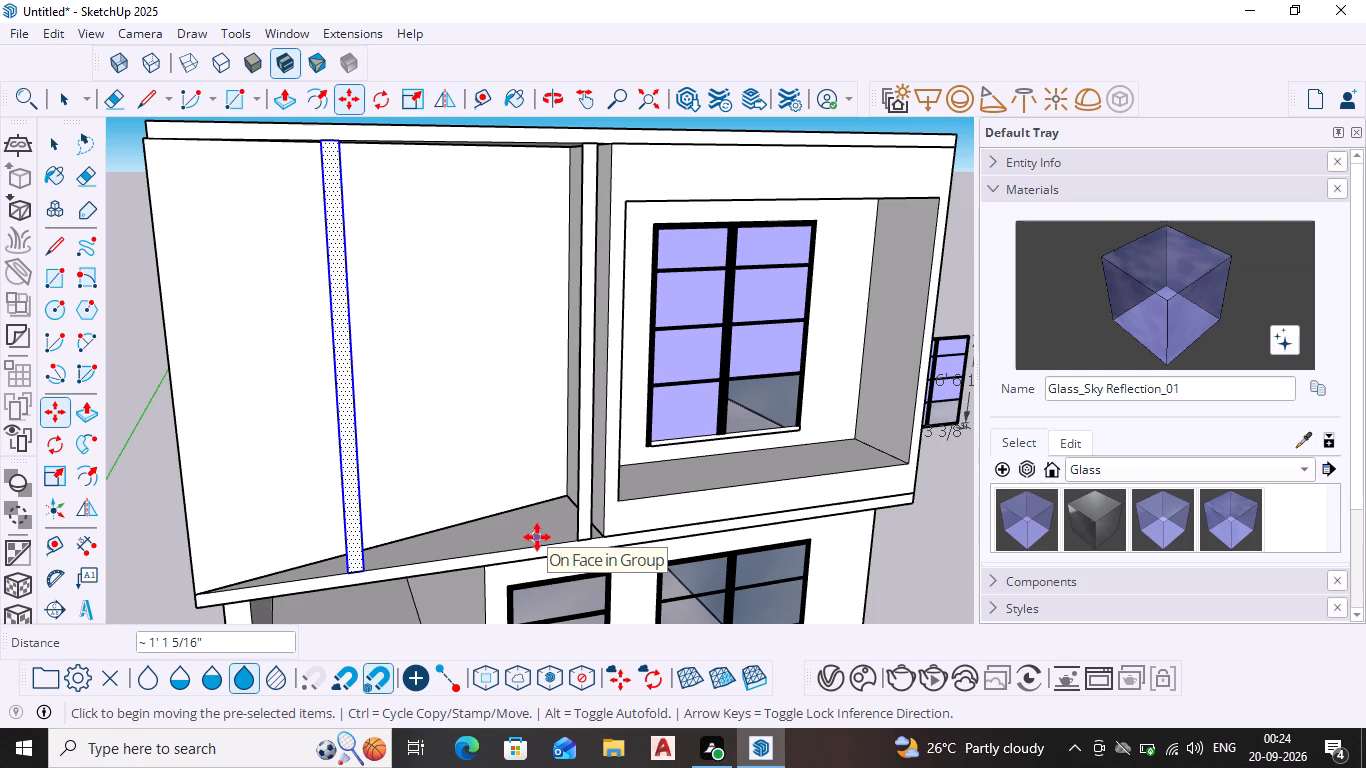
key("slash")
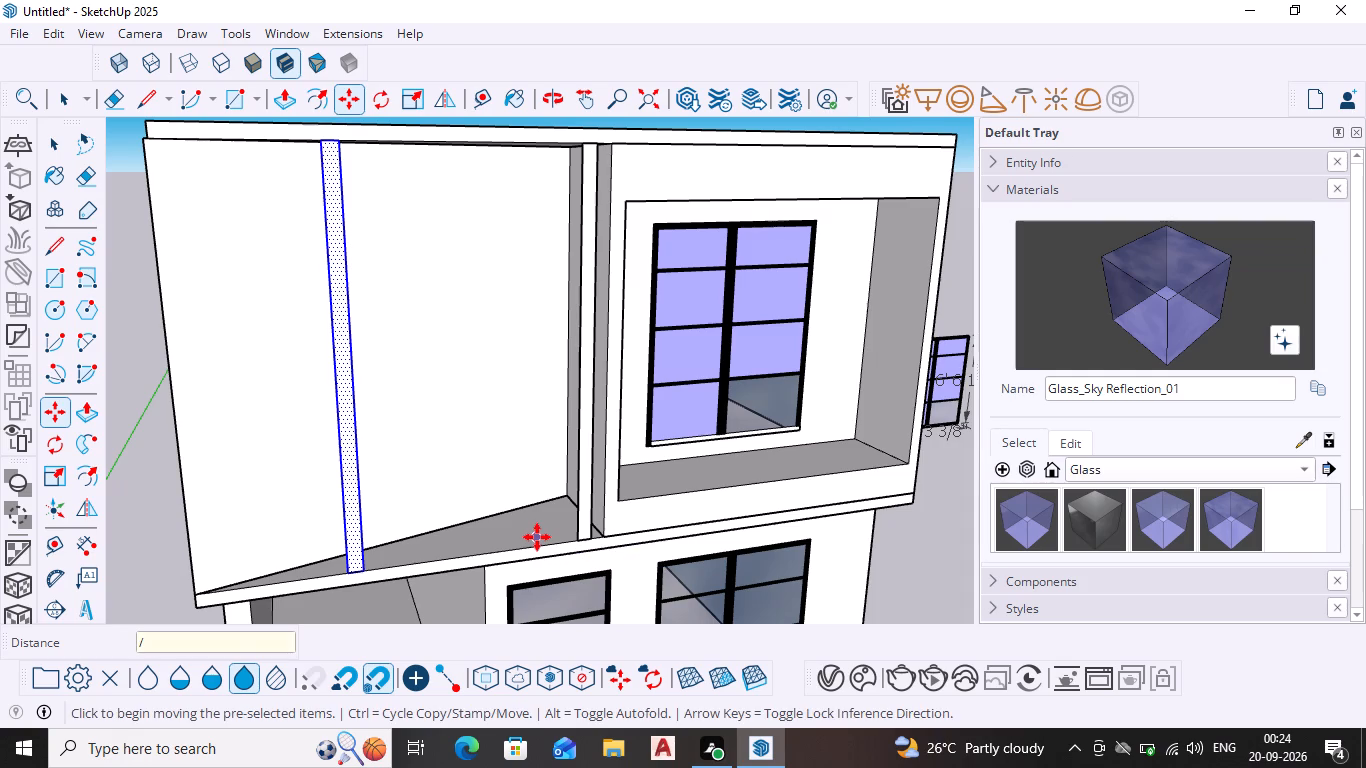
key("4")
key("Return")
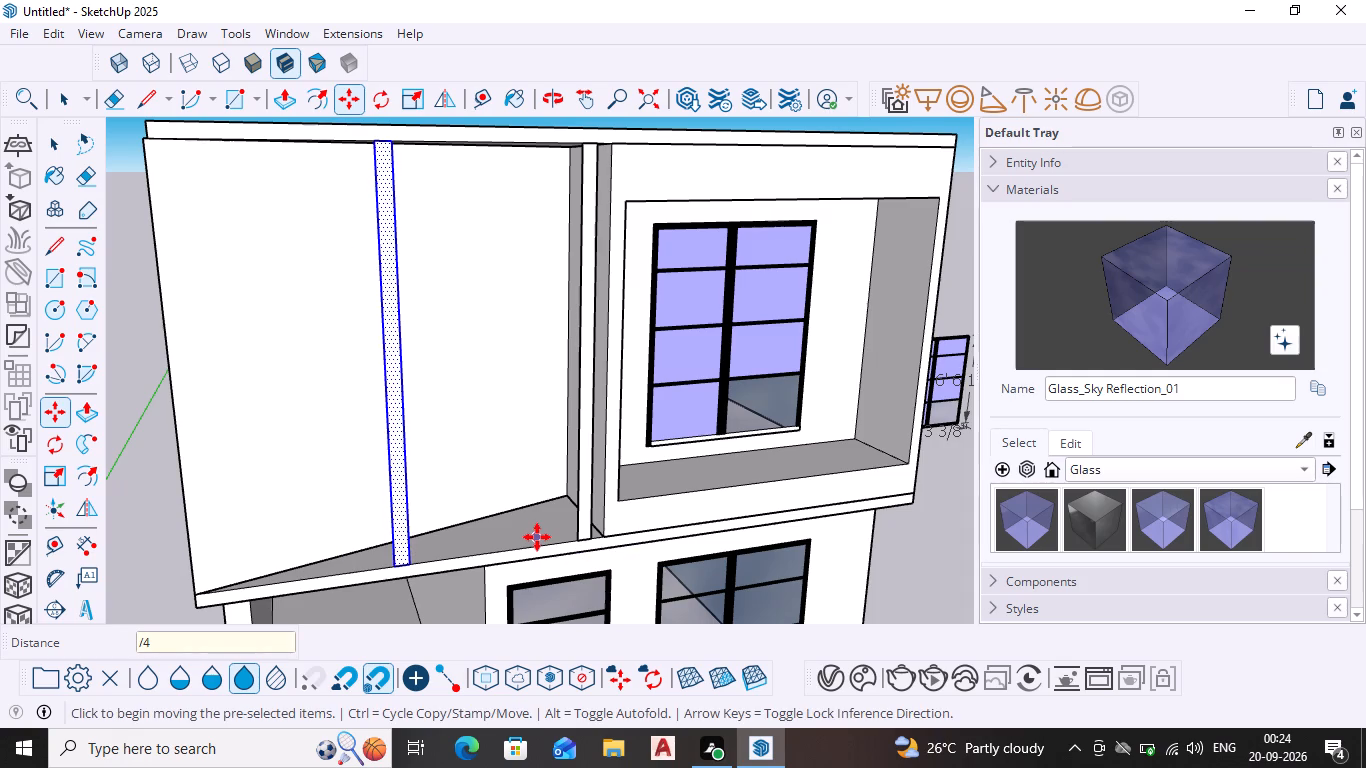
Copy the far strip three times along the flat roof edge toward the wall corner, spaced about 1' 1/2", 1' 1 9/16" and 1' 3 1/4".
scroll(677, 518, "up", 3)
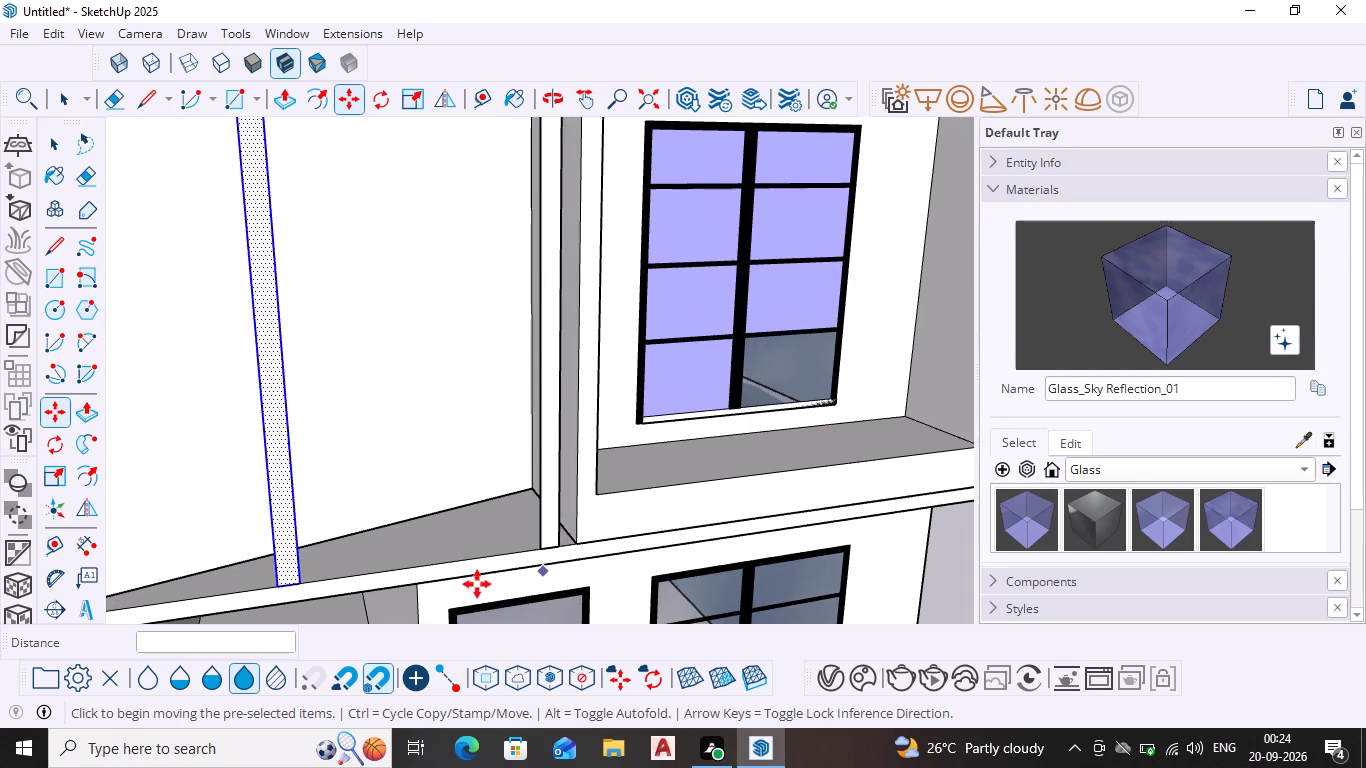
left_click(276, 582, "shift")
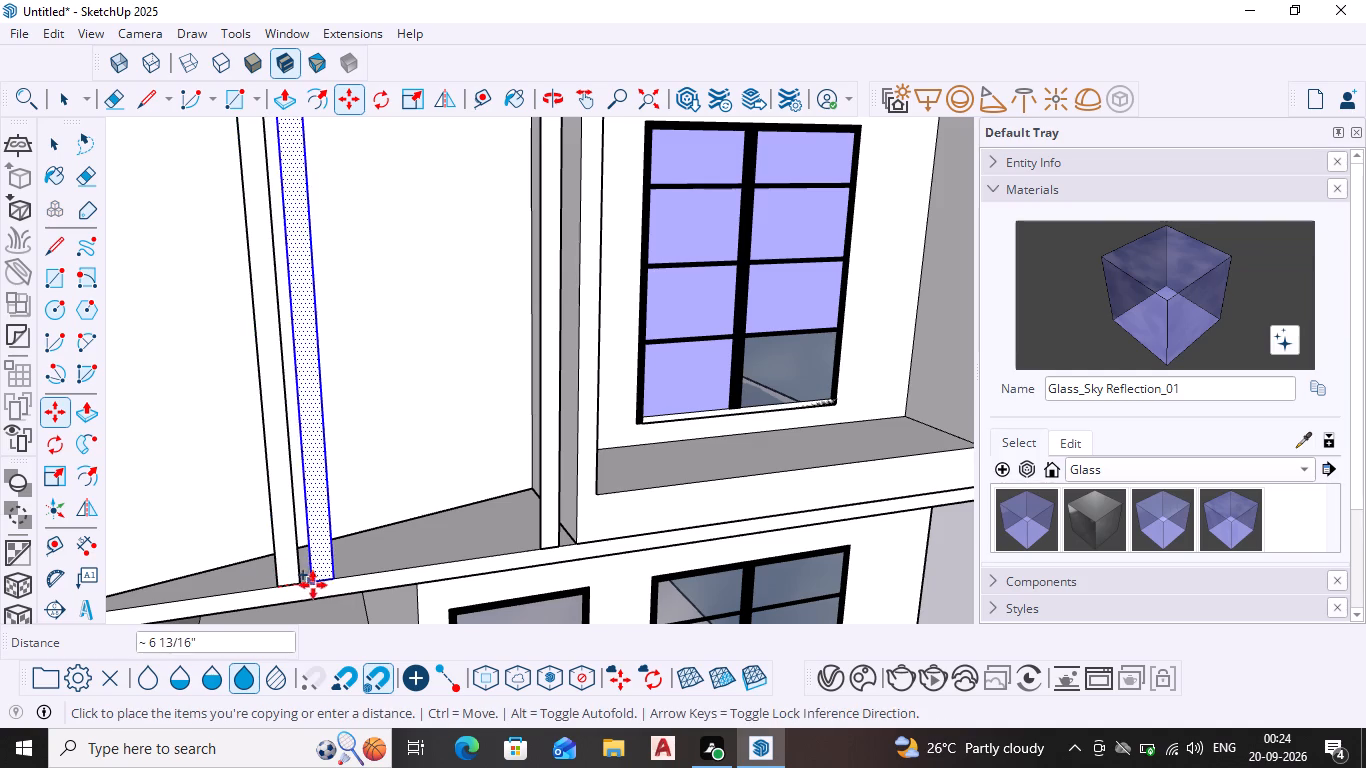
left_click(340, 583)
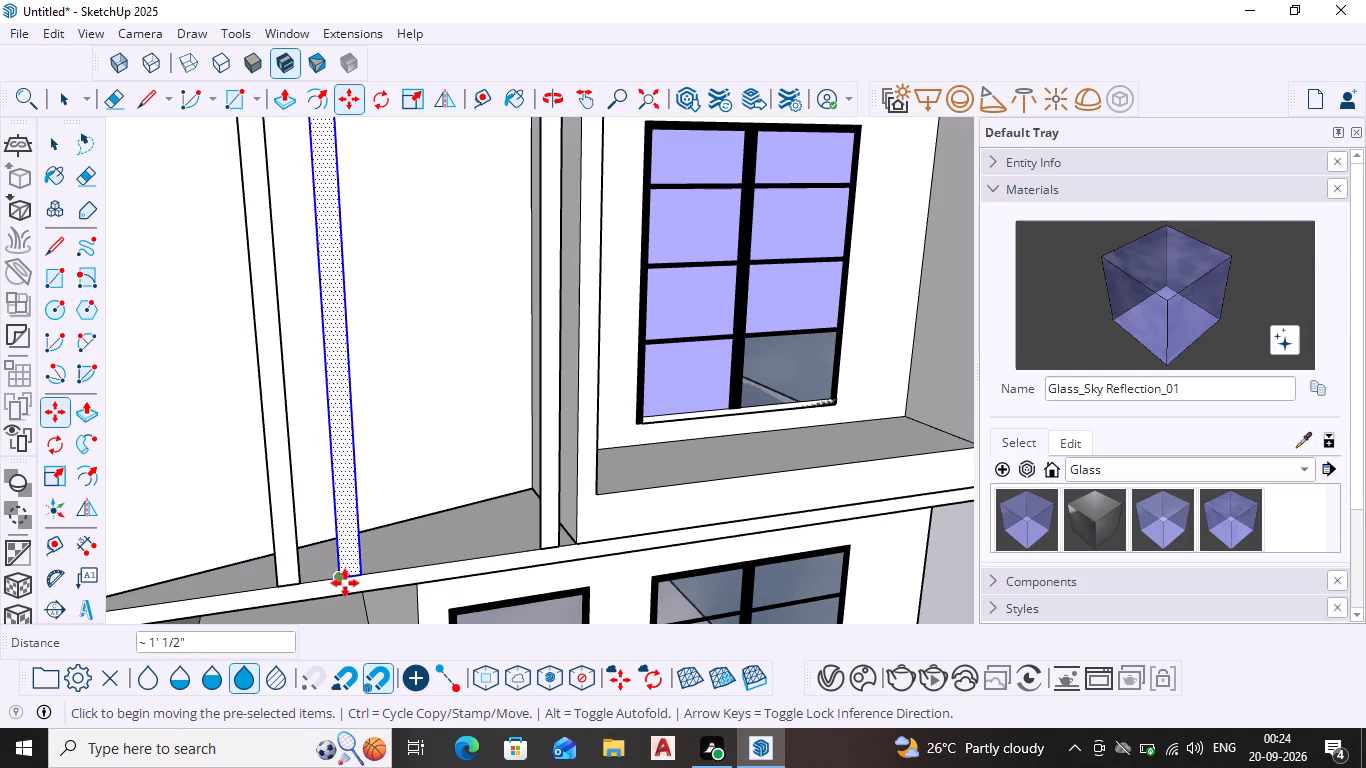
left_click(344, 576)
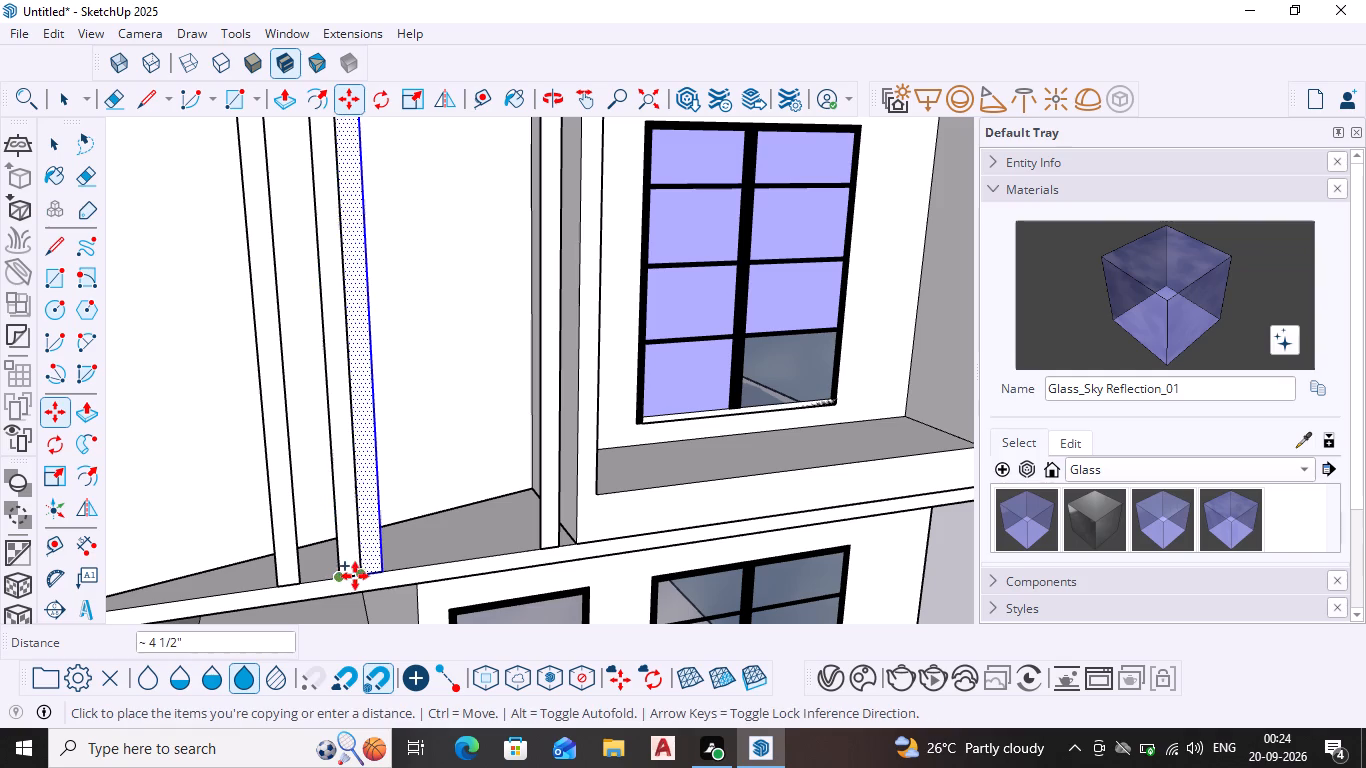
left_click(404, 571)
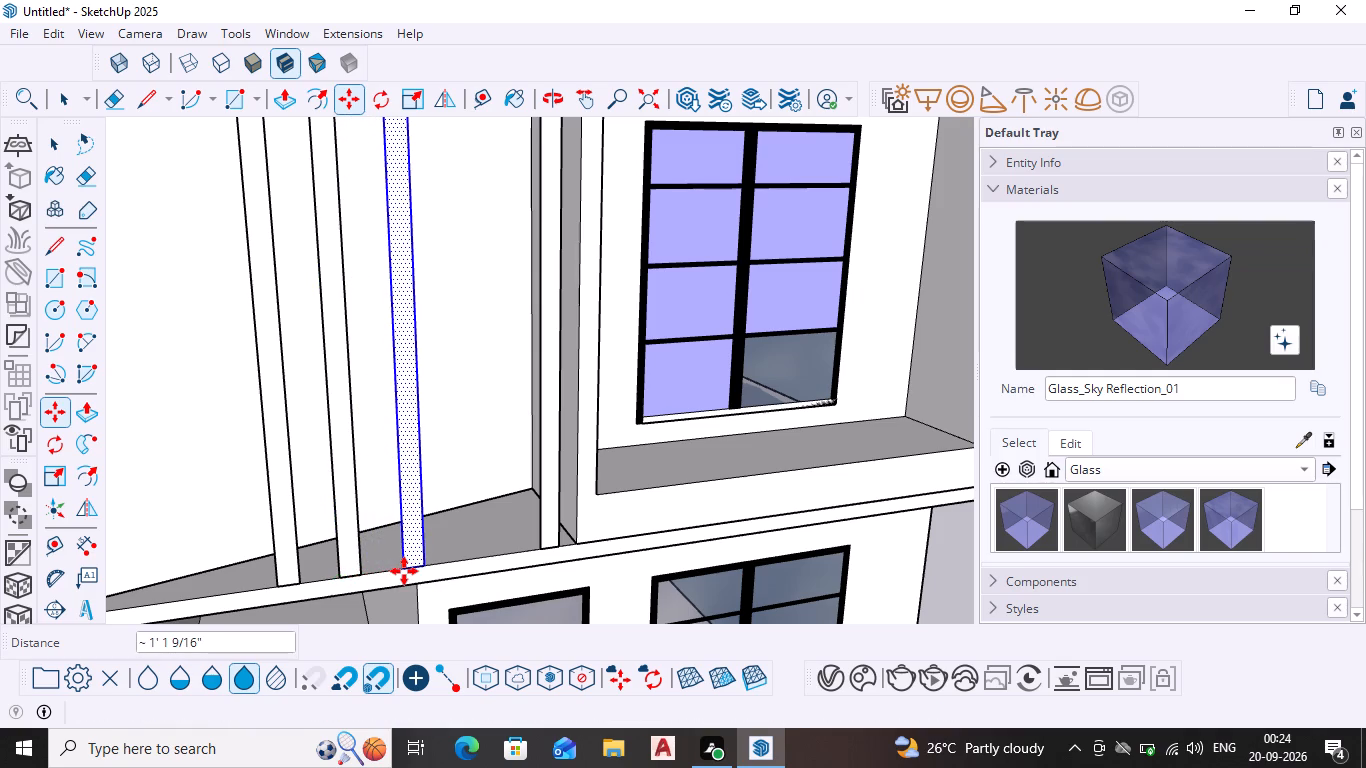
left_click(405, 568)
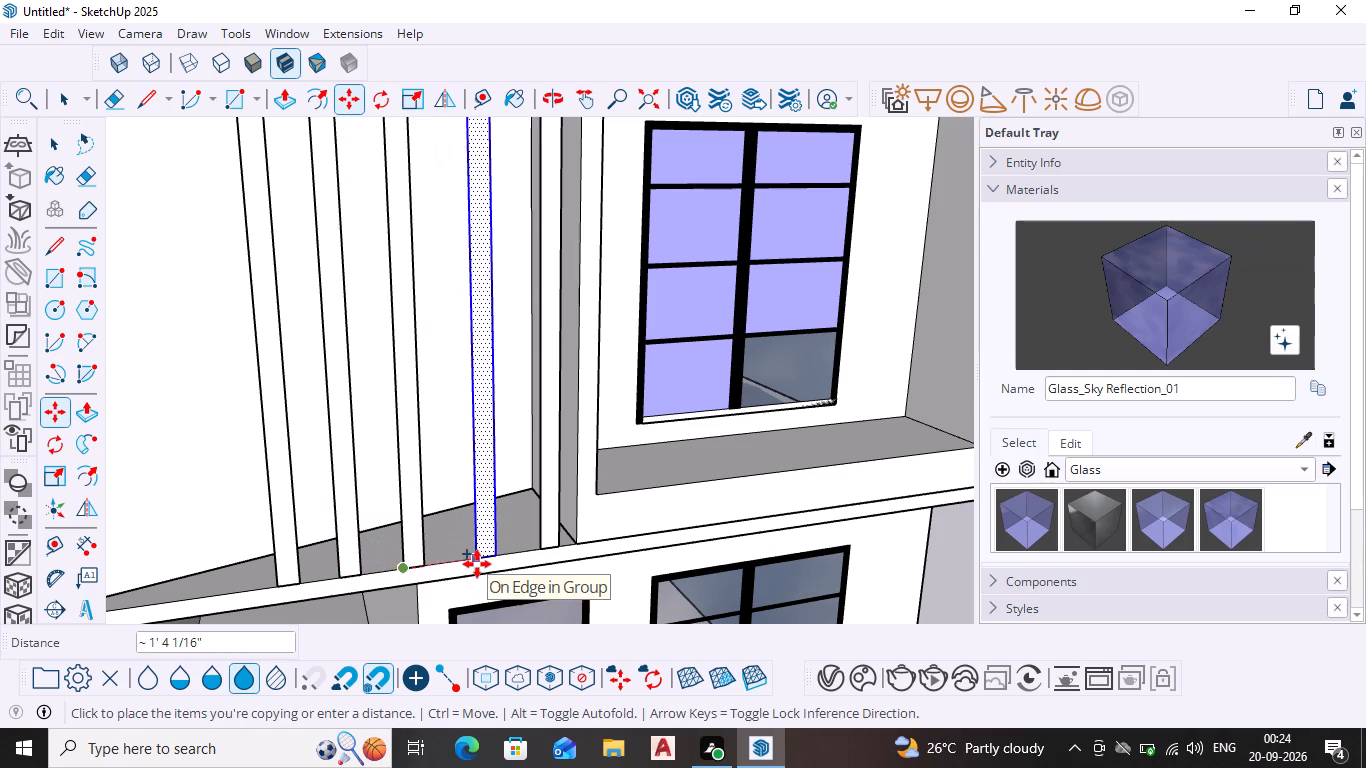
left_click(473, 562)
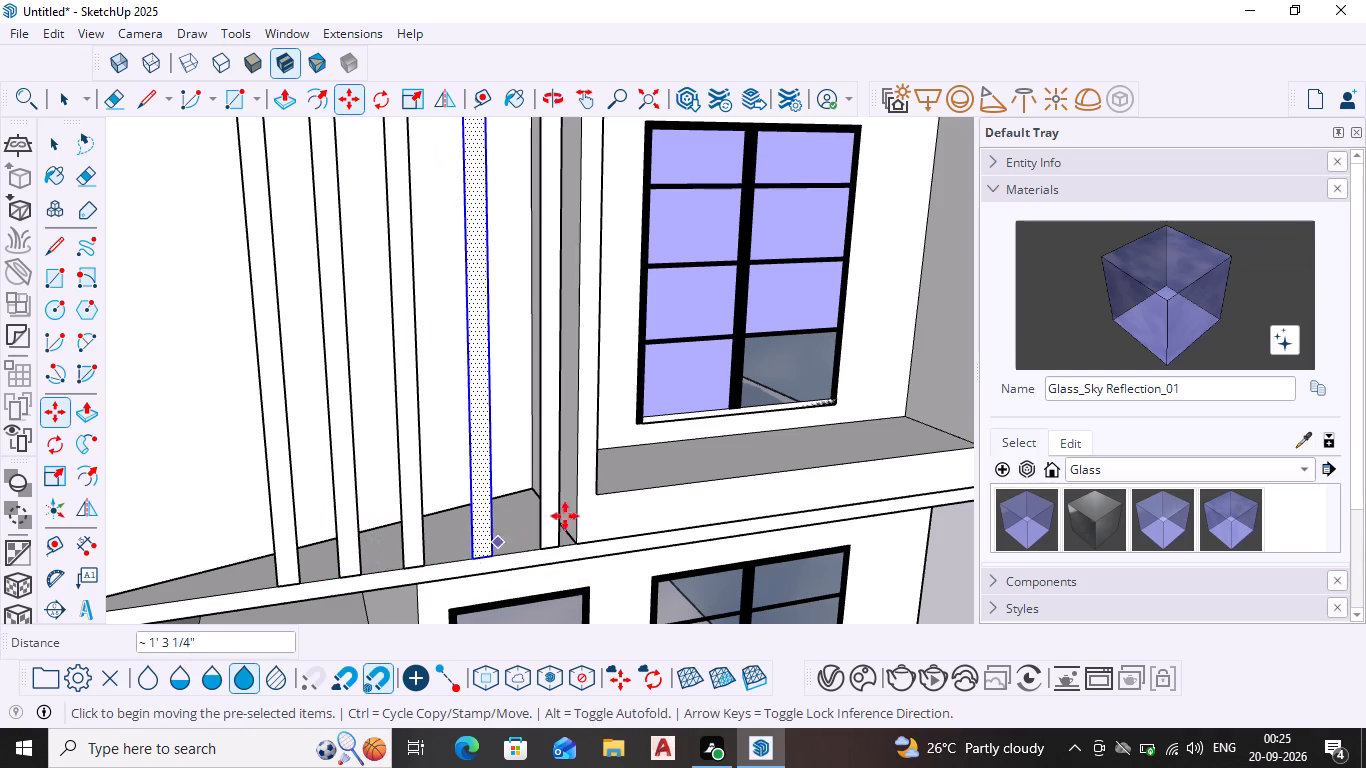
scroll(599, 495, "down", 10)
middle_click_drag(620, 485, 565, 438)
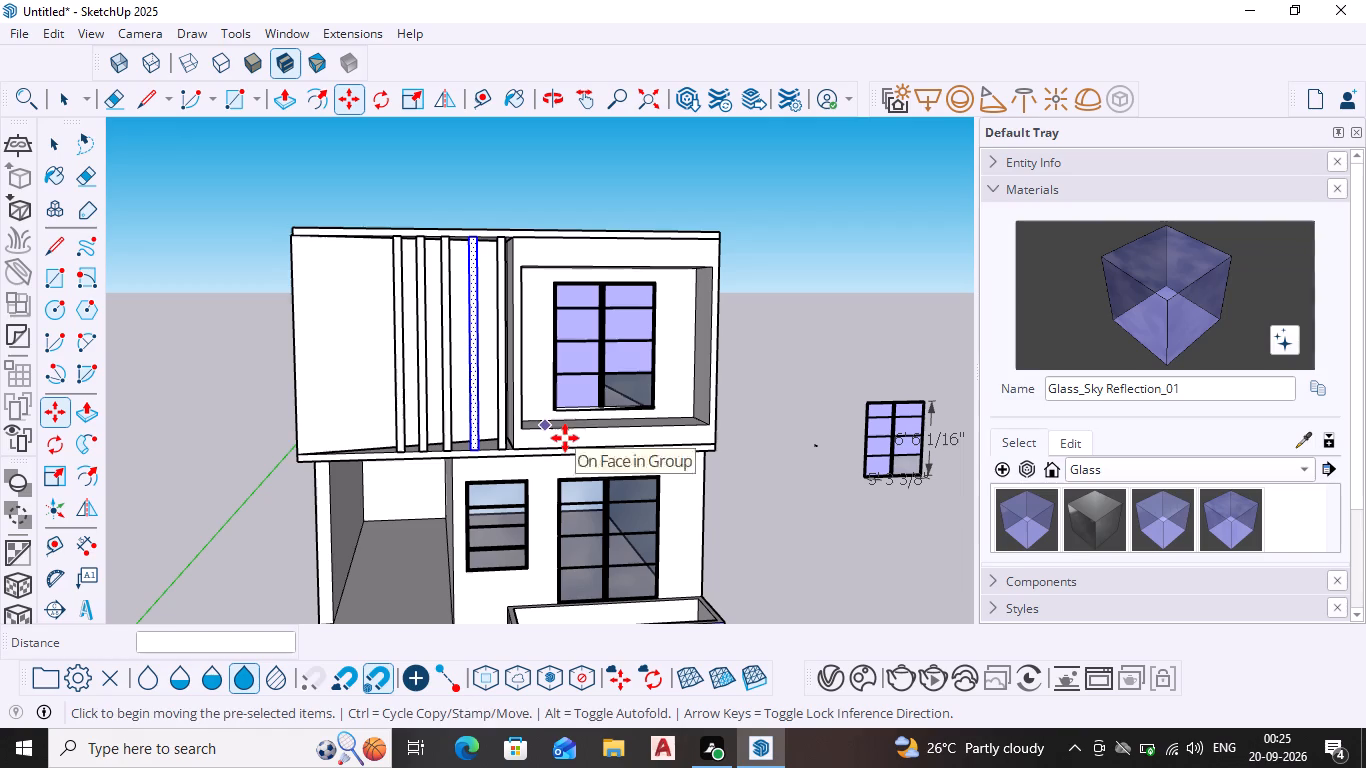
key("Escape")
key("space")
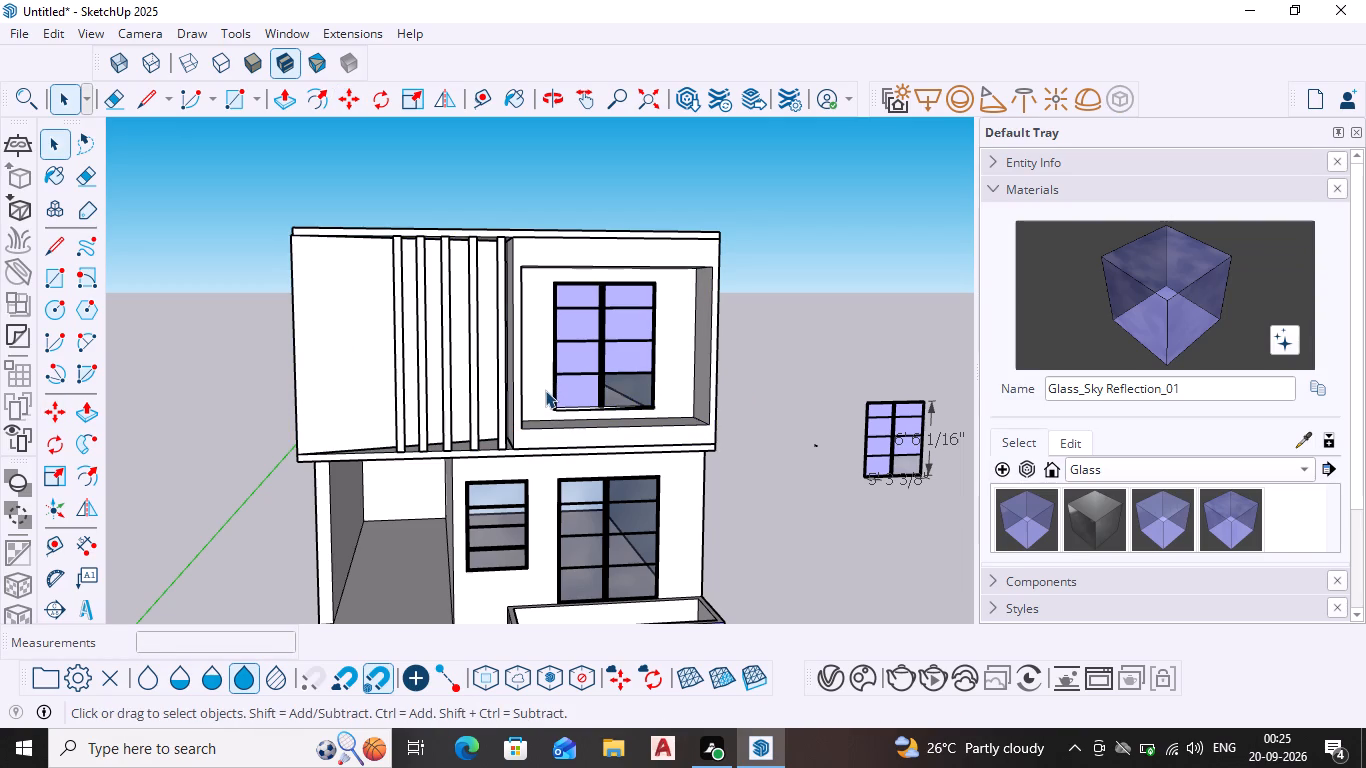
Paint the vertical strip nearest the wall corner with the Tile_Exterior_08_1K material from the Tile collection.
scroll(453, 413, "up", 2)
left_click(479, 398)
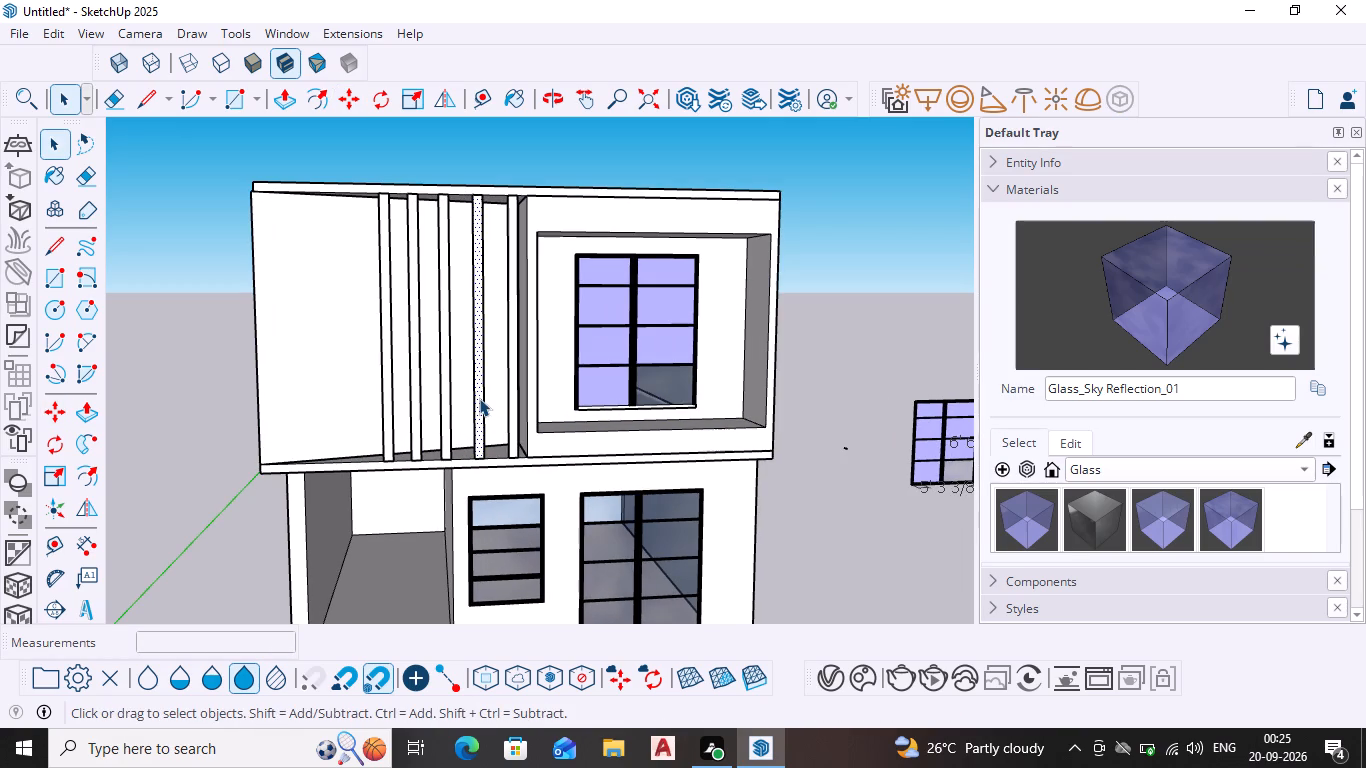
left_click(1135, 474)
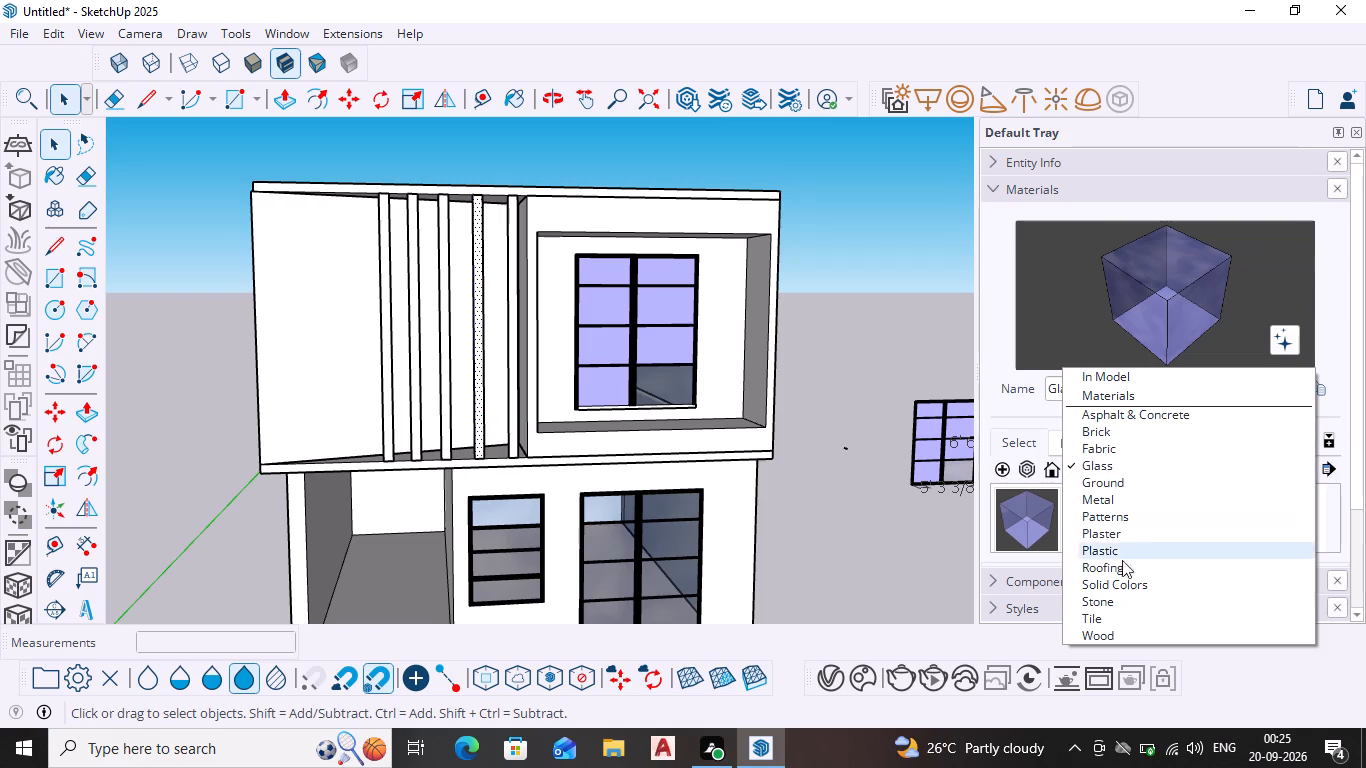
left_click(1099, 612)
scroll(1131, 541, "down", 3)
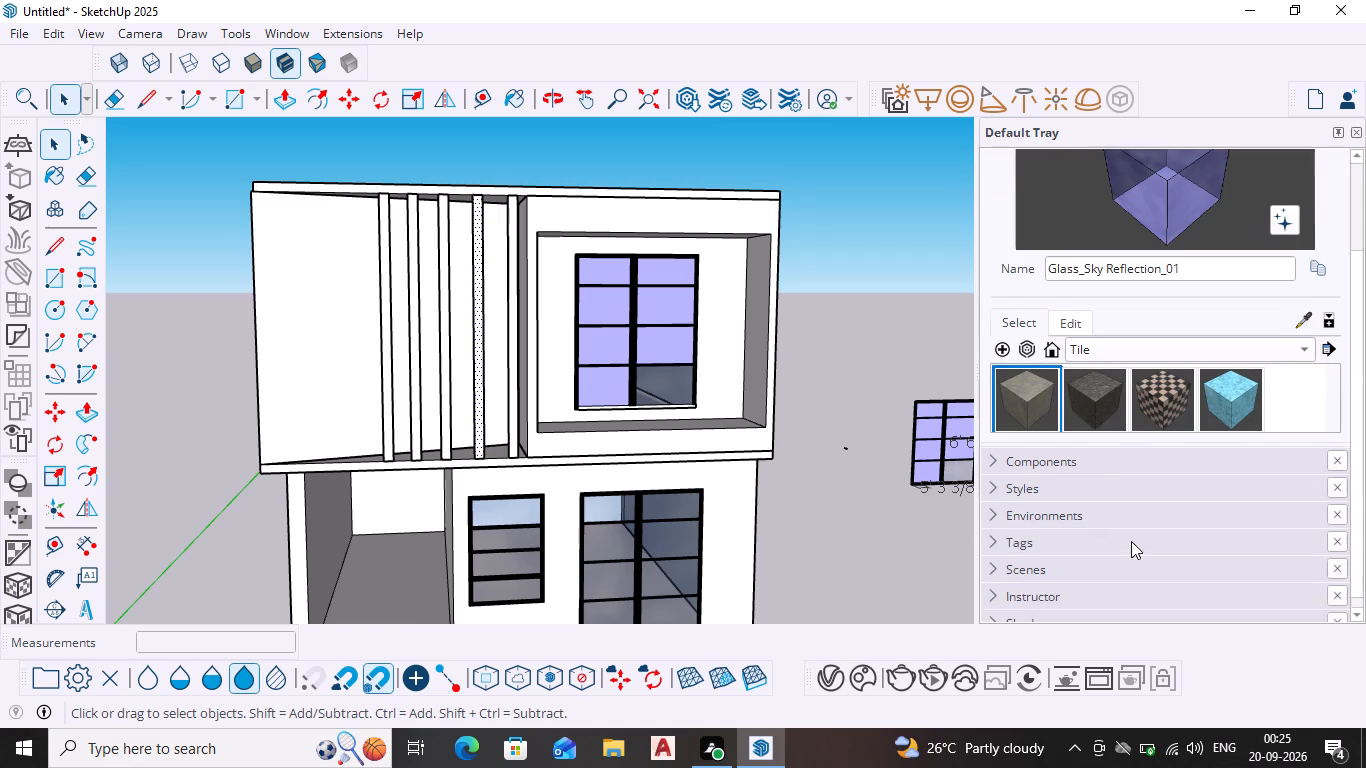
scroll(1131, 541, "down", 1)
left_click(1096, 386)
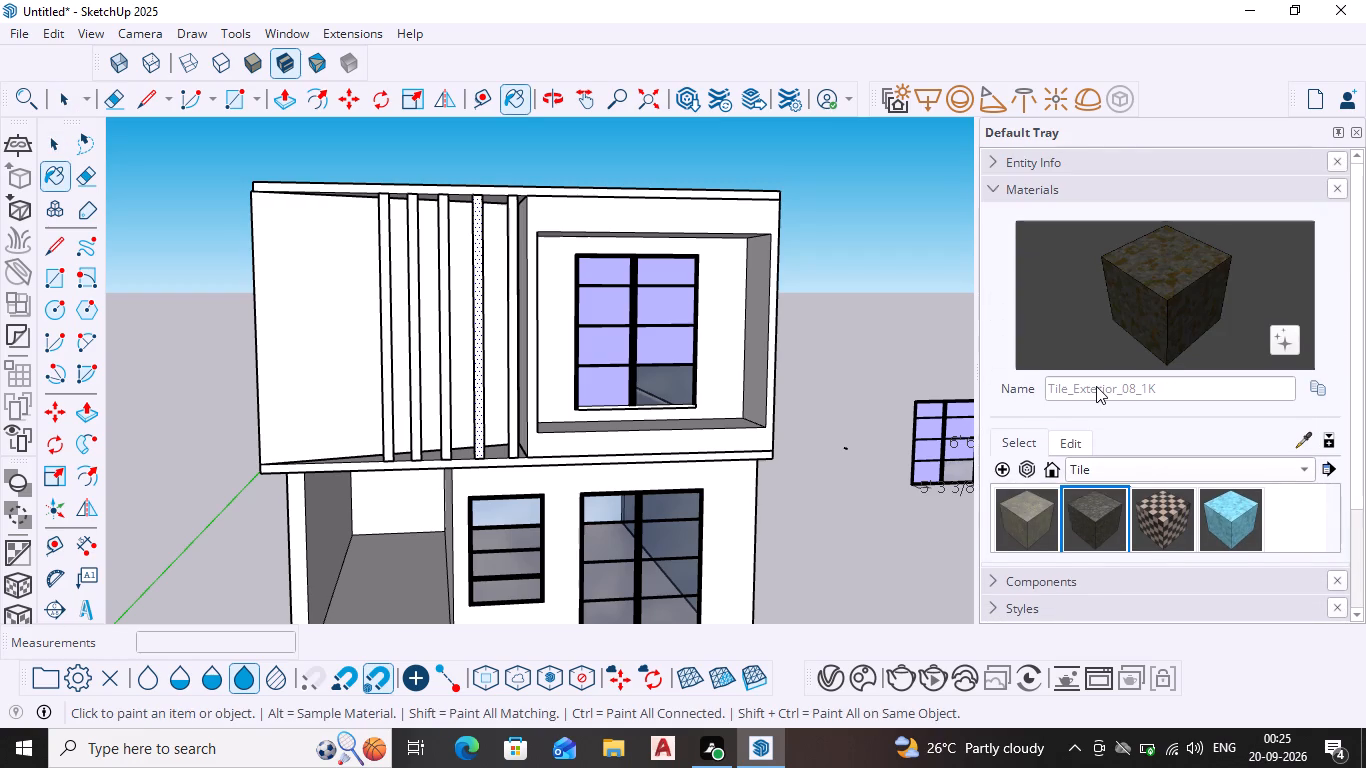
scroll(571, 402, "up", 3)
left_click(493, 381)
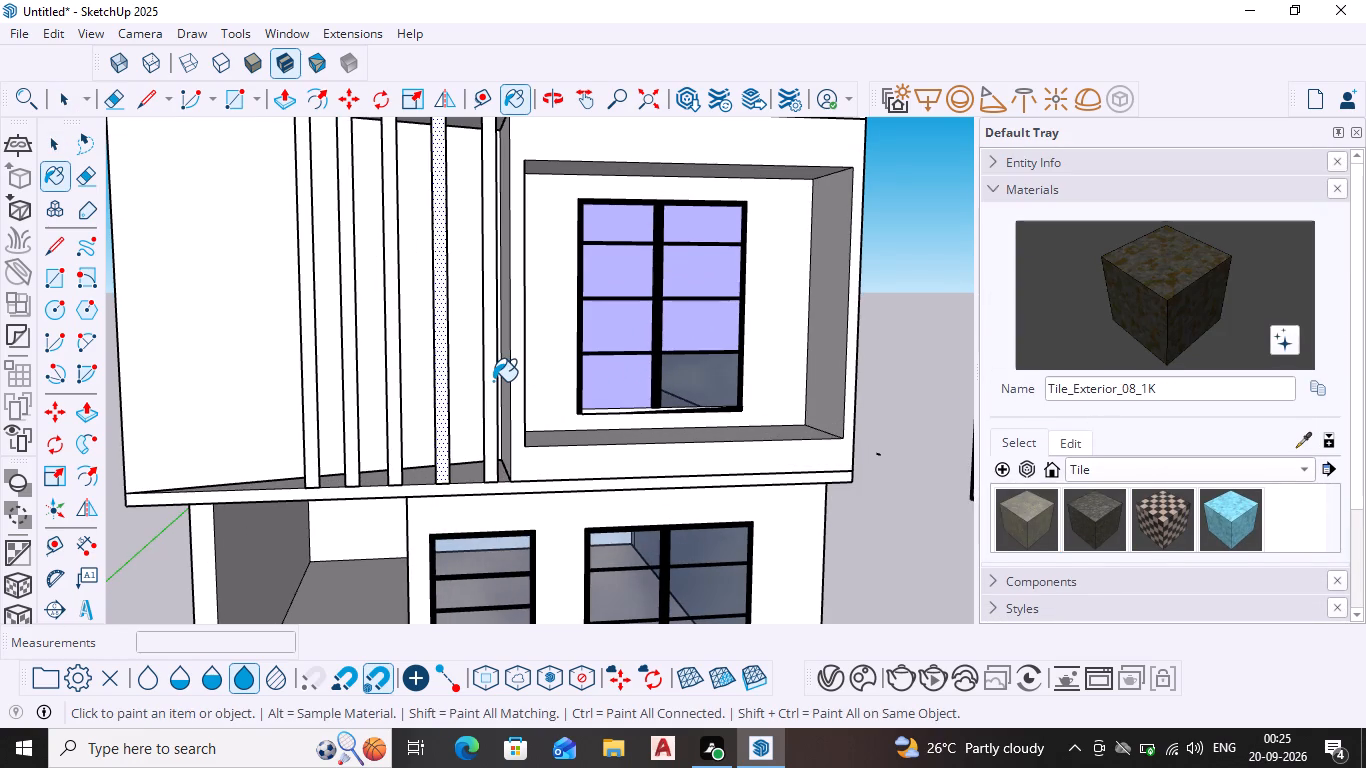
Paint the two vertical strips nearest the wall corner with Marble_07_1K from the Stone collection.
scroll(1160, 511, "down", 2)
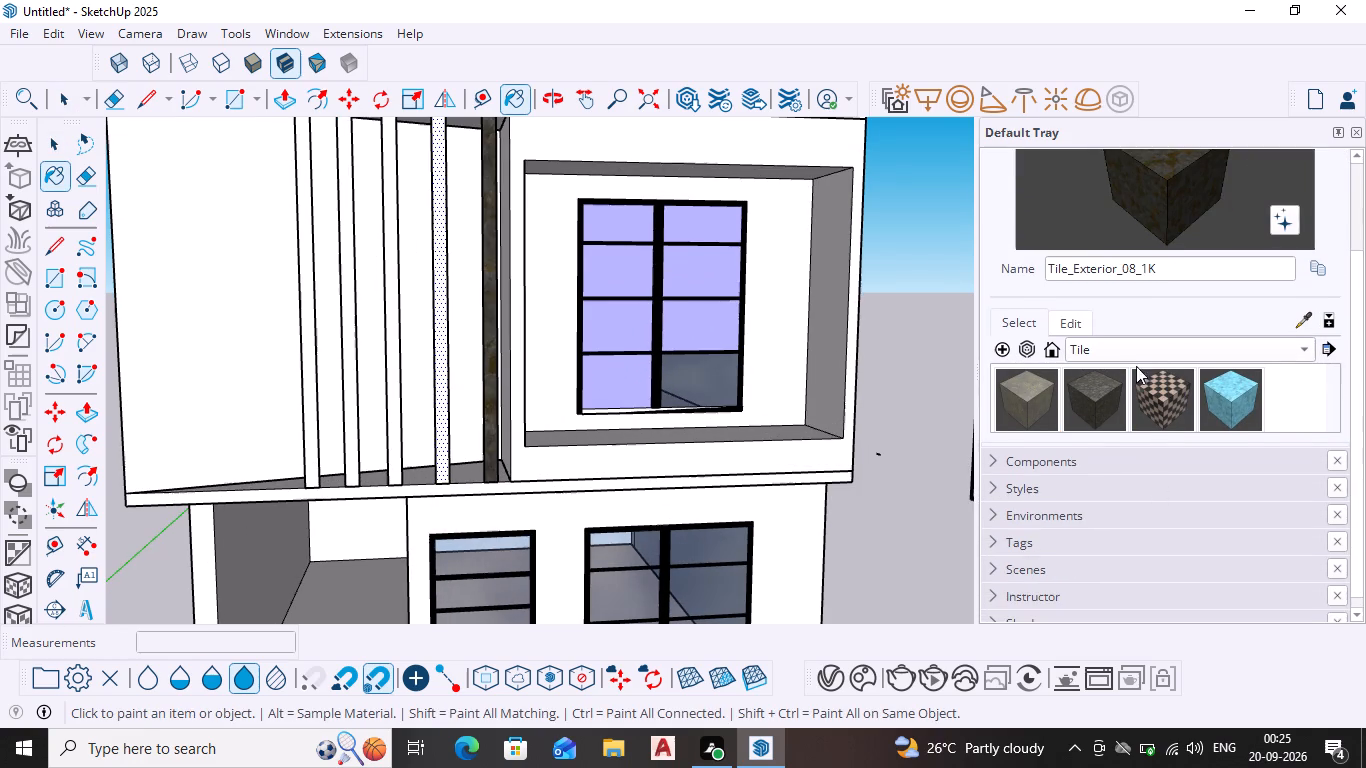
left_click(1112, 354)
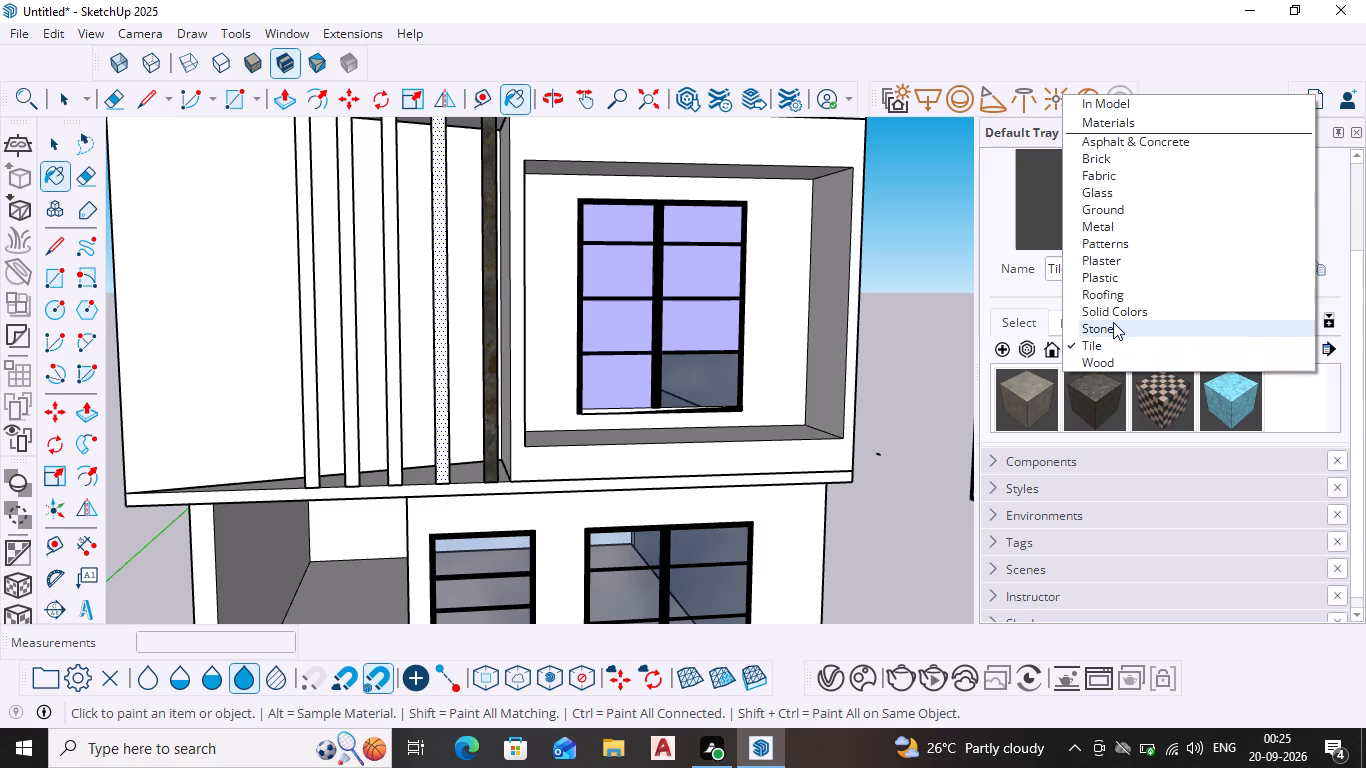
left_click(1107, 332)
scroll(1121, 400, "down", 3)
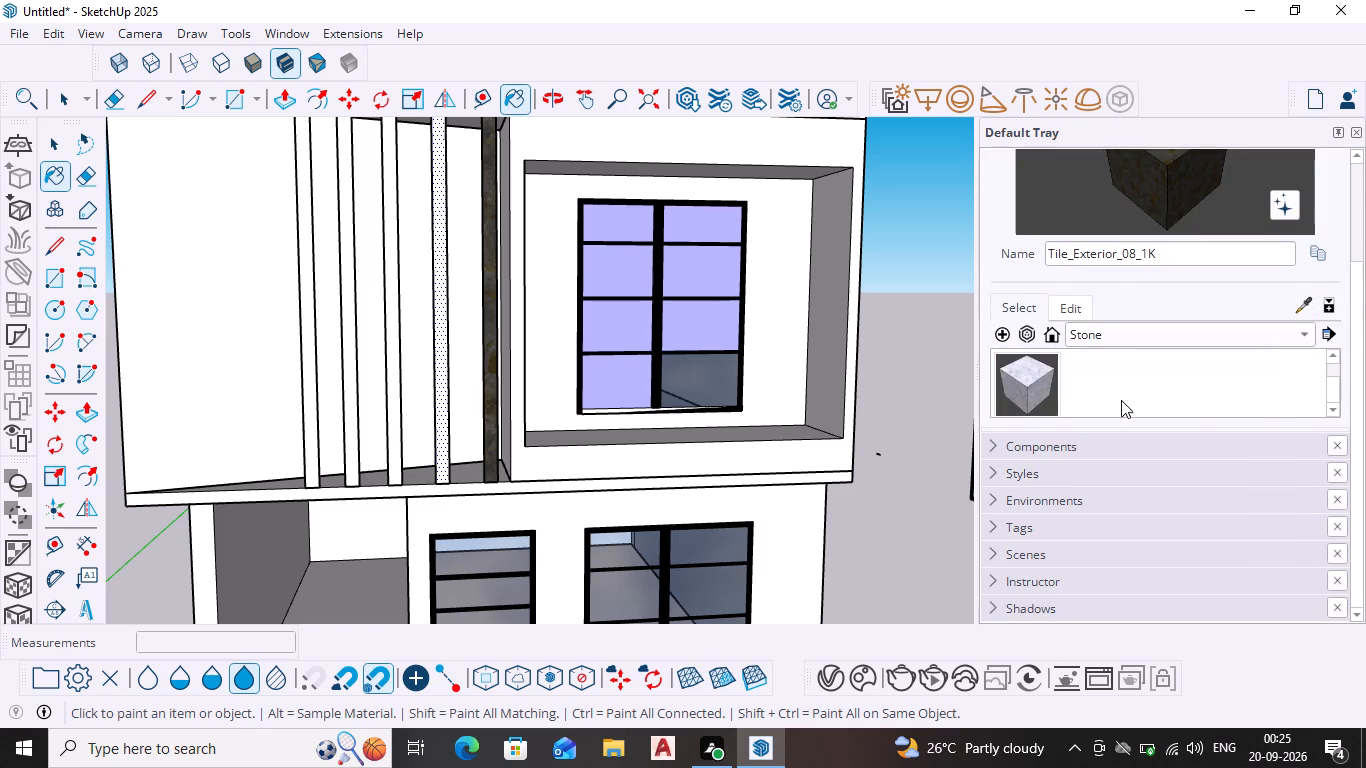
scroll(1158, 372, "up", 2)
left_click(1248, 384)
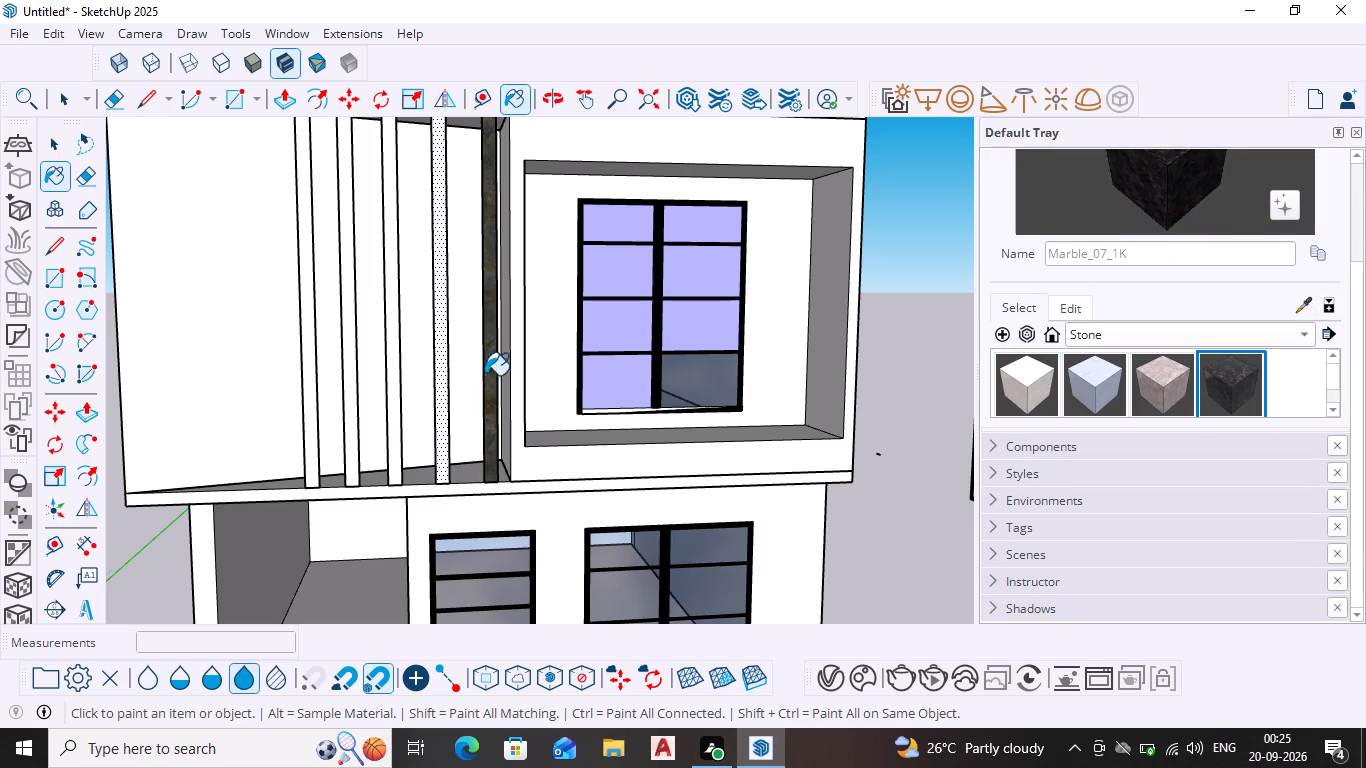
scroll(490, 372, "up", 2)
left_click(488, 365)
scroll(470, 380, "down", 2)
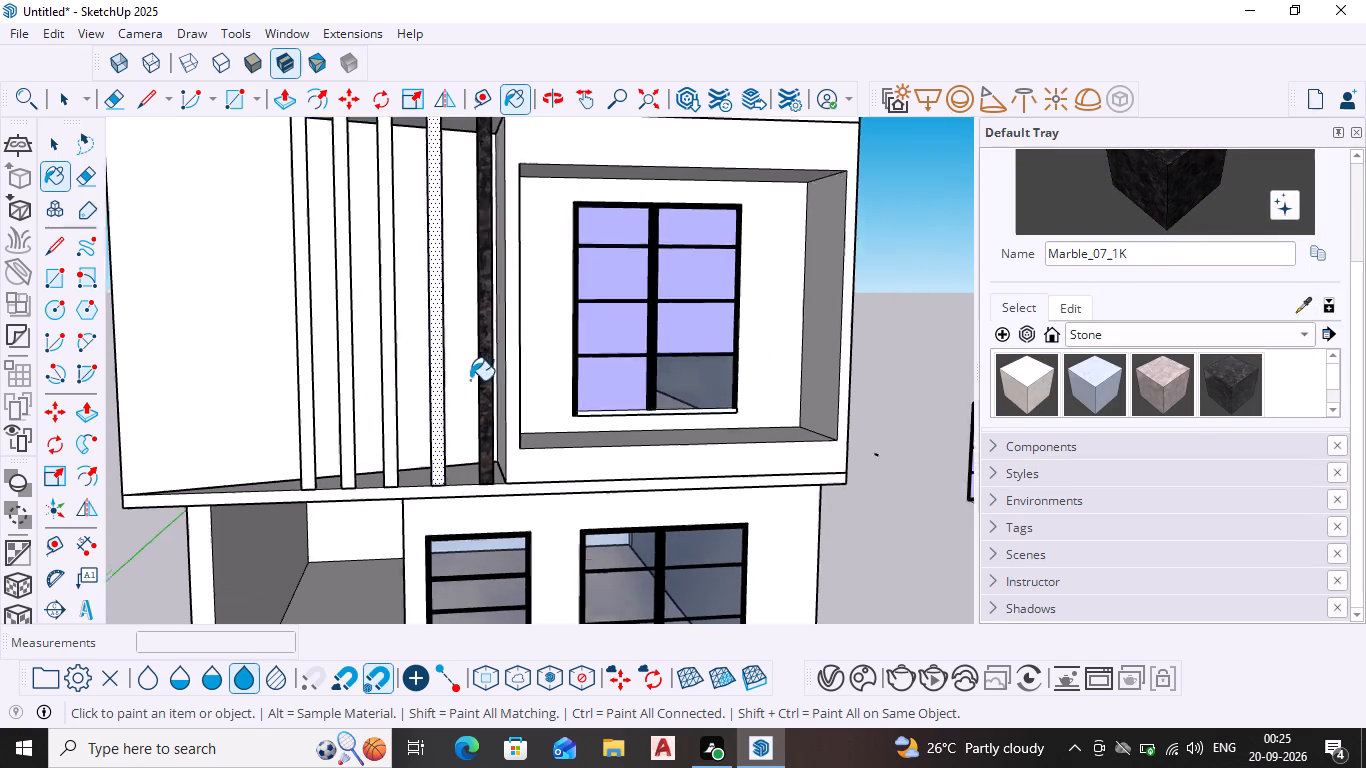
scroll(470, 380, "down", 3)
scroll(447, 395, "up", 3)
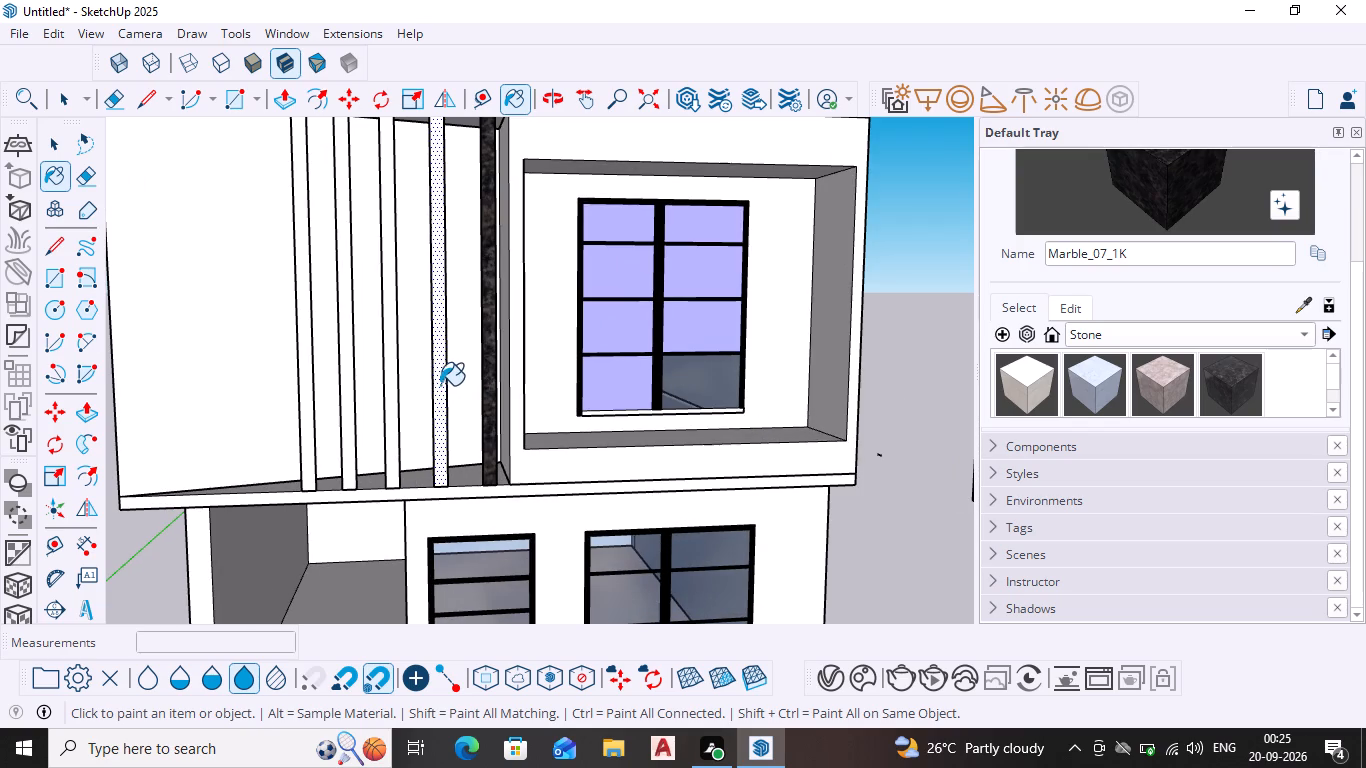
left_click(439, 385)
Paint all five vertical strips in the recess with M09_Shadow_Night from the Solid Colors collection.
left_click(1215, 342)
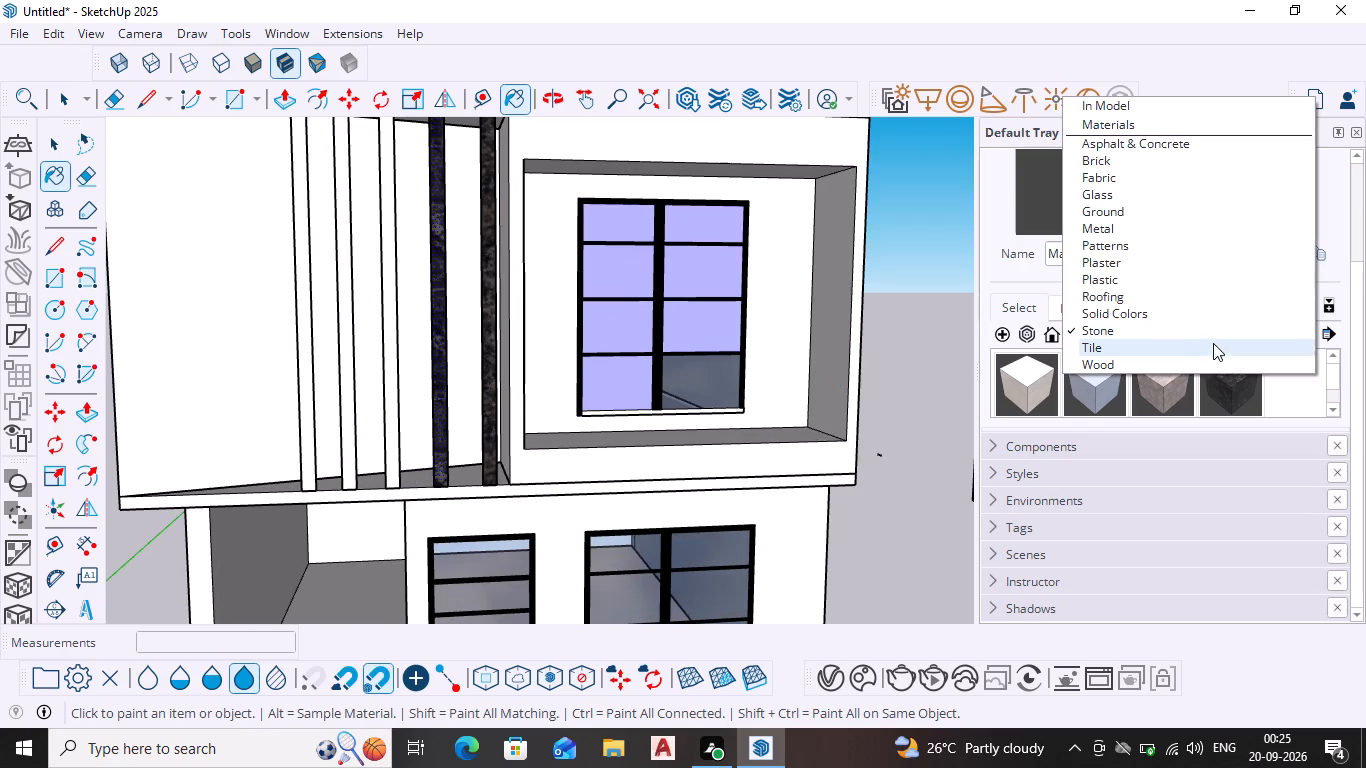
left_click(1112, 319)
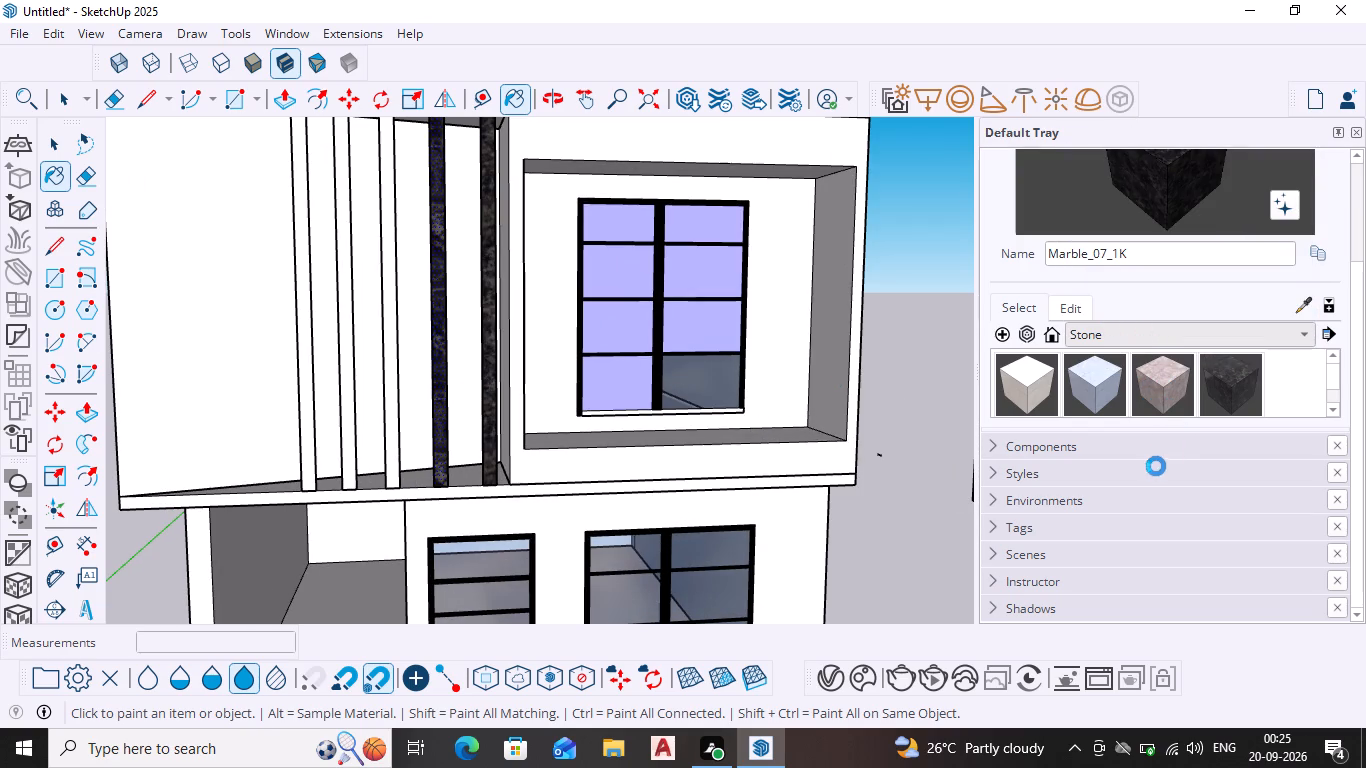
scroll(1184, 379, "down", 11)
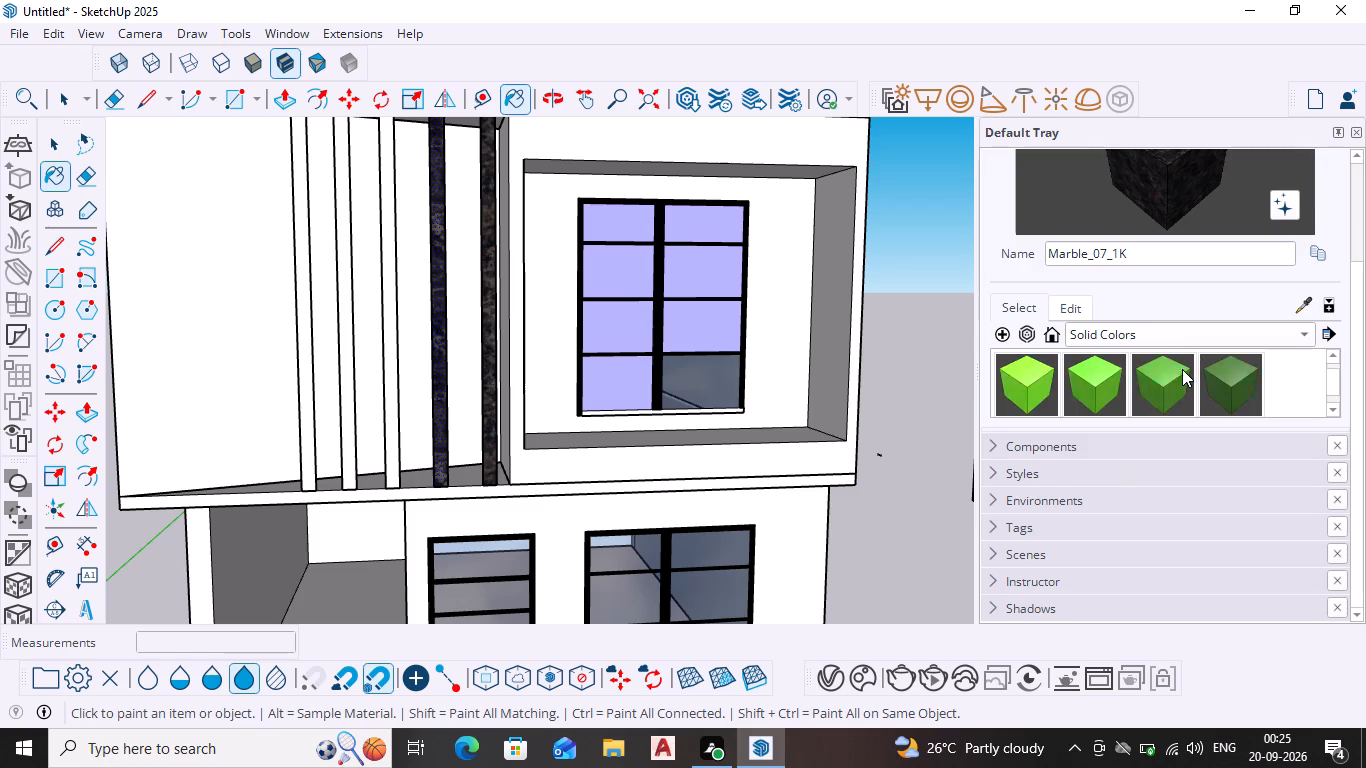
scroll(1182, 369, "down", 18)
left_click(1090, 384)
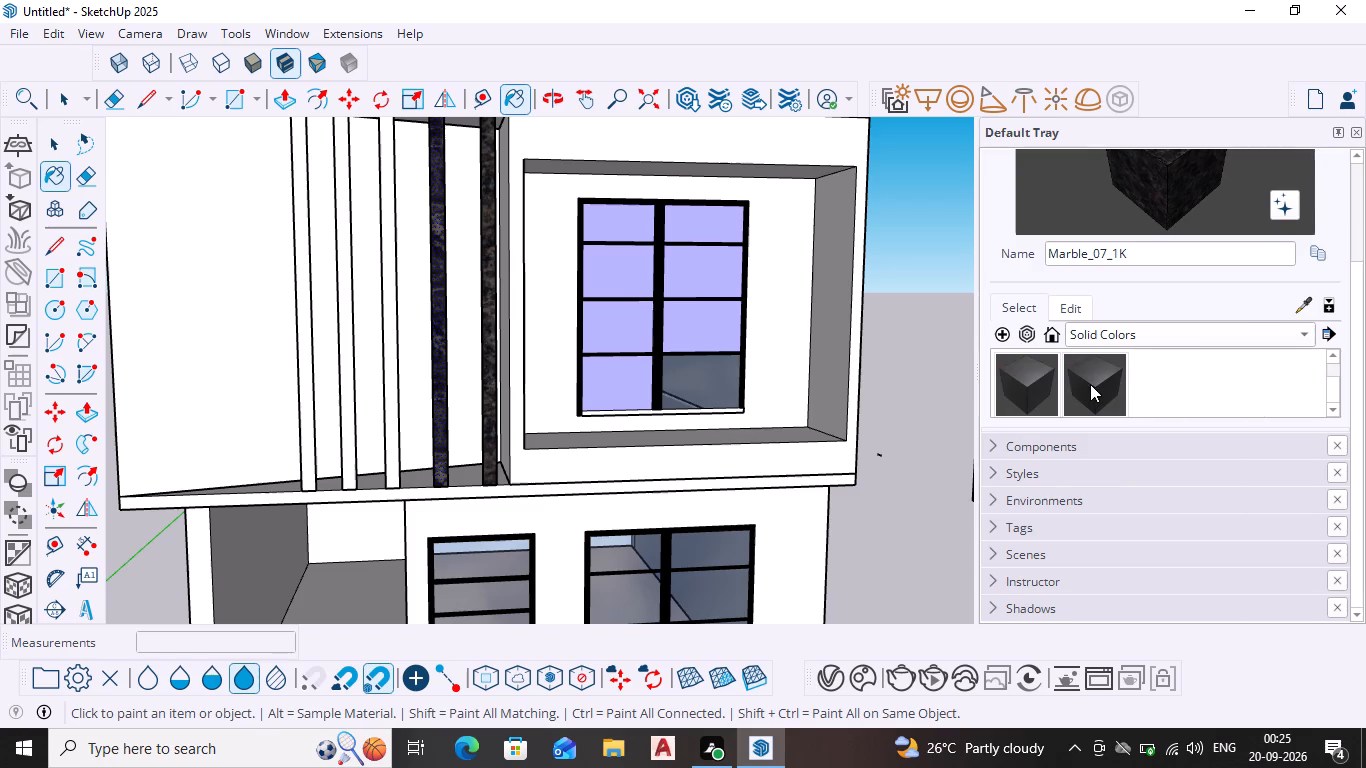
left_click(484, 394)
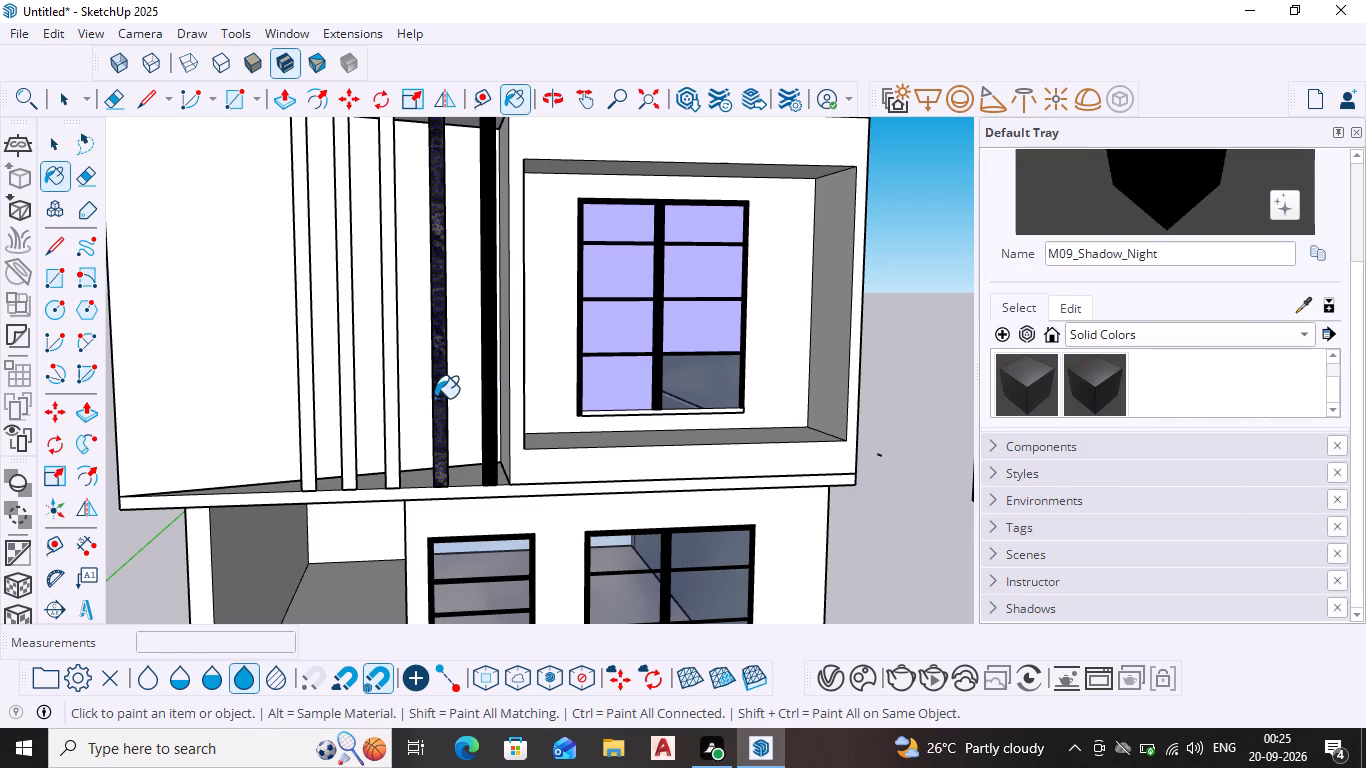
left_click(436, 397)
left_click(395, 413)
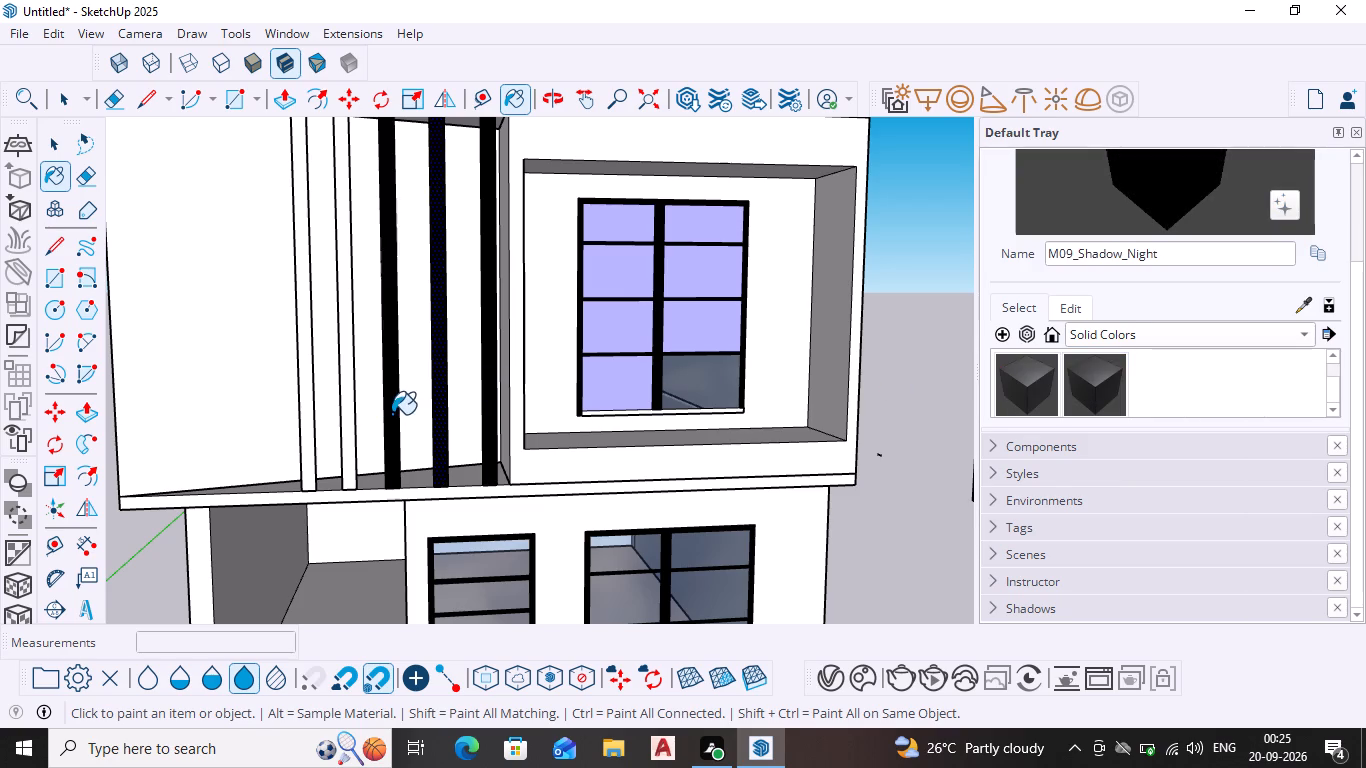
left_click(346, 428)
left_click(306, 441)
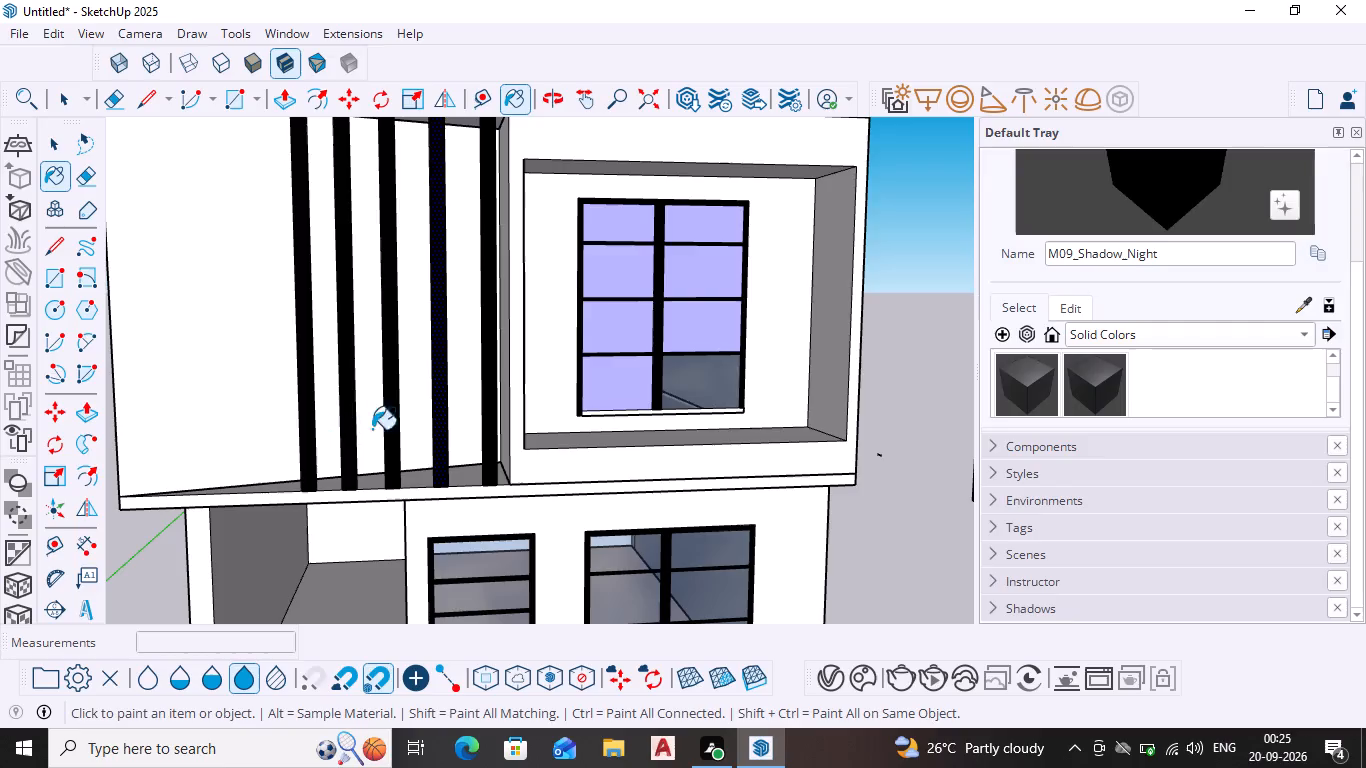
scroll(411, 416, "down", 9)
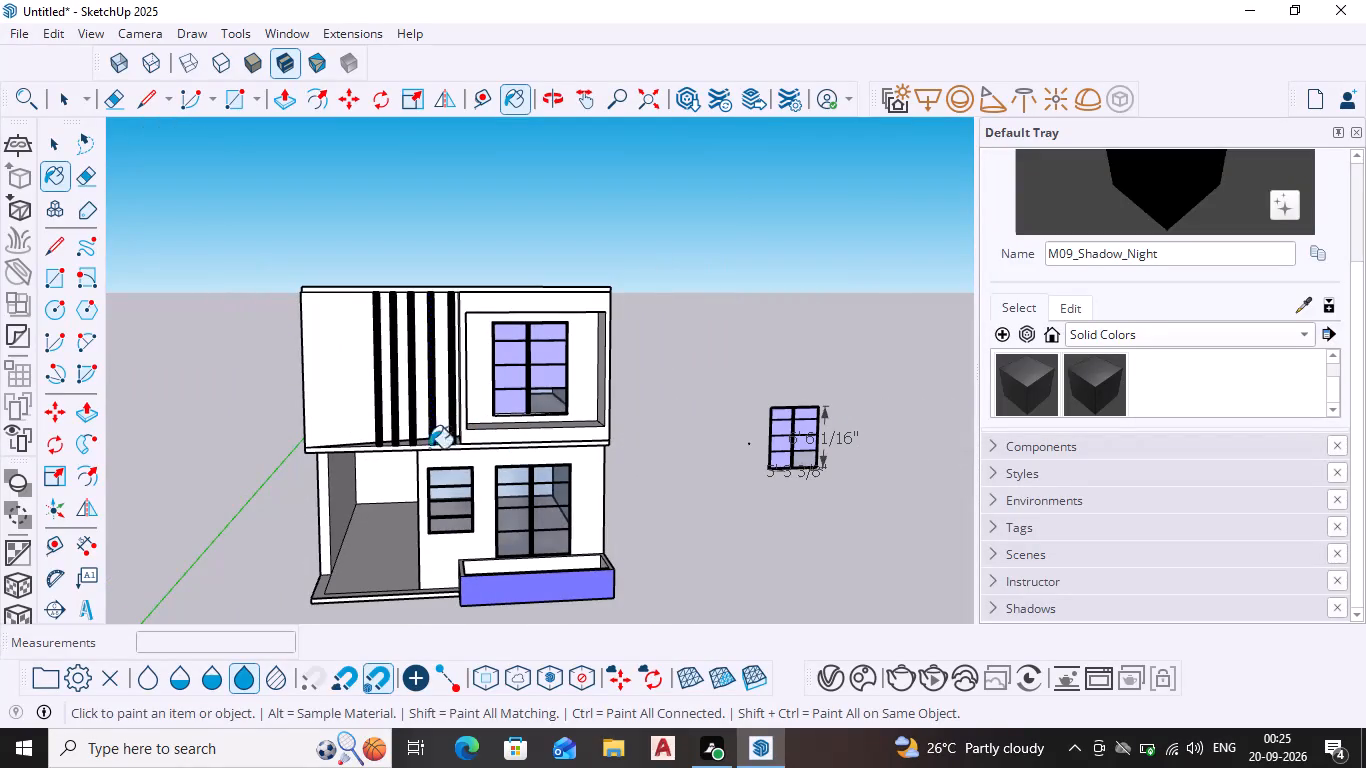
scroll(422, 425, "up", 3)
key("Escape")
key("space")
key("v")
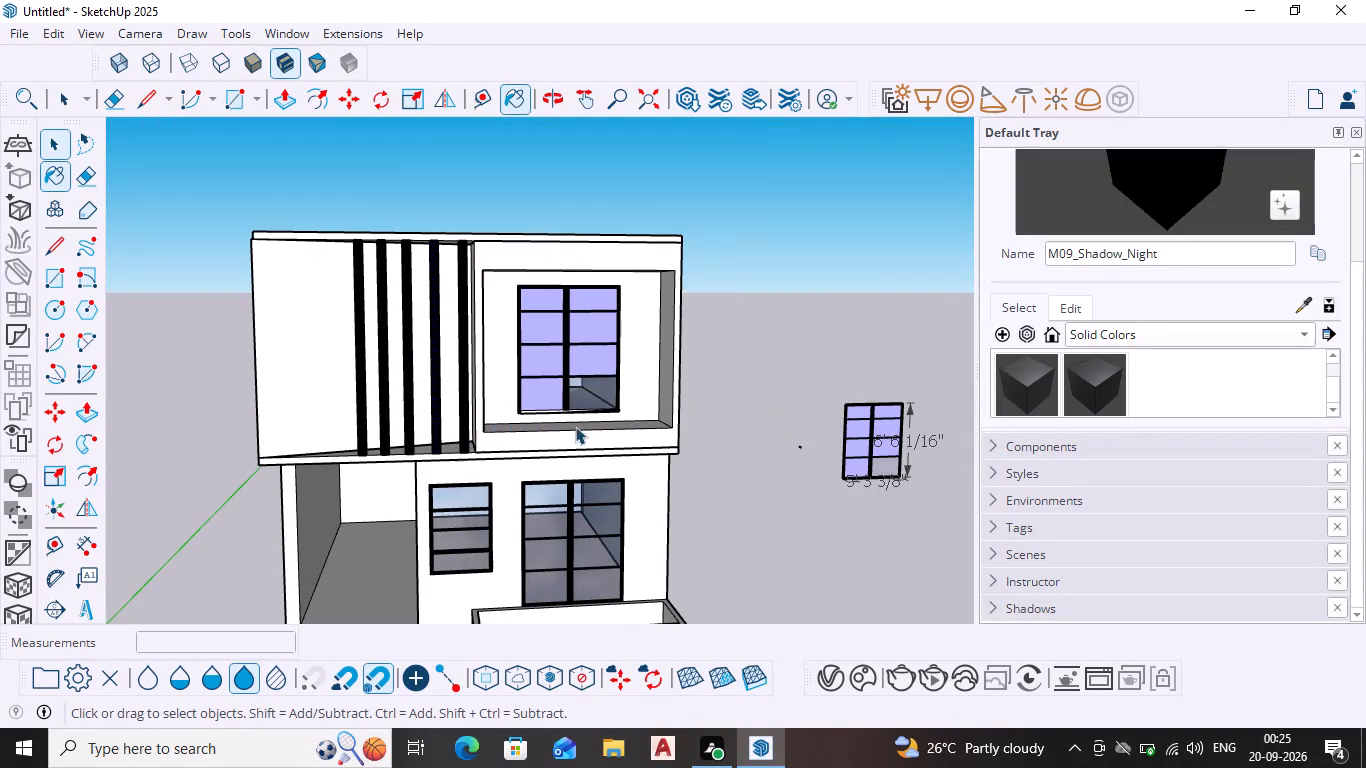
Examine the house's front facade and roof from several angles and distances.
scroll(673, 465, "down", 3)
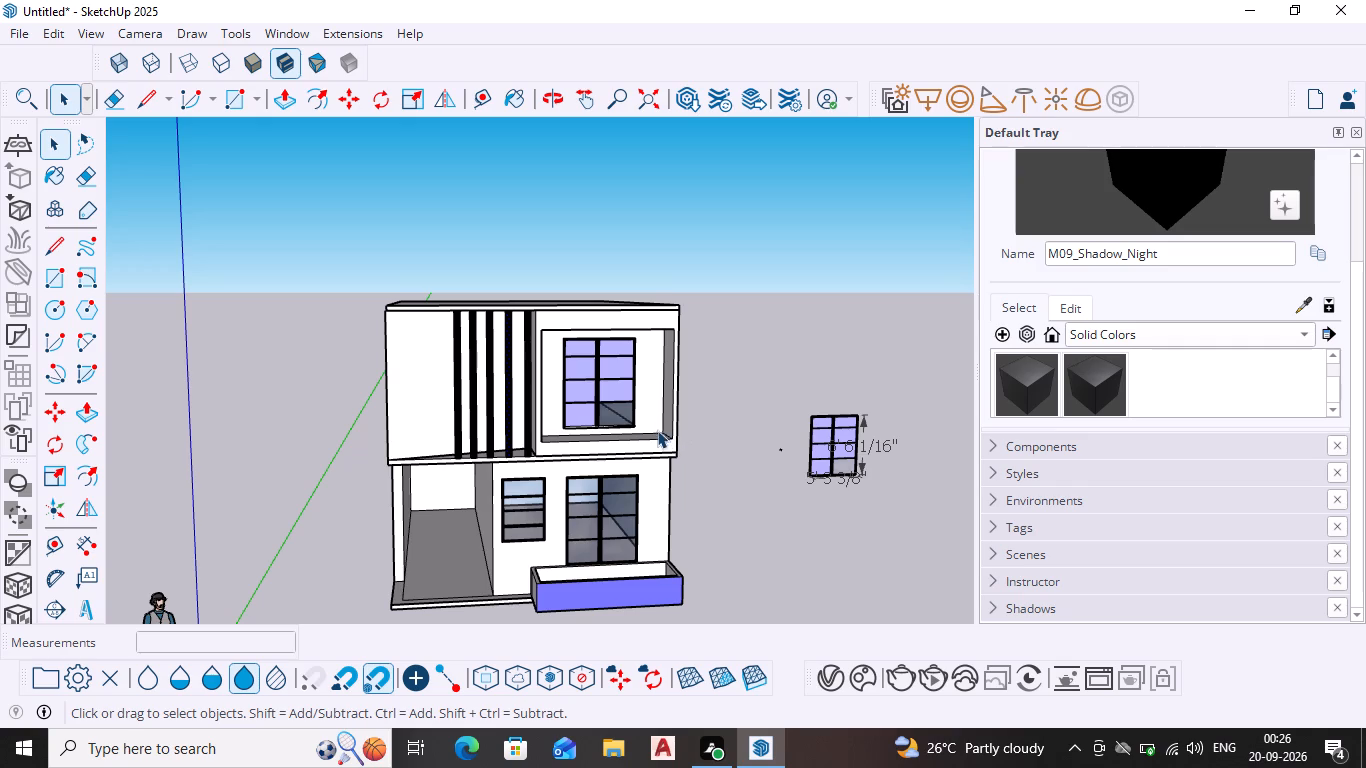
scroll(483, 407, "up", 4)
scroll(489, 407, "down", 8)
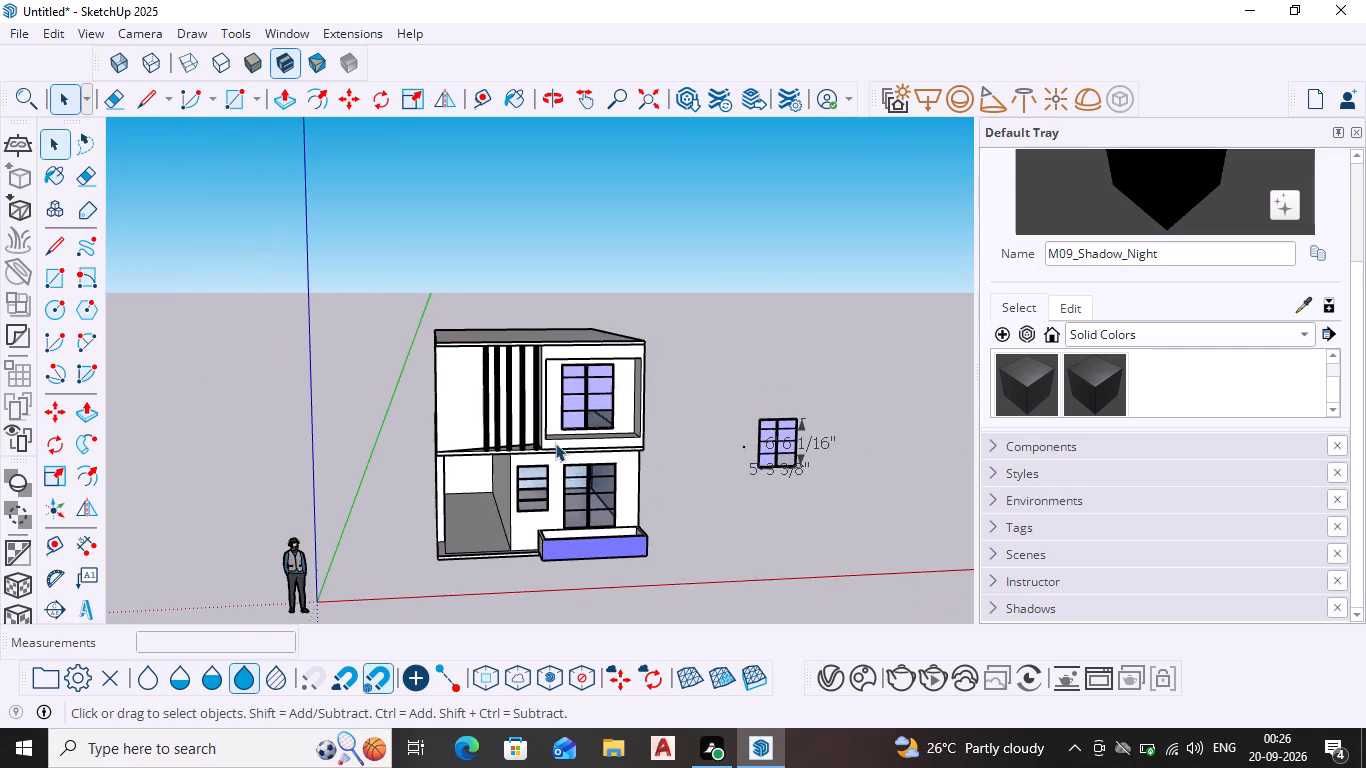
middle_click_drag(565, 467, 531, 447)
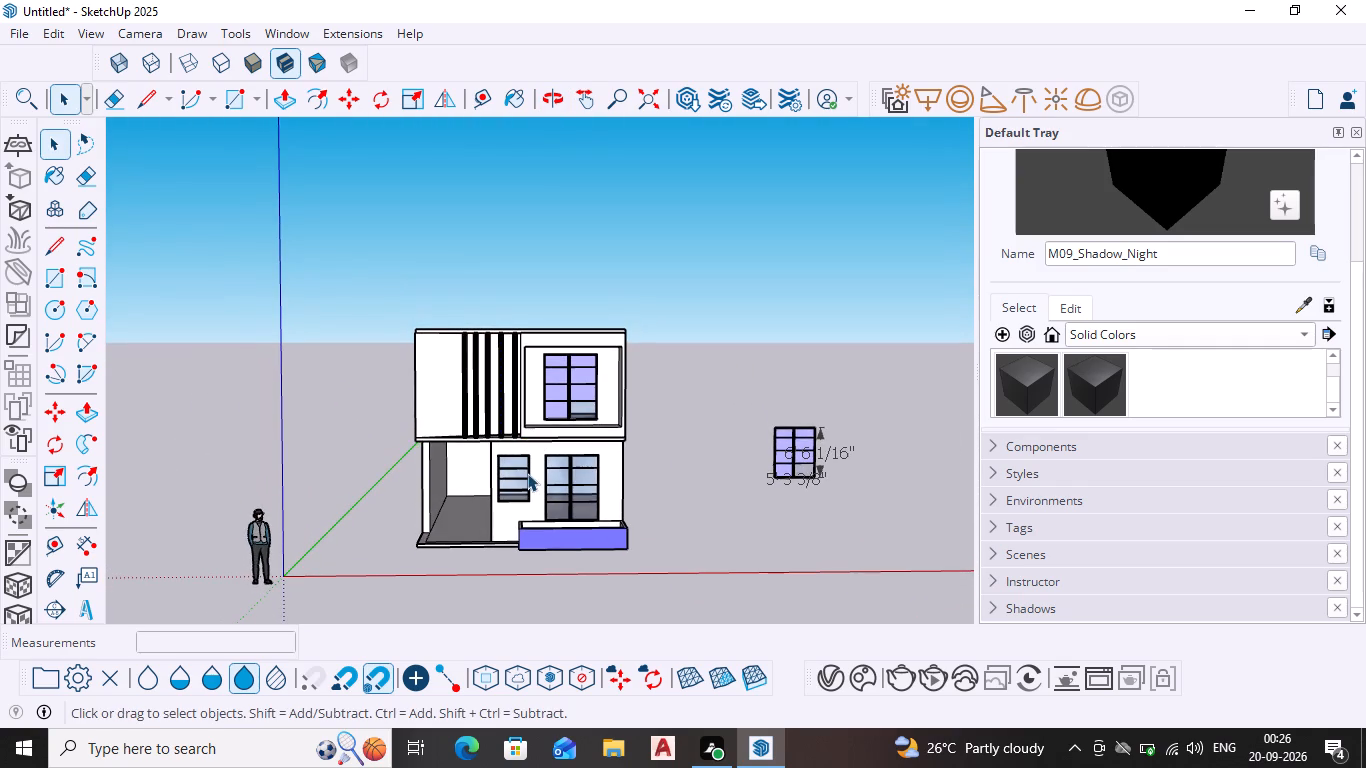
scroll(551, 432, "down", 4)
scroll(568, 413, "up", 2)
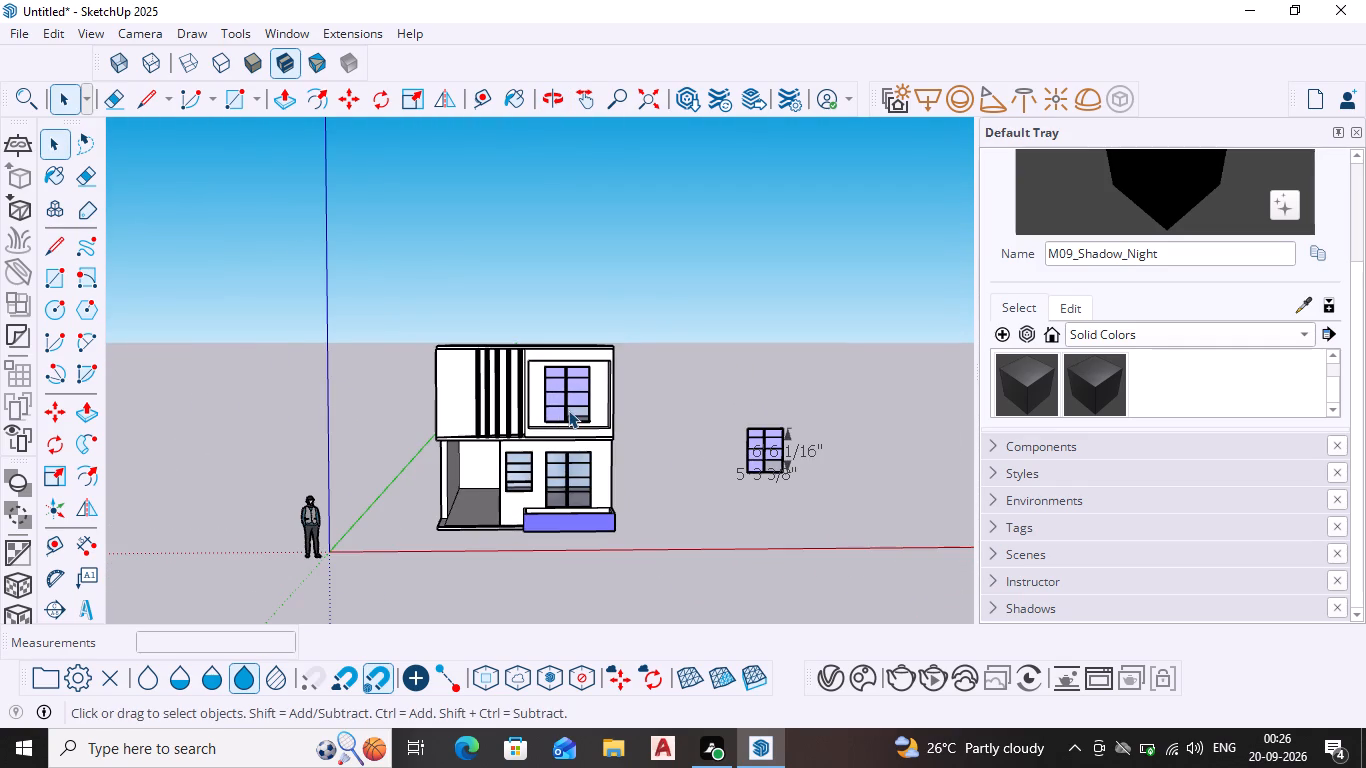
middle_click_drag(568, 414, 596, 519)
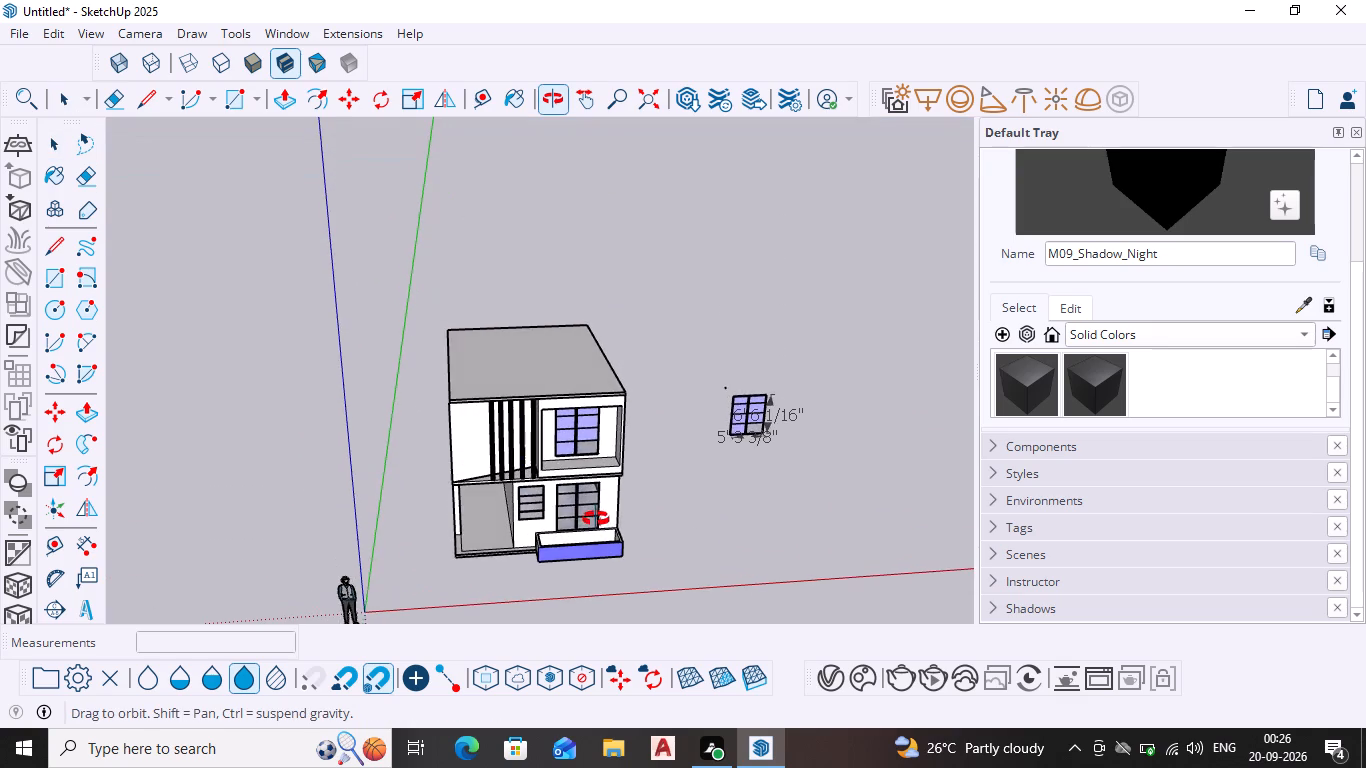
middle_click_drag(596, 519, 594, 516)
scroll(564, 460, "up", 4)
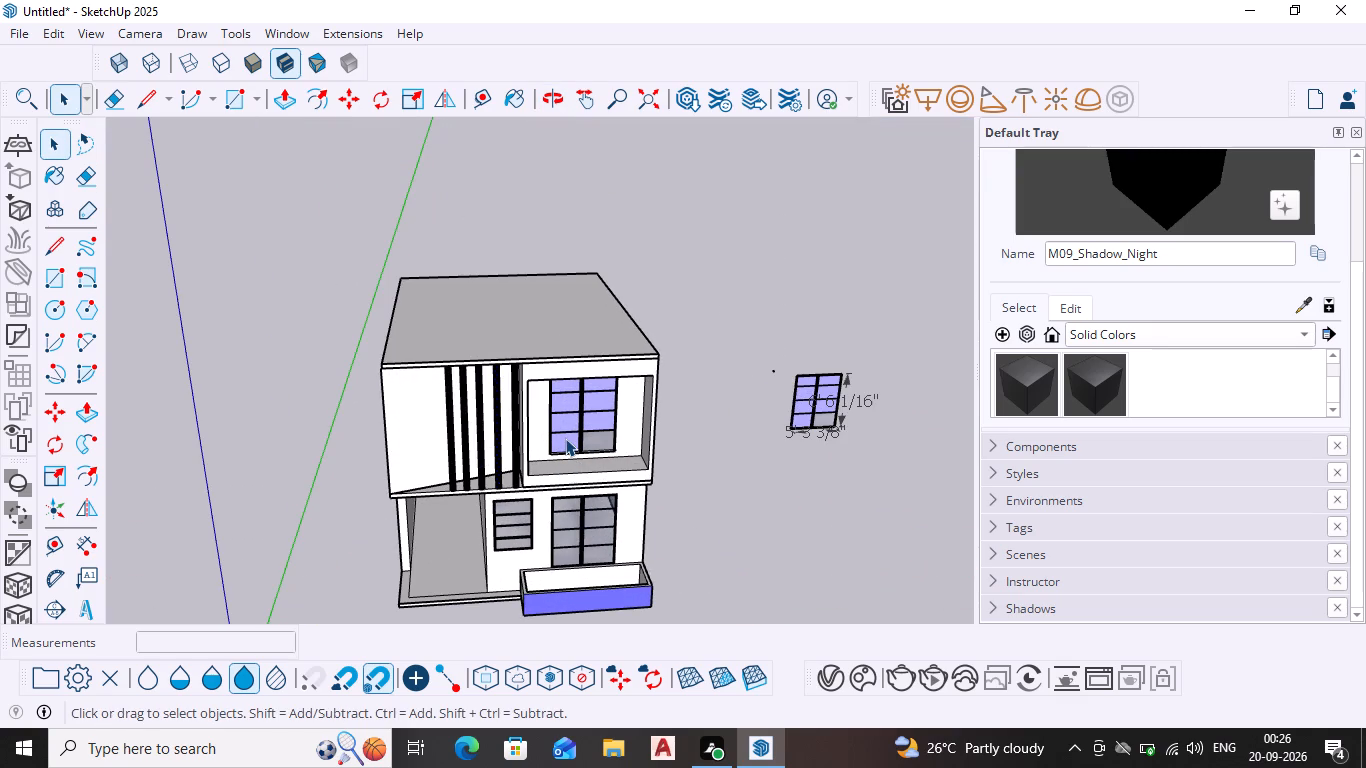
key("Escape")
key("space")
Draw a line about 25' 9 1/4" long across the roof, from the front edge above the wall corner to the back edge.
middle_click_drag(594, 382, 582, 506)
scroll(594, 391, "down", 1)
scroll(539, 417, "up", 2)
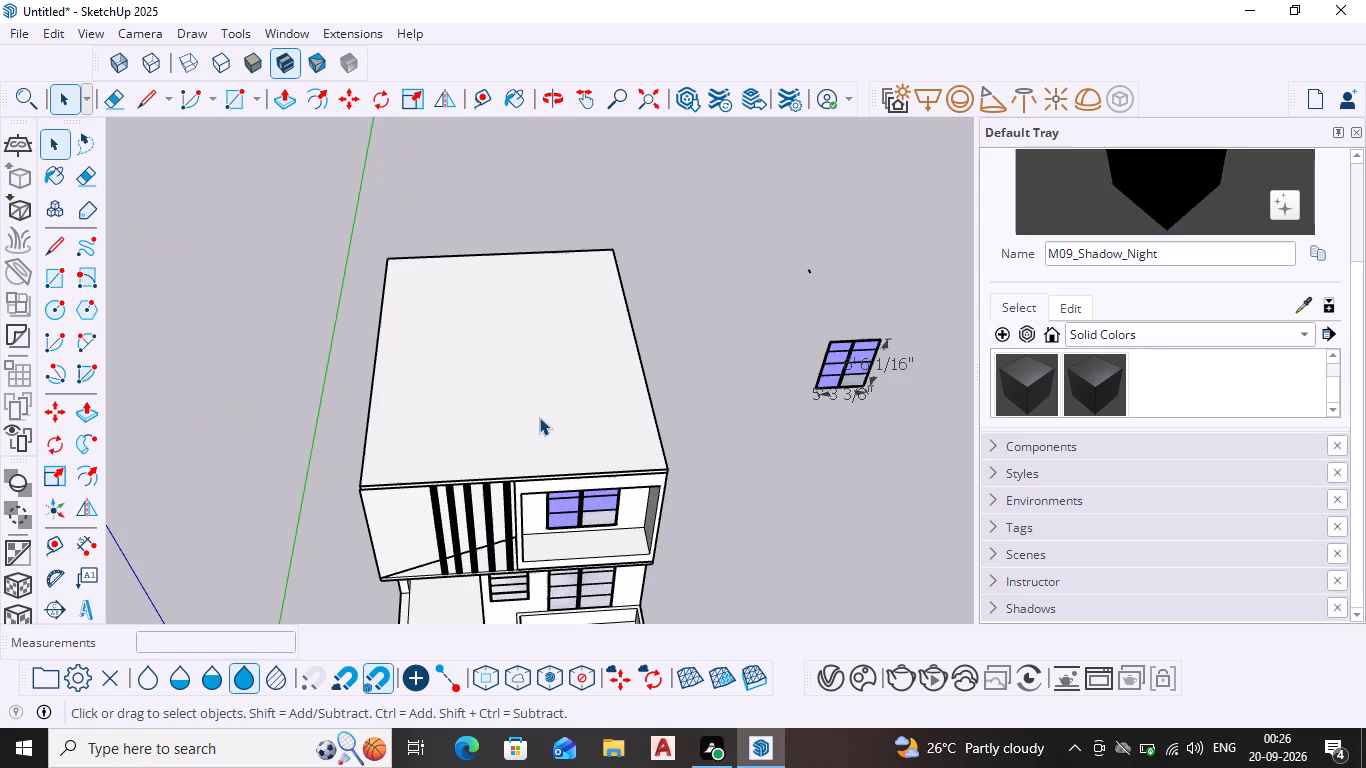
middle_click_drag(539, 415, 539, 444)
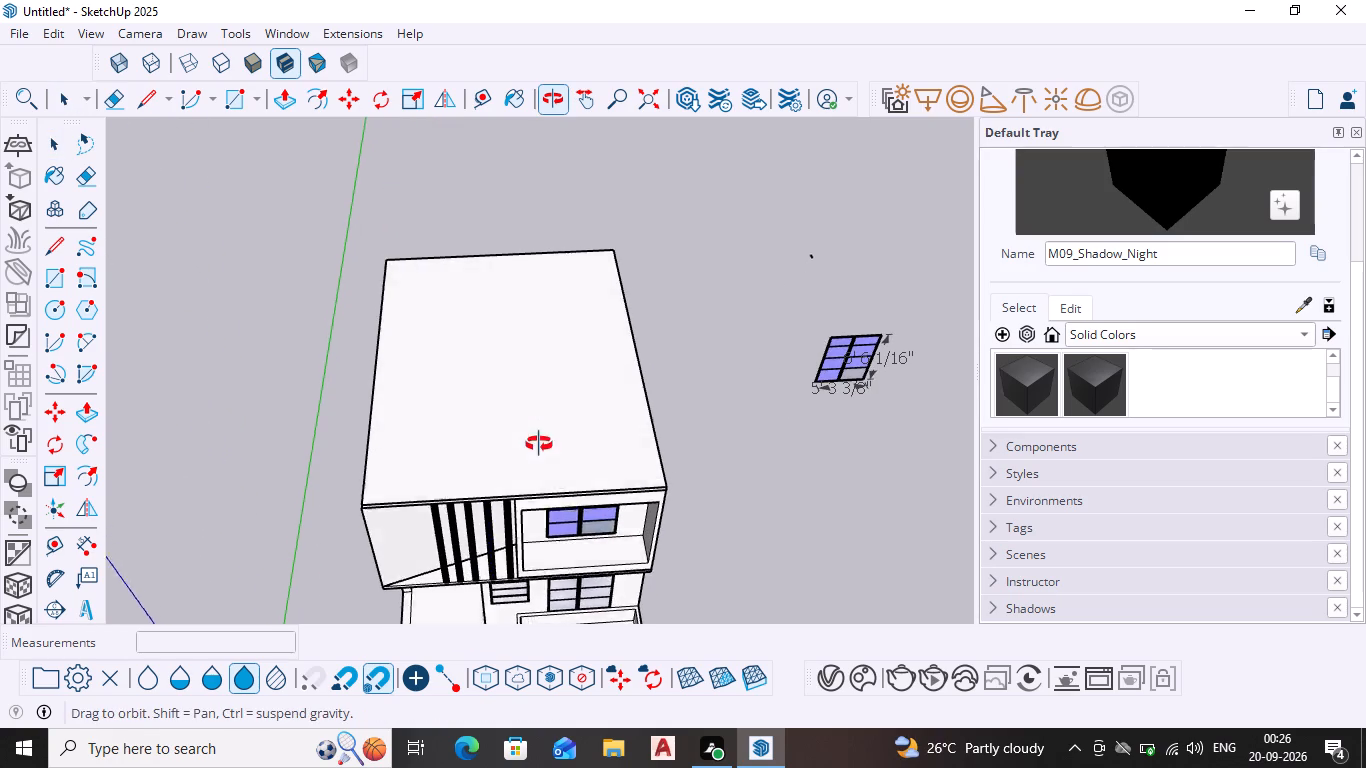
middle_click_drag(539, 444, 536, 467)
key("l")
key("Return")
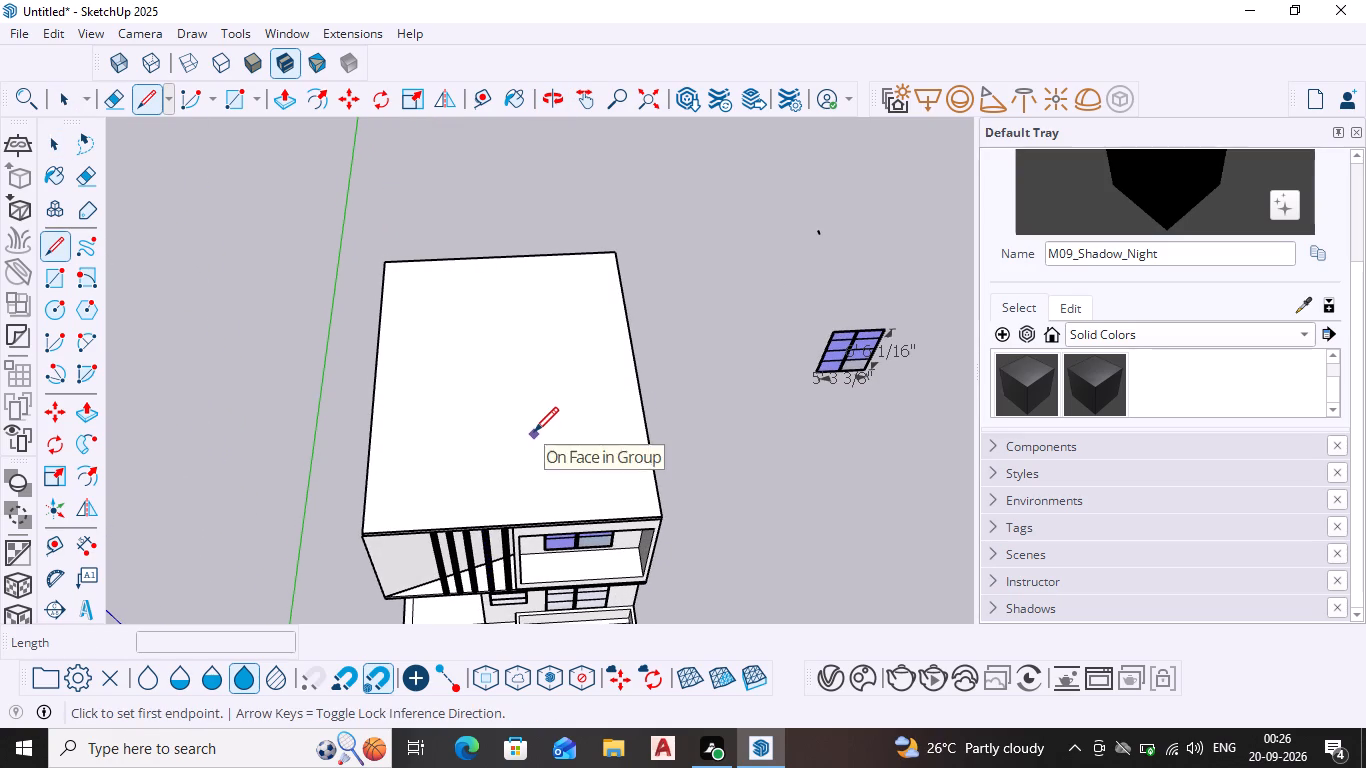
middle_click_drag(557, 494, 556, 449)
scroll(557, 494, "down", 1)
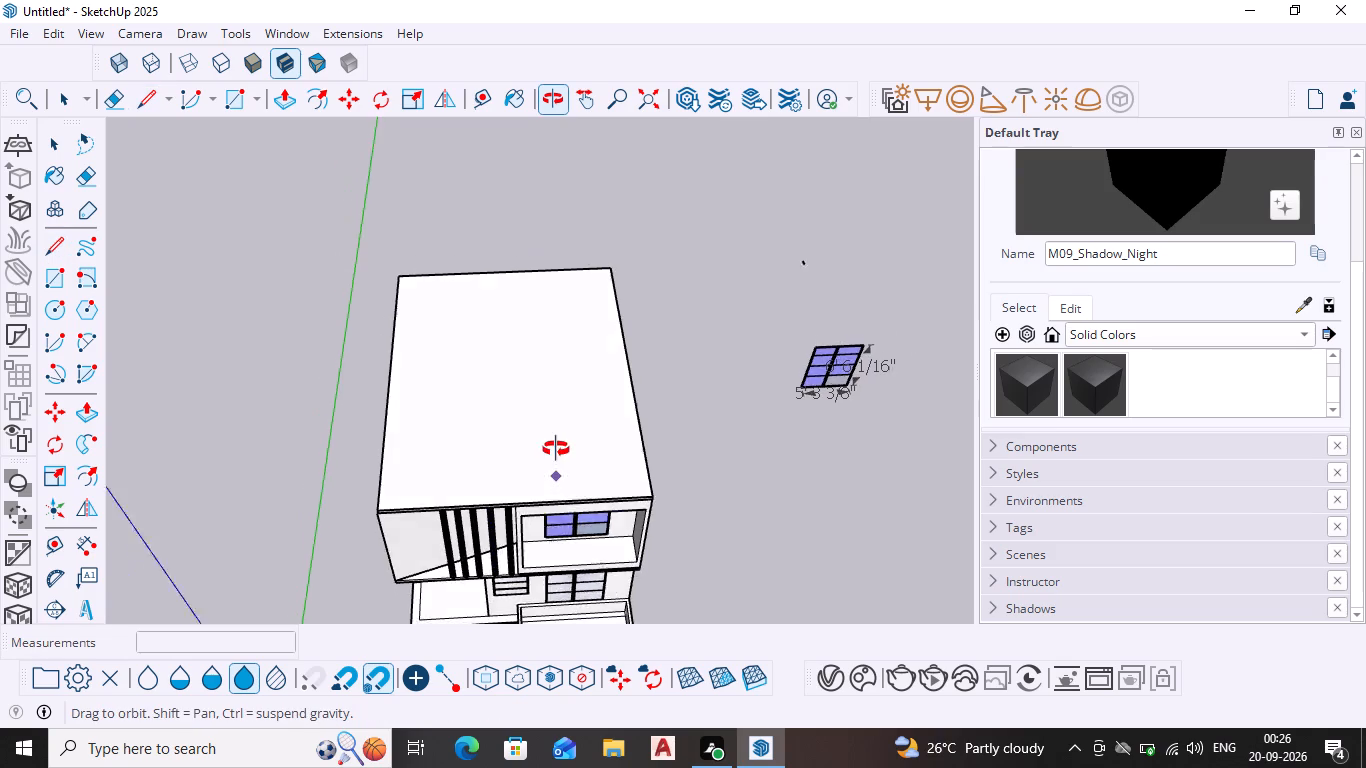
middle_click_drag(556, 449, 555, 341)
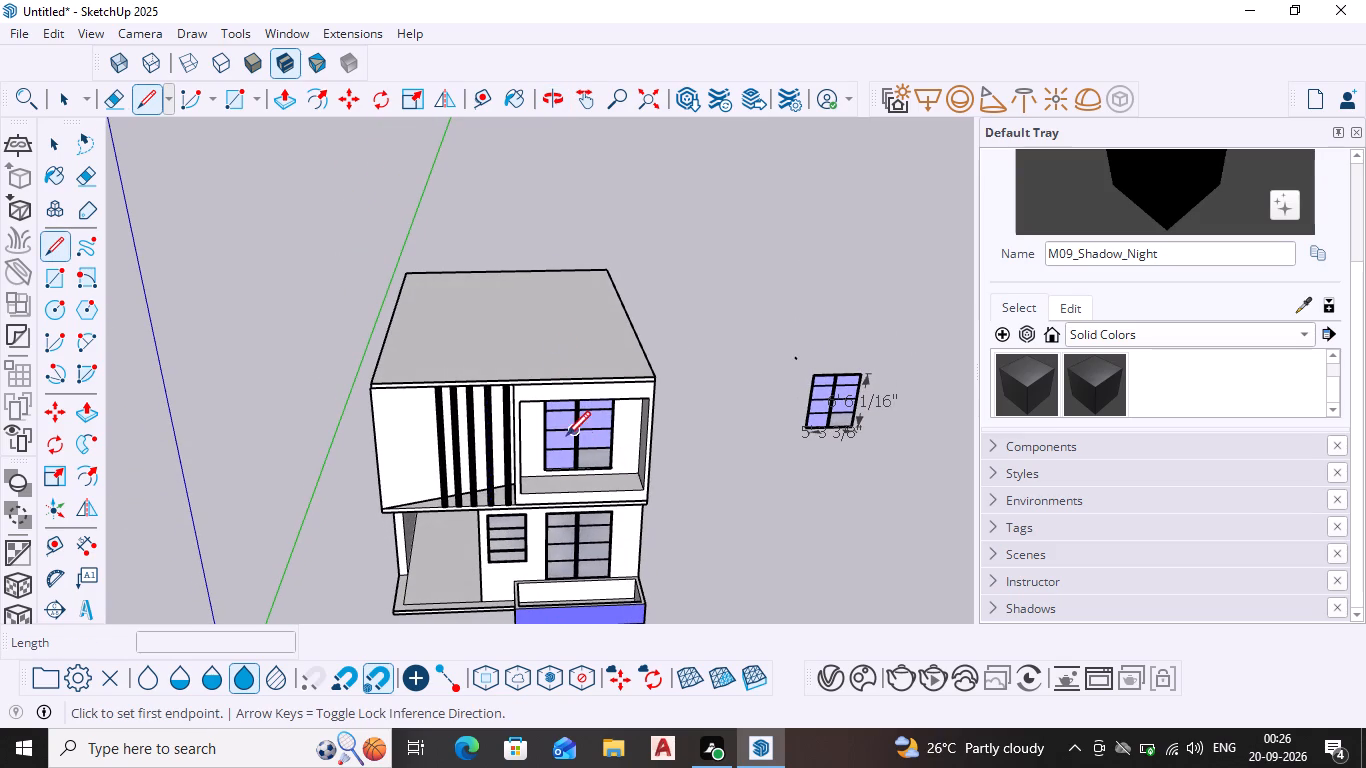
middle_click_drag(587, 469, 581, 410)
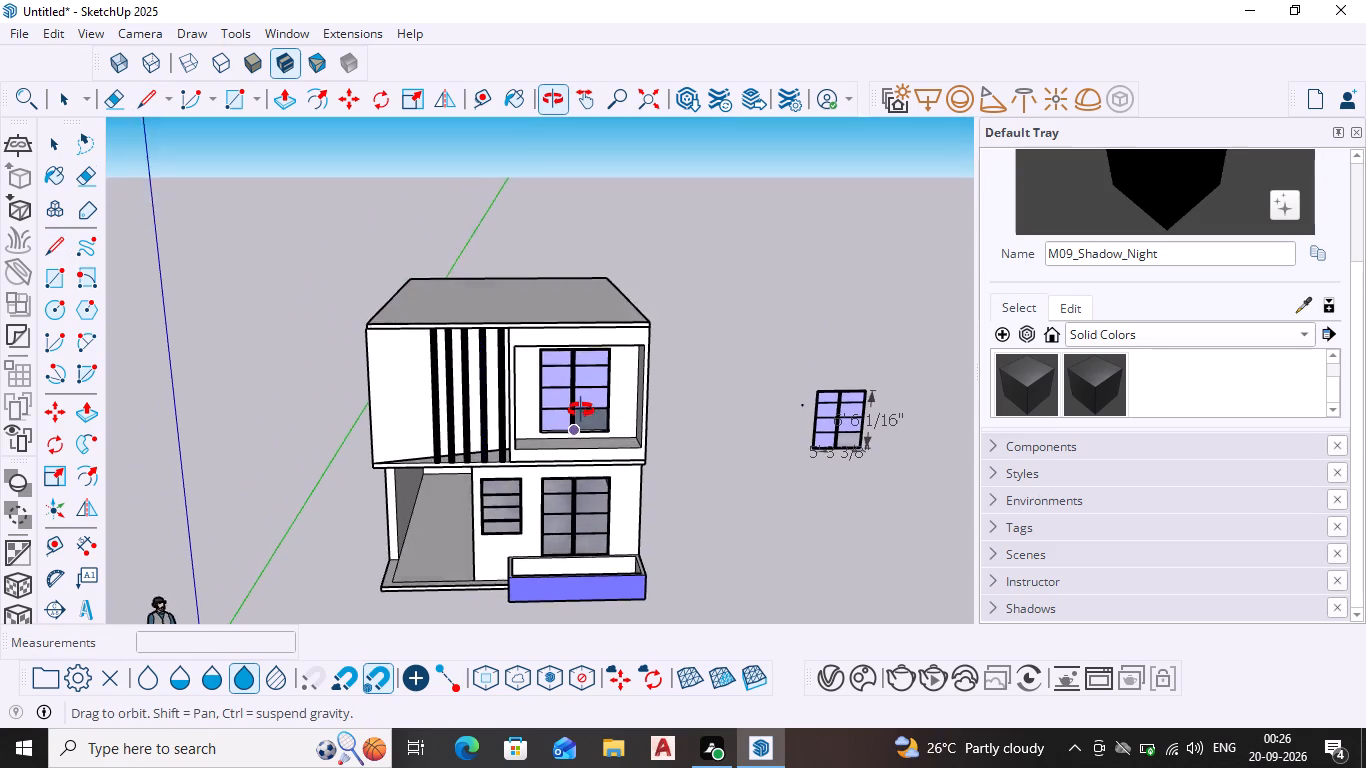
middle_click_drag(581, 410, 576, 571)
scroll(509, 462, "up", 3)
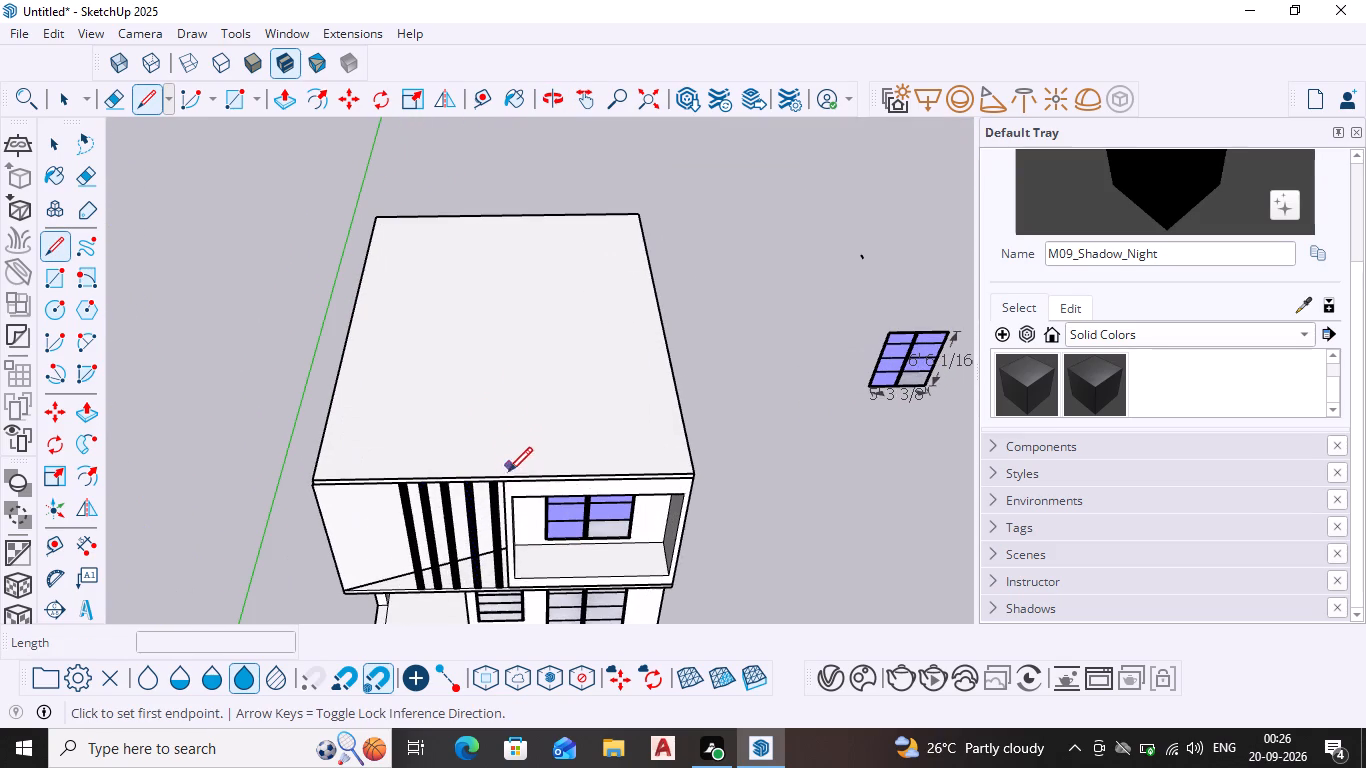
left_click_drag(506, 478, 506, 469)
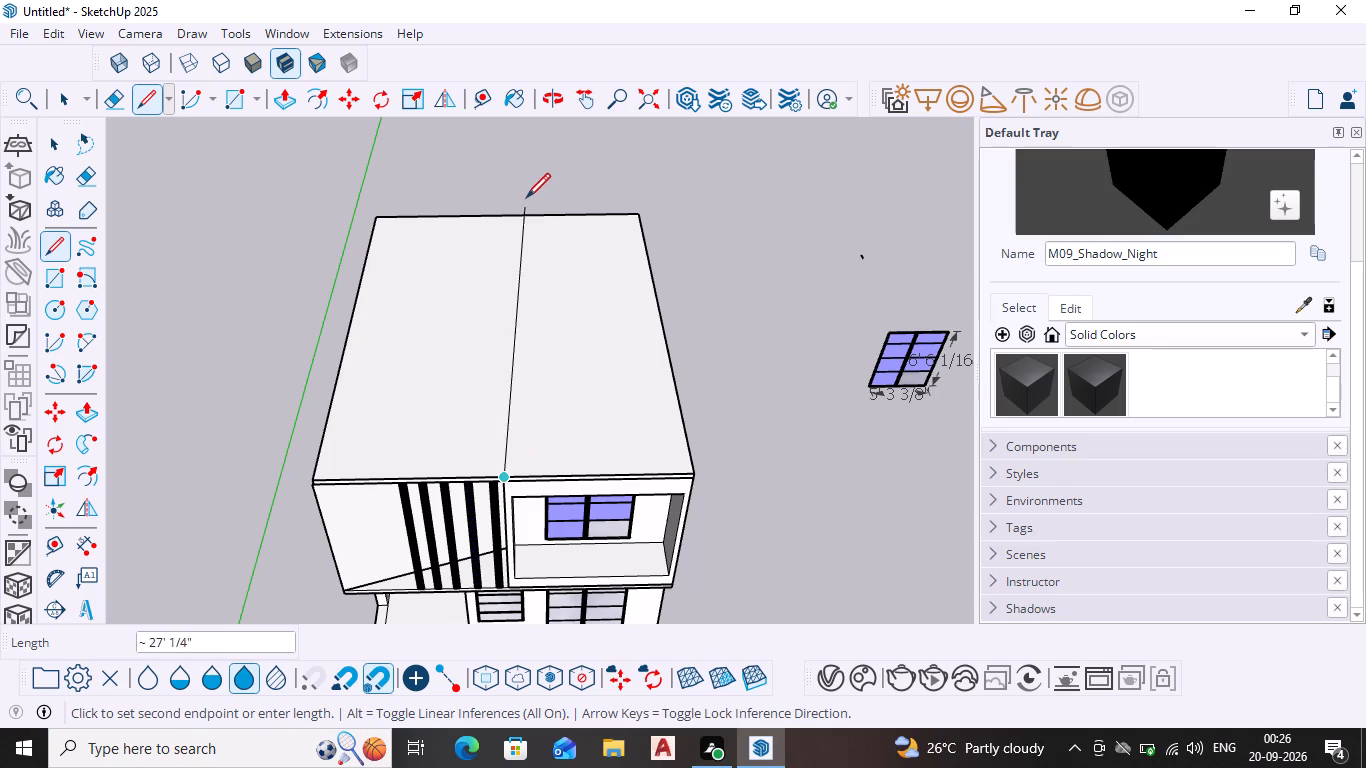
left_click(505, 213)
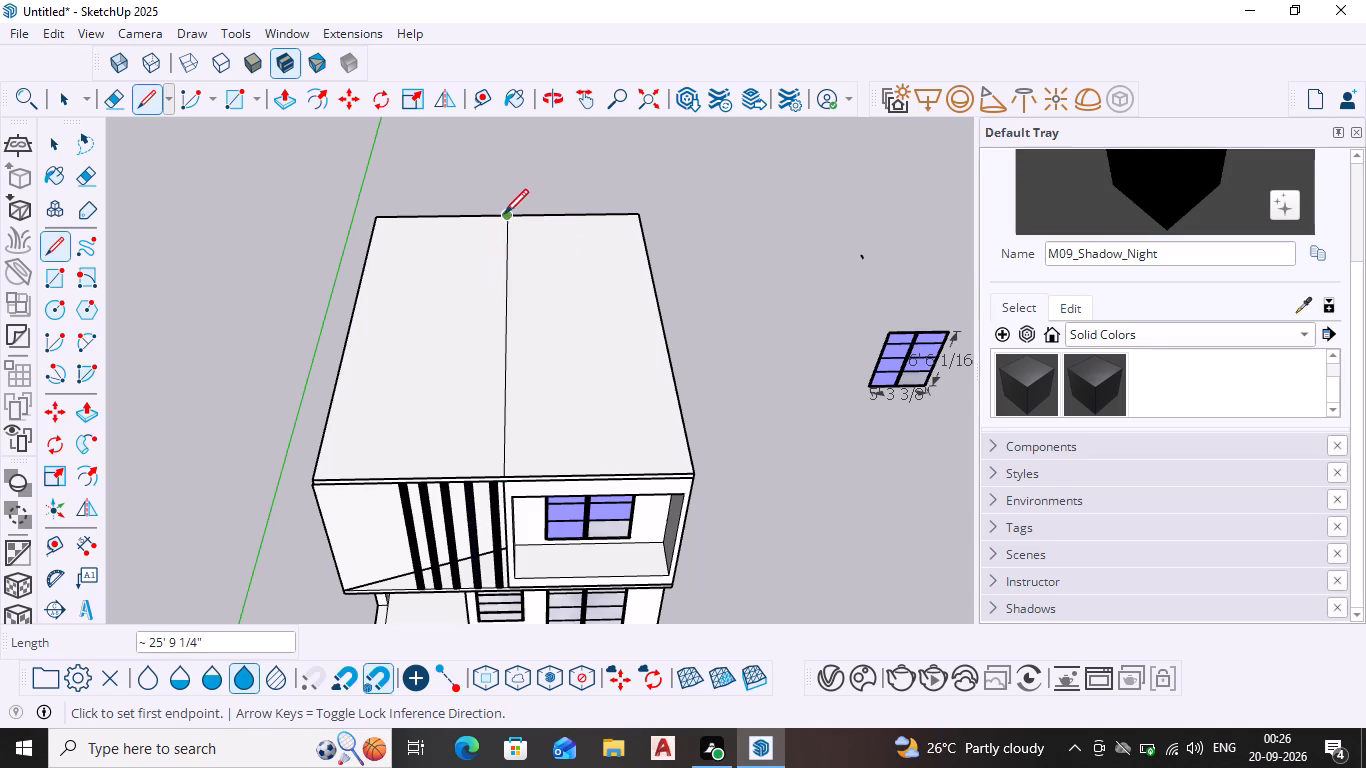
key("space")
Push/Pull the roof section above the window bay upward by about 3 7/8".
left_click(547, 407)
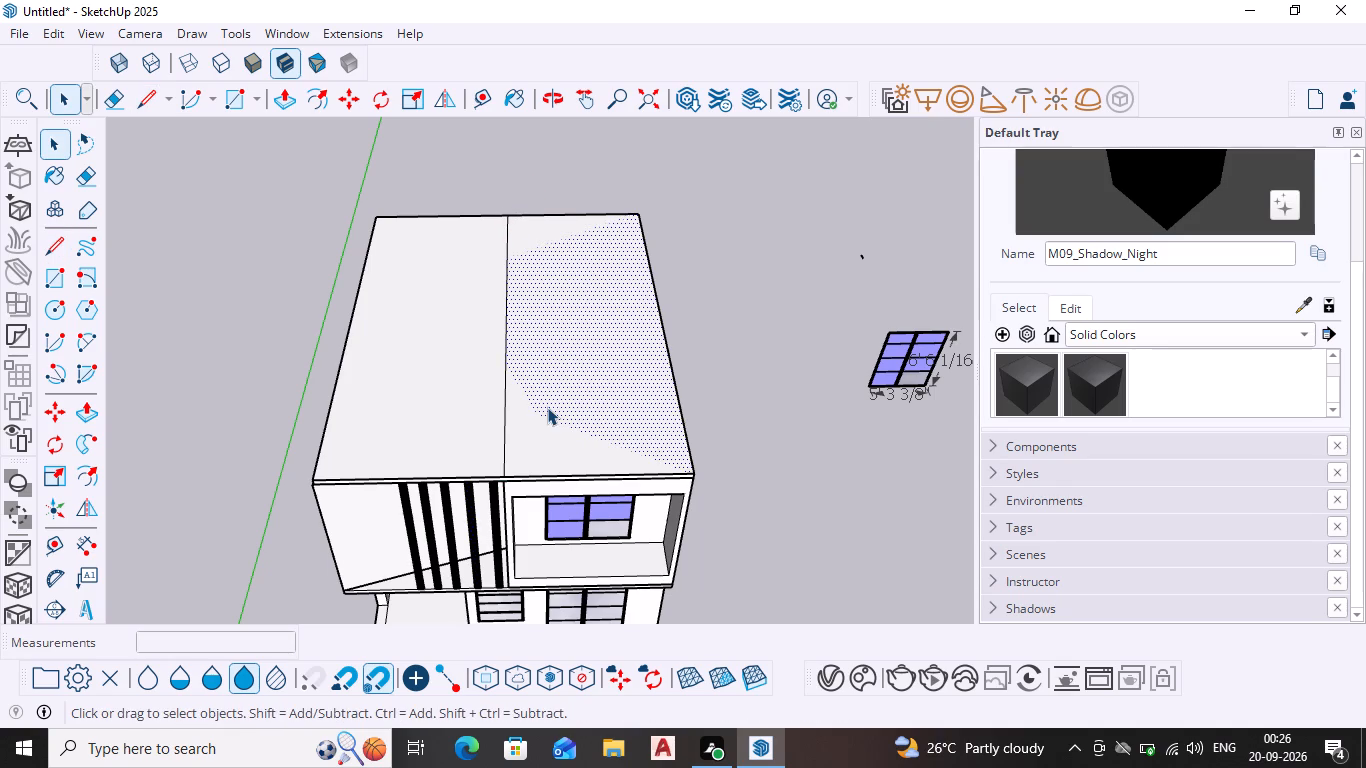
key("p")
key("Return")
left_click(536, 390)
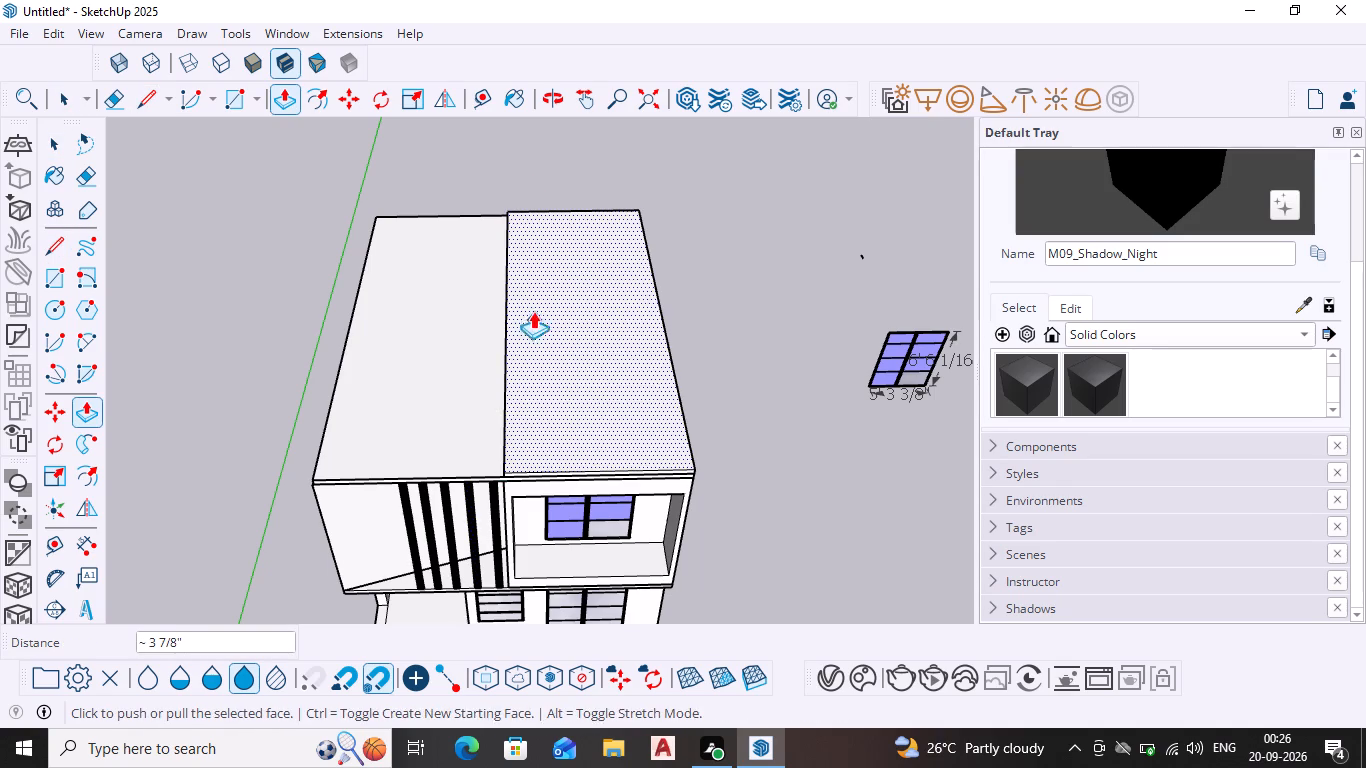
Push/Pull the roof section above the window bay upward by 10'.
middle_click_drag(538, 401, 565, 257)
left_click(572, 268)
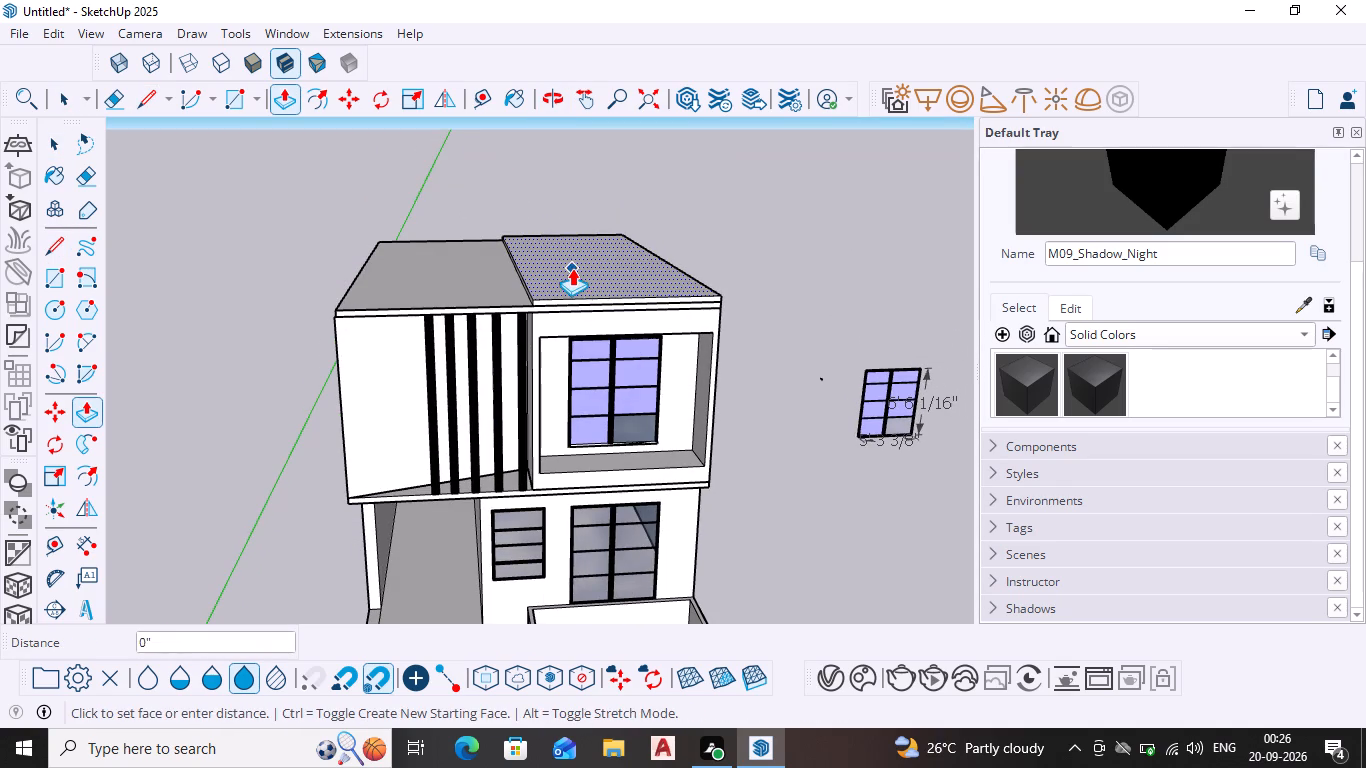
key("1")
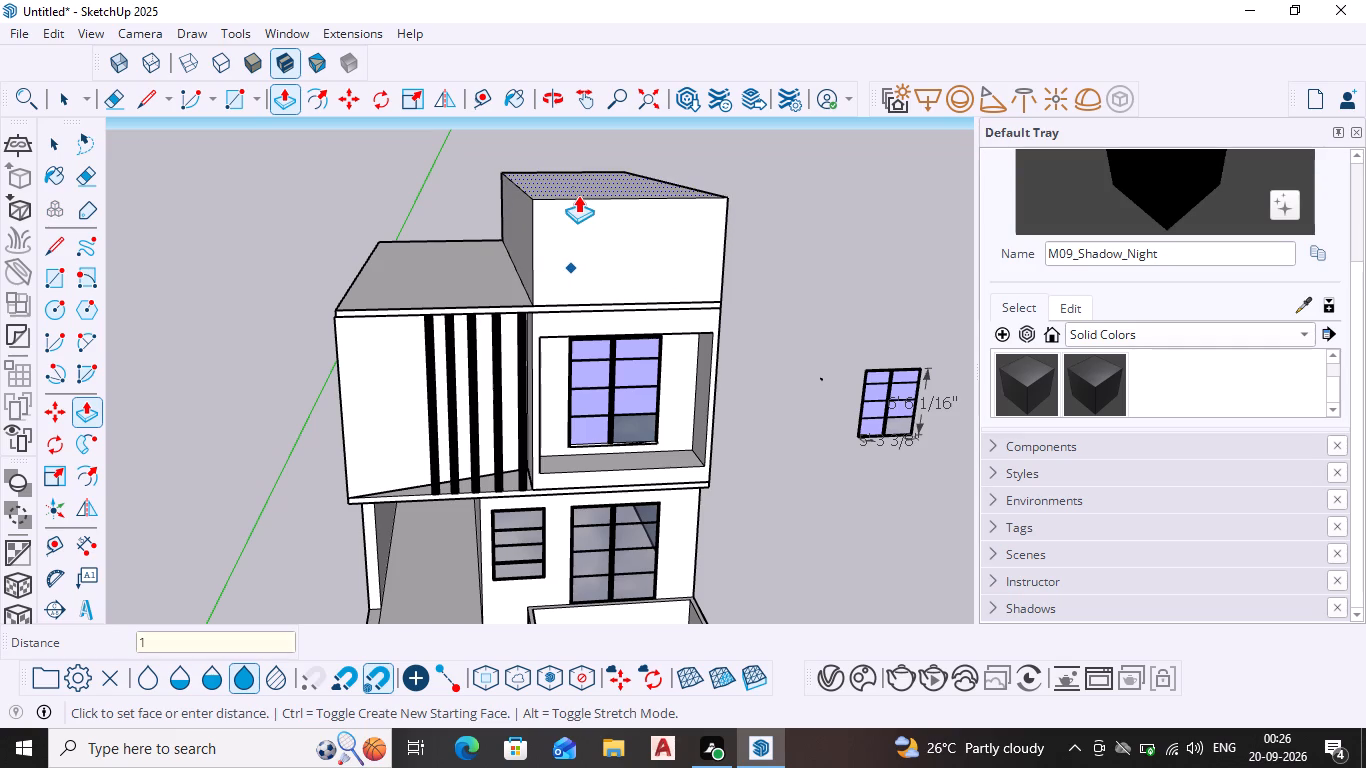
type("0'")
key("Return")
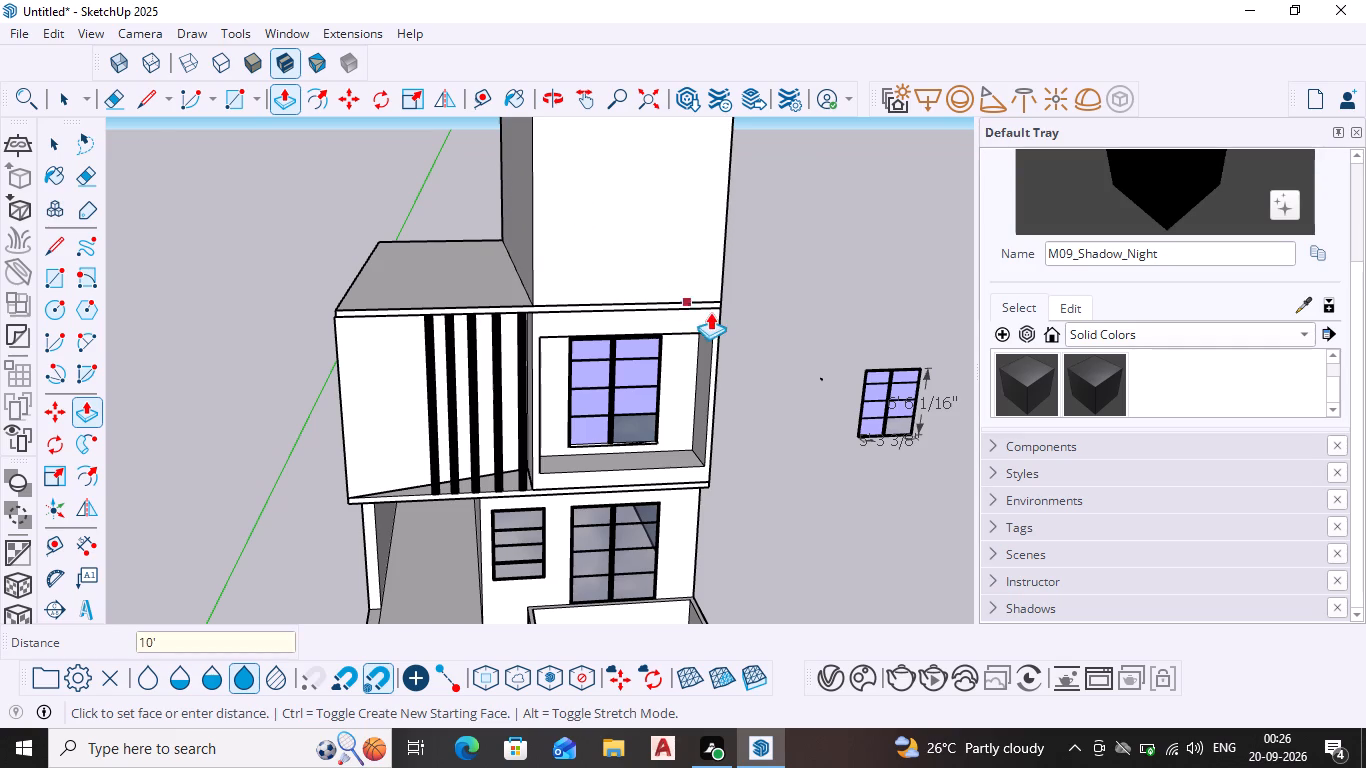
Push/Pull the front edge face of the upper roof slab outward by about 7 11/16".
scroll(710, 312, "down", 5)
middle_click_drag(730, 382, 674, 391, "shift")
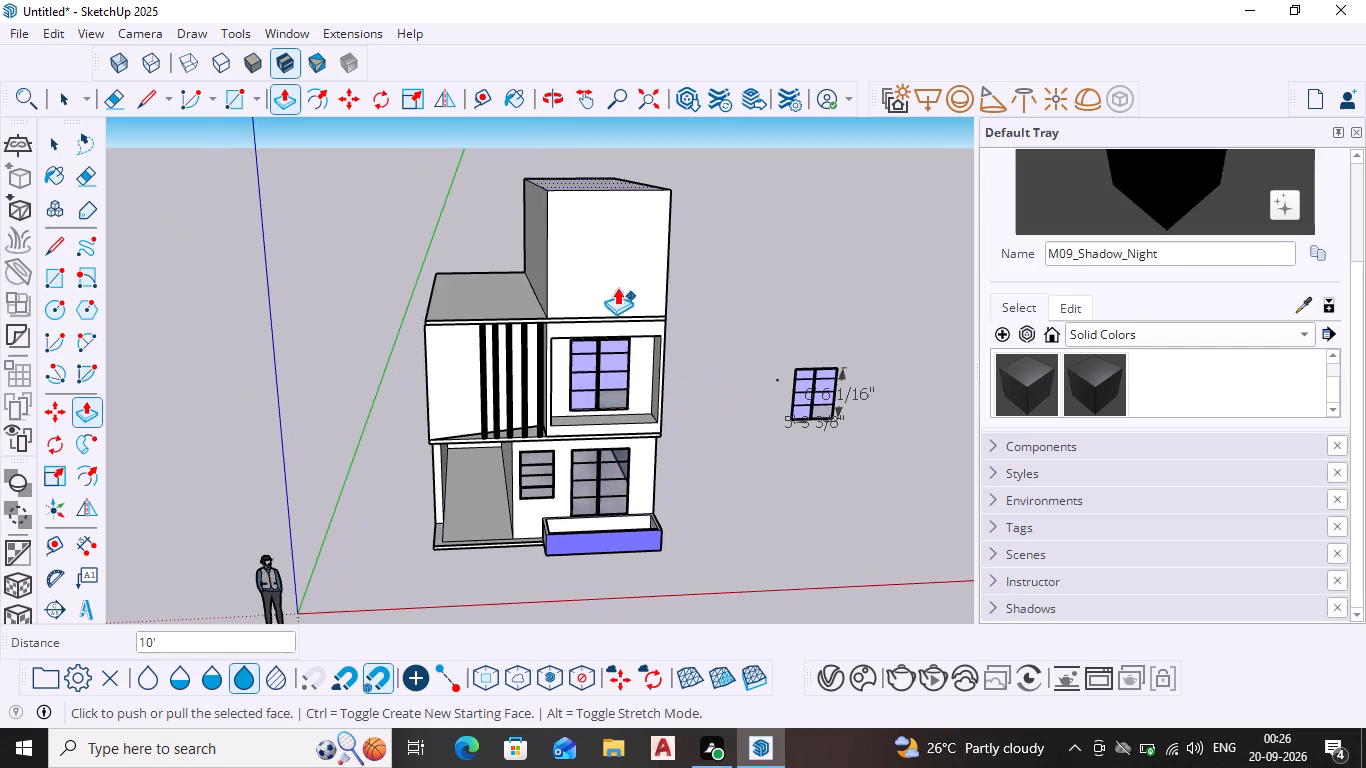
scroll(604, 281, "up", 8)
middle_click_drag(570, 323, 575, 407)
scroll(552, 422, "up", 2)
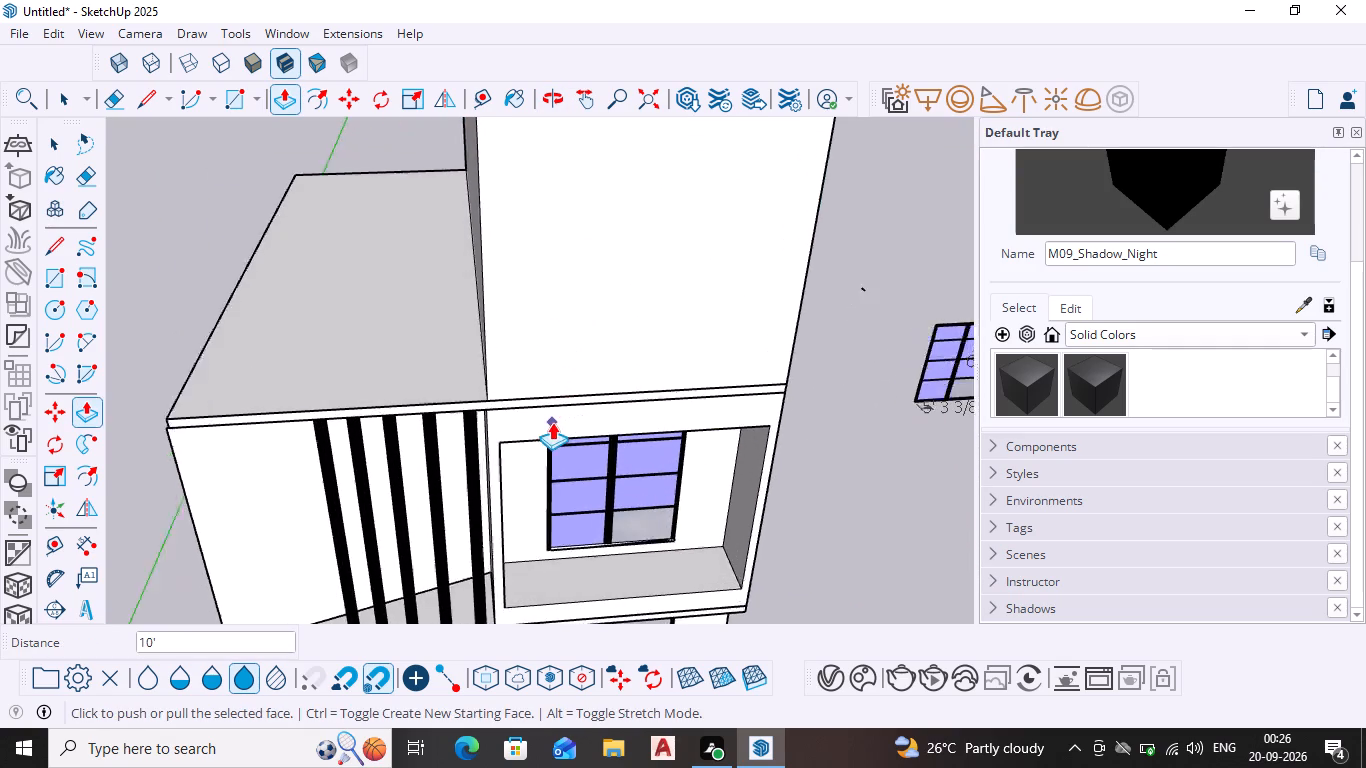
scroll(552, 422, "up", 2)
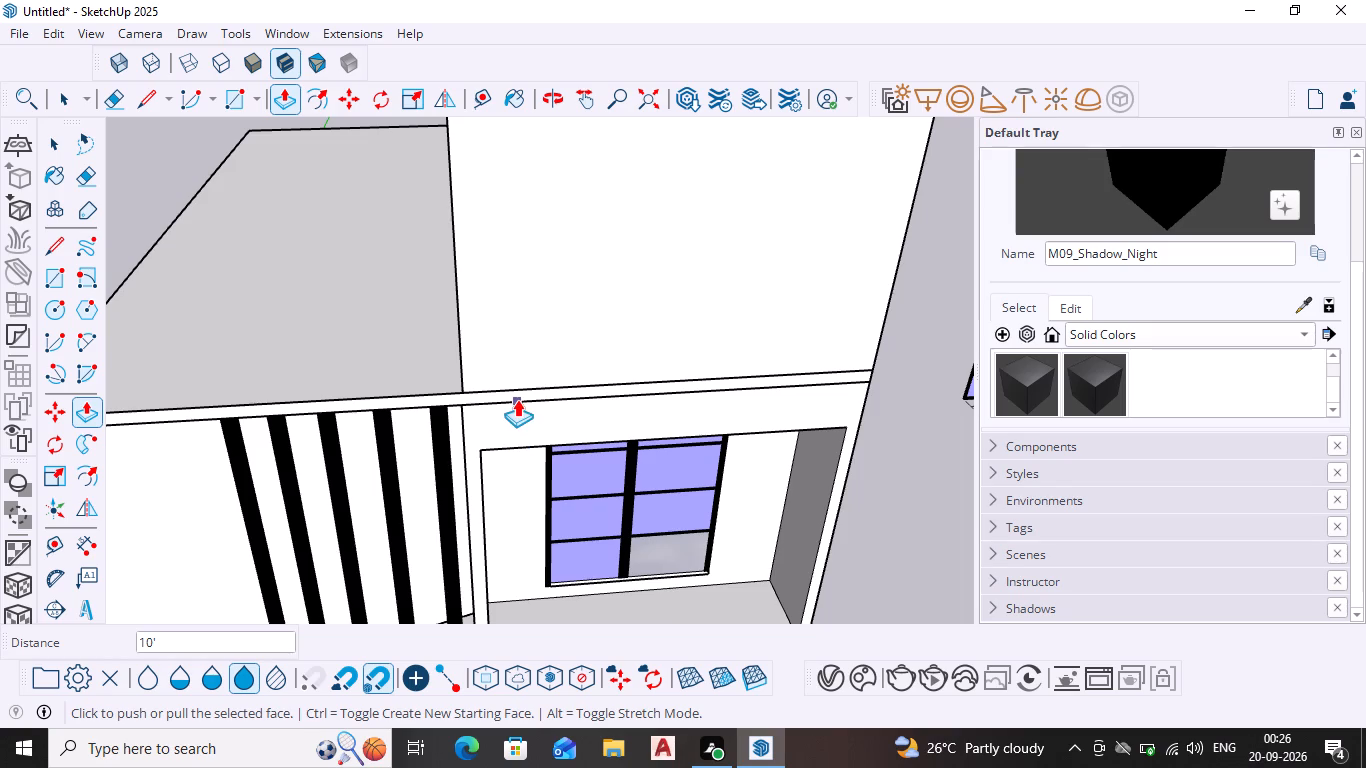
scroll(518, 381, "up", 5)
key("space")
triple_click(532, 406)
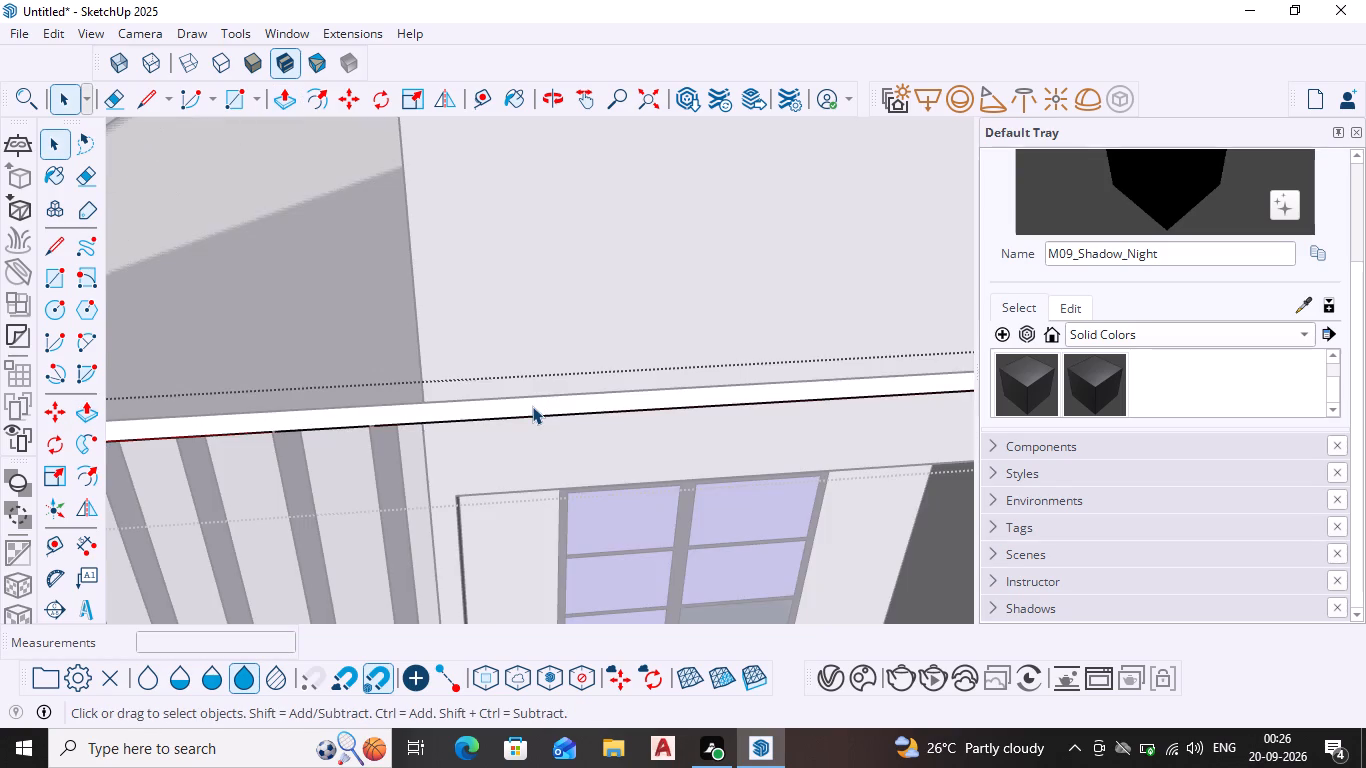
left_click(531, 407)
key("p")
key("Return")
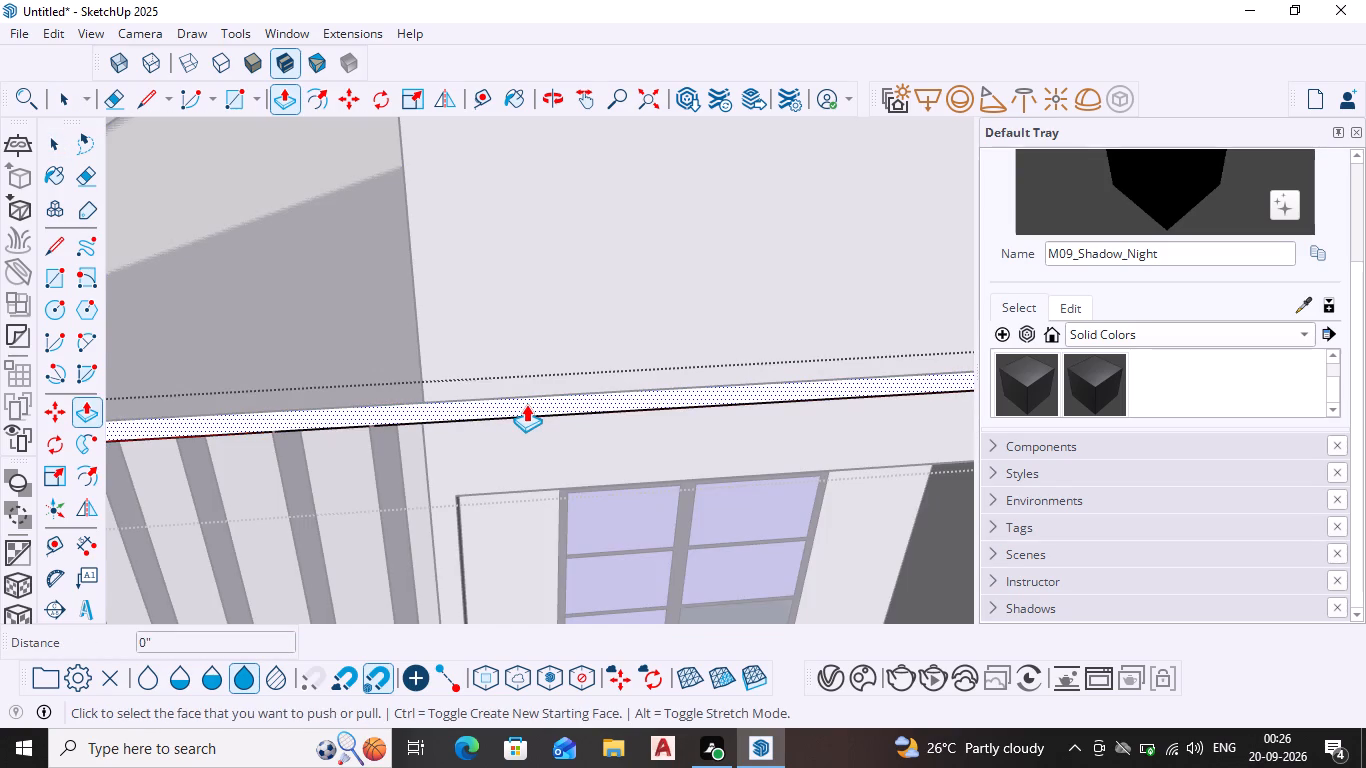
left_click(526, 404)
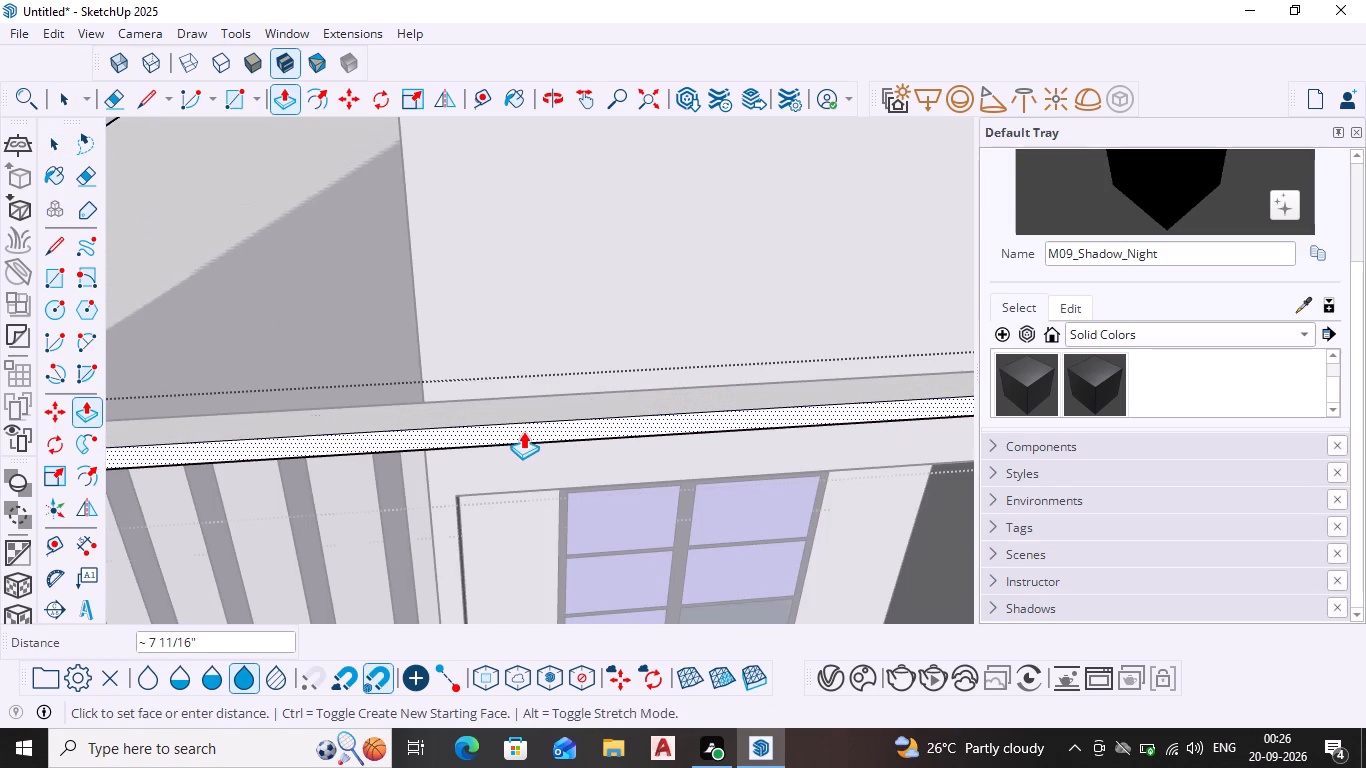
left_click(523, 431)
middle_click_drag(595, 479, 601, 430)
key("space")
scroll(597, 401, "down", 4)
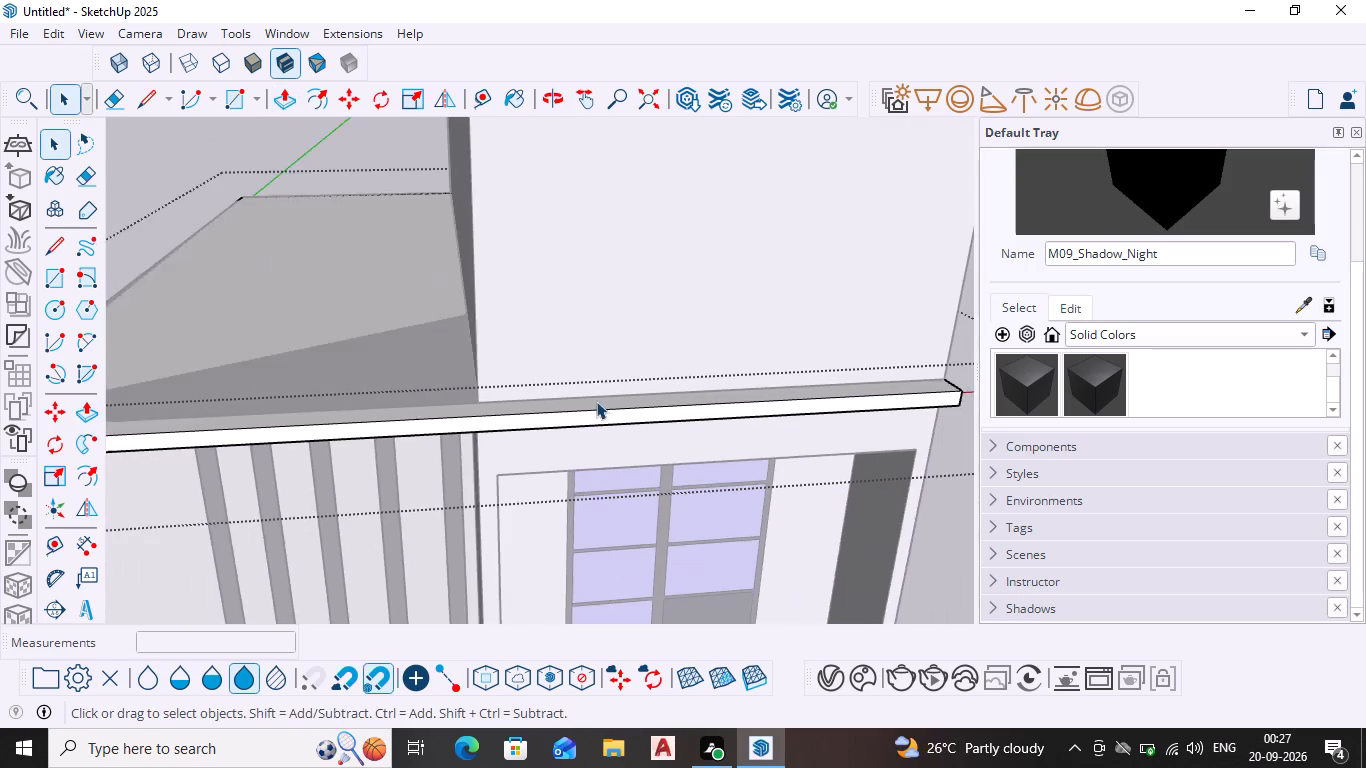
scroll(545, 411, "down", 4)
left_click(882, 290)
key("space")
Push/Pull the front face of the raised block above the window bay forward by about 7 1/4".
scroll(754, 422, "down", 1)
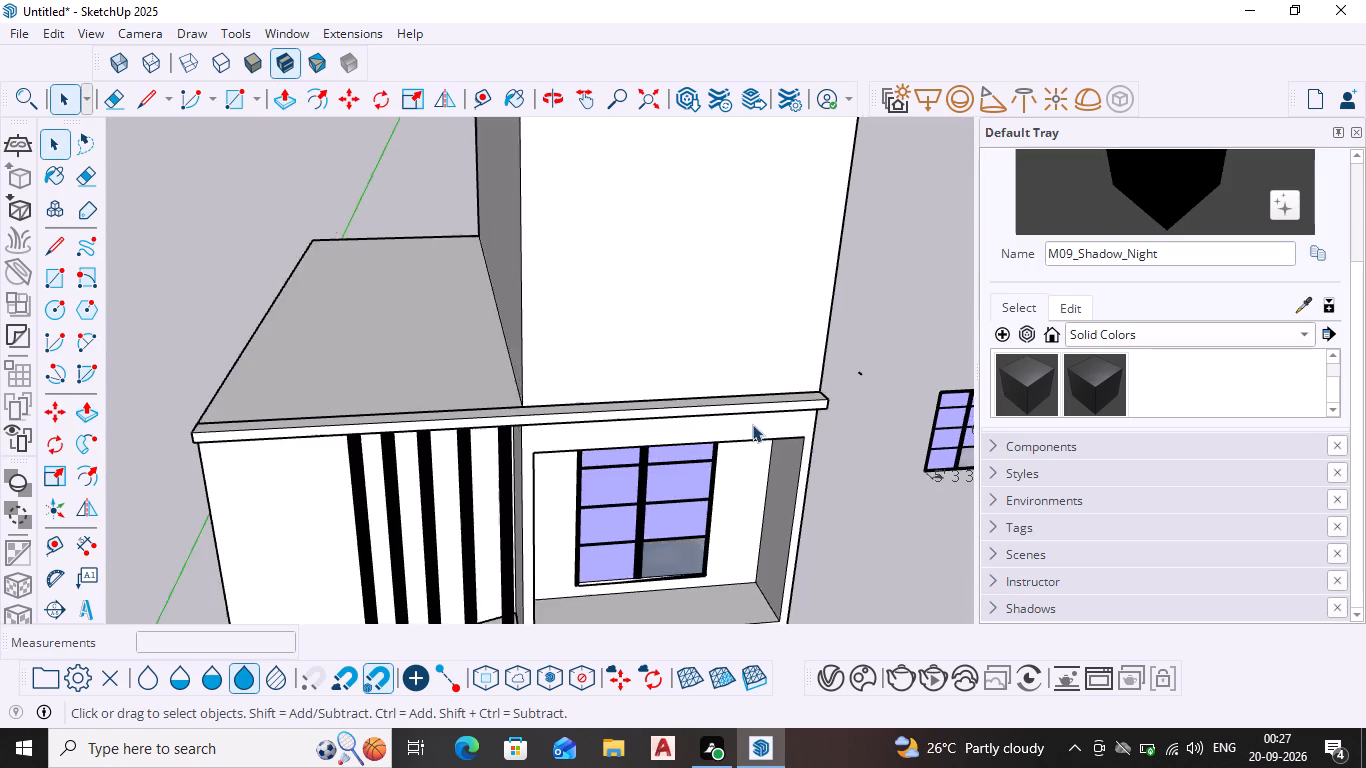
scroll(752, 424, "down", 1)
middle_click_drag(752, 424, 731, 381)
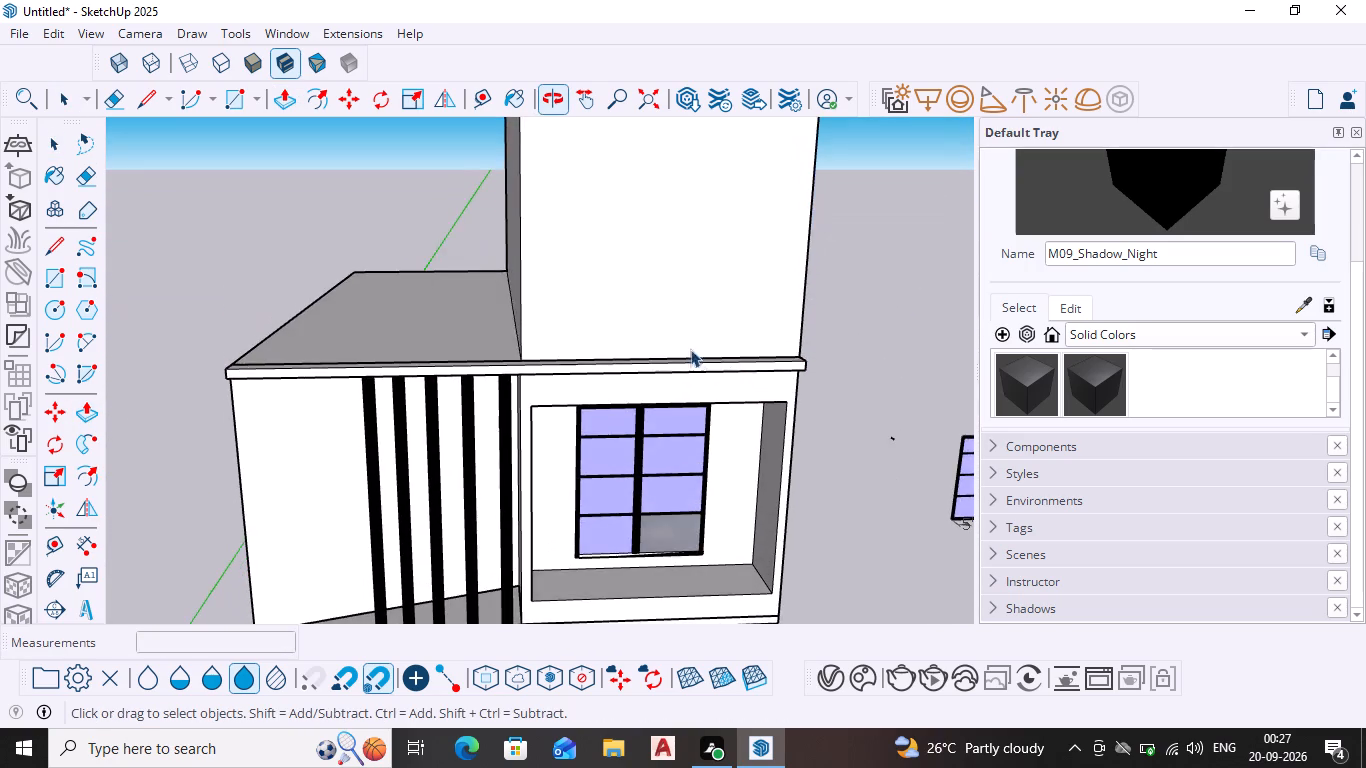
scroll(680, 312, "up", 3)
left_click(644, 298)
key("p")
key("Return")
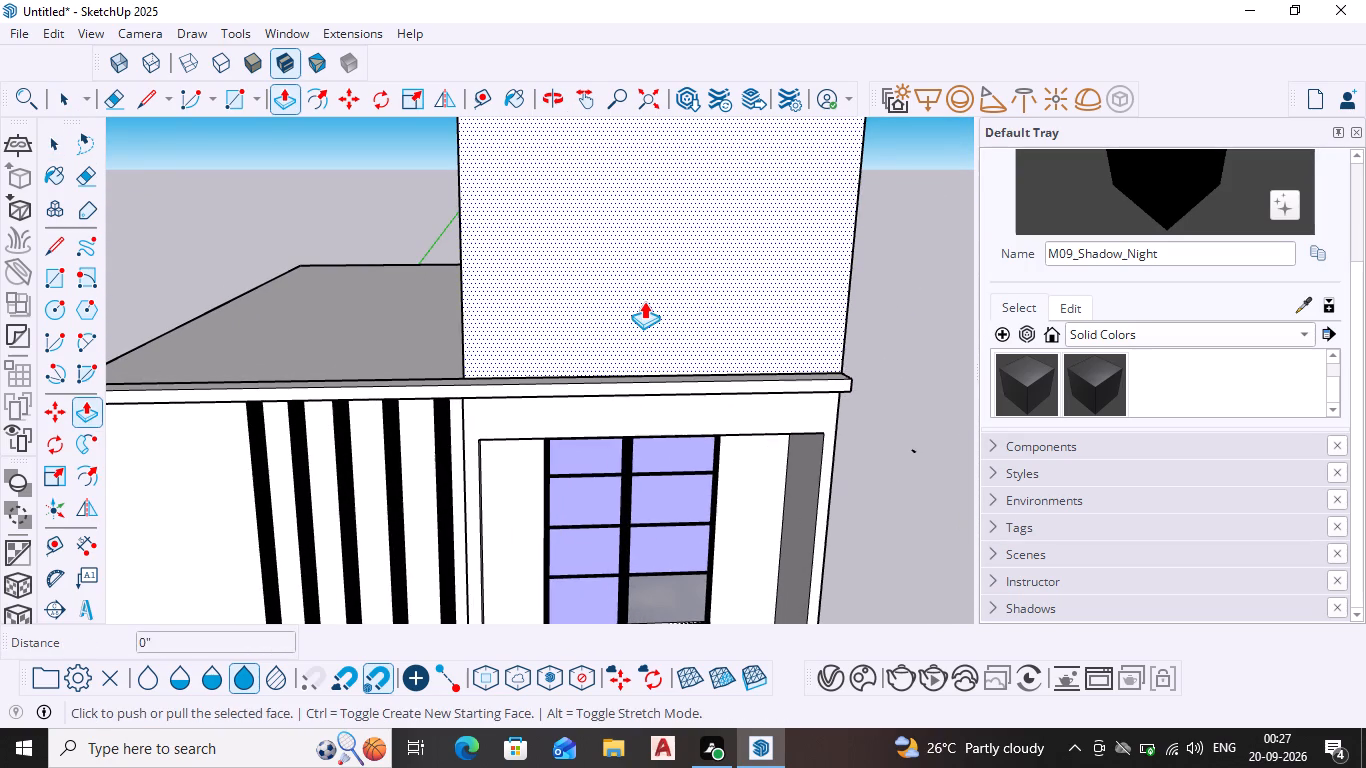
left_click(644, 301)
scroll(641, 326, "up", 4)
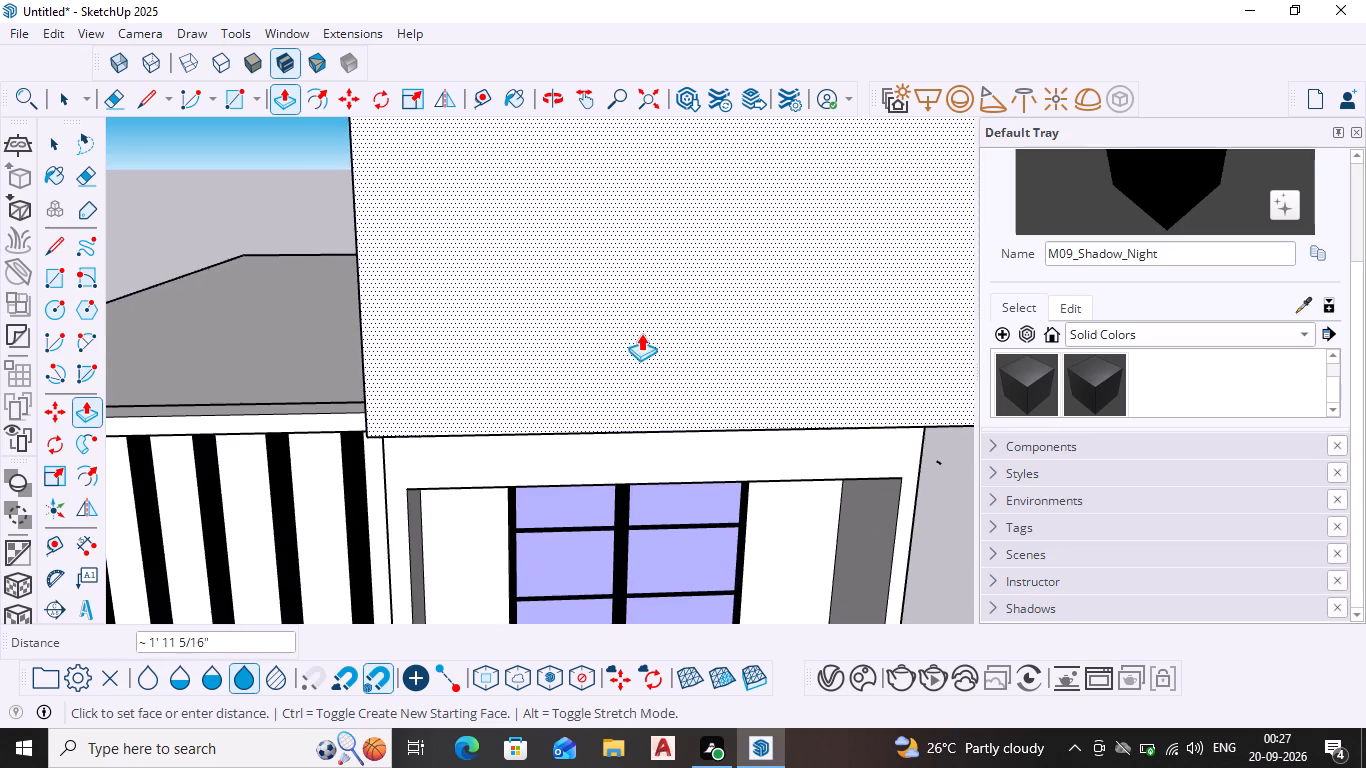
middle_click_drag(641, 398, 646, 499)
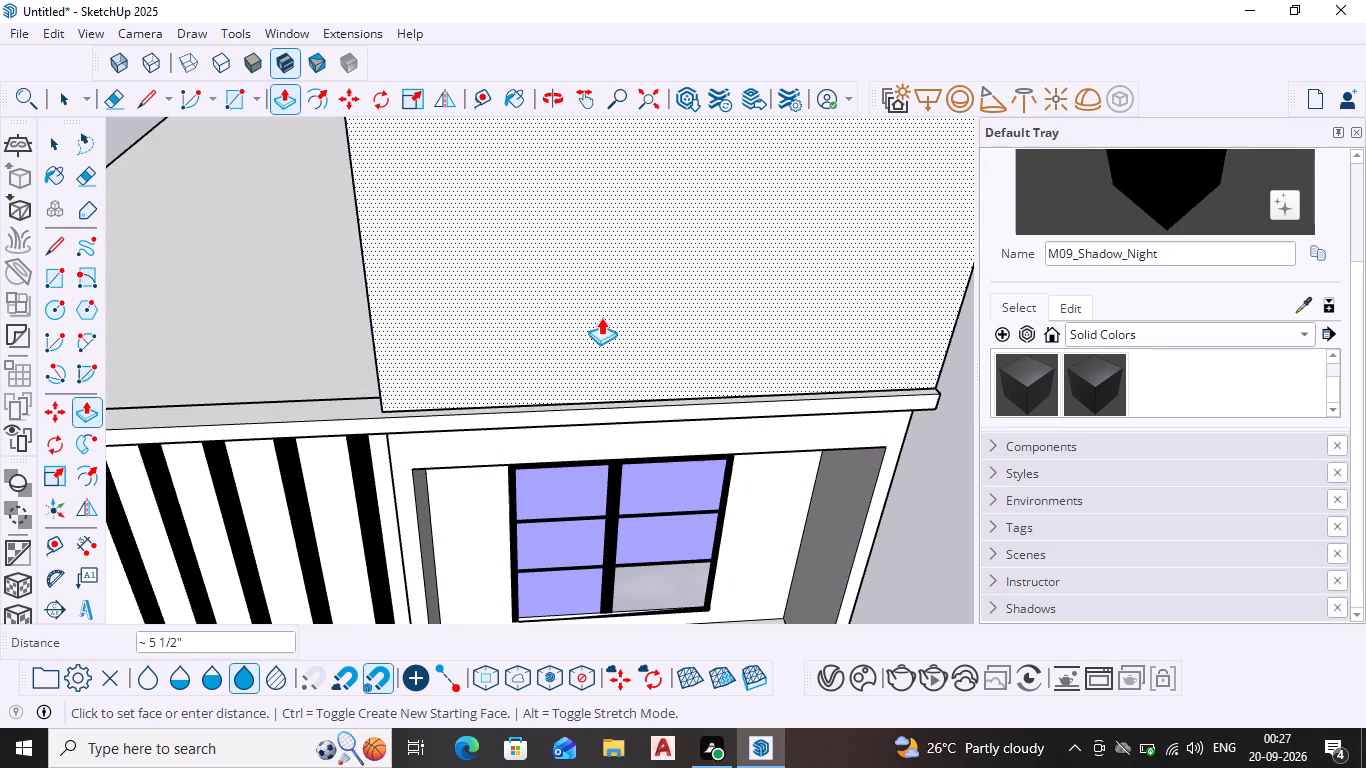
left_click(598, 322)
Examine the upper-storey facade, the roof slab's projecting edge and the raised block from several angles and distances.
scroll(668, 366, "down", 6)
middle_click_drag(677, 447, 666, 404)
scroll(666, 414, "down", 1)
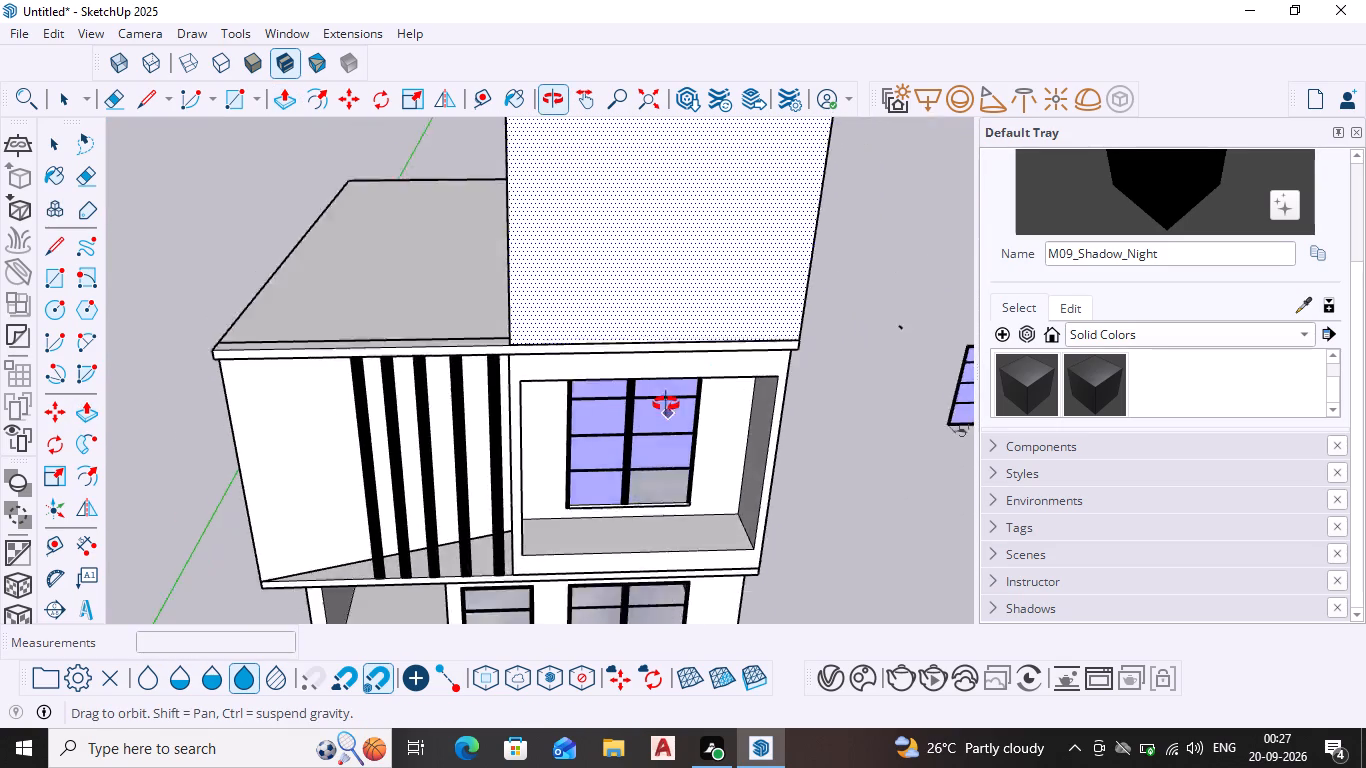
middle_click_drag(666, 404, 654, 341)
scroll(836, 412, "down", 1)
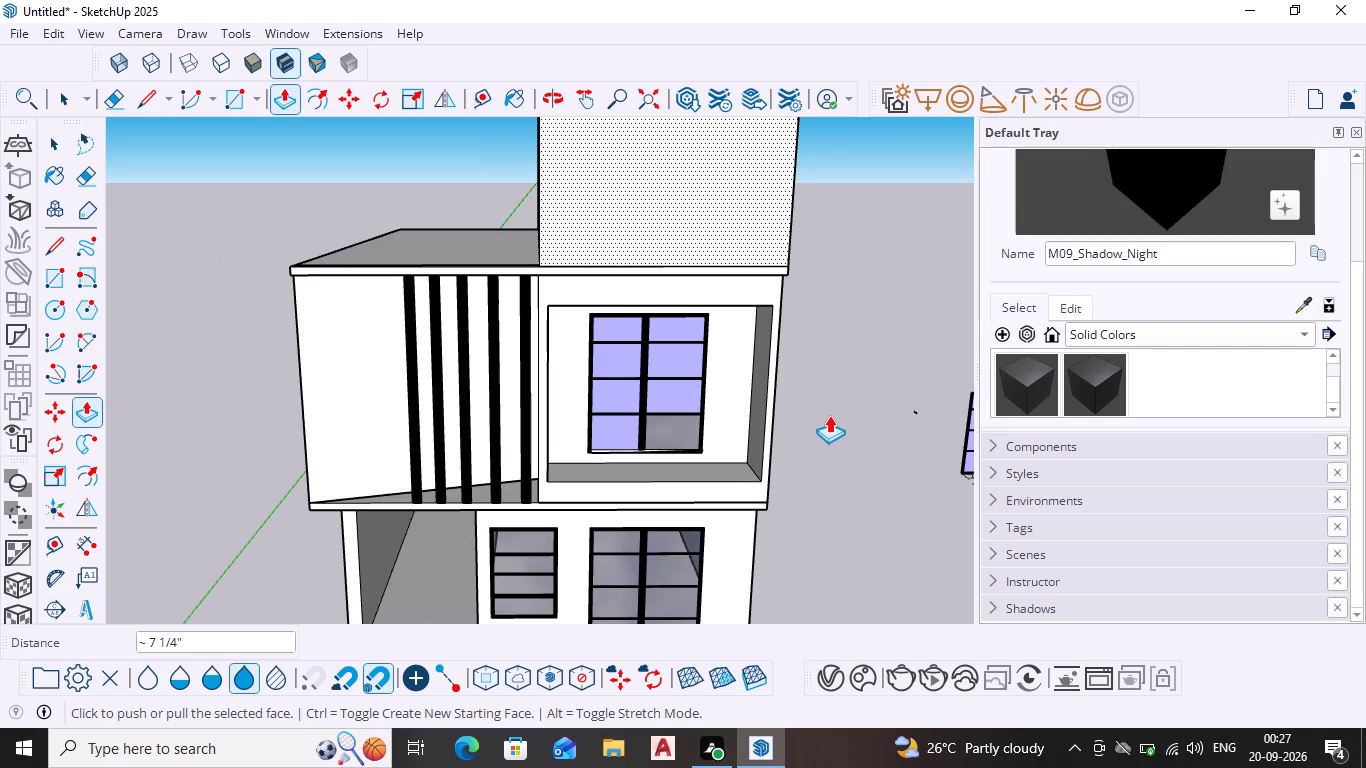
scroll(806, 361, "down", 1)
scroll(780, 364, "up", 2)
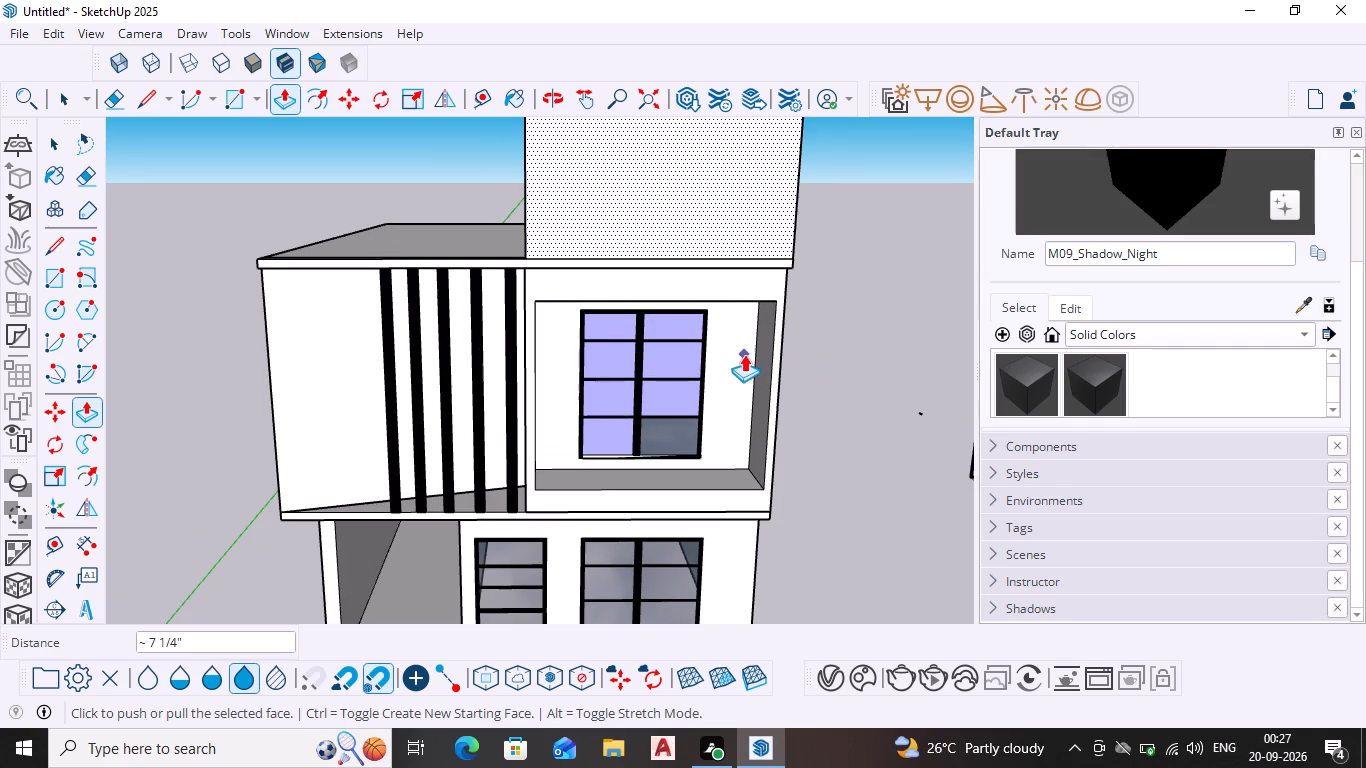
key("space")
left_click(709, 299)
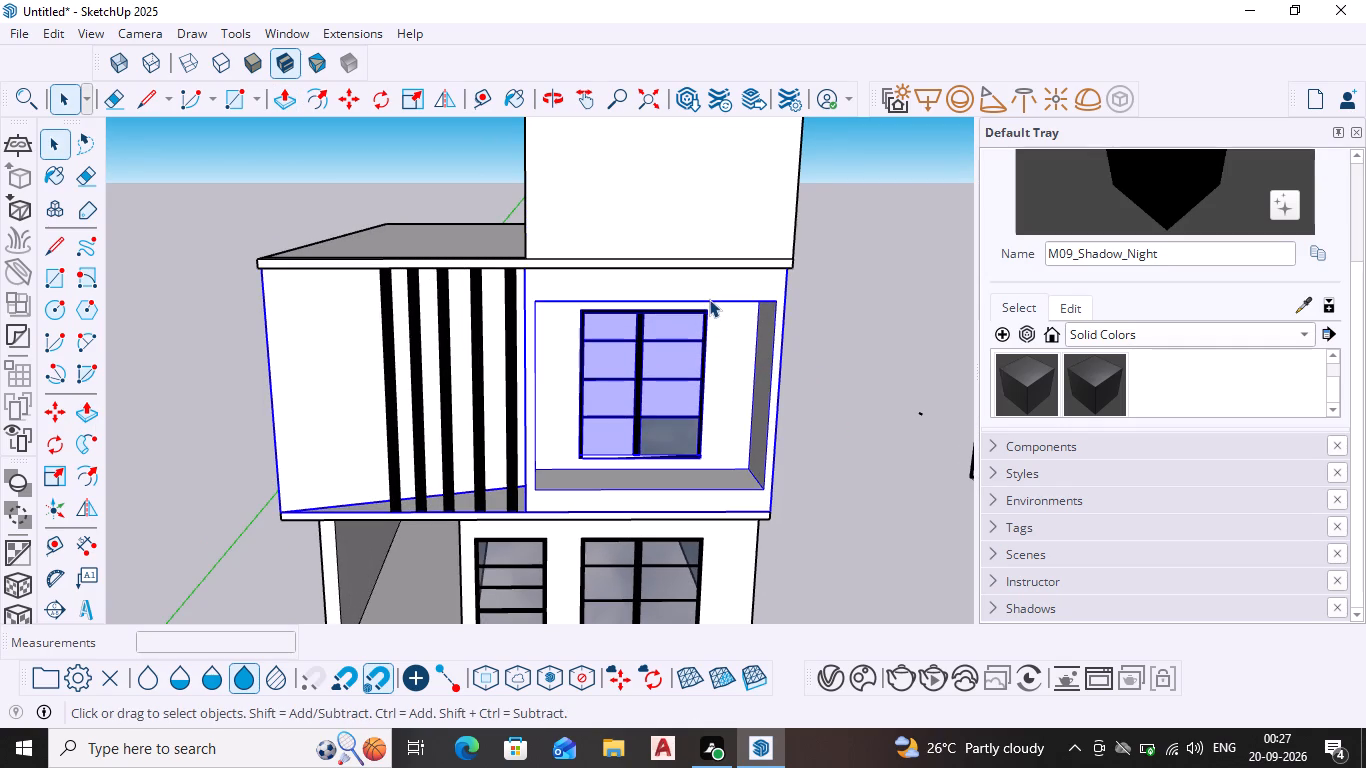
key("Escape")
key("space")
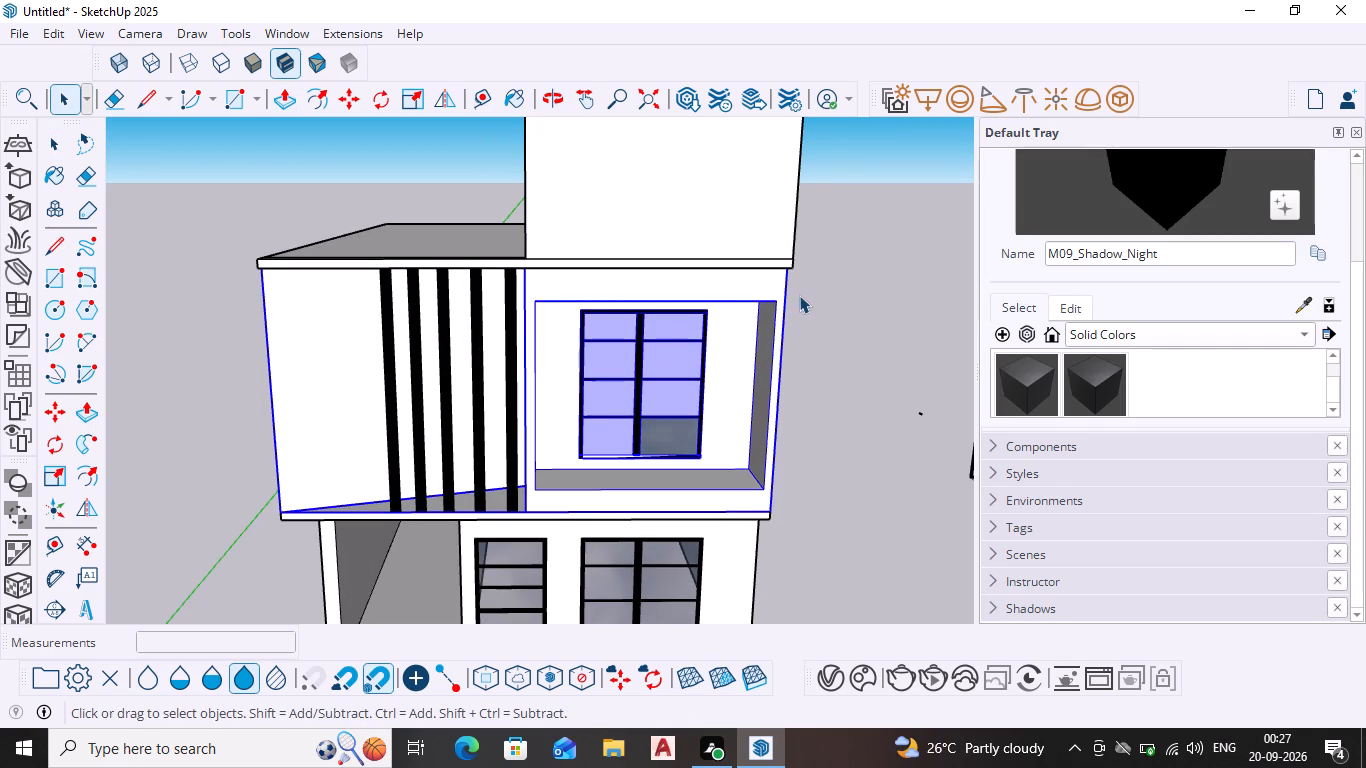
key("space")
scroll(813, 296, "down", 2)
middle_click_drag(851, 303, 838, 335)
middle_click_drag(838, 330, 838, 324, "shift")
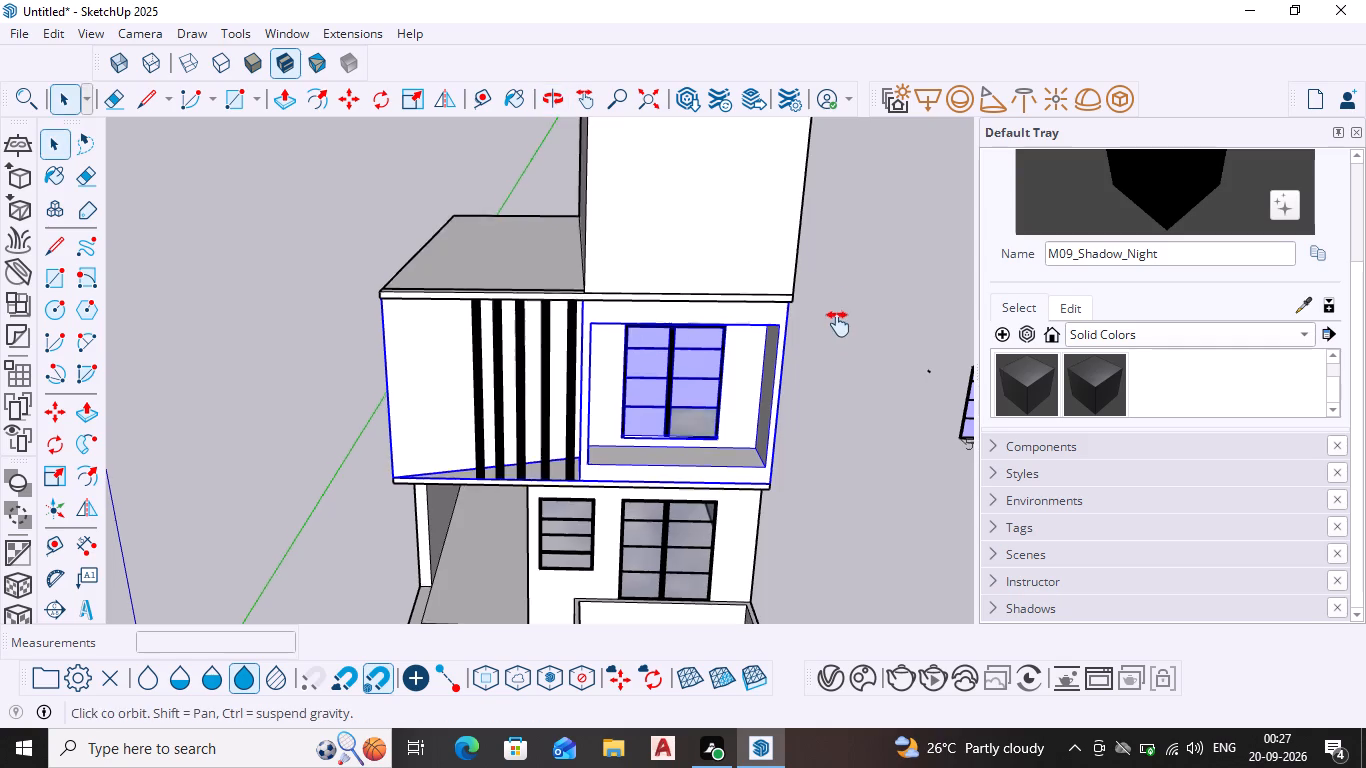
middle_click_drag(838, 324, 806, 408, "shift")
middle_click_drag(803, 415, 799, 493, "ctrl")
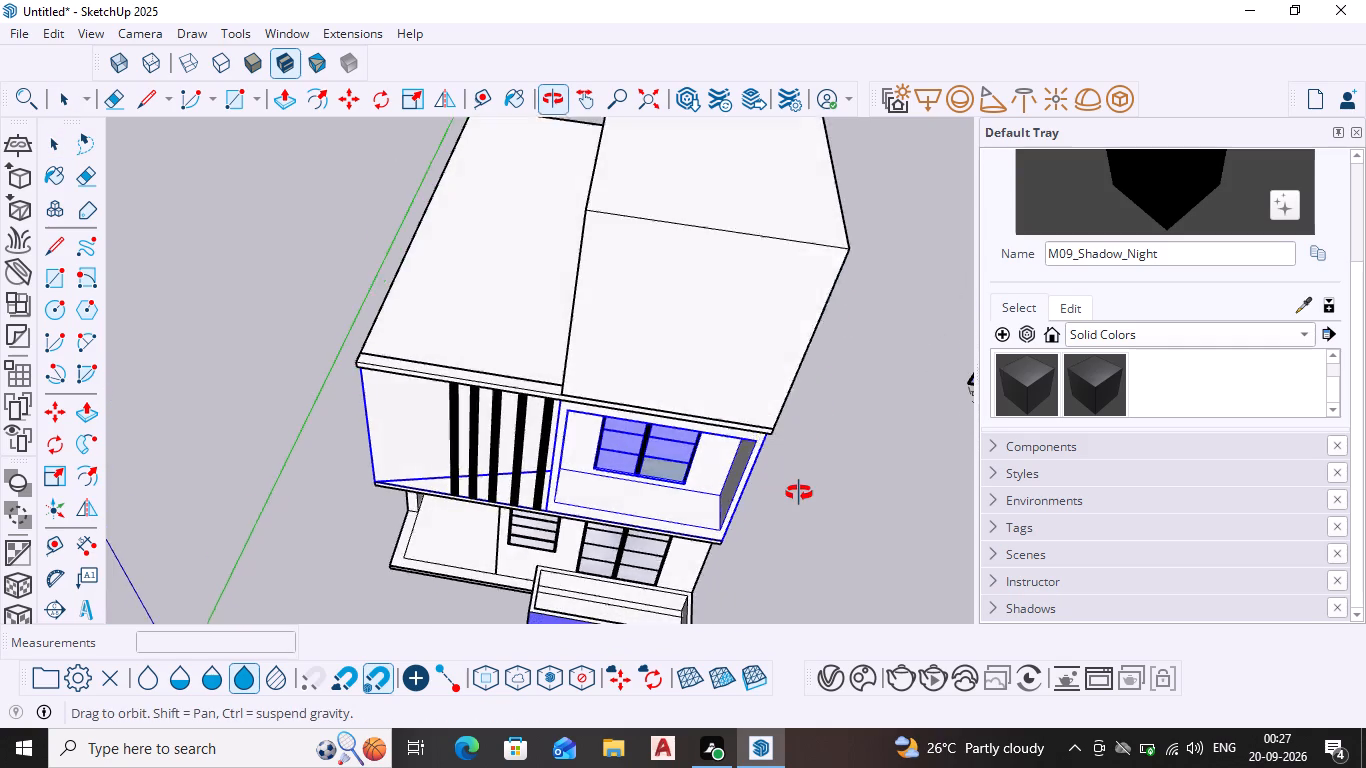
middle_click_drag(799, 493, 818, 357, "ctrl")
middle_click_drag(767, 403, 779, 378, "shift")
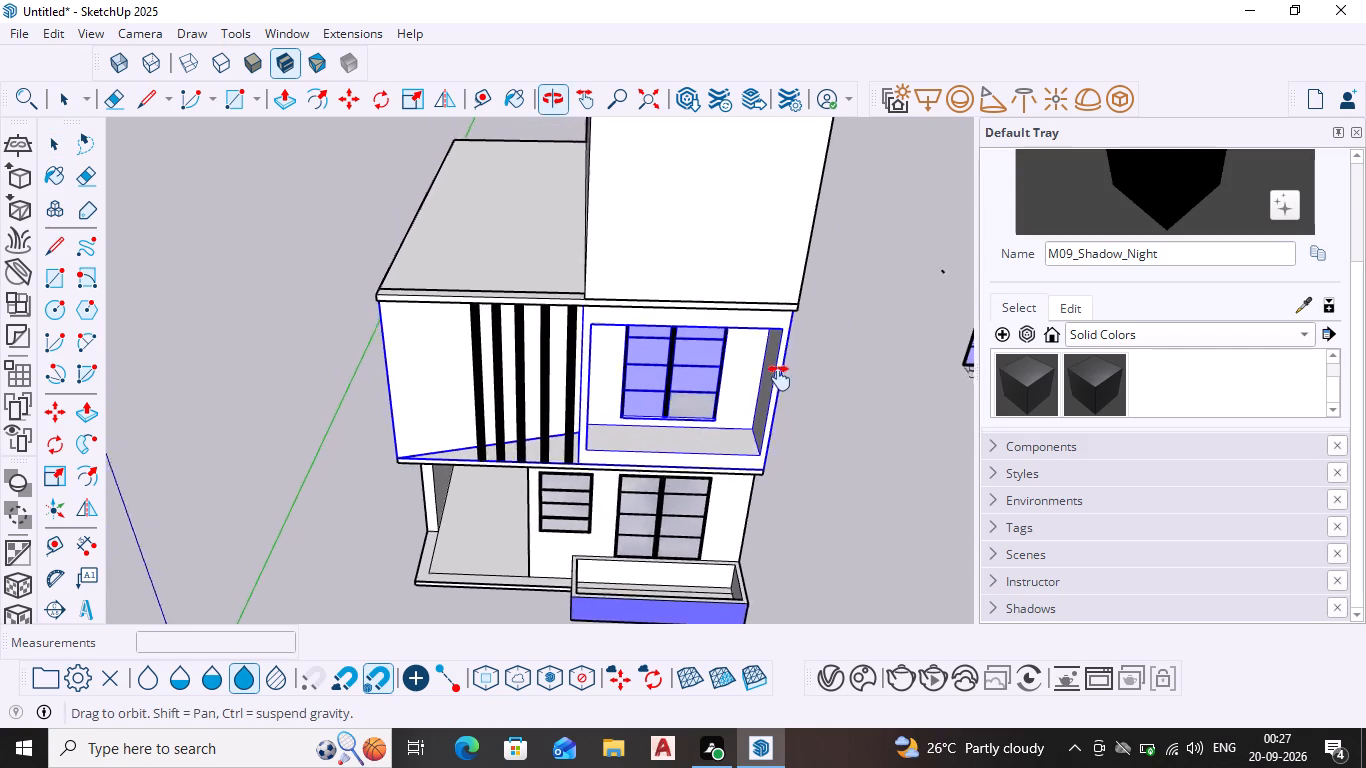
middle_click_drag(779, 378, 768, 435, "shift")
scroll(763, 438, "up", 1)
middle_click_drag(761, 442, 782, 320)
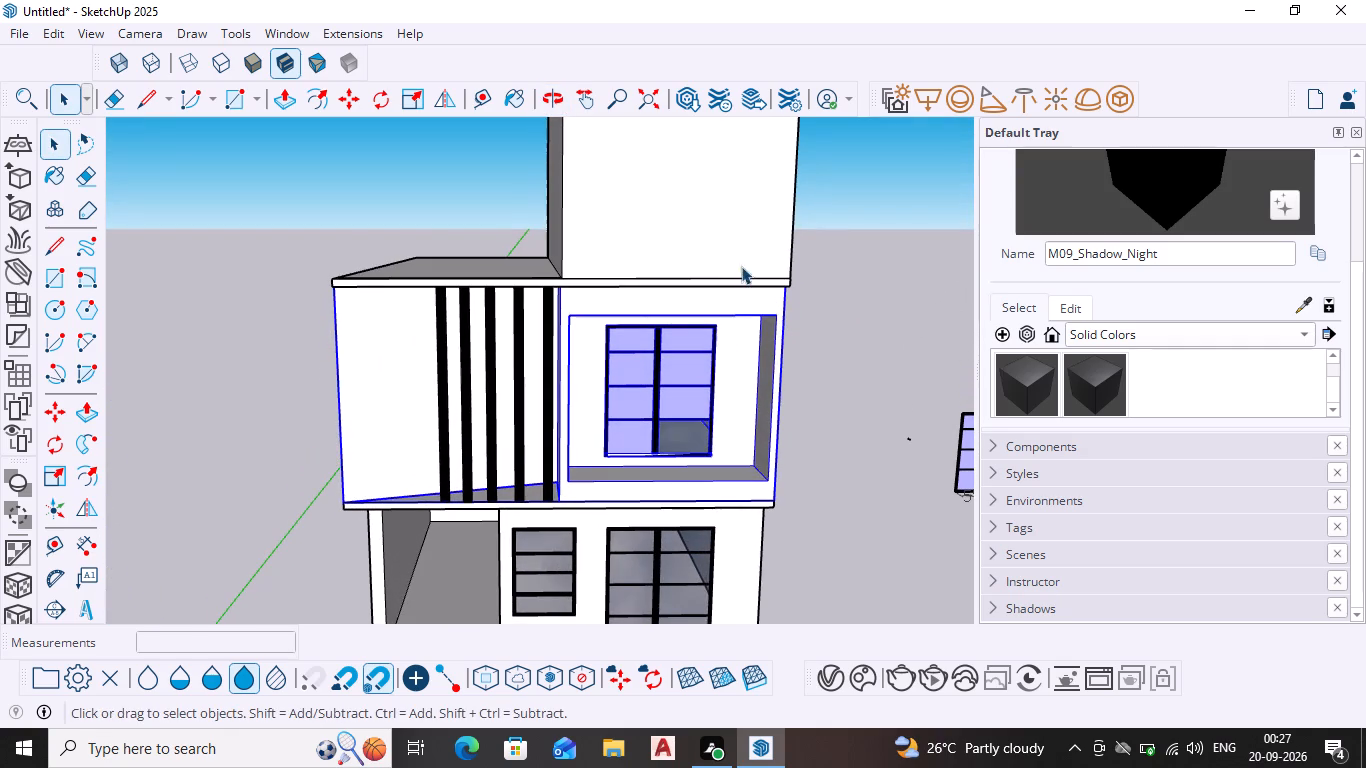
Copy the raised block's front vertical edge beside the lower roof about 4 7/8" inward across the front face.
middle_click_drag(734, 257, 680, 488, "shift")
scroll(643, 455, "up", 2)
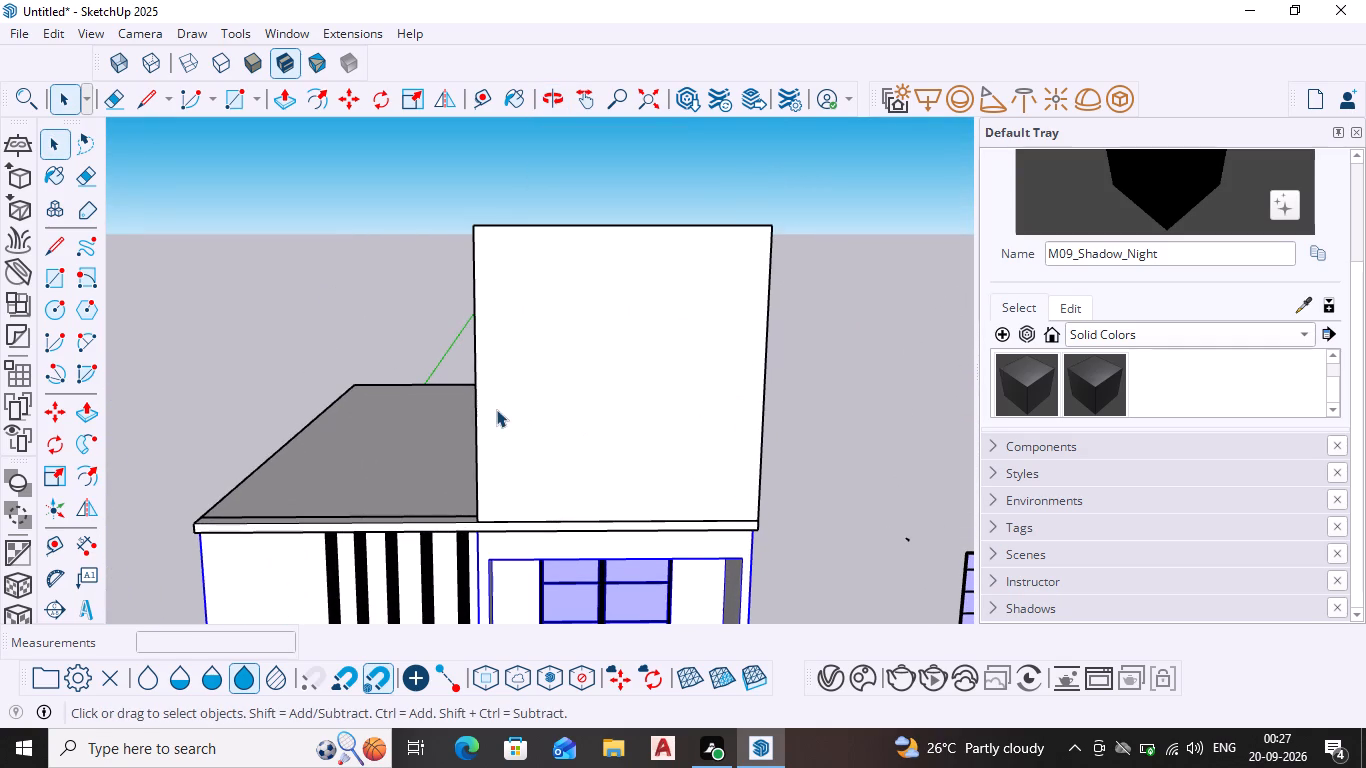
left_click(476, 414)
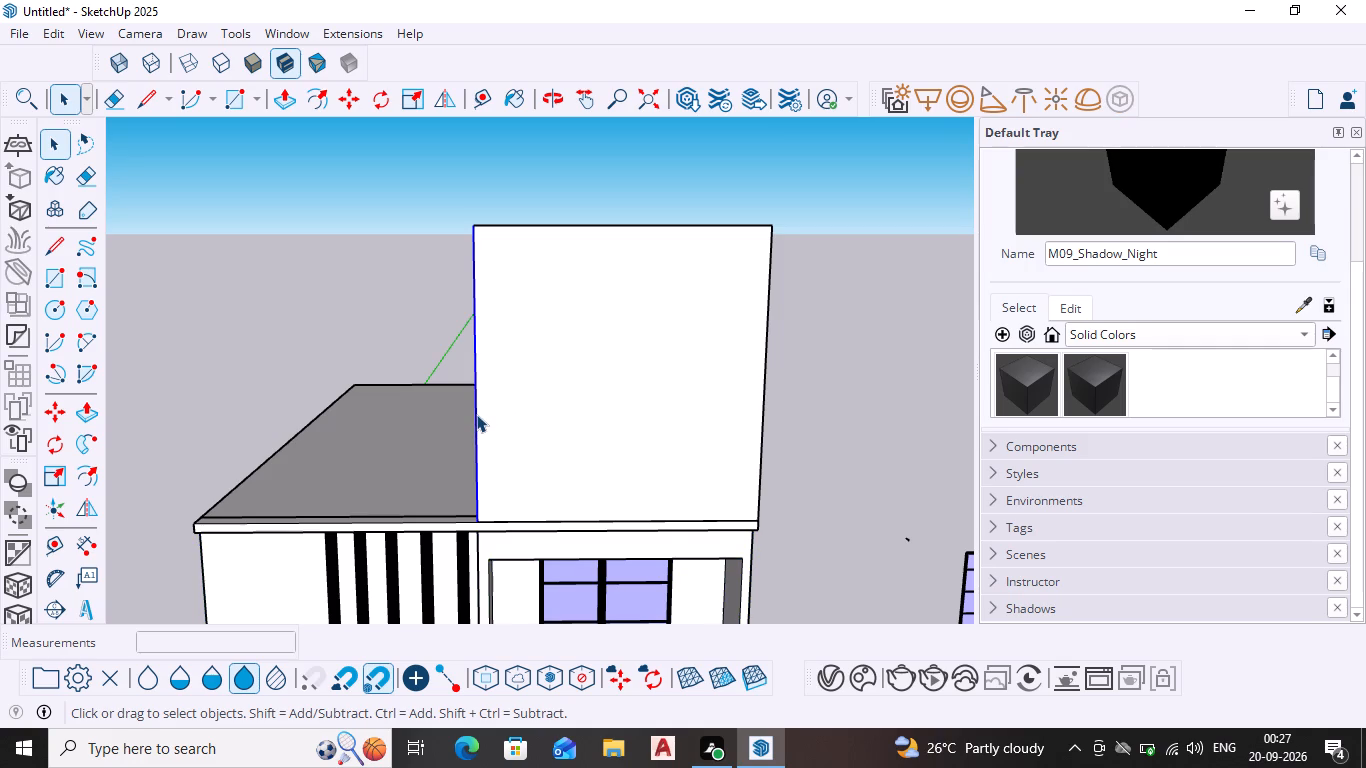
key("m")
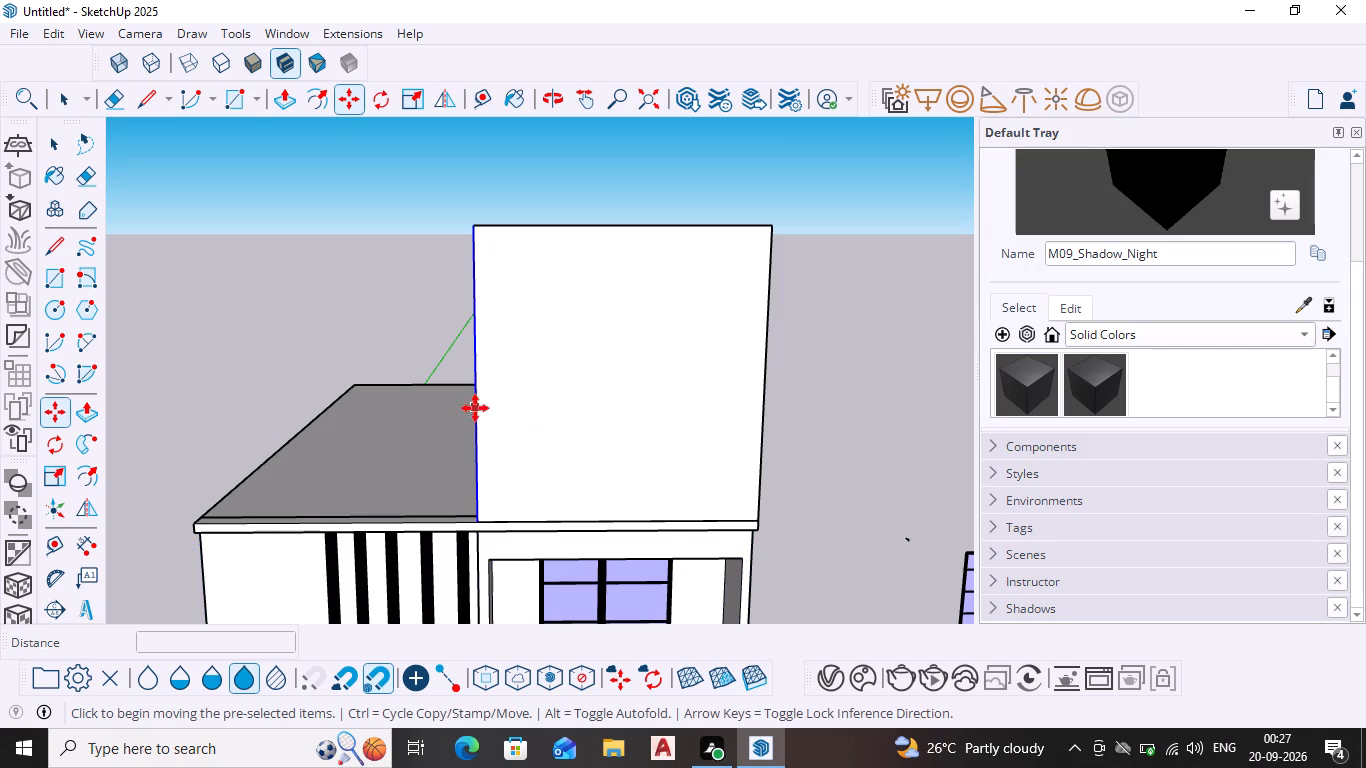
key("c")
key("space")
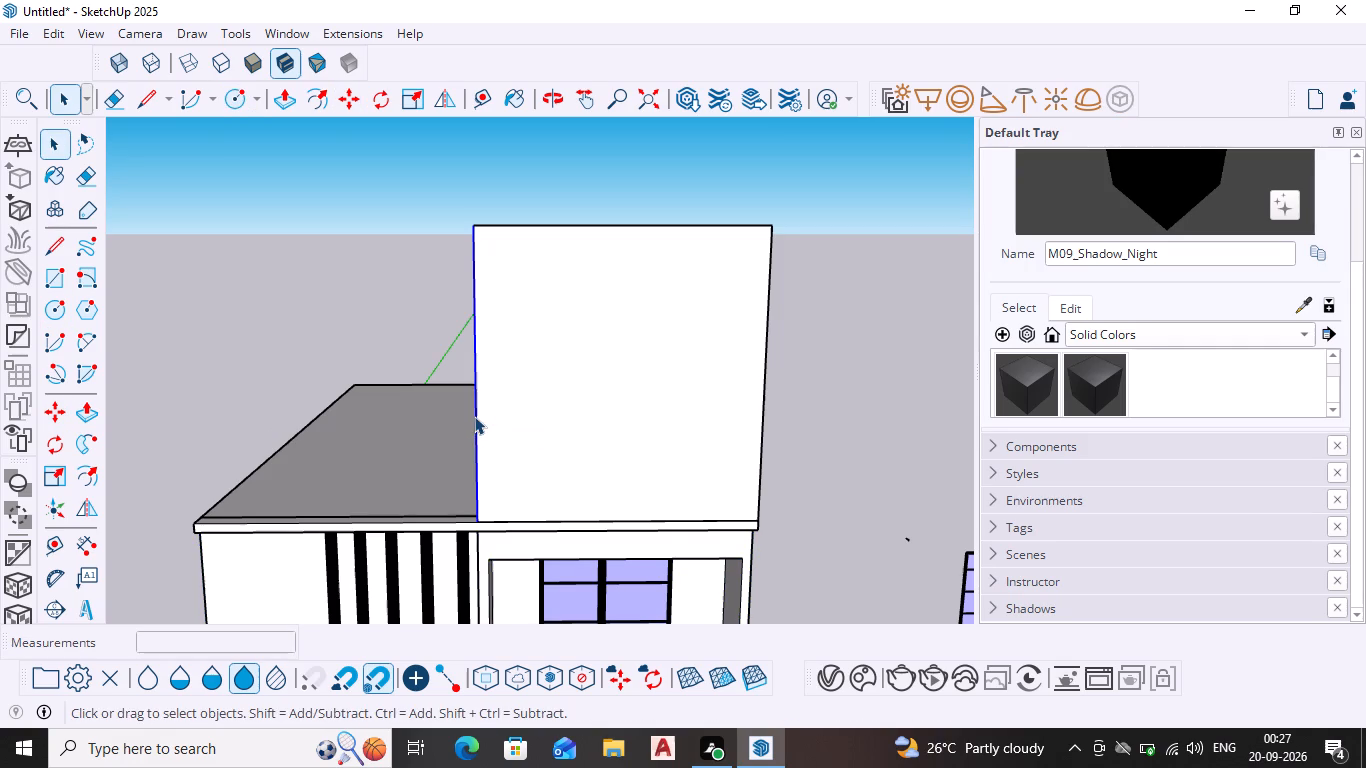
key("m")
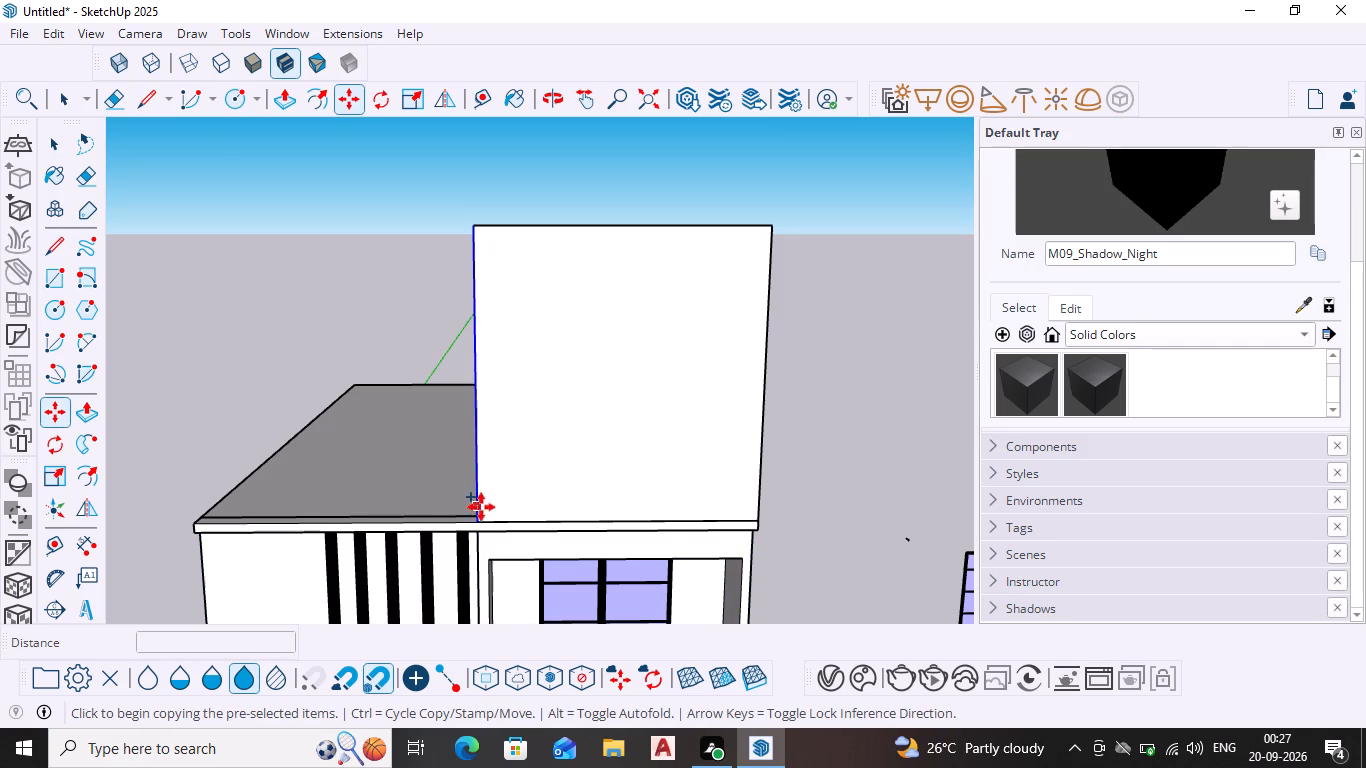
left_click(476, 523)
scroll(496, 522, "up", 1)
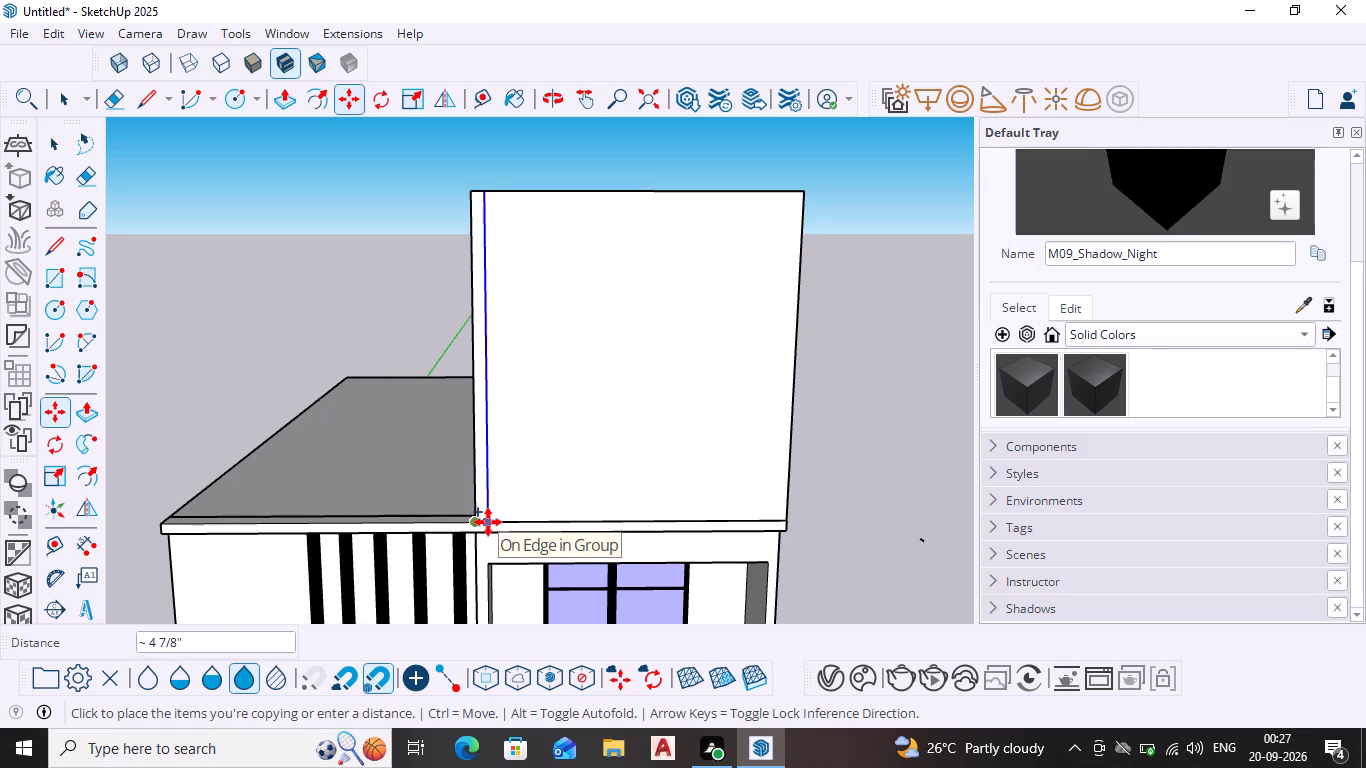
left_click(488, 522)
key("space")
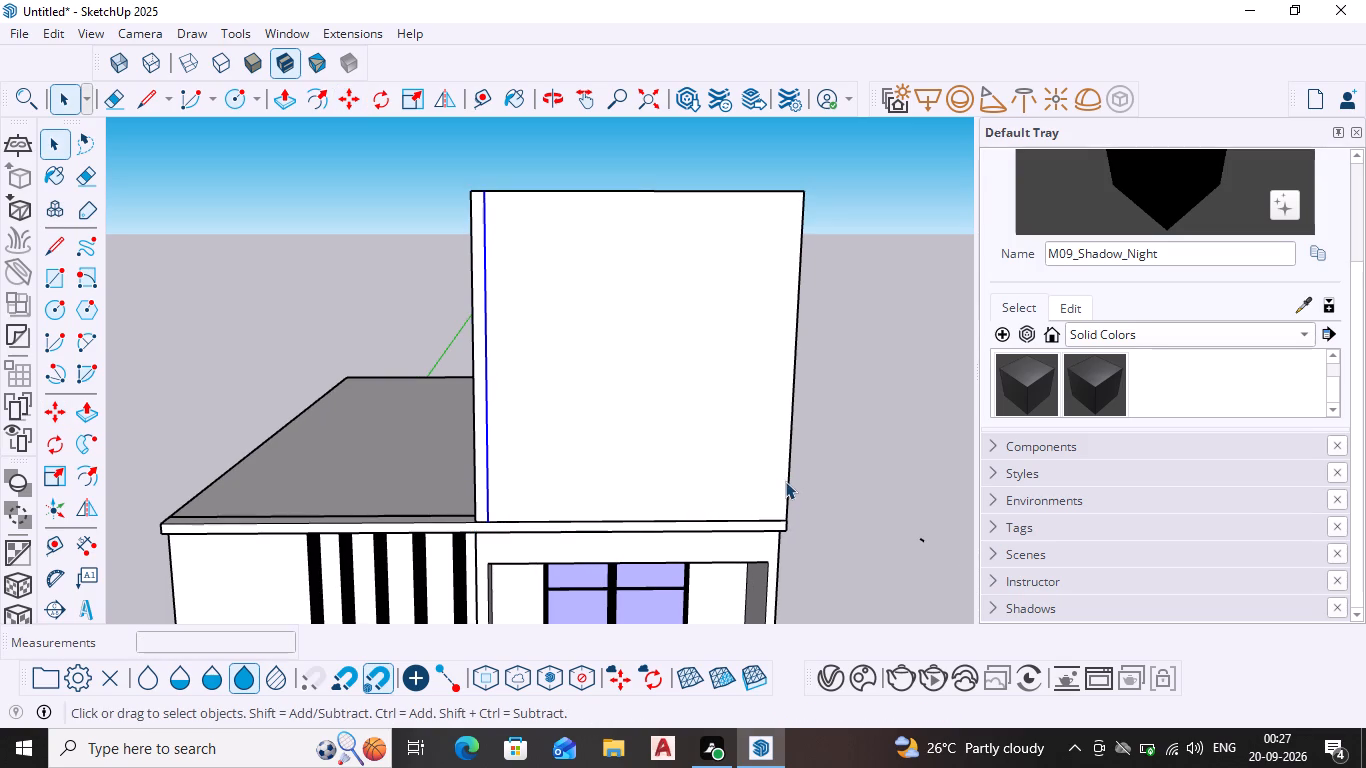
Copy the outer vertical edge of the raised block's front face about 5 1/4" inward.
left_click(788, 470)
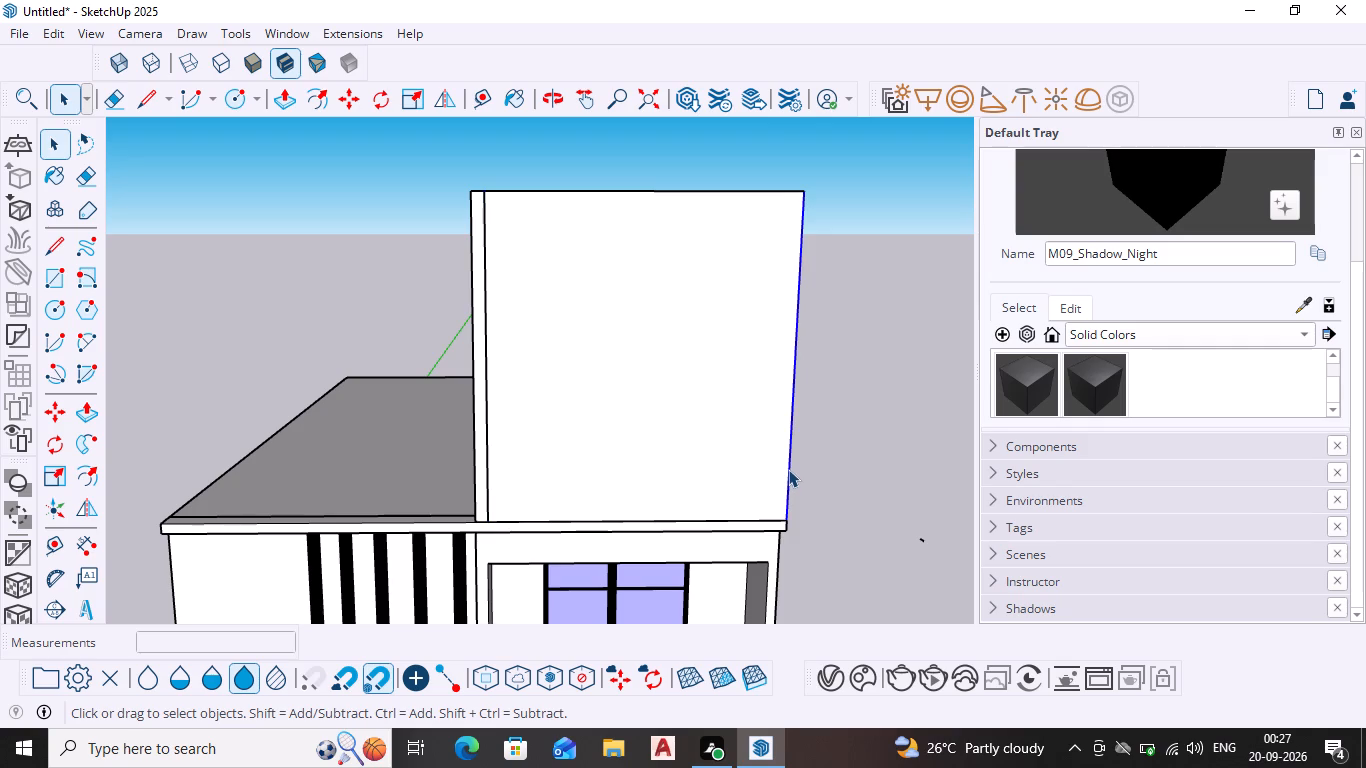
key("m")
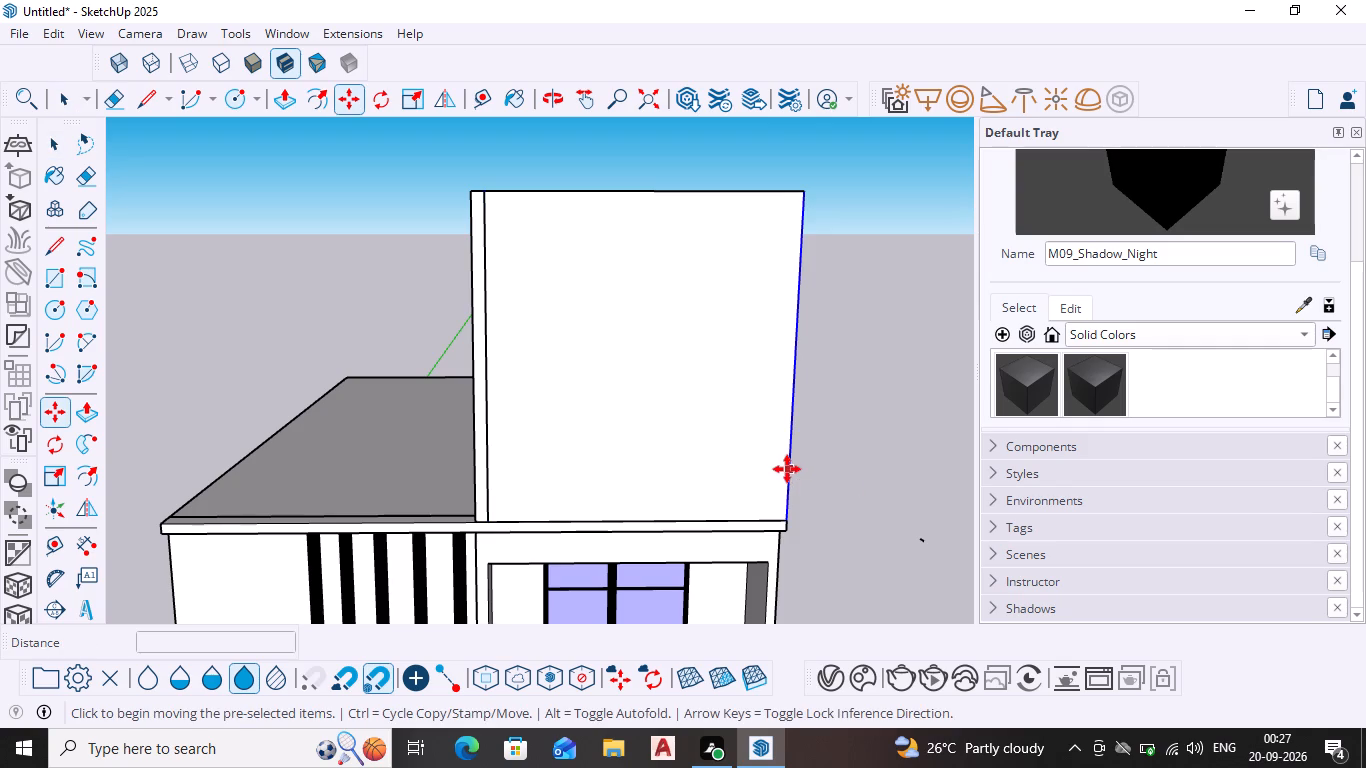
left_click(785, 516)
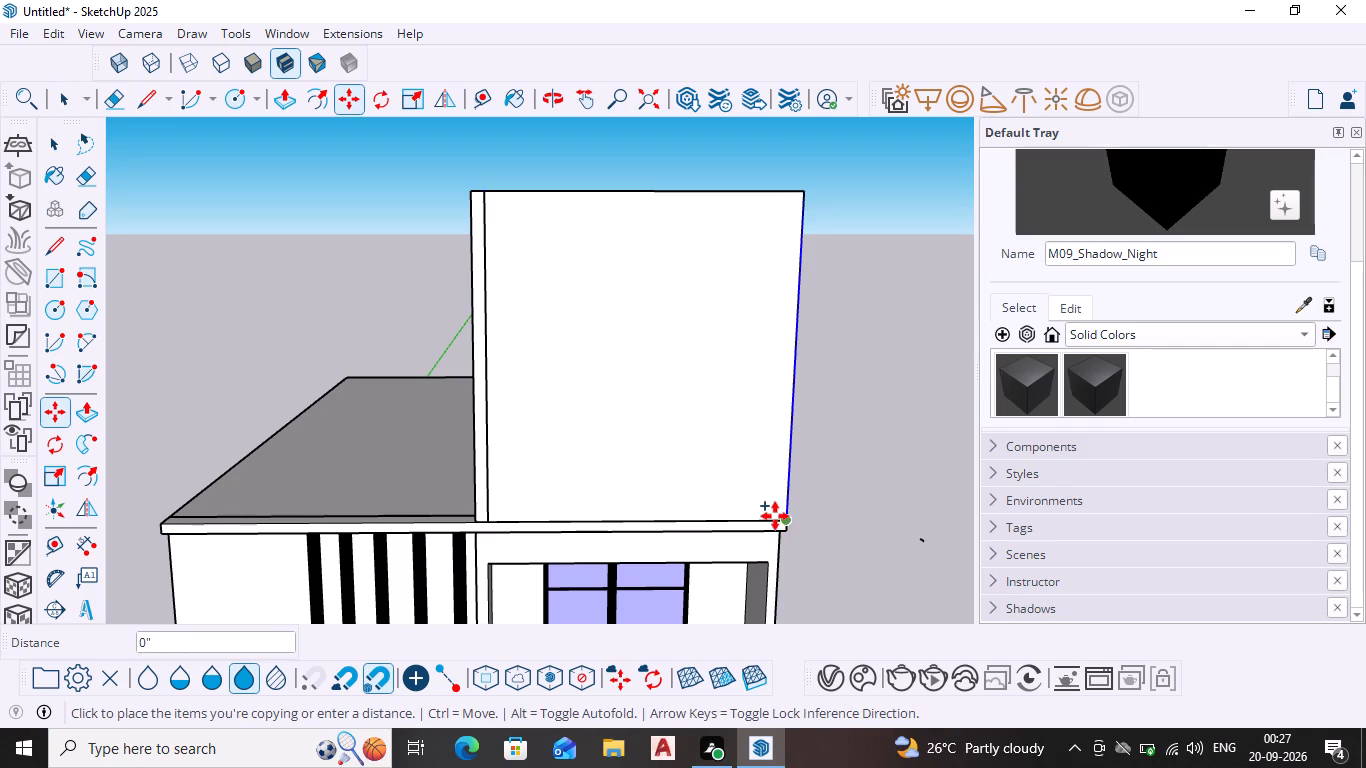
left_click(773, 516)
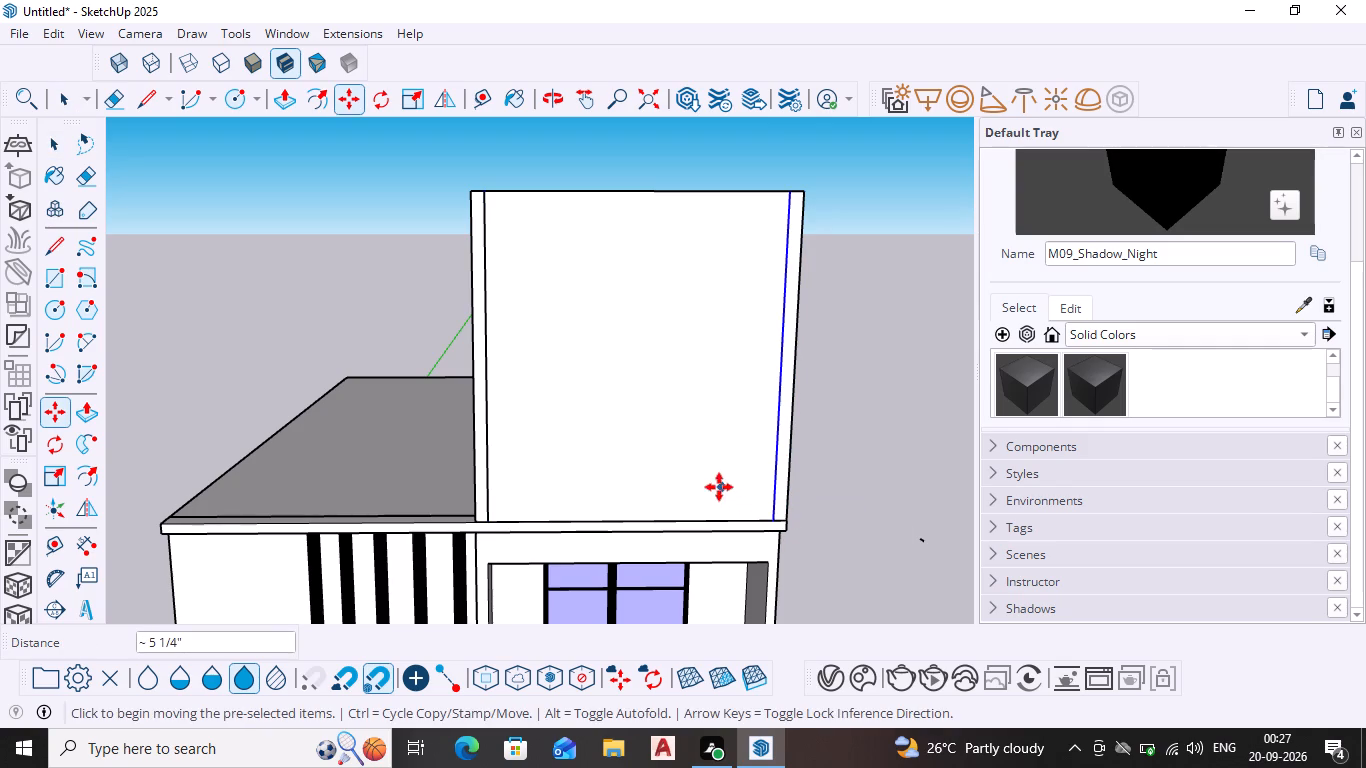
Copy the top edge of the raised block's front face a short distance down across the front face.
key("space")
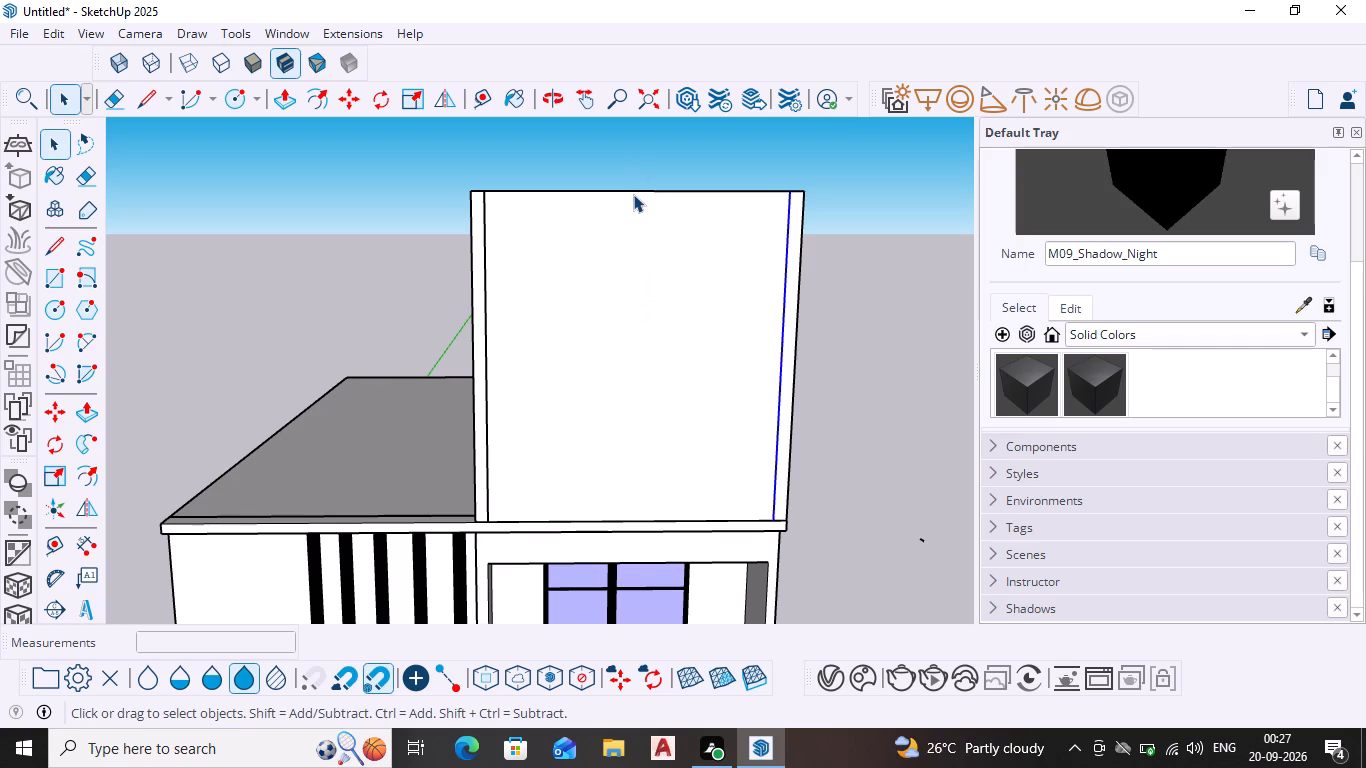
left_click(633, 194)
key("m")
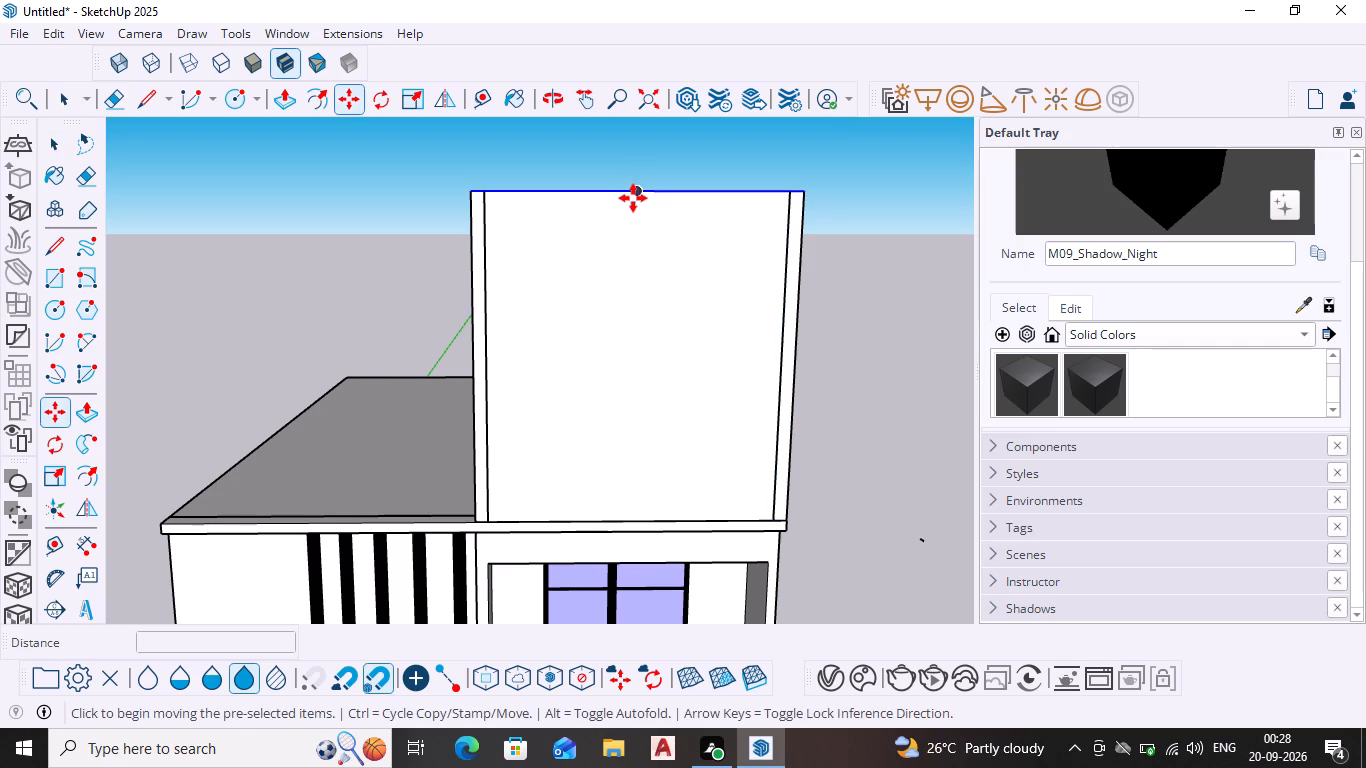
scroll(478, 207, "up", 2)
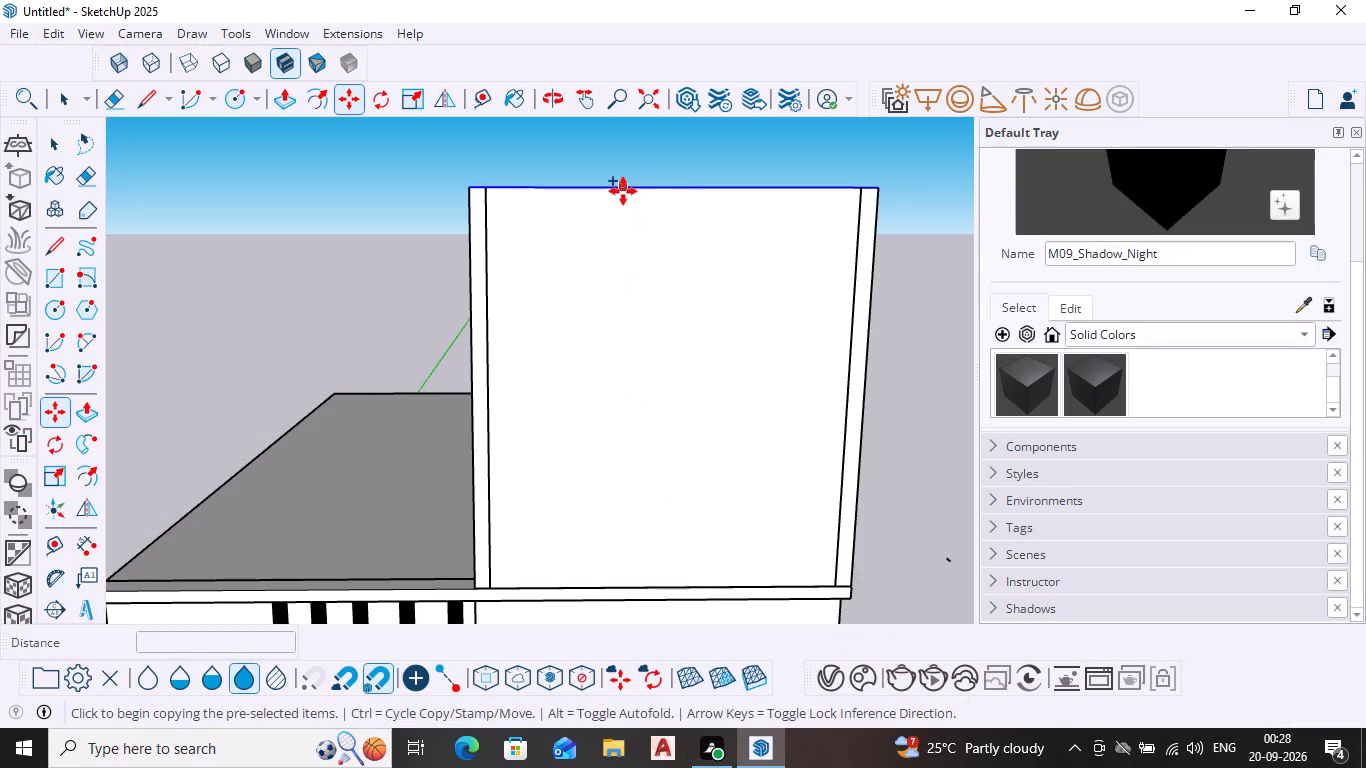
scroll(453, 185, "up", 3)
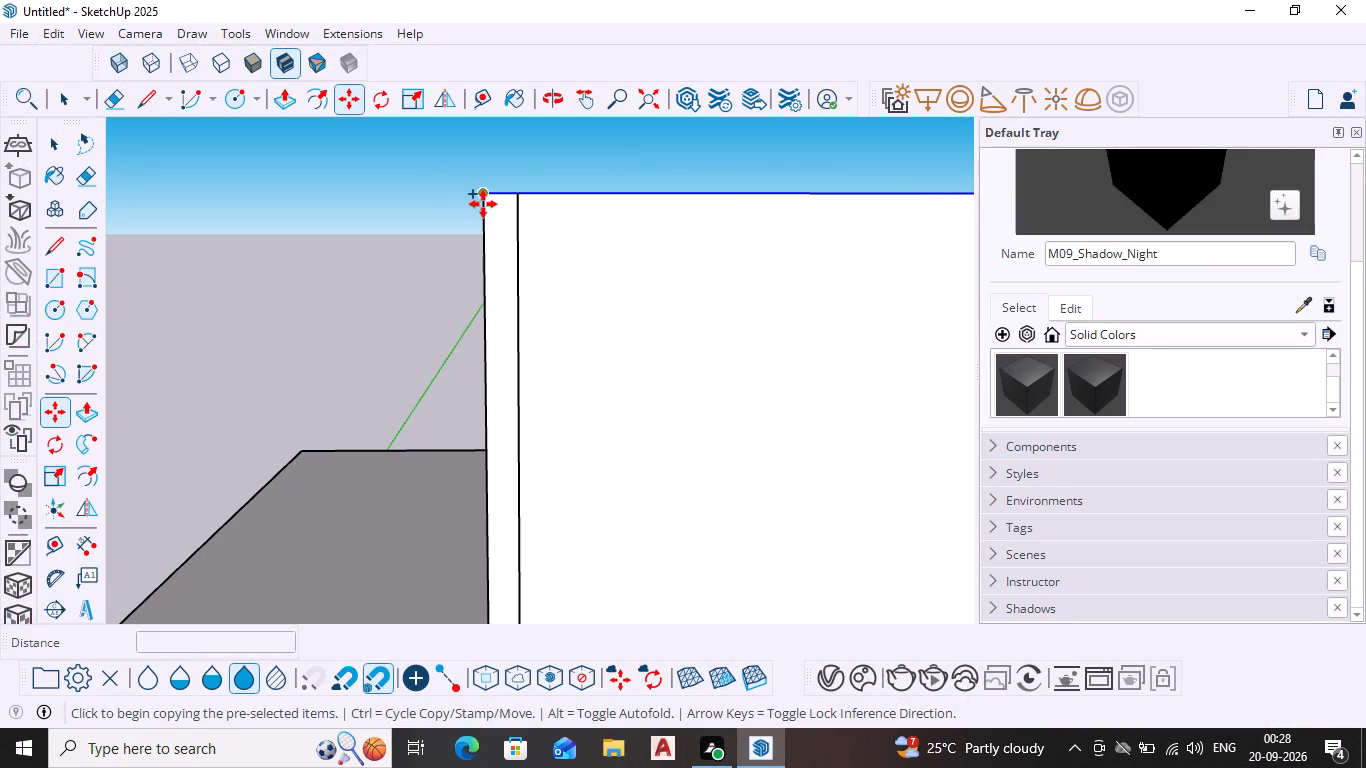
left_click(485, 198)
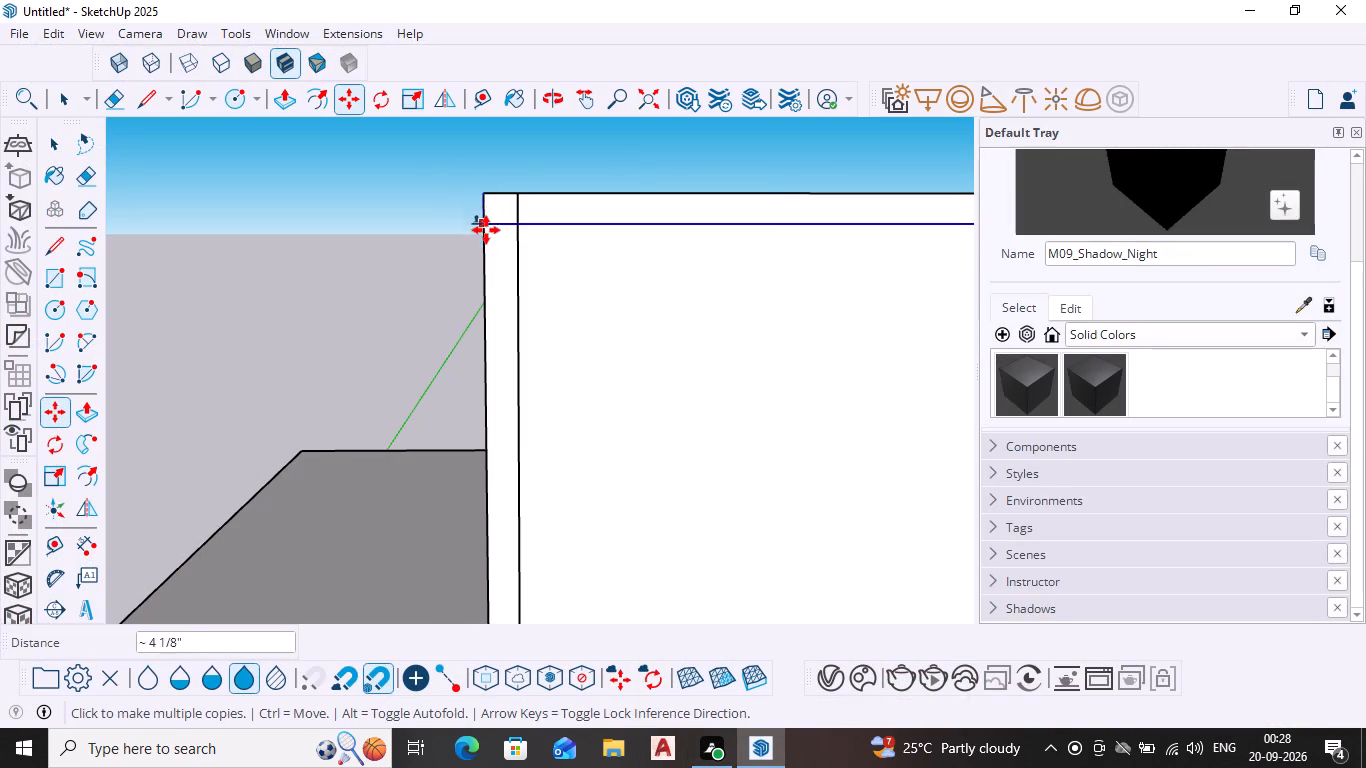
left_click(487, 268)
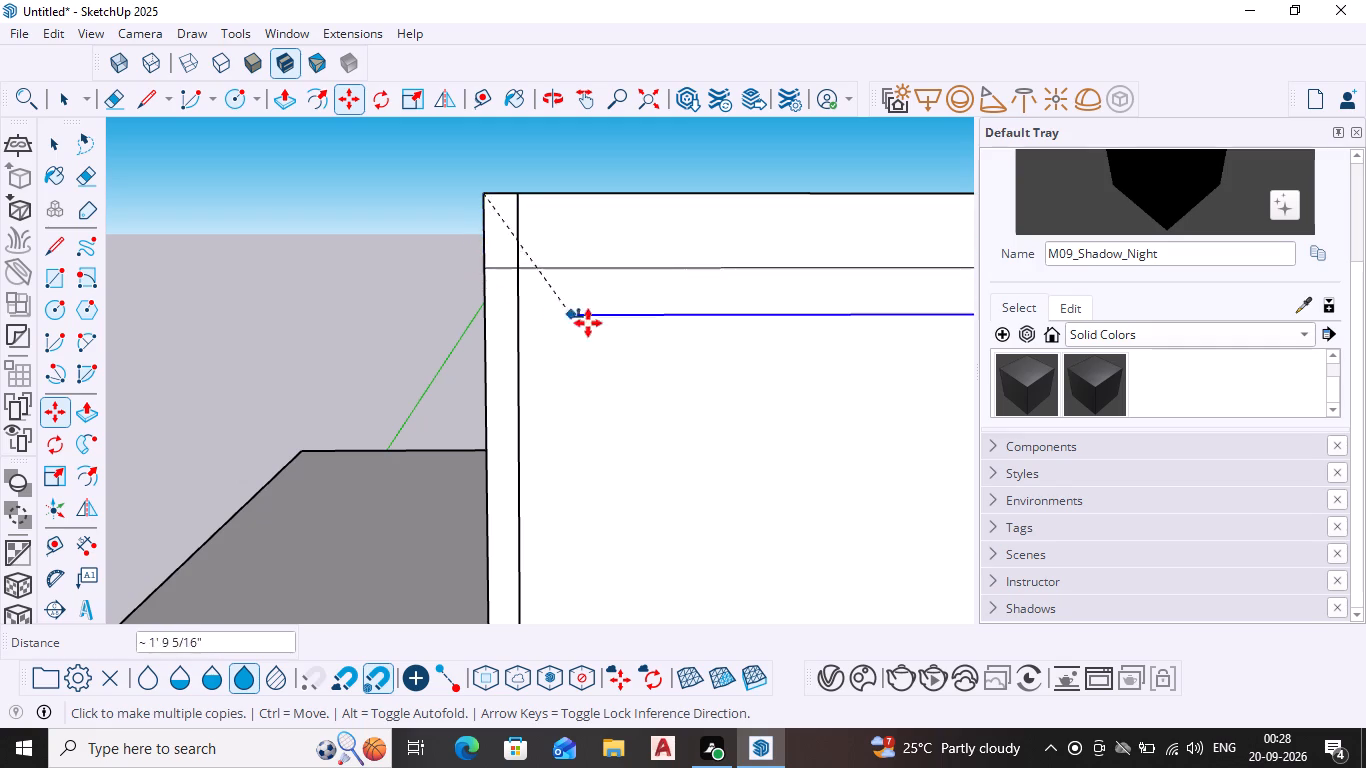
scroll(607, 332, "down", 5)
key("Escape")
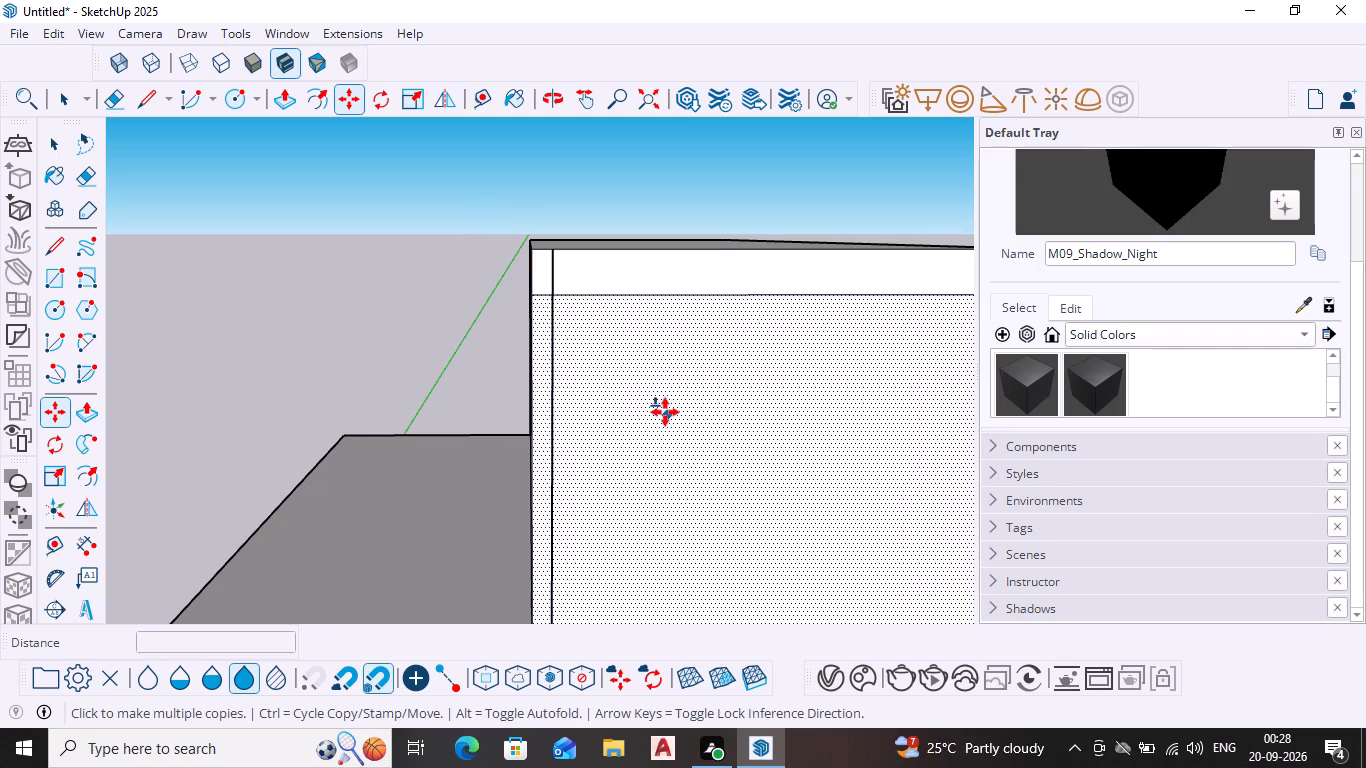
Examine the raised block's front face and the window bay below it from several angles and distances.
scroll(639, 399, "down", 4)
middle_click_drag(654, 456, 643, 355)
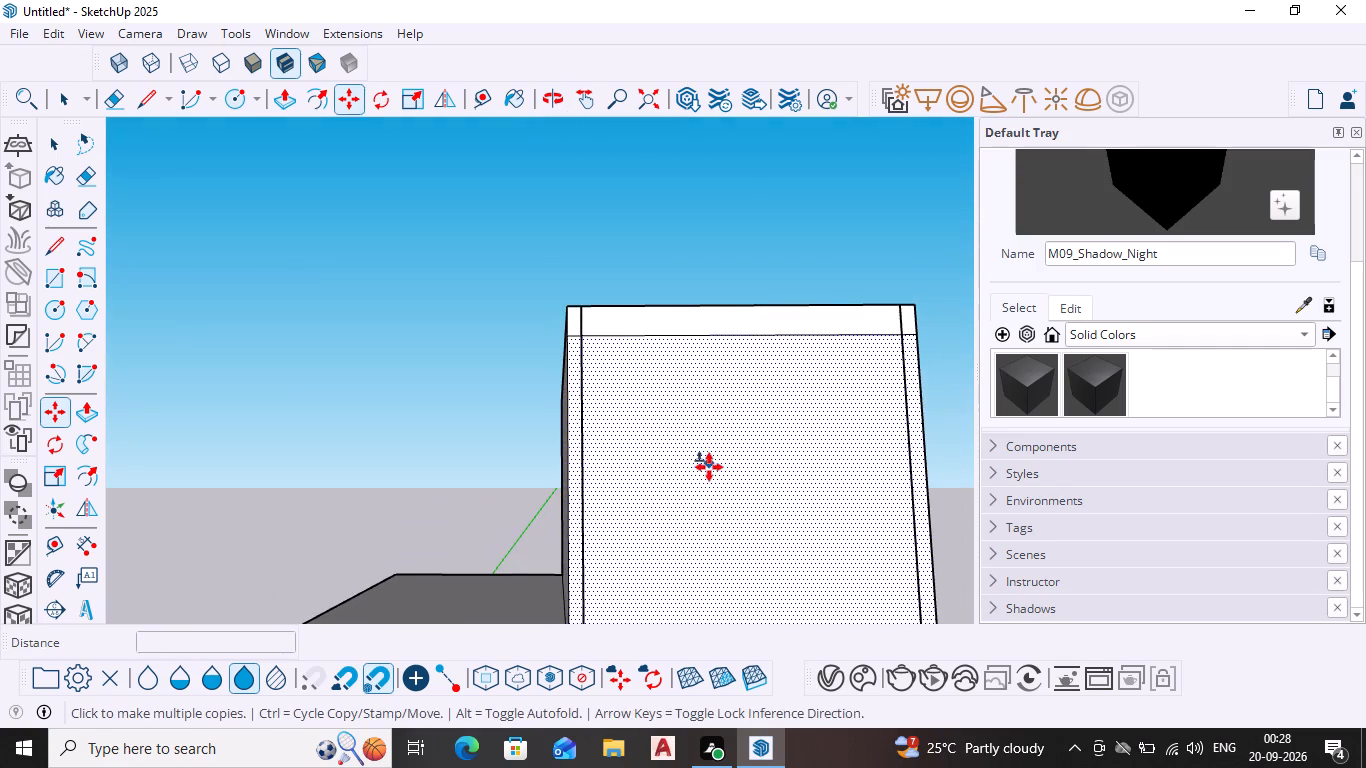
scroll(709, 467, "down", 2)
middle_click_drag(705, 469, 643, 188, "ctrl")
middle_click_drag(650, 200, 668, 518)
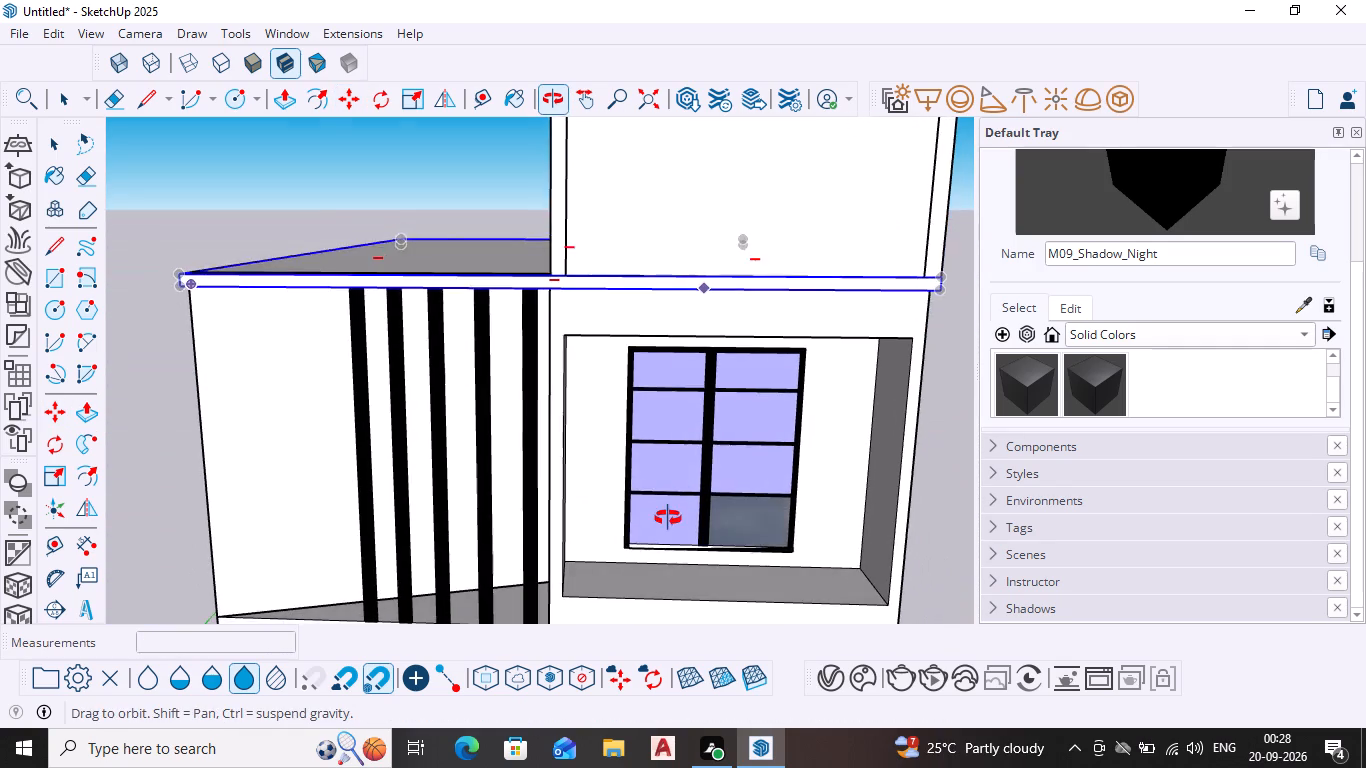
middle_click_drag(668, 518, 670, 507)
middle_click_drag(690, 230, 676, 340, "shift")
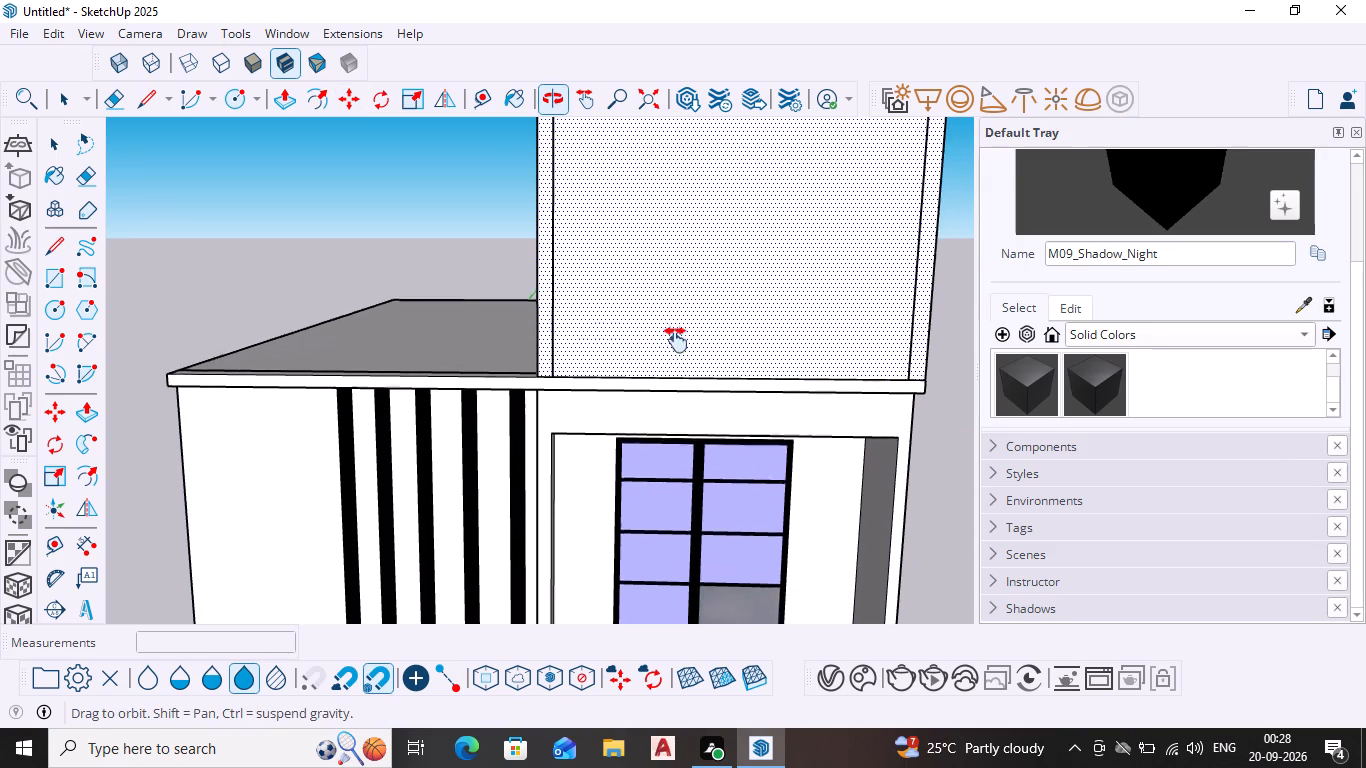
middle_click_drag(676, 340, 676, 342, "shift")
scroll(696, 275, "down", 2)
middle_click_drag(701, 250, 682, 411, "shift")
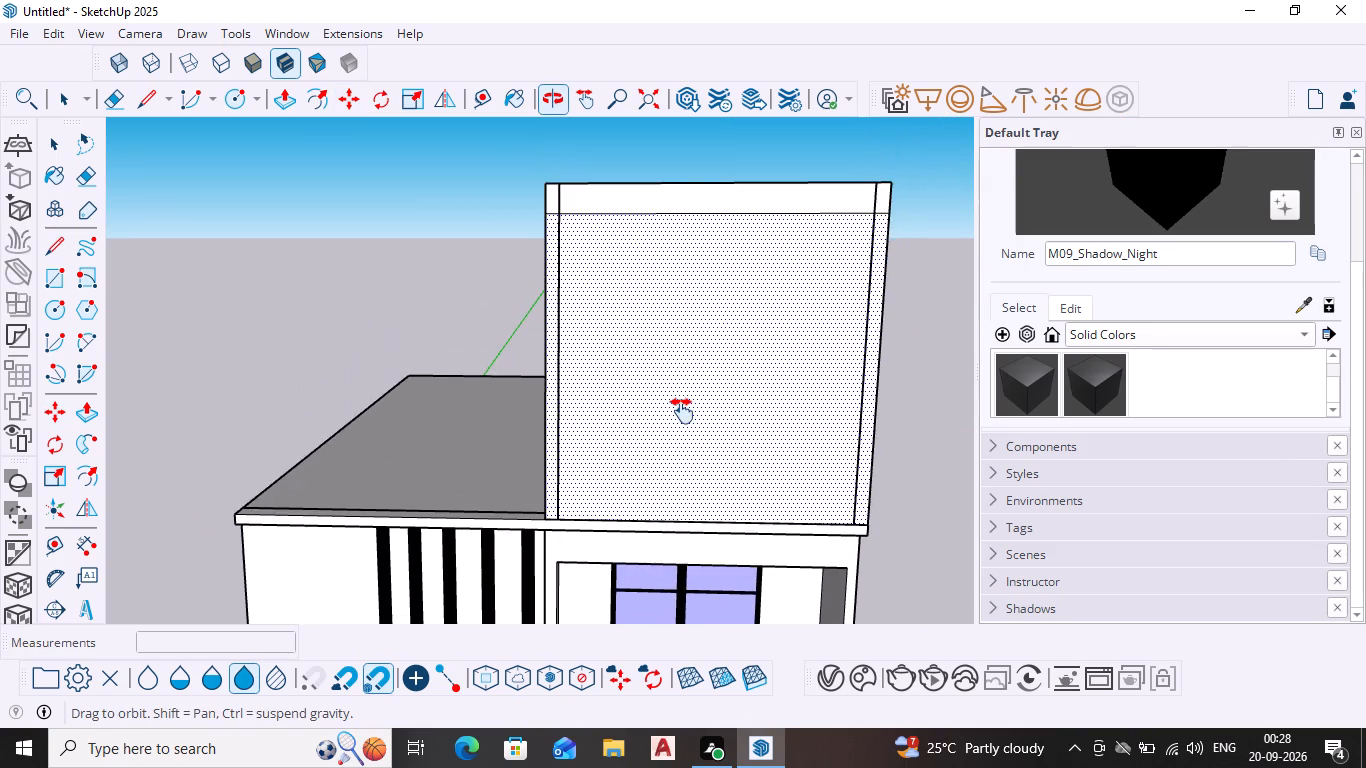
middle_click_drag(682, 411, 677, 378, "shift")
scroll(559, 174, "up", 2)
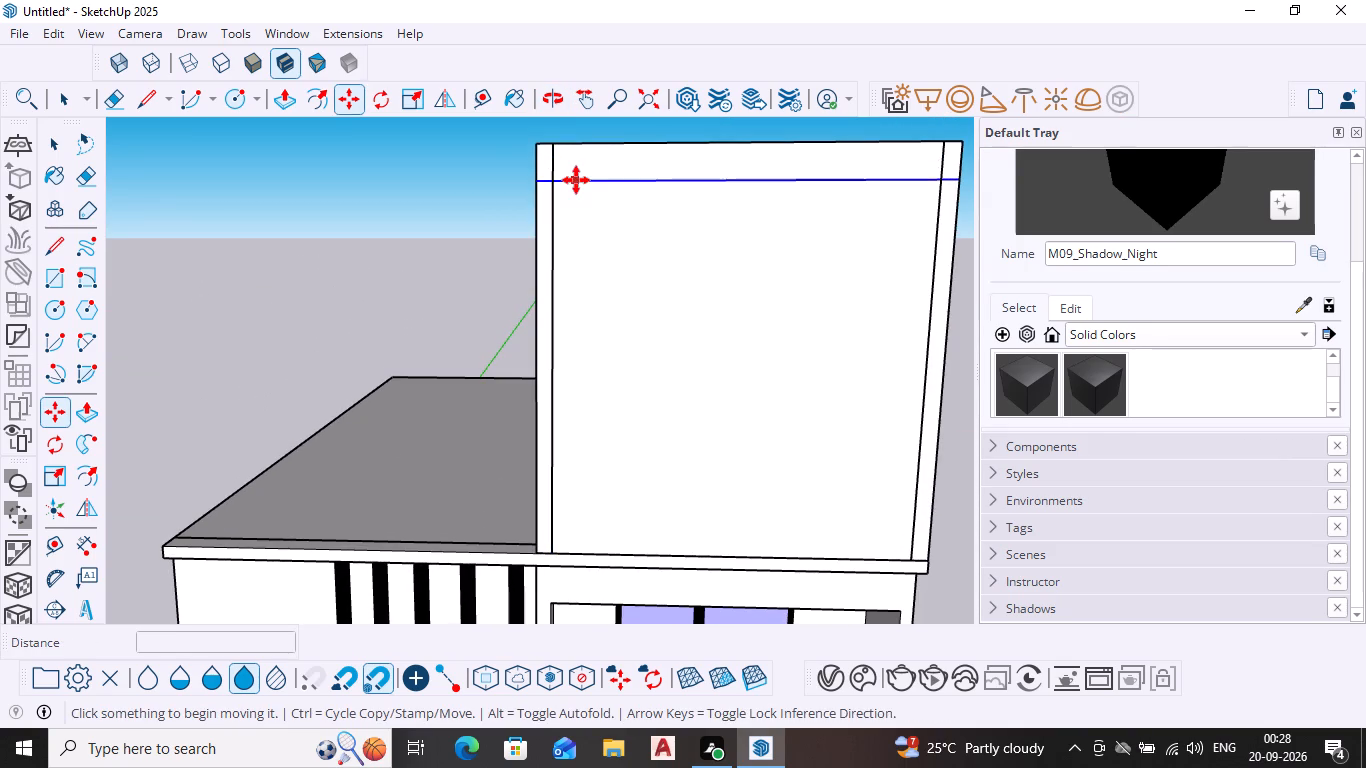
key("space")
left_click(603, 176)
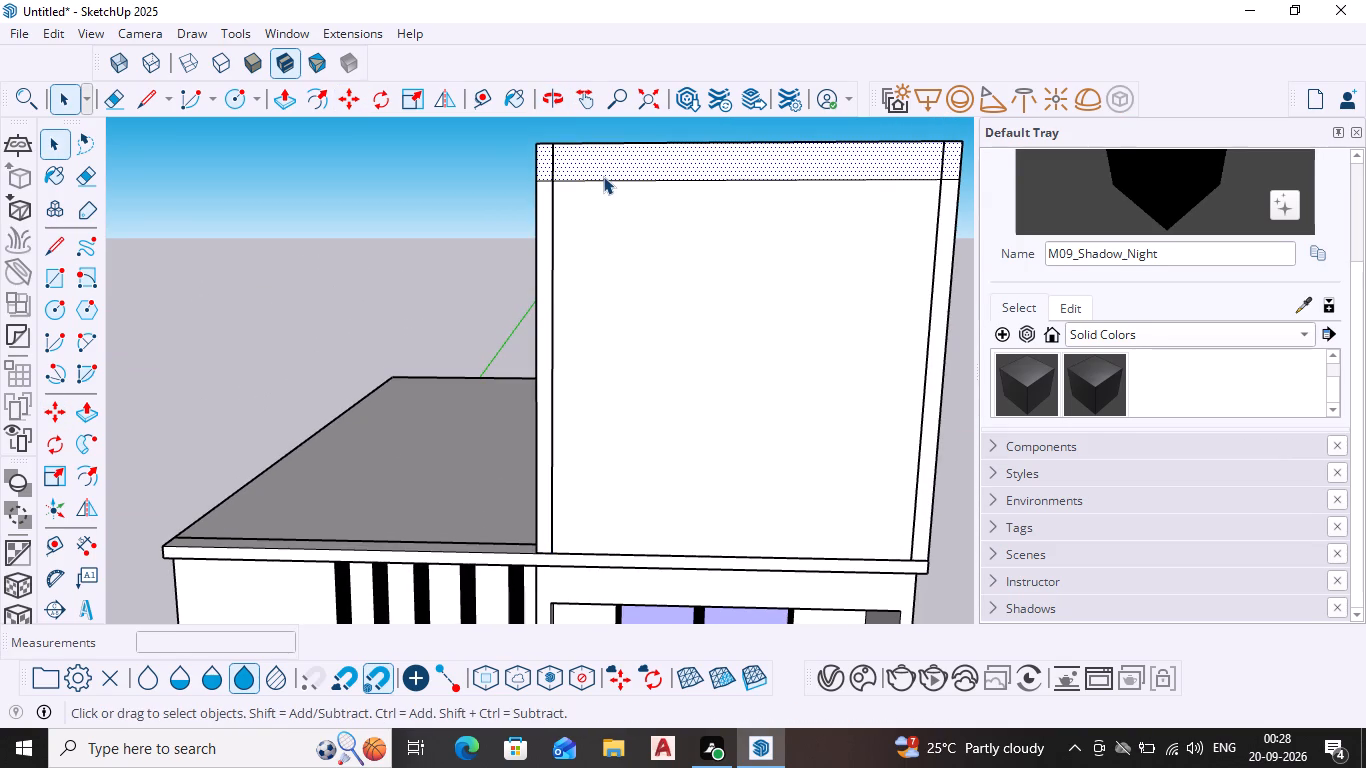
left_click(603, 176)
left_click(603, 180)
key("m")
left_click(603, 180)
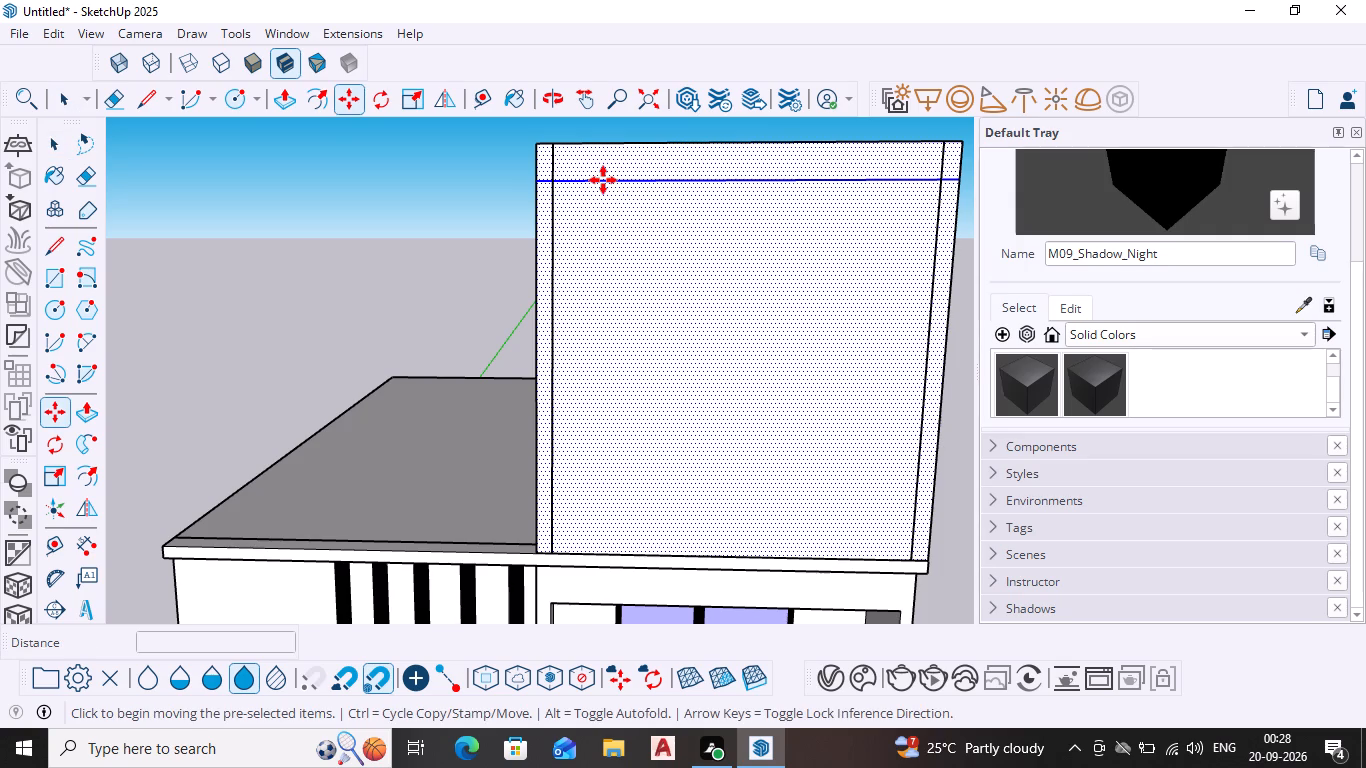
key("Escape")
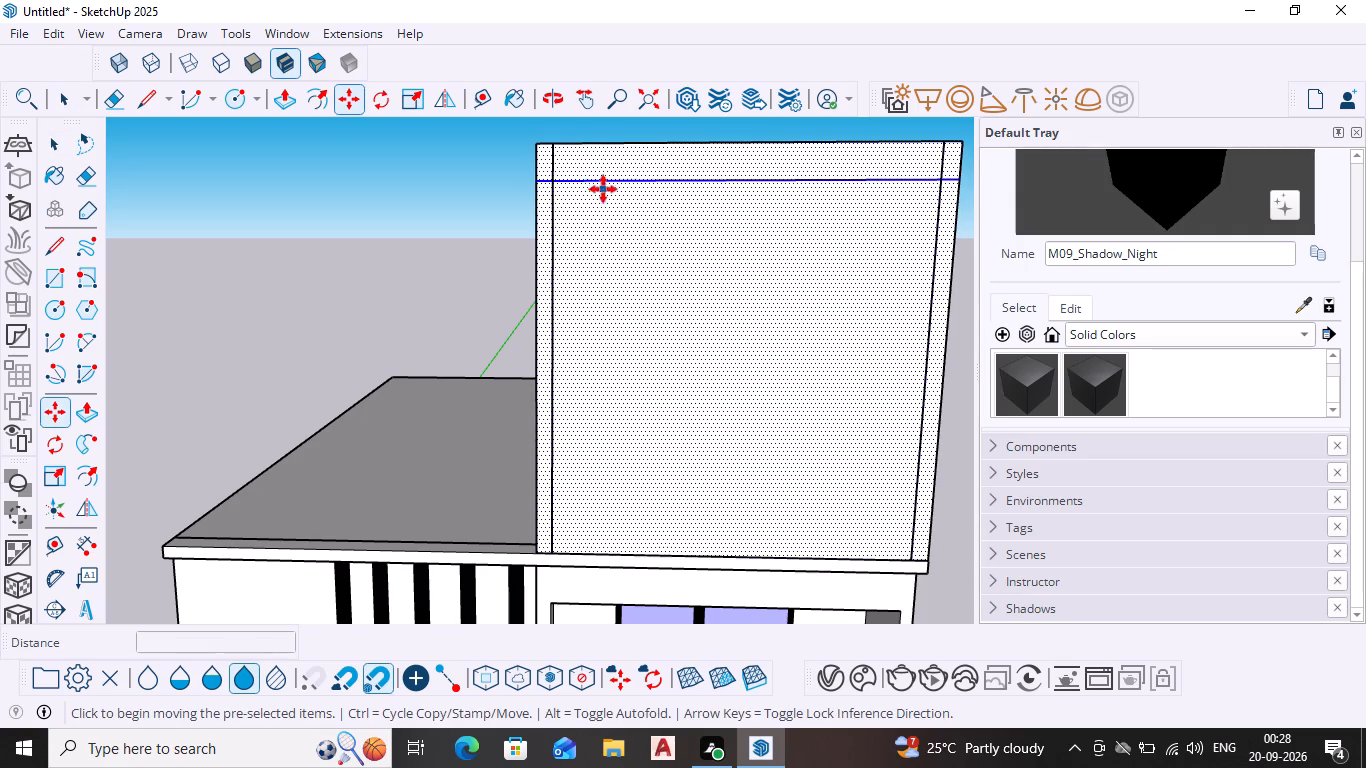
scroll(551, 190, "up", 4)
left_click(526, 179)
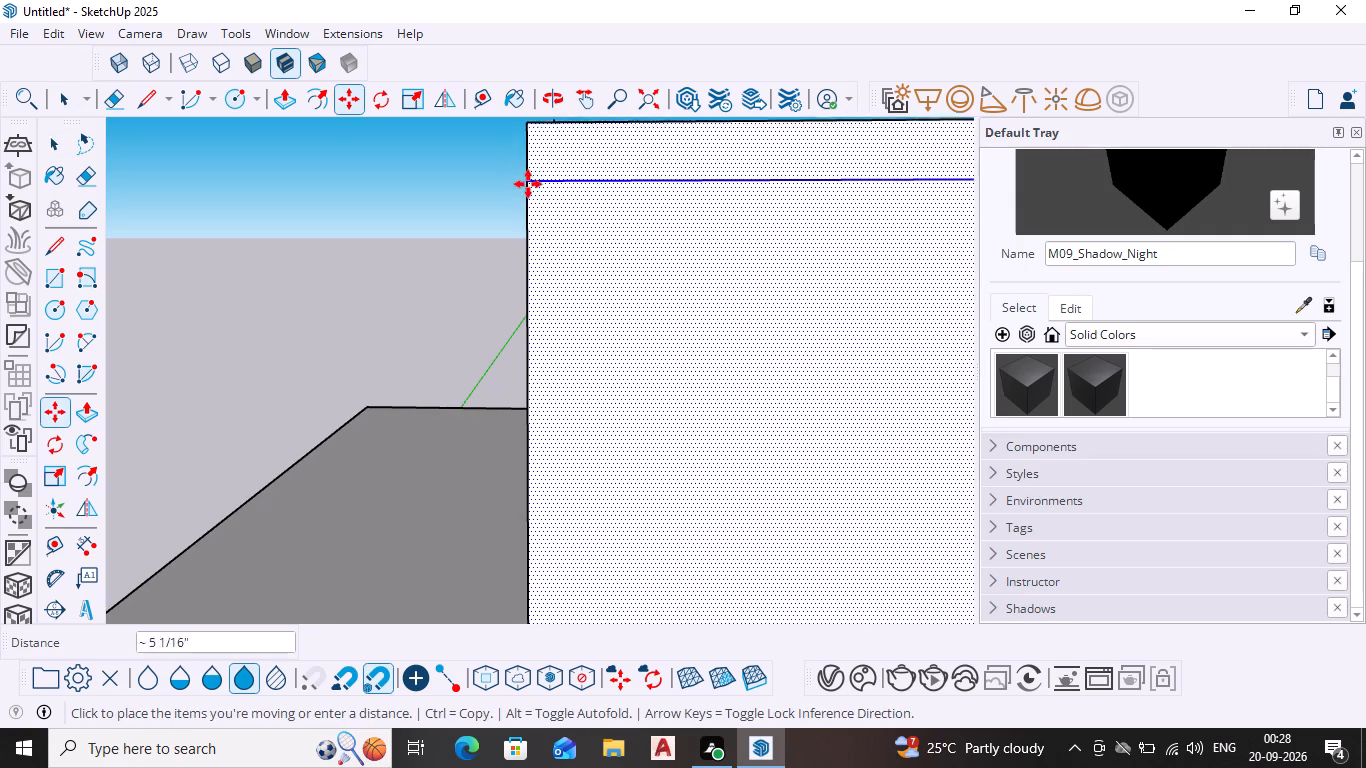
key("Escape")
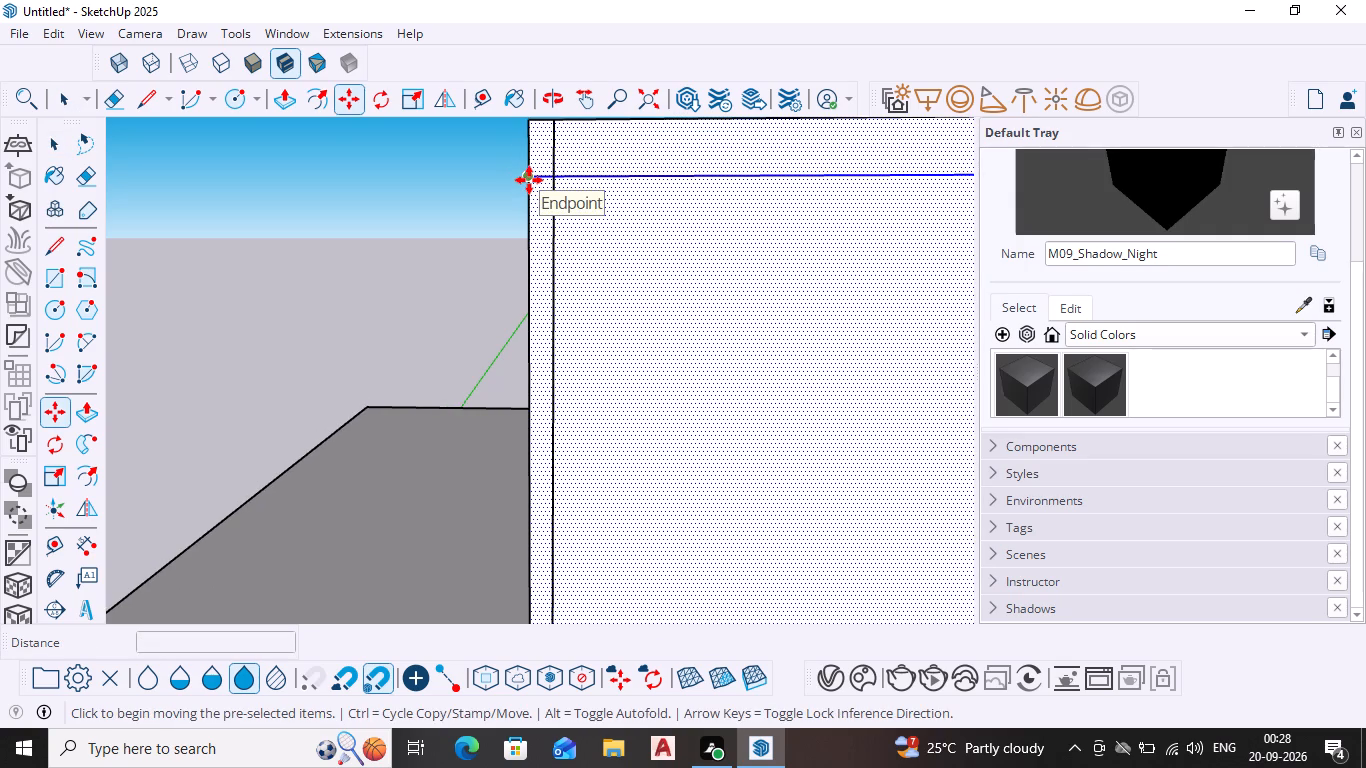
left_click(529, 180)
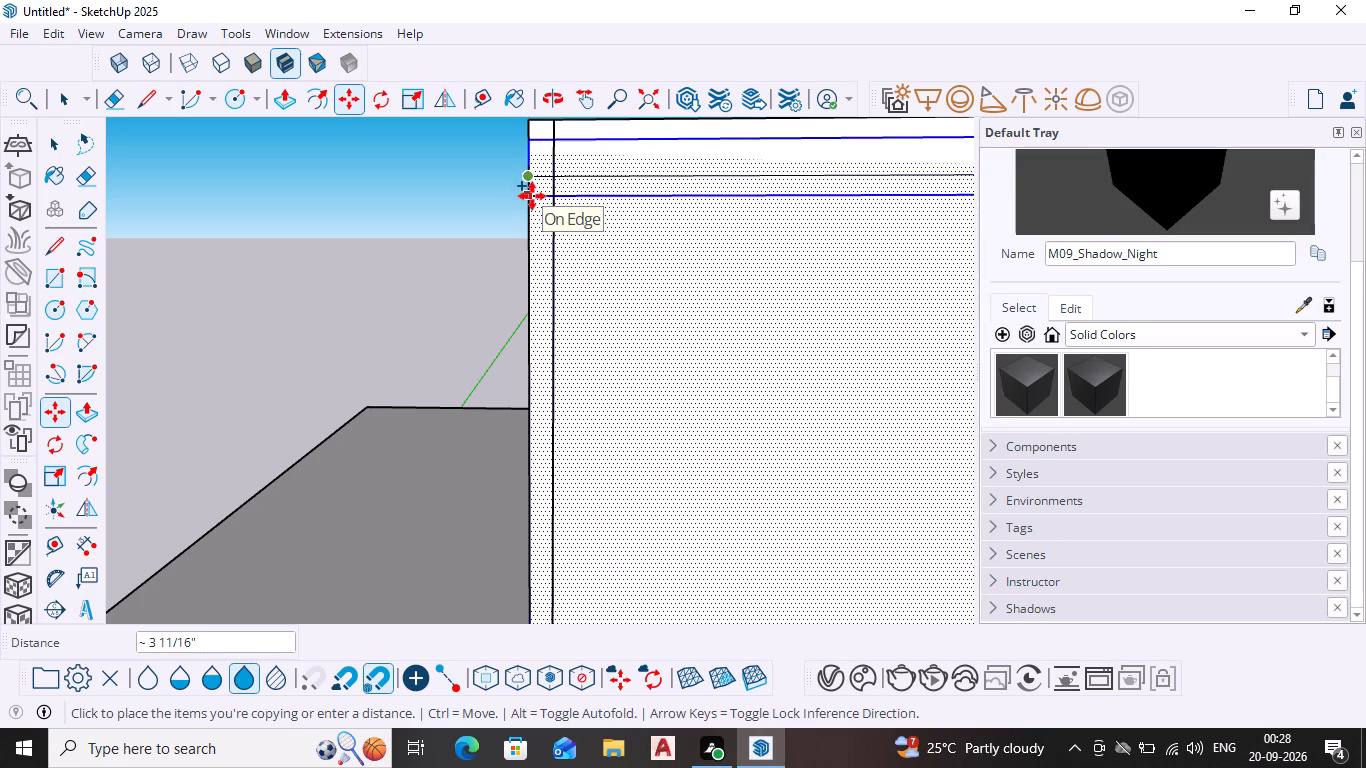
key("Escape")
Move the upper horizontal line on the raised block's front face down by about 3 7/8".
key("space")
left_click(578, 175)
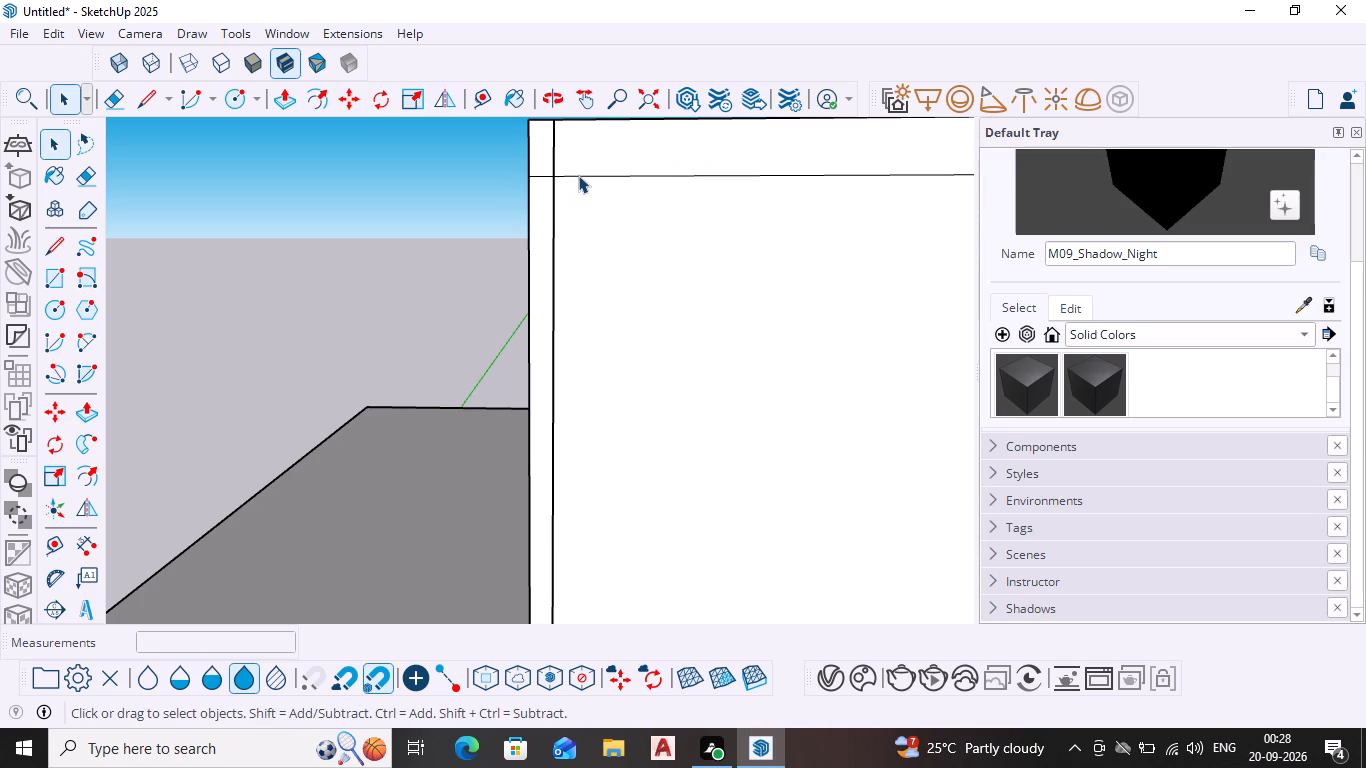
key("m")
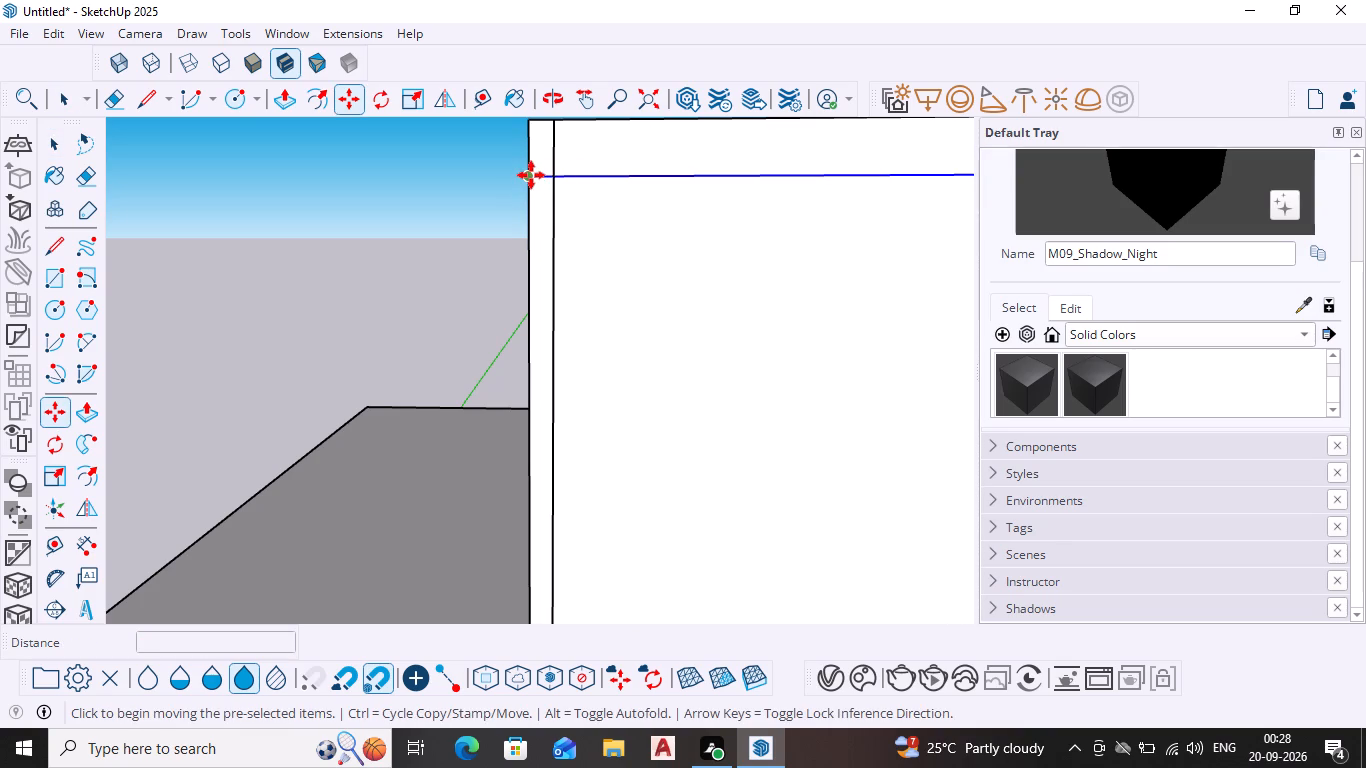
left_click(531, 175)
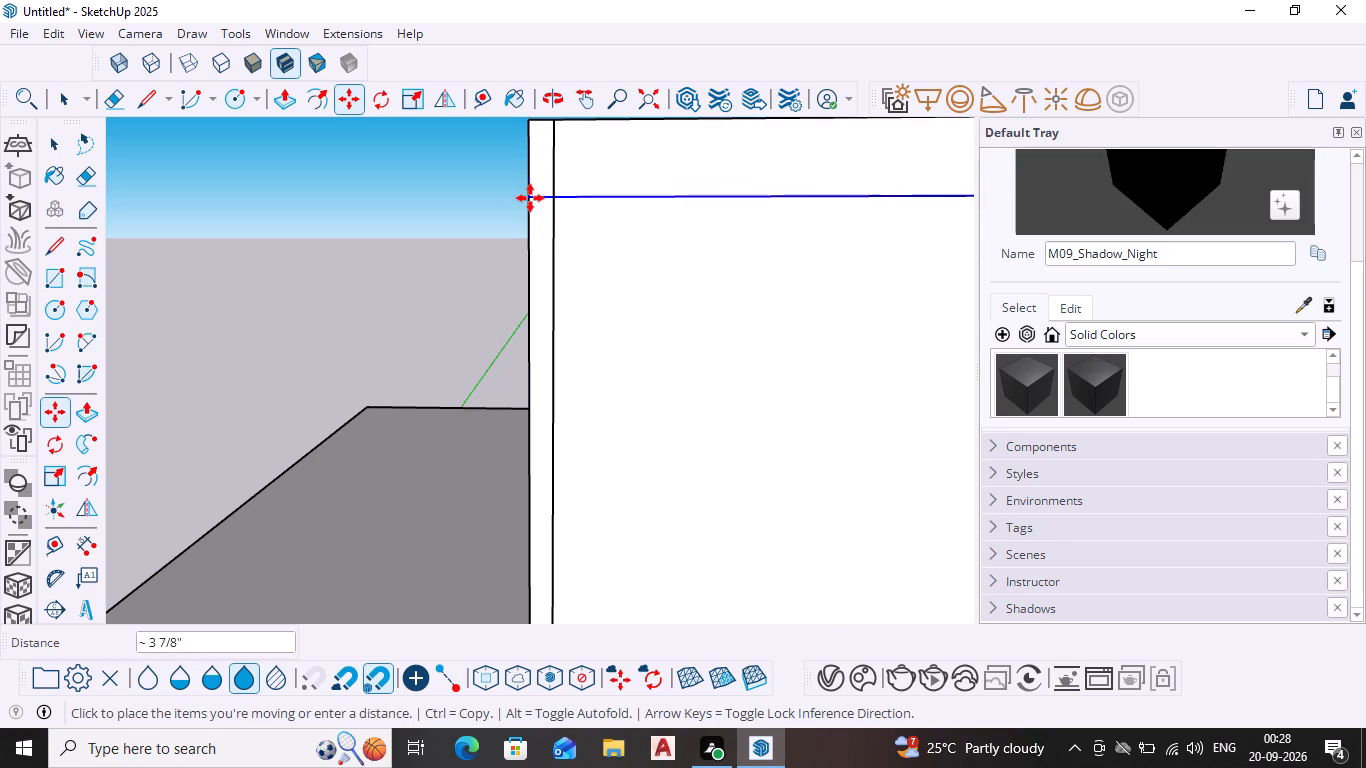
left_click(530, 198)
Copy the bottom edge of the raised block's front face about 1' 2" upward.
scroll(580, 237, "down", 5)
scroll(703, 353, "down", 1)
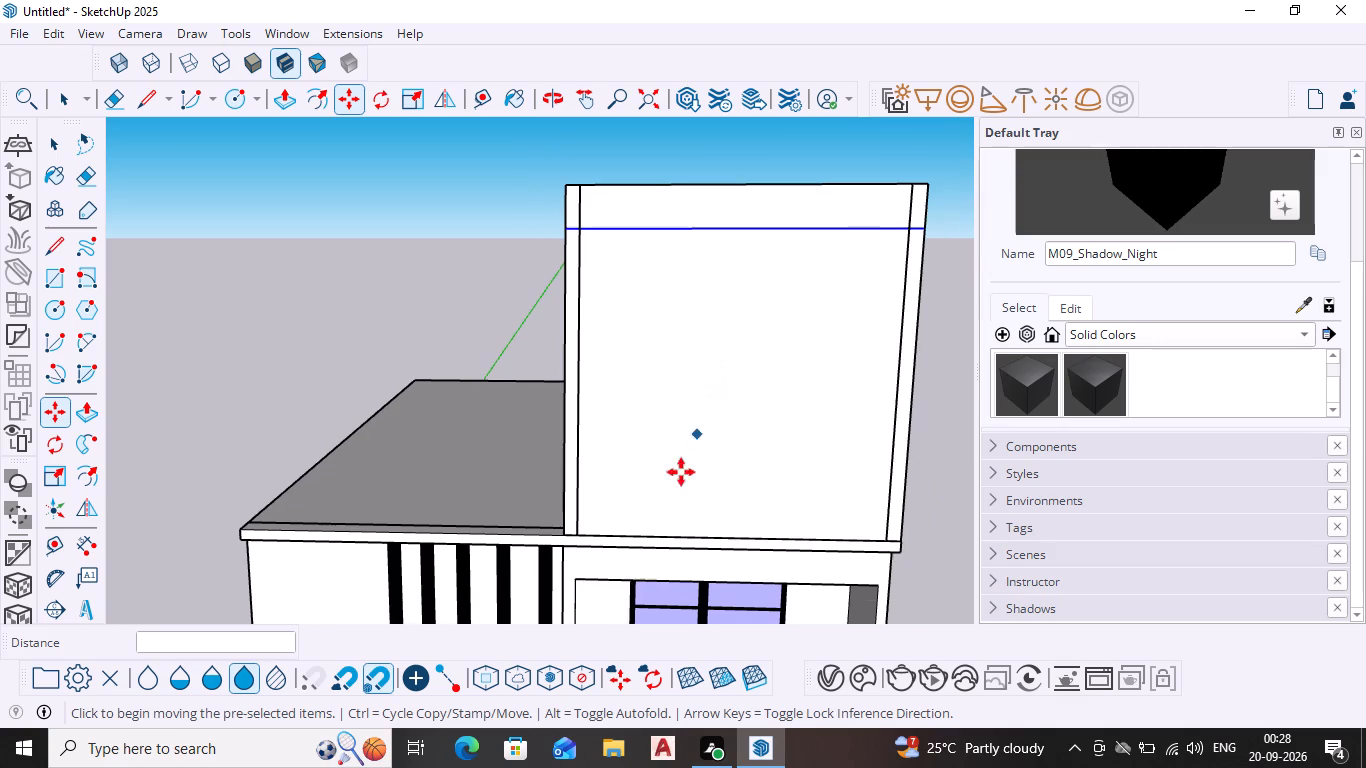
middle_click_drag(640, 559, 645, 502)
key("space")
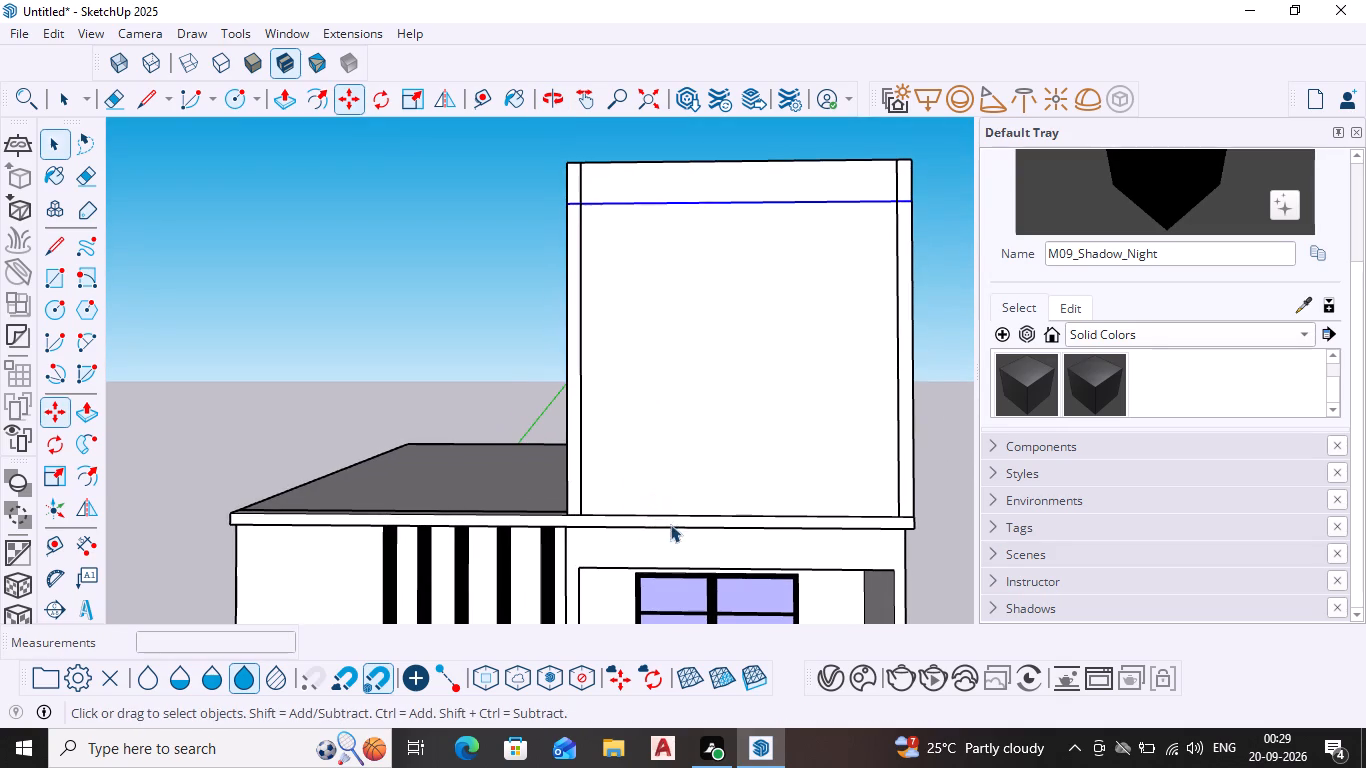
left_click(672, 513)
key("m")
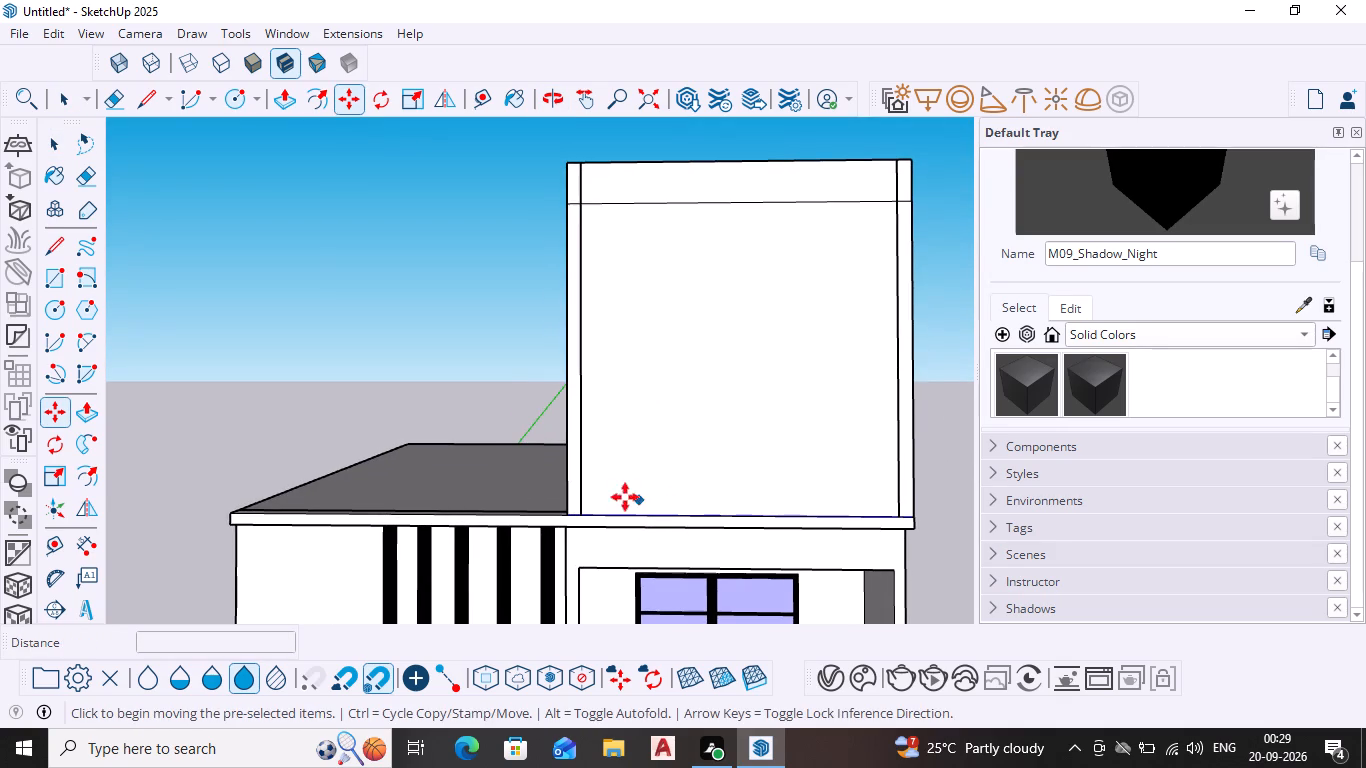
scroll(572, 503, "up", 2)
left_click(578, 515)
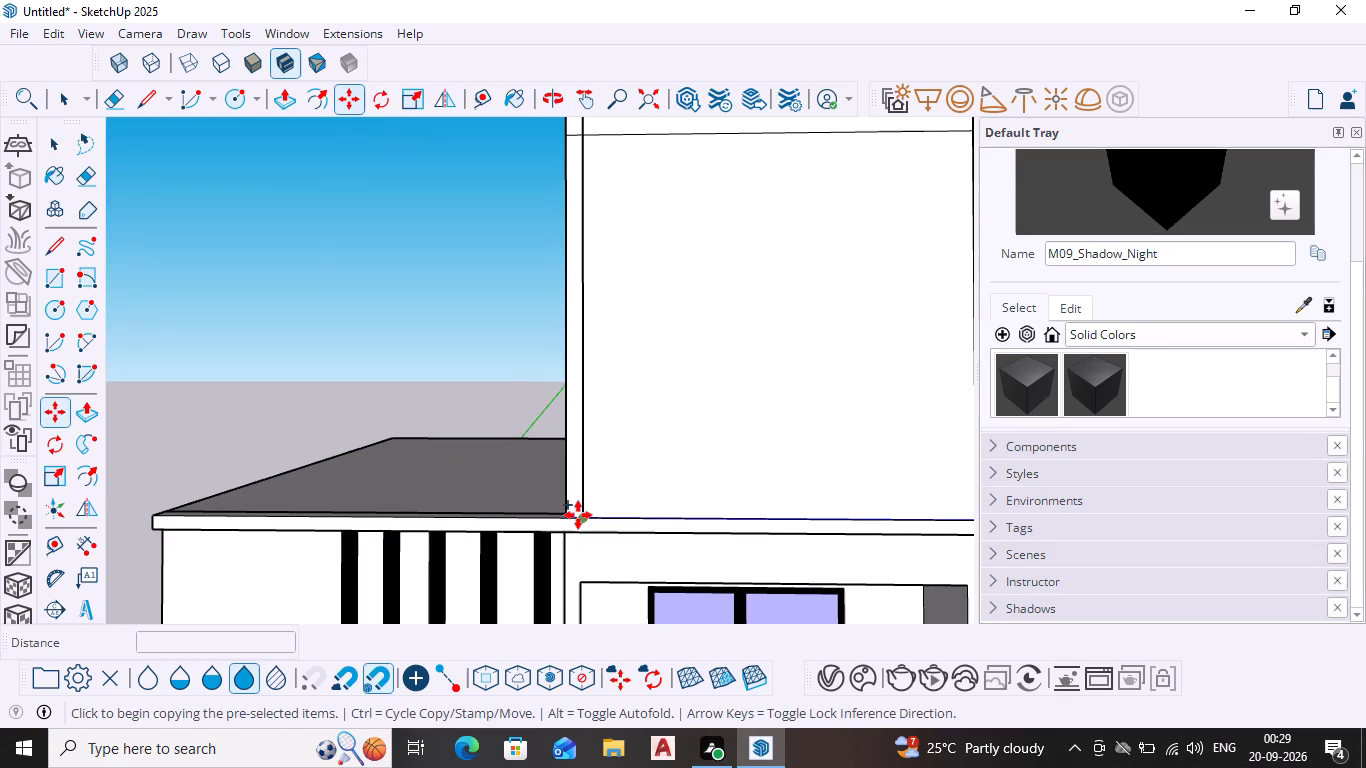
scroll(580, 471, "down", 7)
middle_click_drag(580, 471, 589, 438)
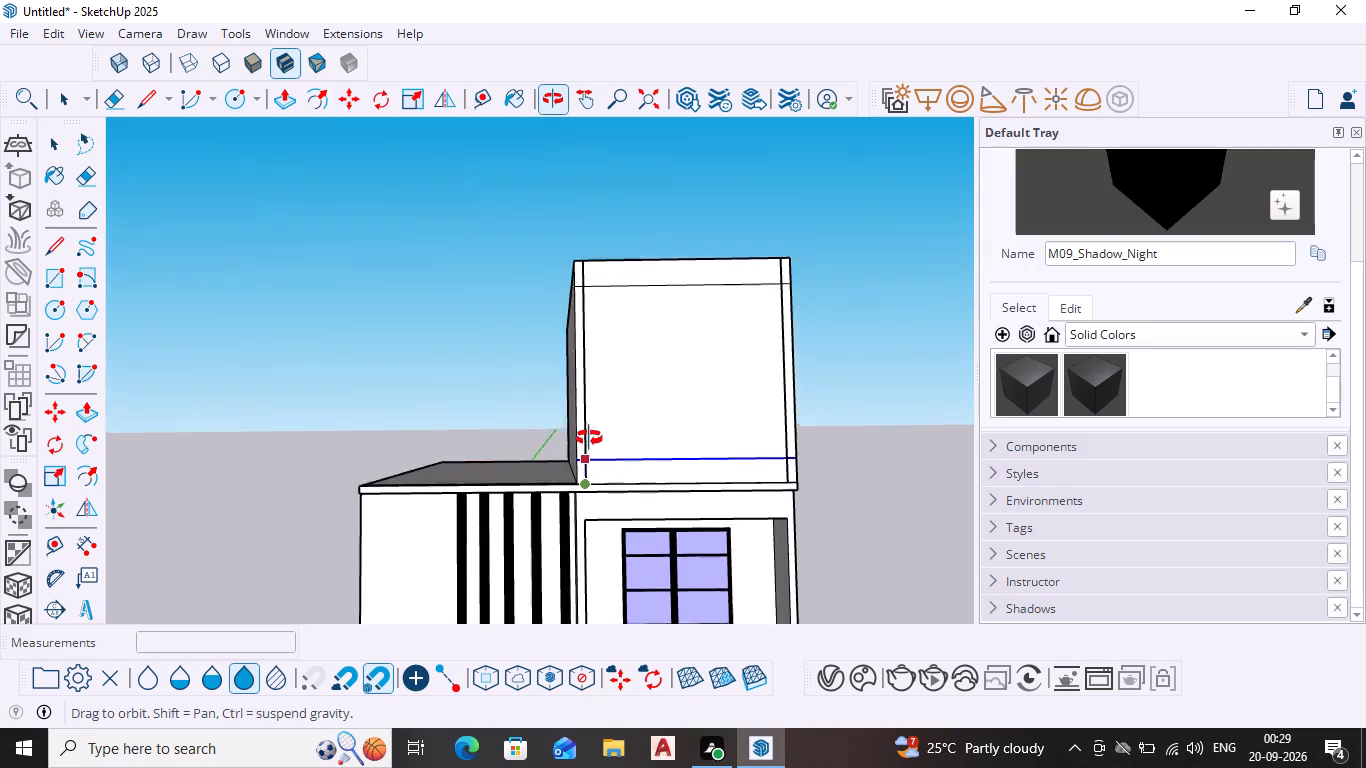
middle_click_drag(589, 438, 588, 311)
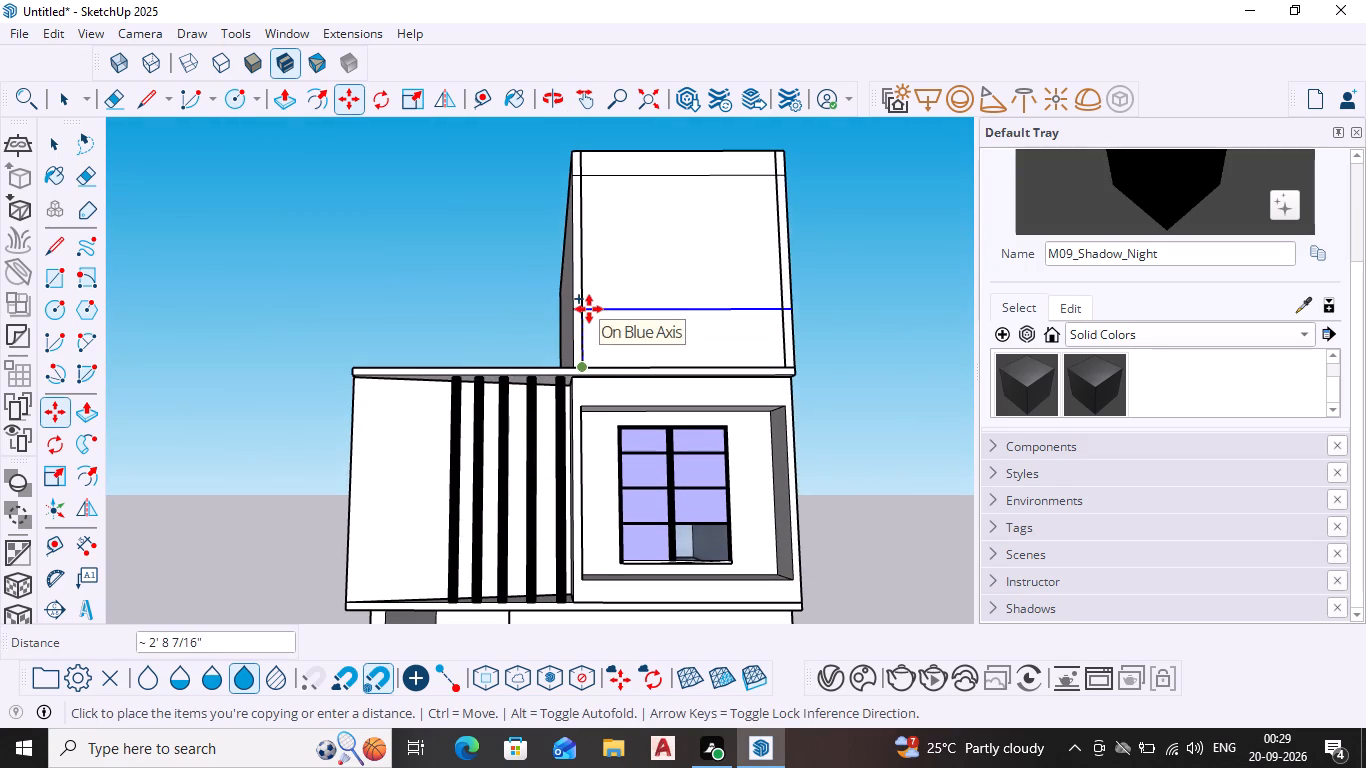
scroll(584, 343, "up", 3)
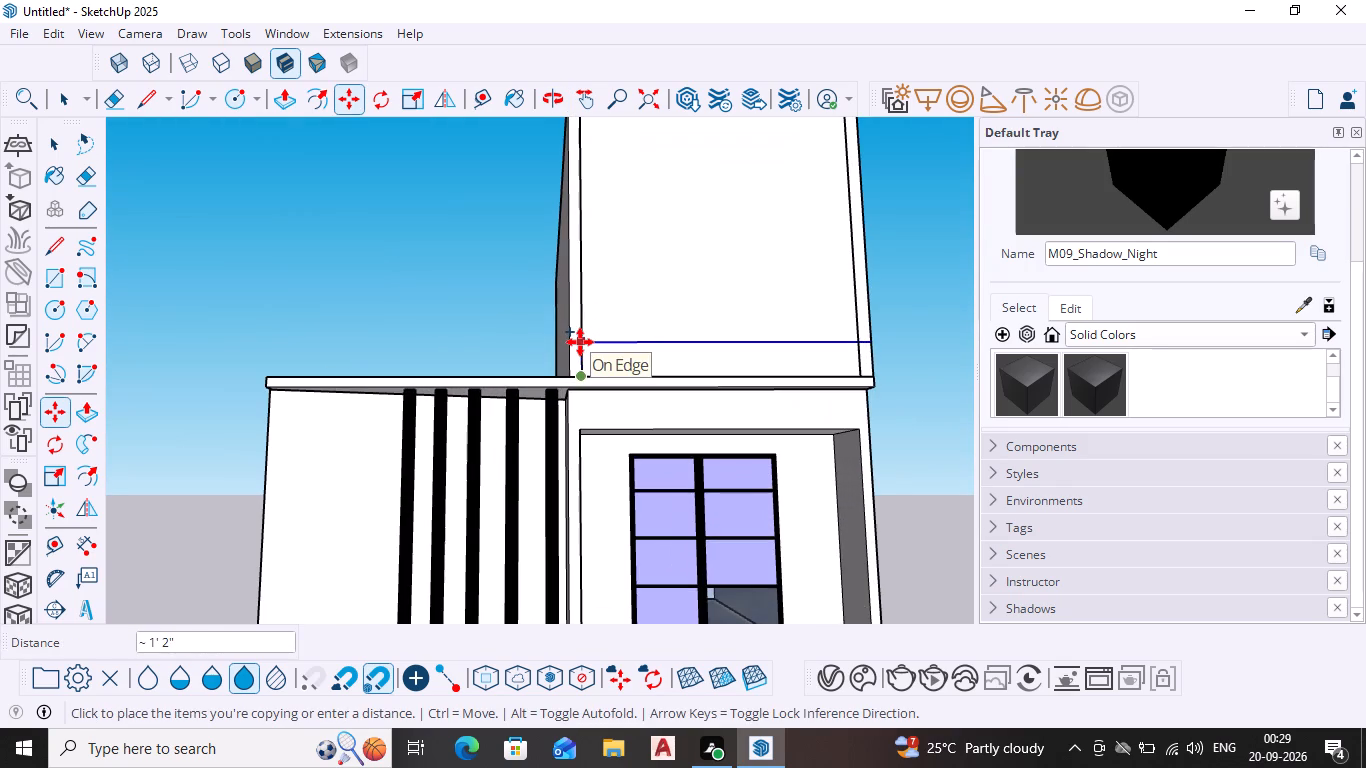
left_click(580, 342)
Examine the vertical border lines on the raised block's front face by selecting them near the lower and upper horizontal lines.
key("space")
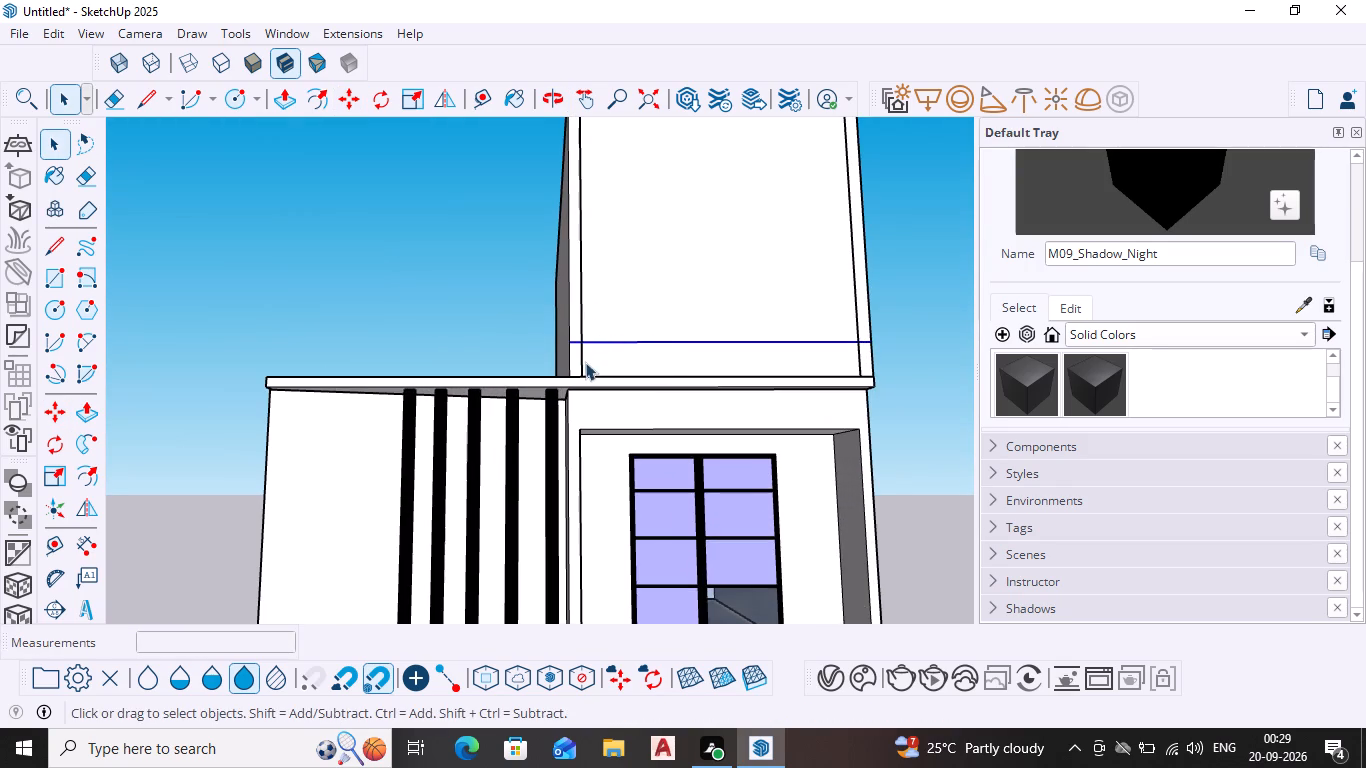
left_click(580, 357)
scroll(580, 359, "up", 4)
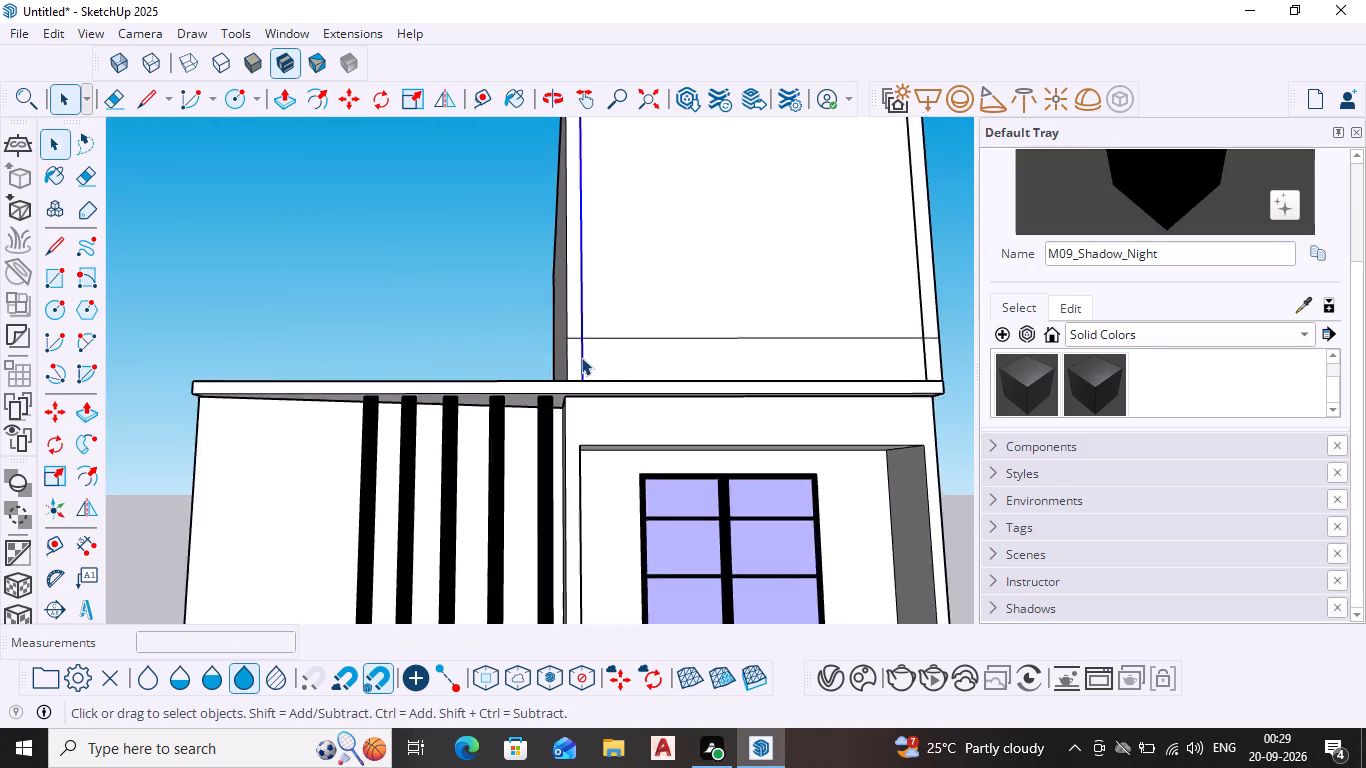
left_click(583, 360)
double_click(583, 360)
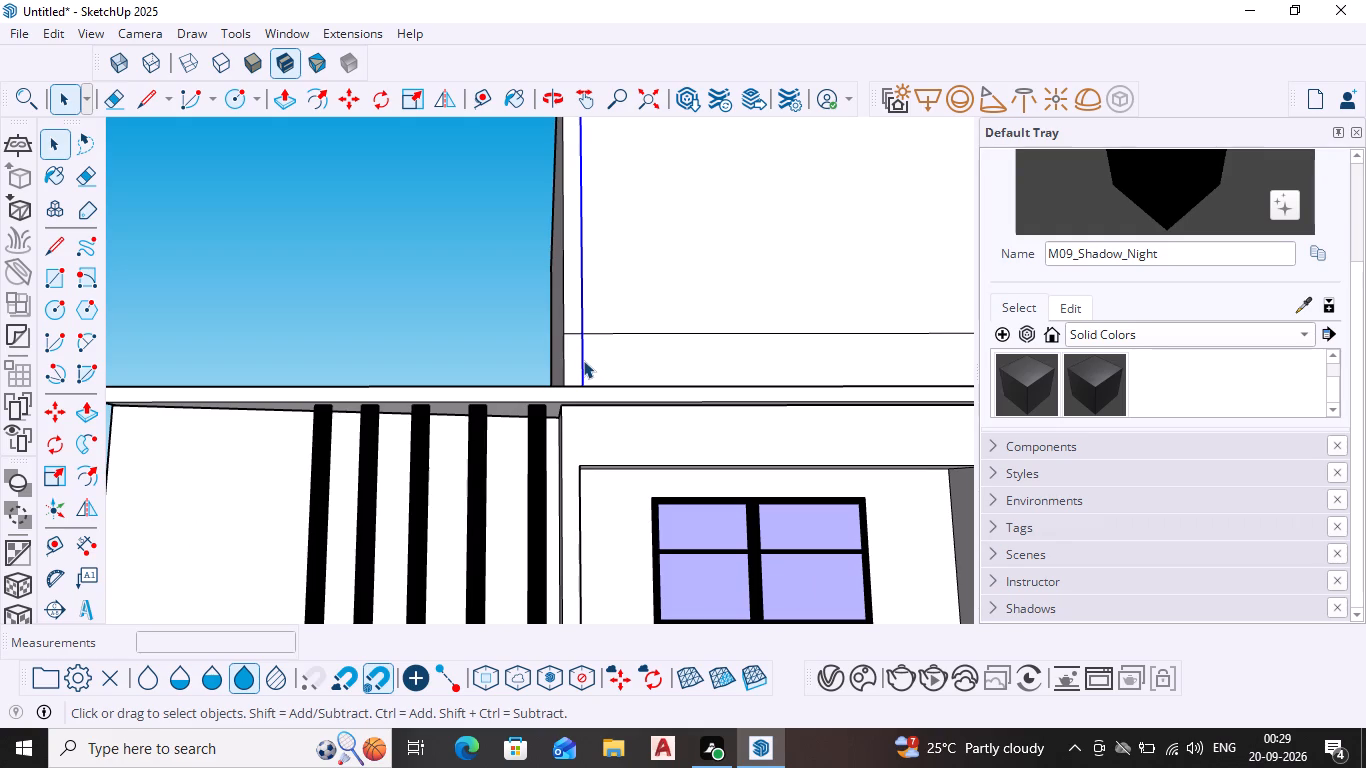
scroll(618, 341, "down", 7)
scroll(847, 334, "up", 4)
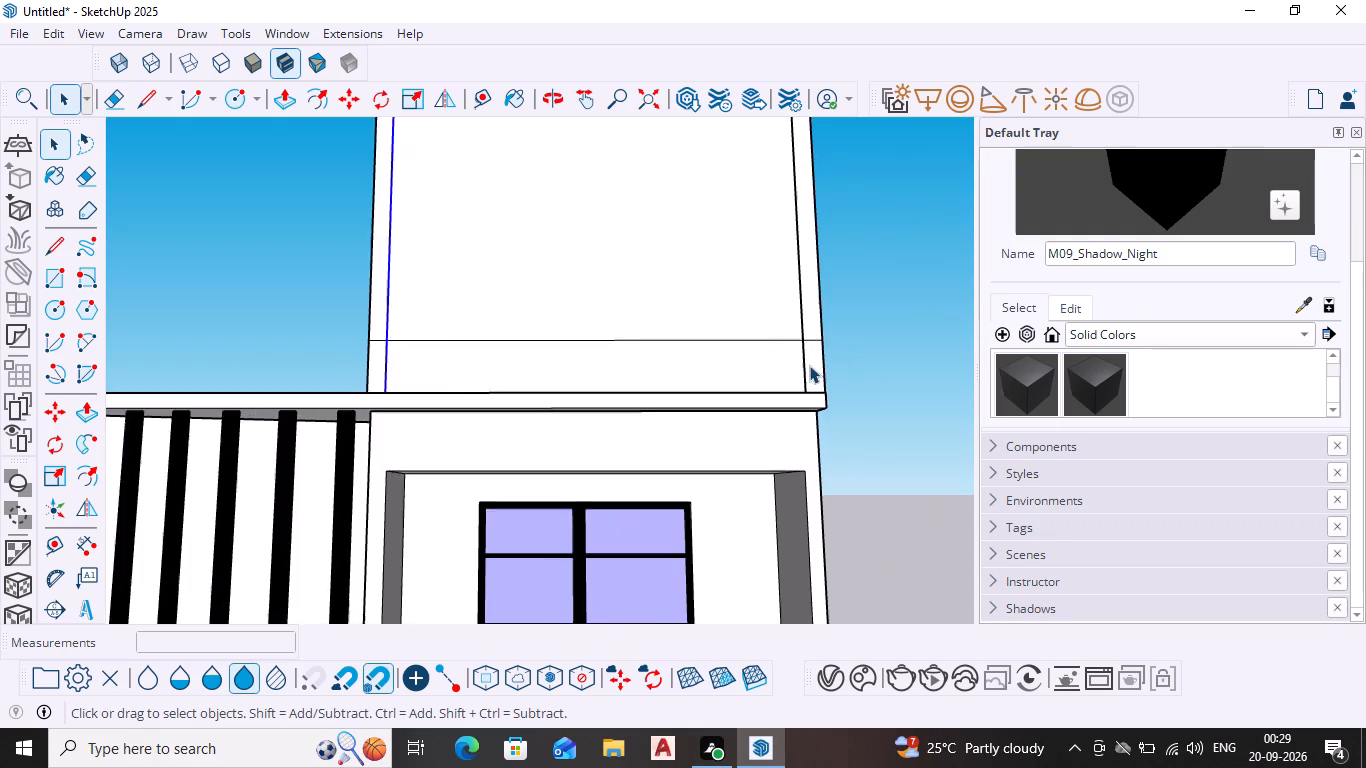
scroll(809, 365, "up", 3)
left_click(800, 366)
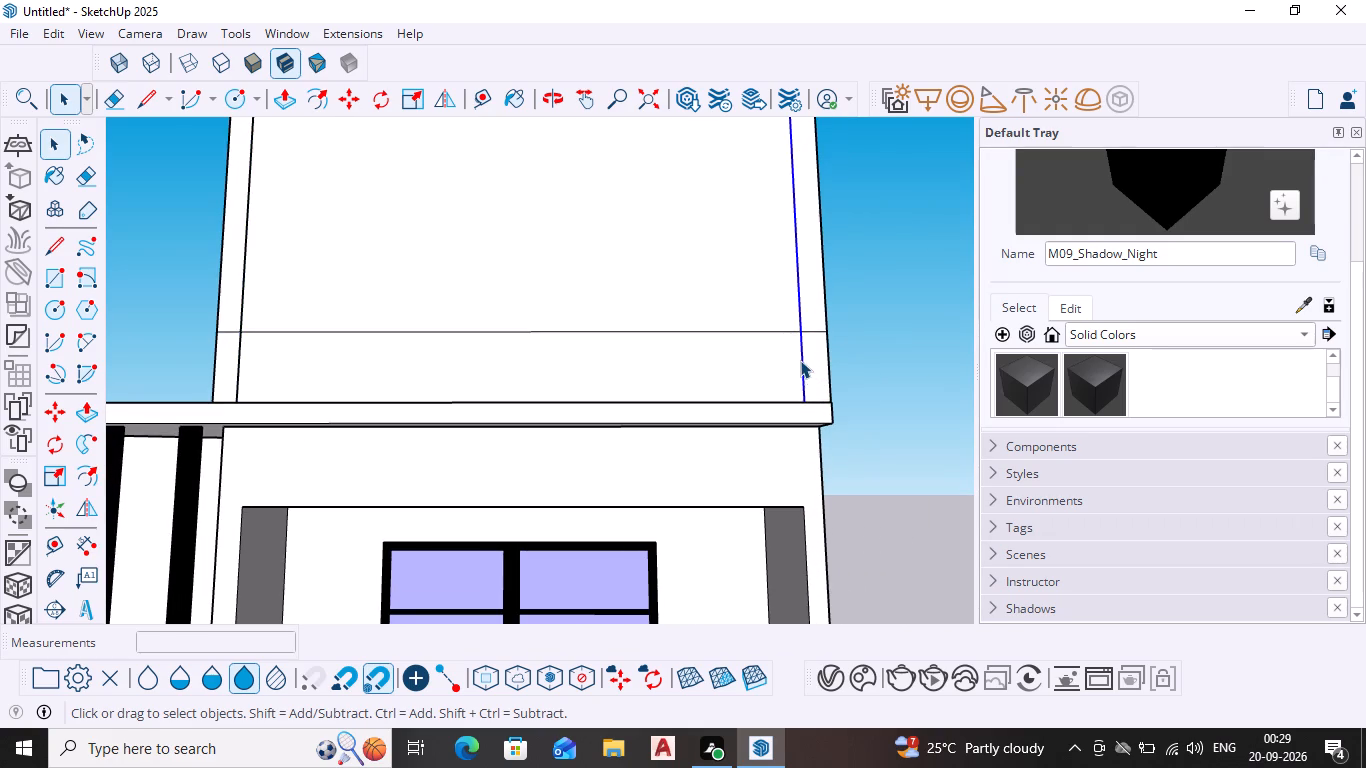
scroll(800, 360, "down", 4)
middle_click_drag(797, 358, 776, 473)
scroll(671, 267, "down", 5)
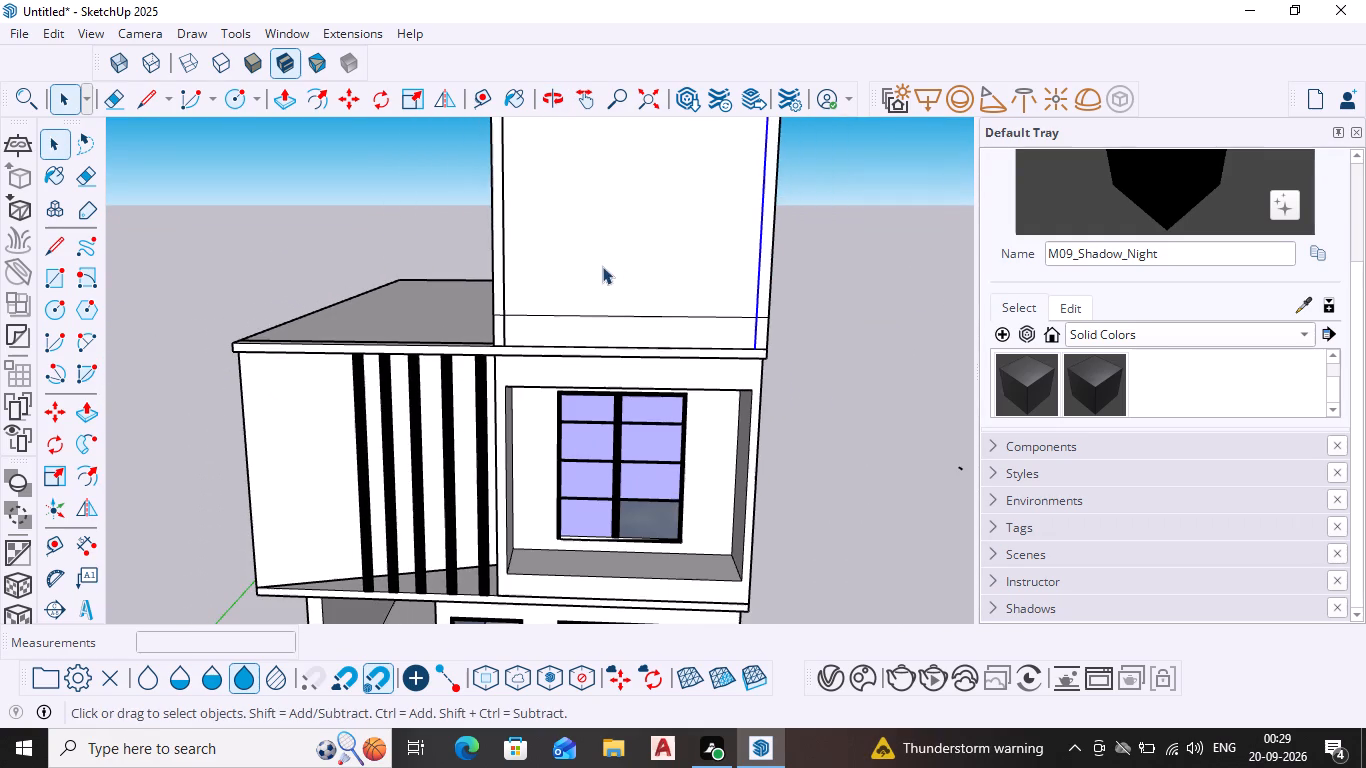
middle_click_drag(531, 239, 506, 408, "shift")
scroll(523, 227, "up", 8)
key("space")
left_click(447, 273)
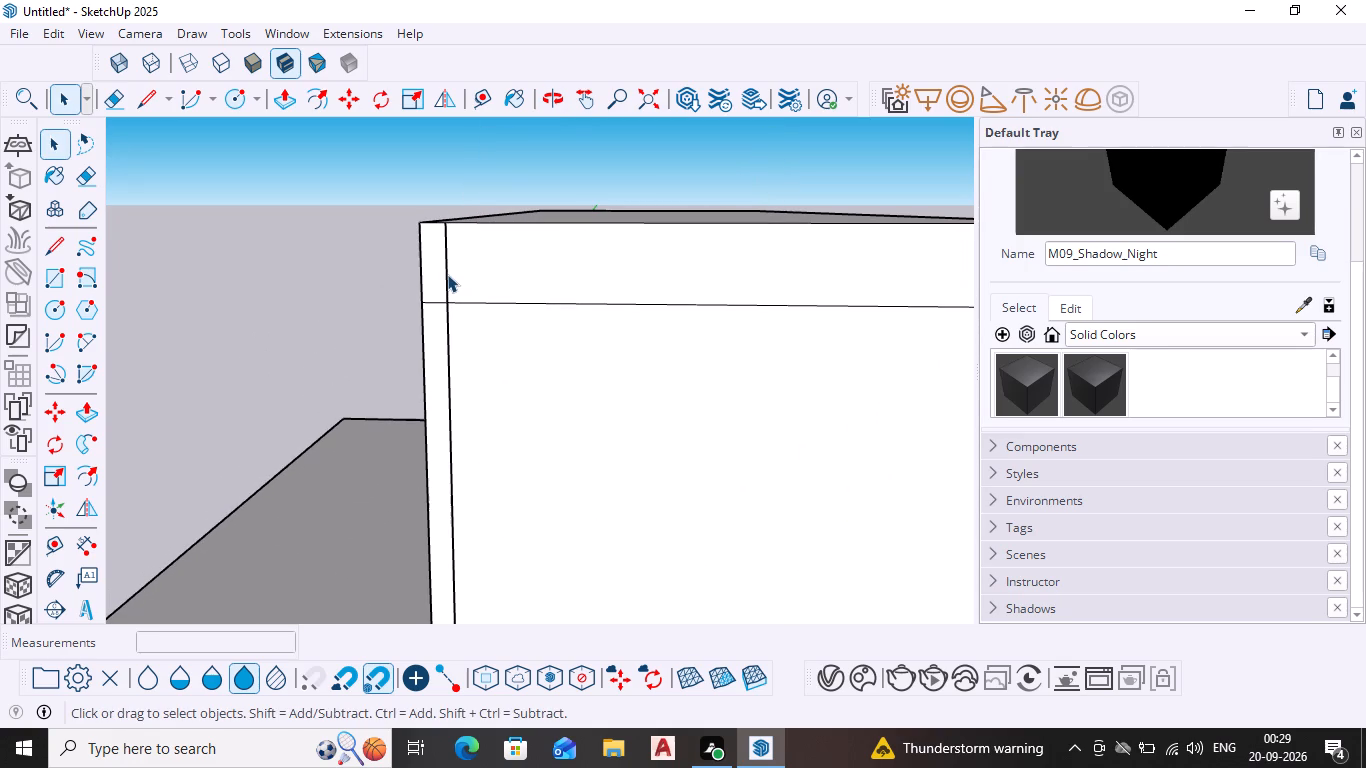
triple_click(447, 274)
double_click(447, 274)
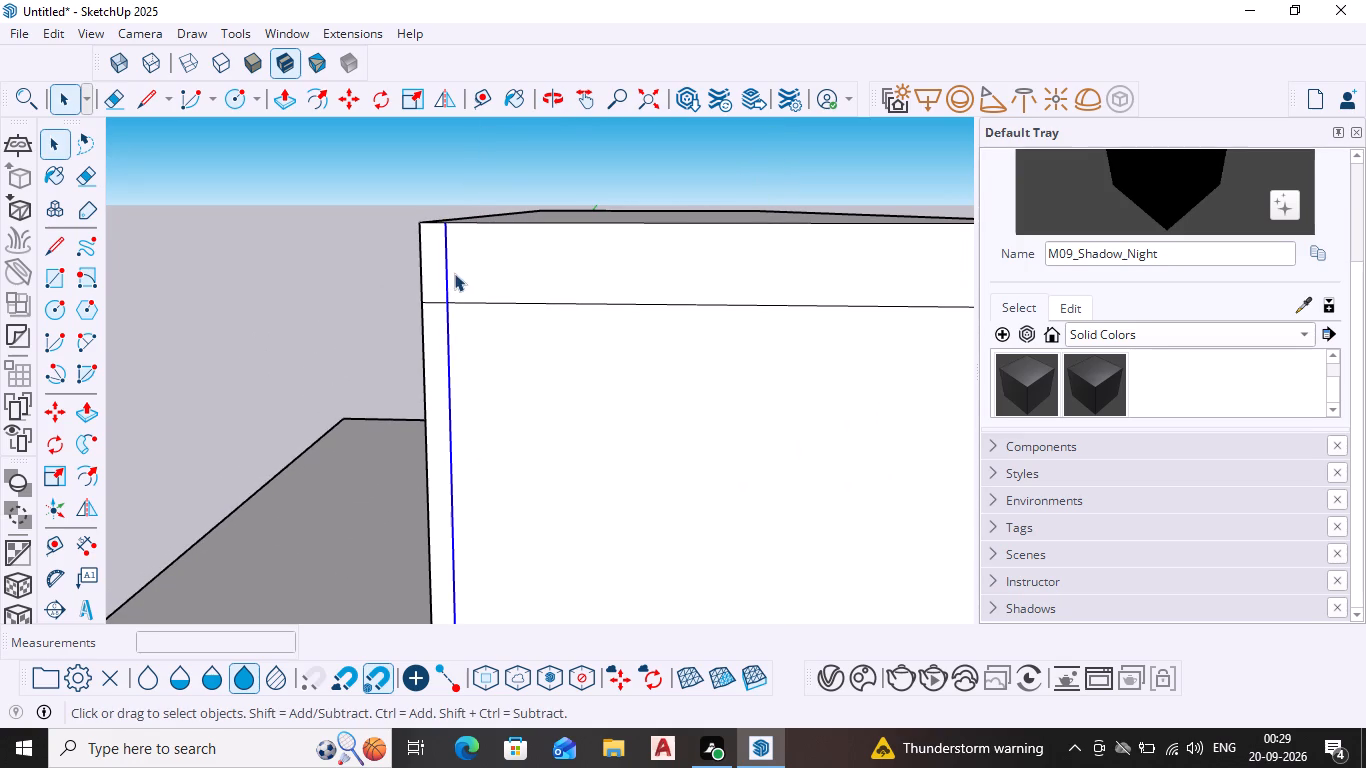
scroll(457, 273, "down", 8)
key("space")
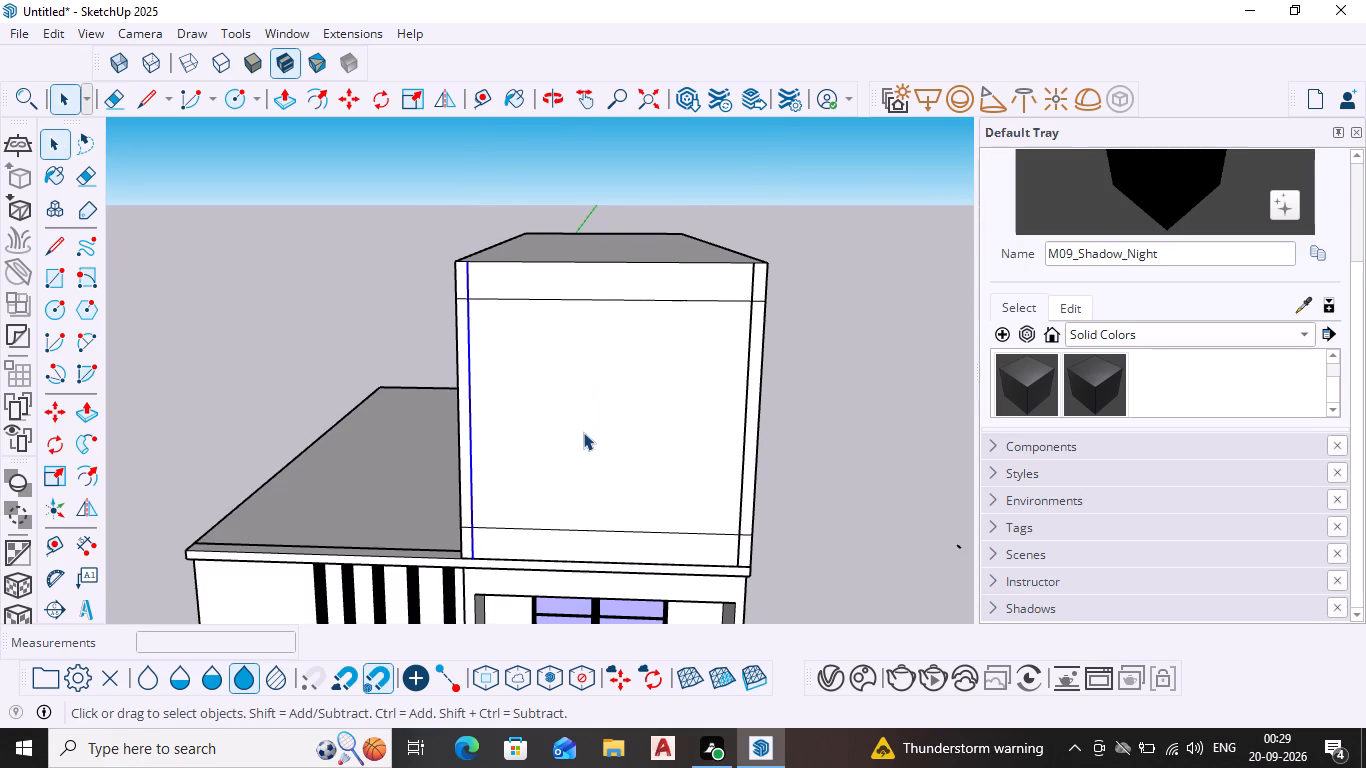
key("Escape")
key("space")
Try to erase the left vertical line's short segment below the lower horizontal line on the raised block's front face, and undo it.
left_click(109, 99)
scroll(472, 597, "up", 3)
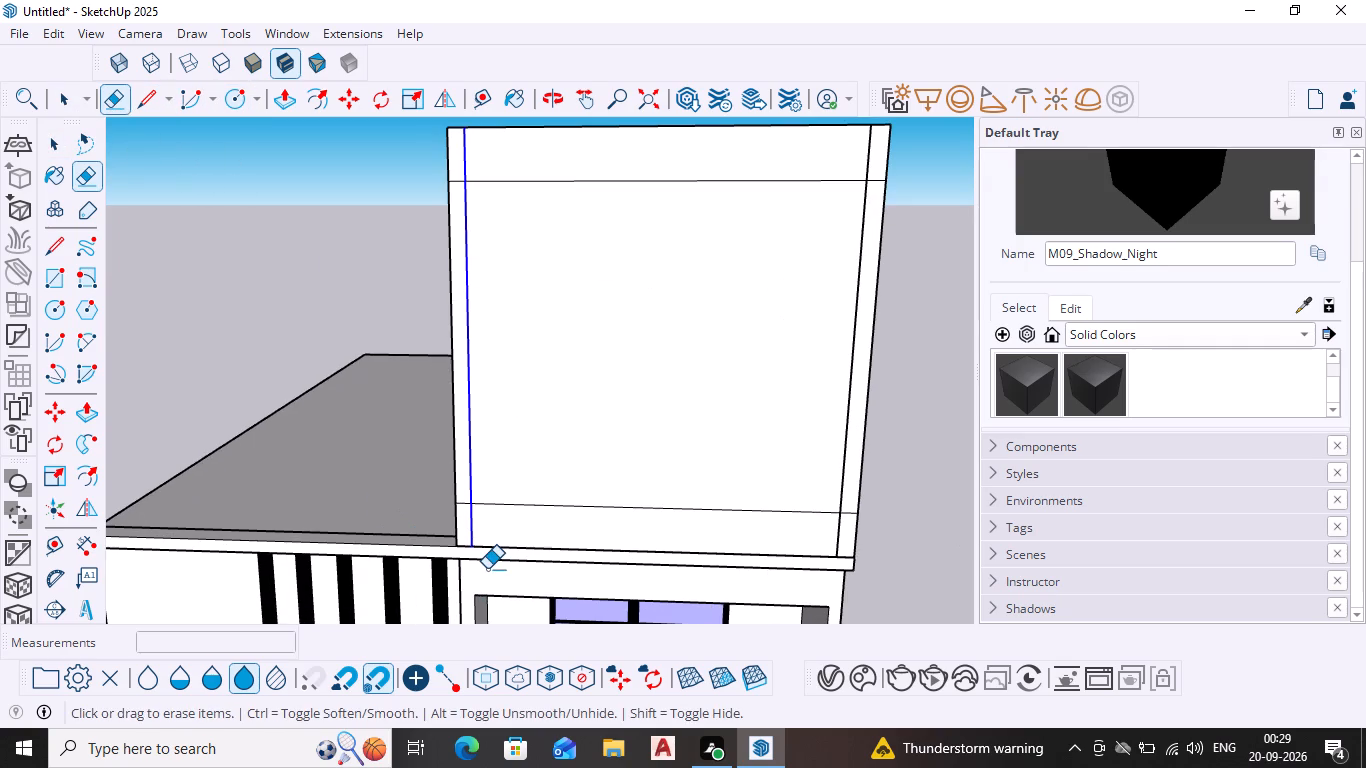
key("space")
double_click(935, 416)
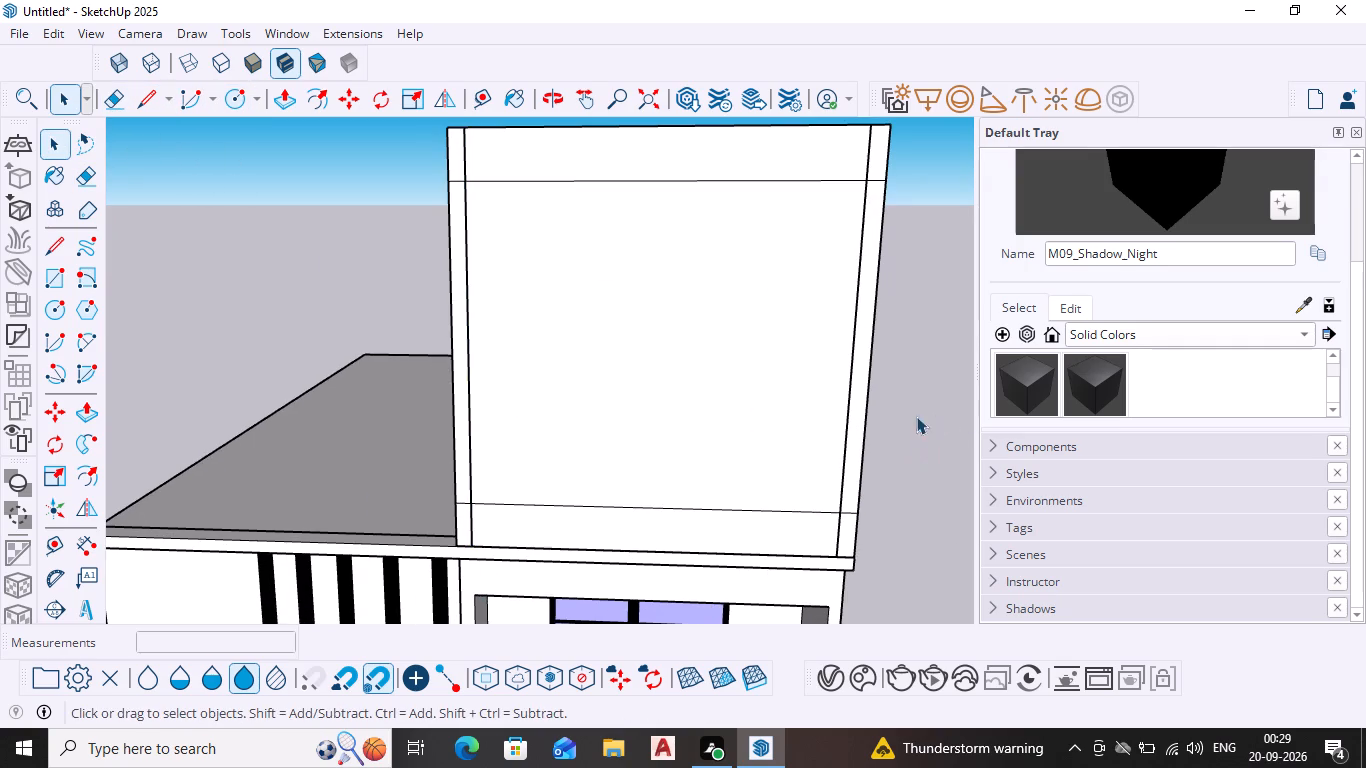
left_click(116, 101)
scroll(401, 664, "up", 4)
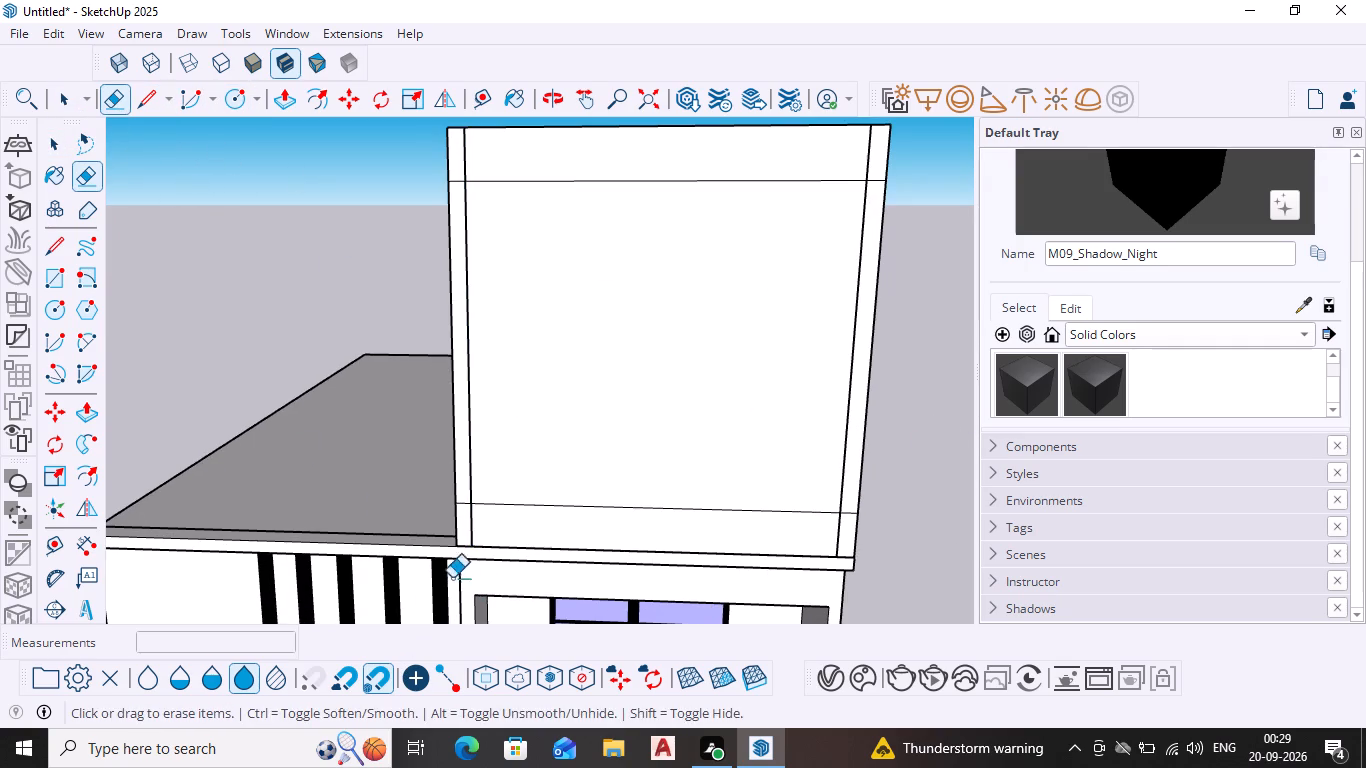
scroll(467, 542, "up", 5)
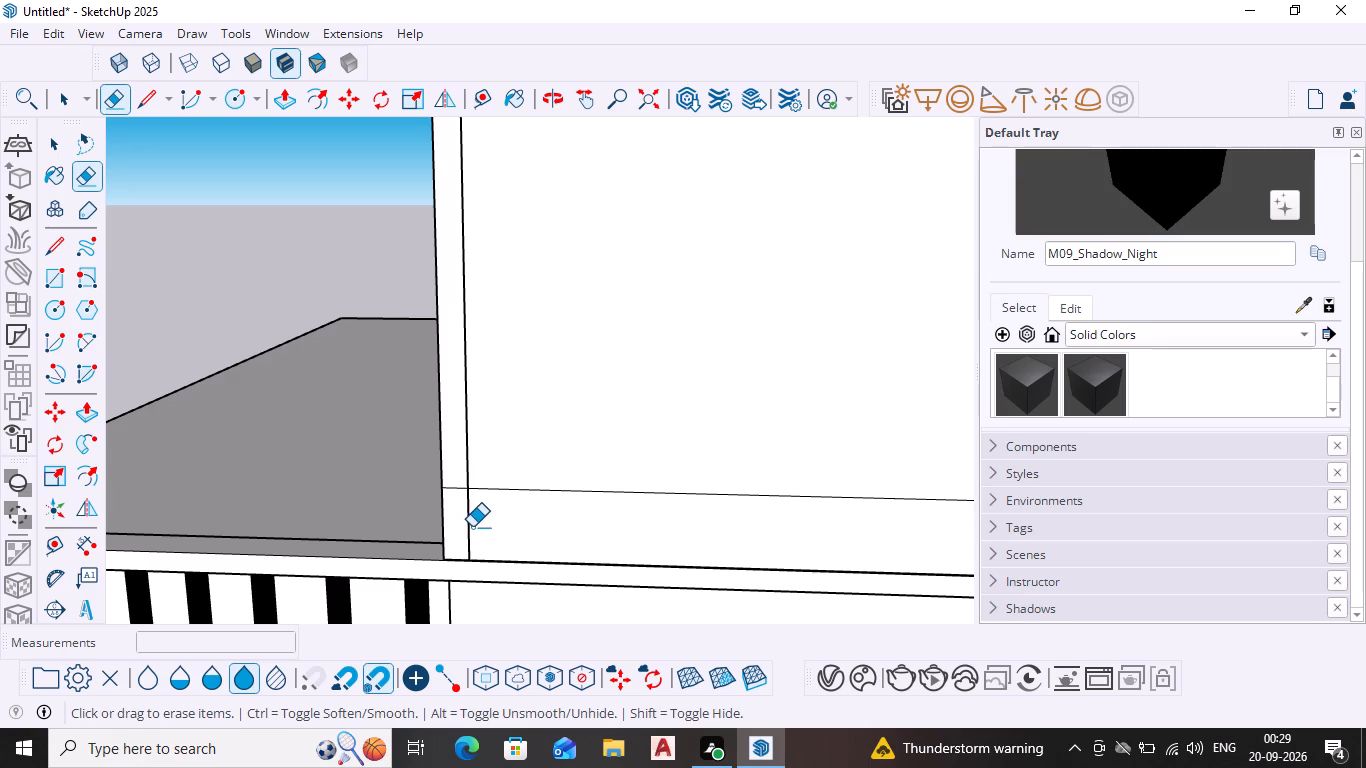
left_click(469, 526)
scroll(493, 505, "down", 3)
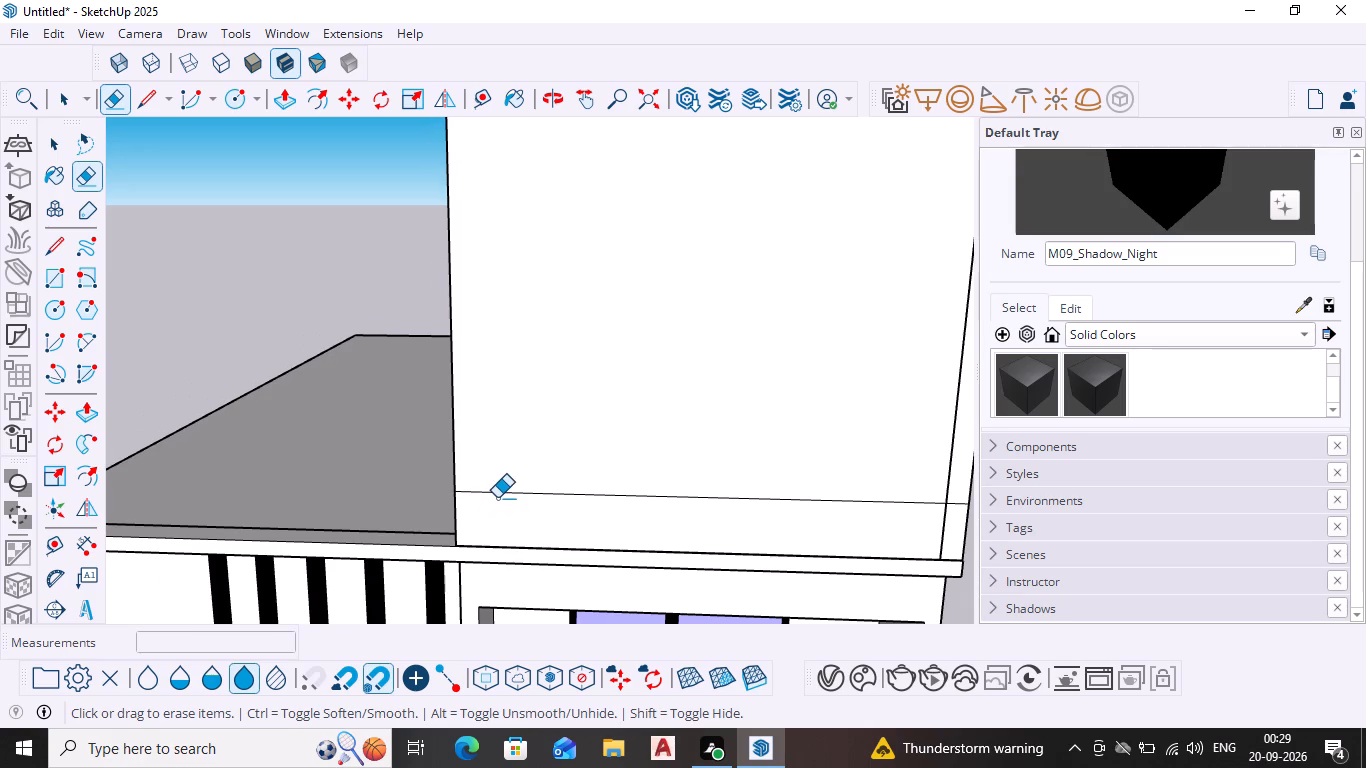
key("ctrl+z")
Examine whether the border lines and central face of the raised block's front are split at their crossings by selecting each one.
scroll(472, 493, "up", 3)
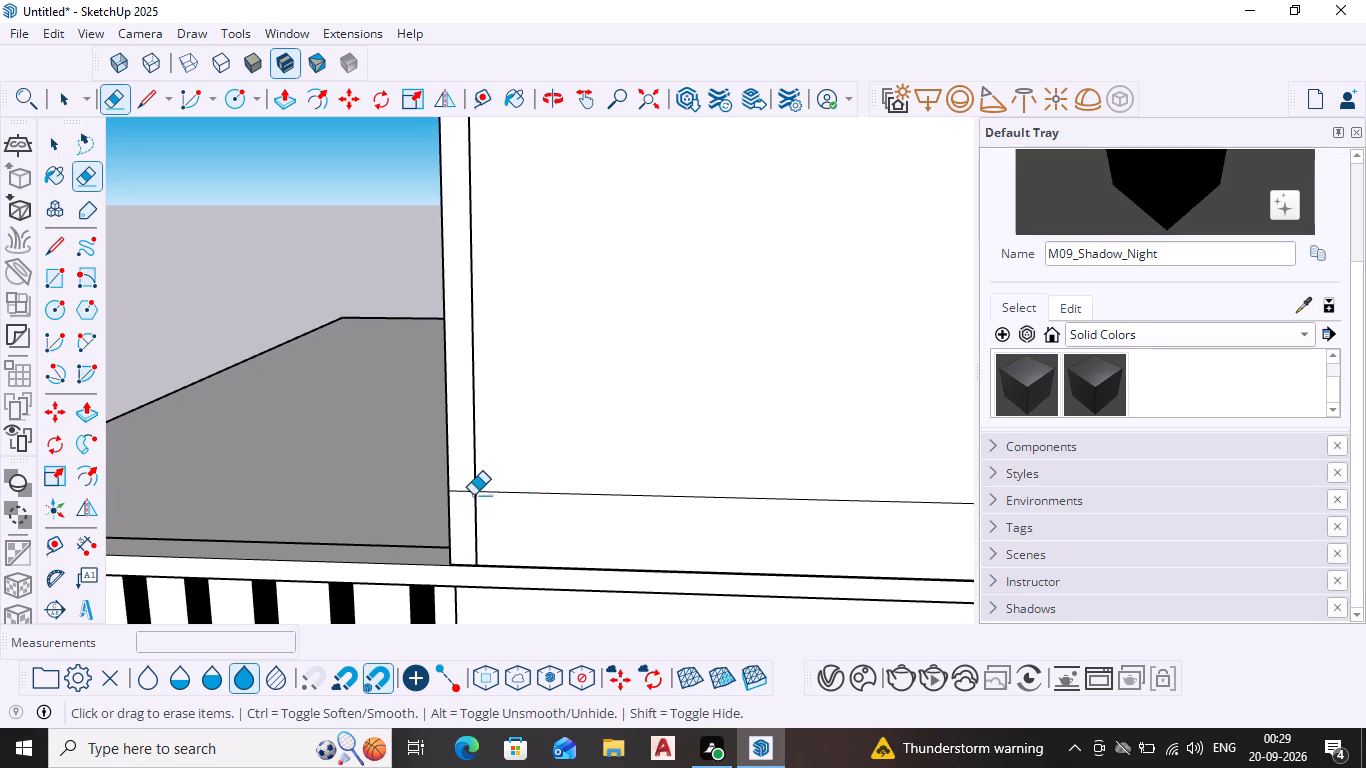
key("space")
left_click(474, 534)
scroll(474, 513, "up", 5)
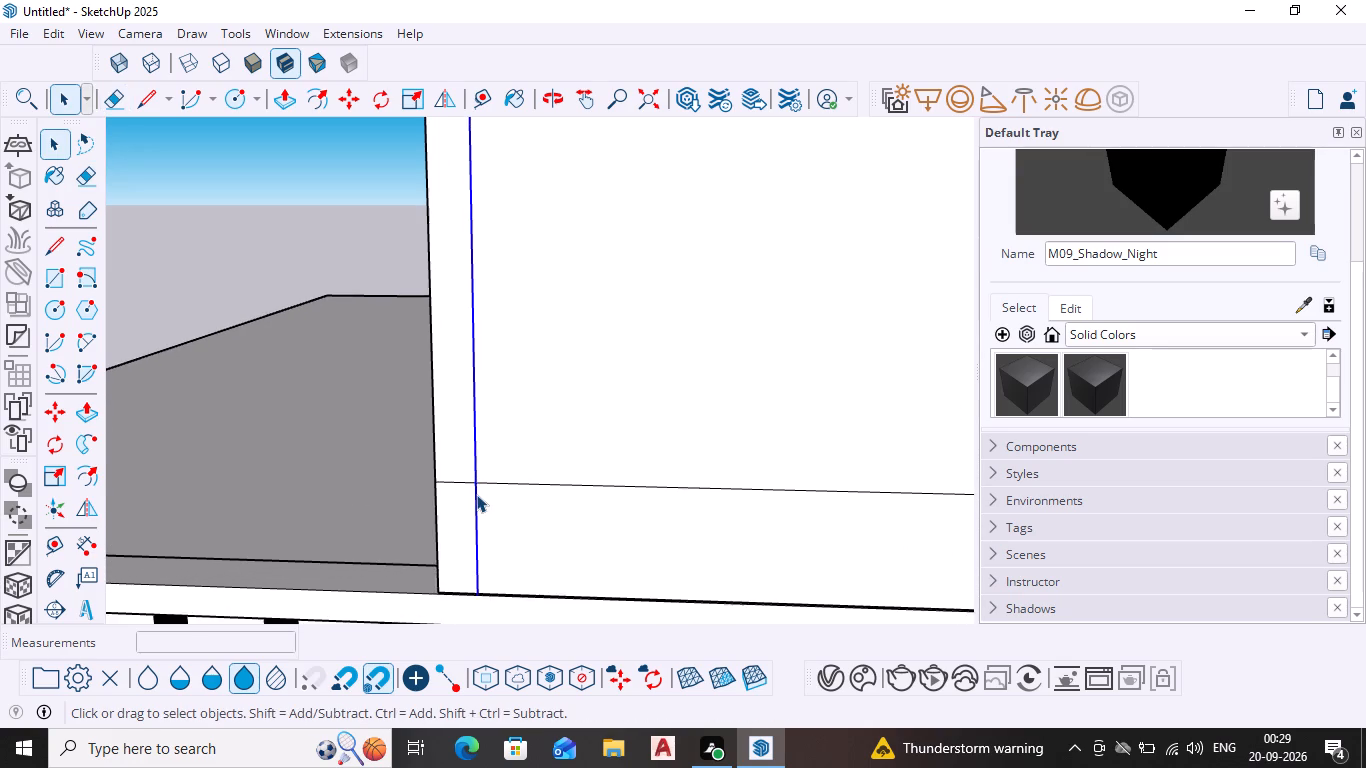
scroll(476, 494, "up", 6)
scroll(476, 479, "down", 9)
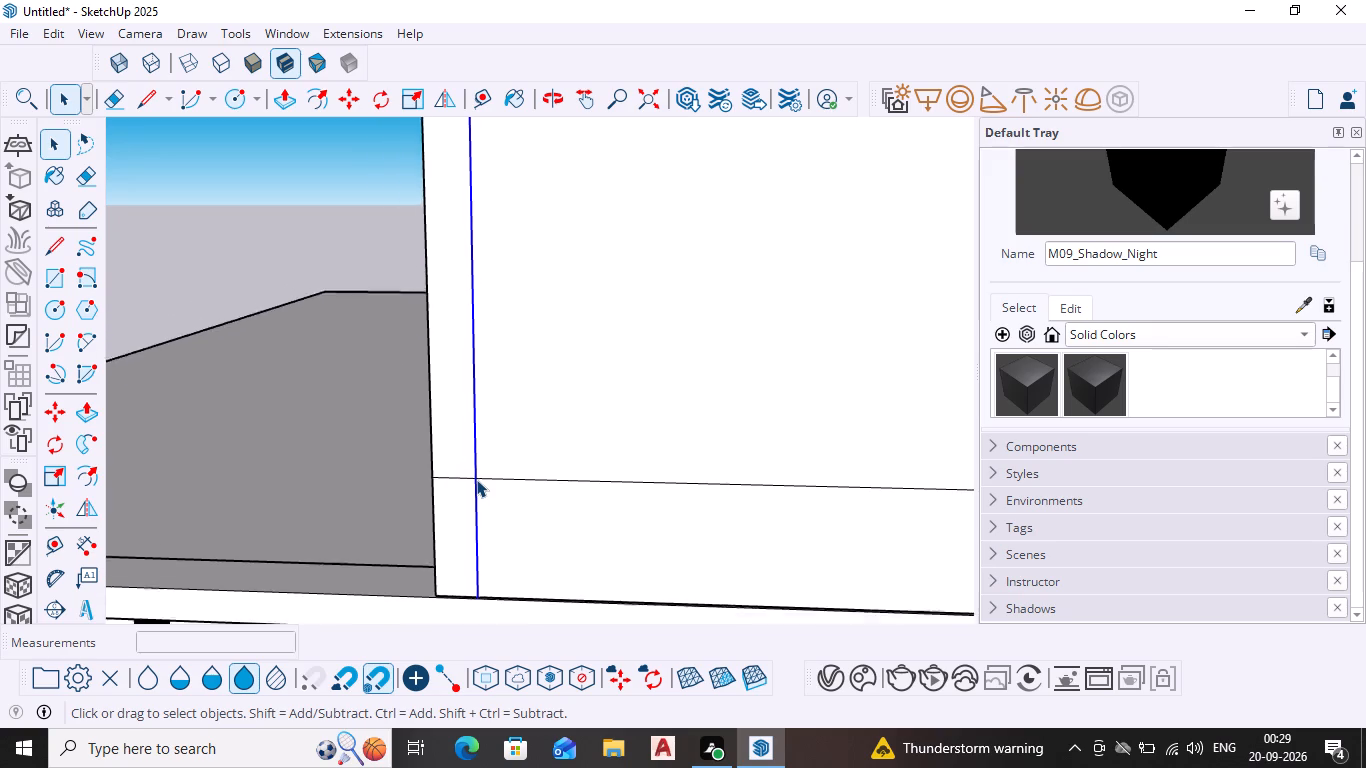
scroll(476, 479, "down", 3)
key("Escape")
key("space")
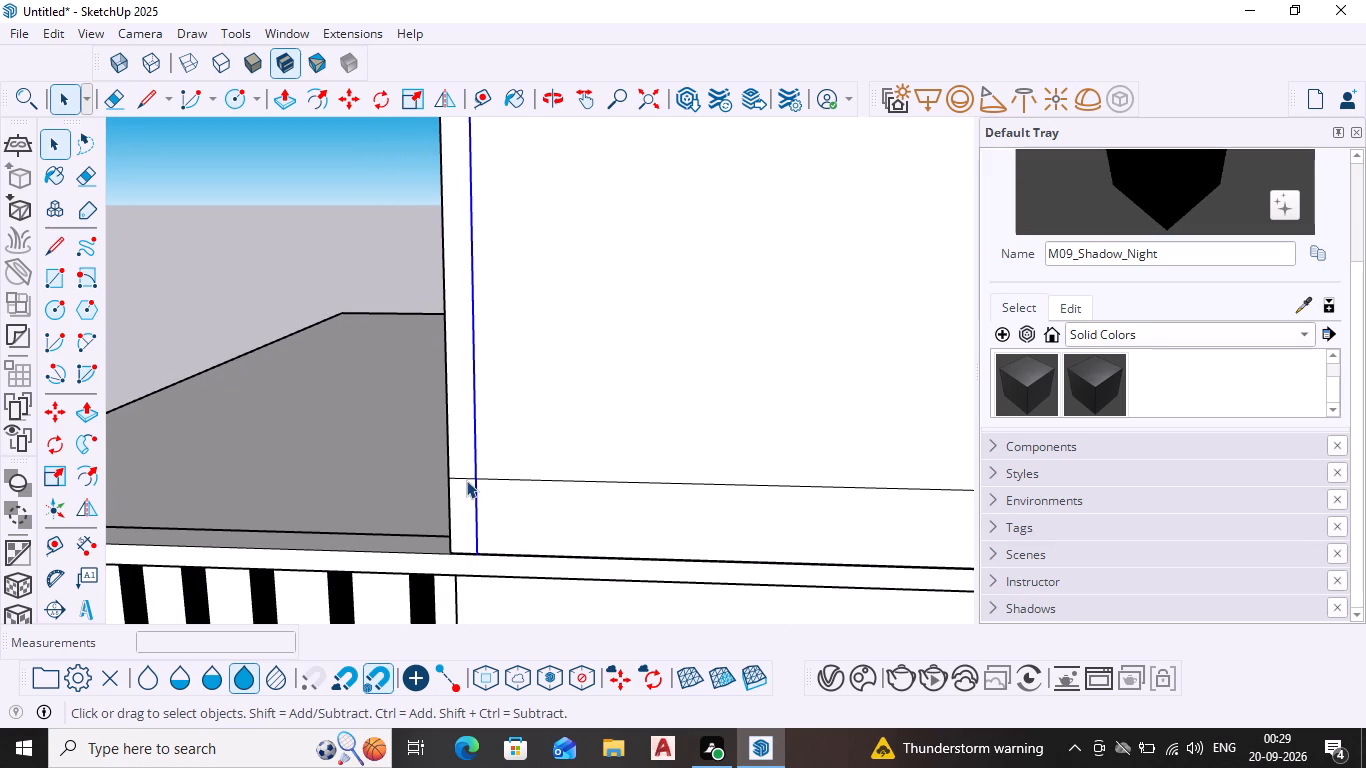
left_click(465, 475)
left_click(463, 480)
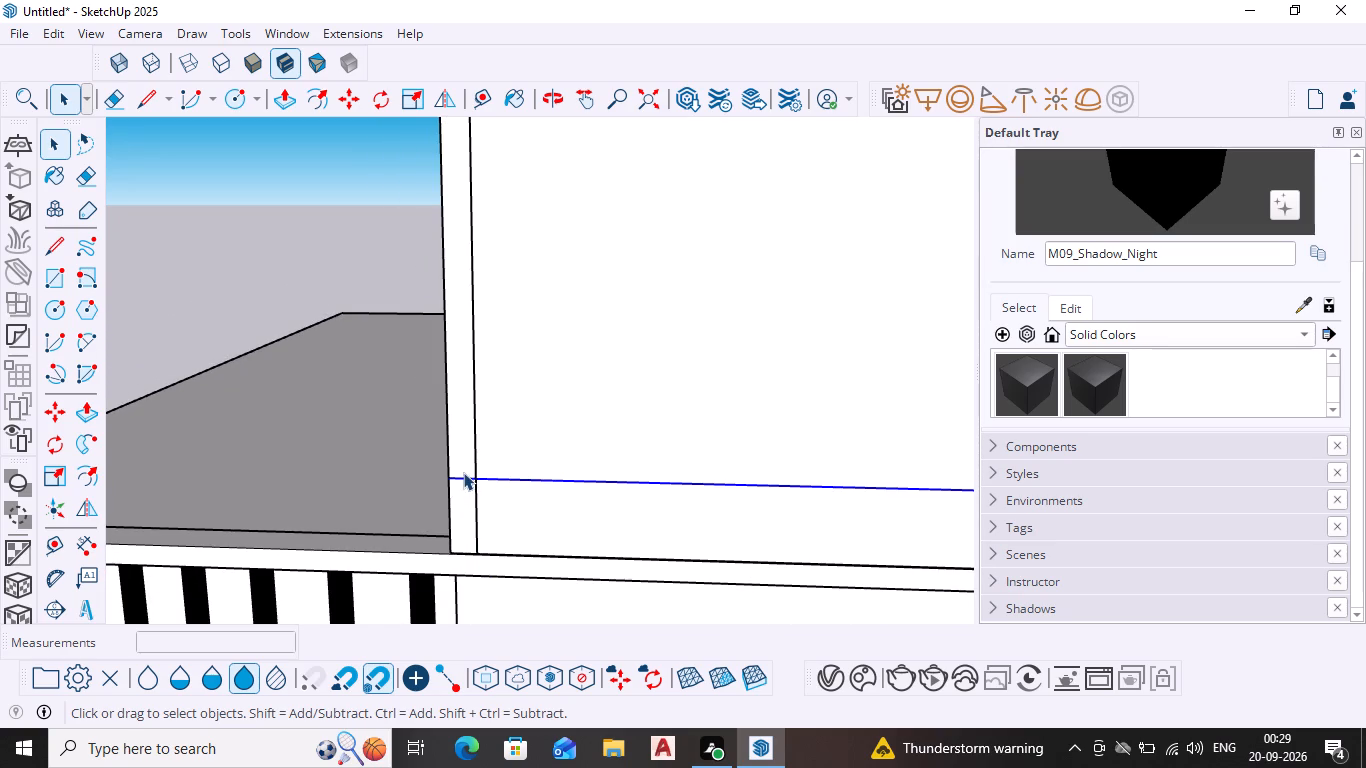
left_click(462, 475)
left_click(462, 480)
scroll(538, 415, "down", 10)
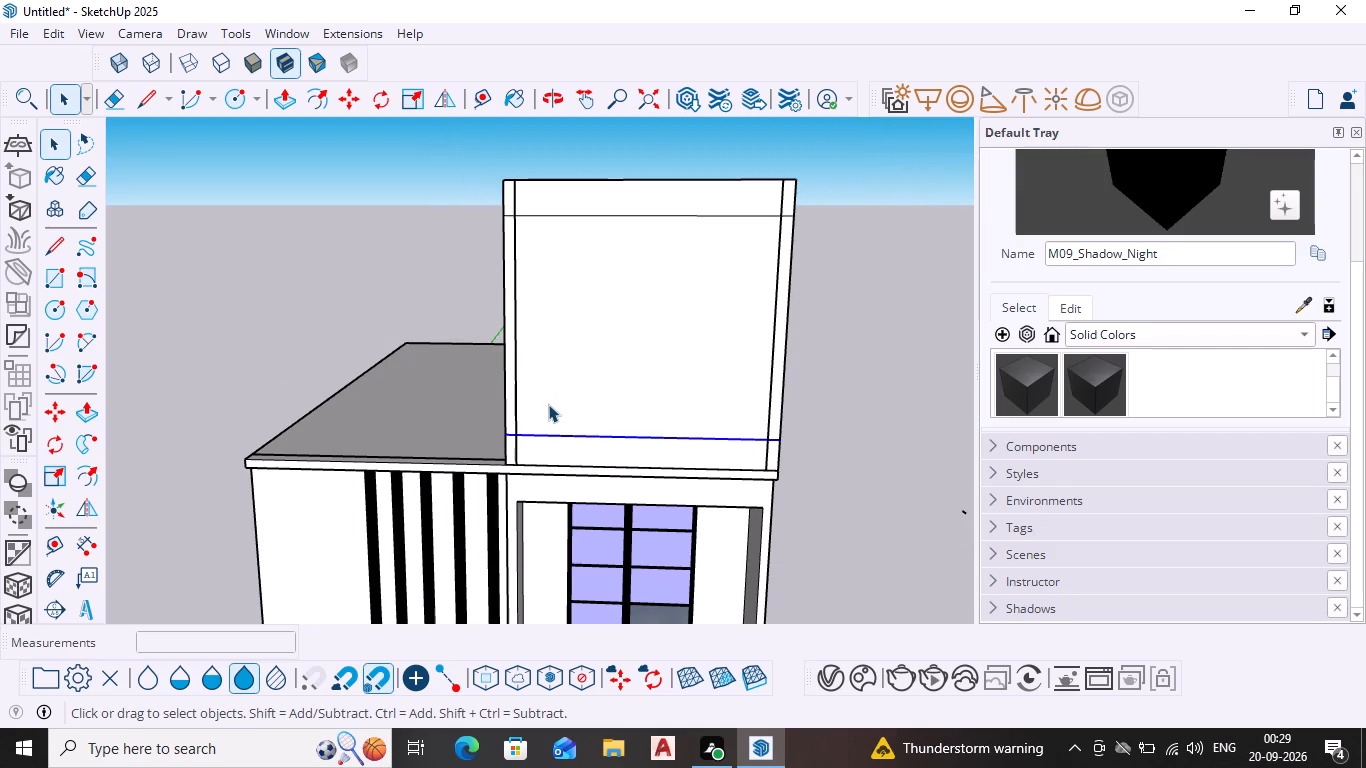
key("space")
key("Escape")
key("space")
scroll(715, 435, "down", 1)
left_click(666, 407)
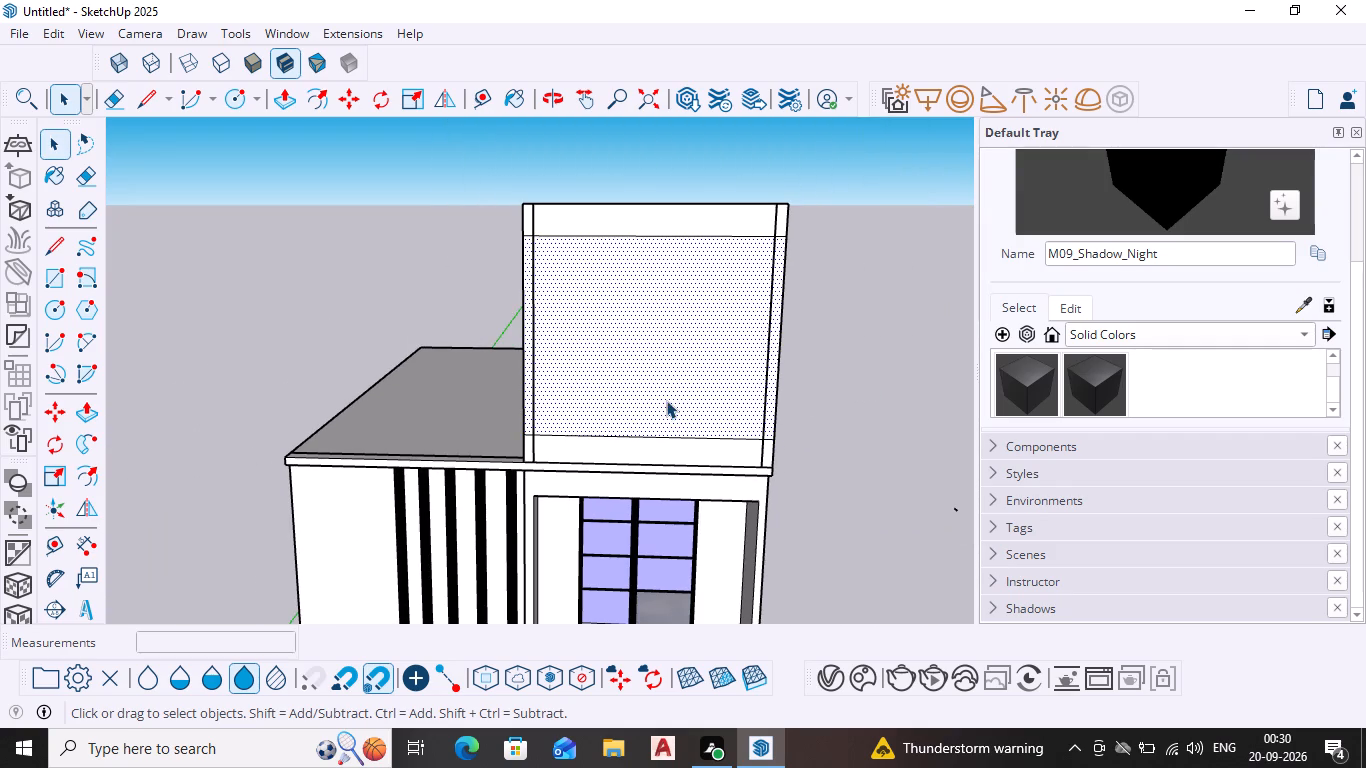
scroll(788, 219, "up", 6)
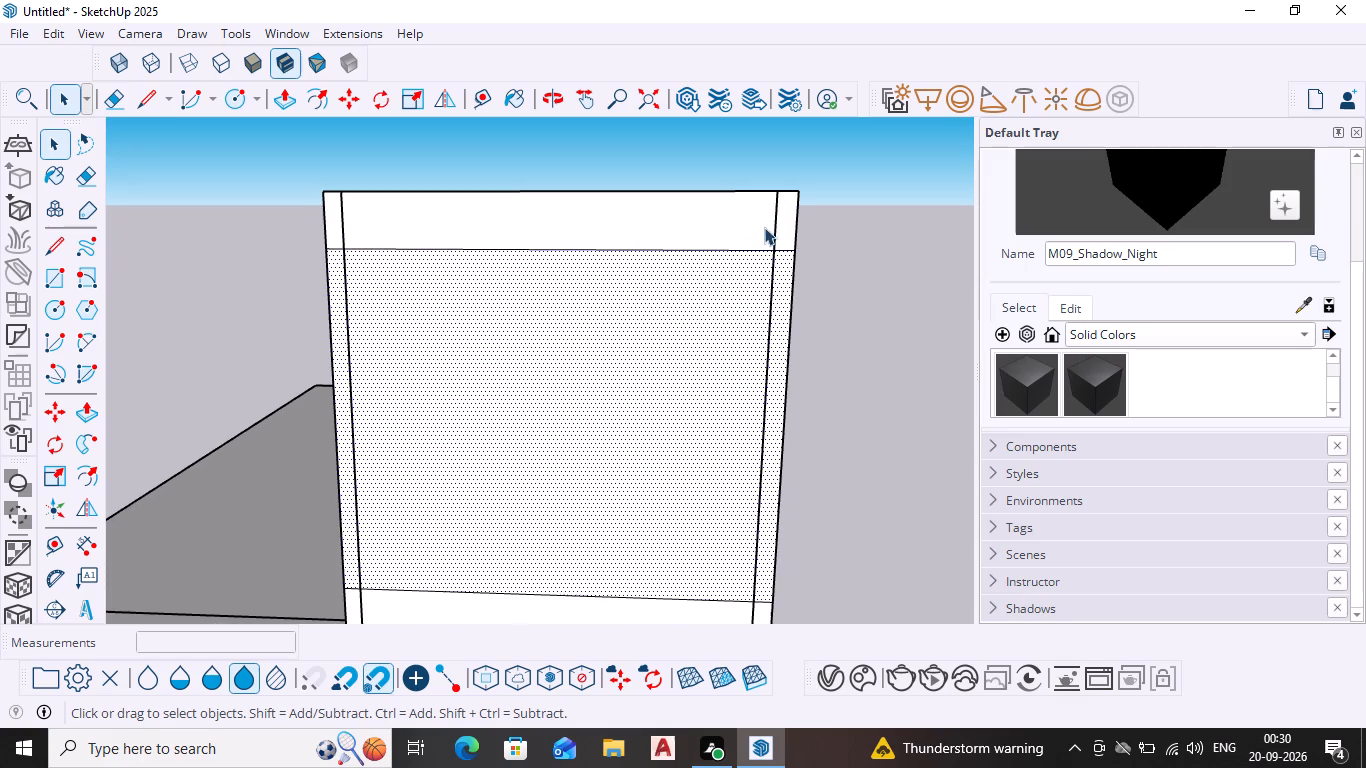
left_click(774, 227)
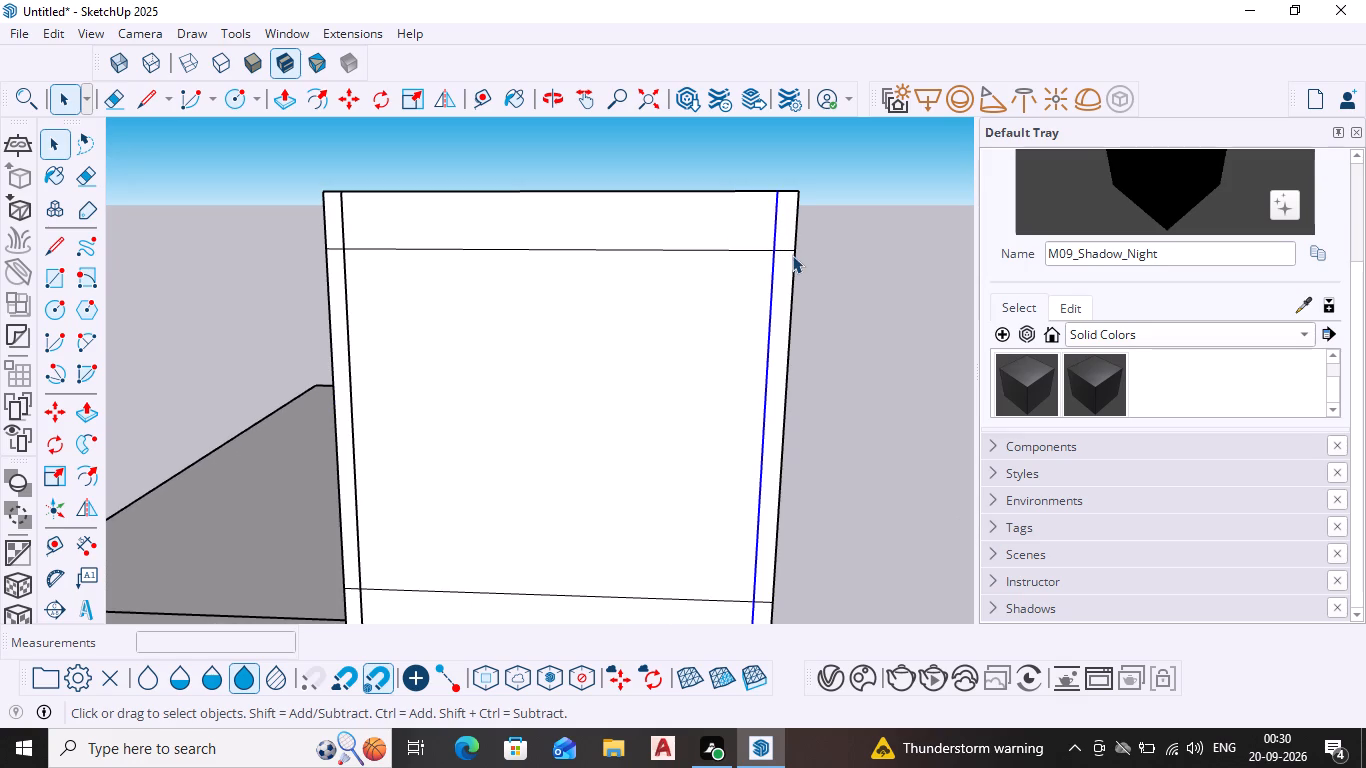
left_click(788, 250)
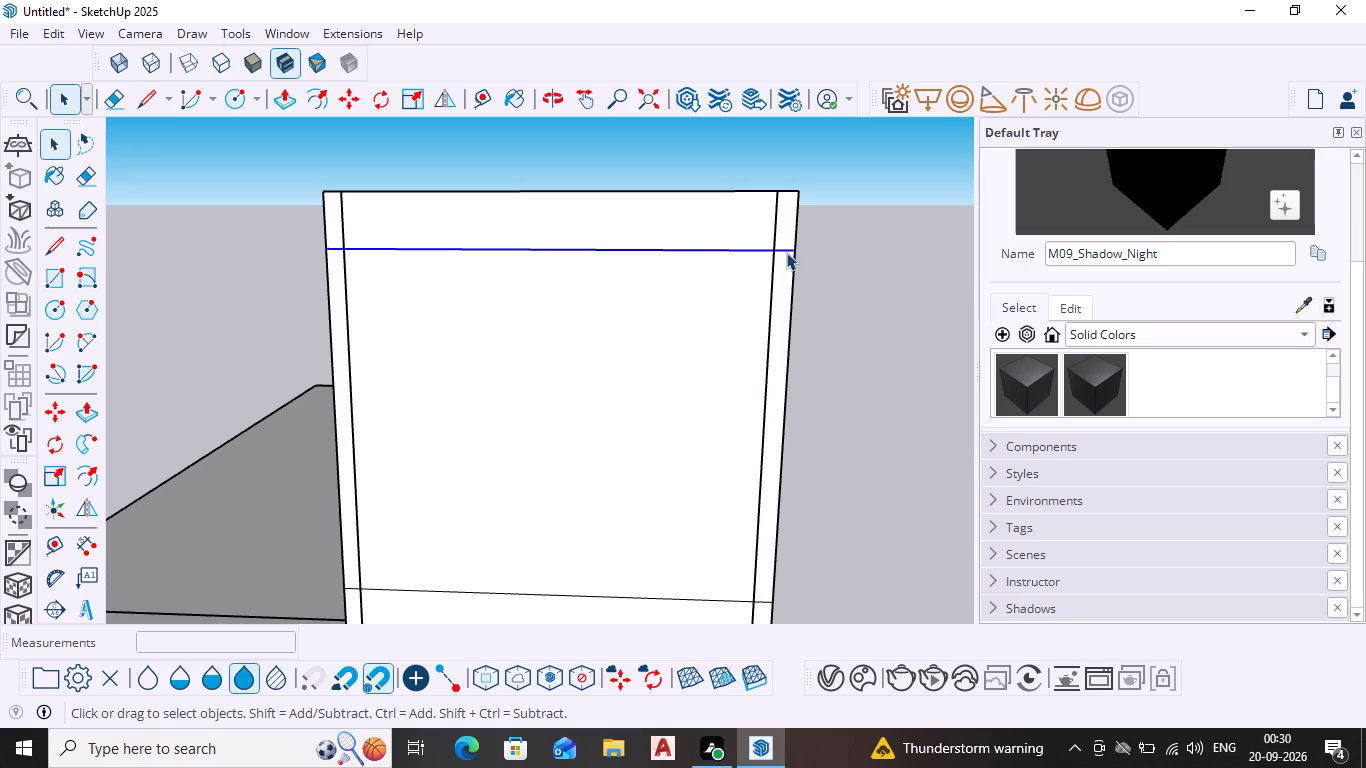
key("space")
scroll(622, 355, "down", 5)
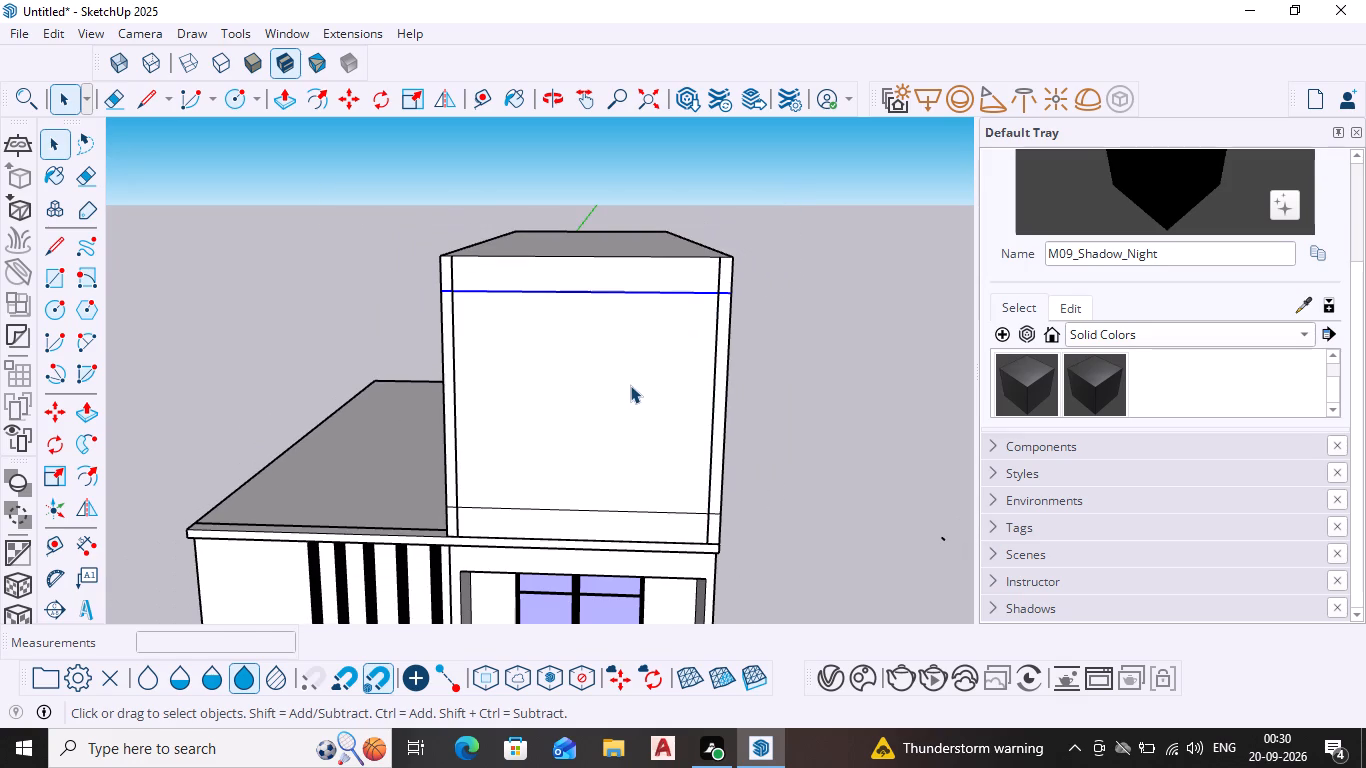
left_click(630, 385)
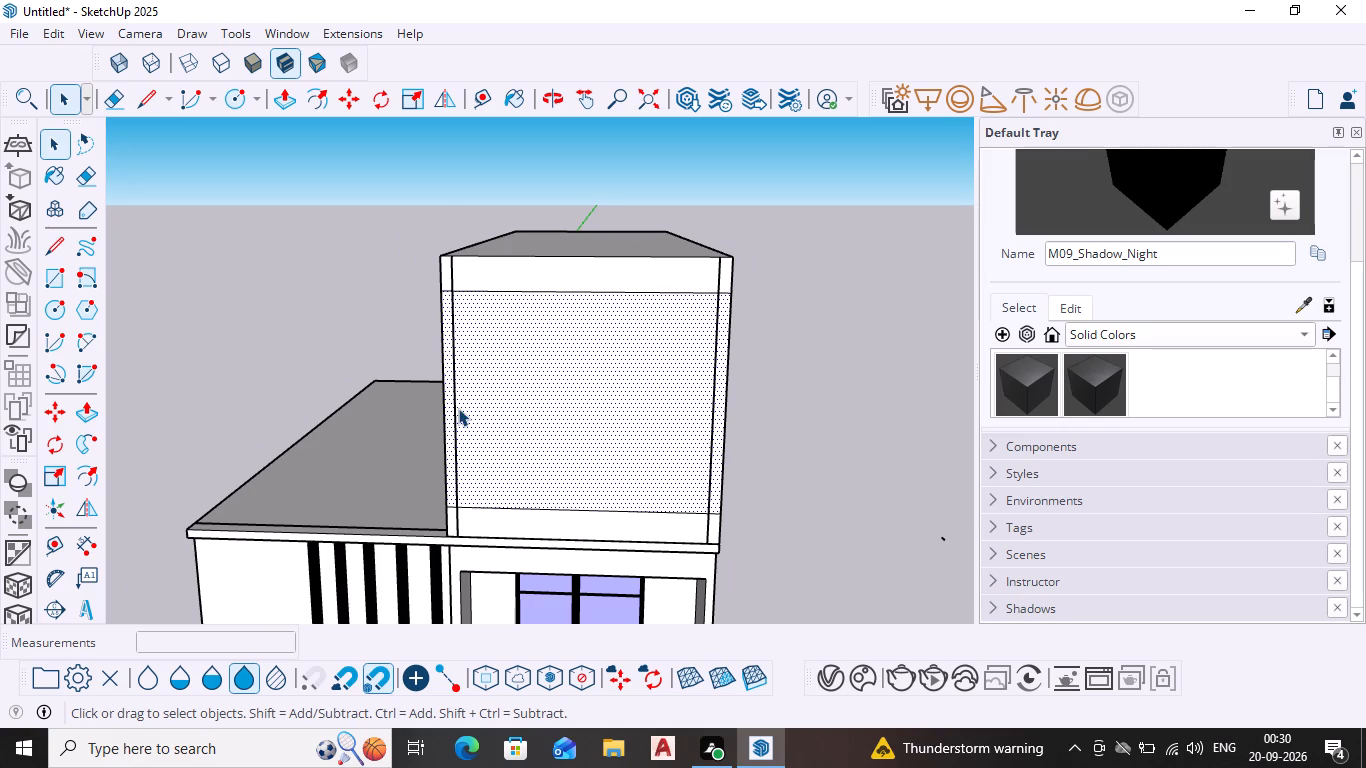
Retrace the inner panel's outline with lines between the border-line crossings on the raised block's front face.
scroll(709, 514, "up", 2)
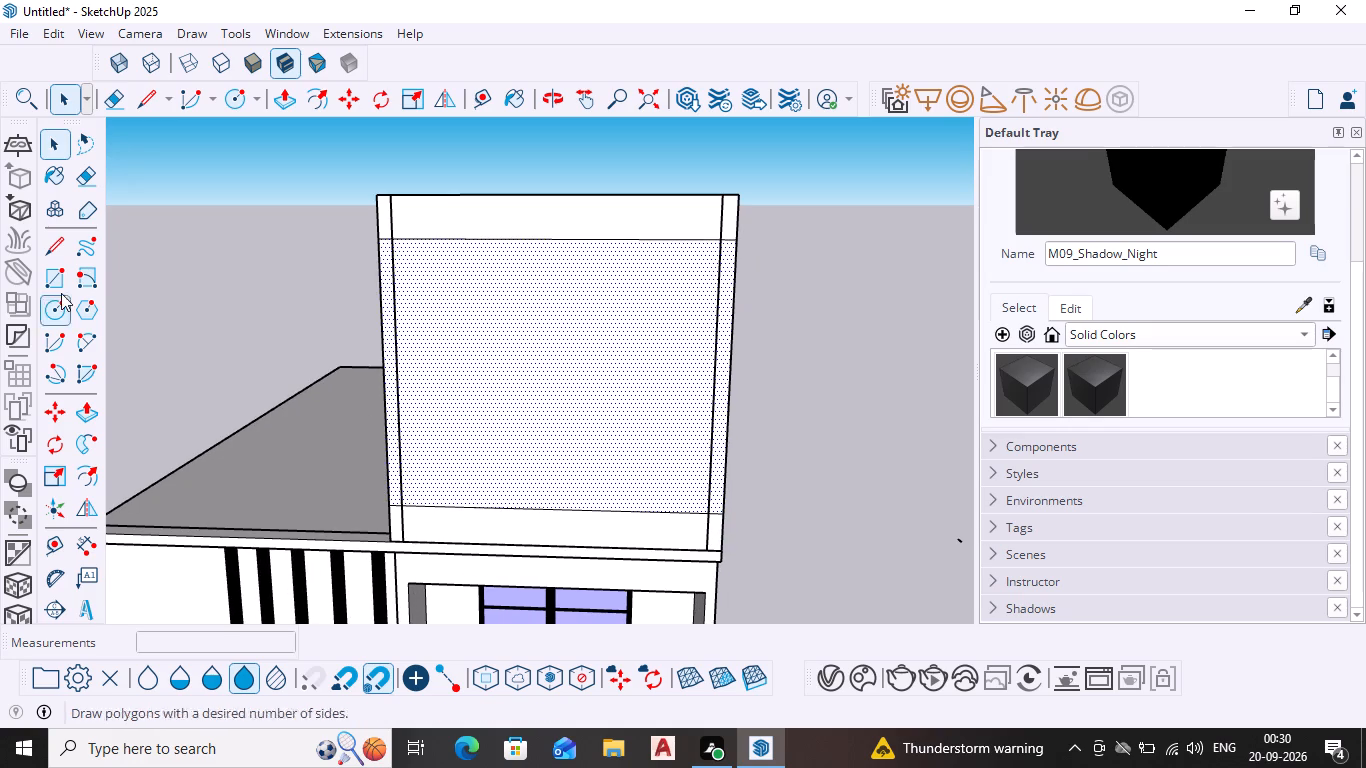
left_click(52, 251)
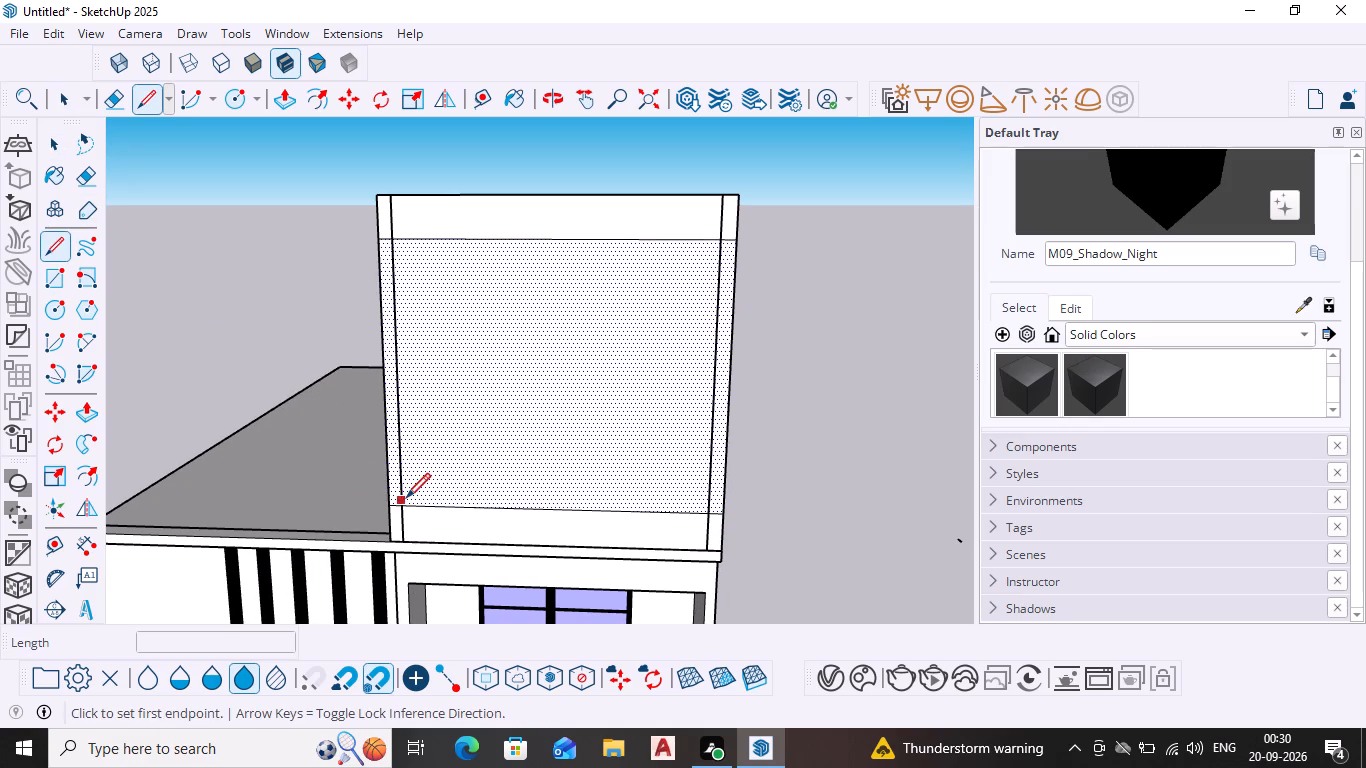
left_click(402, 509)
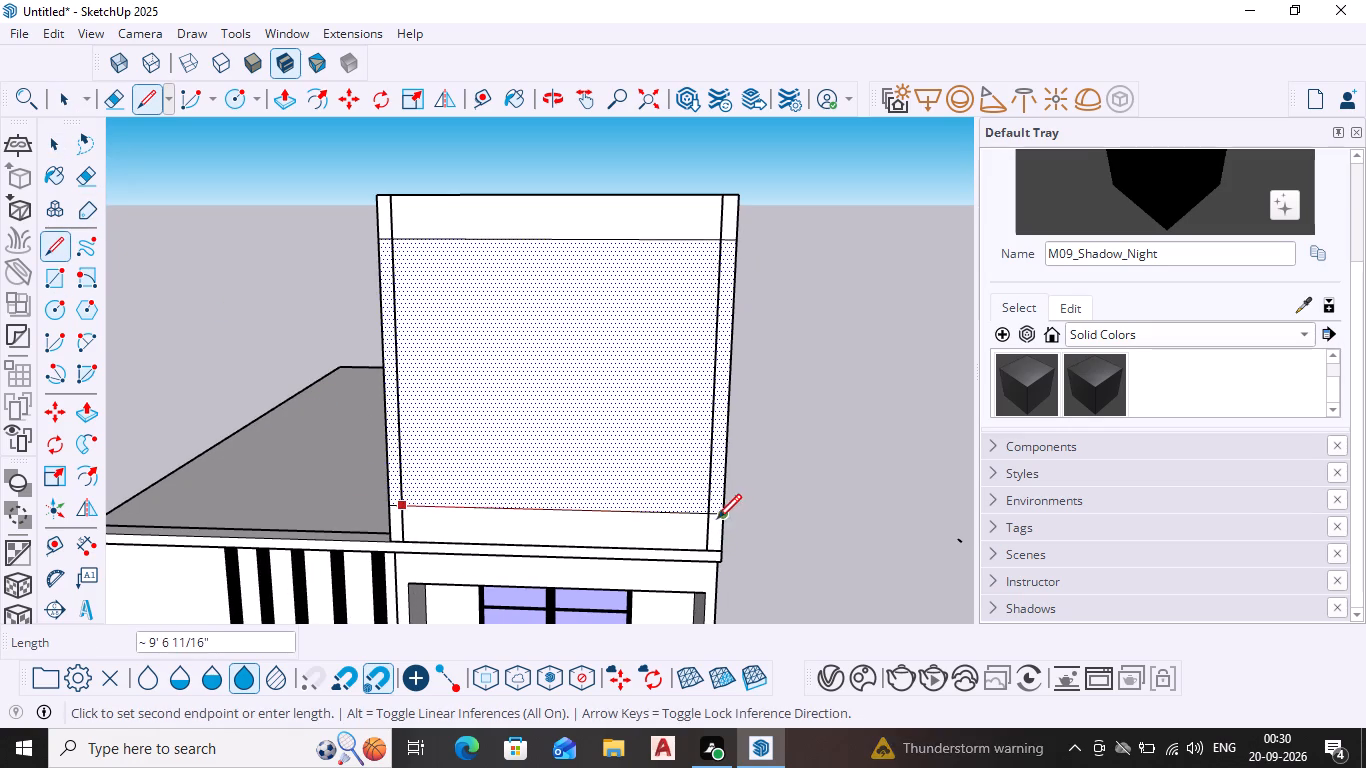
left_click(709, 518)
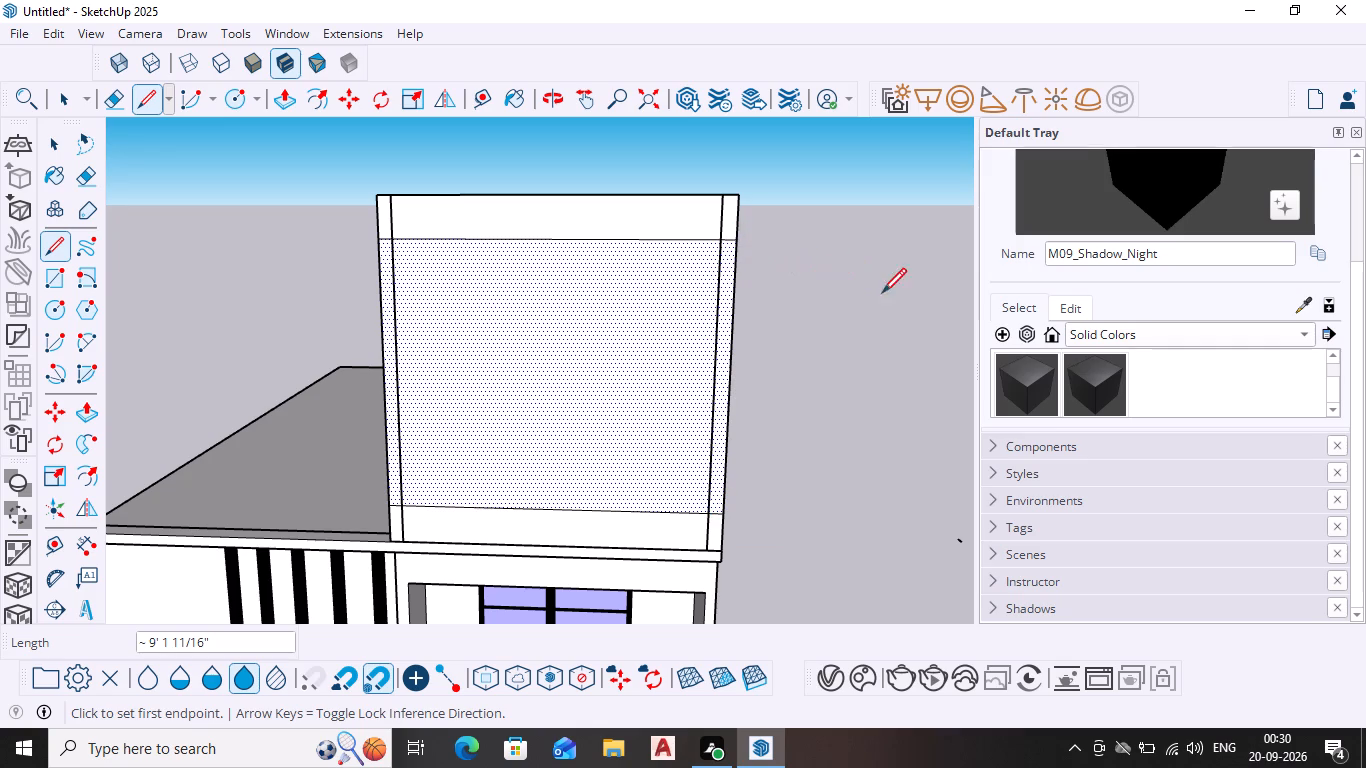
left_click(711, 517)
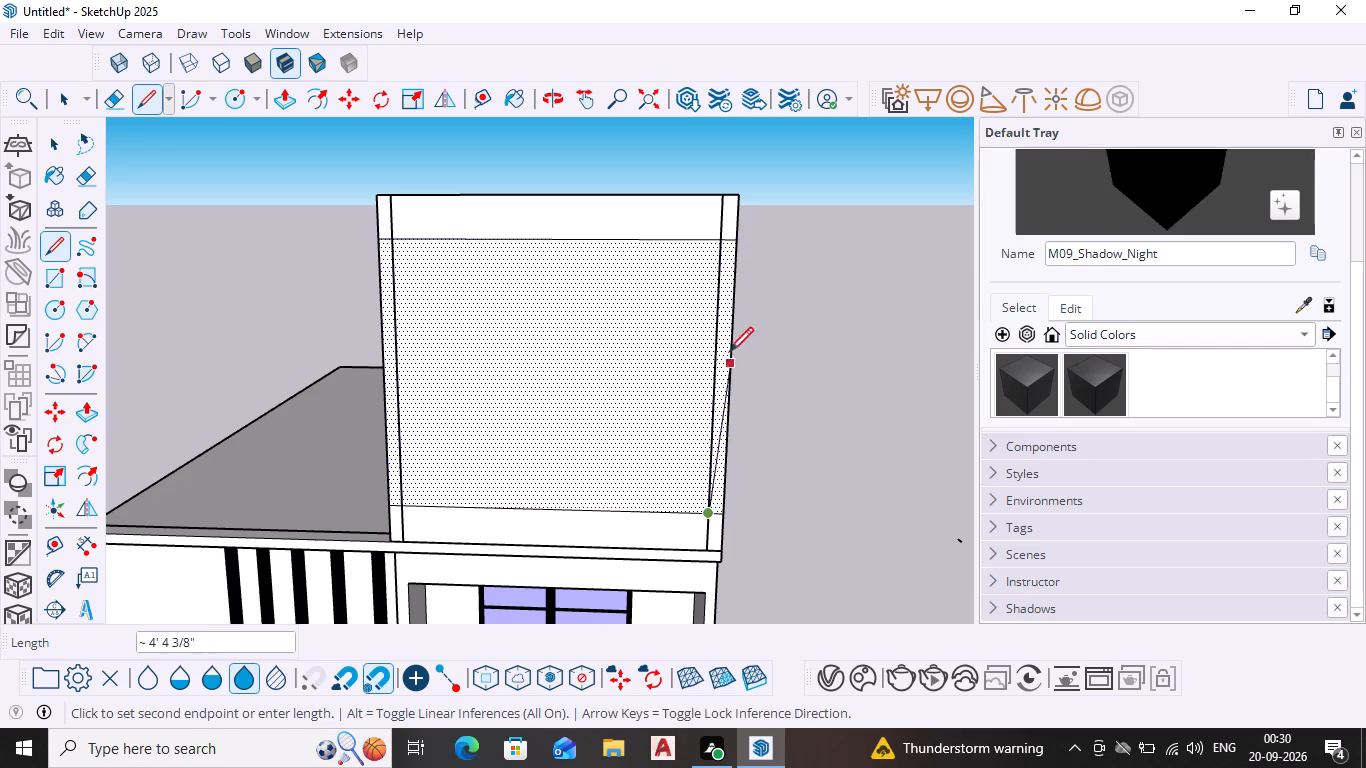
left_click(724, 245)
left_click(395, 240)
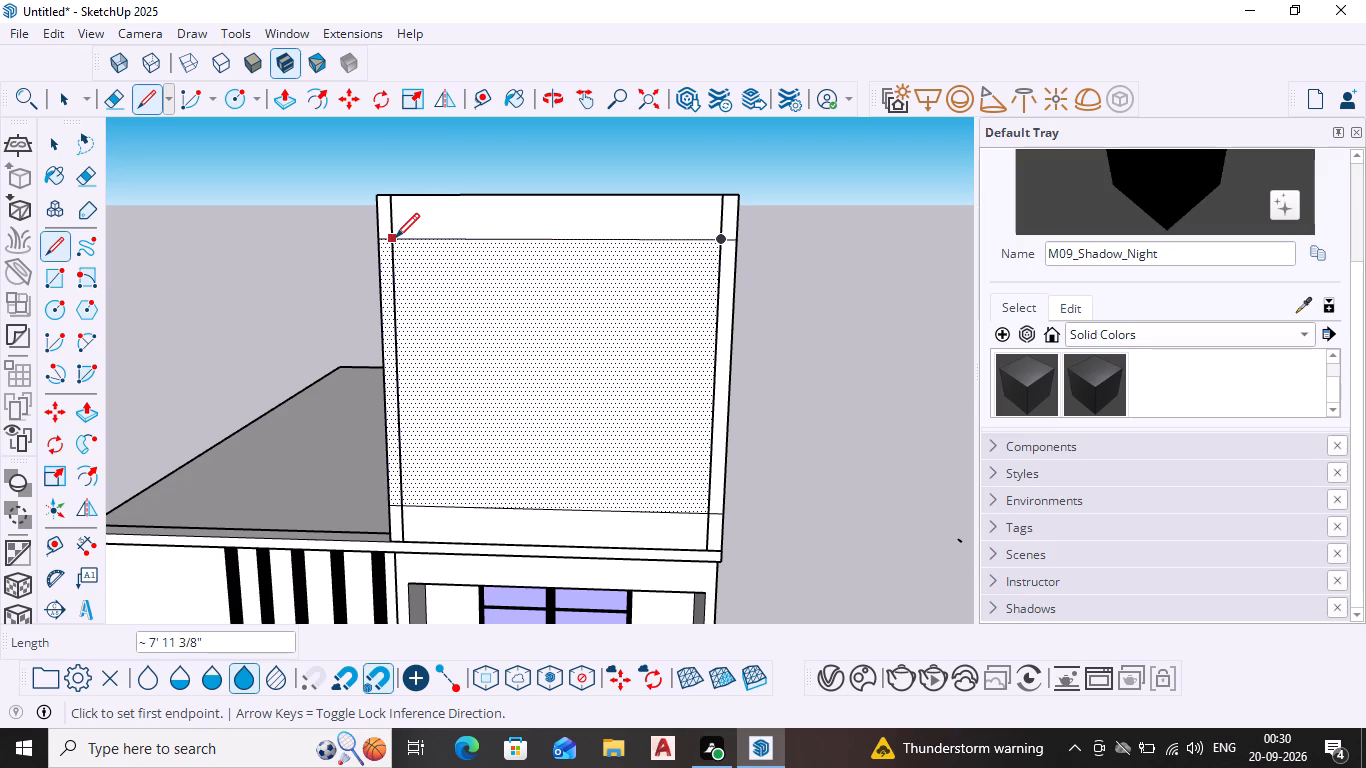
left_click(398, 504)
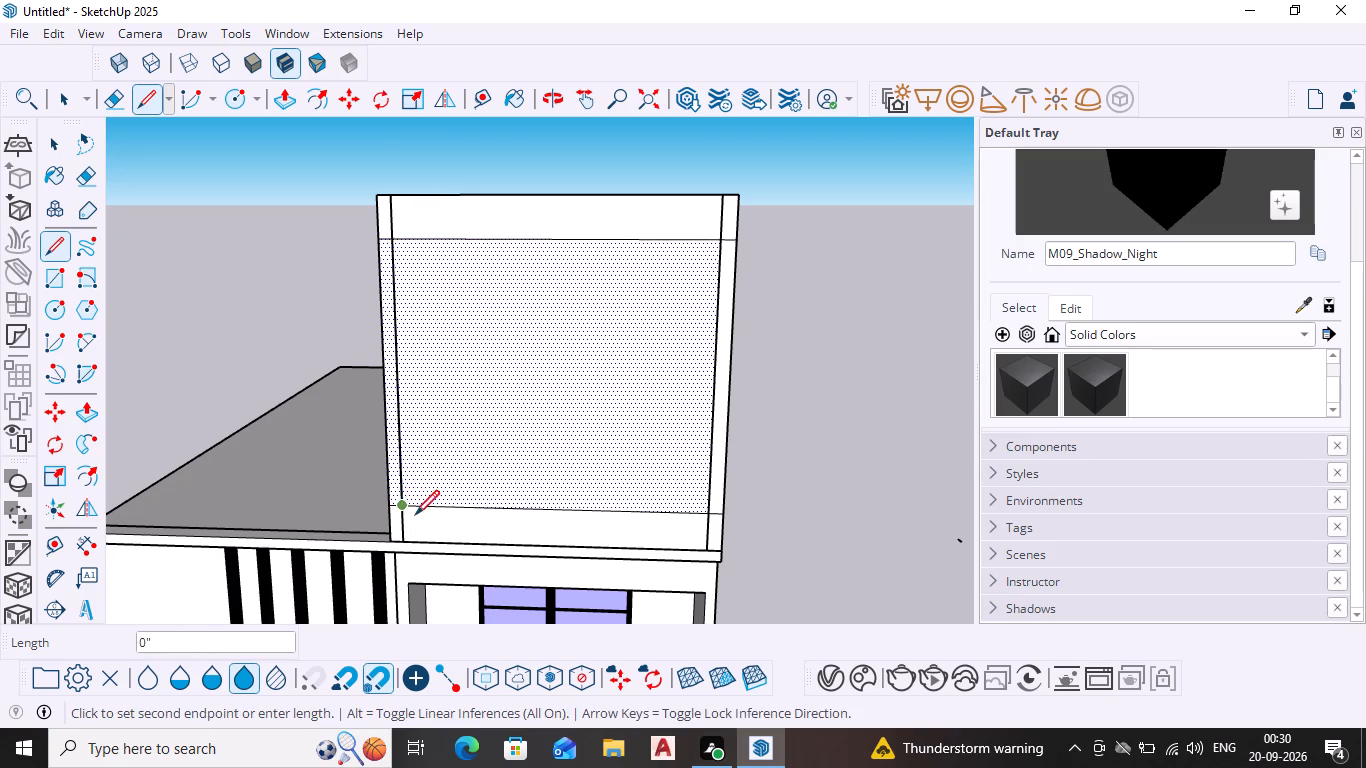
left_click(709, 518)
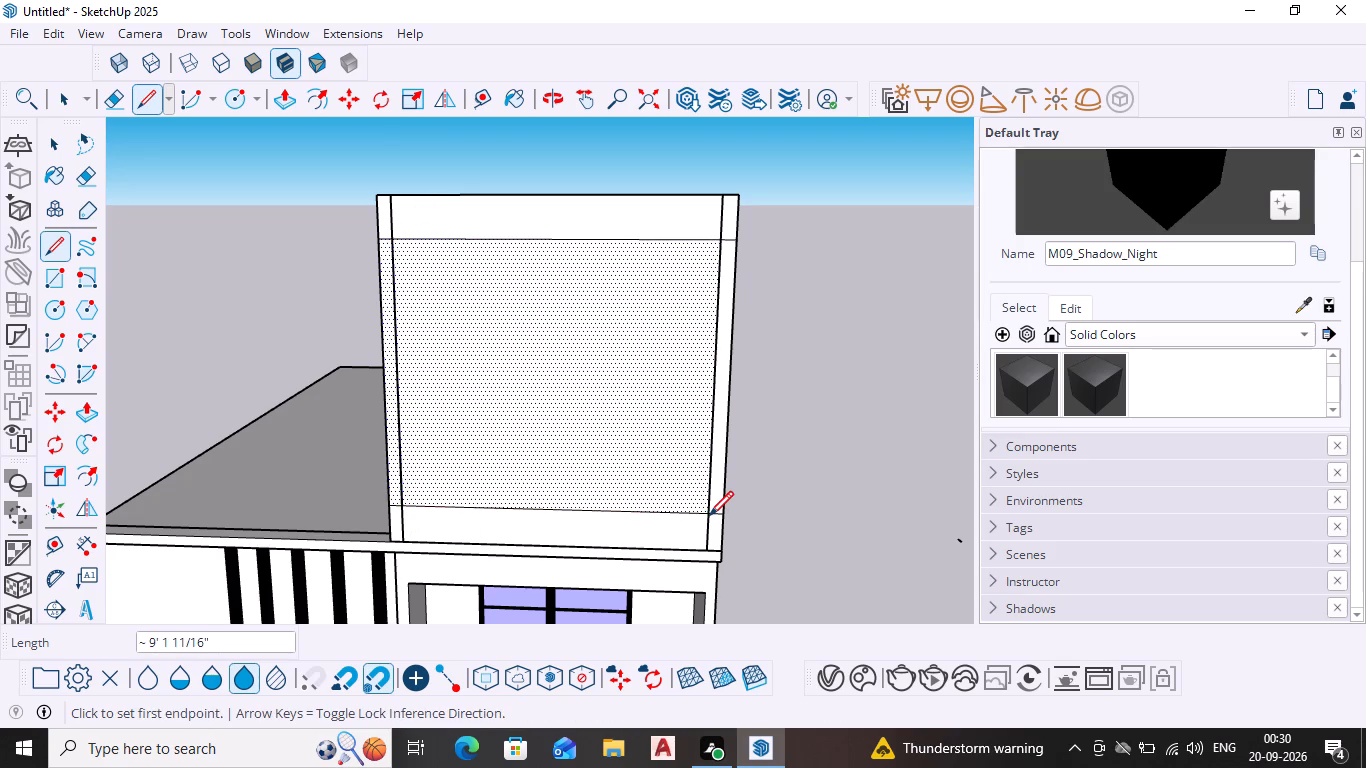
key("space")
Erase the full-height right vertical border line and the left vertical line's short segments above and below the horizontal lines.
left_click(721, 216)
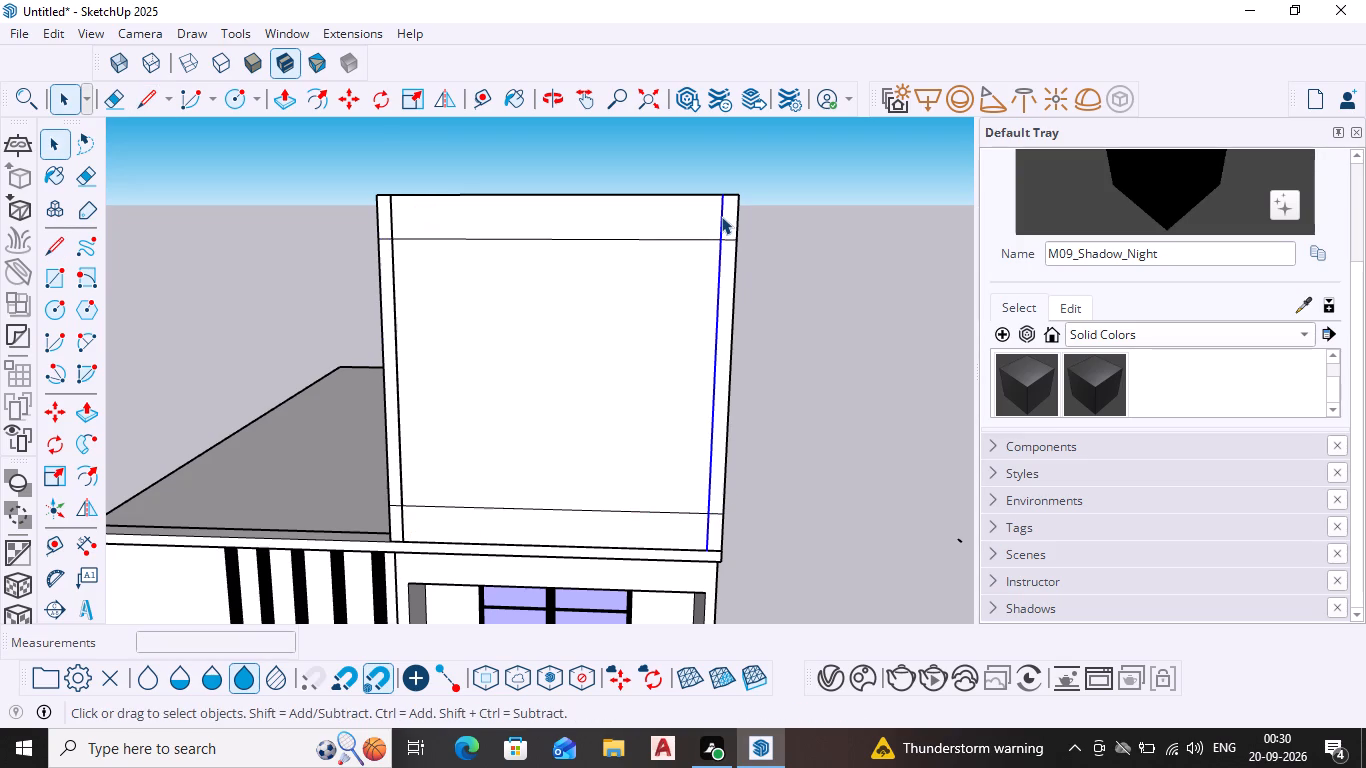
key("Delete")
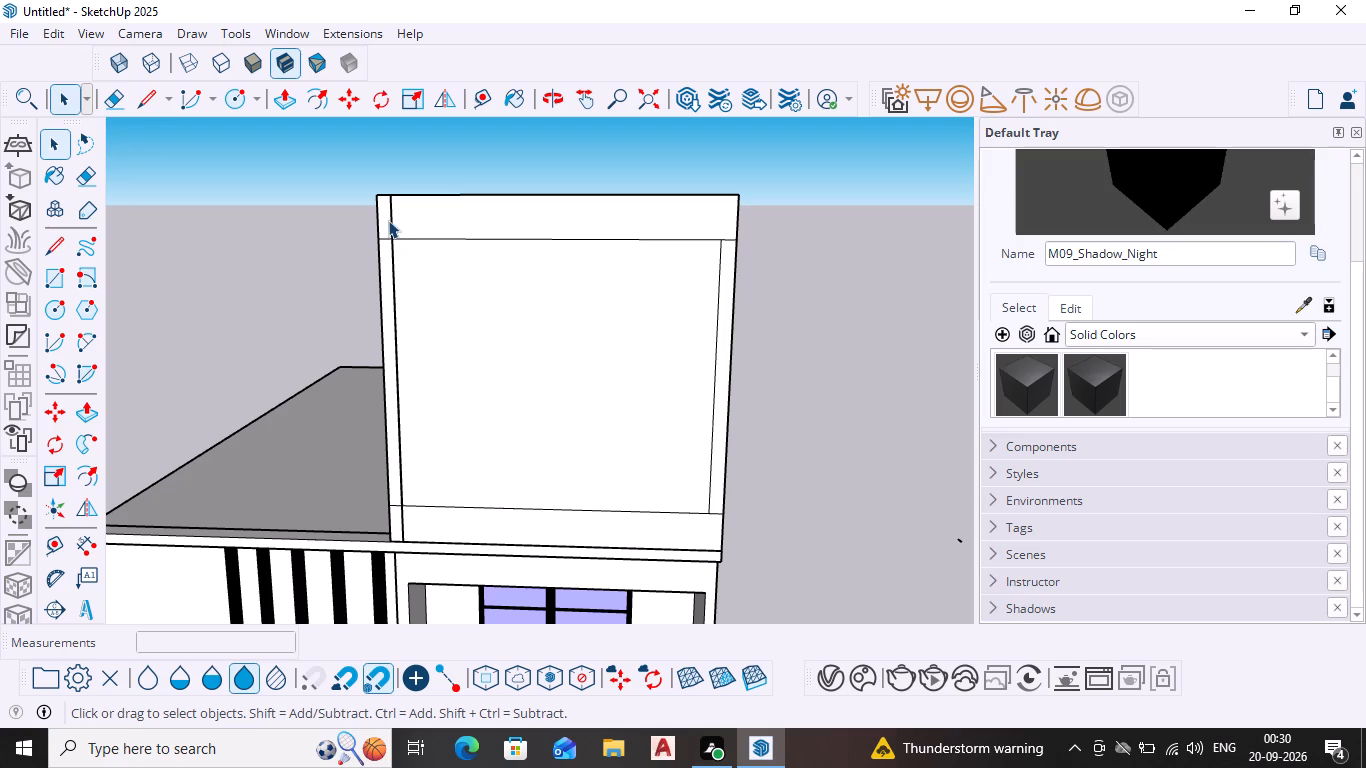
left_click(390, 216)
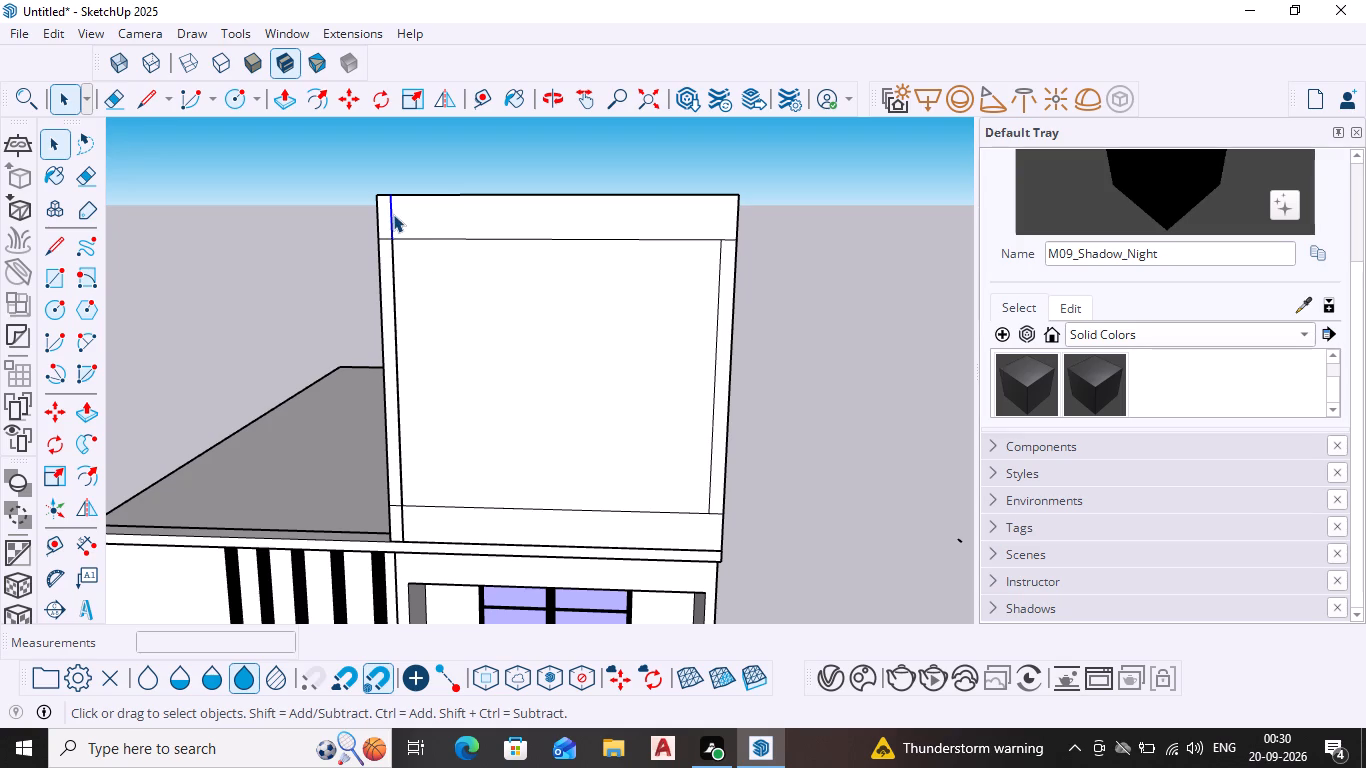
key("Delete")
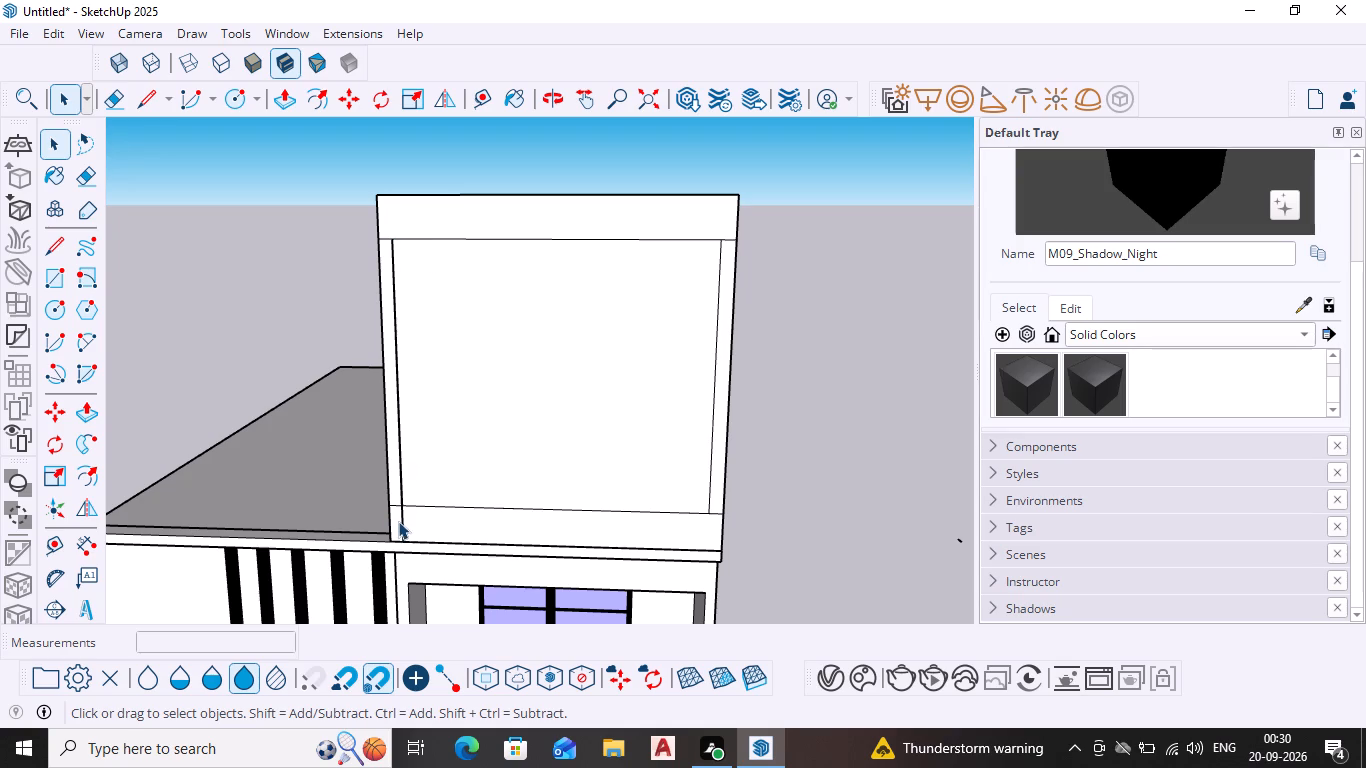
left_click(402, 518)
key("Delete")
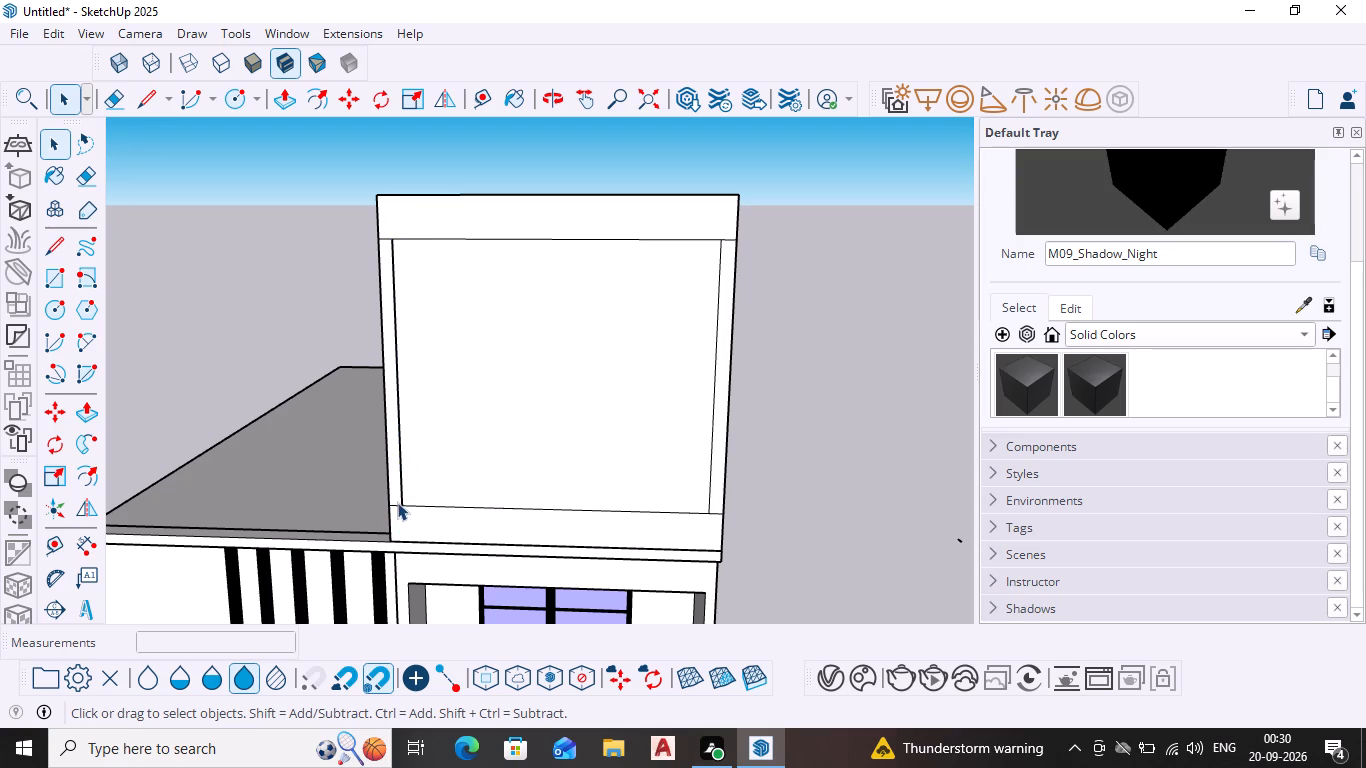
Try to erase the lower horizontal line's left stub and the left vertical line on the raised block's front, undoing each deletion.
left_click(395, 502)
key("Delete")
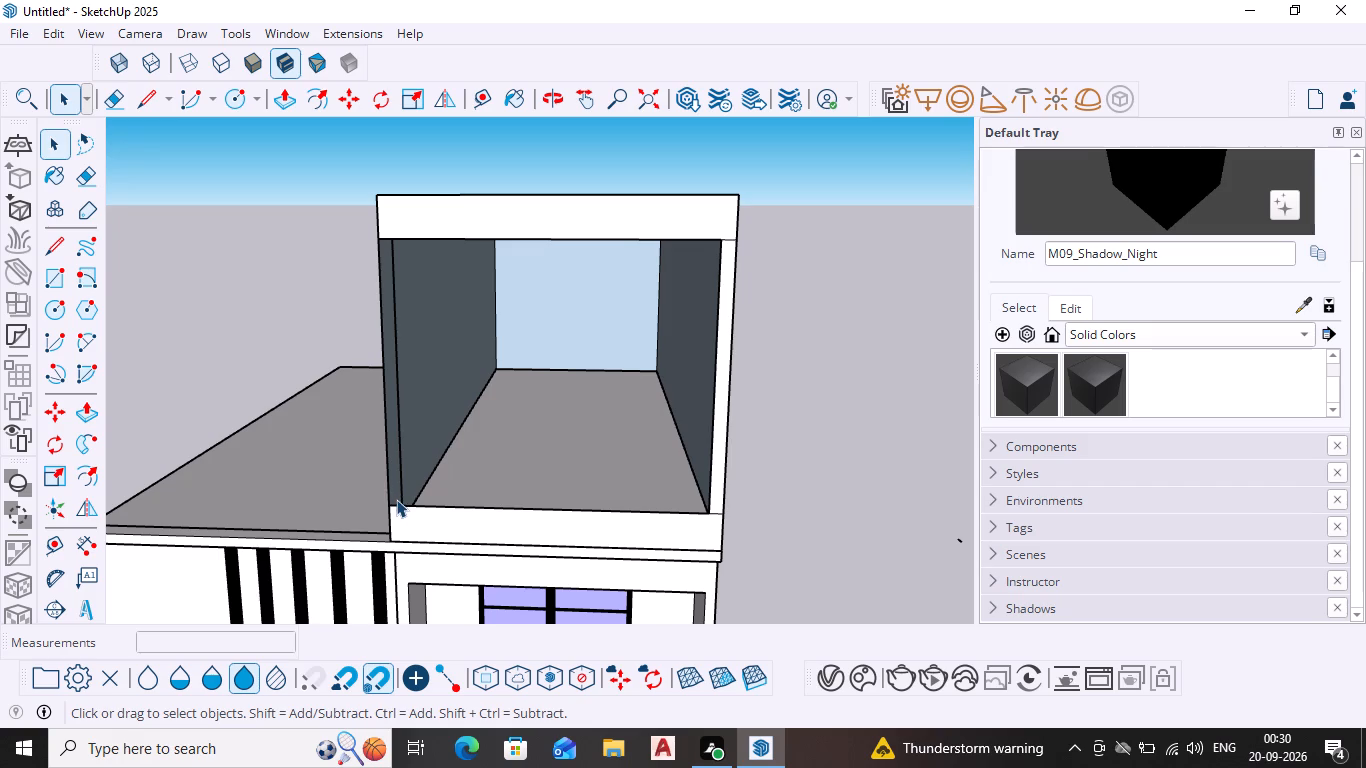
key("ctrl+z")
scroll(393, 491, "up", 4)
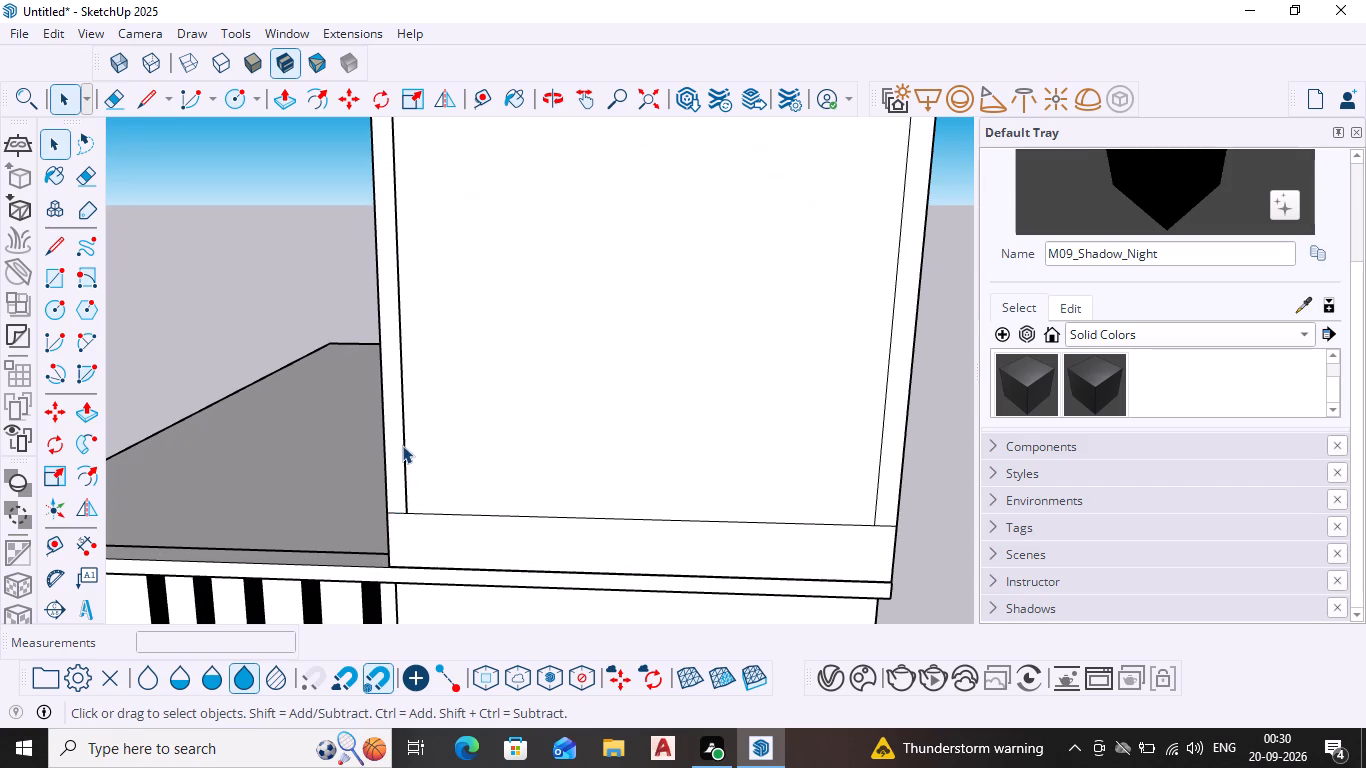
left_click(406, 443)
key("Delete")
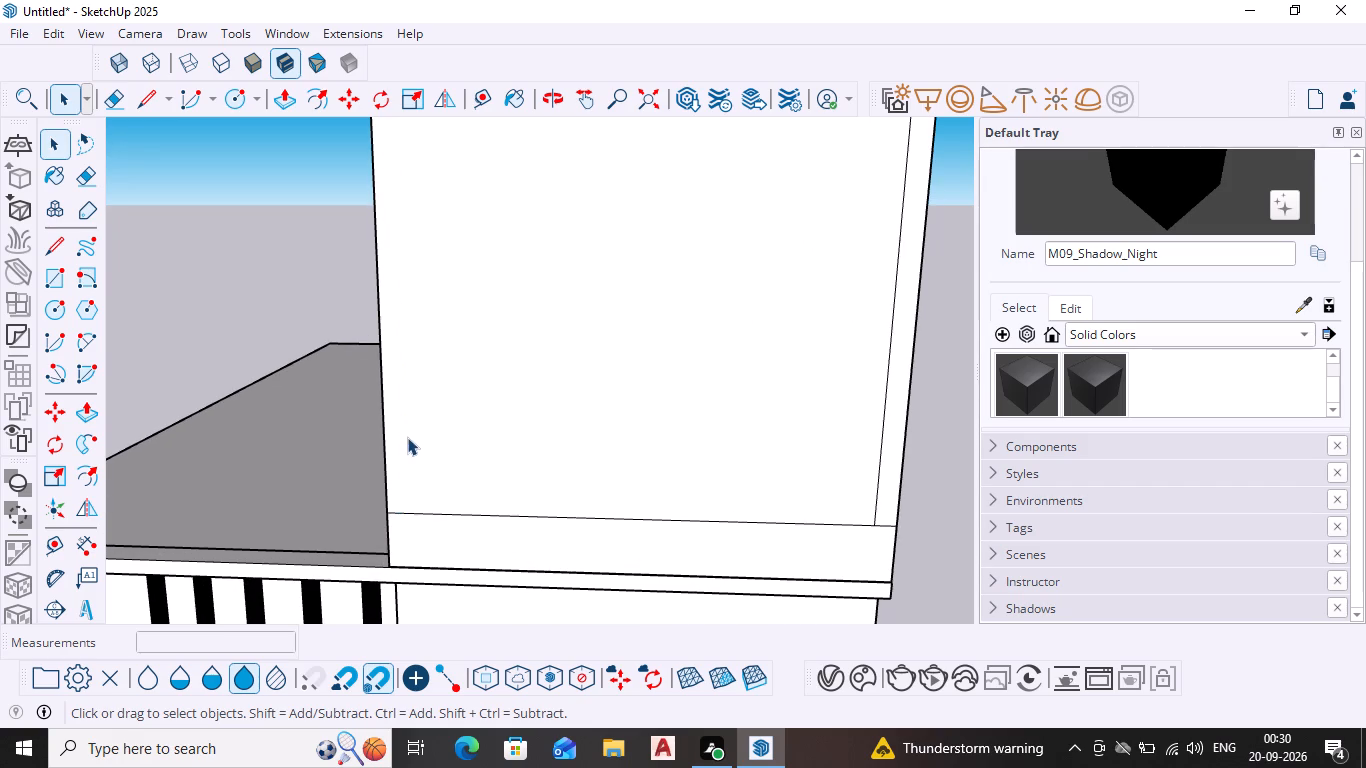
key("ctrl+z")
Erase the short right-end stubs of the upper and lower horizontal lines outside the inner panel outline.
scroll(440, 424, "down", 3)
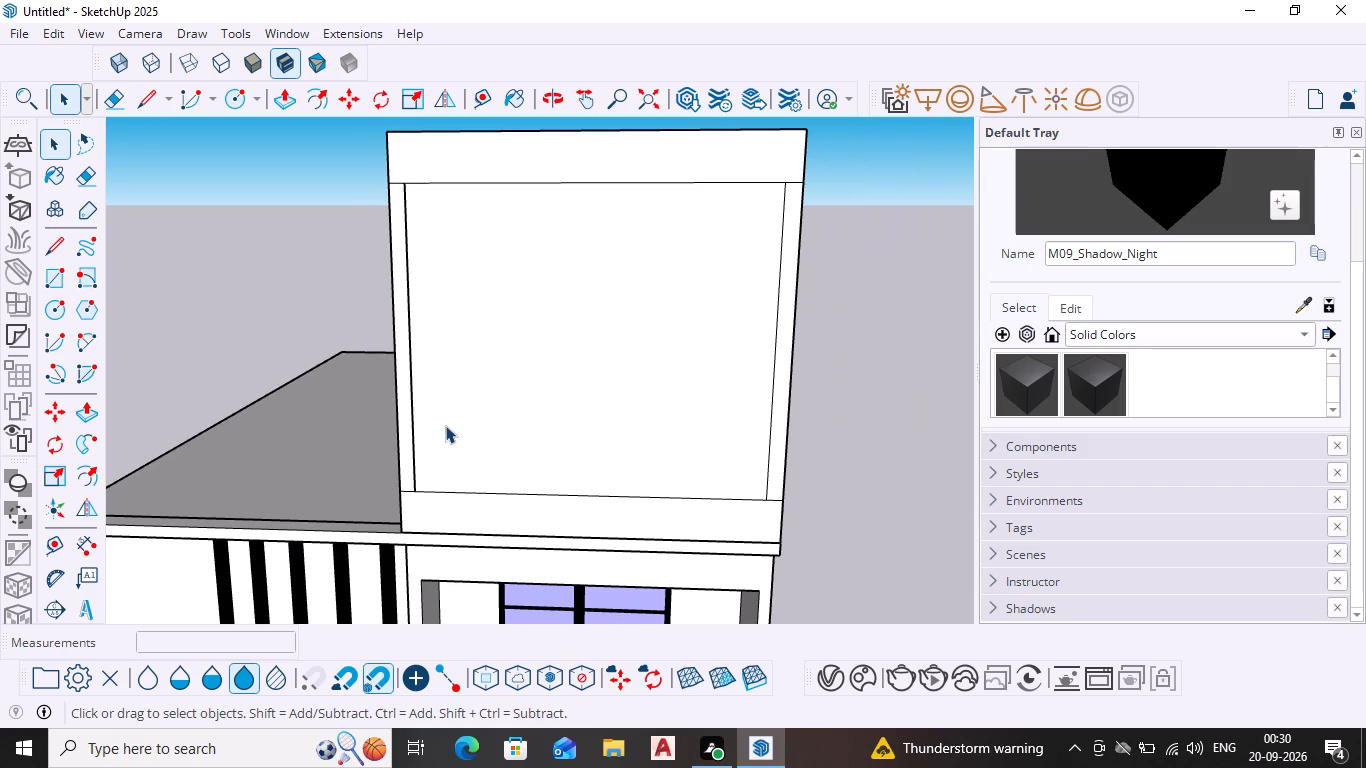
left_click(792, 179)
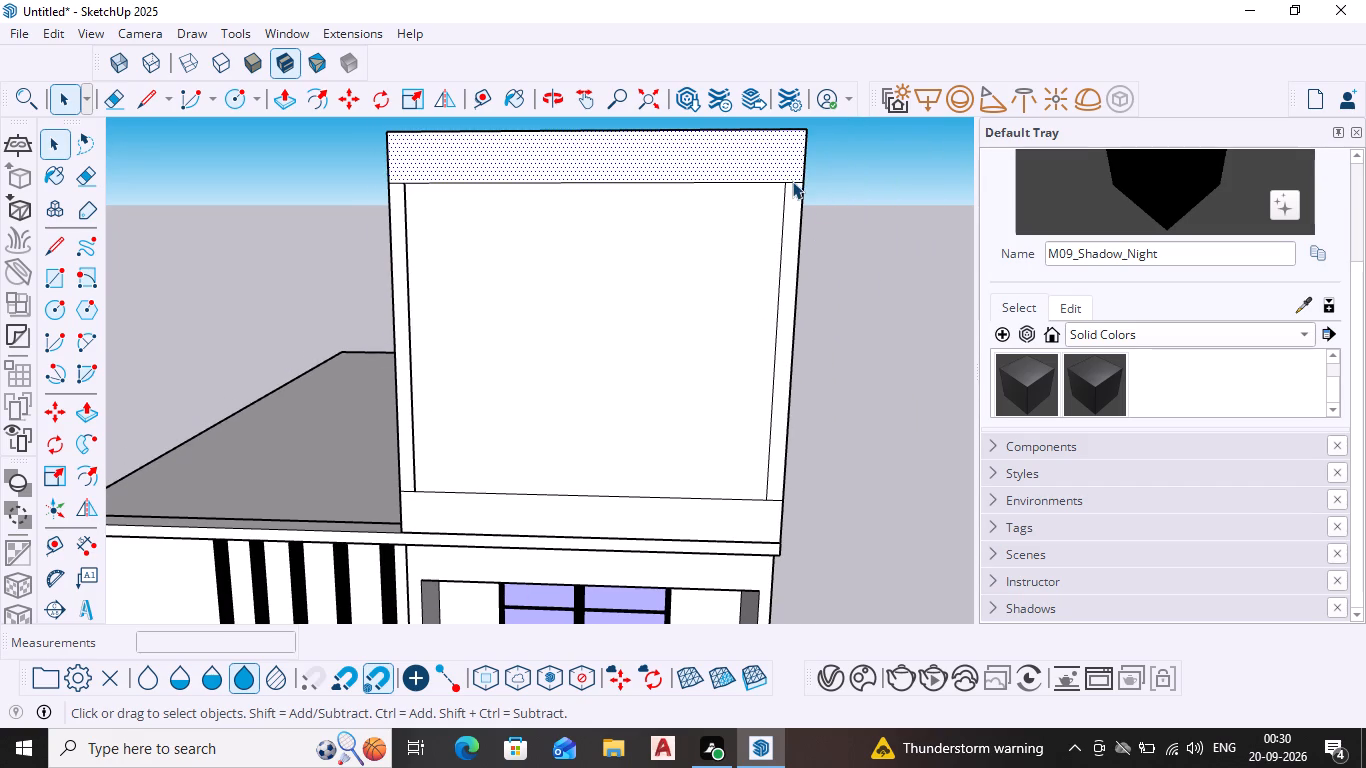
left_click(792, 182)
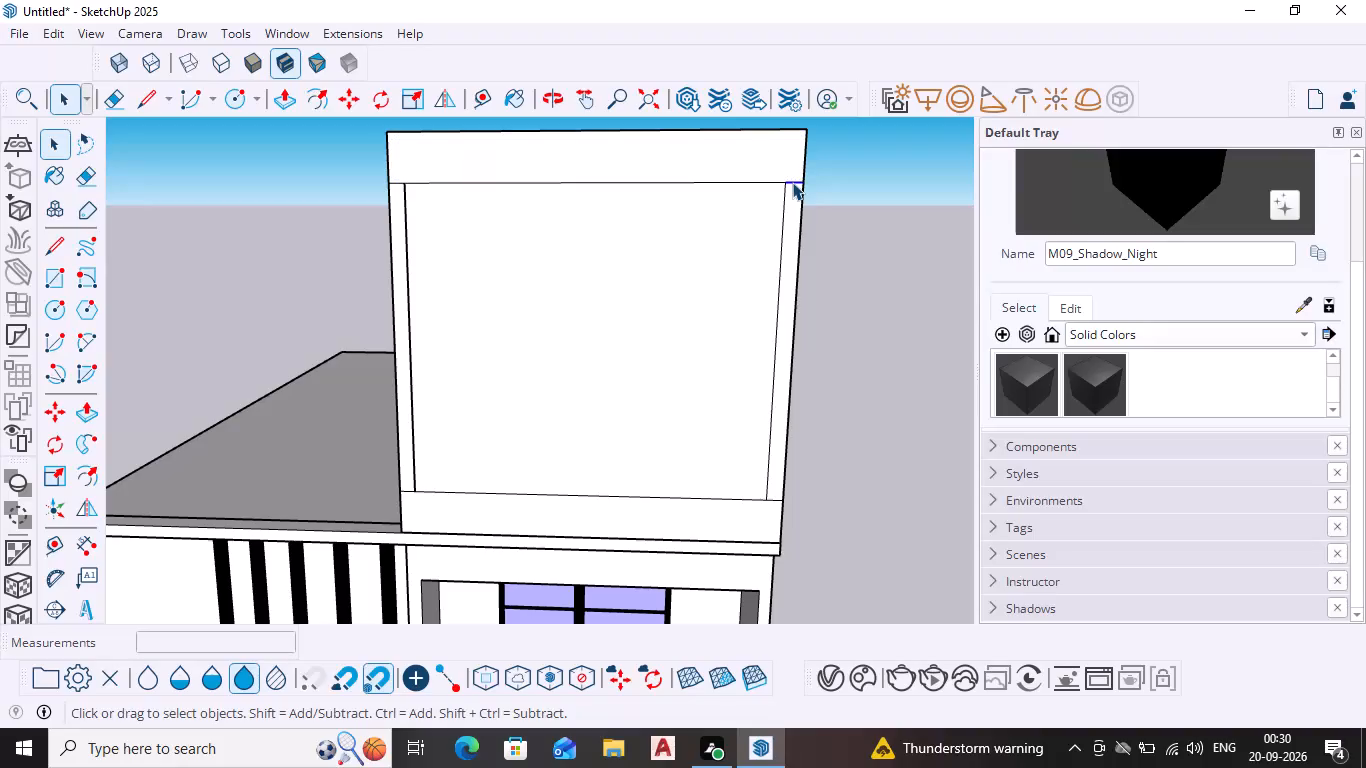
key("Delete")
left_click(774, 496)
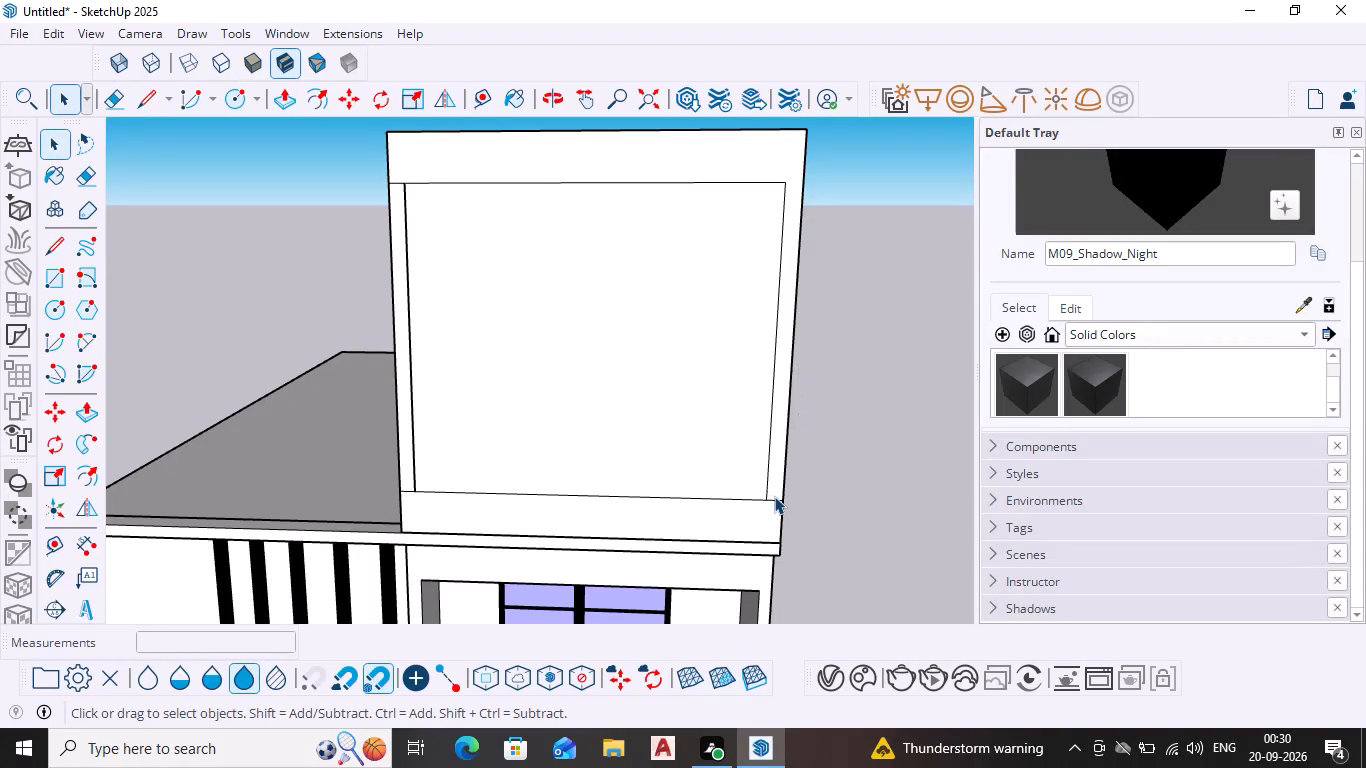
left_click(774, 497)
left_click(774, 498)
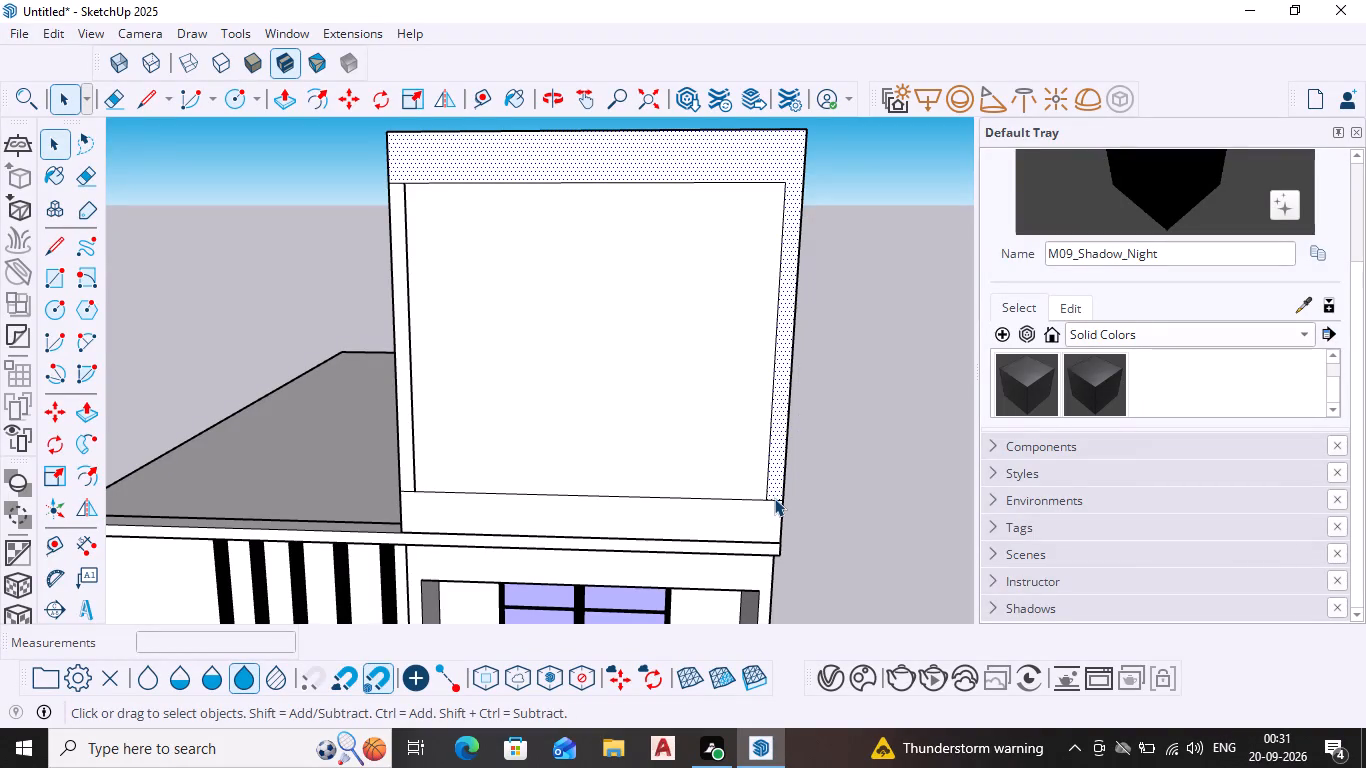
key("Delete")
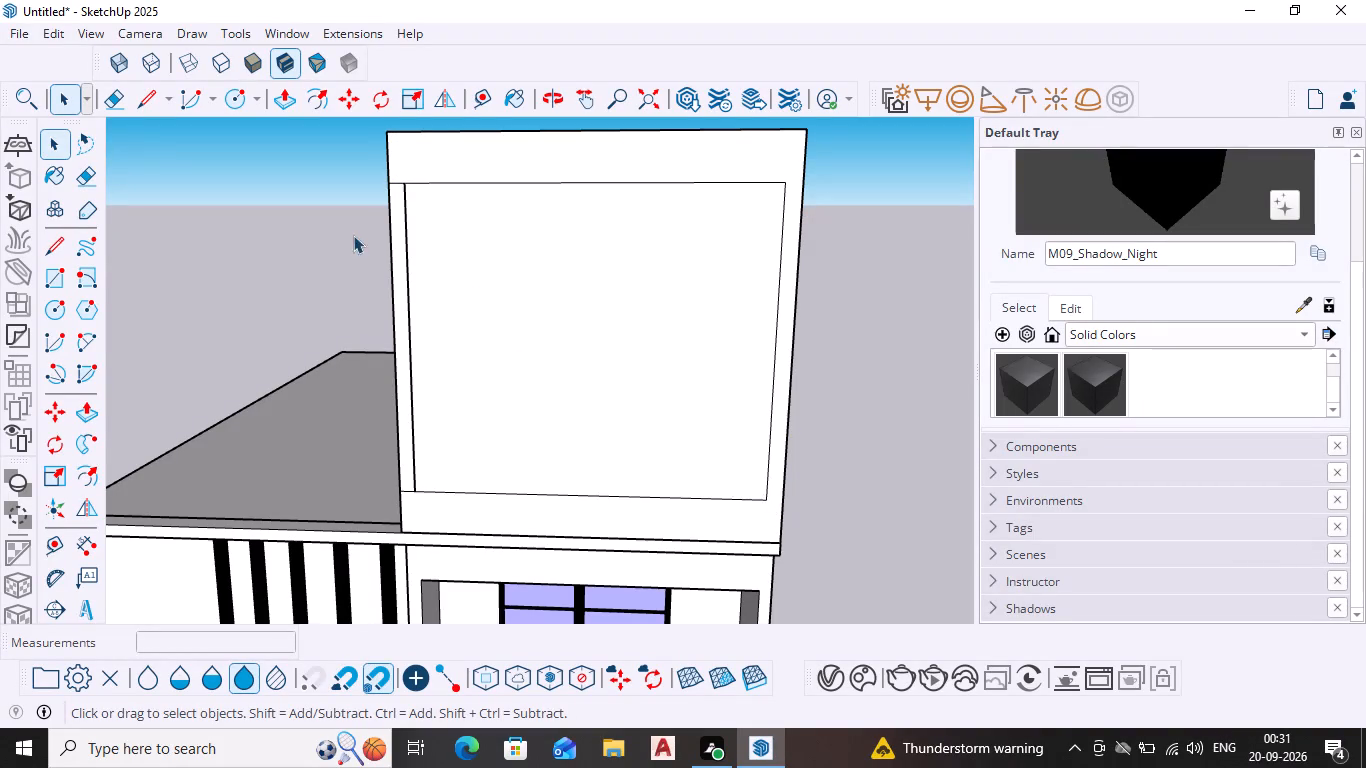
Erase the upper horizontal border line and the lower horizontal line's left-end stub on the raised block's front face.
scroll(349, 233, "up", 3)
middle_click_drag(434, 237, 422, 348, "shift")
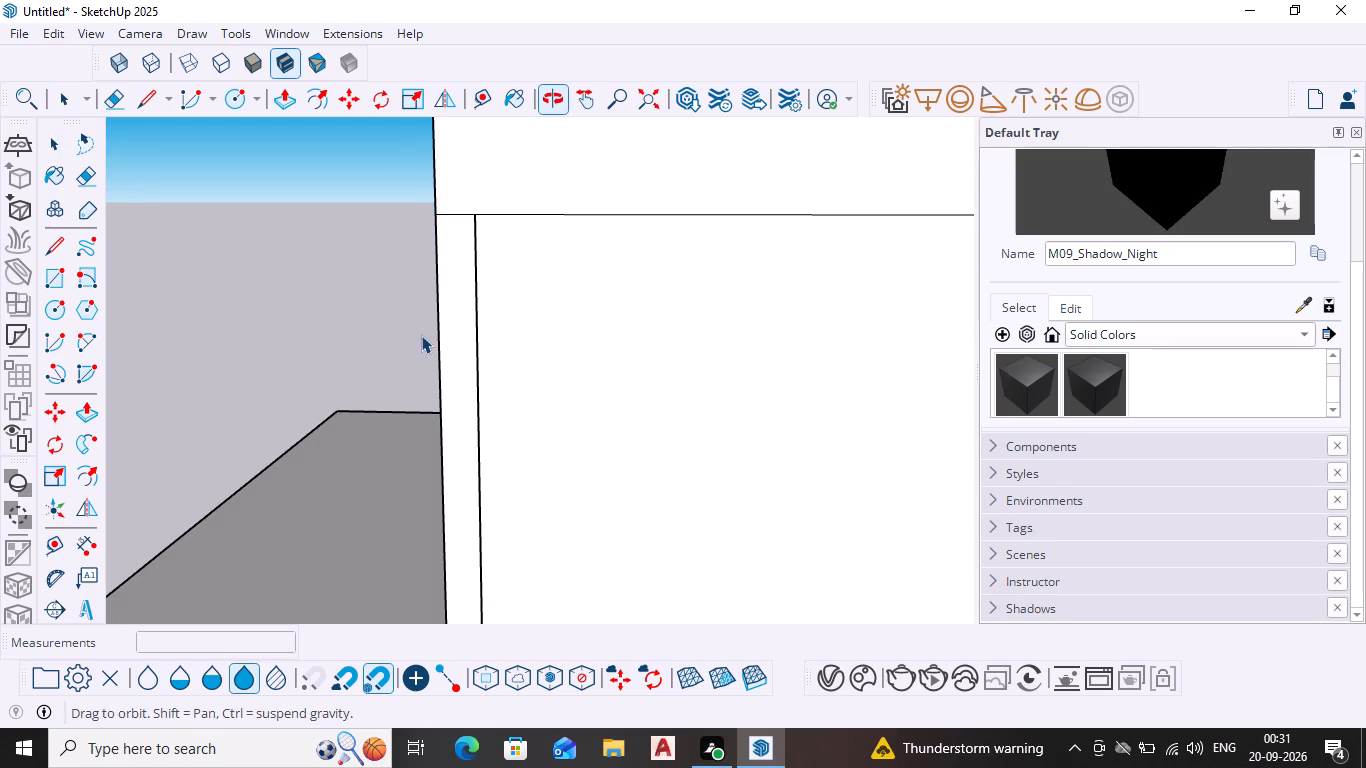
left_click(449, 213)
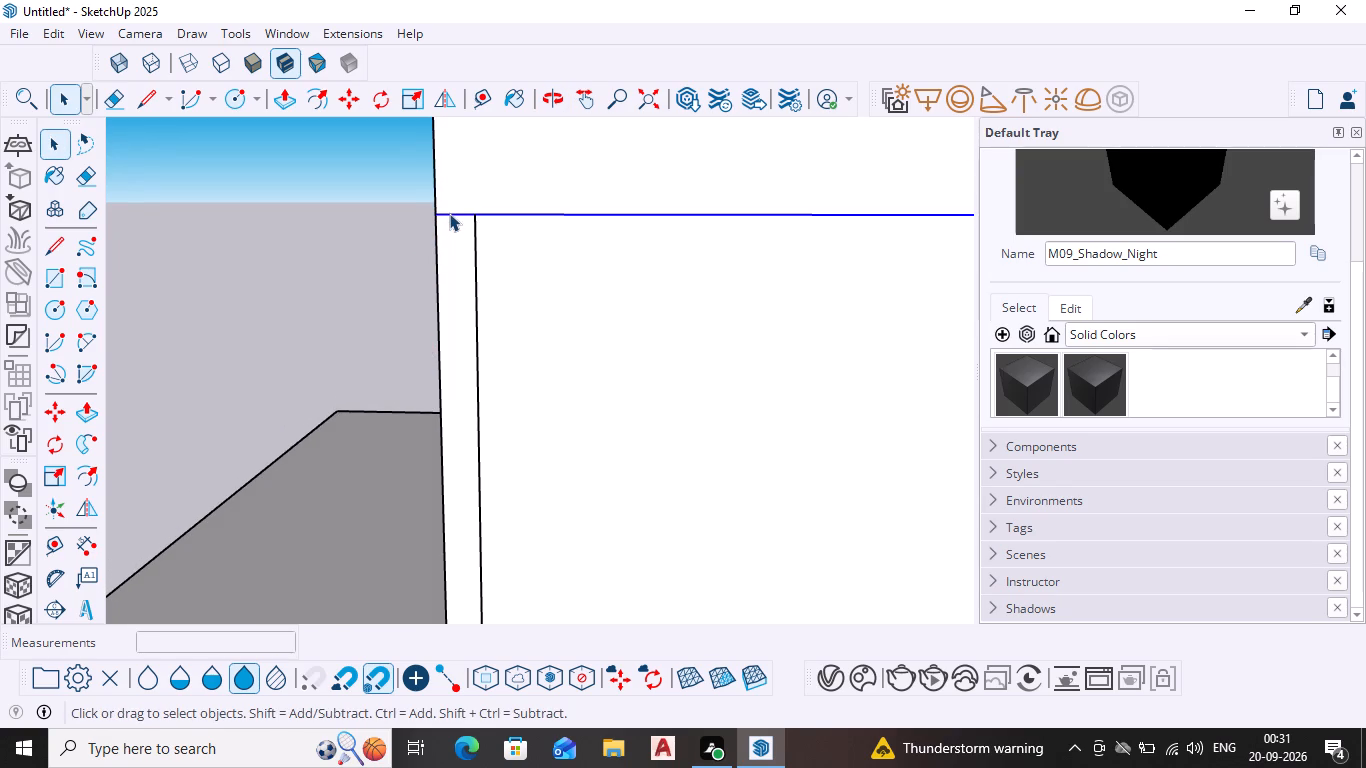
key("Delete")
scroll(520, 287, "down", 4)
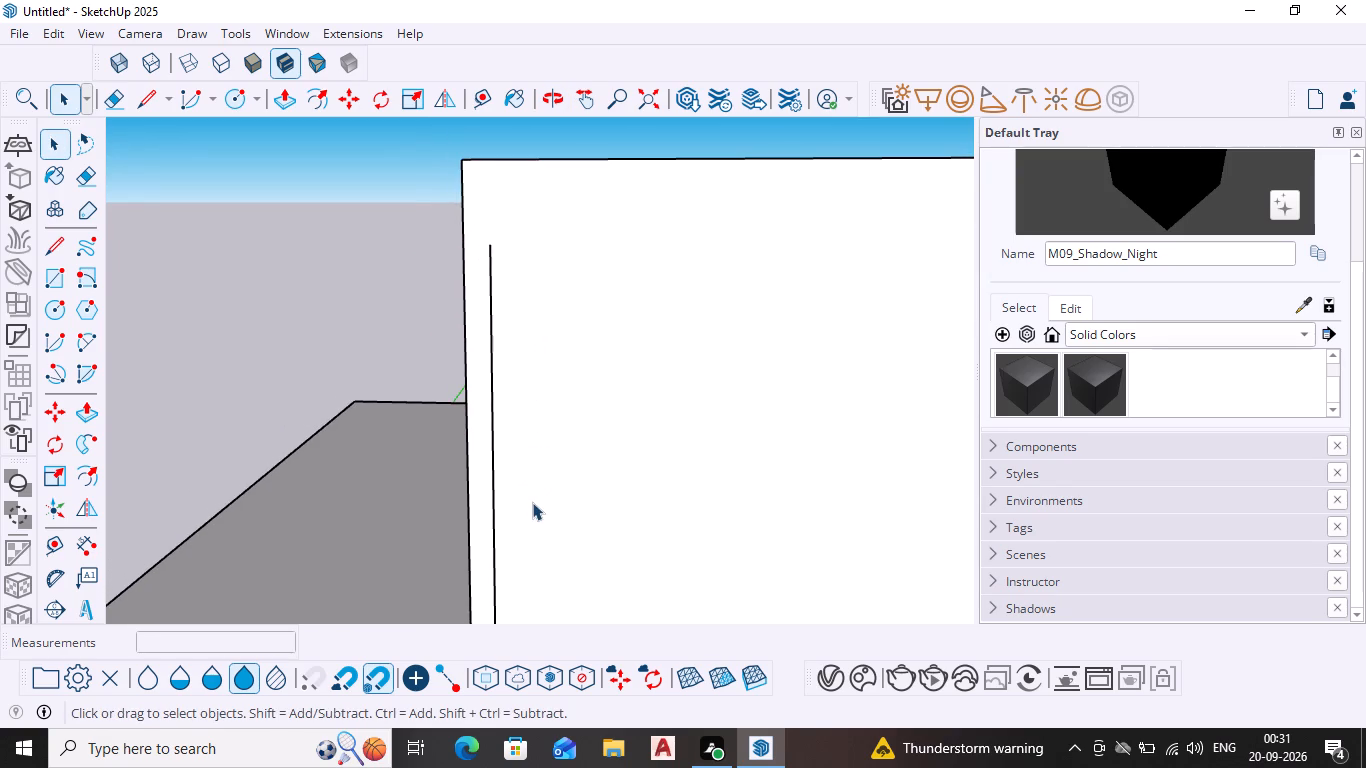
middle_click_drag(534, 498, 526, 182, "shift")
scroll(501, 388, "up", 3)
left_click(468, 431)
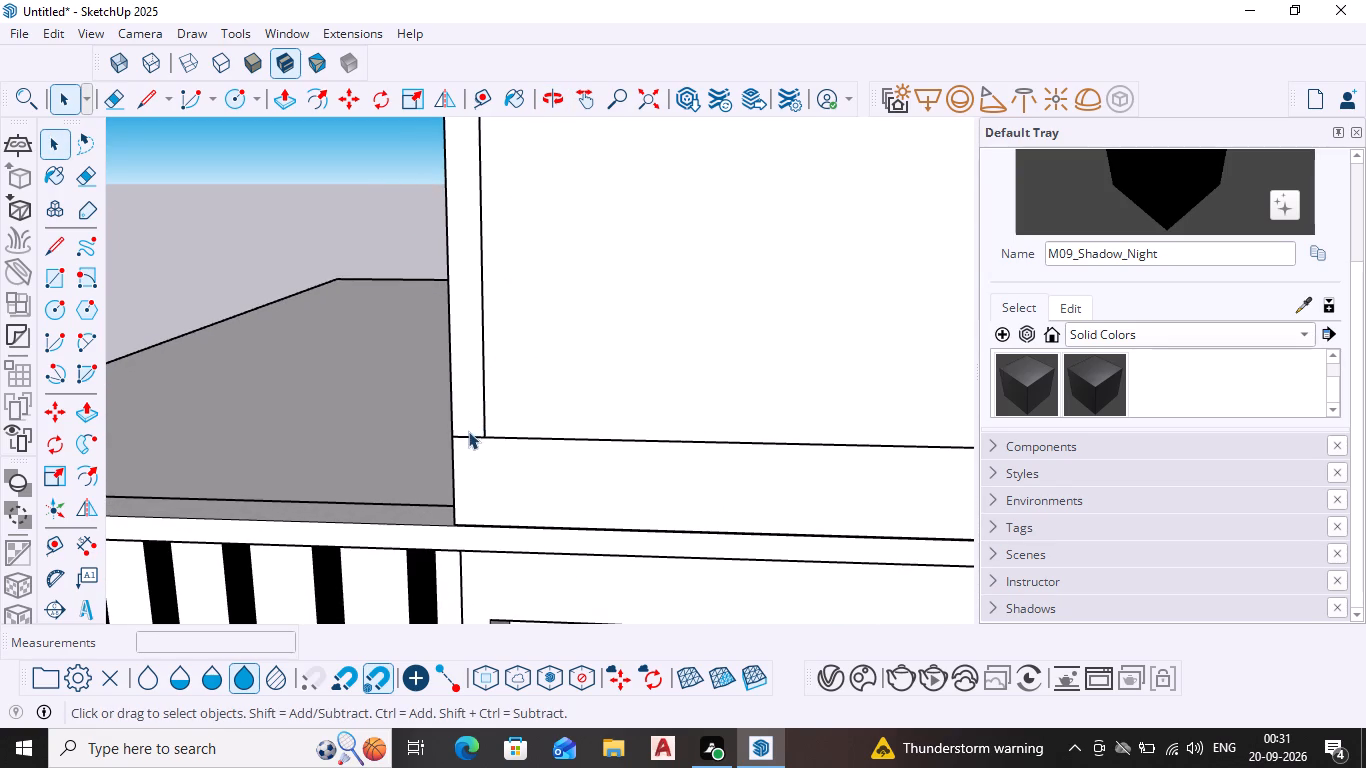
left_click(468, 436)
key("Delete")
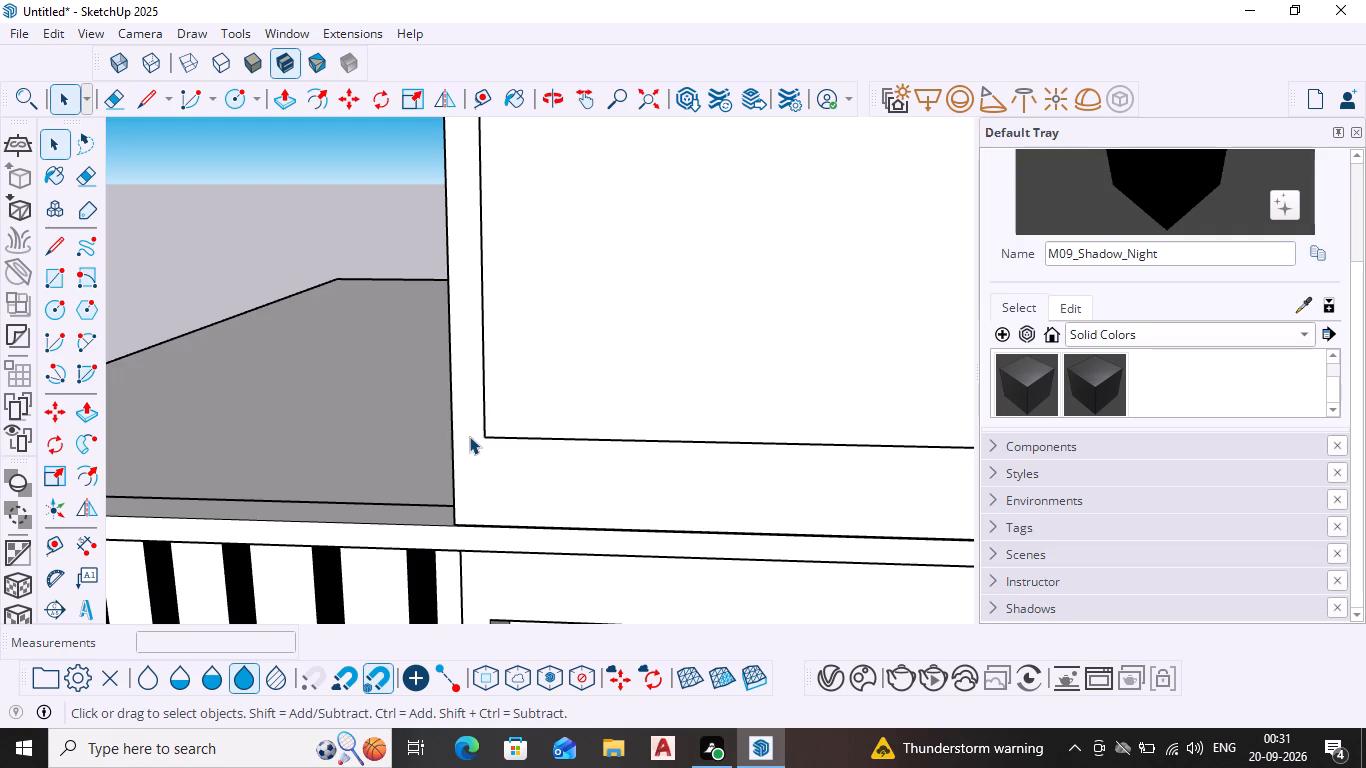
Draw a line between the upper ends of the two vertical border lines to close the inner panel outline.
scroll(514, 414, "down", 5)
middle_click_drag(562, 392, 459, 567, "shift")
scroll(483, 430, "down", 3)
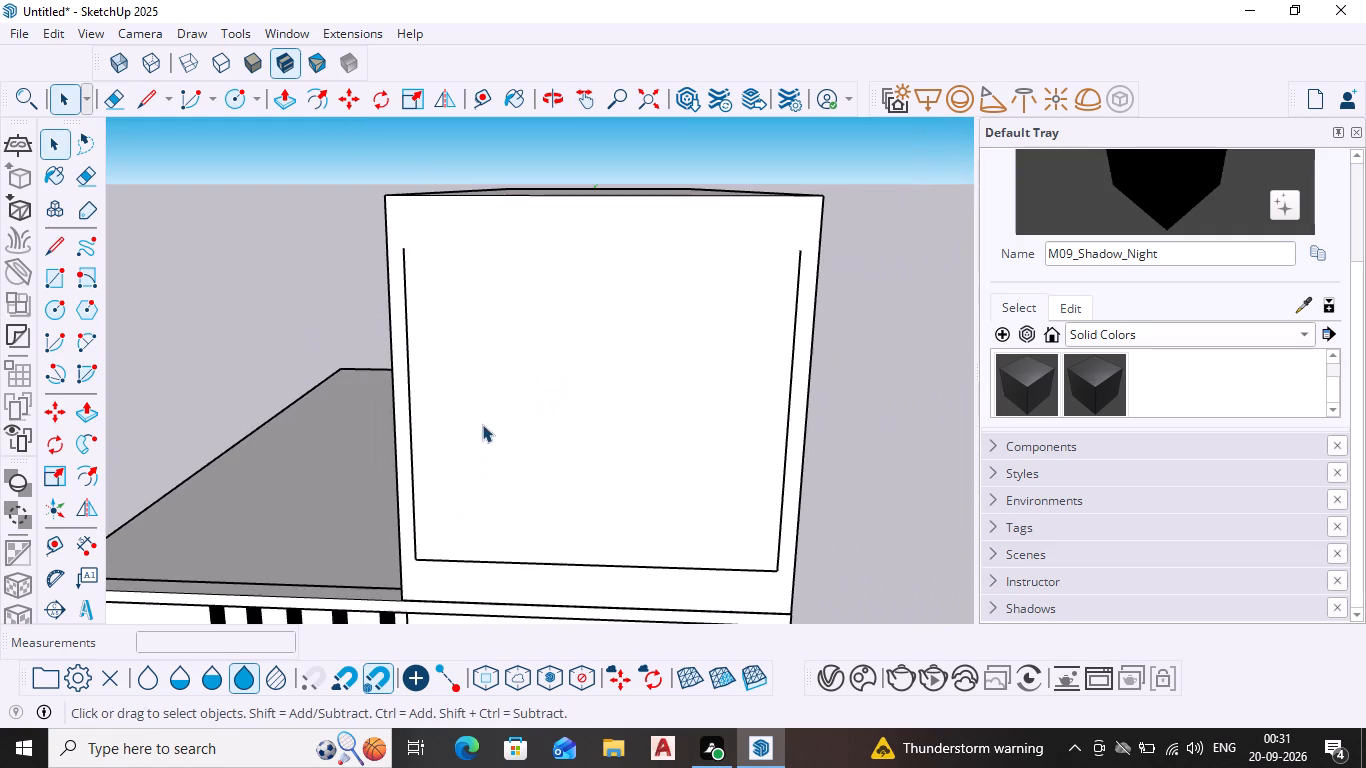
left_click(53, 249)
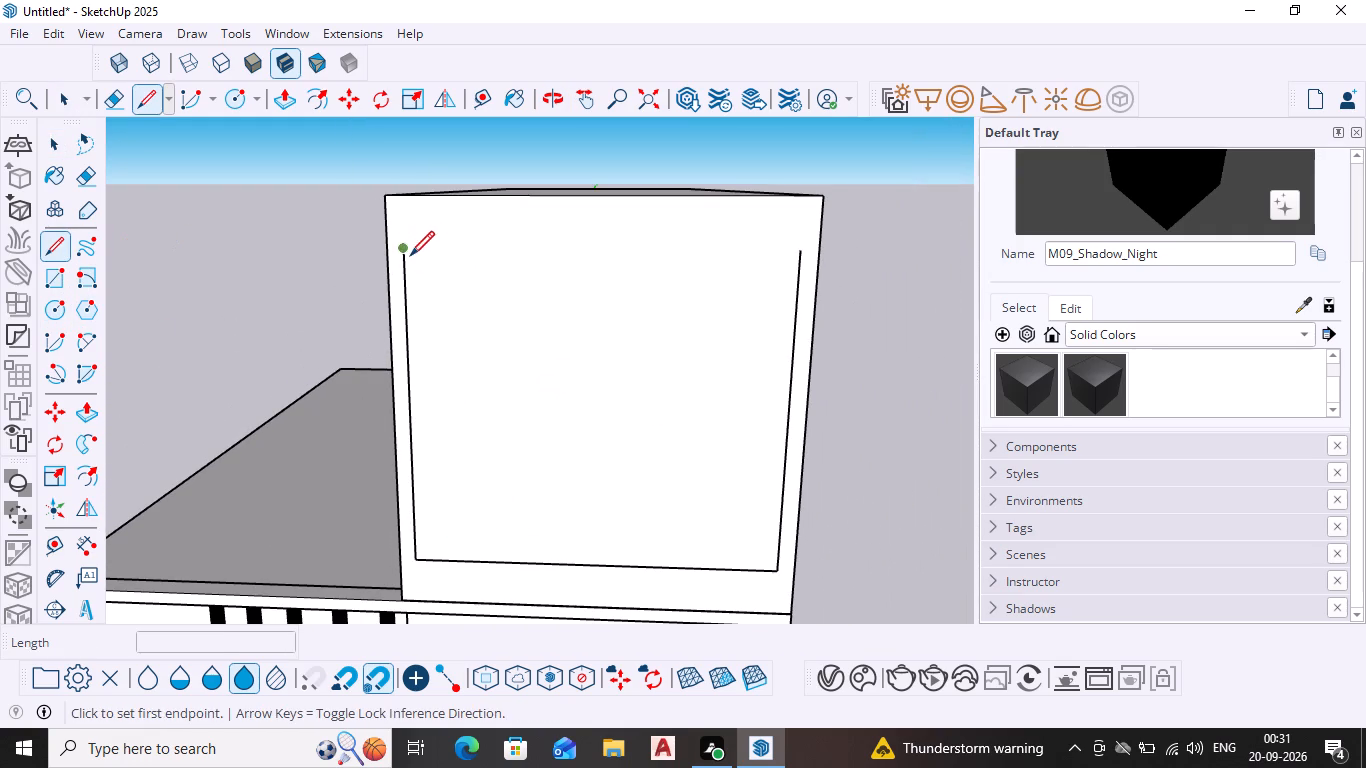
left_click(408, 256)
left_click(801, 250)
key("space")
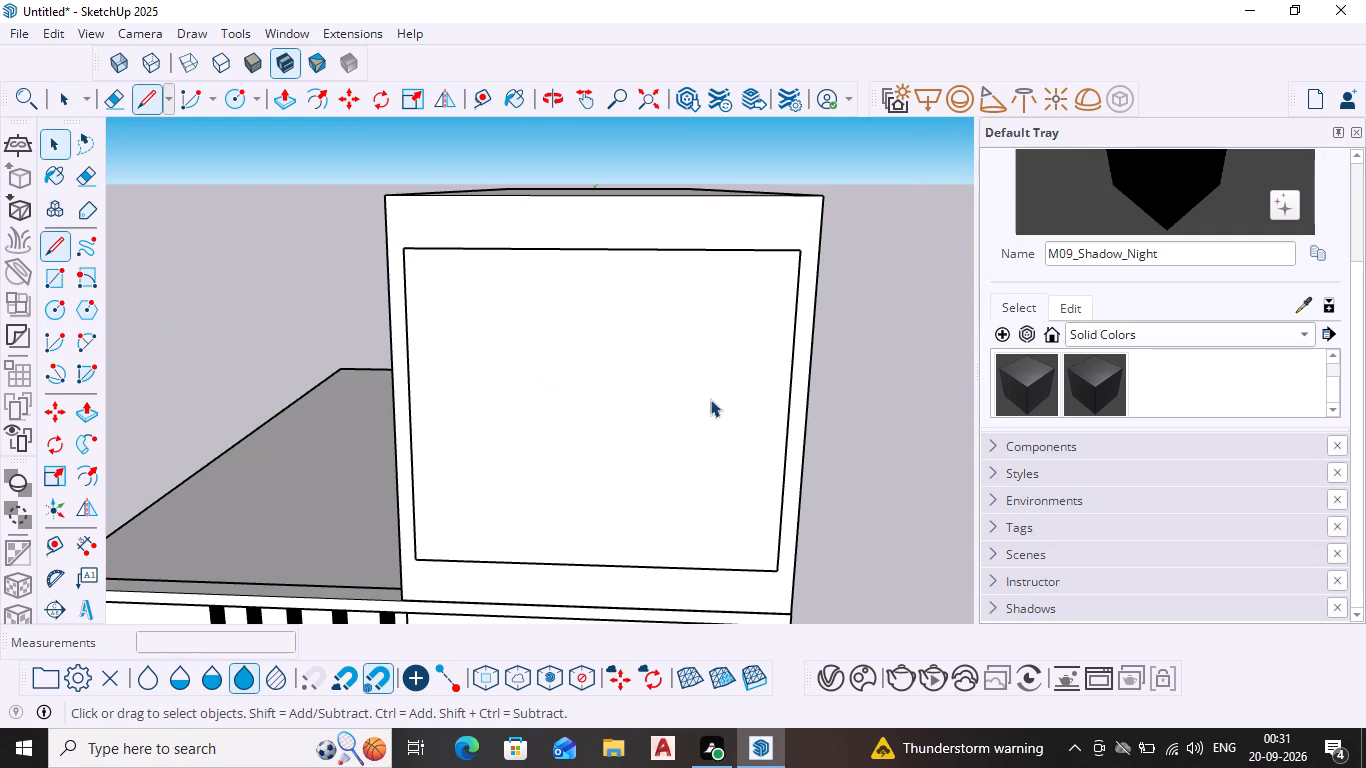
Draw a rectangle over the inner outline, corner to opposite corner, to split the inner panel from the border frame.
left_click(643, 452)
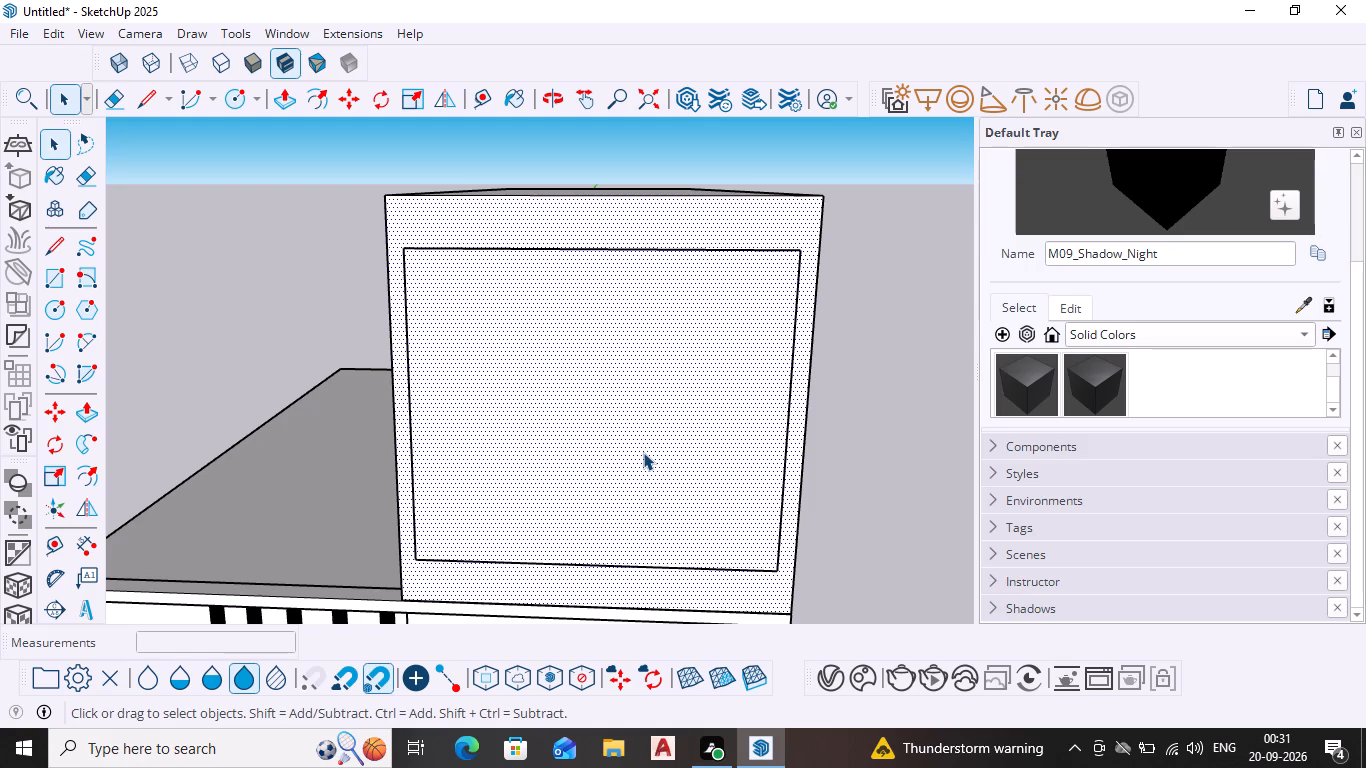
triple_click(643, 452)
left_click(638, 439)
left_click(621, 407)
key("space")
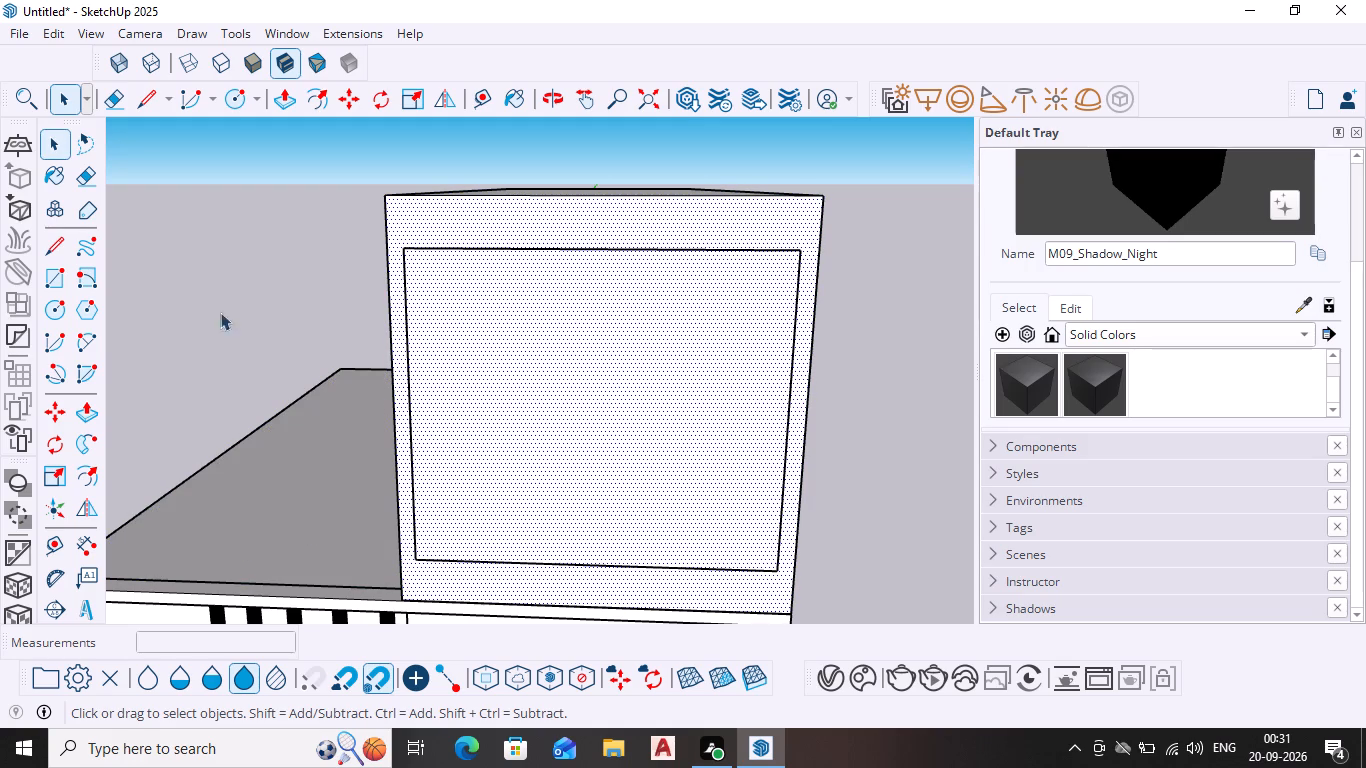
left_click(50, 288)
left_click(401, 253)
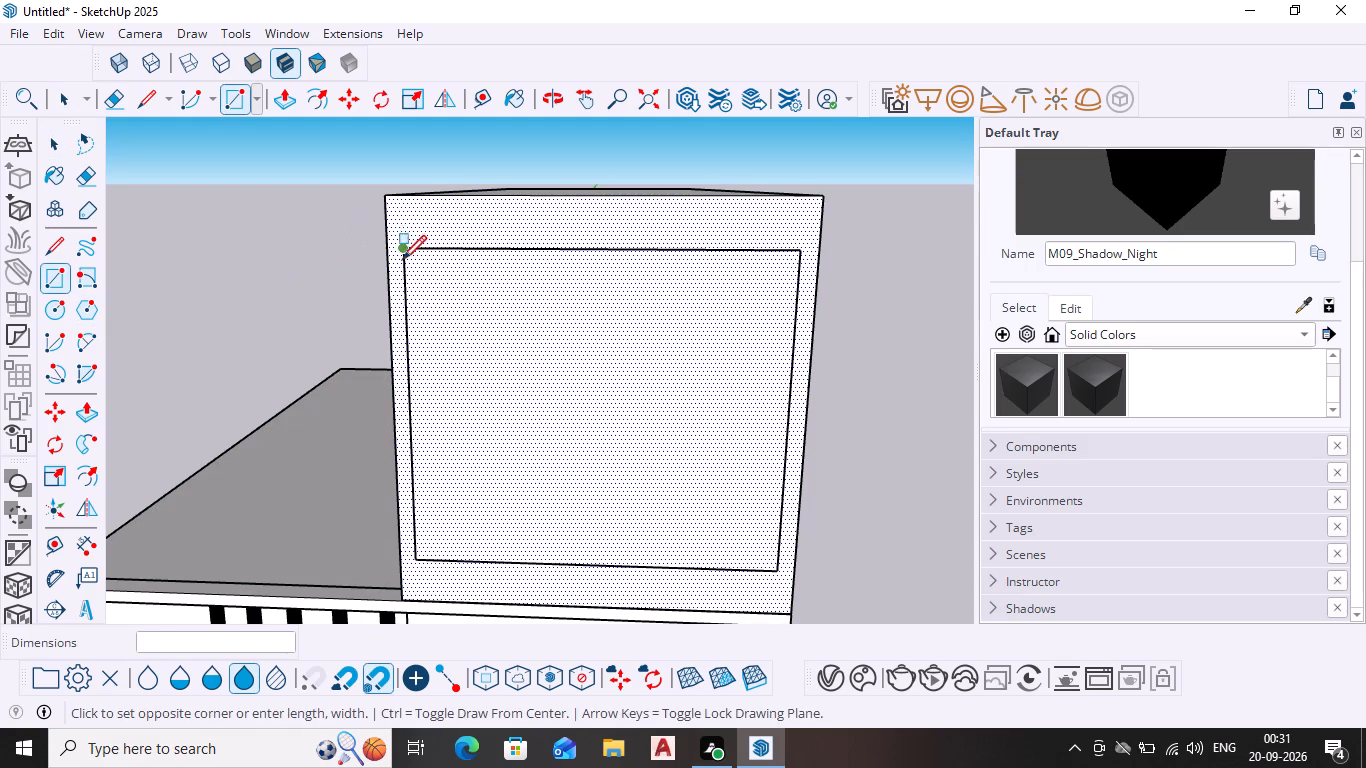
left_click(780, 564)
key("space")
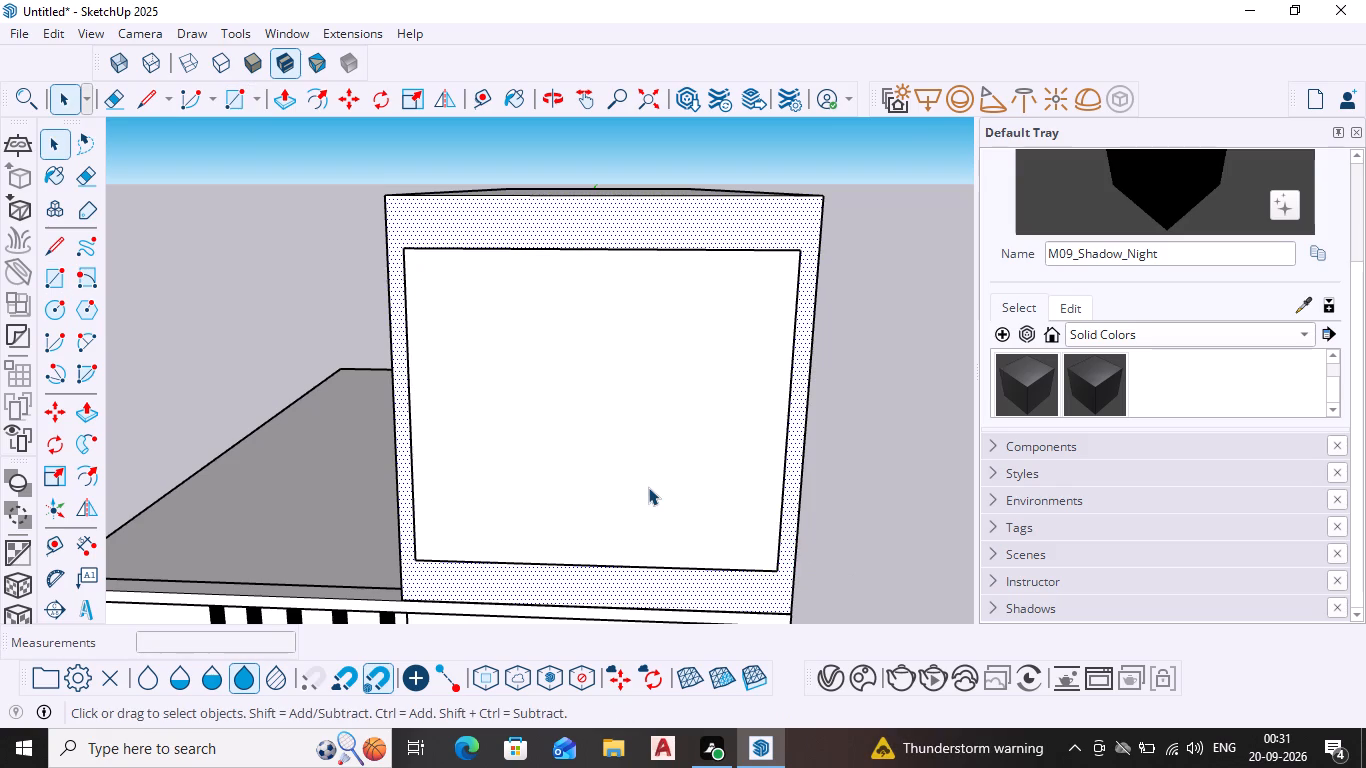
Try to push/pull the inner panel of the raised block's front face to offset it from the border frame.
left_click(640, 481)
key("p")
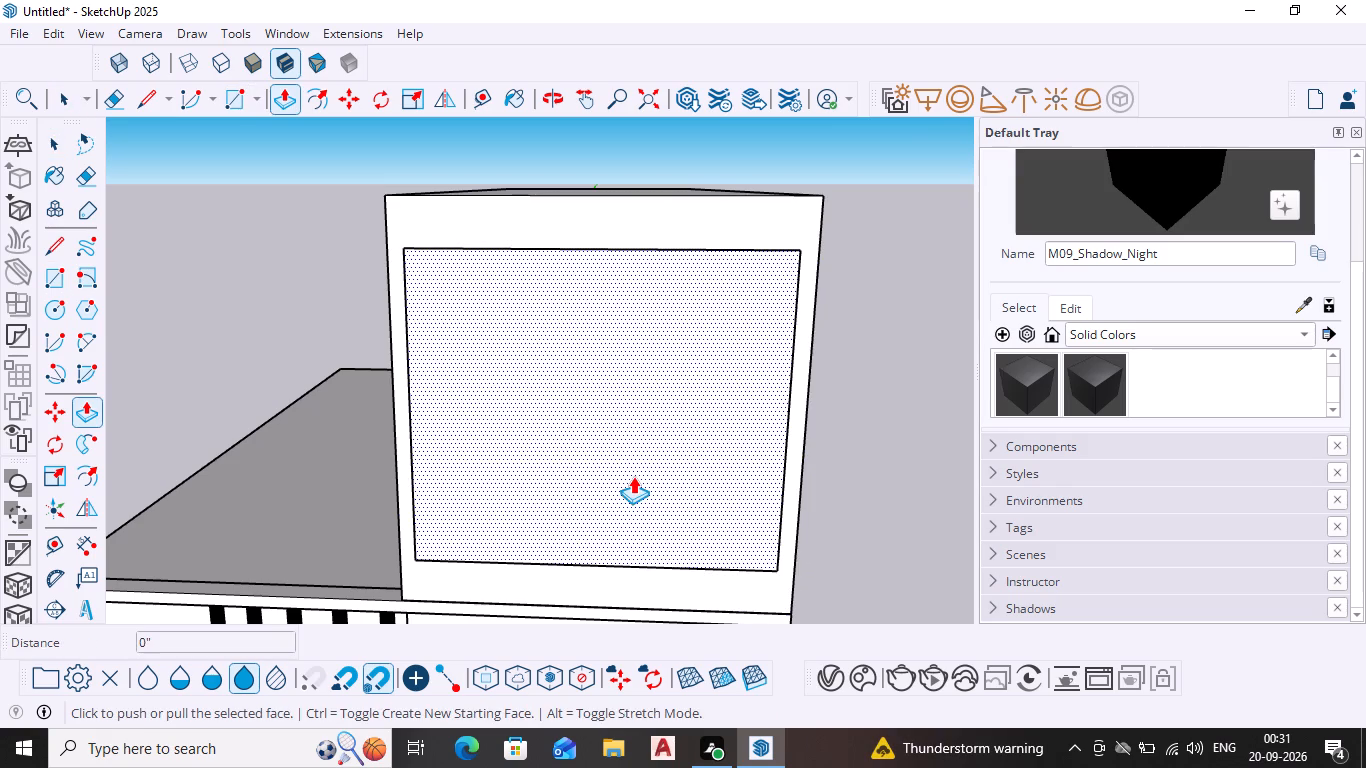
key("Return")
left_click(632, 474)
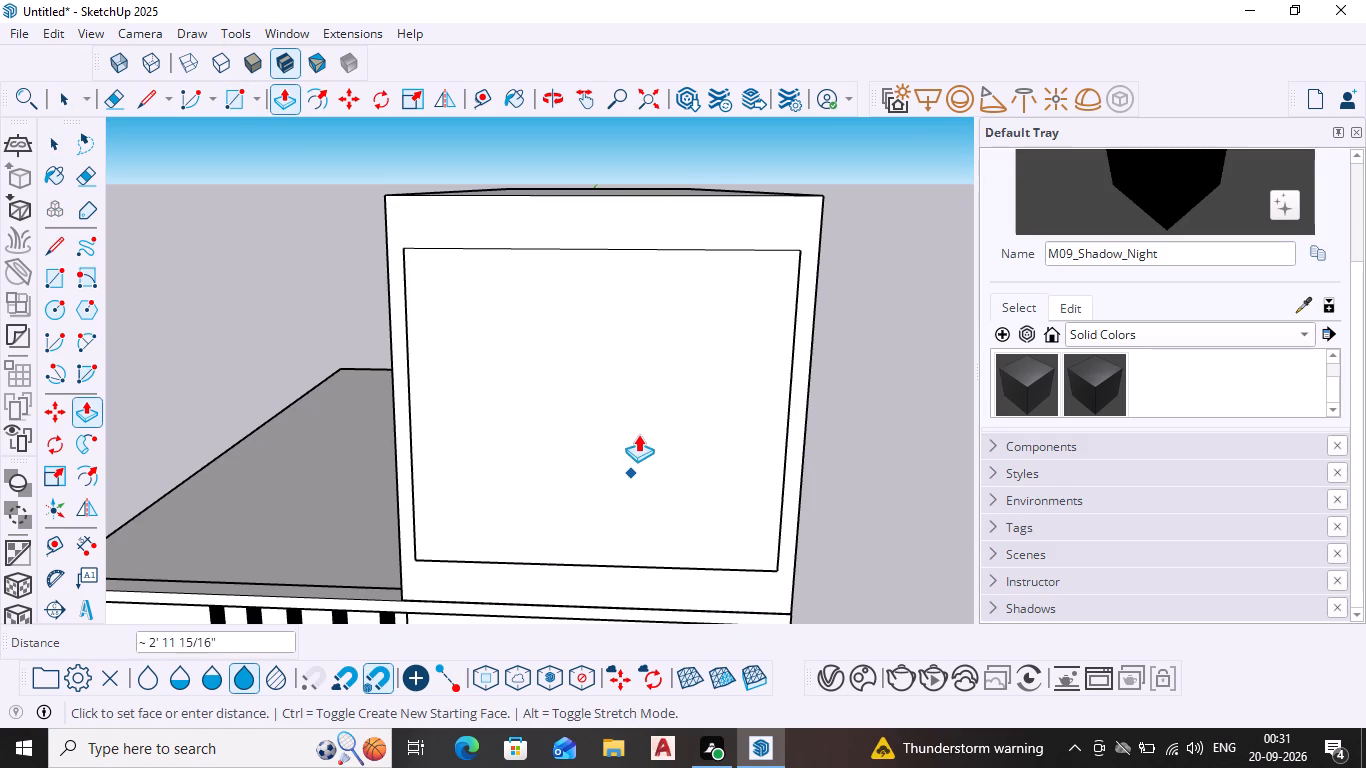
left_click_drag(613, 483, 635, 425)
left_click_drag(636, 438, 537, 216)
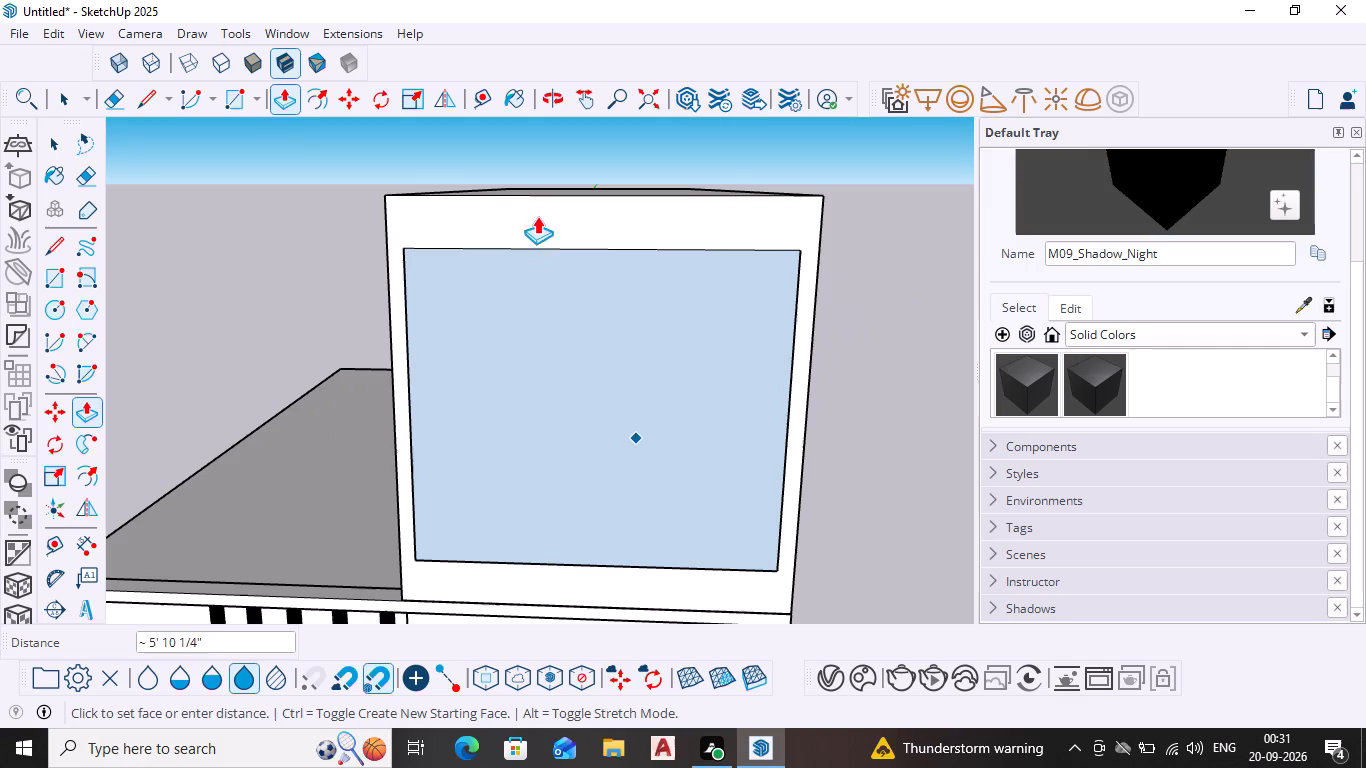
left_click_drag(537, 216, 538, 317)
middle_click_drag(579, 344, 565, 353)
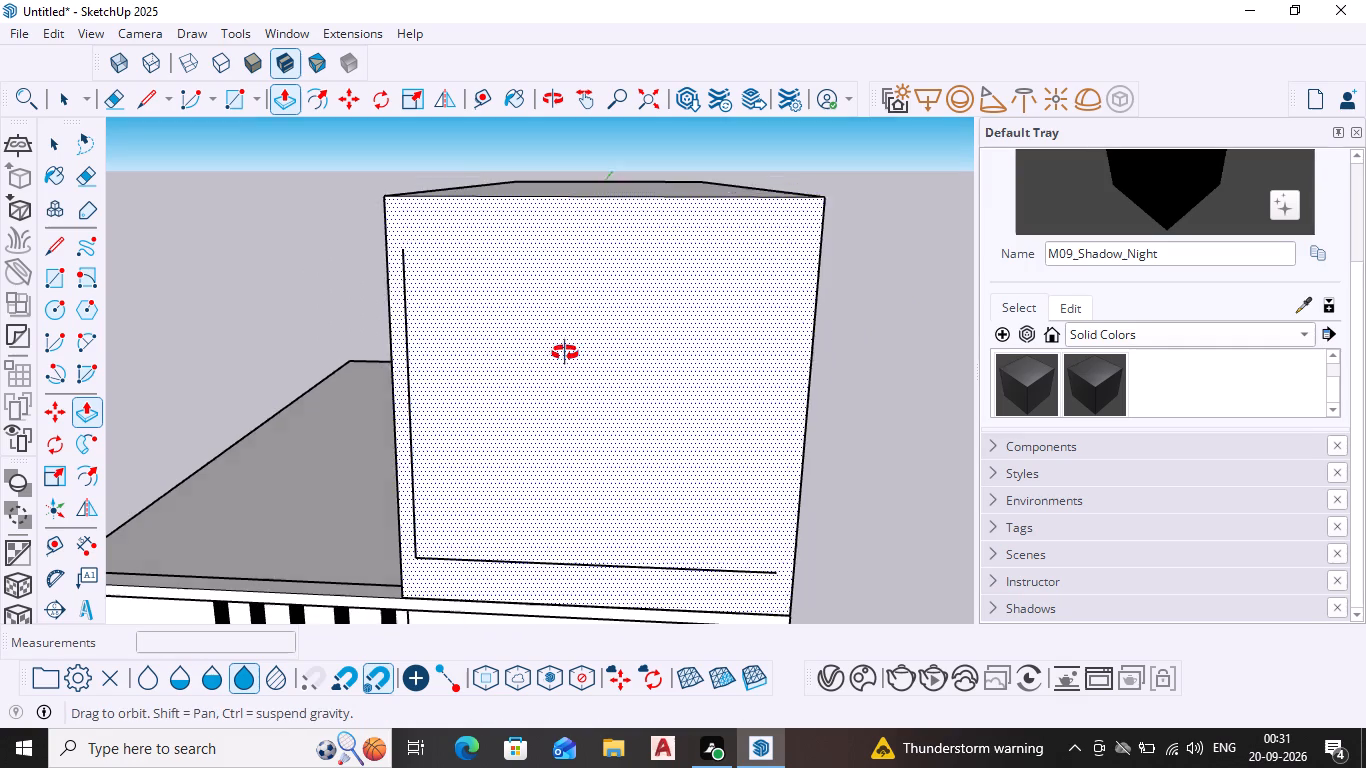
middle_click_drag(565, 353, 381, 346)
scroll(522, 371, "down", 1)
Undo the panel push/pull and the earlier border and panel lines until the raised block's front face is plain.
key("ctrl+z")
key("ctrl+z")
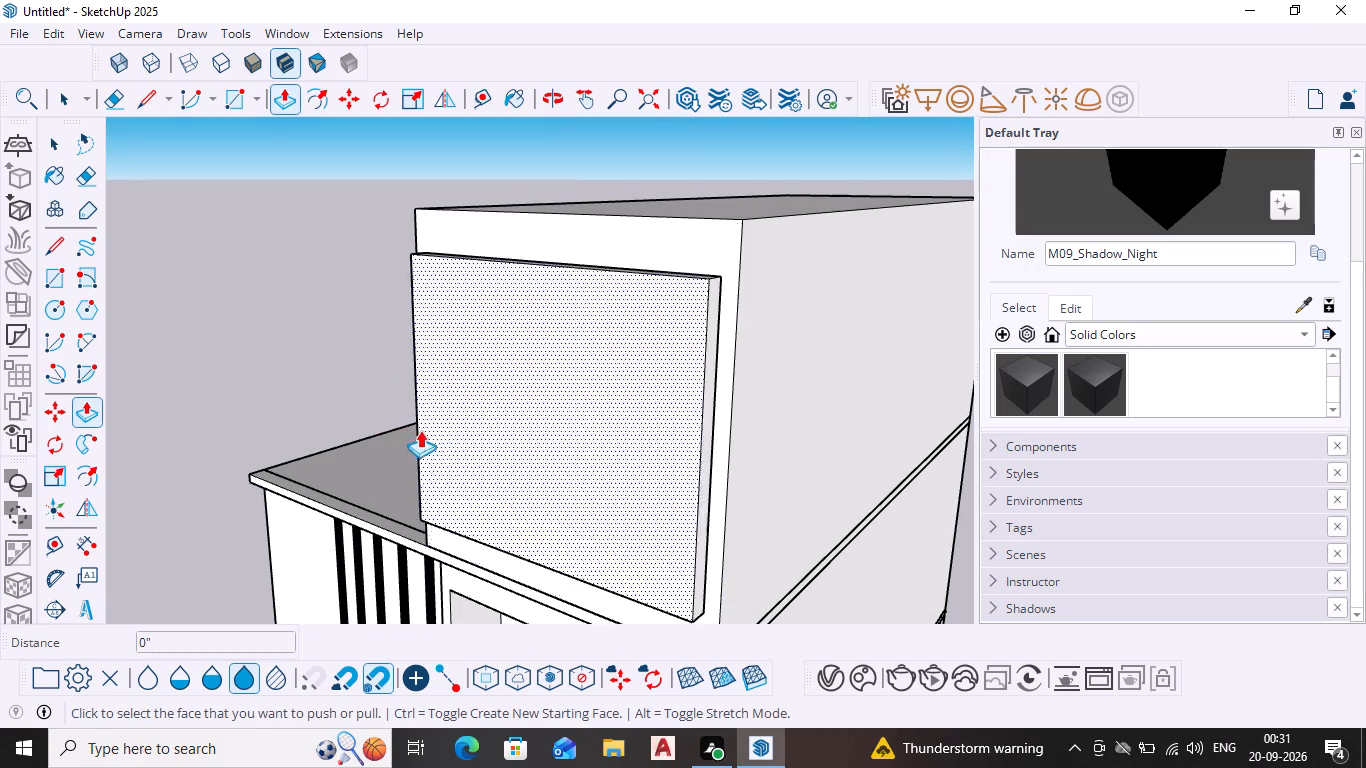
key("ctrl+z")
key("ctrl+z")
key("ctrl+z")
key("ctrl+z")
key("ctrl+z")
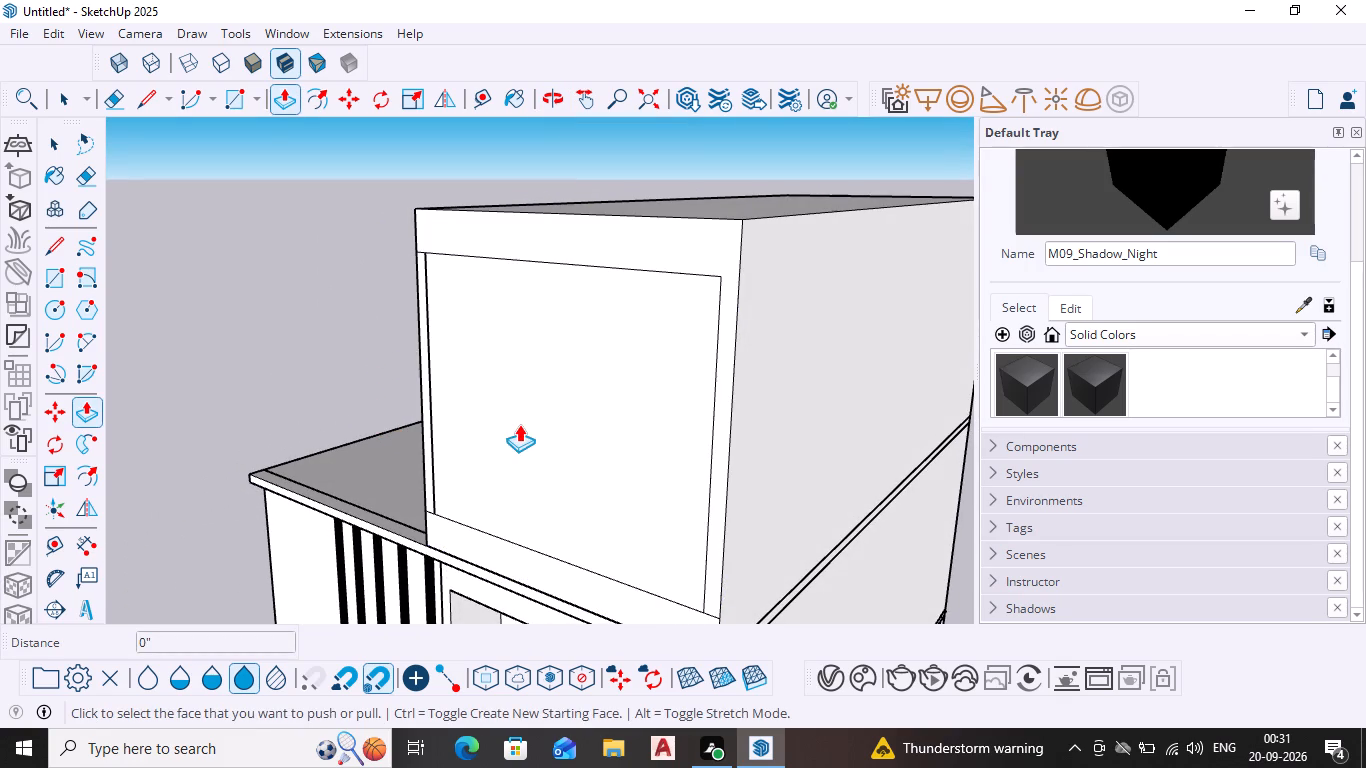
key("ctrl+z")
key("ctrl+z")
key("ctrl+z")
key("ctrl+z")
key("ctrl+z")
key("ctrl+z")
key("ctrl+z")
key("ctrl+z")
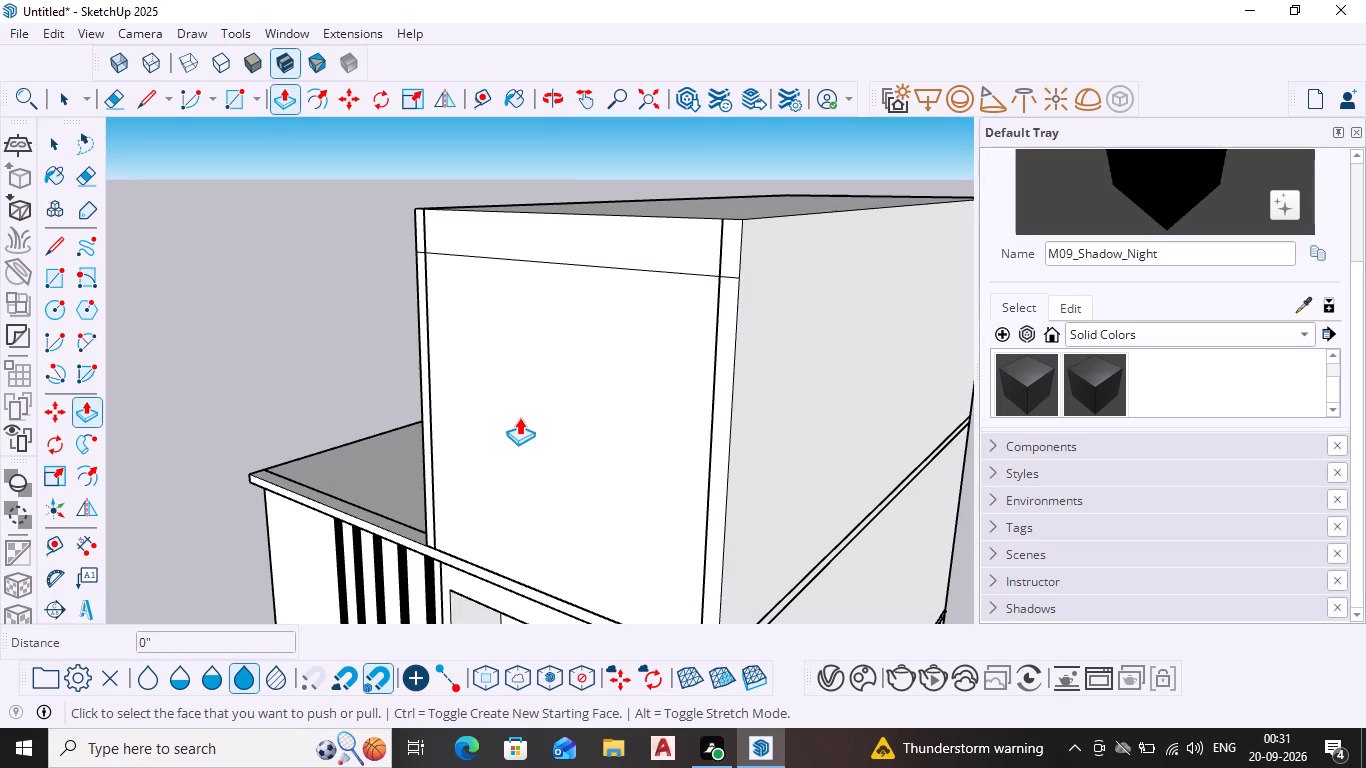
key("ctrl+z")
key("ctrl+z")
key("ctrl+z")
key("ctrl+z")
key("ctrl+z")
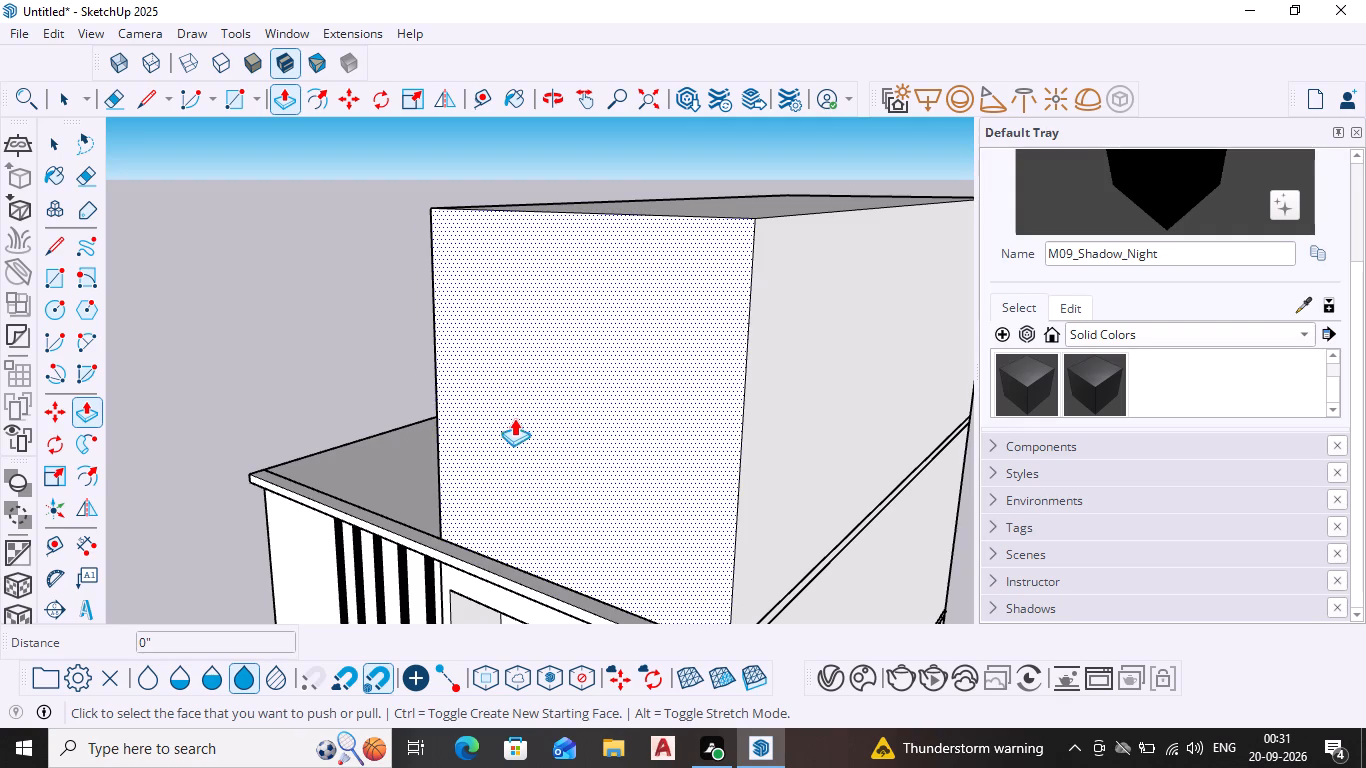
Pull the raised block's plain front face slightly forward to the front edge of the roof slab.
left_click(513, 423)
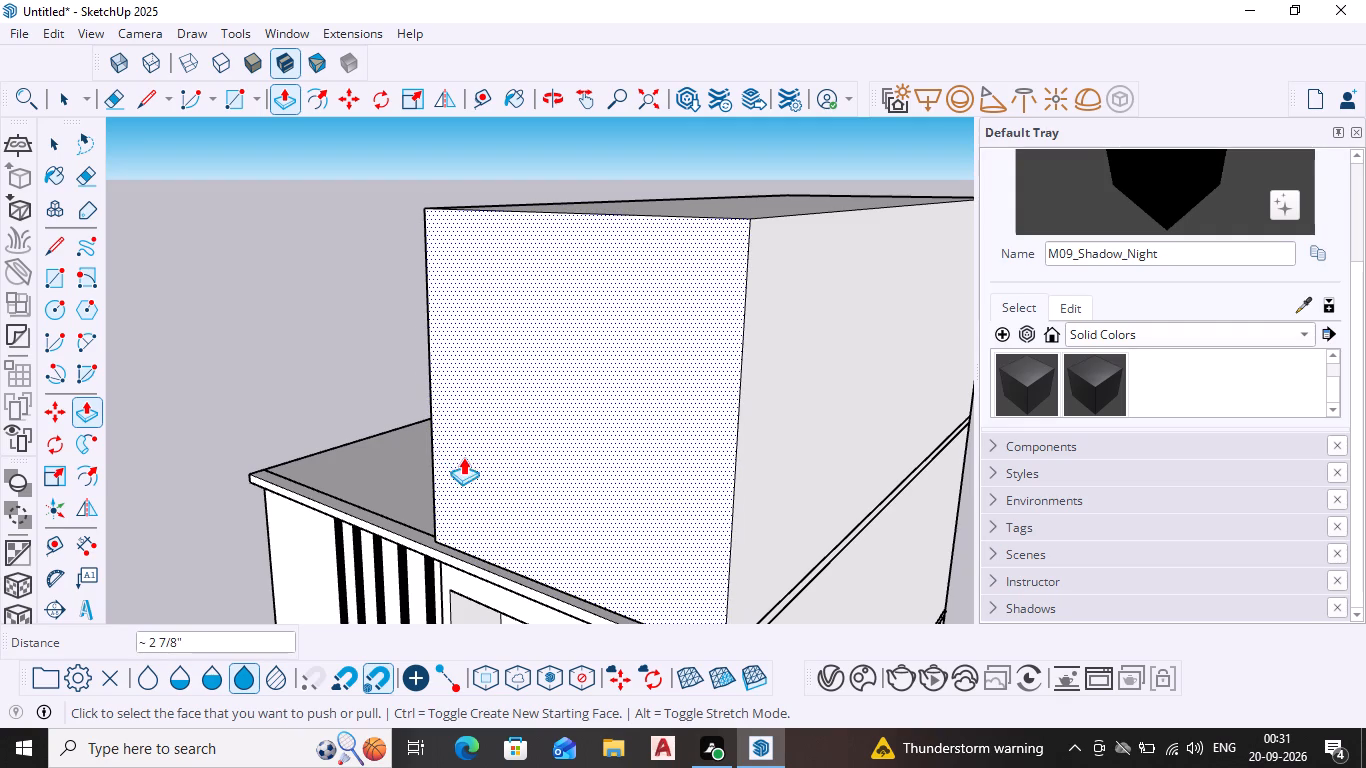
middle_click_drag(477, 467, 389, 481)
left_click_drag(417, 486, 414, 494)
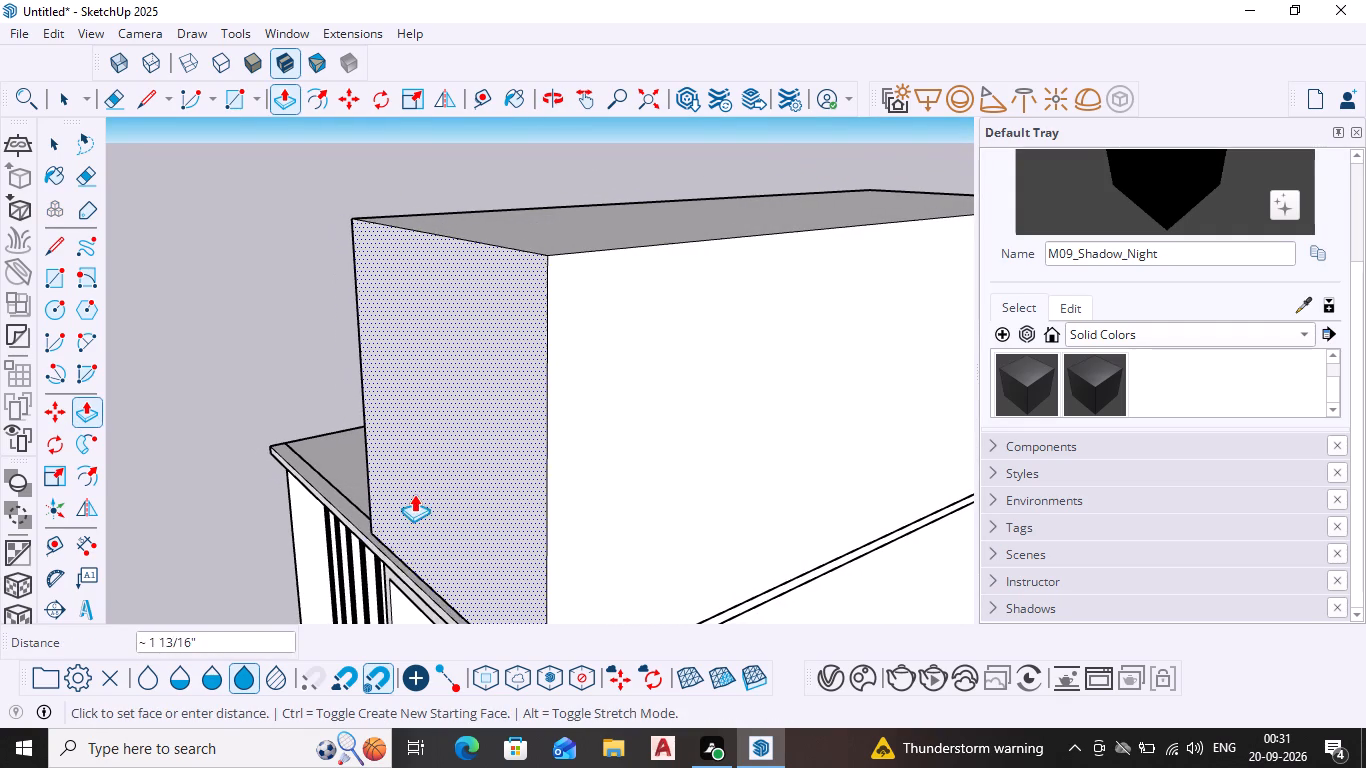
left_click_drag(414, 494, 412, 505)
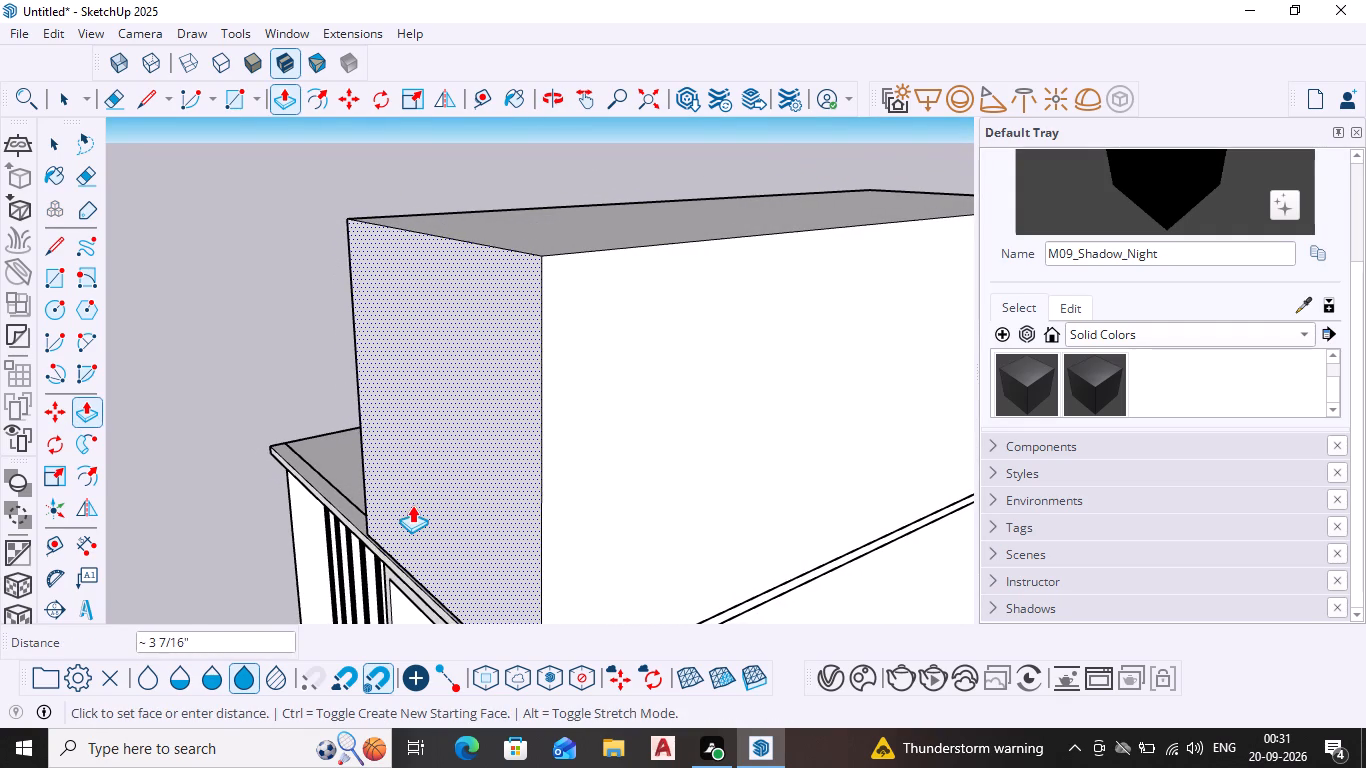
left_click_drag(412, 505, 411, 506)
key("space")
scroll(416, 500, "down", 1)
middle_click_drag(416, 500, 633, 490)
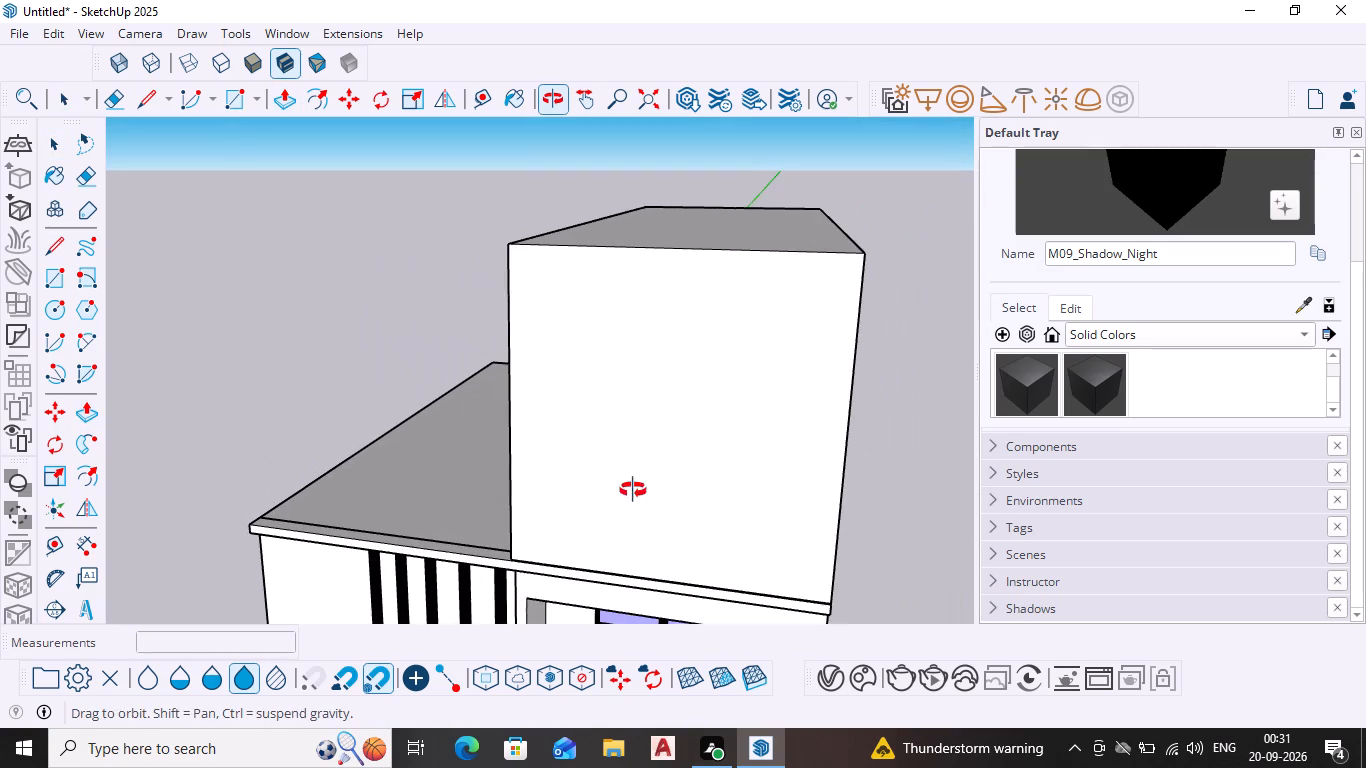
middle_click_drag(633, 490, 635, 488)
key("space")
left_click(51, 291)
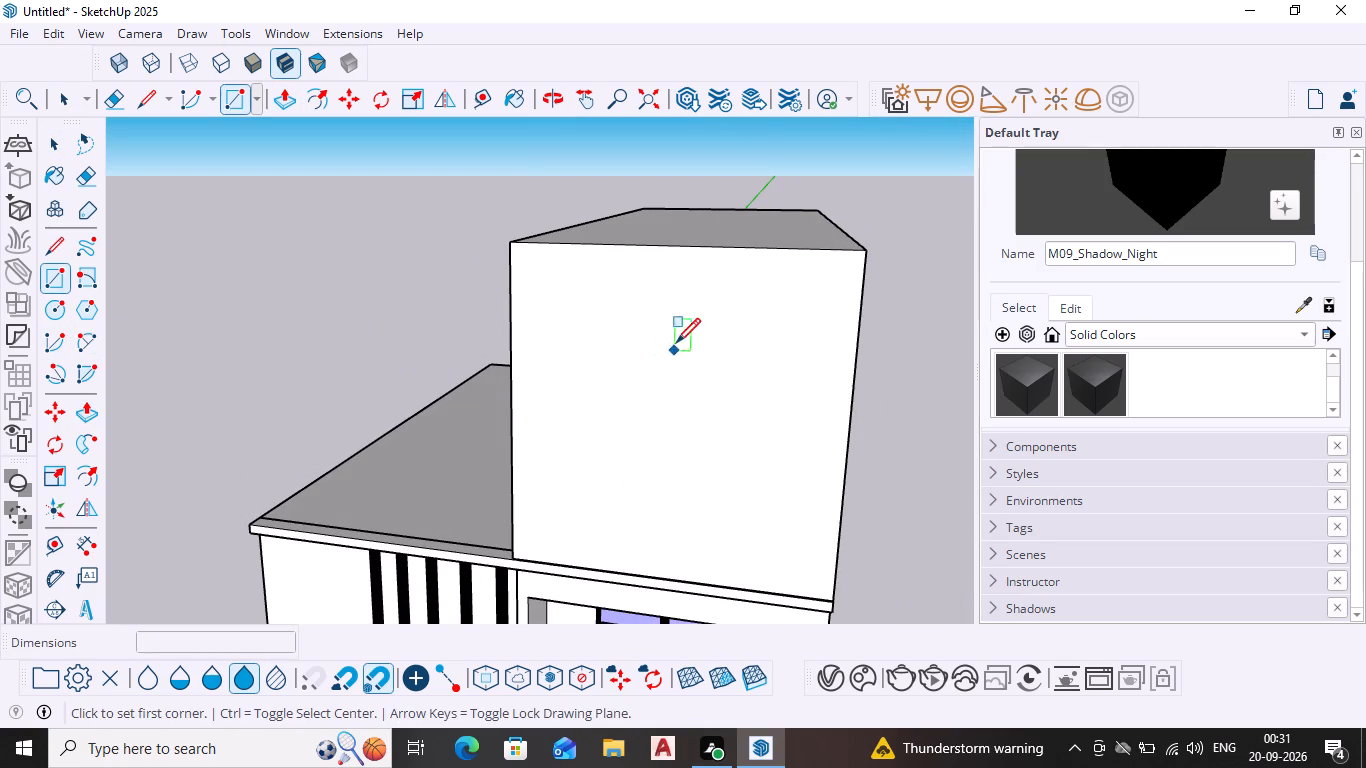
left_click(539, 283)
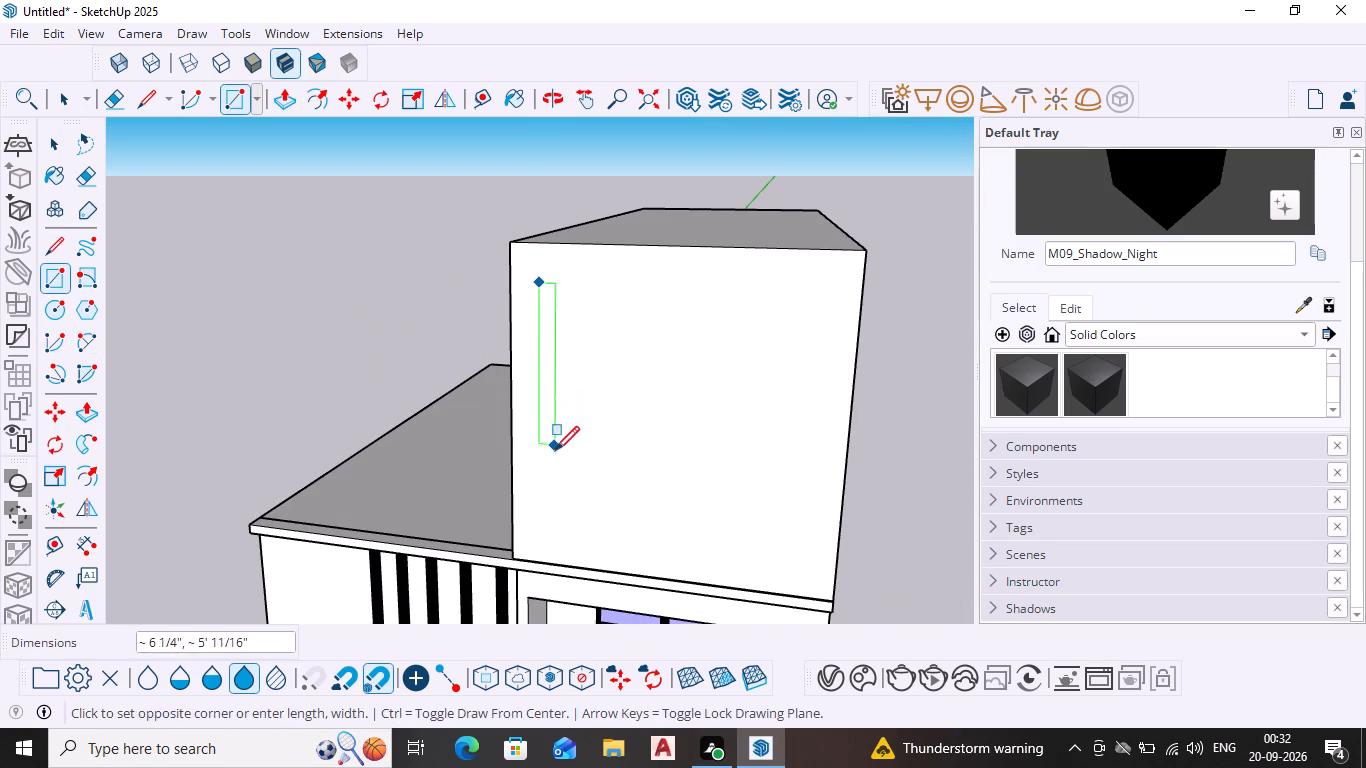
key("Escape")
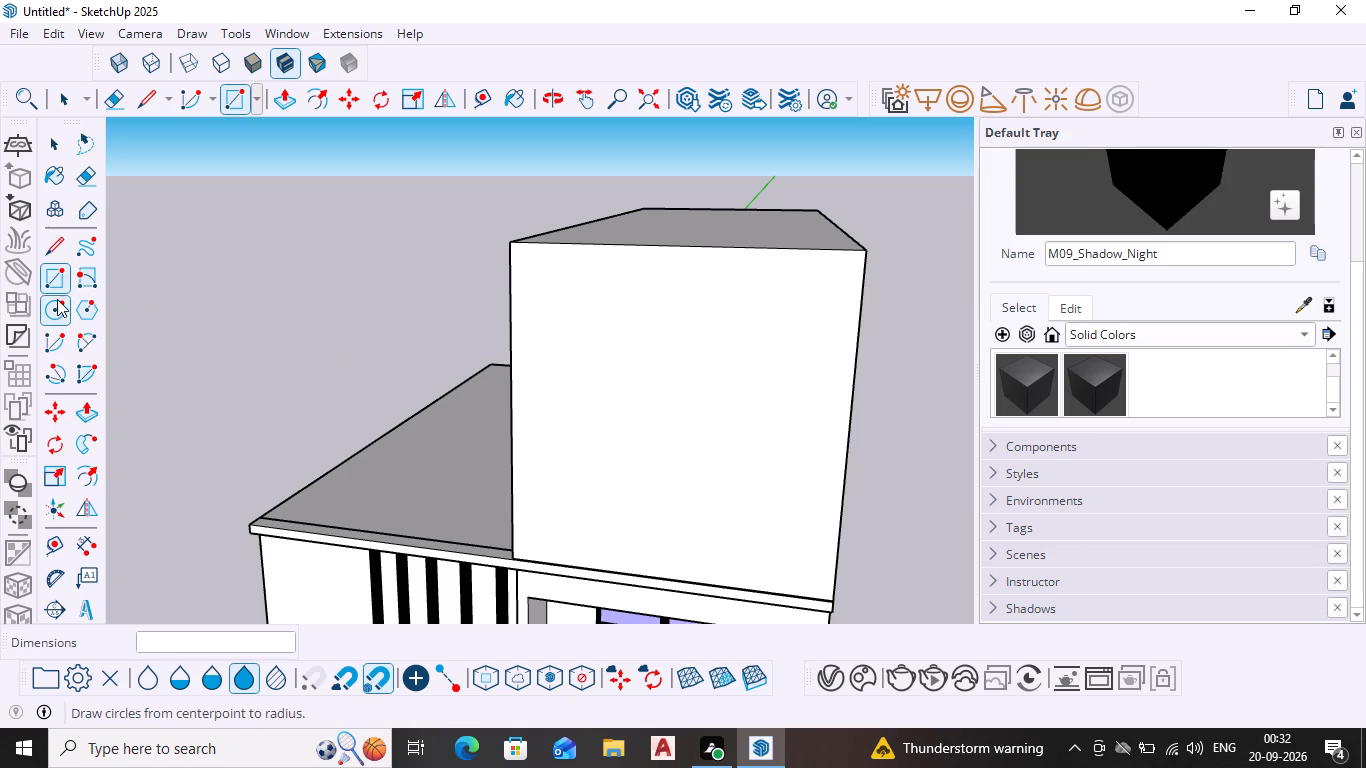
Draw an inset rectangle about 9' 1" by 7' 10" on the raised block's front face, leaving a border around it.
left_click(54, 282)
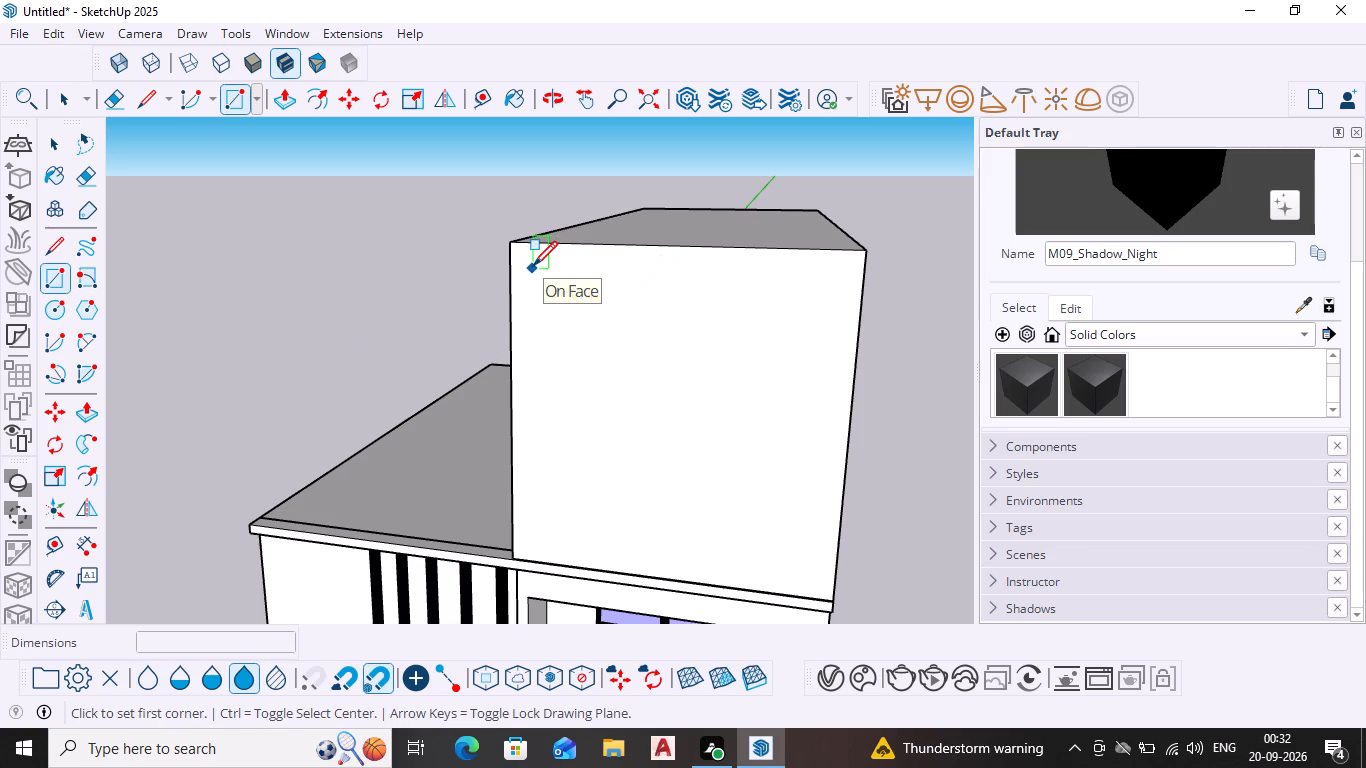
left_click(526, 272)
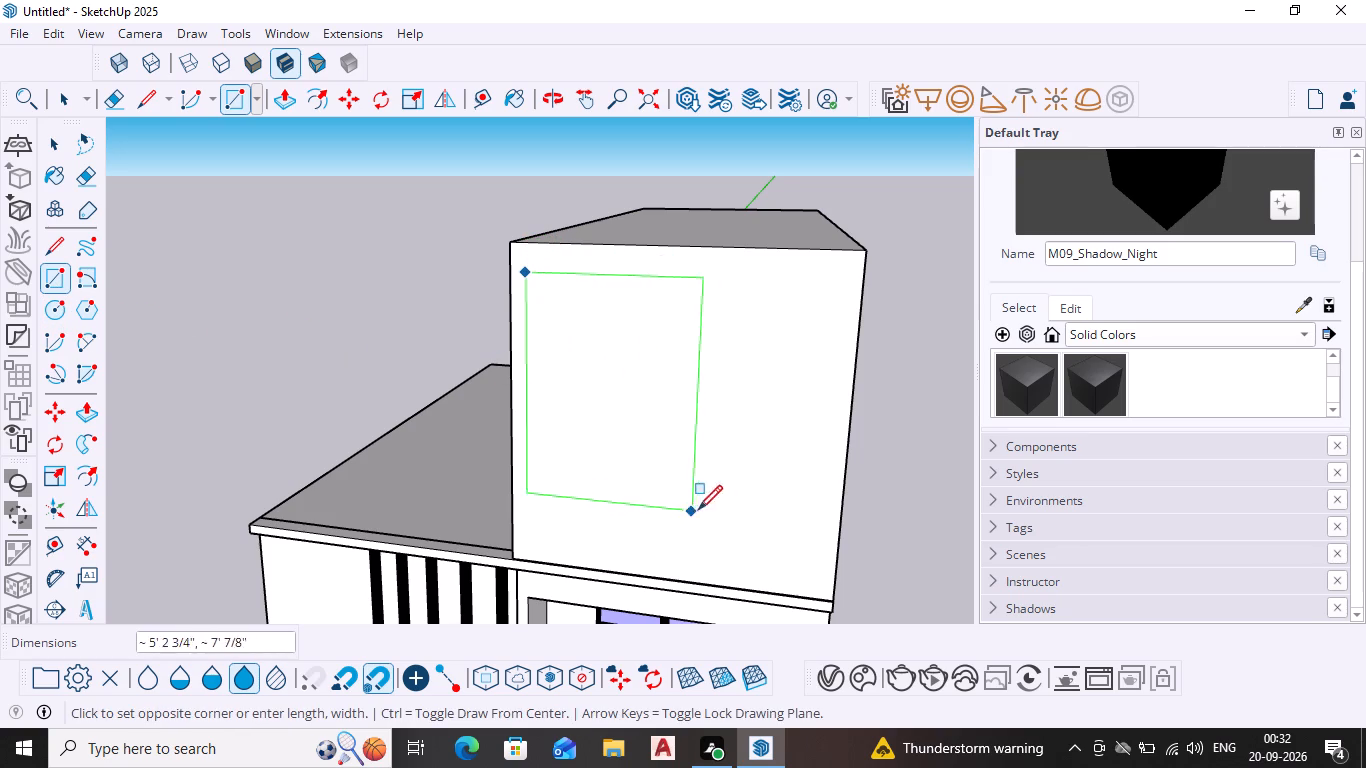
left_click(824, 550)
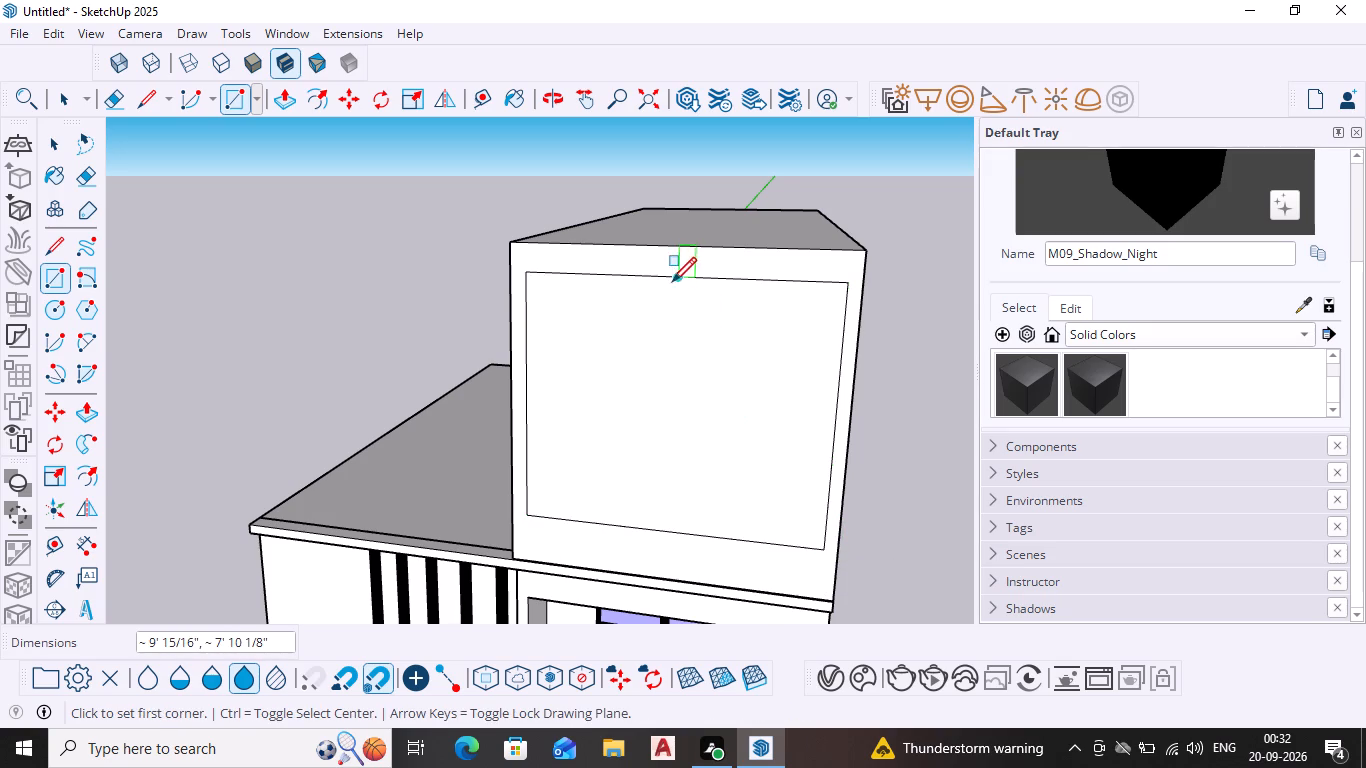
key("space")
Move the inset rectangle's top edge straight down about 4 3/4" to widen the upper border.
left_click(677, 273)
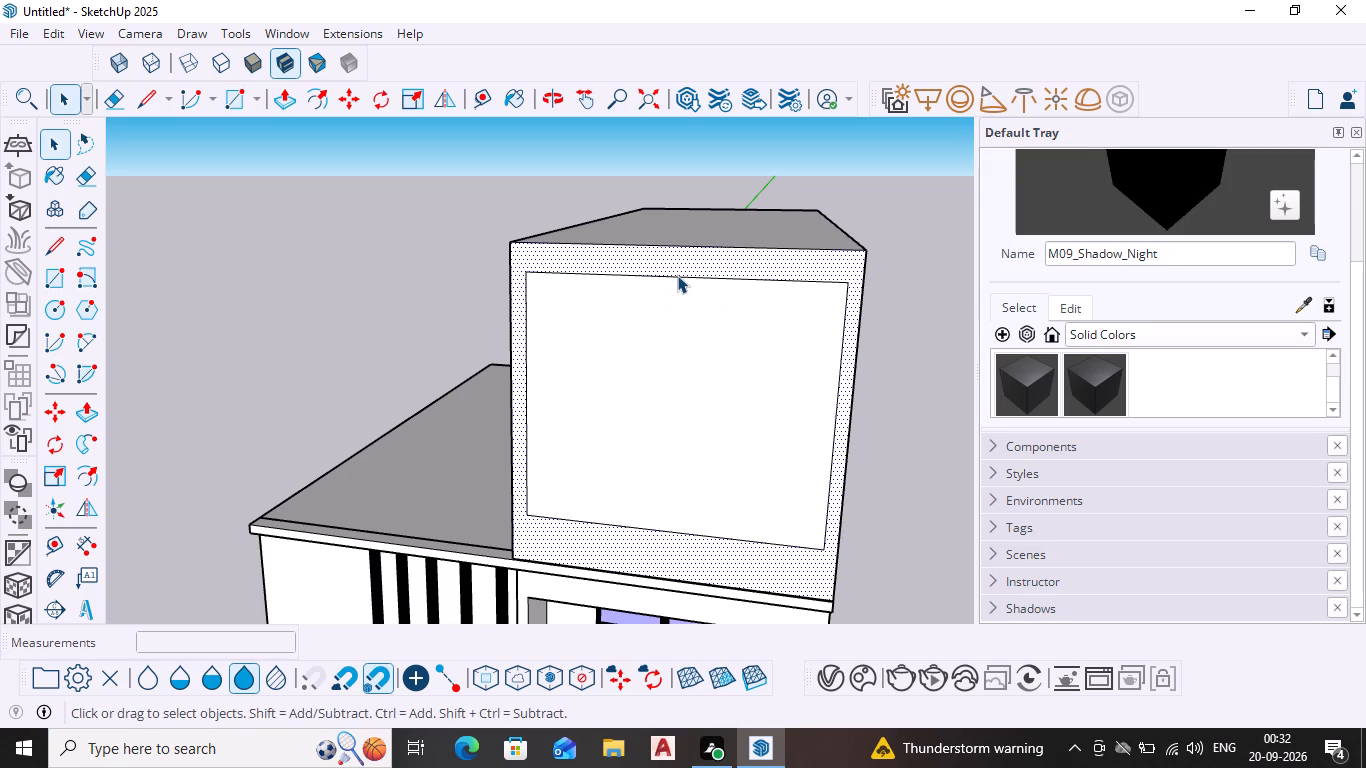
left_click(677, 275)
key("m")
left_click(677, 275)
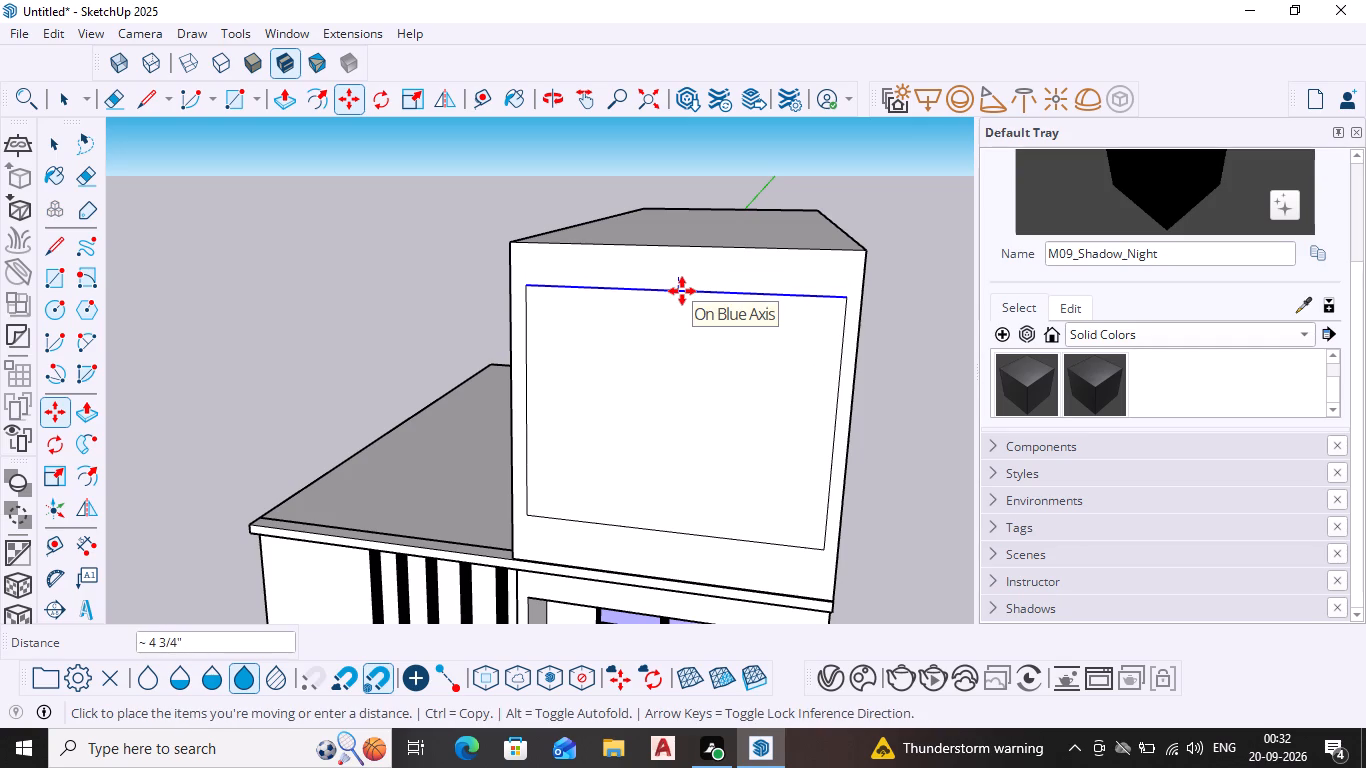
left_click(682, 291)
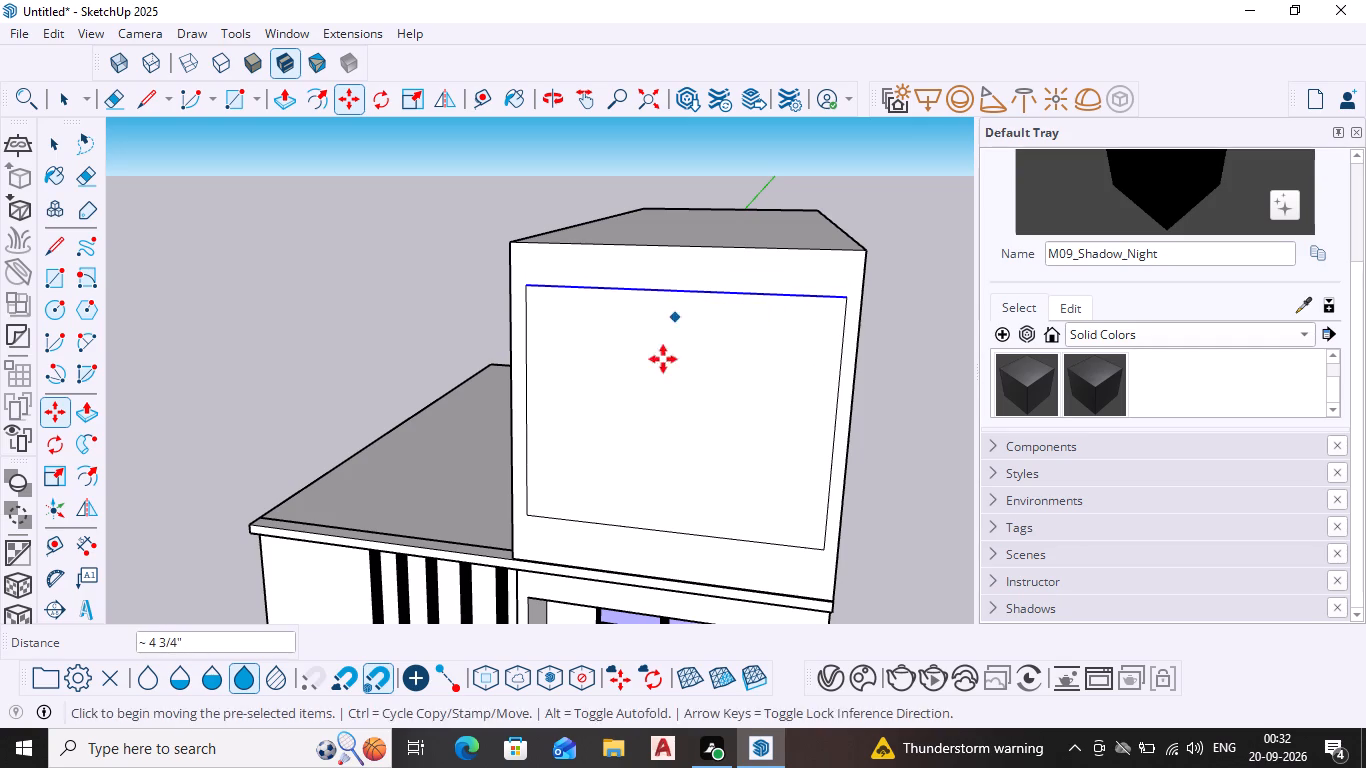
key("space")
Push the inner panel of the raised block's front face inward about 2' 5/8" to form a framed recess.
middle_click_drag(655, 595, 748, 567)
key("space")
key("space")
left_click(725, 447)
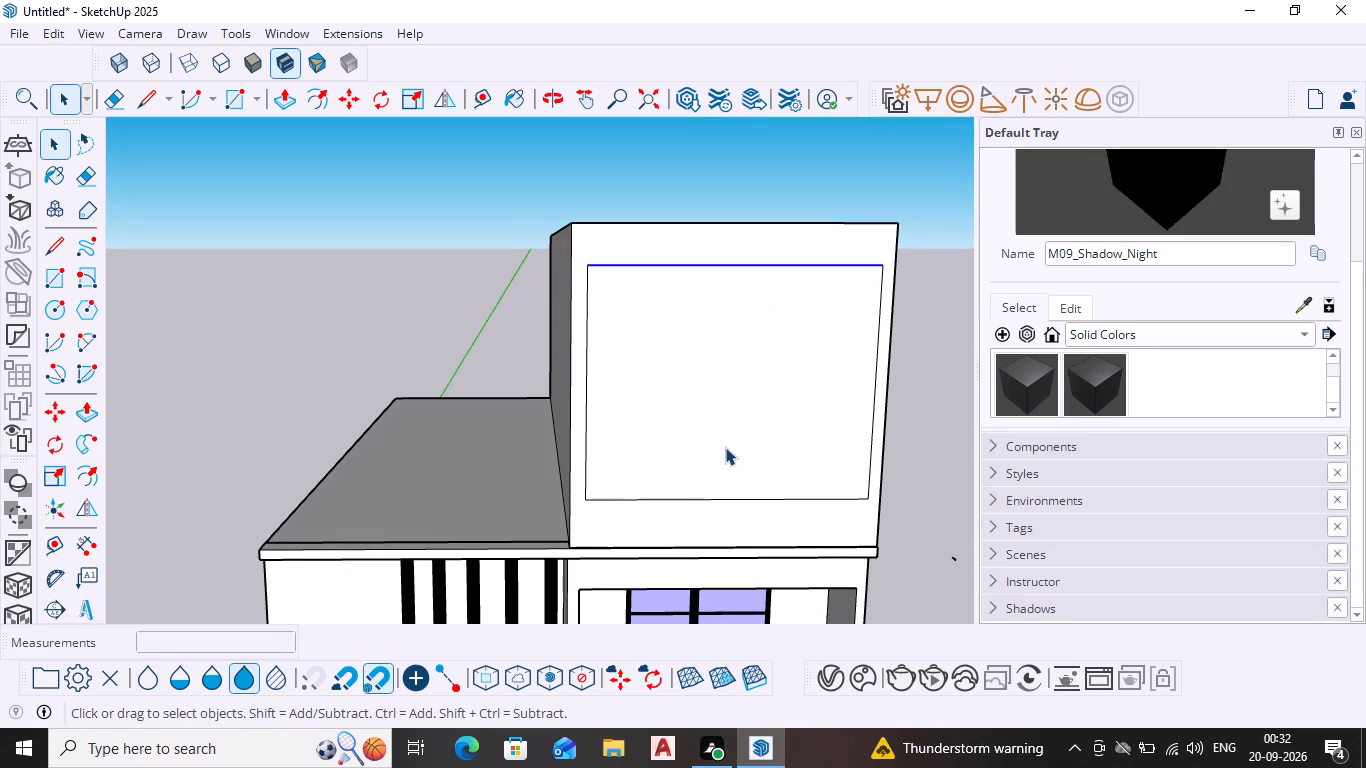
key("p")
key("Return")
left_click(721, 438)
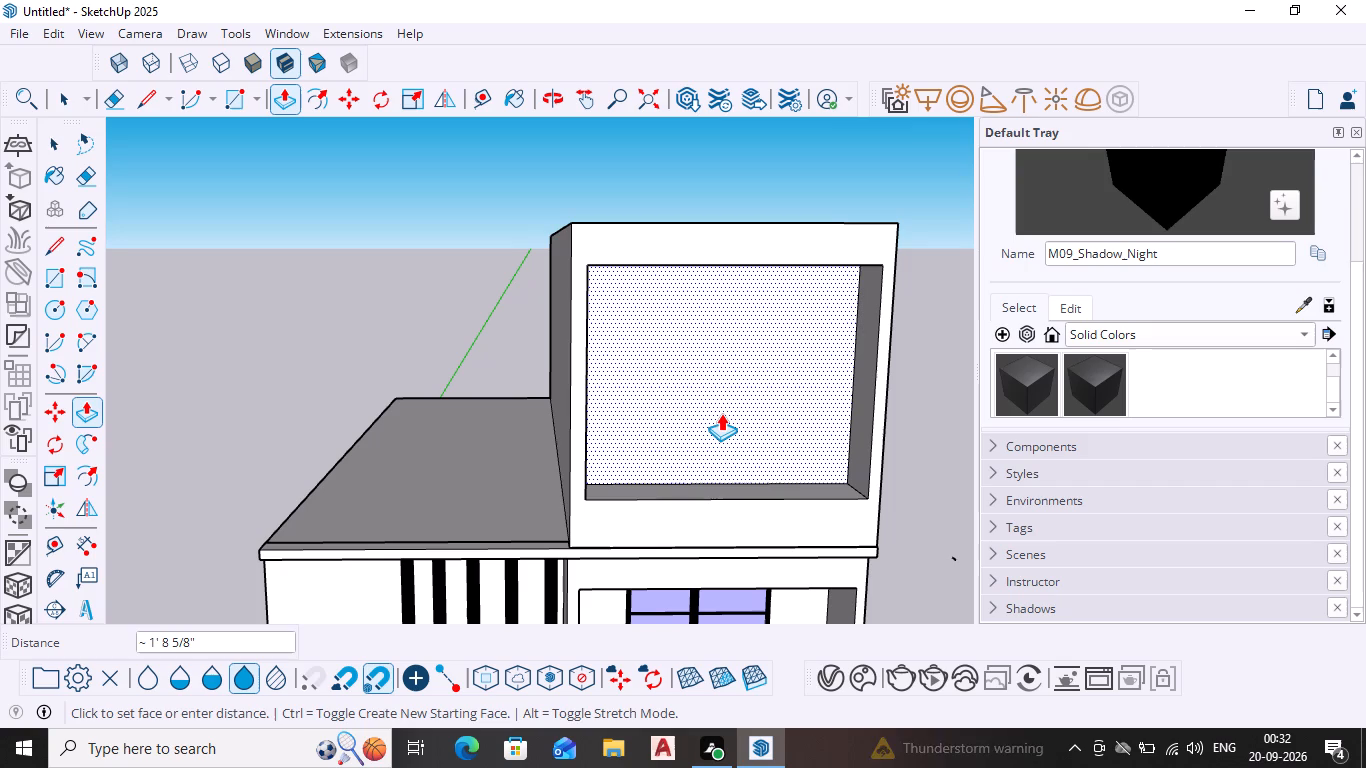
left_click(721, 408)
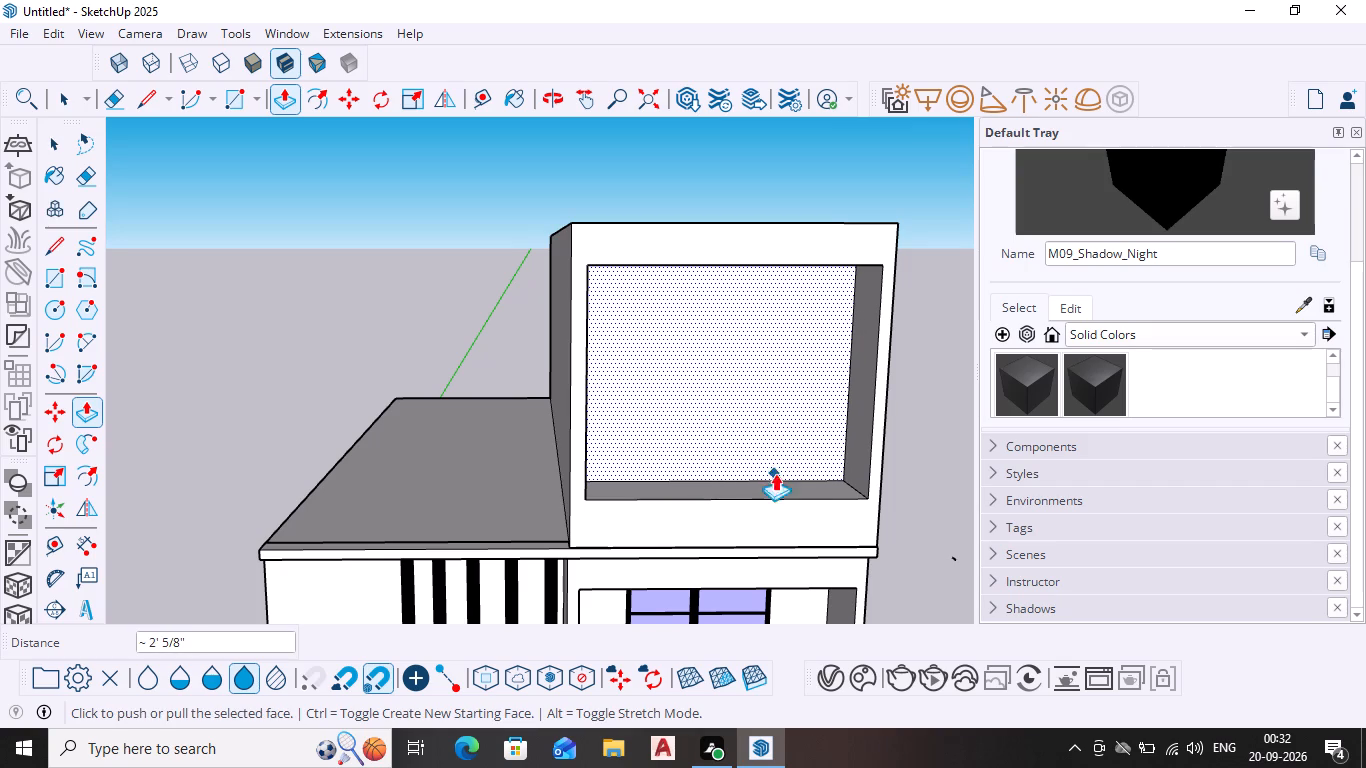
key("space")
Examine the recessed raised block and the whole house from several angles and distances.
scroll(912, 508, "down", 1)
middle_click_drag(912, 507, 814, 470)
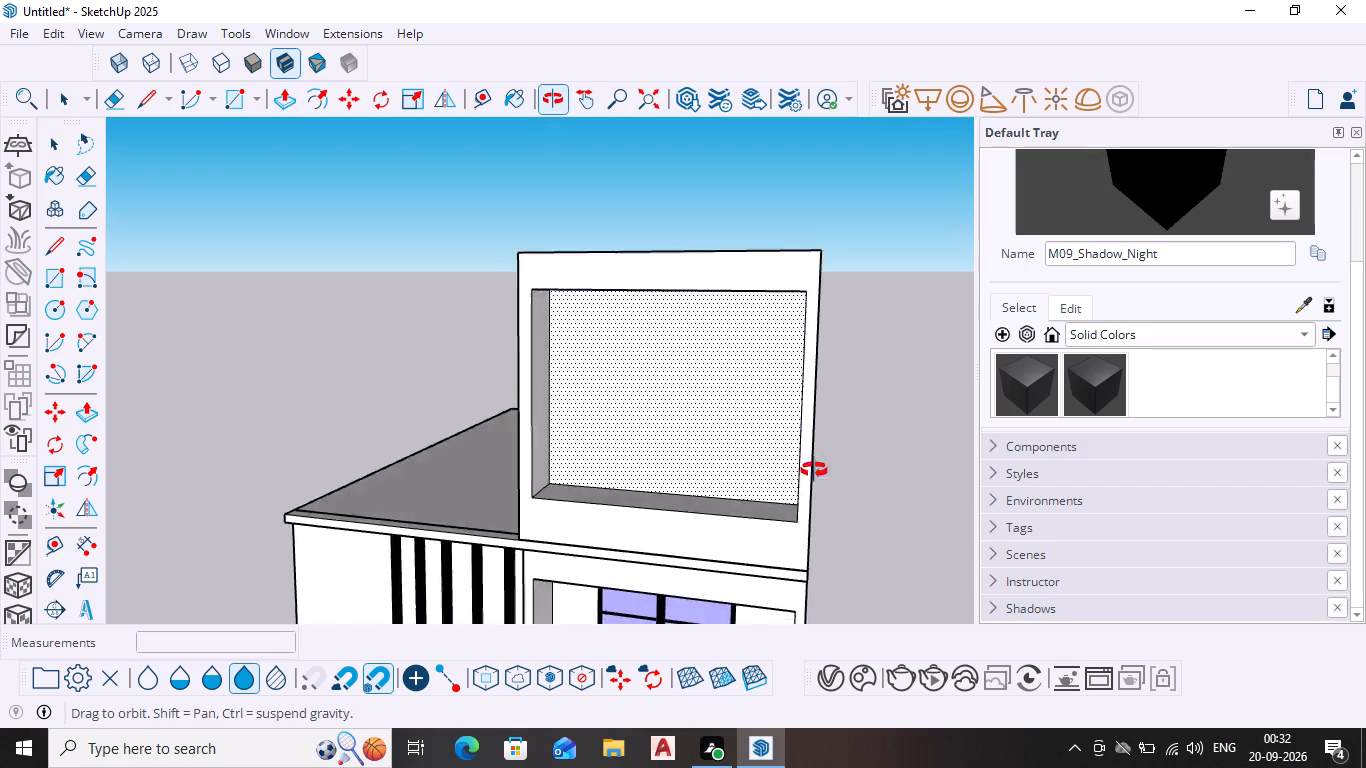
middle_click_drag(814, 470, 836, 431)
scroll(835, 435, "down", 8)
middle_click_drag(785, 440, 791, 536)
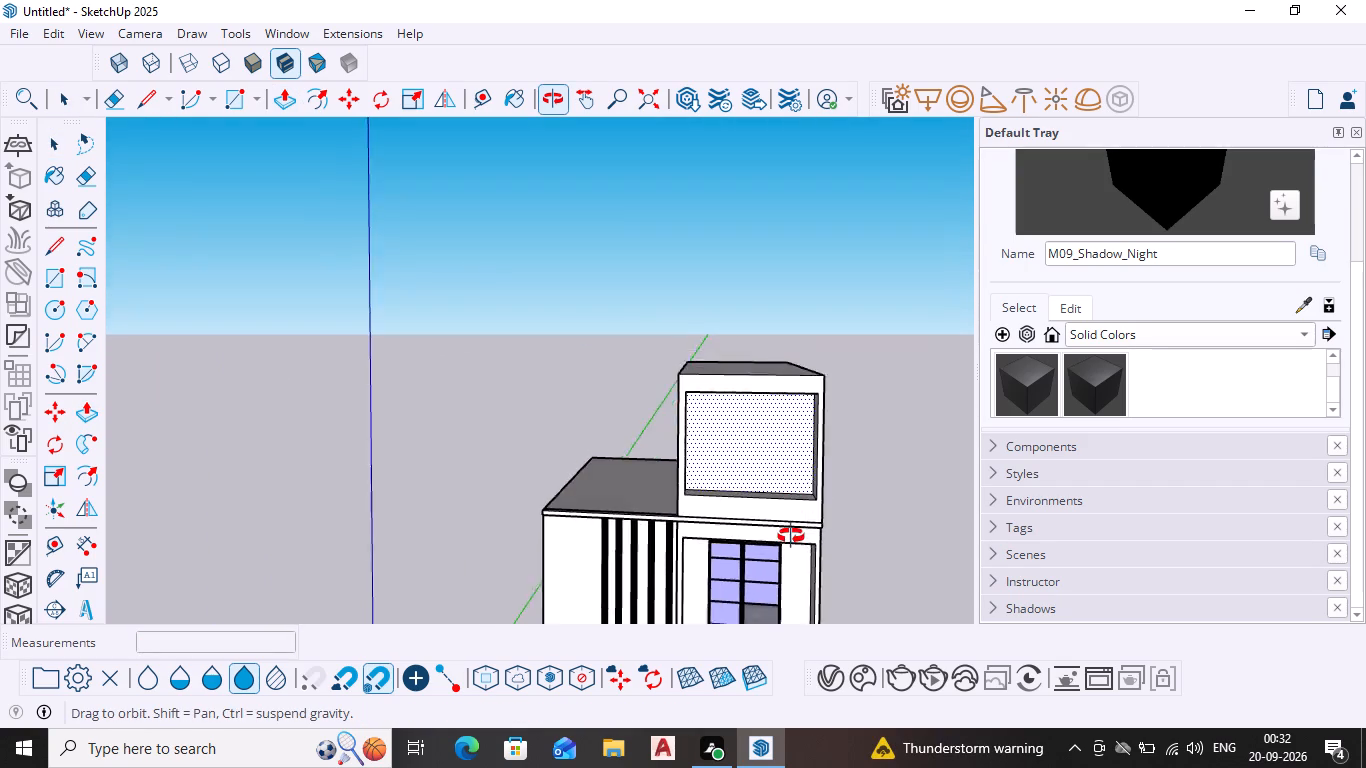
middle_click_drag(791, 536, 796, 440)
scroll(800, 439, "down", 5)
middle_click_drag(804, 452, 740, 497)
scroll(719, 644, "down", 1, "shift")
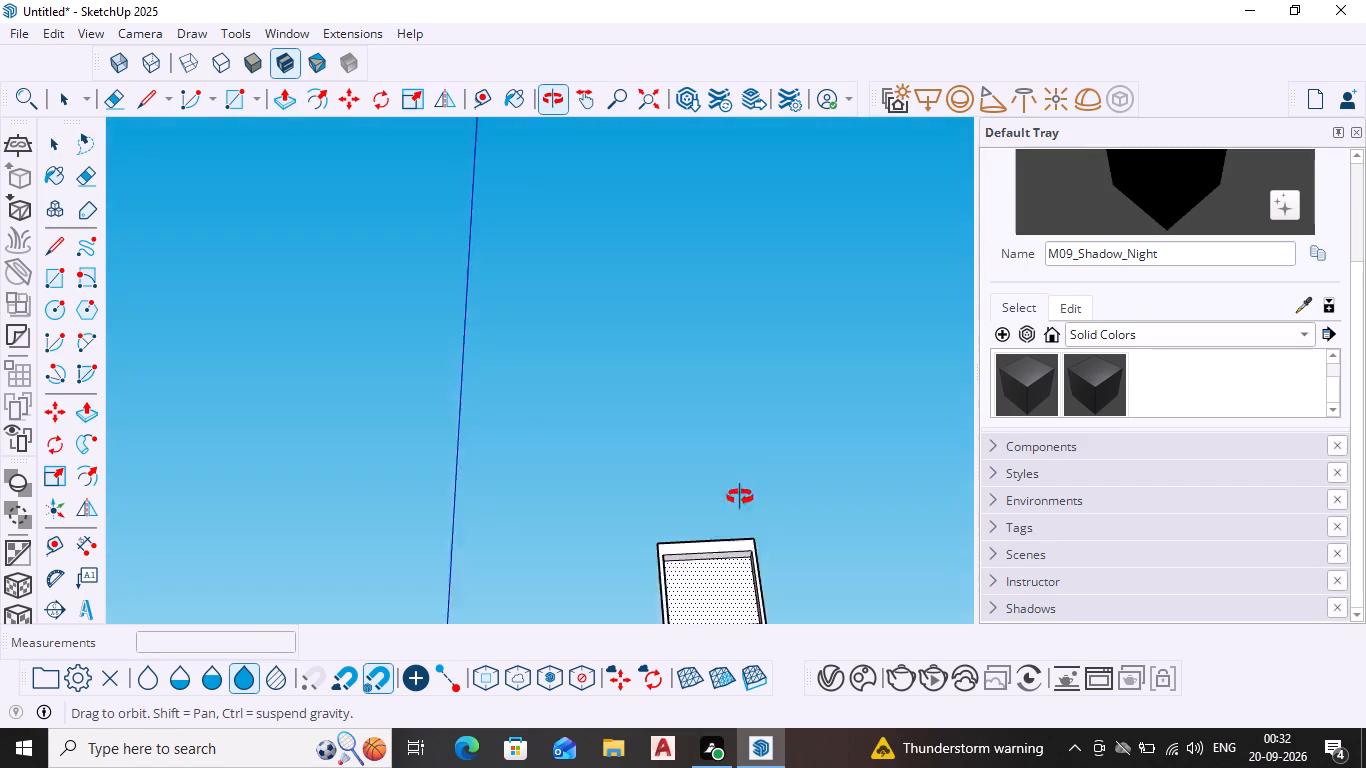
middle_click_drag(740, 497, 740, 391)
scroll(740, 390, "up", 1)
scroll(757, 411, "down", 4)
middle_click_drag(752, 410, 750, 410, "shift")
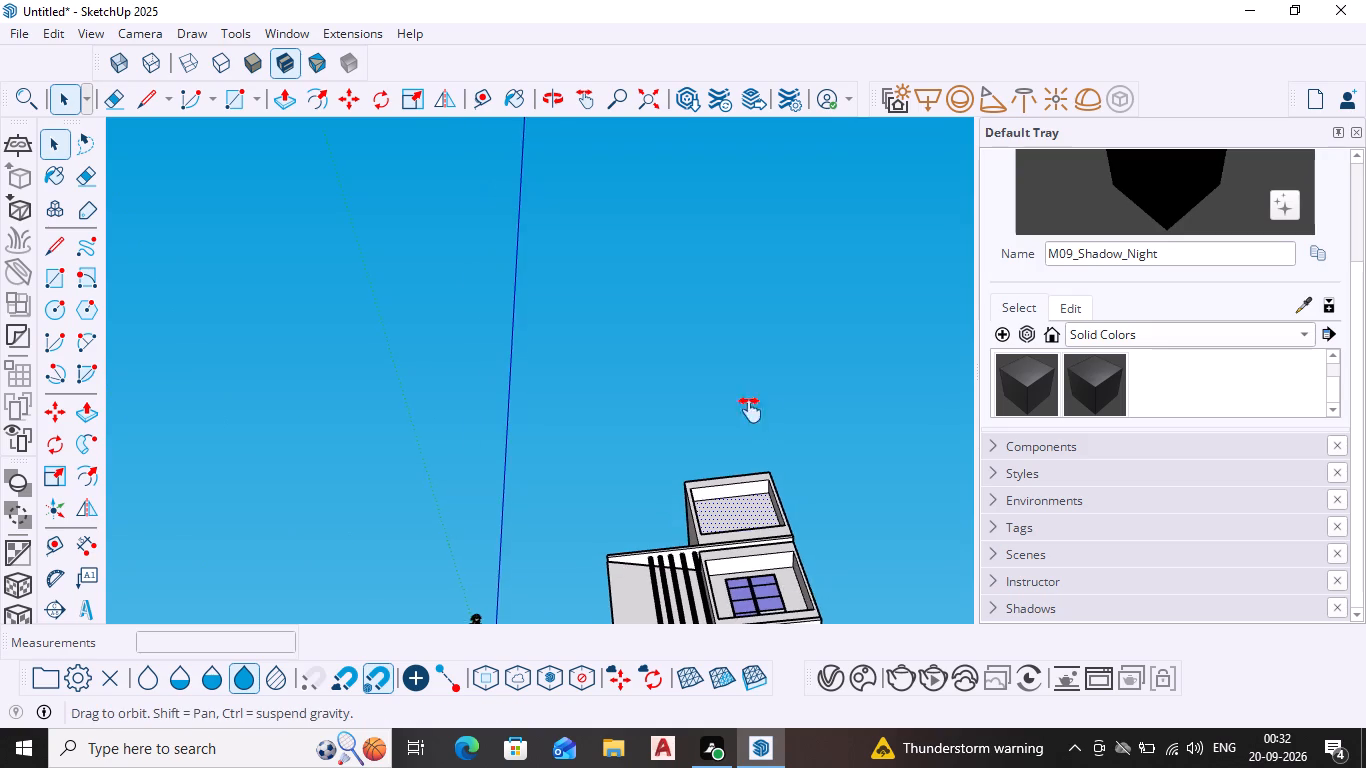
middle_click_drag(750, 410, 699, 429, "shift")
scroll(675, 379, "down", 12)
middle_click_drag(688, 425, 622, 666)
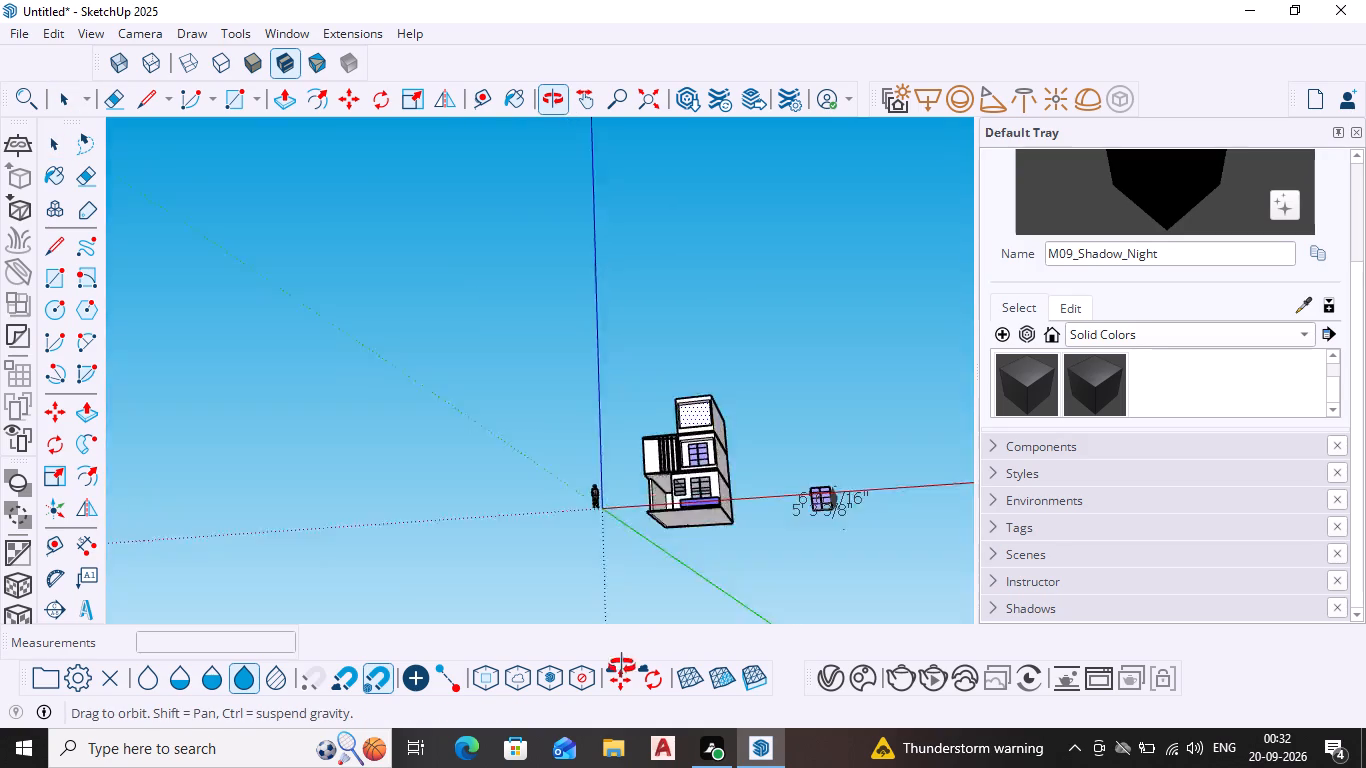
middle_click_drag(622, 666, 622, 701)
middle_click_drag(659, 415, 707, 513)
scroll(697, 455, "up", 4)
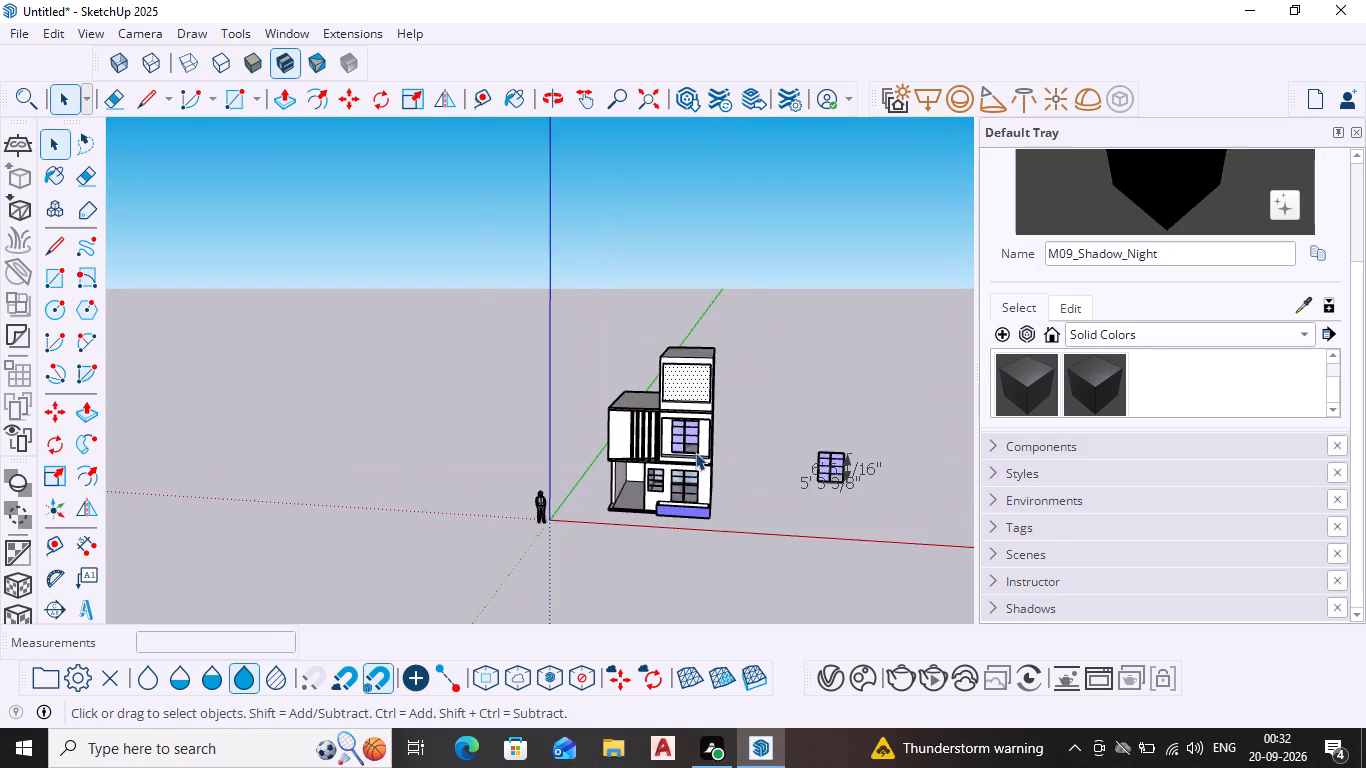
scroll(695, 452, "up", 7)
middle_click_drag(663, 437, 660, 441, "shift")
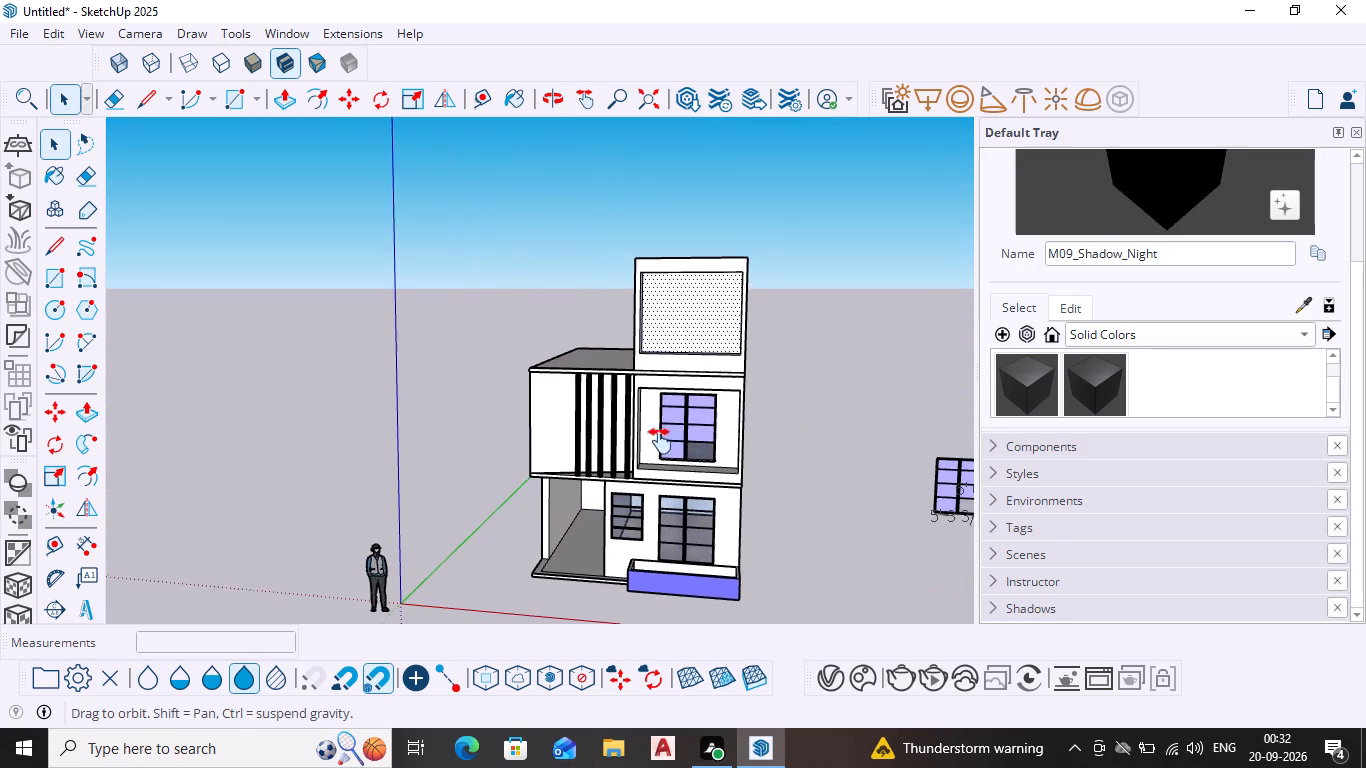
middle_click_drag(660, 441, 662, 459, "shift")
middle_click_drag(736, 420, 674, 398, "shift")
key("space")
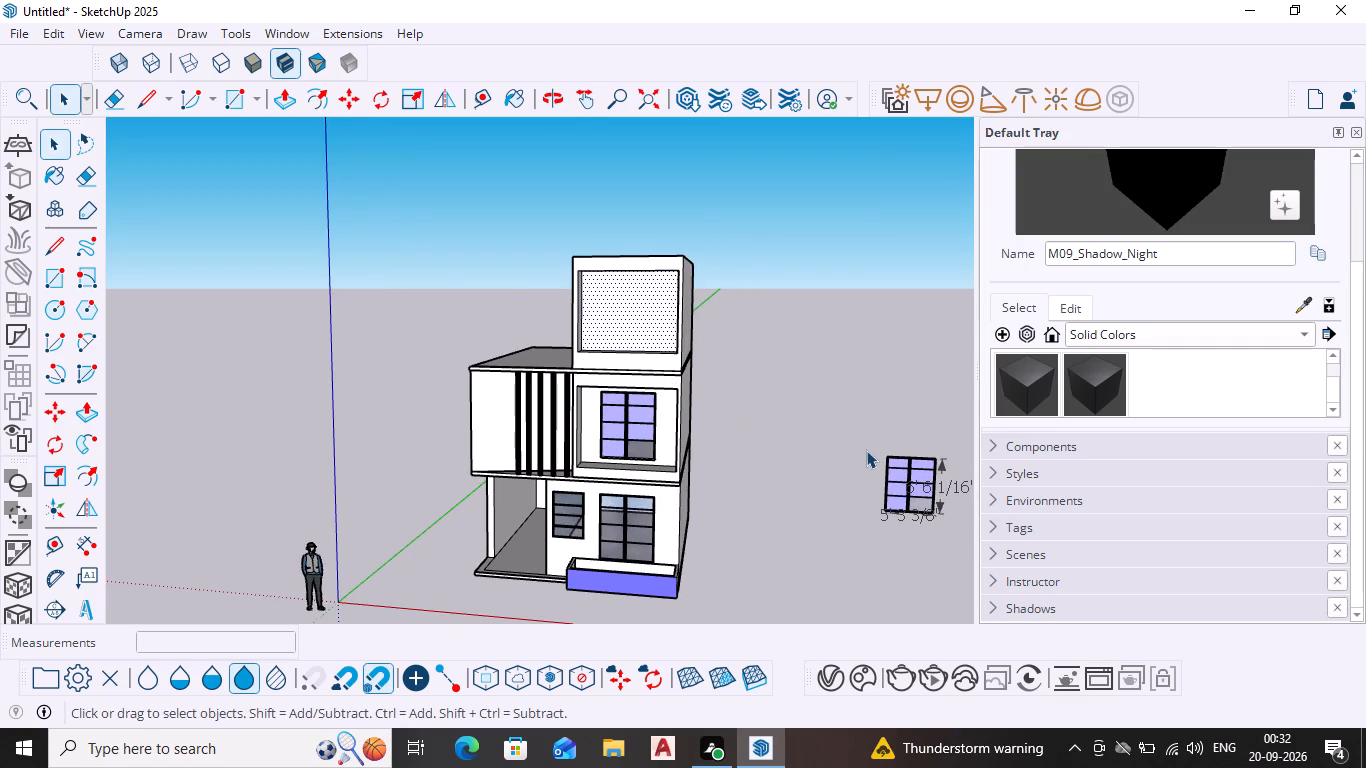
Delete the width and height dimensions attached to the loose window beside the house.
left_click(957, 479)
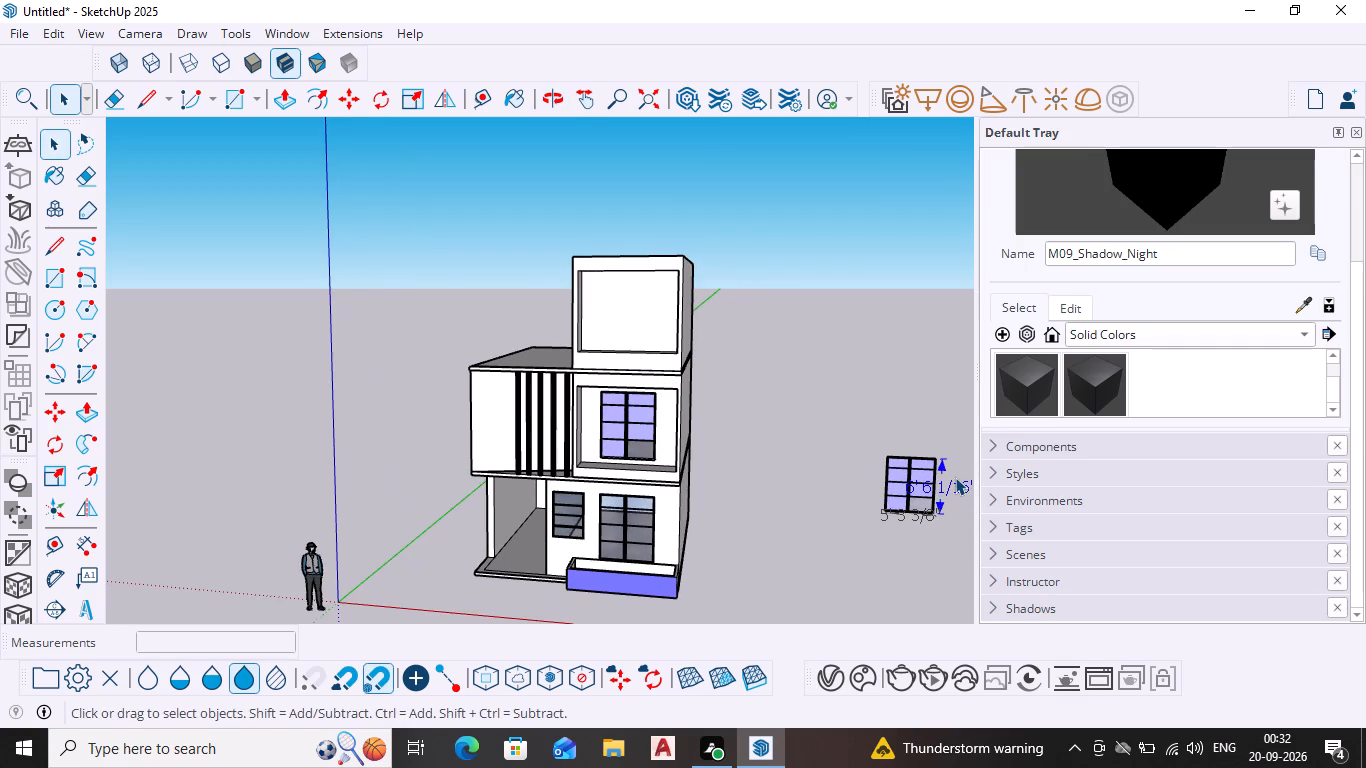
key("Home")
left_click(903, 512)
key("Delete")
left_click(941, 481)
key("Delete")
Copy the loose window beside the house into the framed recess of the raised block, about 44' 2" away.
left_click_drag(832, 405, 927, 558)
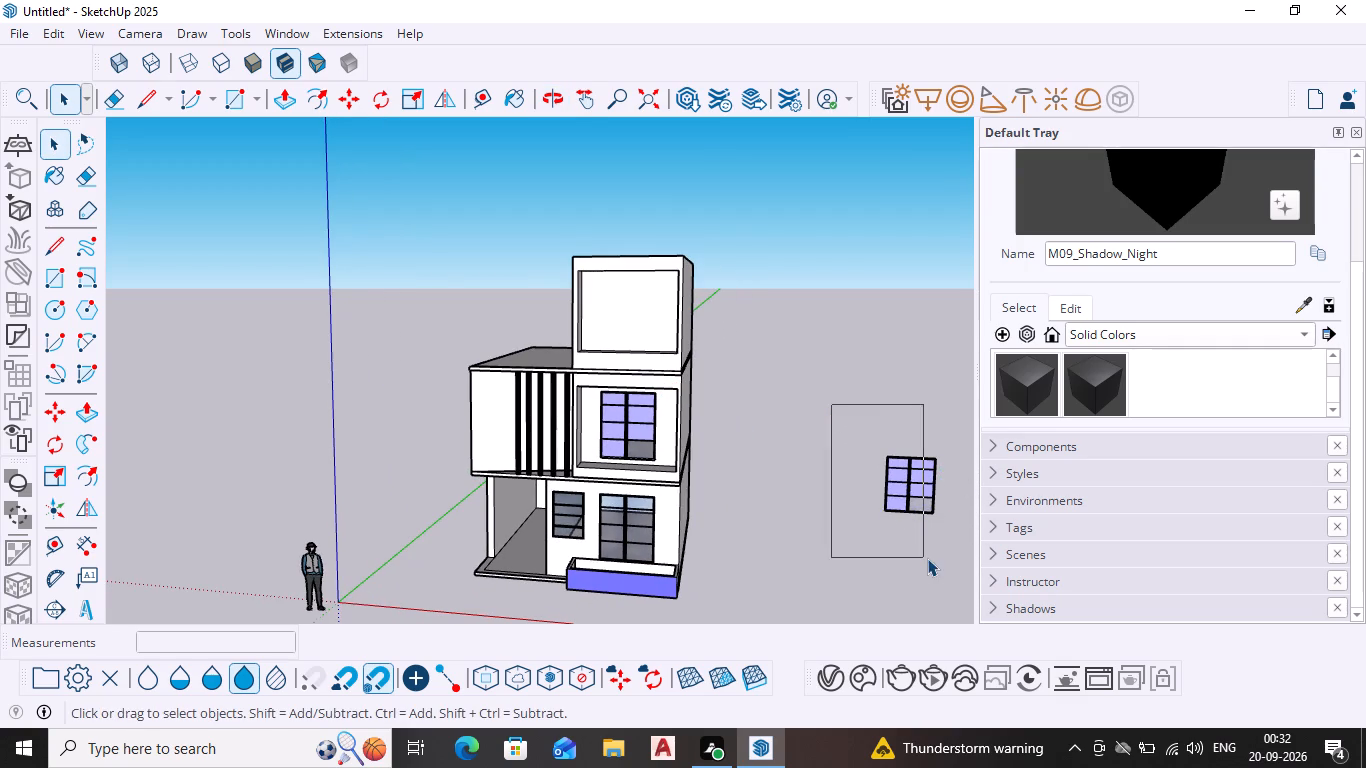
left_click_drag(927, 558, 951, 544)
key("m")
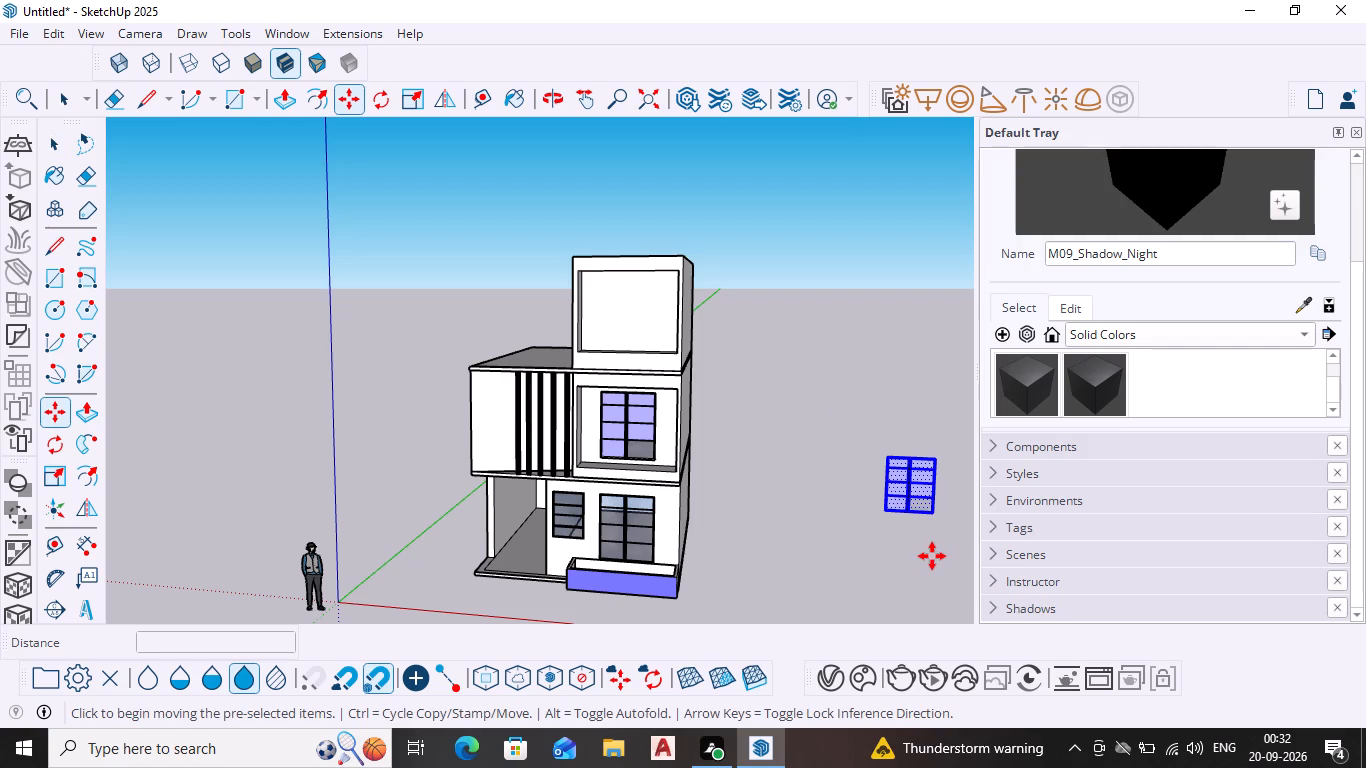
left_click(890, 510)
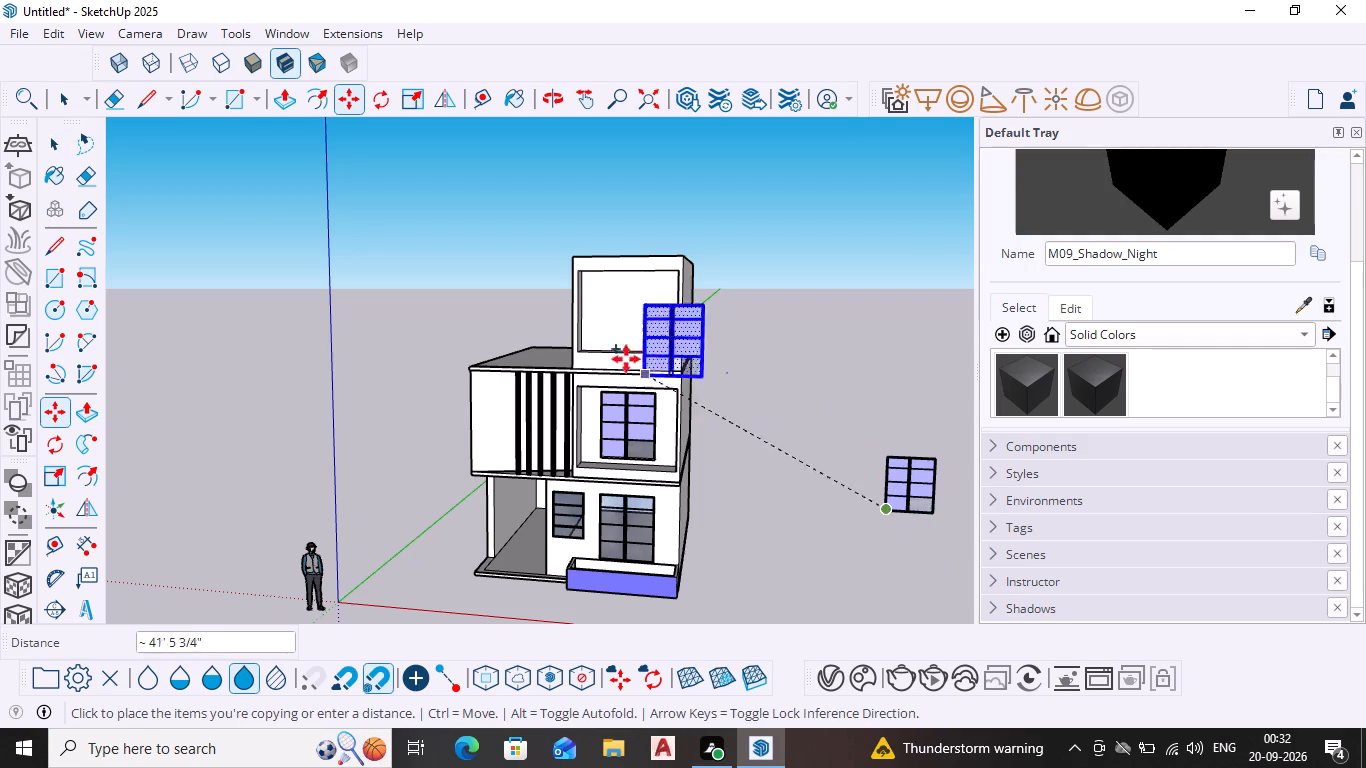
scroll(607, 332, "up", 3)
middle_click_drag(610, 336, 625, 400)
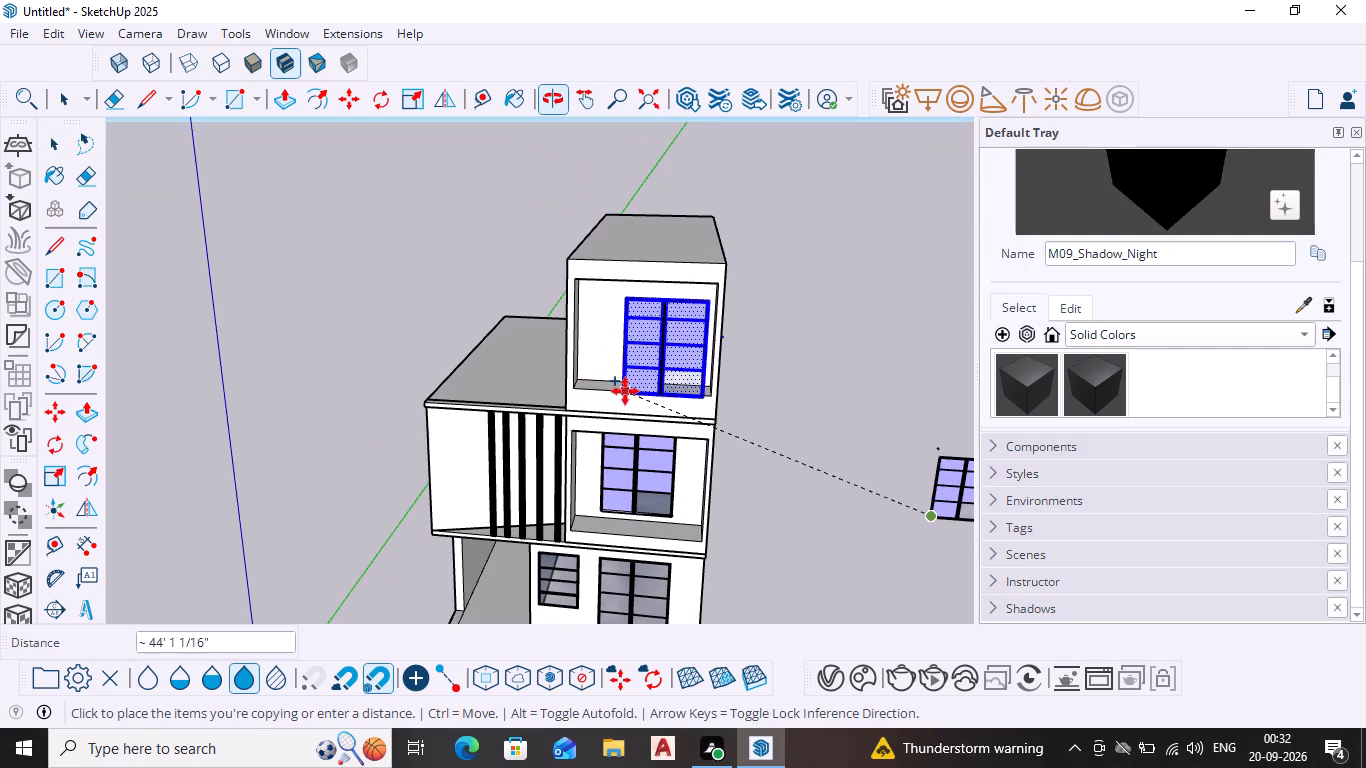
middle_click_drag(623, 367, 620, 410, "shift")
scroll(619, 392, "up", 1)
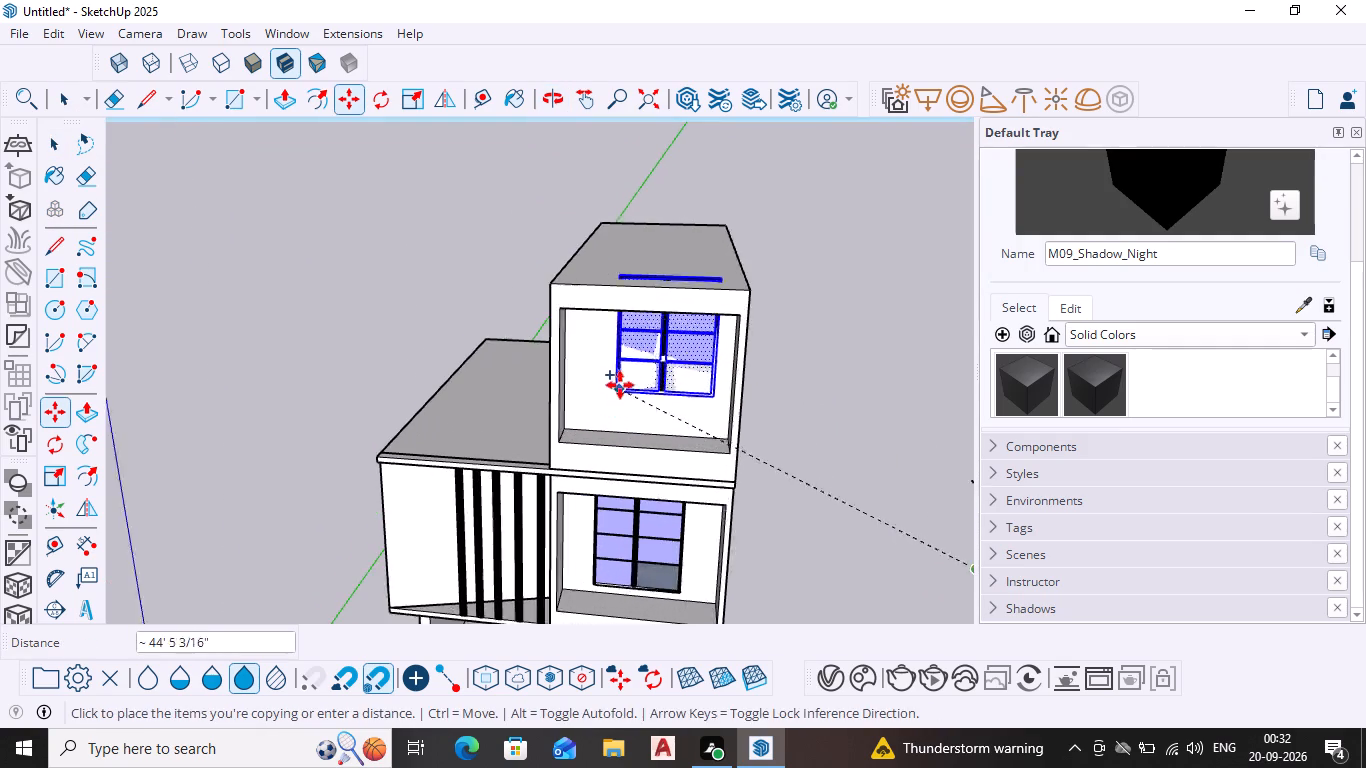
scroll(620, 385, "up", 2)
middle_click_drag(620, 378, 657, 335)
middle_click_drag(627, 458, 635, 432)
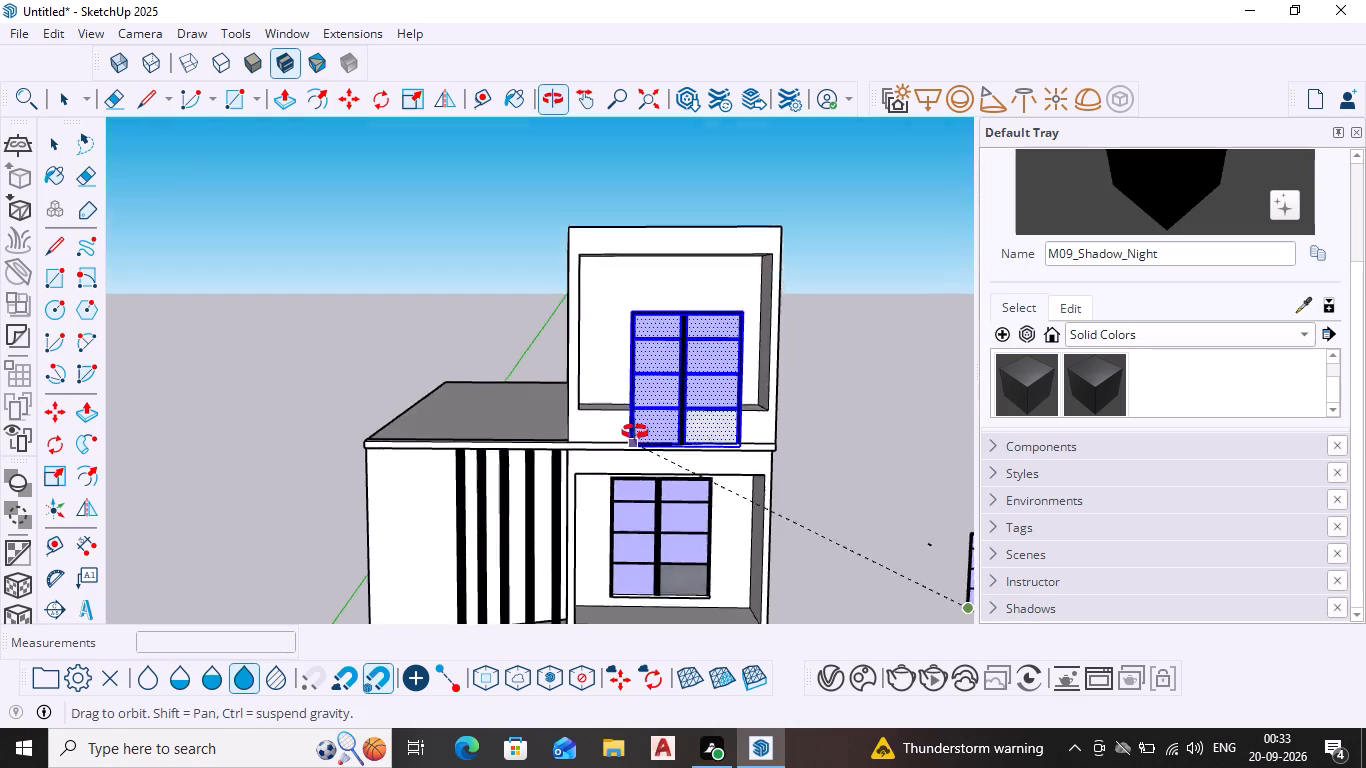
middle_click_drag(635, 432, 633, 406)
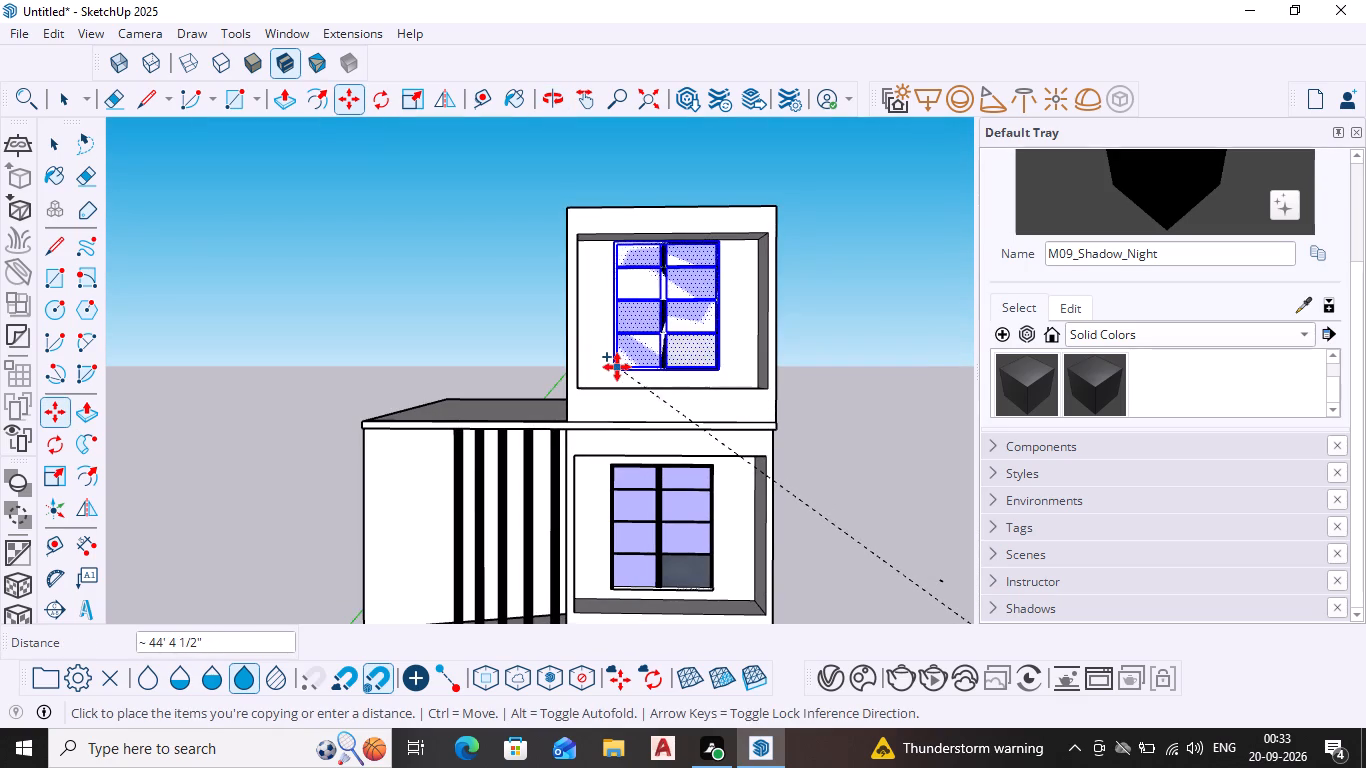
left_click(619, 373)
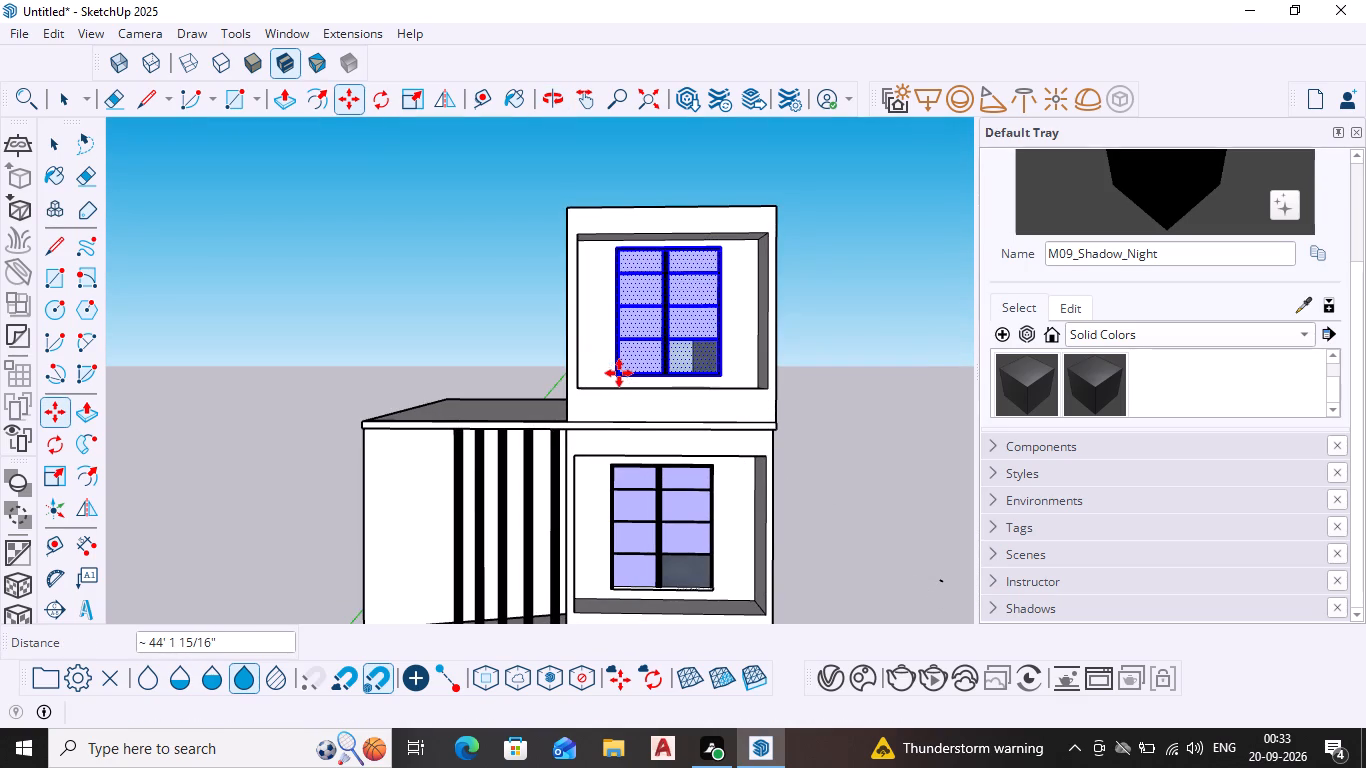
key("space")
middle_click_drag(856, 373, 837, 449)
scroll(850, 390, "down", 1)
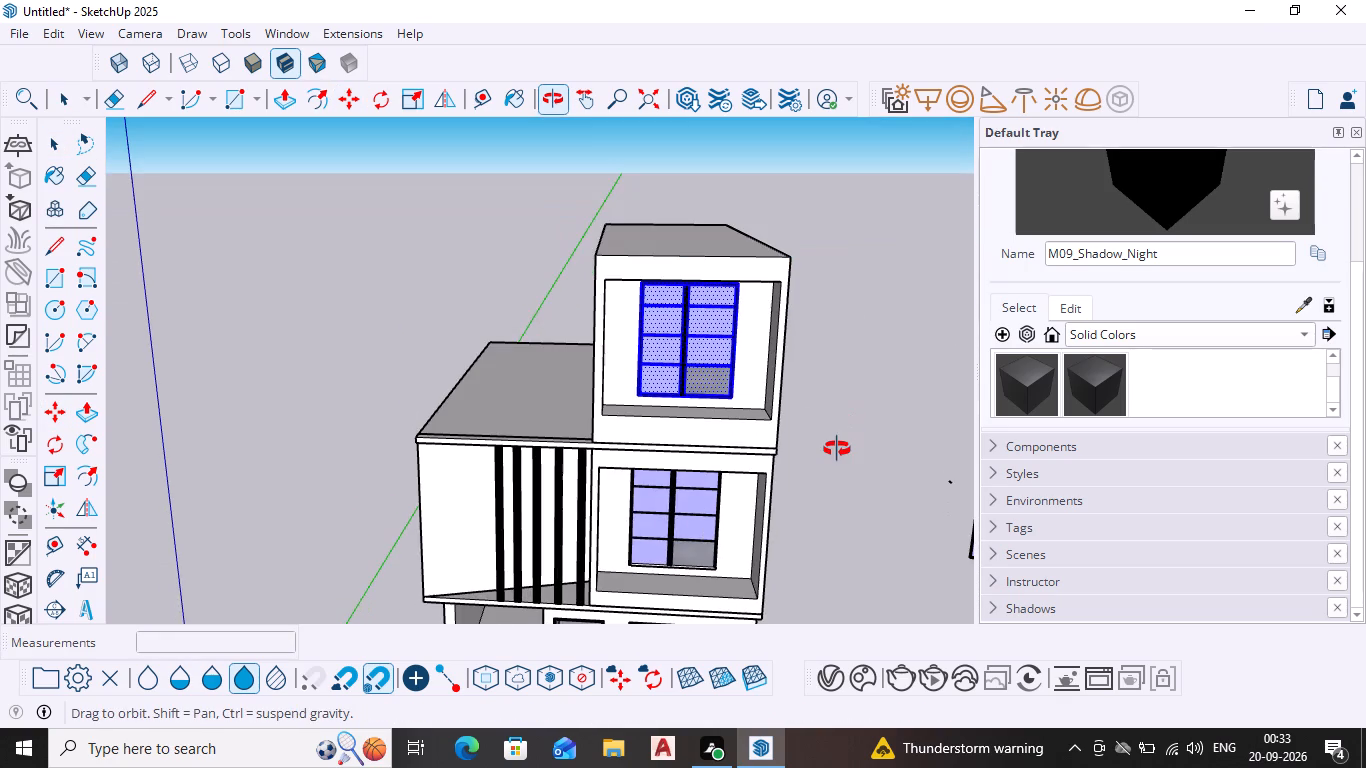
middle_click_drag(837, 449, 807, 449)
key("Escape")
key("space")
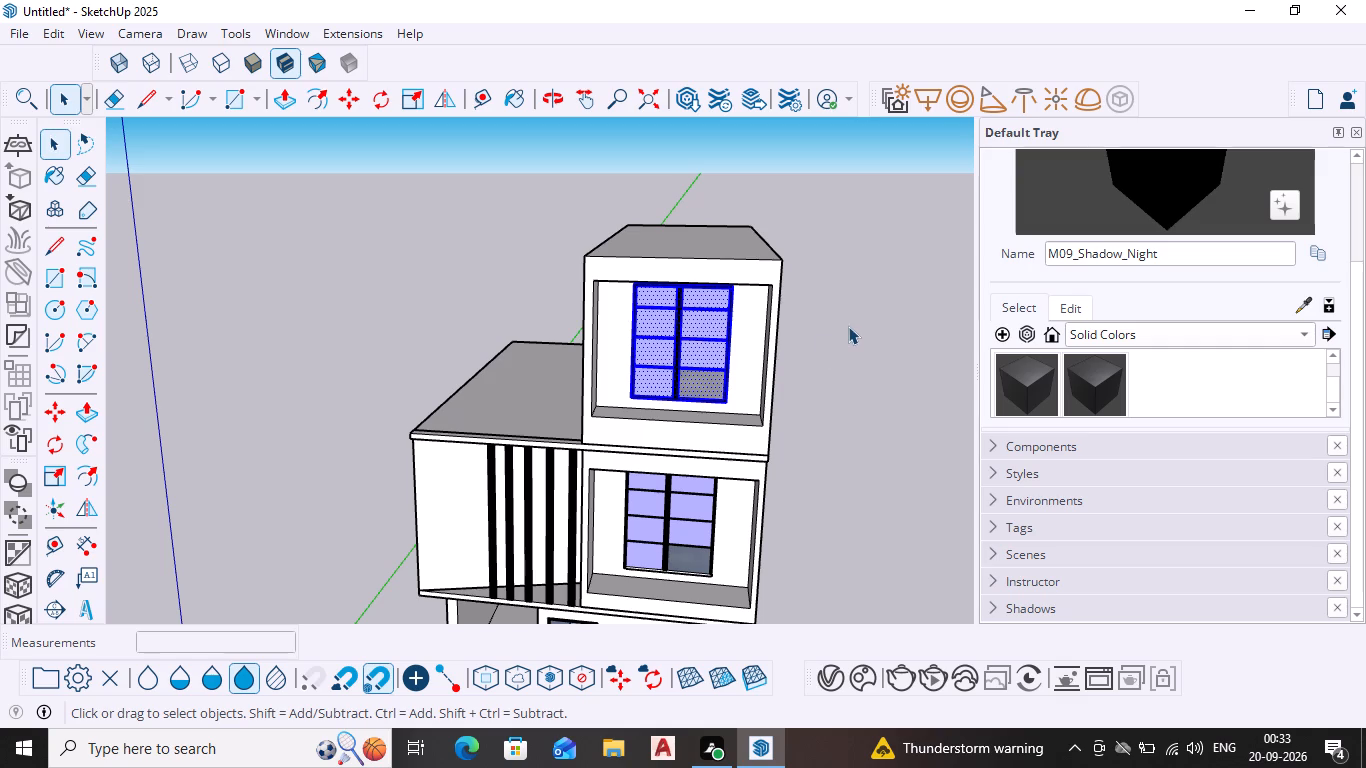
left_click(846, 326)
Draw a rotated rectangle, about 10' 4" by 10' 10", from the raised block's front vertical edge to the lower roof's front outer corner.
middle_click_drag(721, 440, 690, 420)
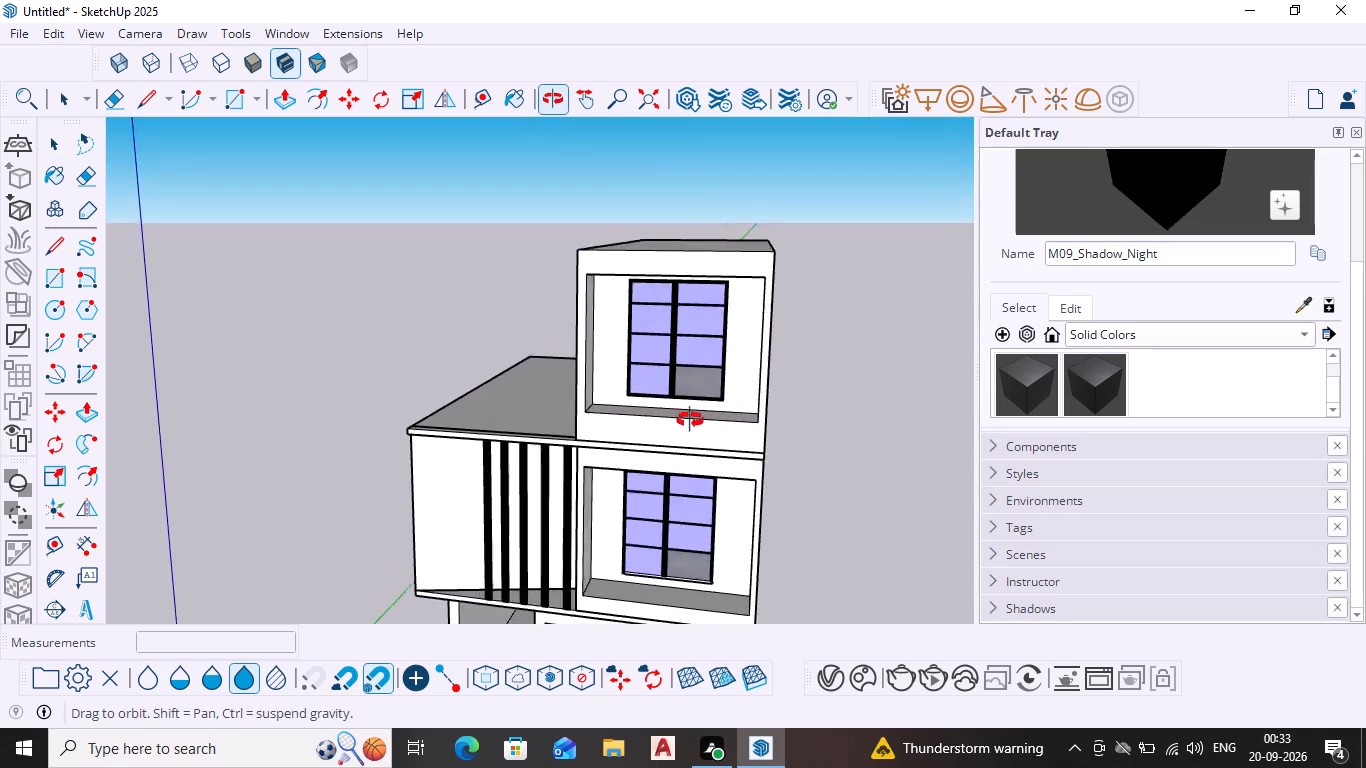
middle_click_drag(690, 420, 811, 401)
scroll(425, 363, "up", 5)
scroll(468, 338, "down", 6)
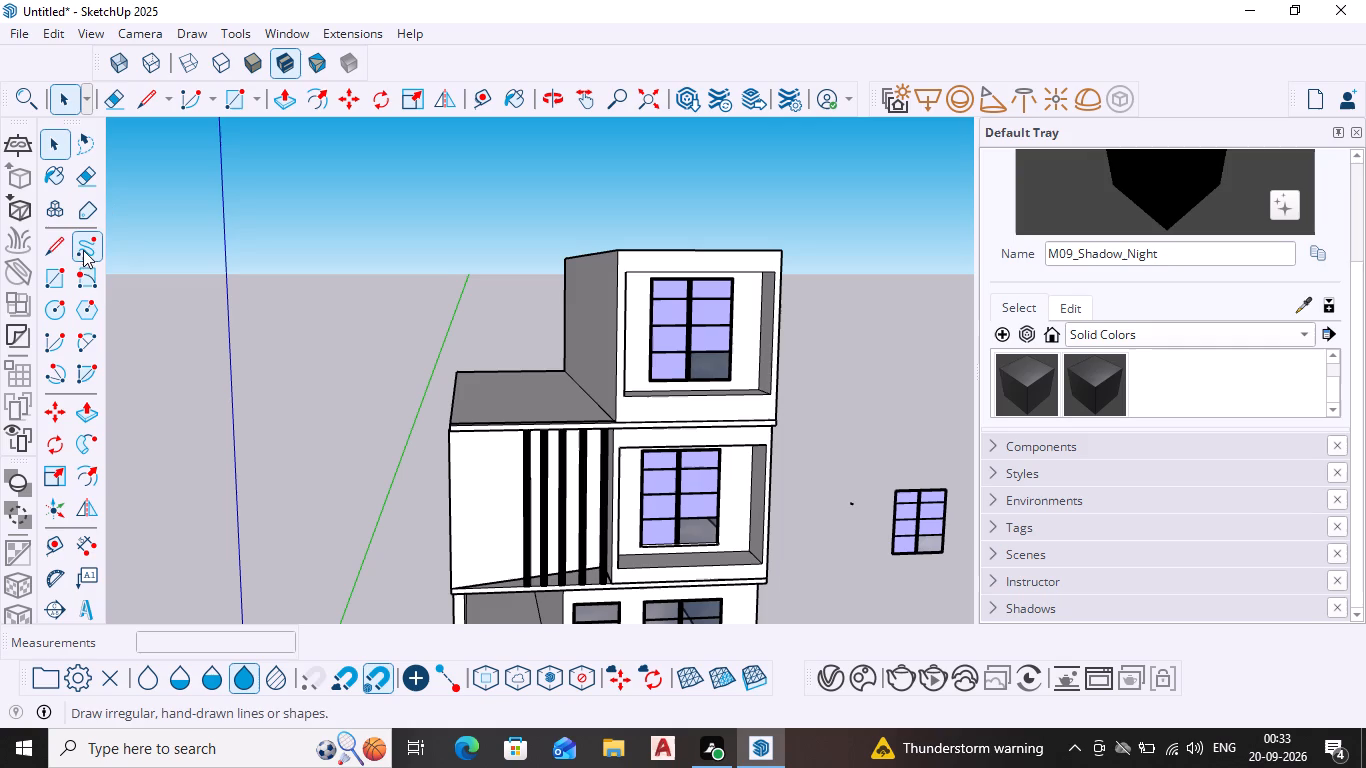
left_click(78, 279)
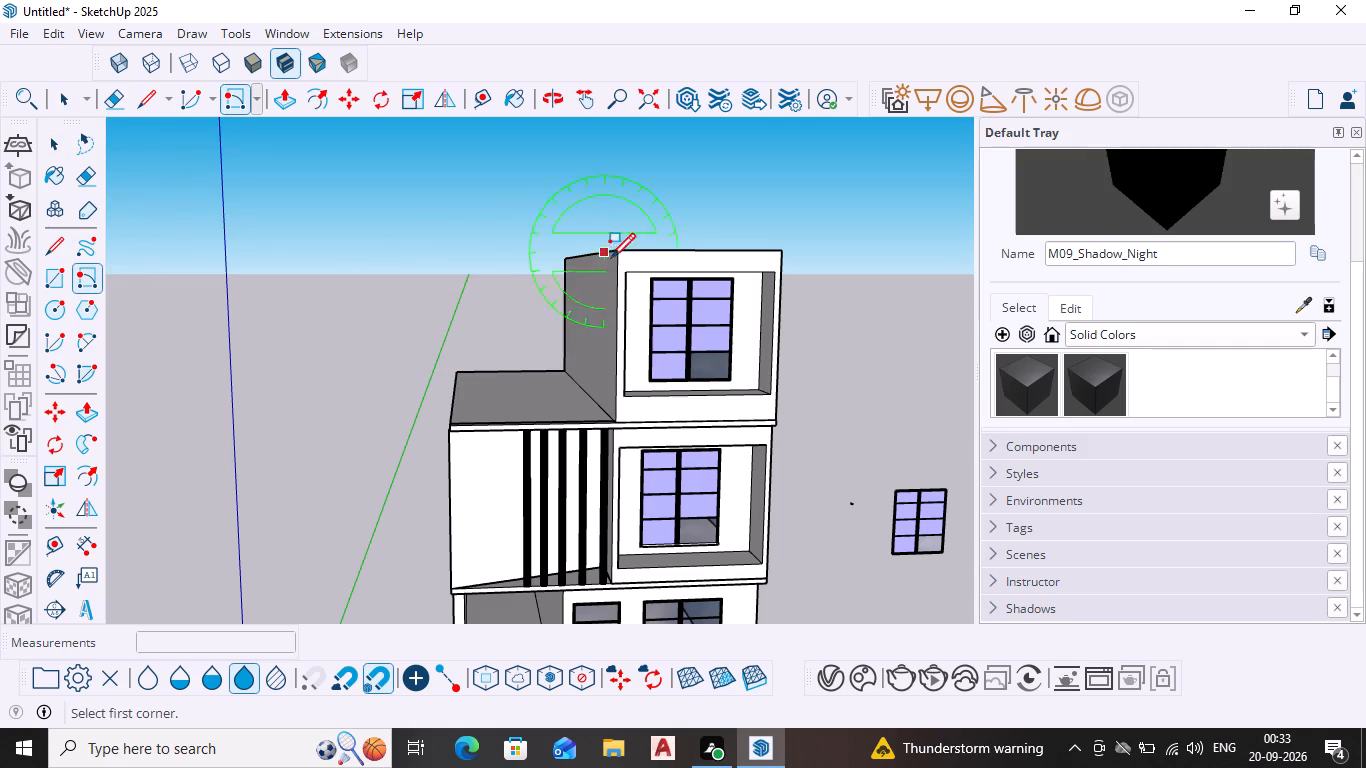
left_click(620, 249)
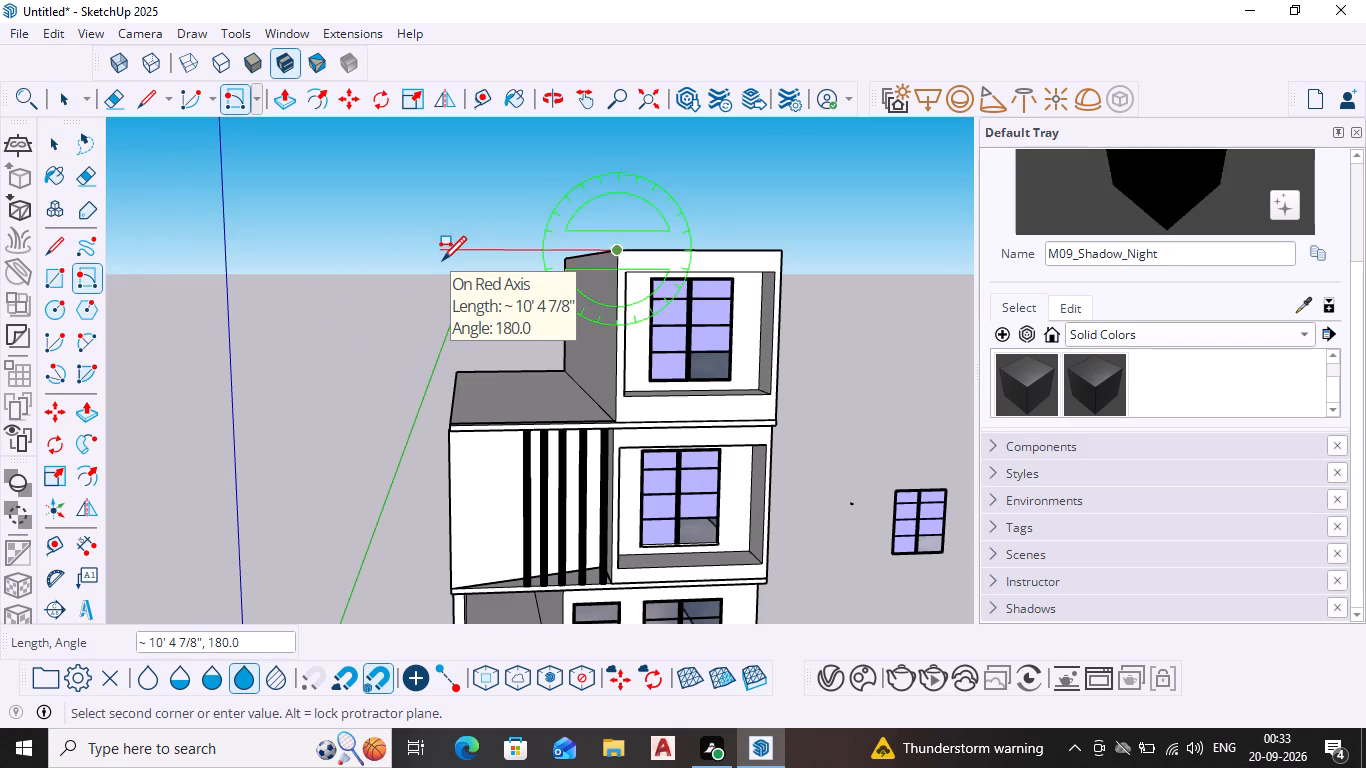
left_click(611, 415)
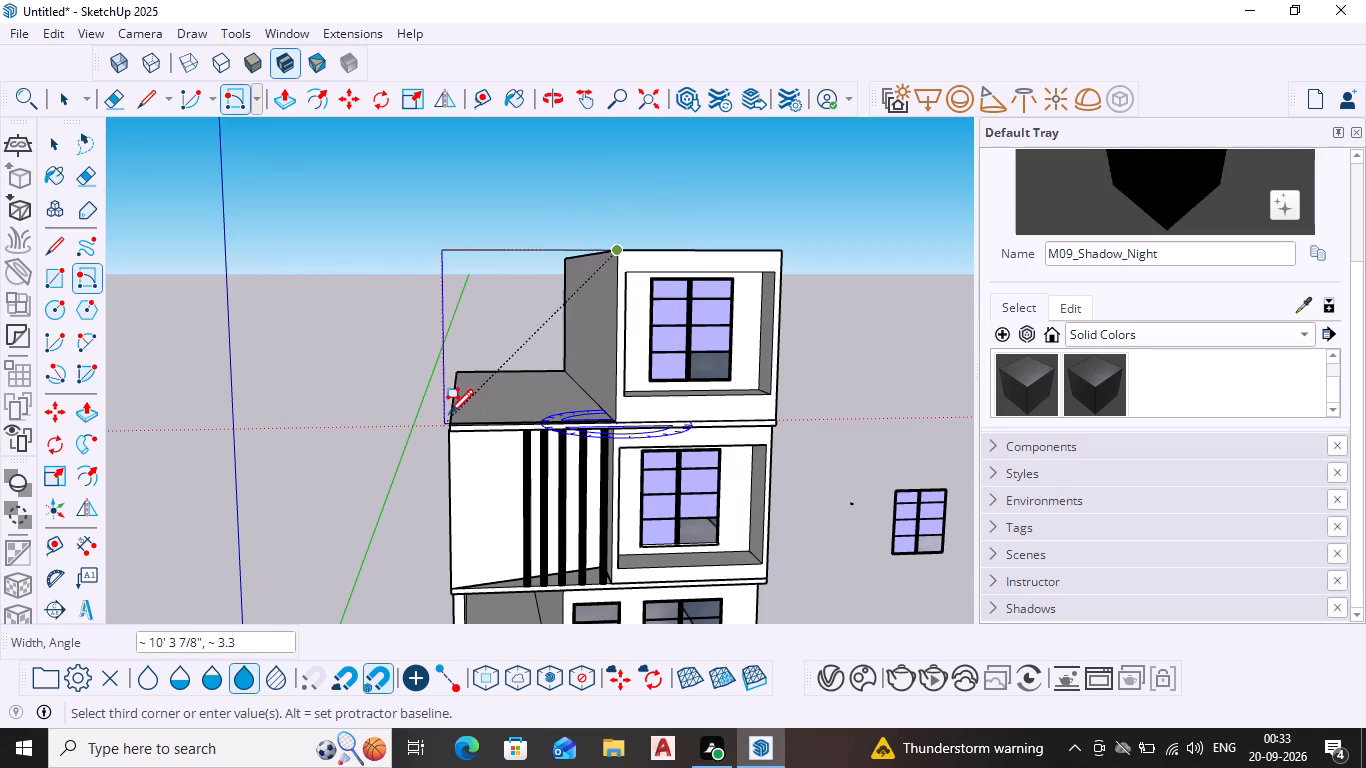
scroll(452, 410, "up", 3)
left_click(455, 415)
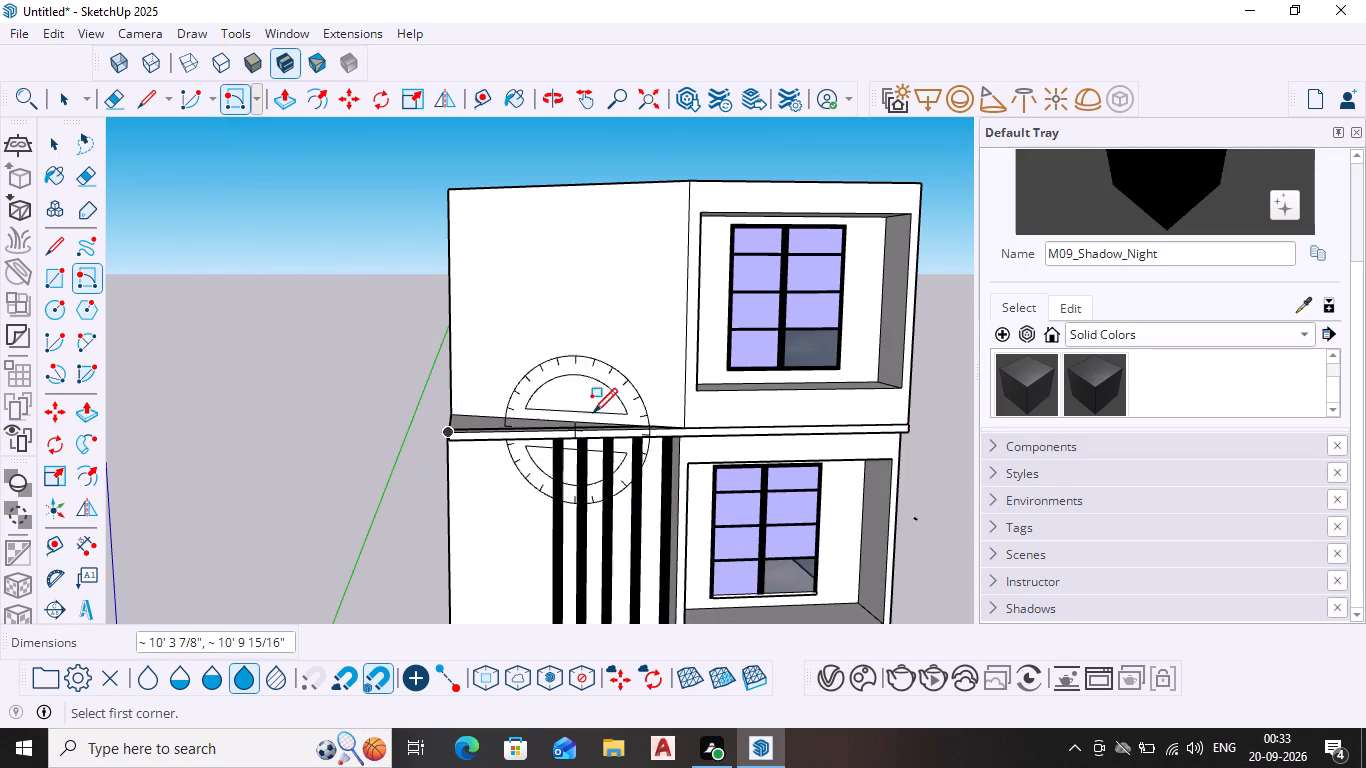
key("Escape")
key("space")
Examine the new wall panel beside the raised block and the whole front facade from several angles.
scroll(686, 446, "down", 3)
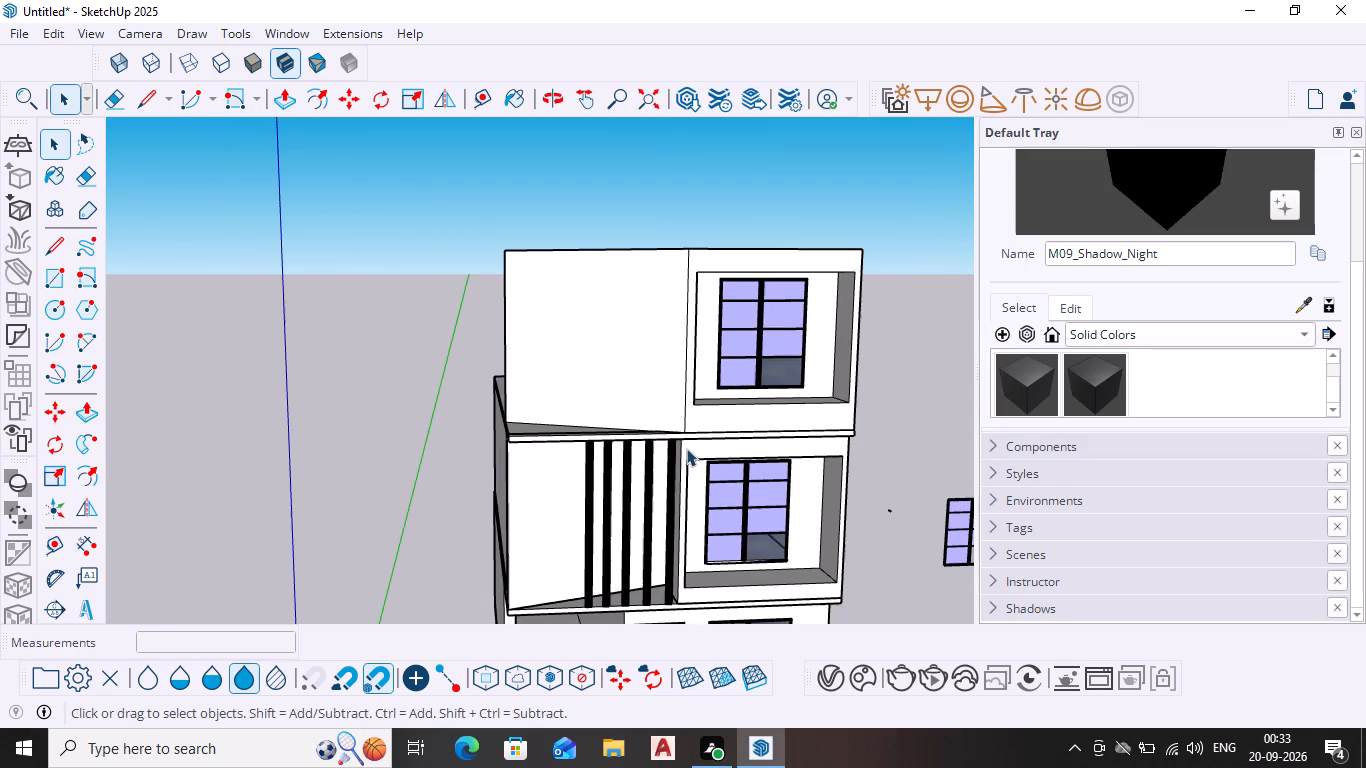
middle_click_drag(648, 445, 608, 299)
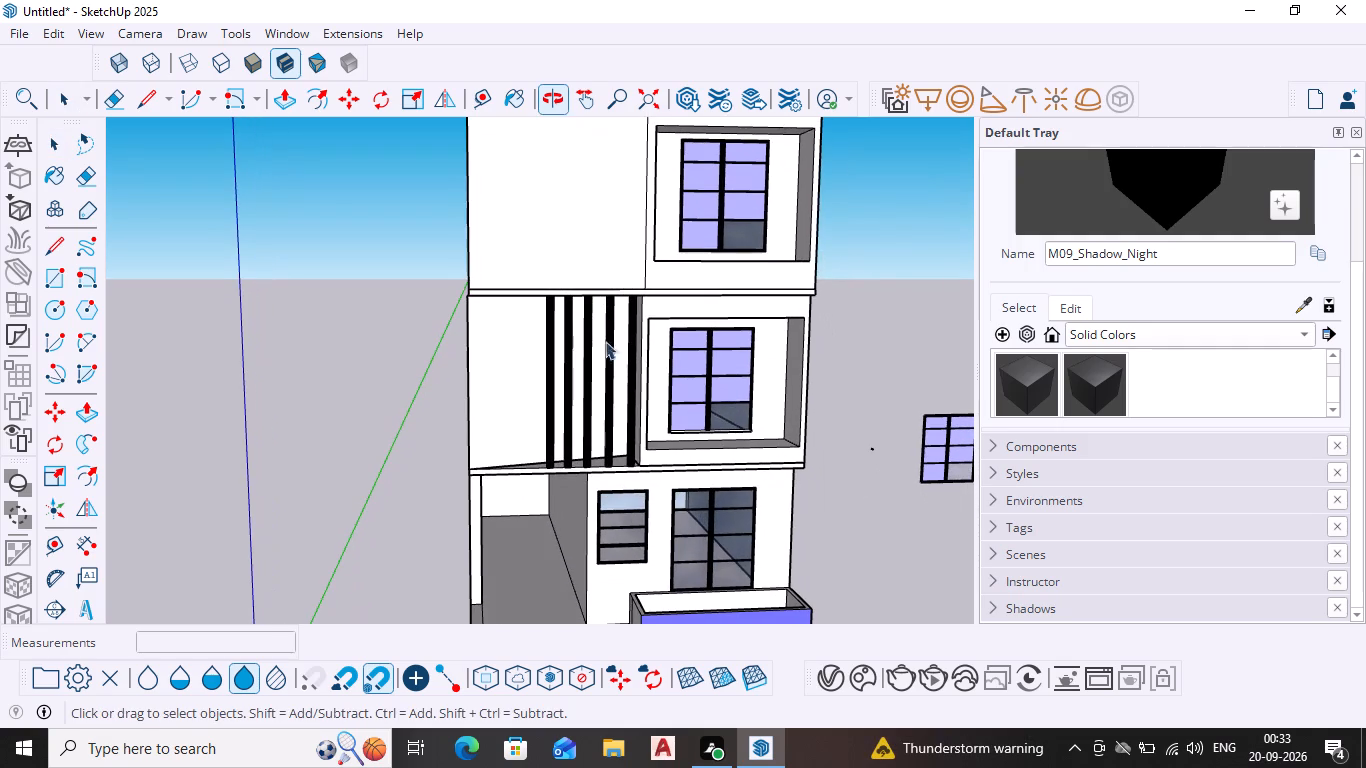
left_click(542, 341)
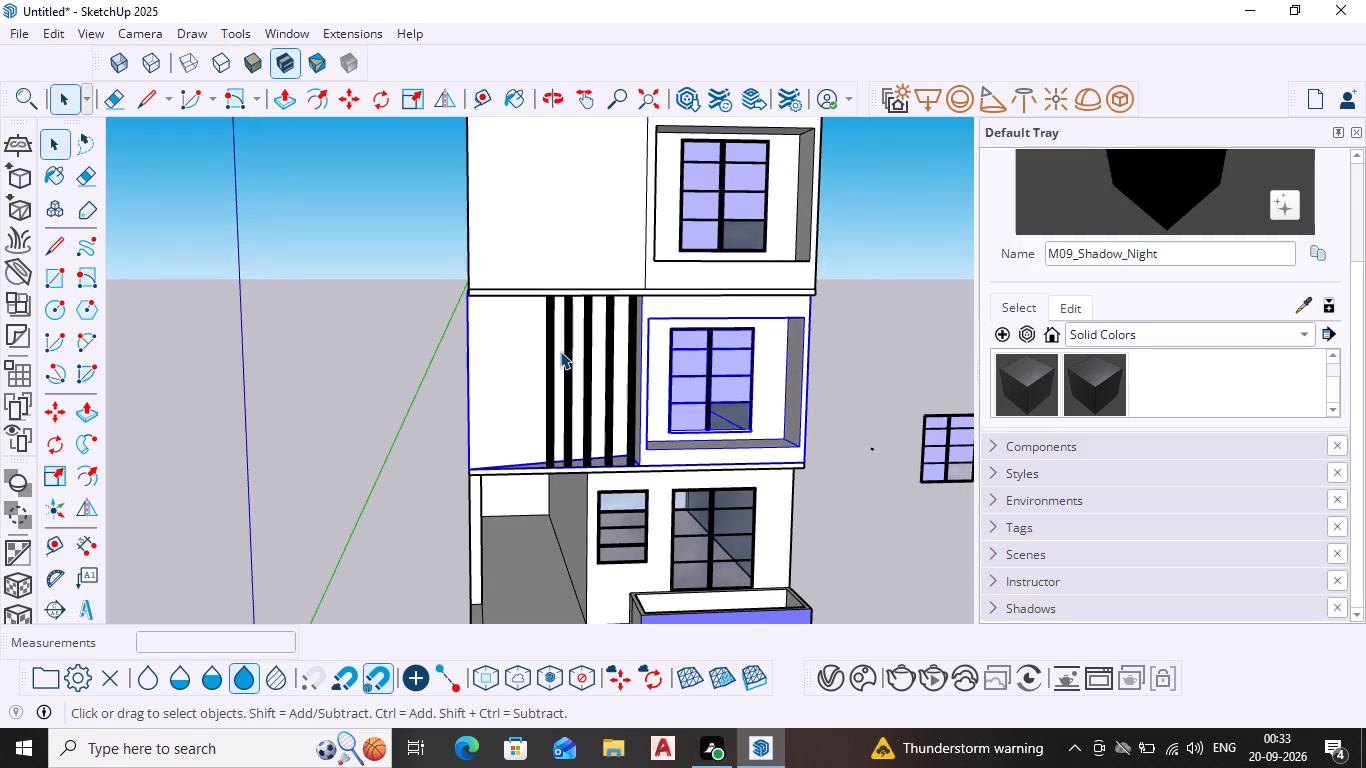
scroll(560, 351, "down", 2)
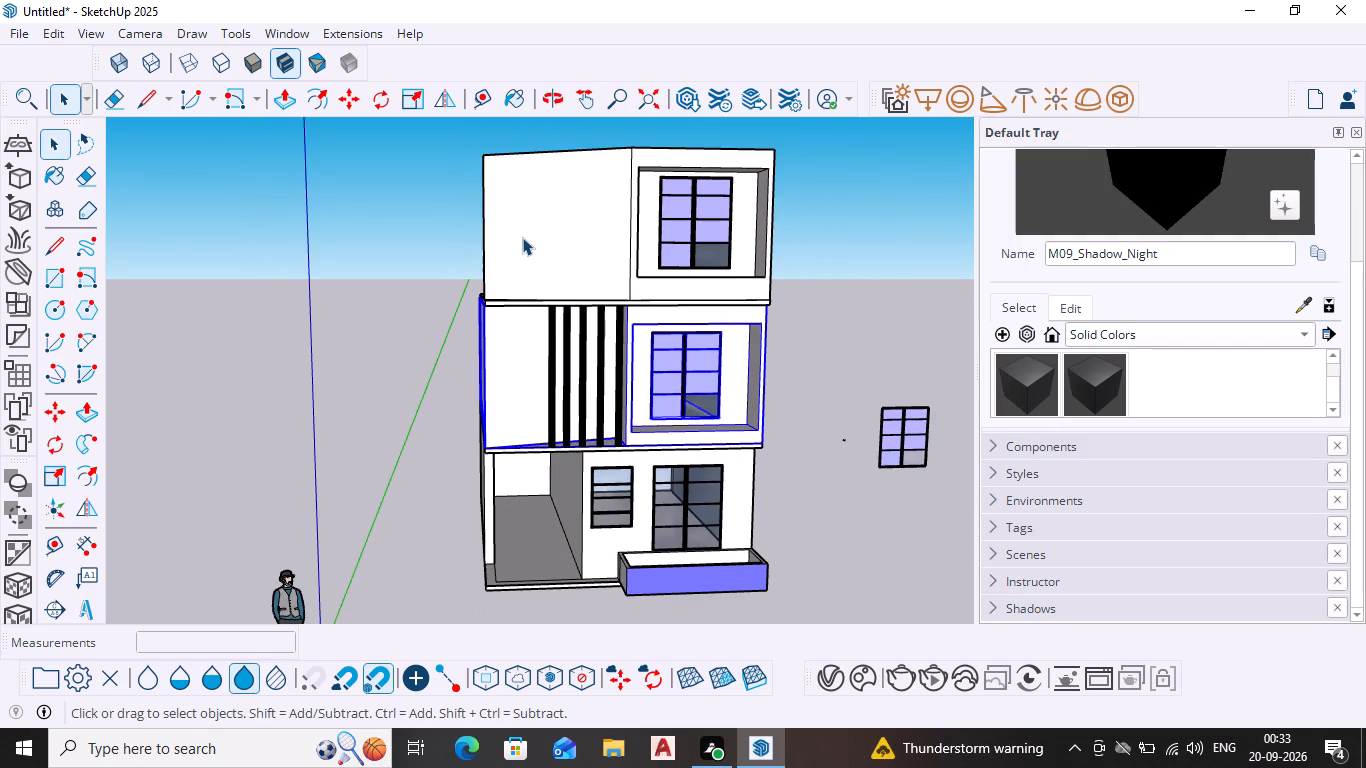
scroll(541, 236, "down", 2)
scroll(558, 252, "up", 3)
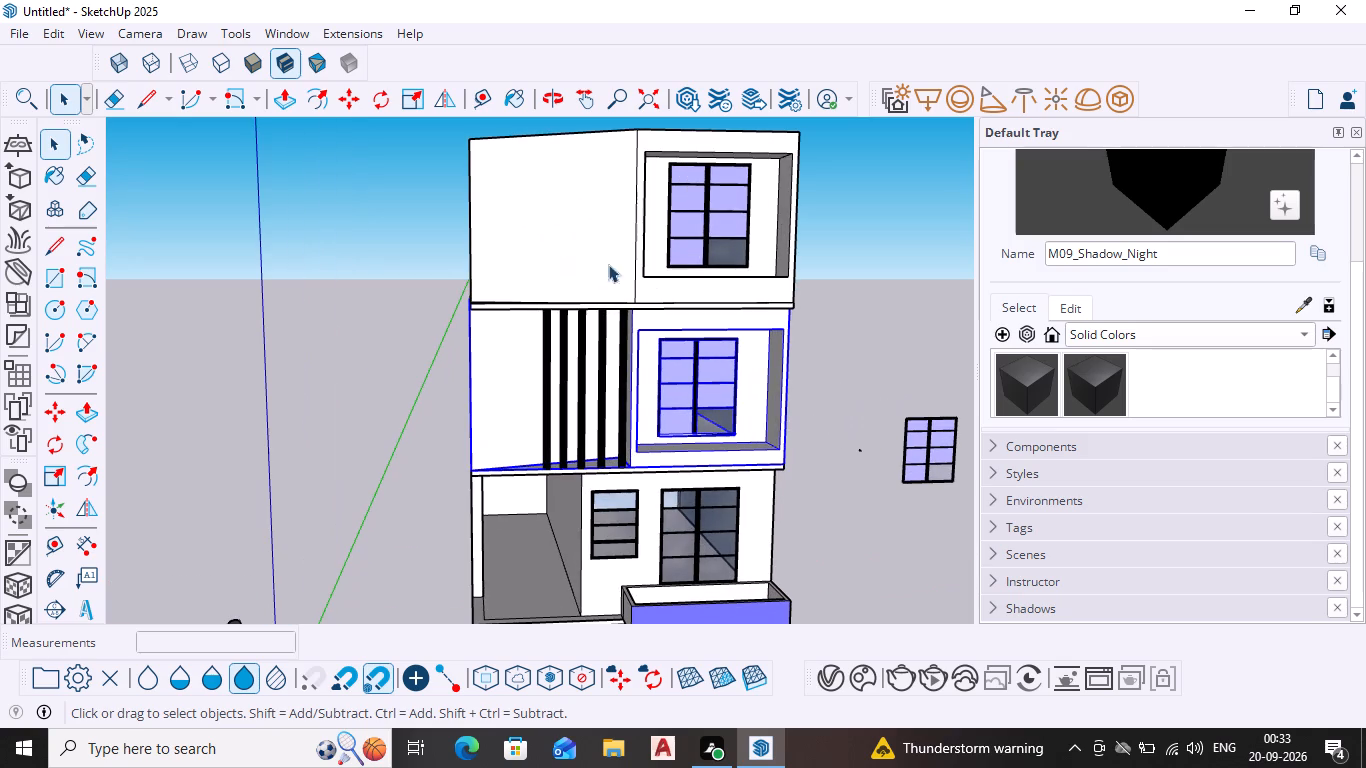
key("space")
left_click(873, 255)
scroll(873, 256, "down", 7)
middle_click_drag(829, 300, 802, 305)
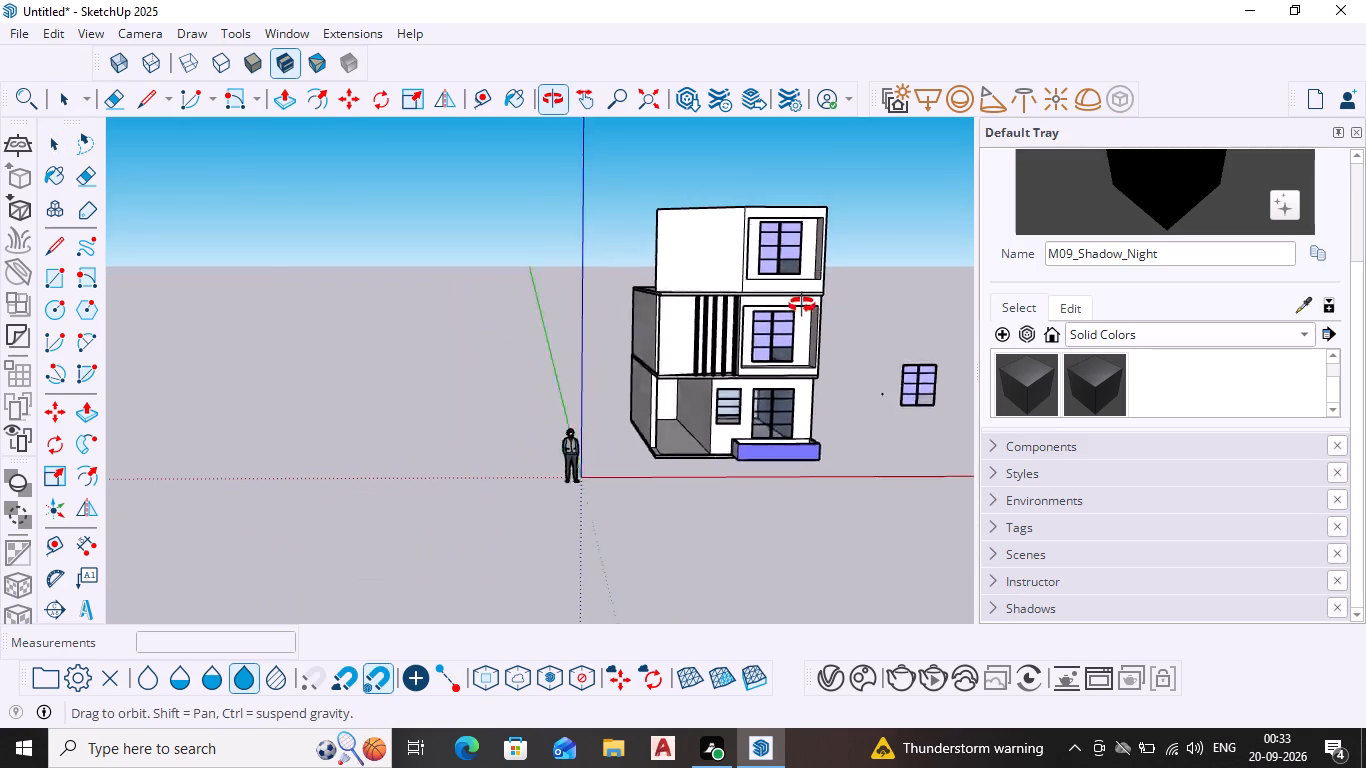
middle_click_drag(802, 305, 748, 309)
scroll(751, 361, "up", 3)
scroll(685, 299, "up", 2)
middle_click_drag(685, 294, 694, 322)
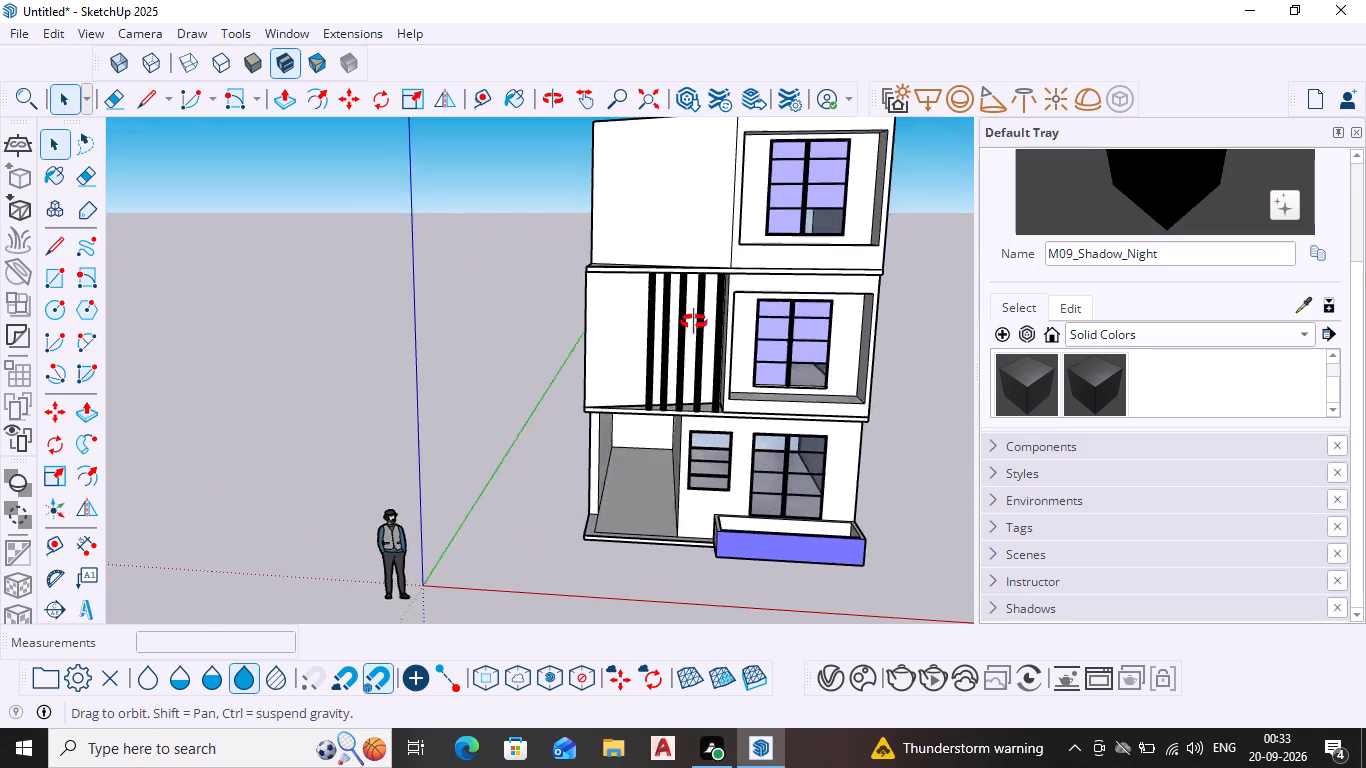
middle_click_drag(694, 322, 681, 446)
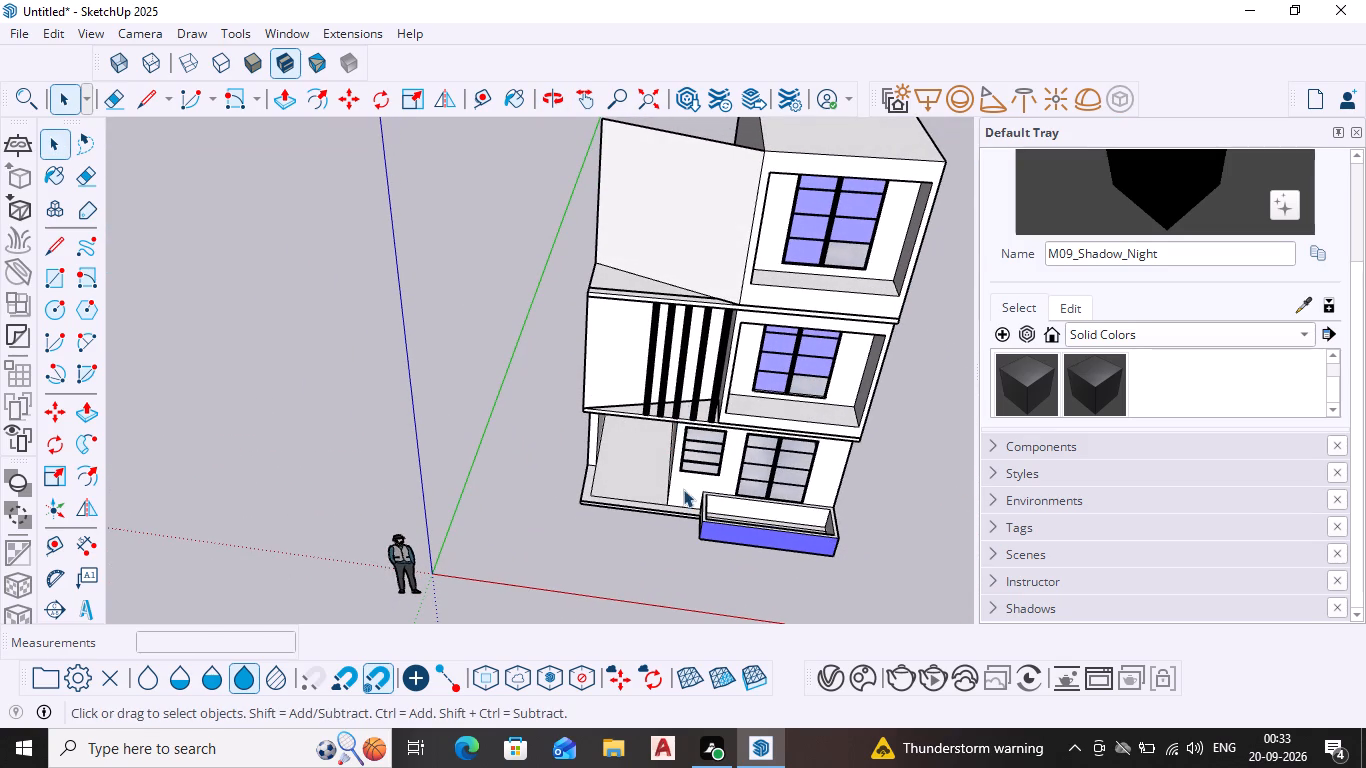
scroll(683, 489, "down", 1)
middle_click_drag(683, 489, 695, 344)
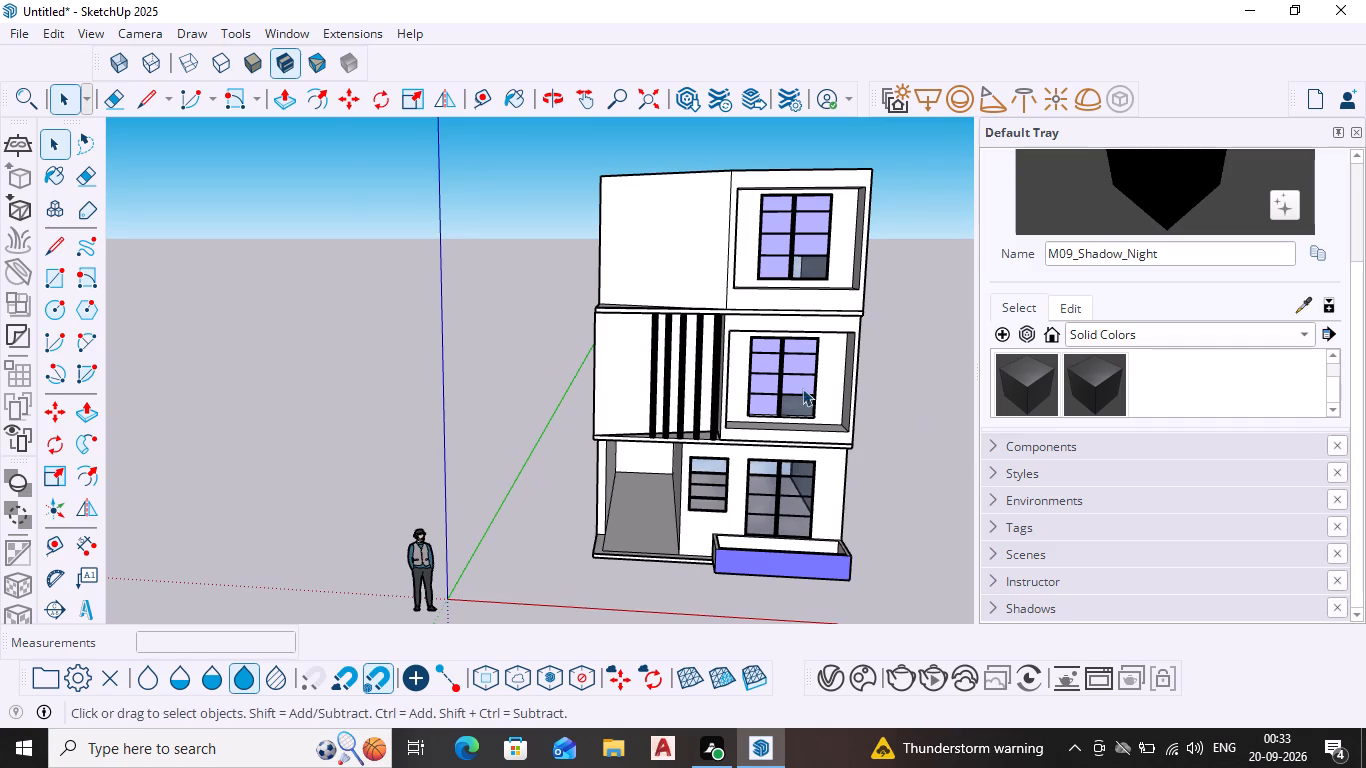
scroll(624, 269, "up", 5)
middle_click_drag(608, 304, 620, 415)
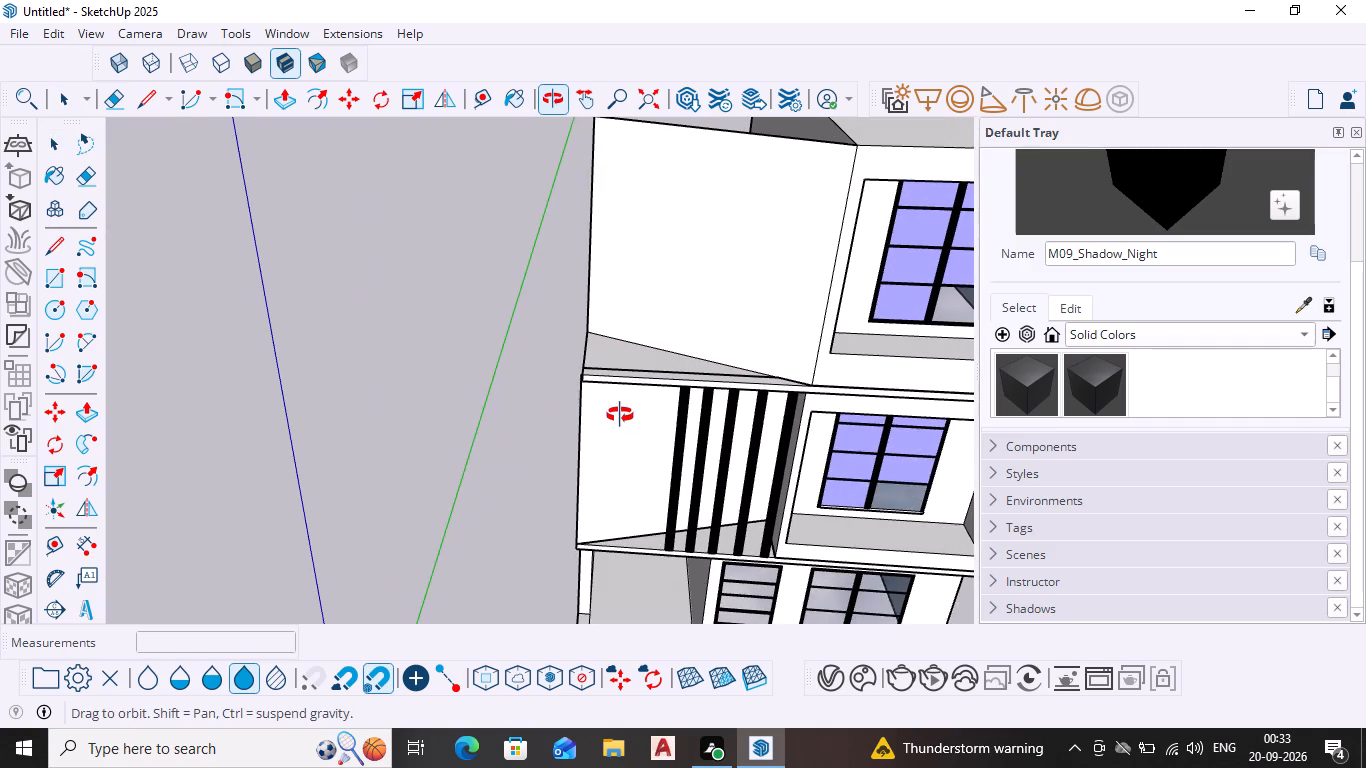
middle_click_drag(620, 415, 627, 424)
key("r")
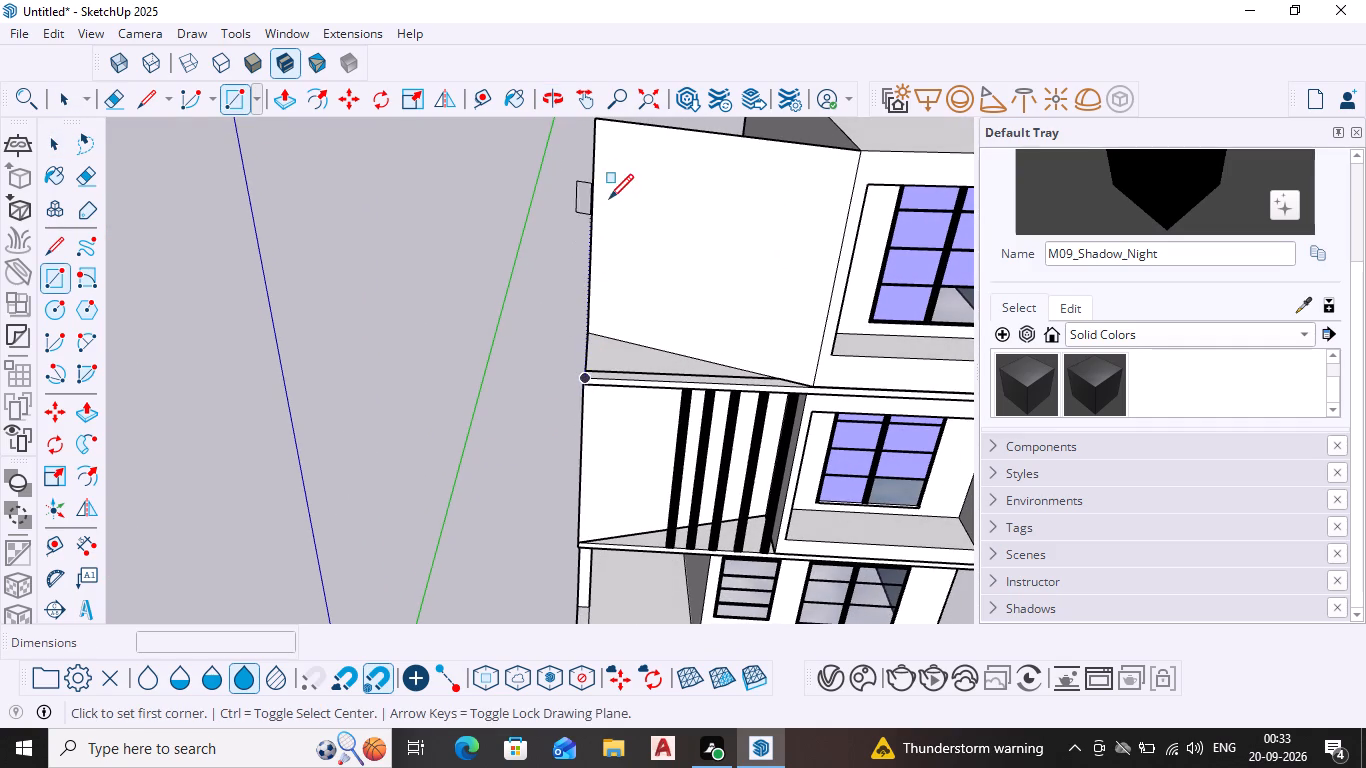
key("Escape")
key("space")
Group the raised block together with its connected faces, including the new wall panel above the slatted bay.
scroll(861, 310, "down", 3)
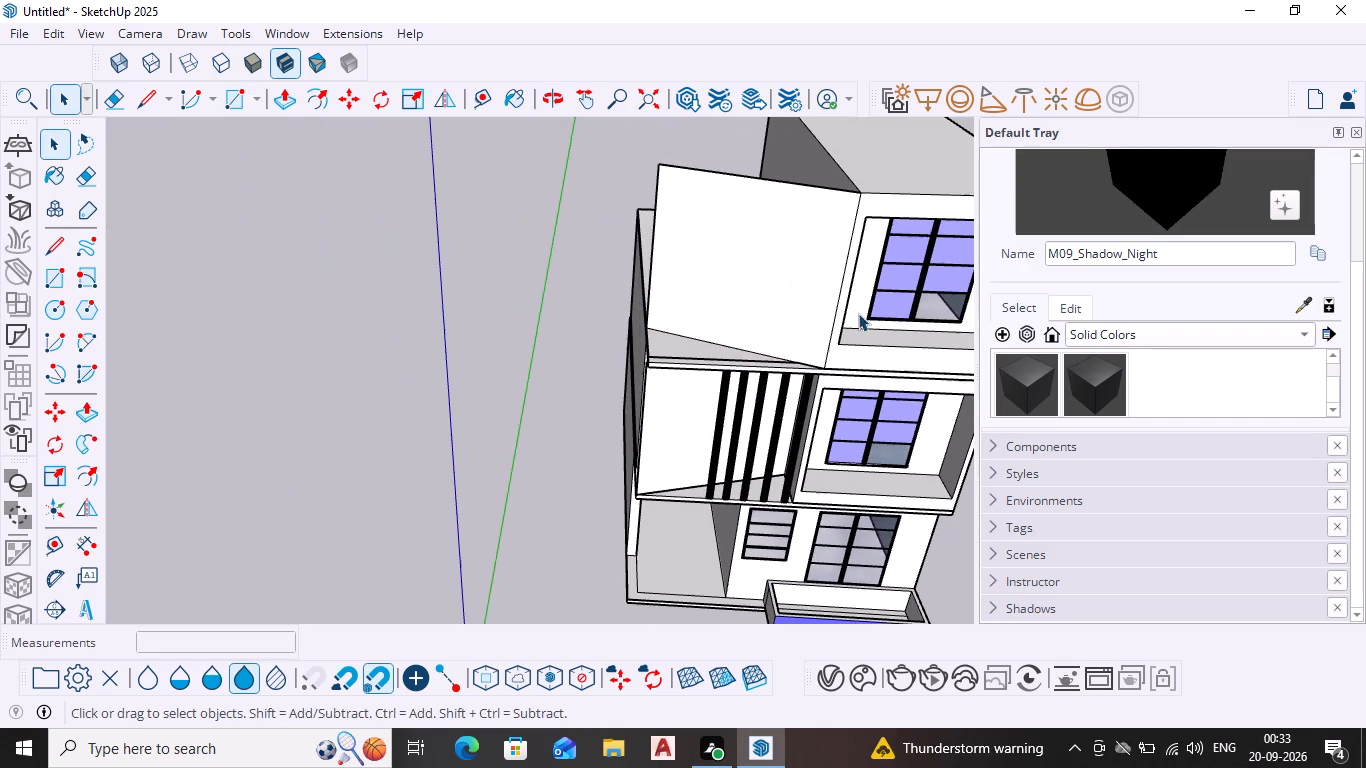
middle_click_drag(812, 302, 755, 413)
middle_click_drag(868, 354, 836, 343, "shift")
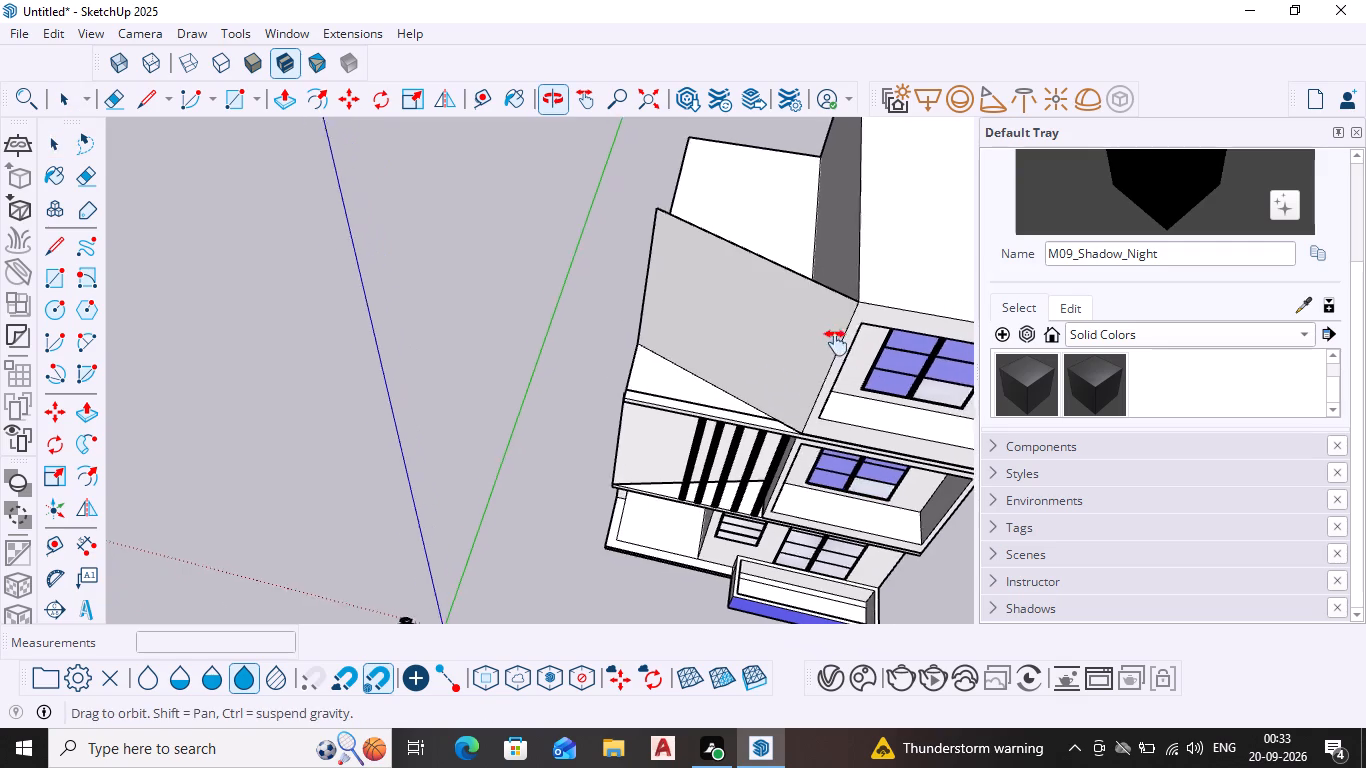
middle_click_drag(836, 343, 587, 338, "shift")
left_click(661, 265)
triple_click(650, 266)
left_click(649, 266)
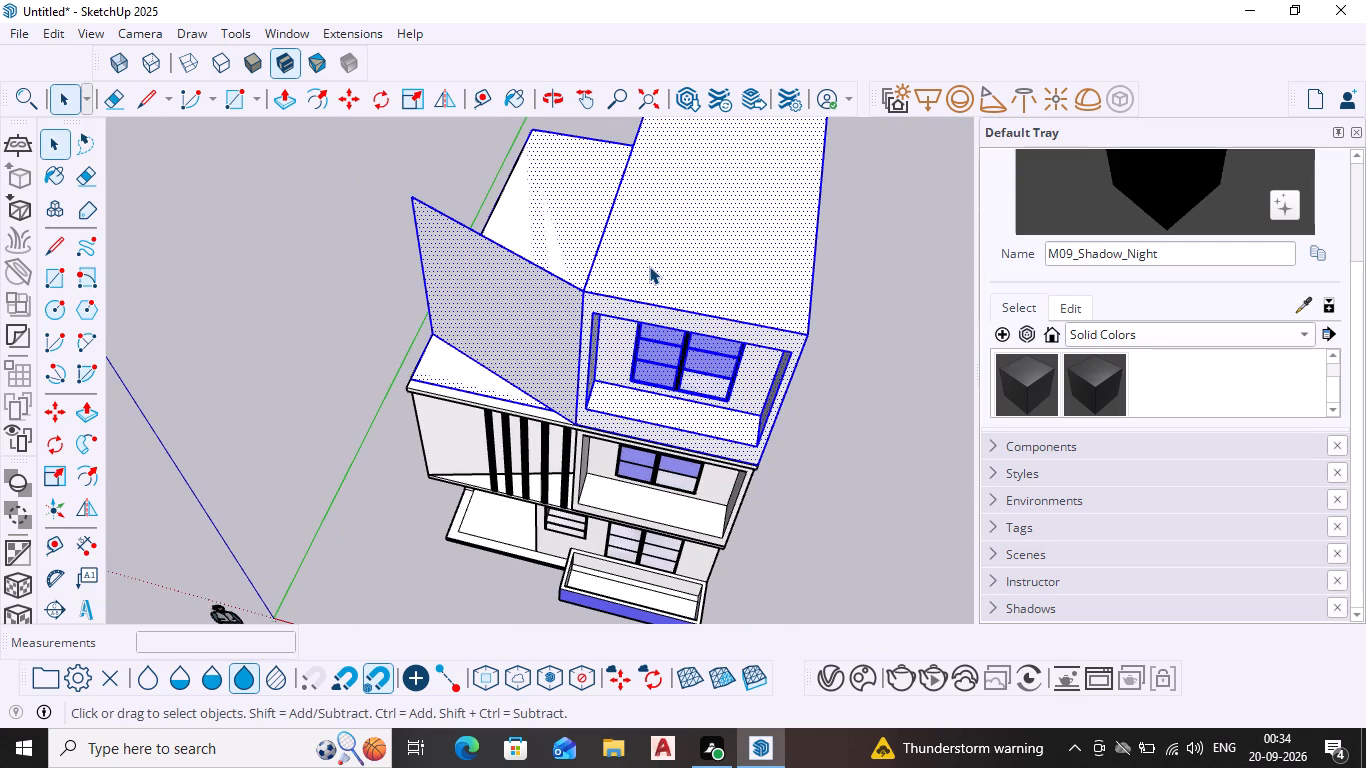
right_click(646, 266)
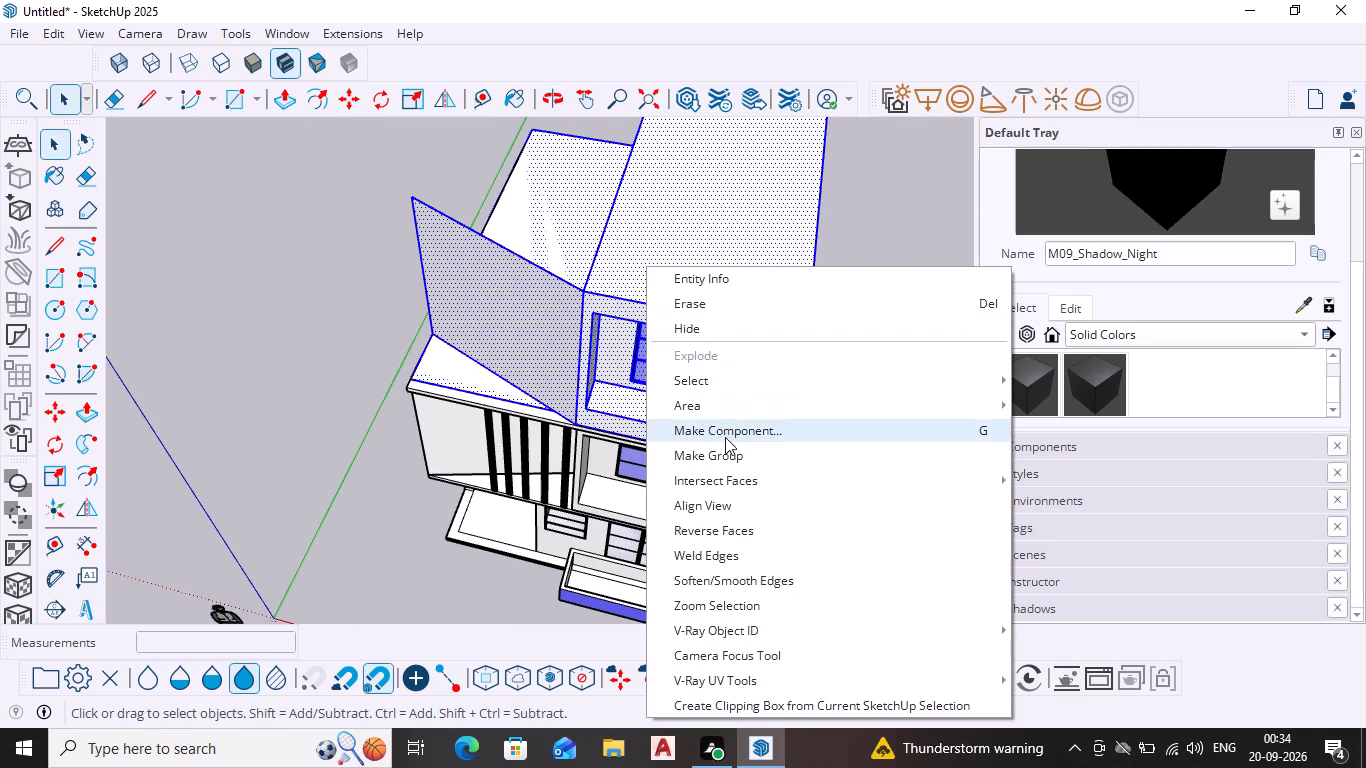
left_click(722, 448)
scroll(641, 305, "down", 4)
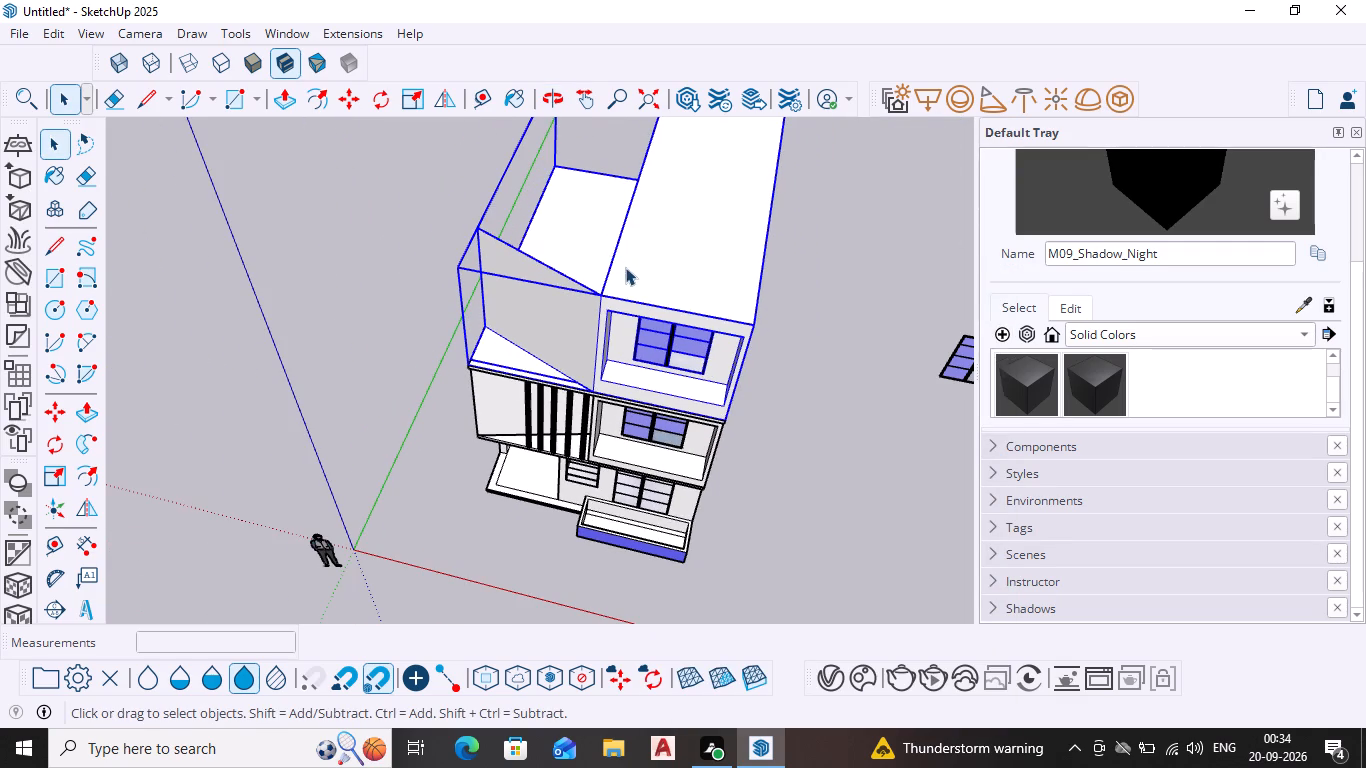
key("space")
left_click(836, 249)
Draw a flat roof rectangle, about 22' 10" by 26' 4", from the raised block's rear outer top corner past the new wall panel.
middle_click_drag(594, 256, 658, 388)
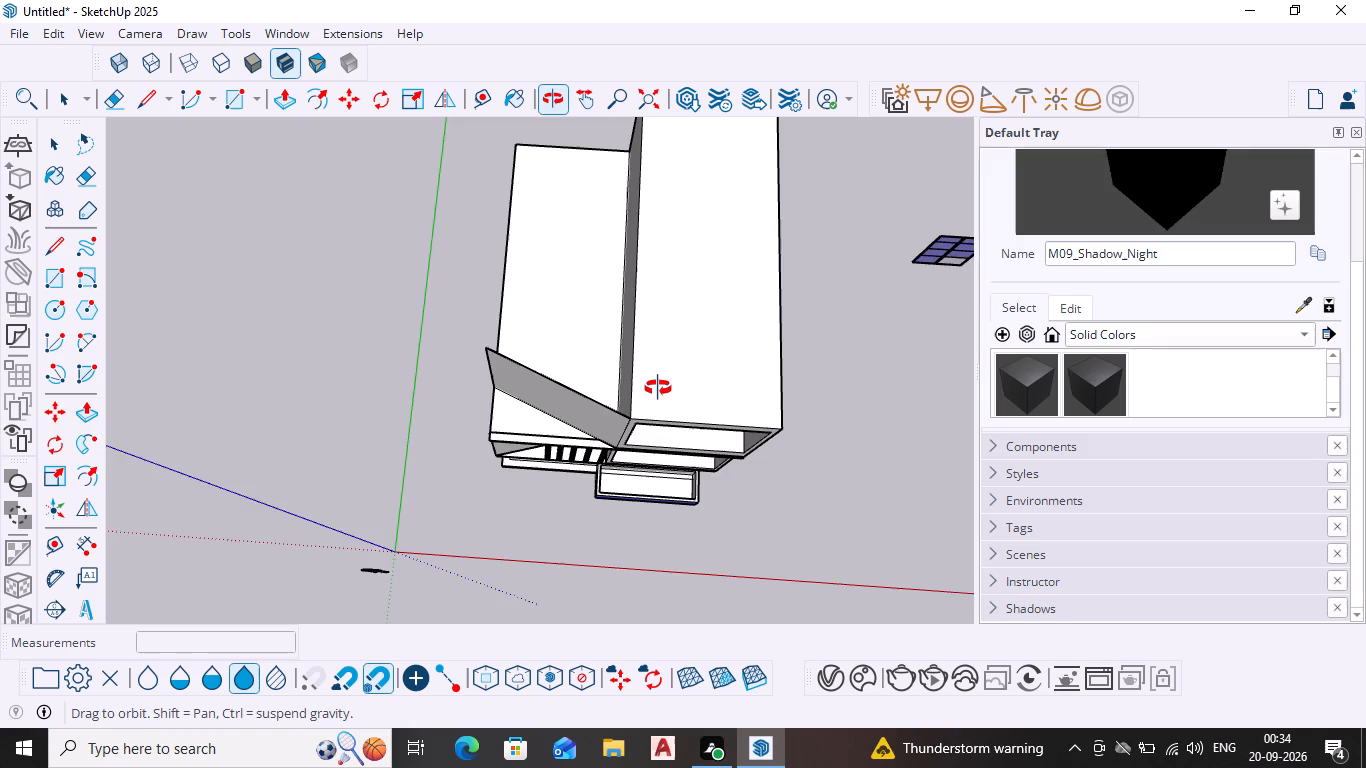
middle_click_drag(658, 388, 657, 381)
scroll(649, 335, "down", 4)
key("r")
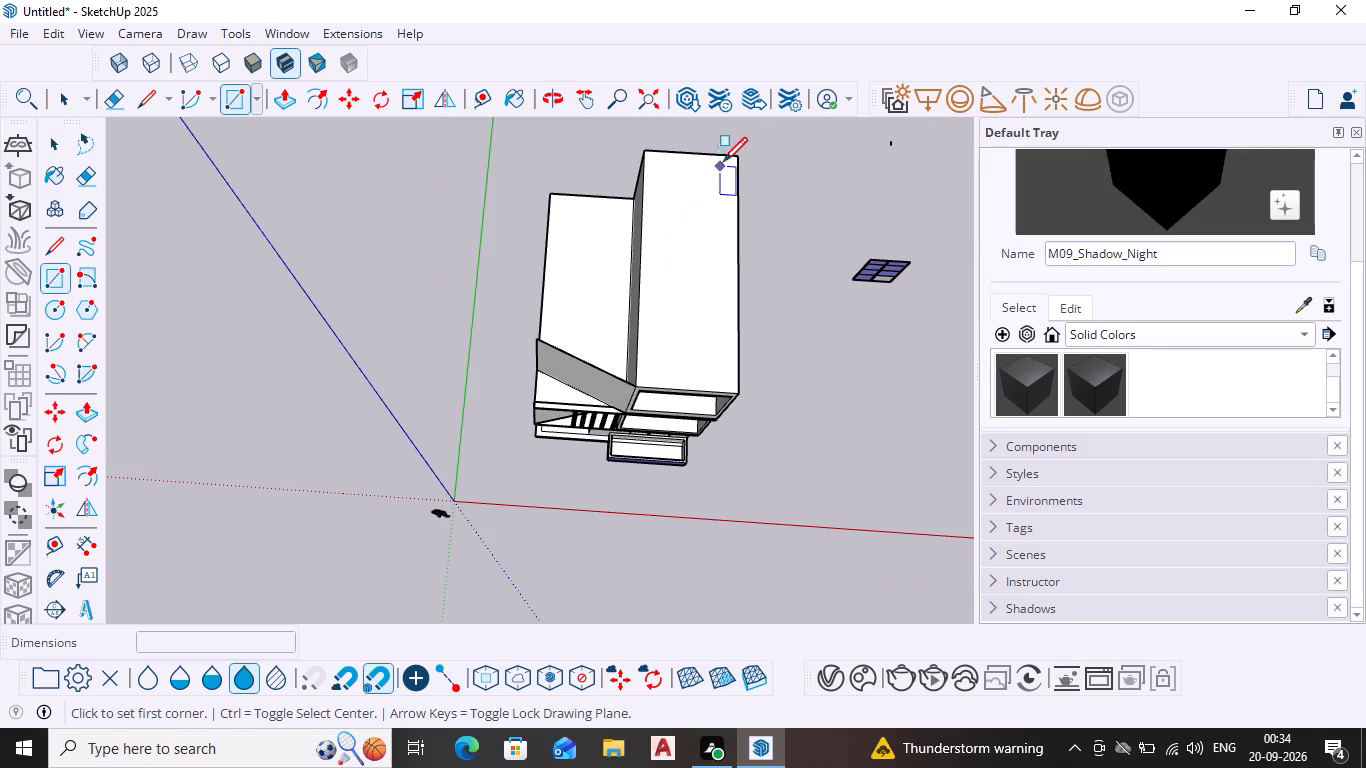
left_click(729, 155)
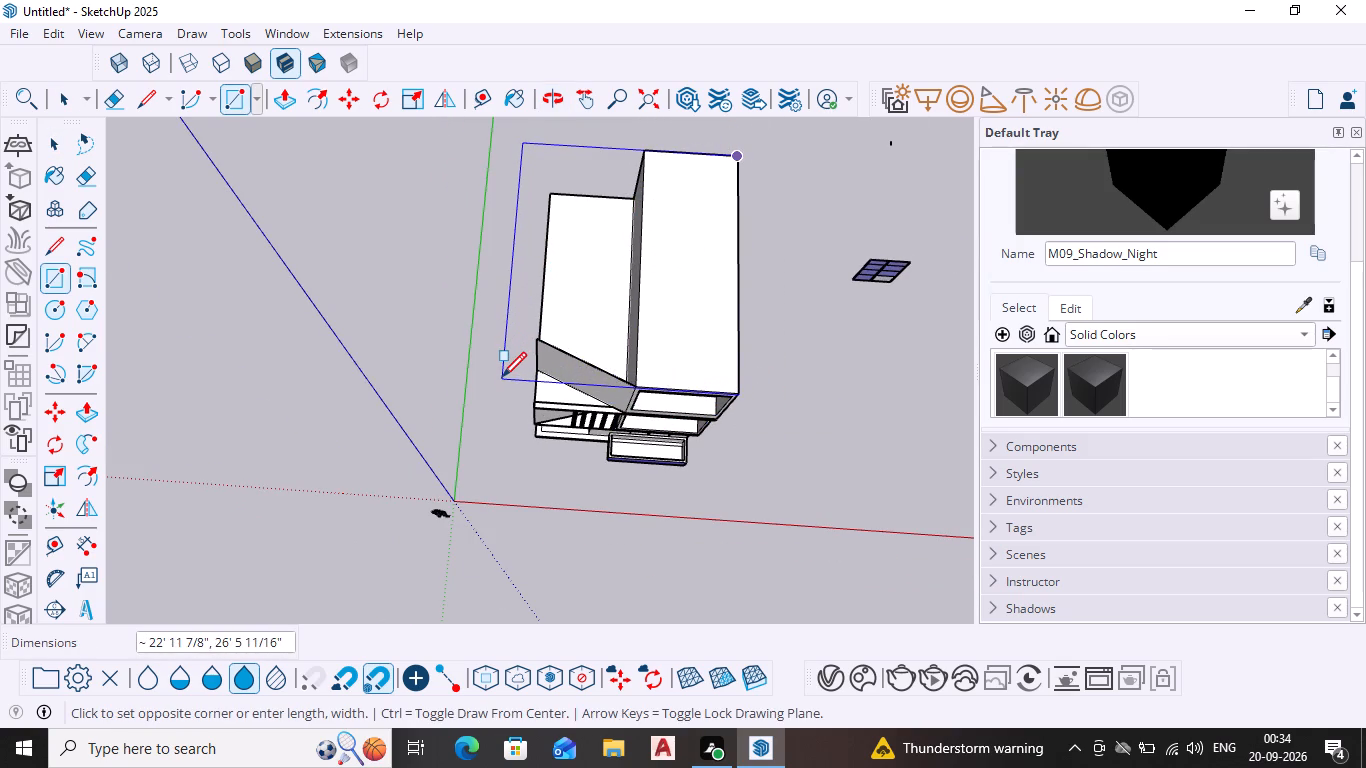
scroll(503, 376, "up", 4)
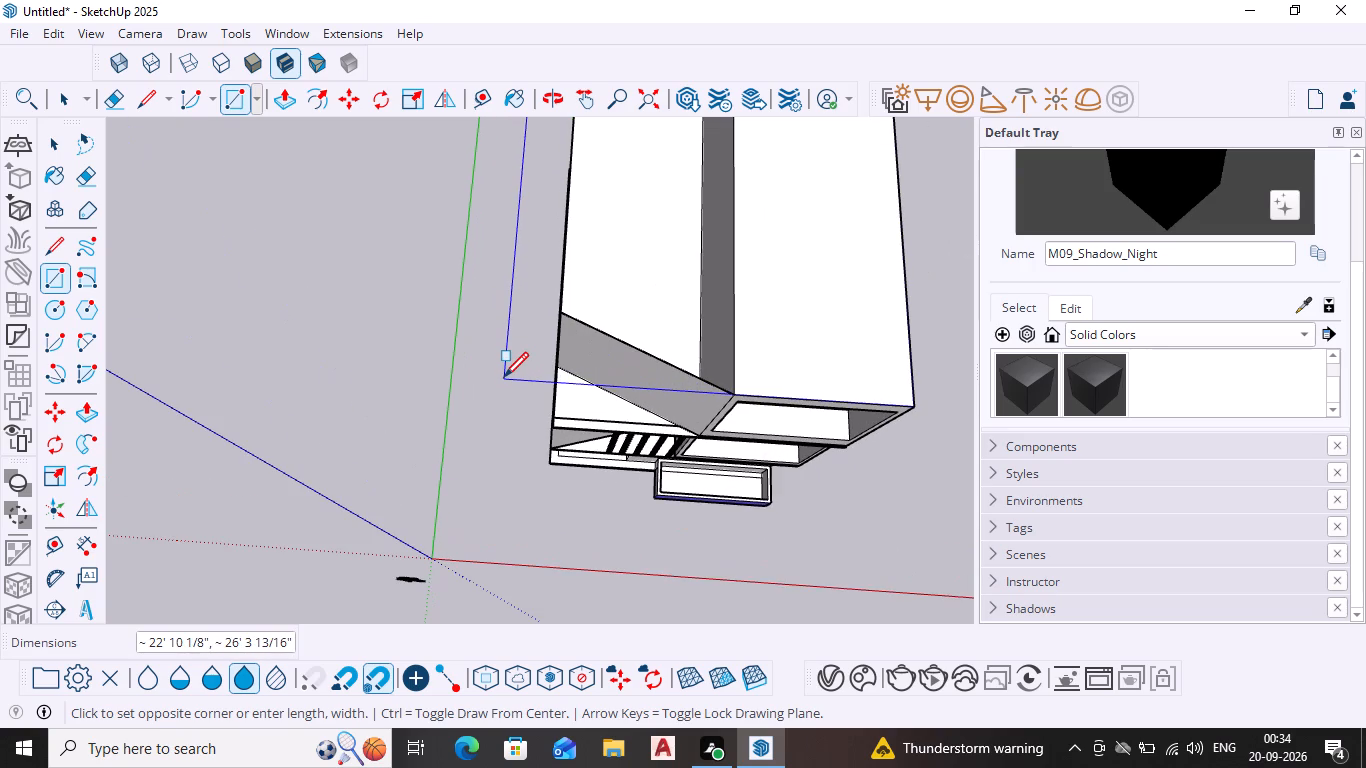
left_click(504, 379)
key("space")
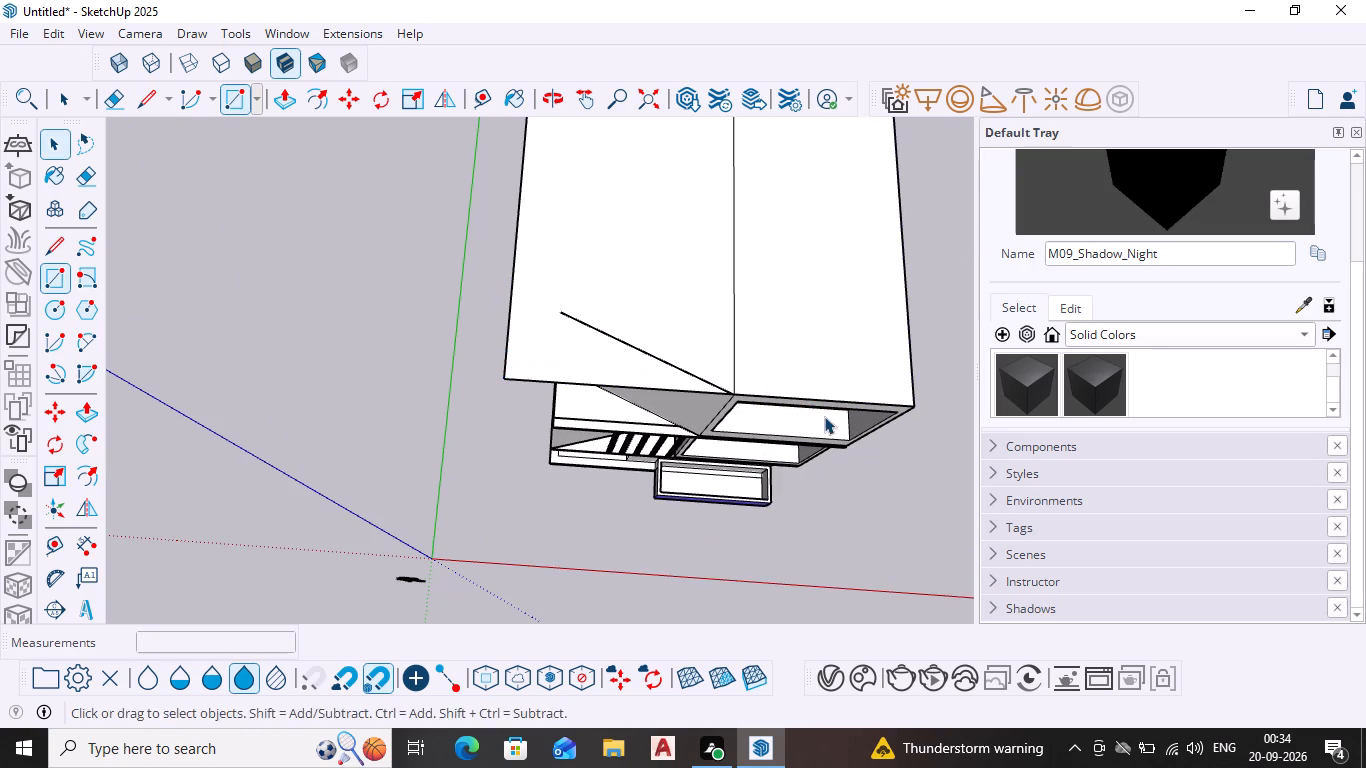
Push/Pull the new roof rectangle upward by 4" to form a slab.
scroll(826, 418, "down", 1)
middle_click_drag(826, 418, 766, 223)
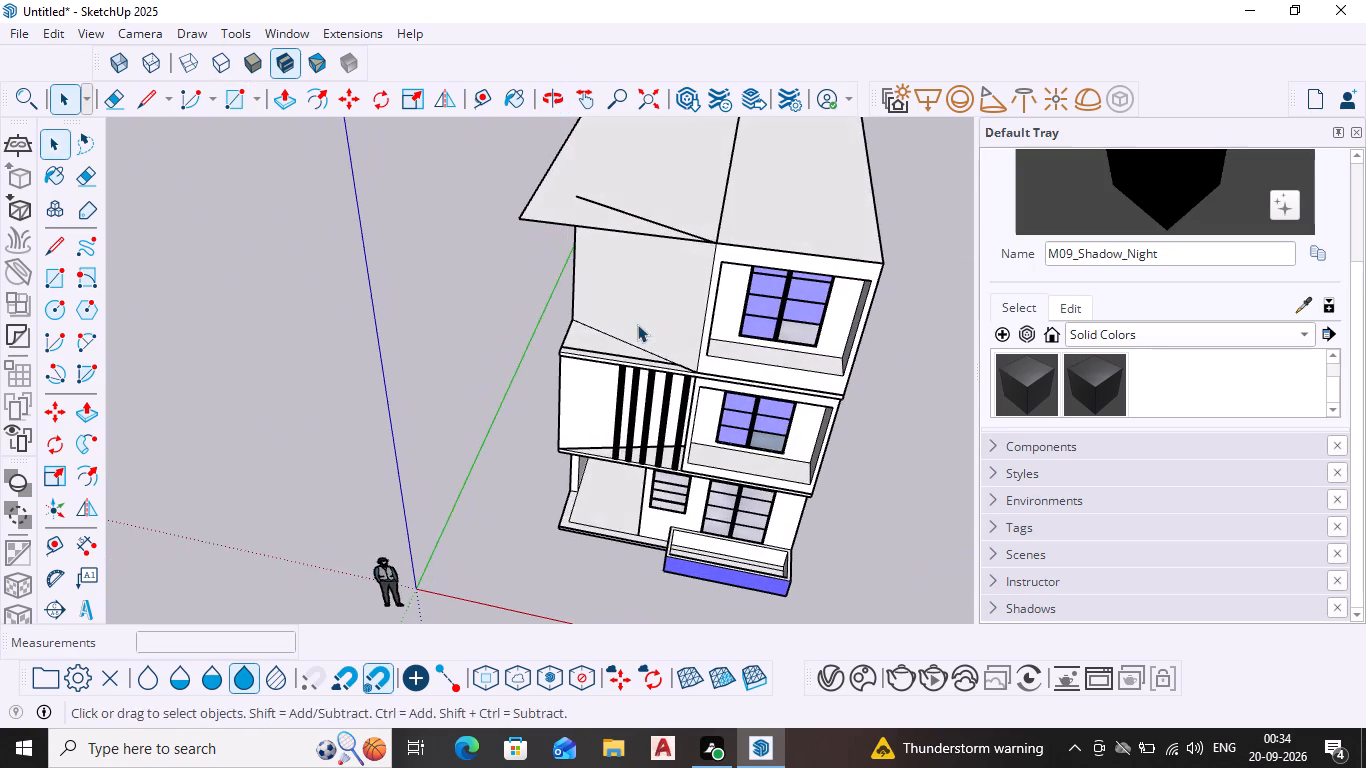
middle_click_drag(637, 322, 699, 256)
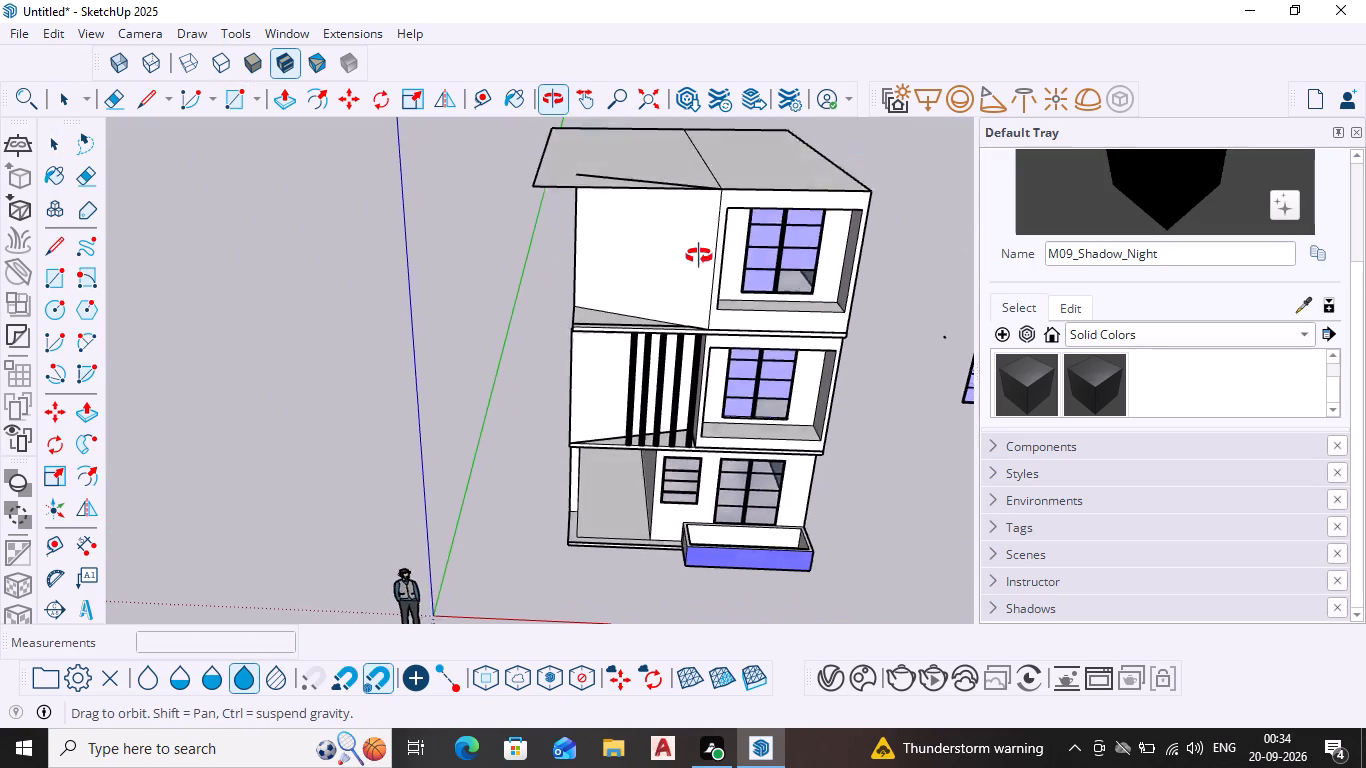
middle_click_drag(699, 256, 676, 344)
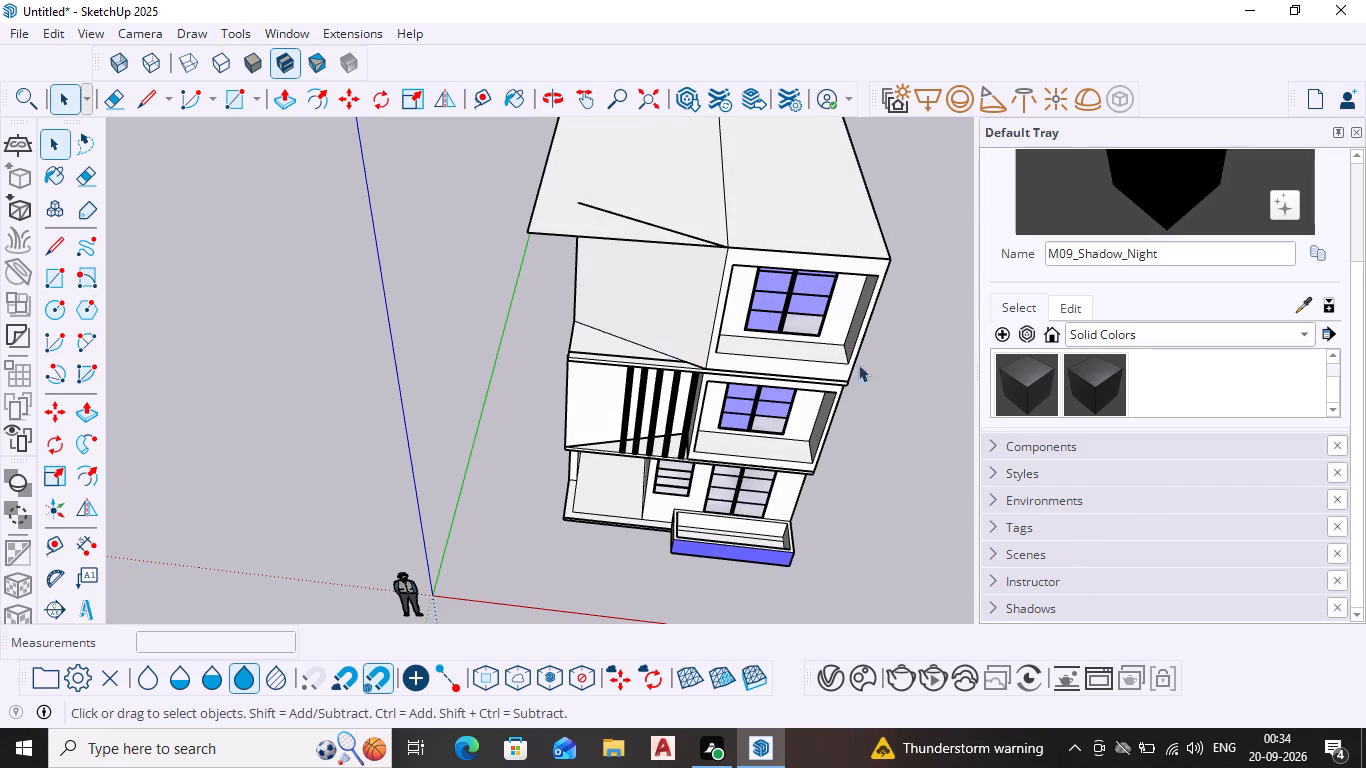
middle_click_drag(821, 348, 779, 529, "shift")
middle_click(765, 536)
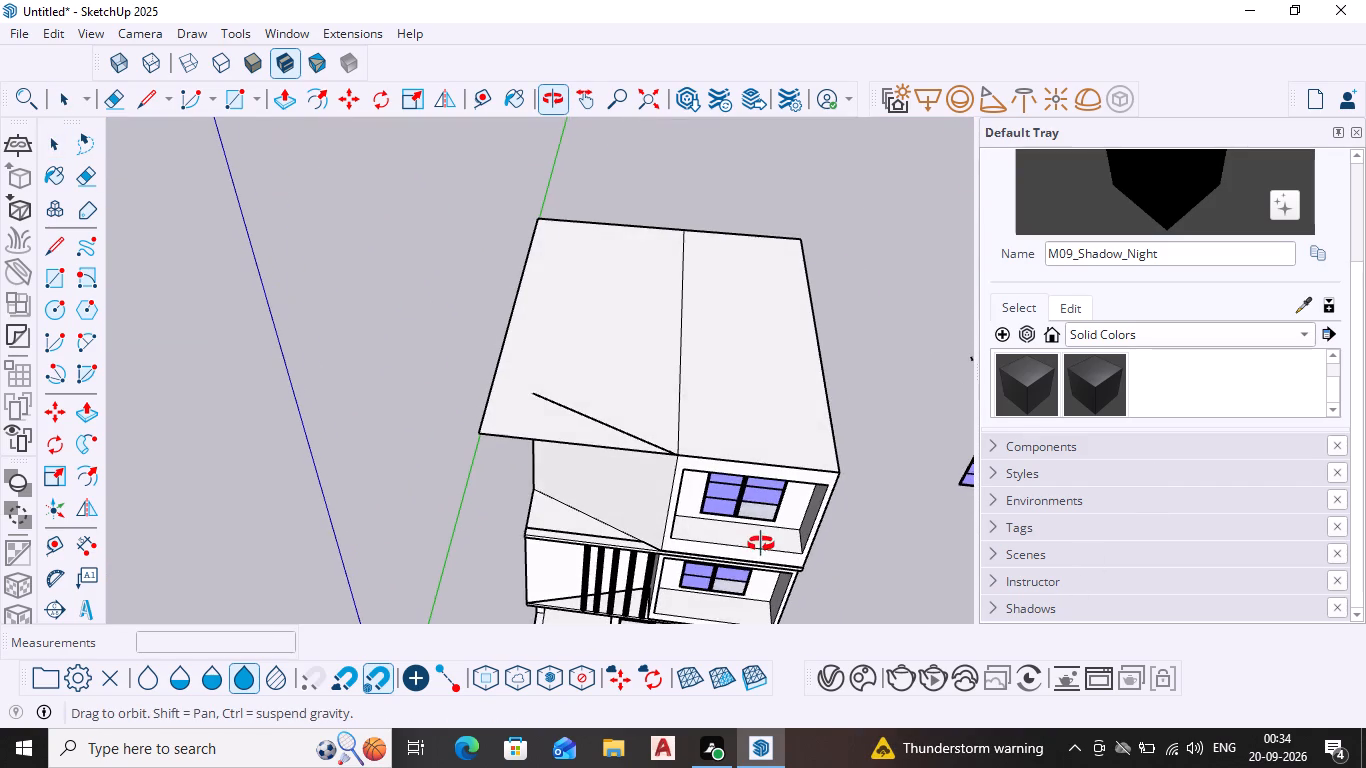
triple_click(736, 436)
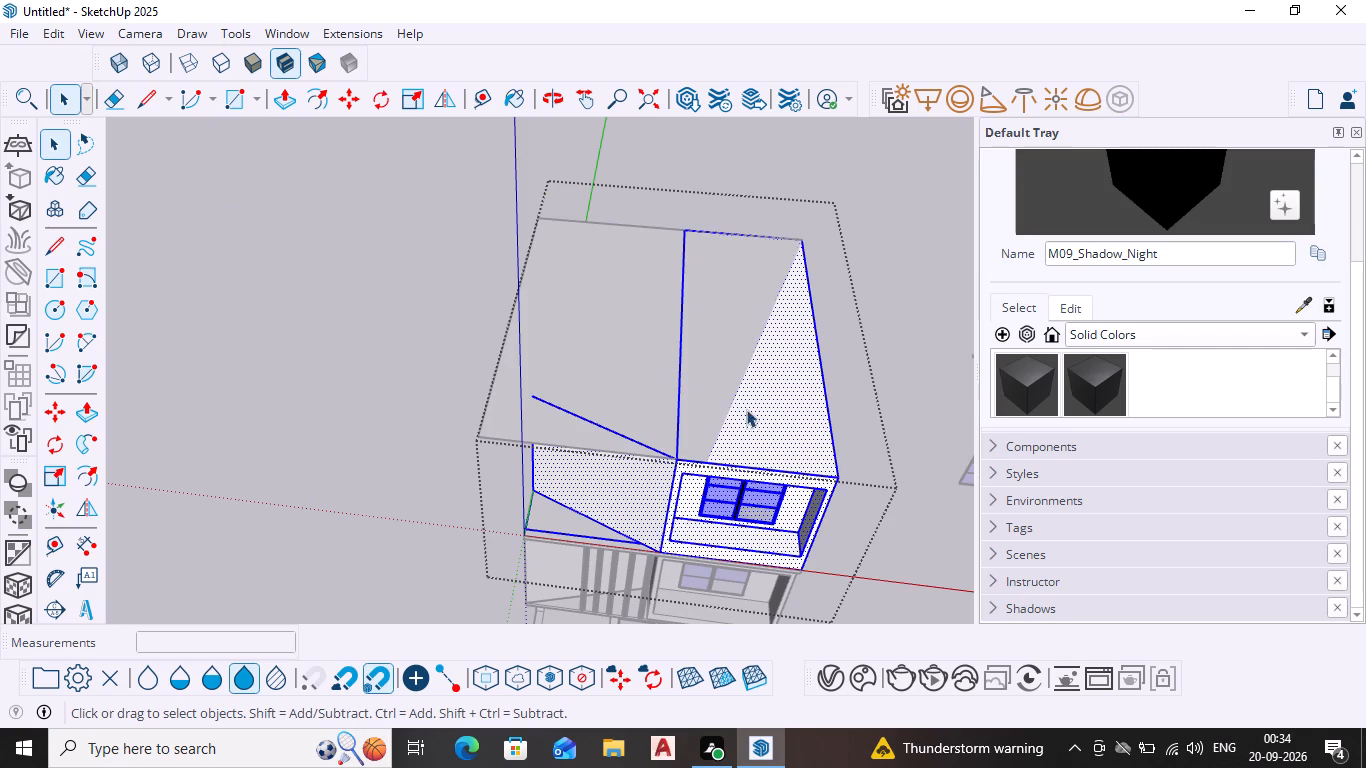
key("space")
left_click(931, 292)
left_click(764, 370)
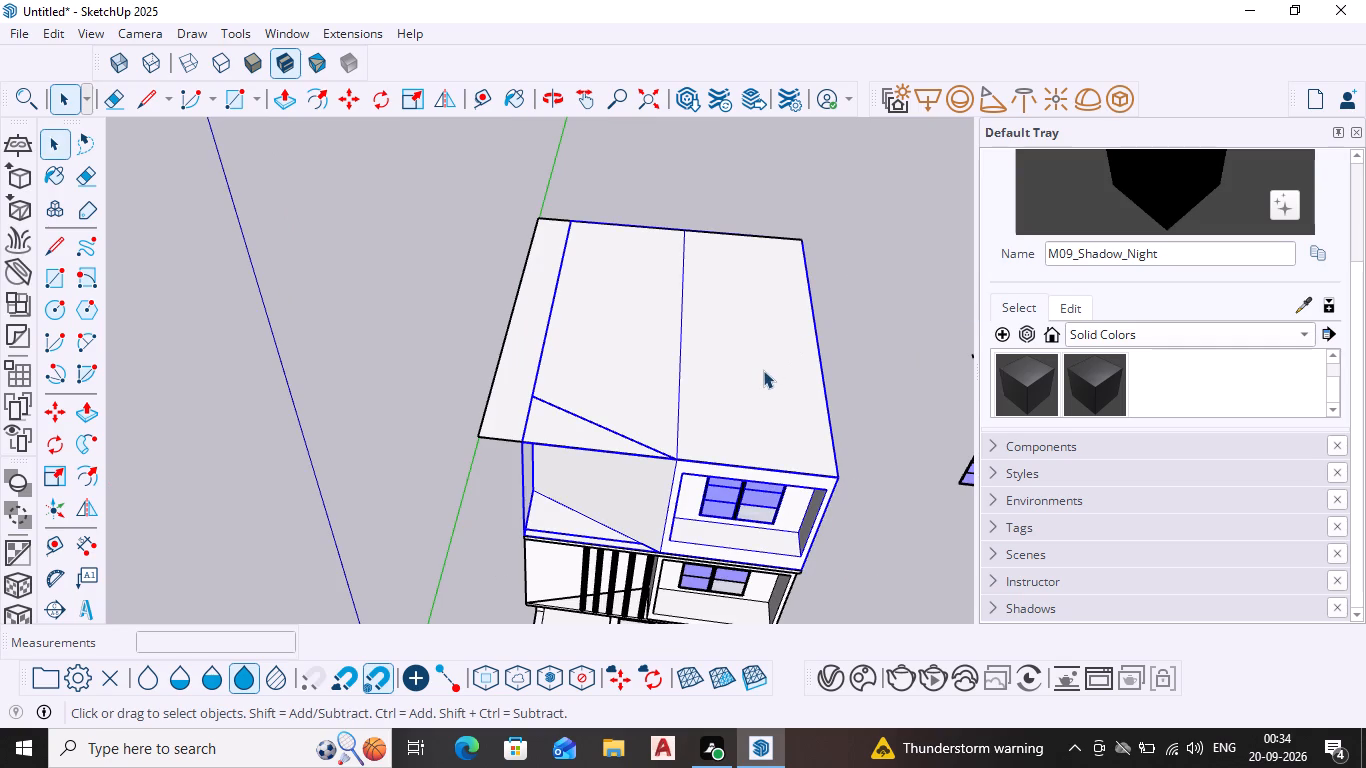
left_click(519, 356)
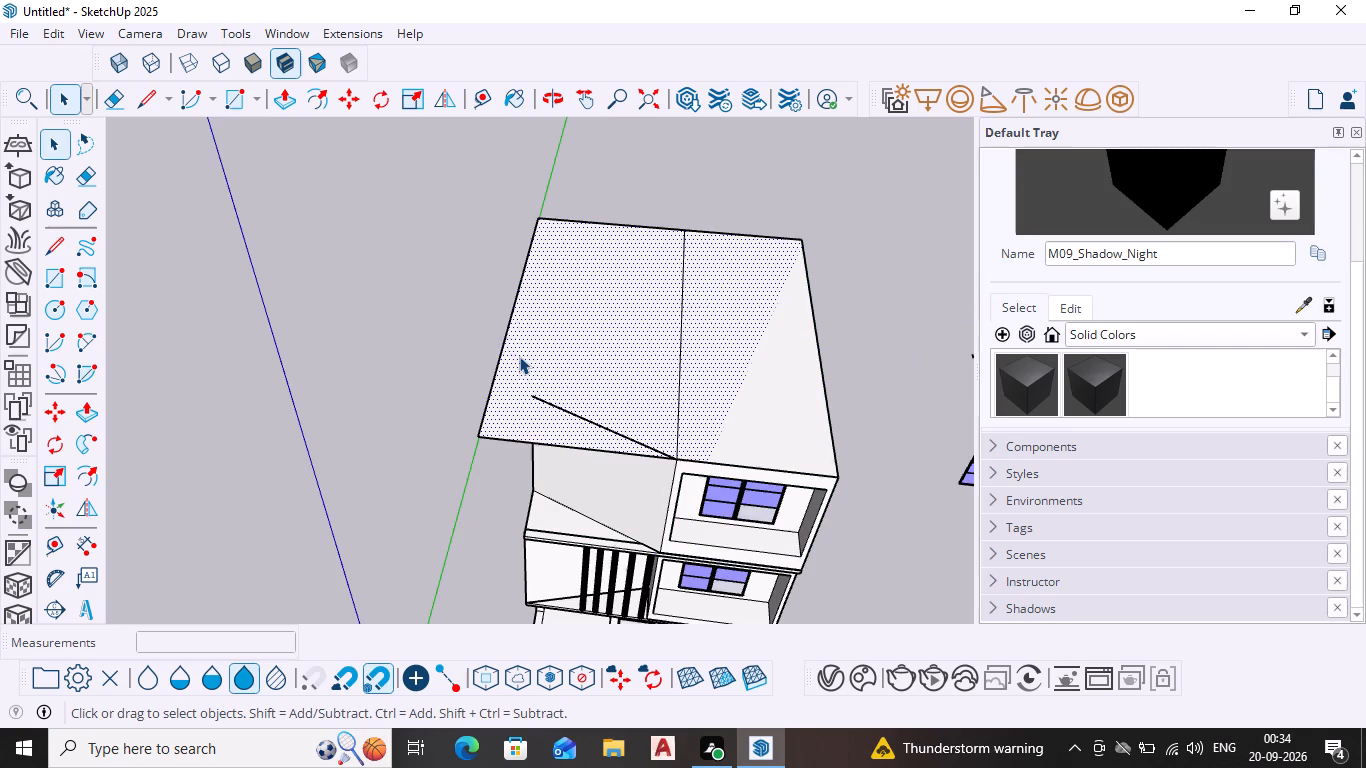
key("p")
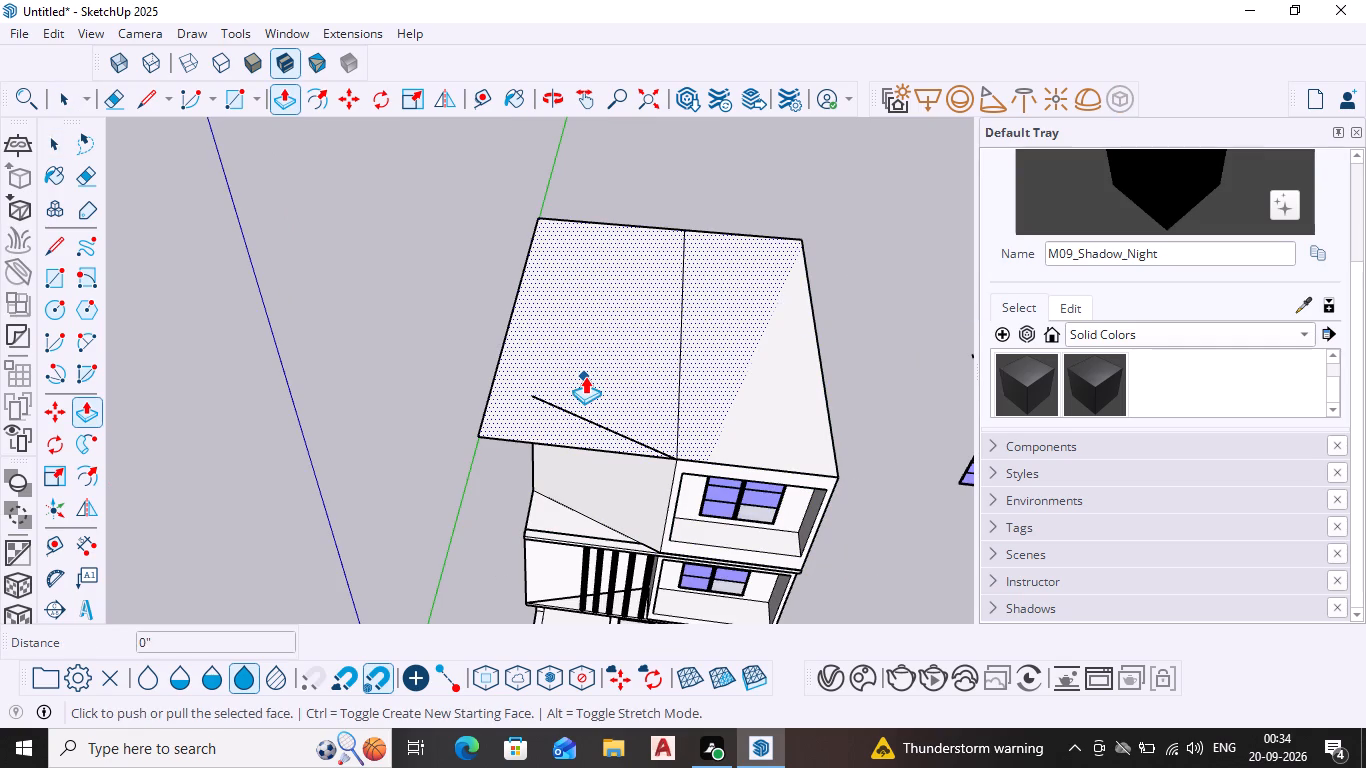
key("Return")
left_click(585, 376)
key("4")
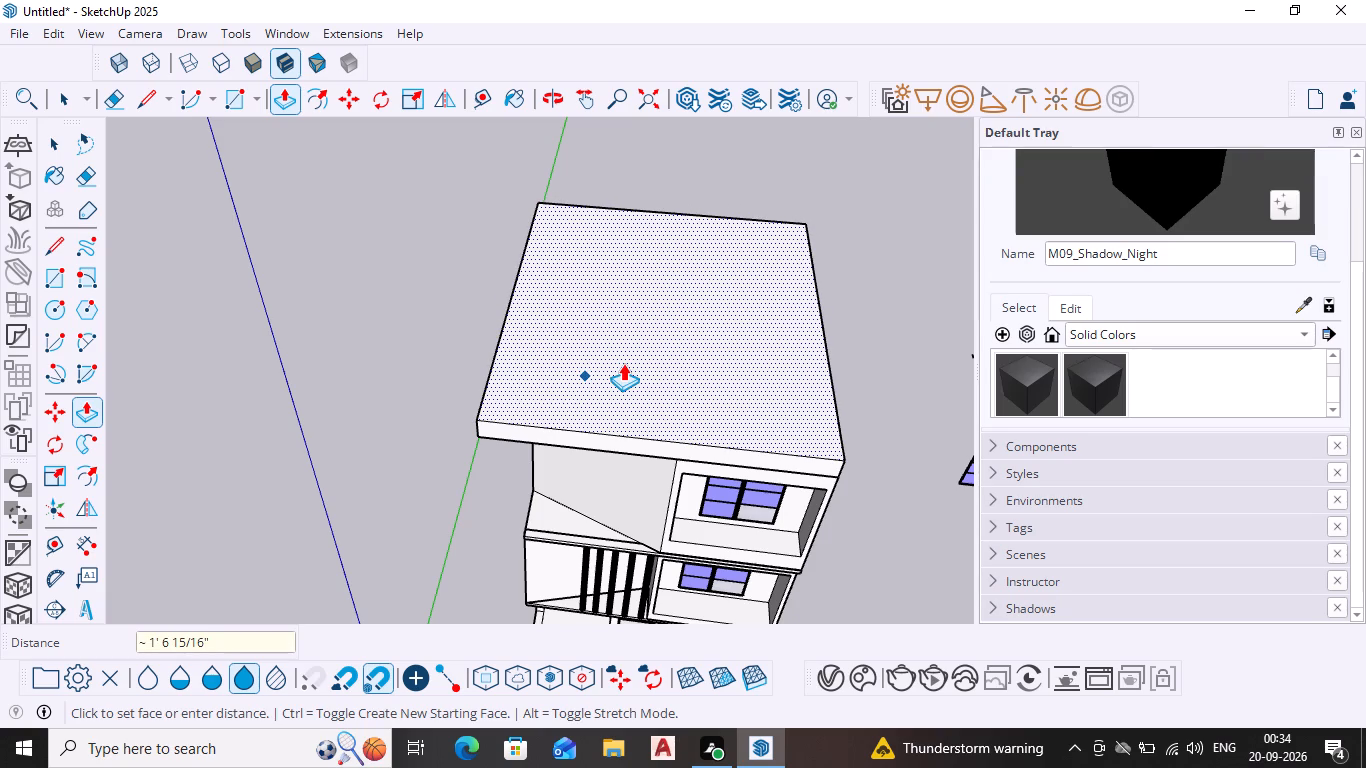
key("shift+quotedbl")
key("Return")
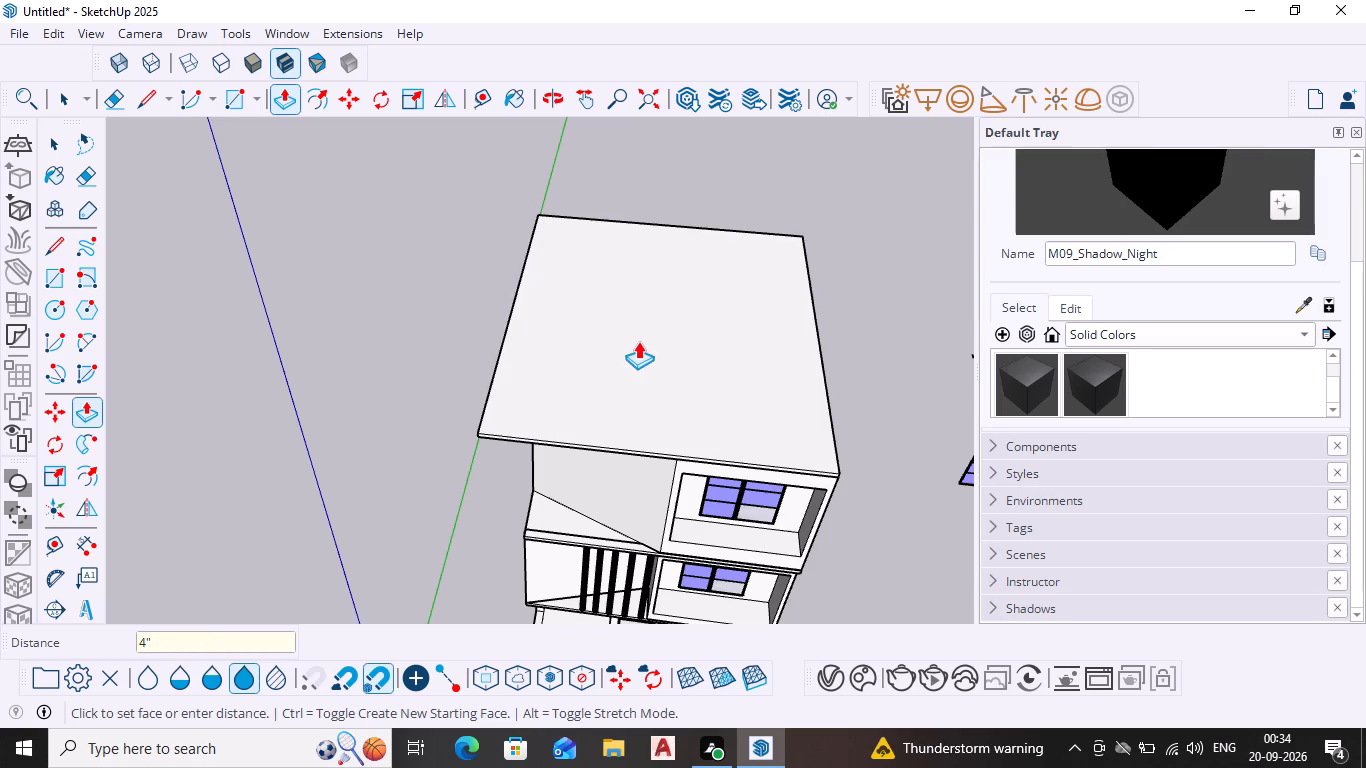
Group all connected faces and edges of the roof slab.
key("space")
triple_click(680, 375)
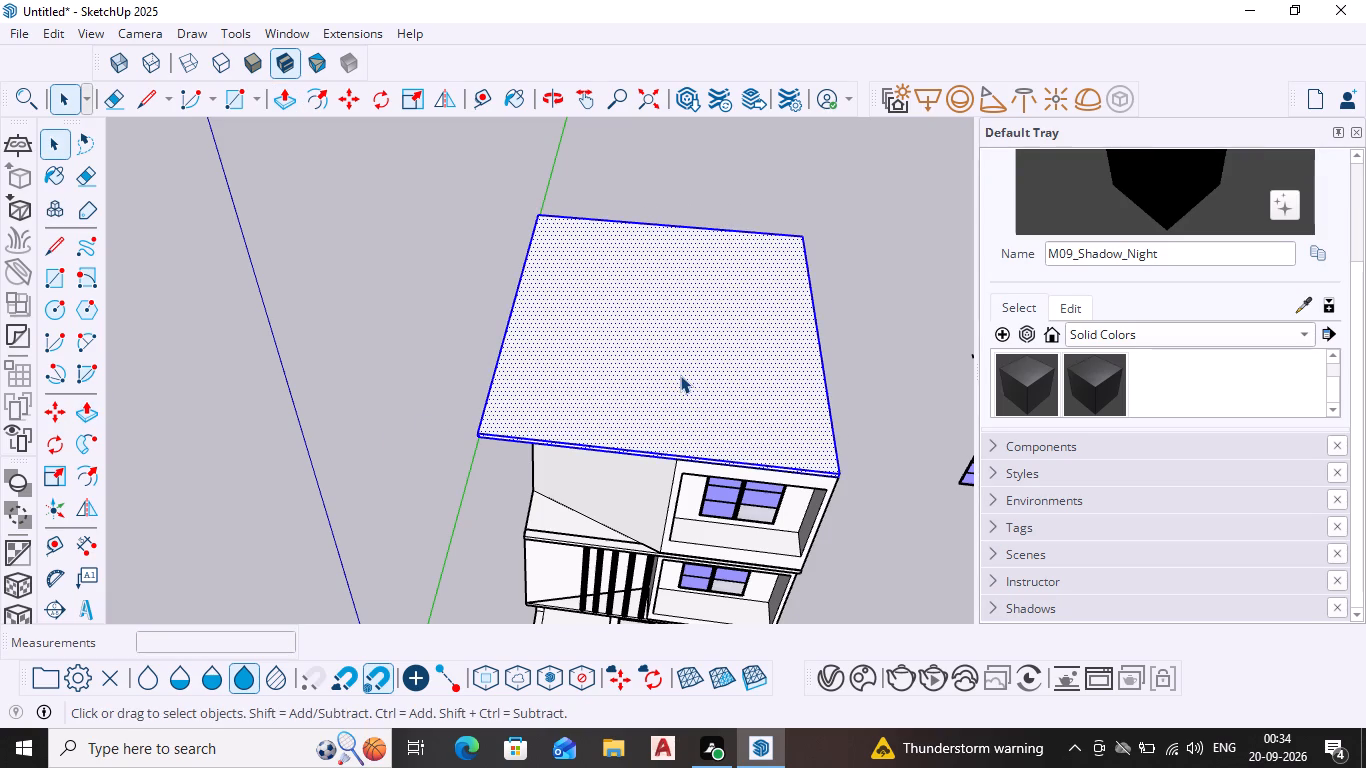
right_click(680, 371)
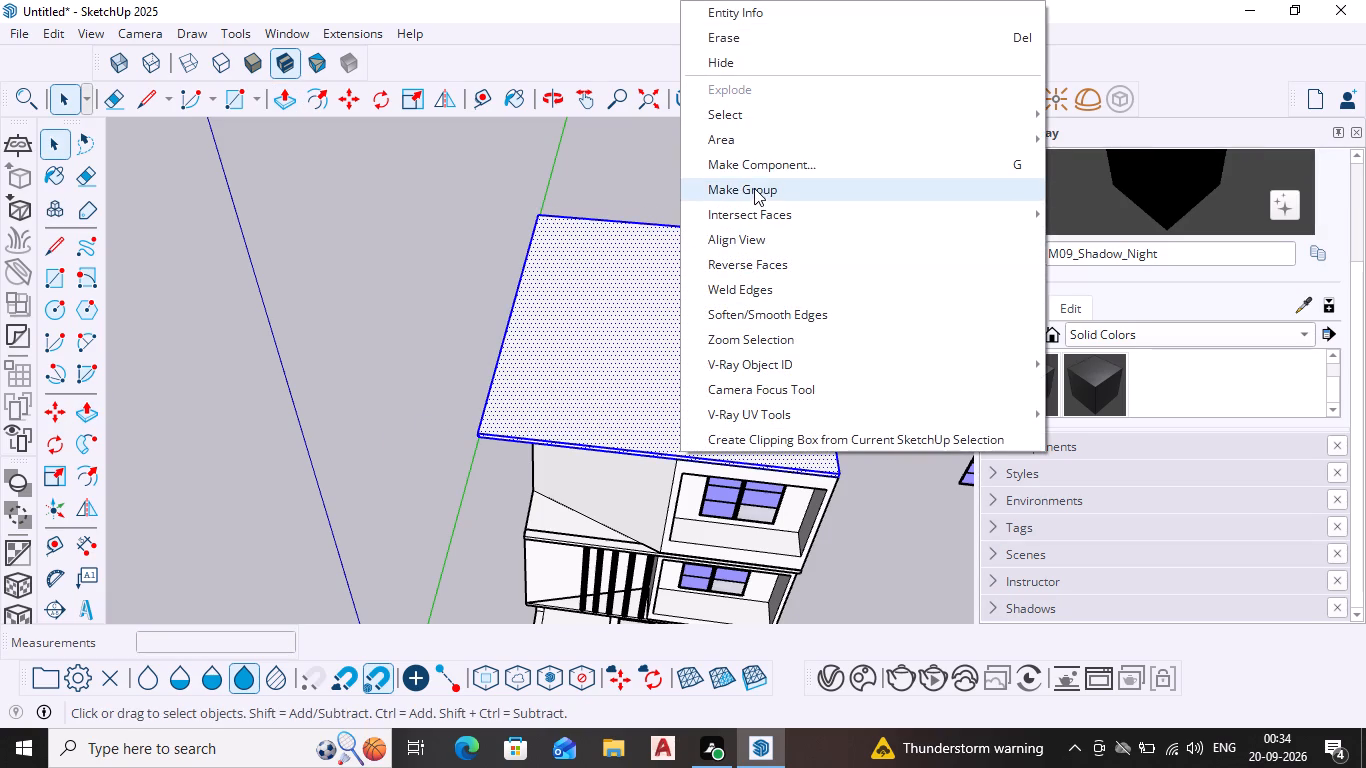
left_click(754, 188)
key("space")
left_click(862, 412)
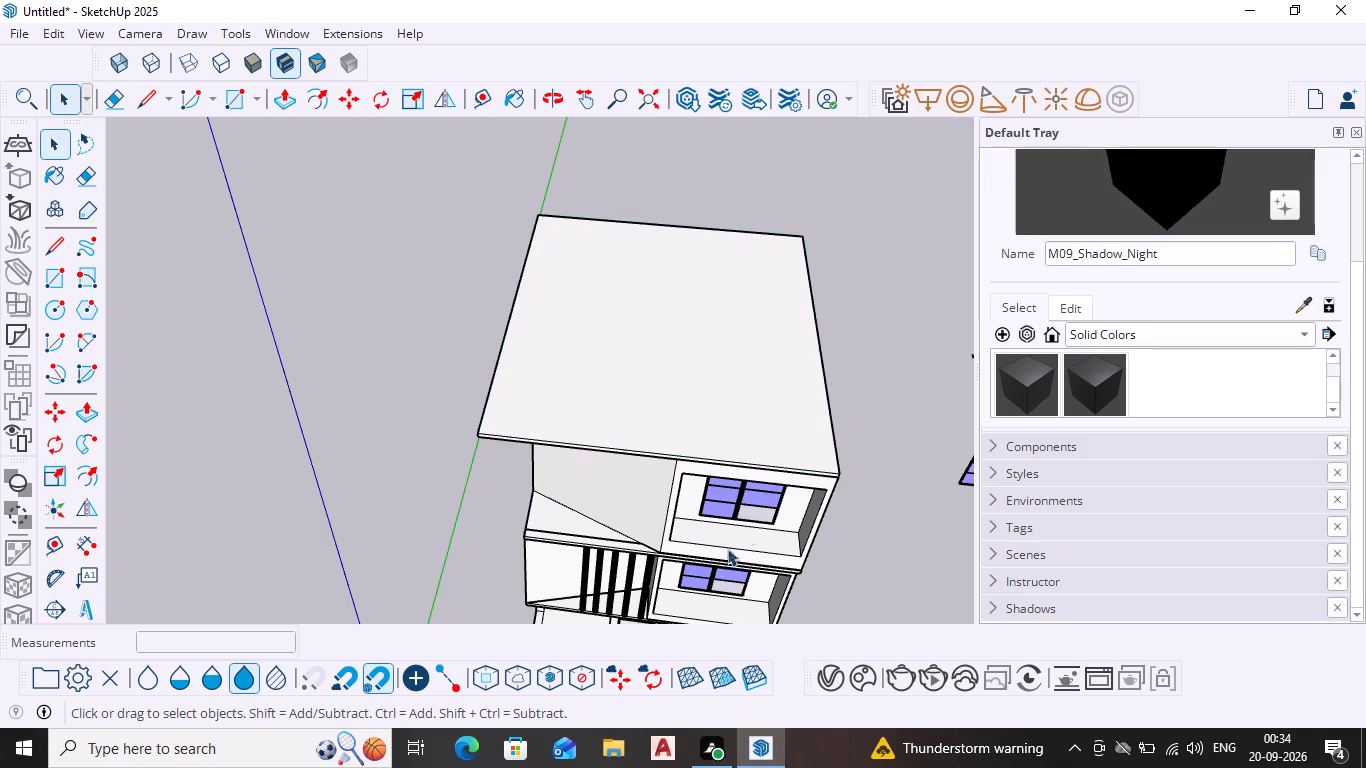
Examine the front facade, the roof overhang and the open side of the top floor from several angles.
middle_click_drag(713, 558, 729, 326)
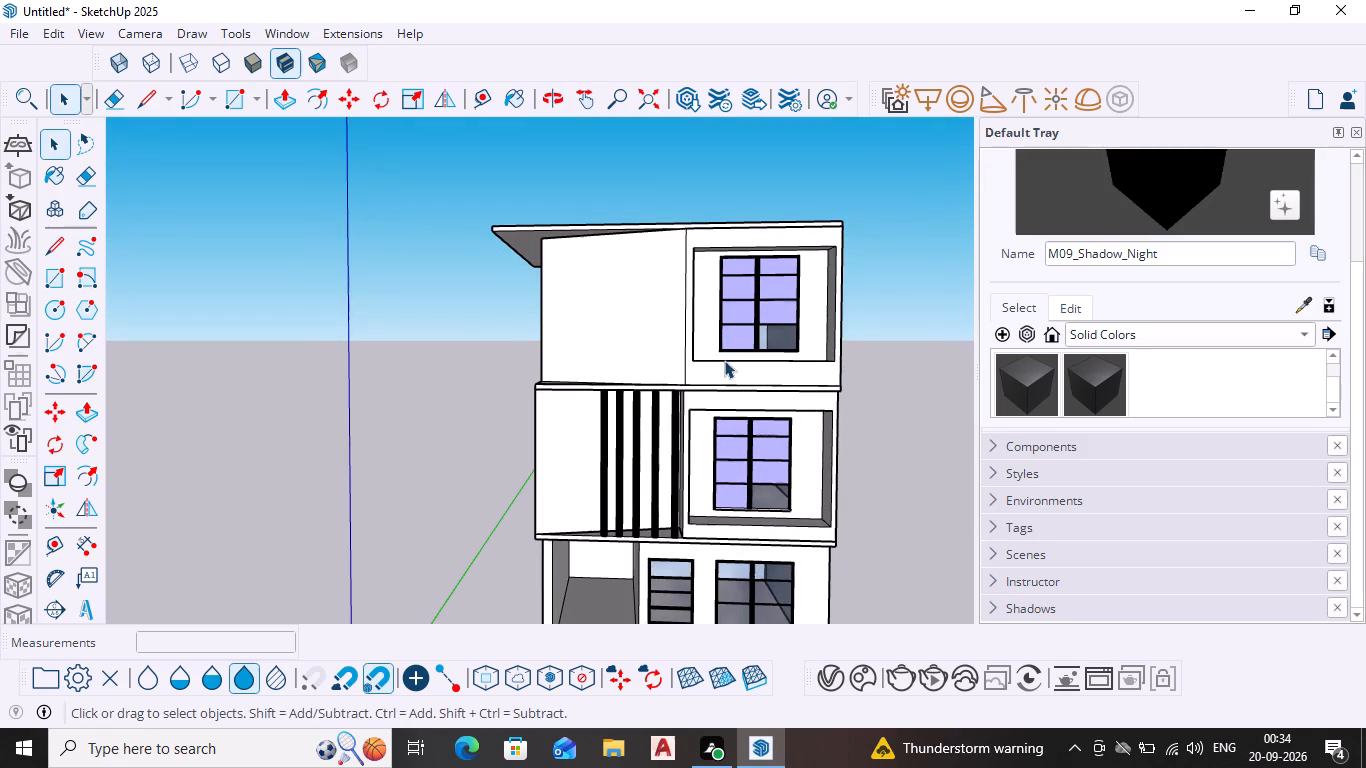
middle_click_drag(710, 359, 702, 378)
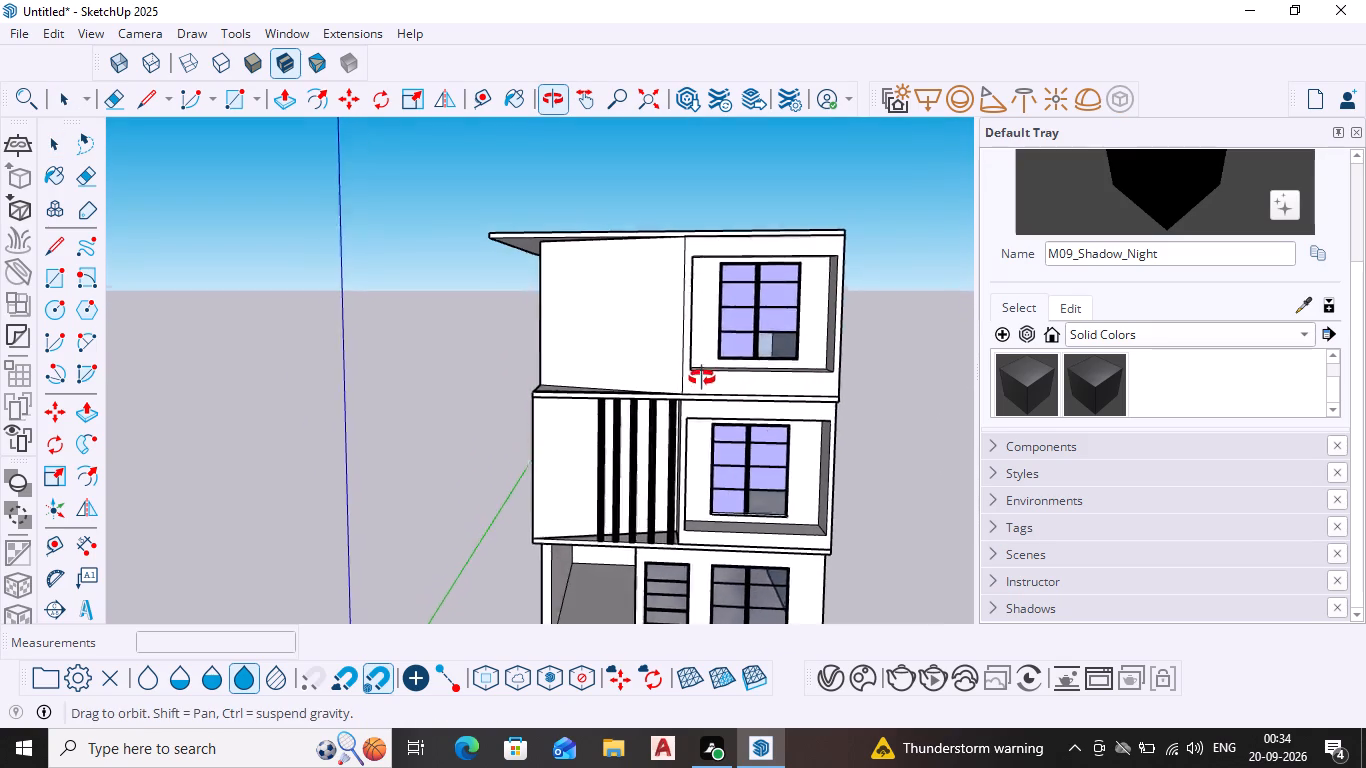
middle_click_drag(702, 378, 692, 370)
scroll(677, 360, "down", 1)
middle_click_drag(677, 360, 740, 494)
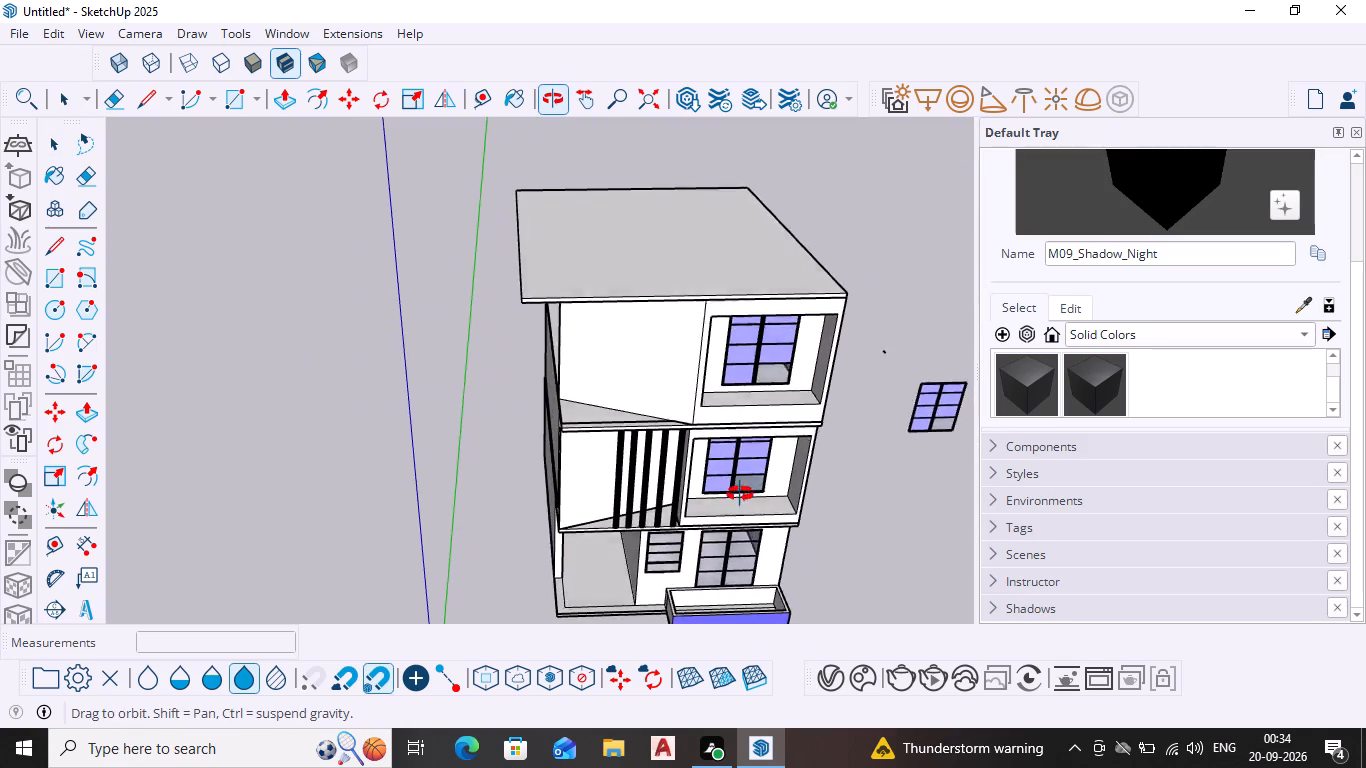
middle_click_drag(740, 494, 719, 512)
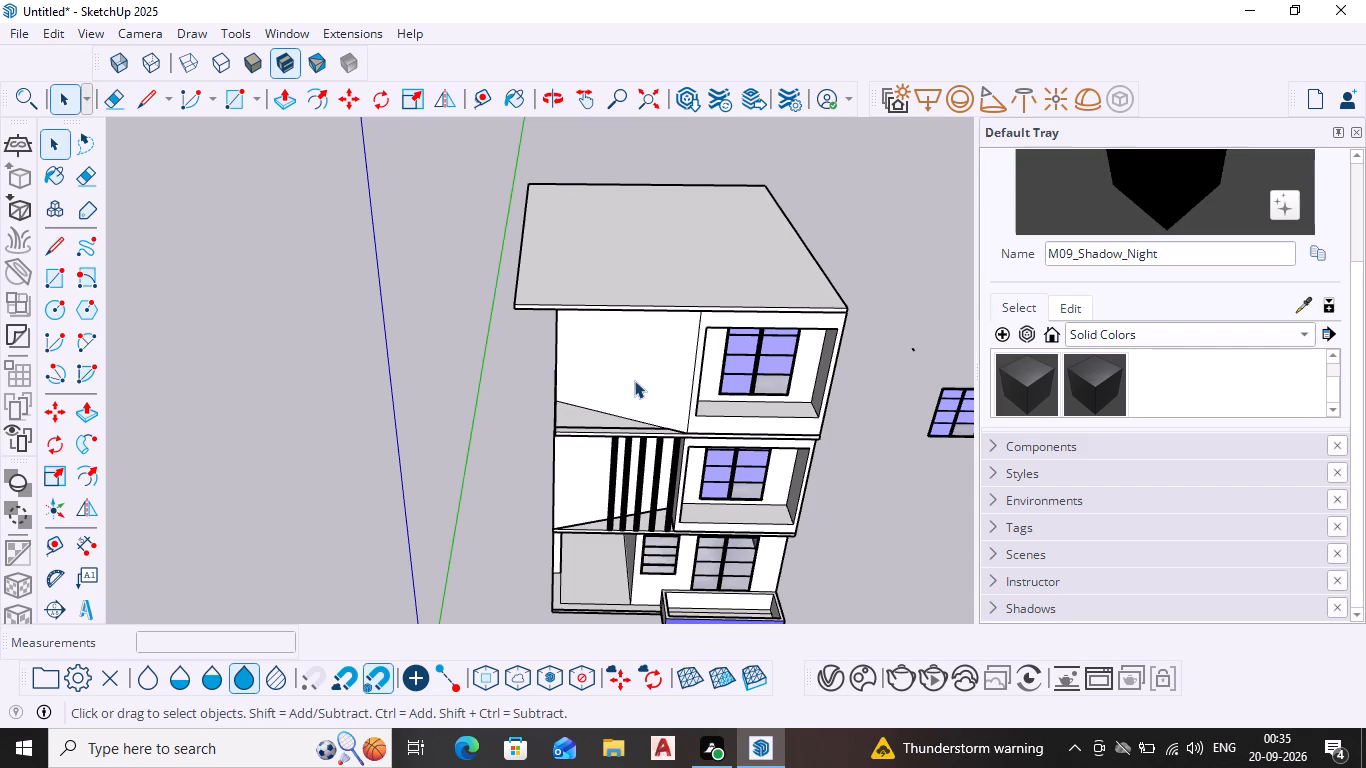
middle_click_drag(633, 413, 723, 398)
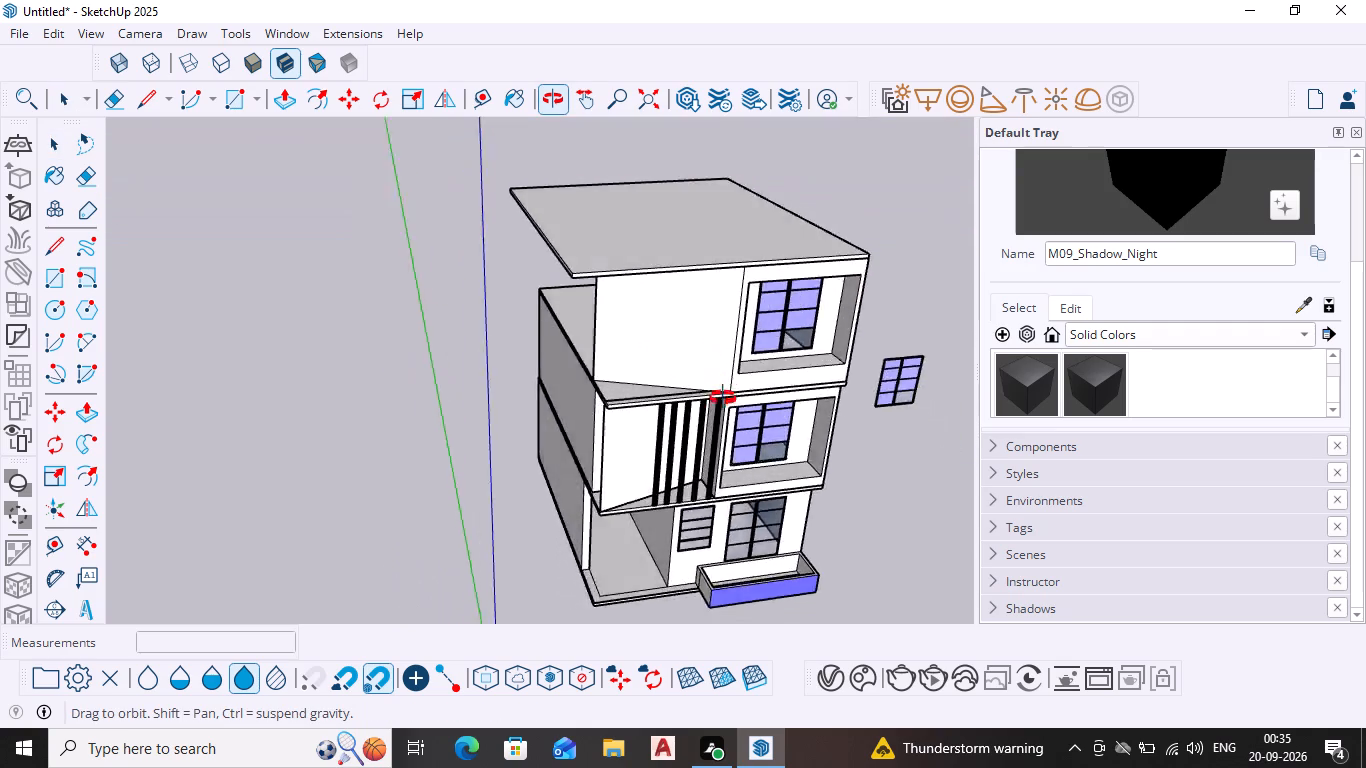
middle_click_drag(723, 398, 822, 424)
scroll(606, 283, "up", 5)
middle_click_drag(655, 410, 614, 281)
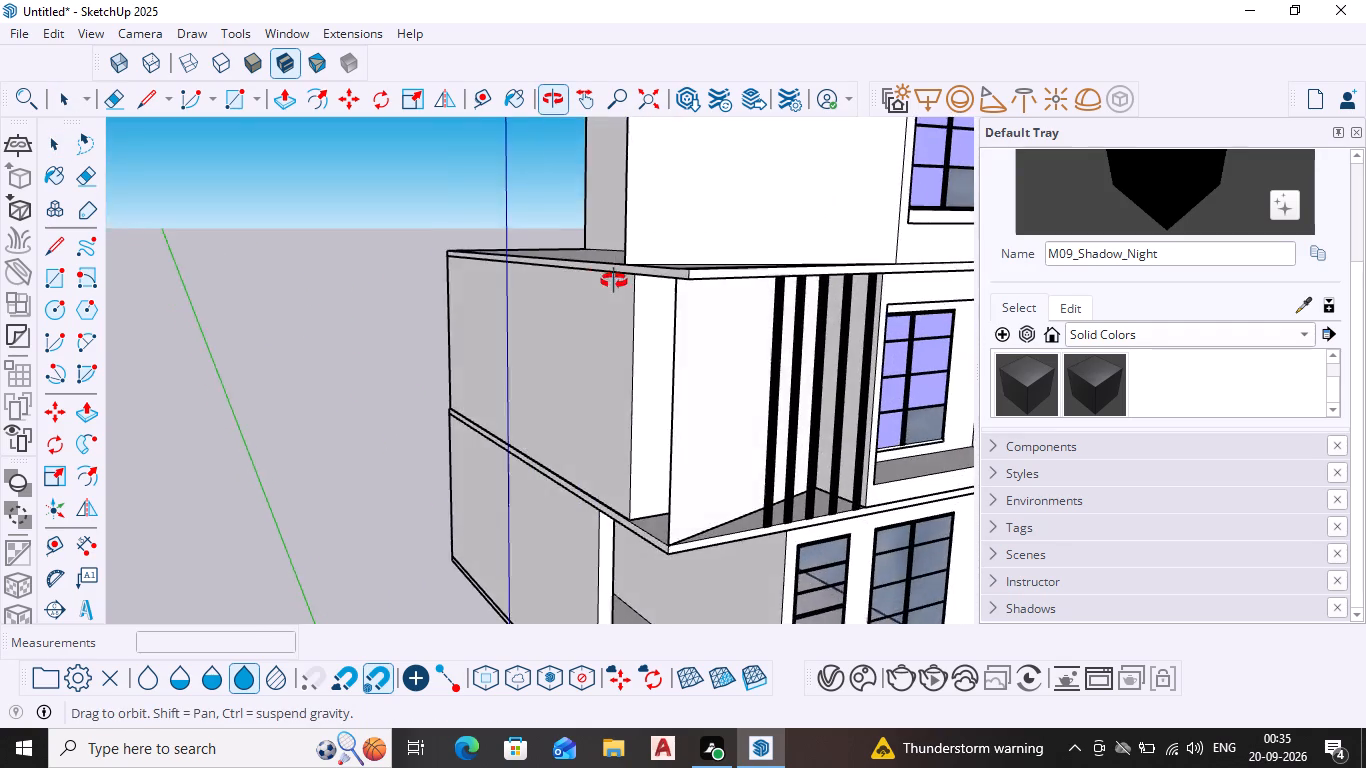
middle_click_drag(614, 281, 703, 383)
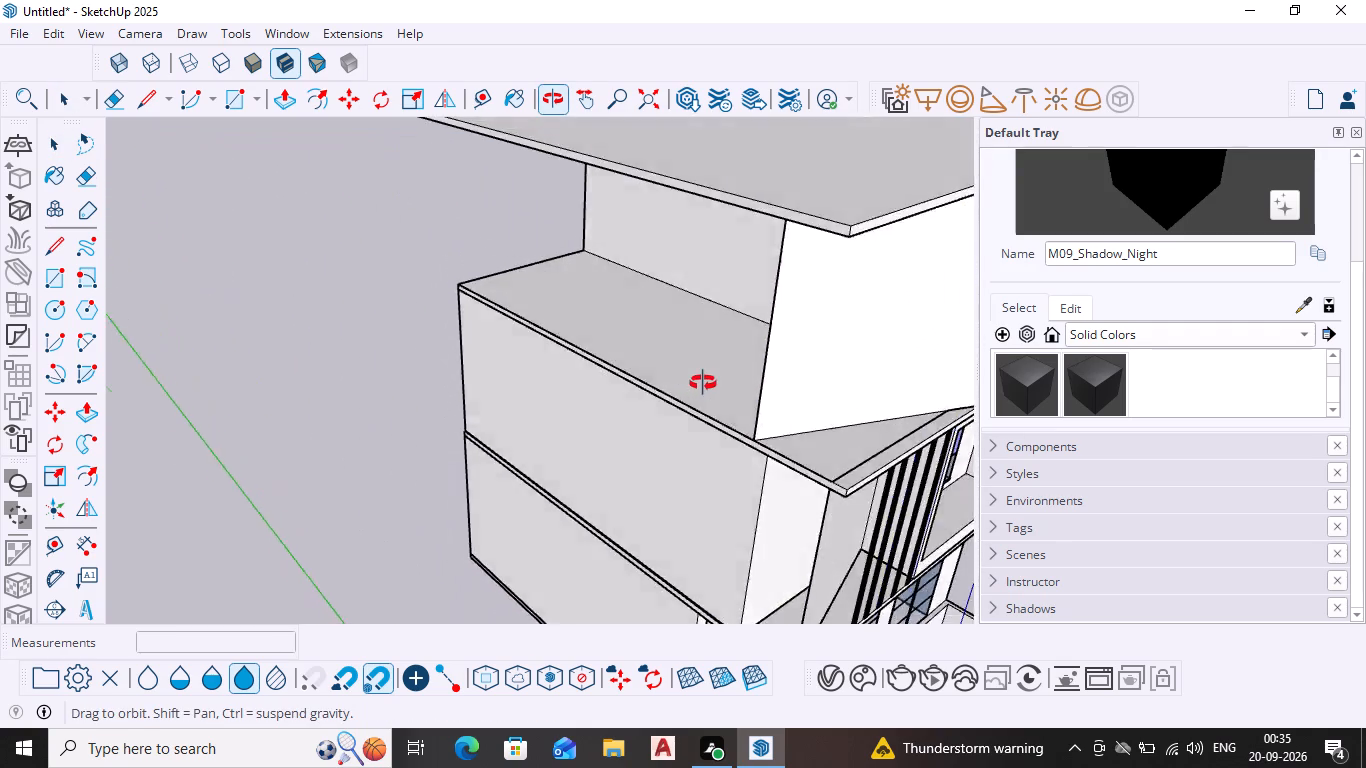
middle_click_drag(703, 383, 825, 408)
scroll(814, 402, "up", 1)
scroll(697, 337, "down", 1)
middle_click_drag(708, 325, 709, 238)
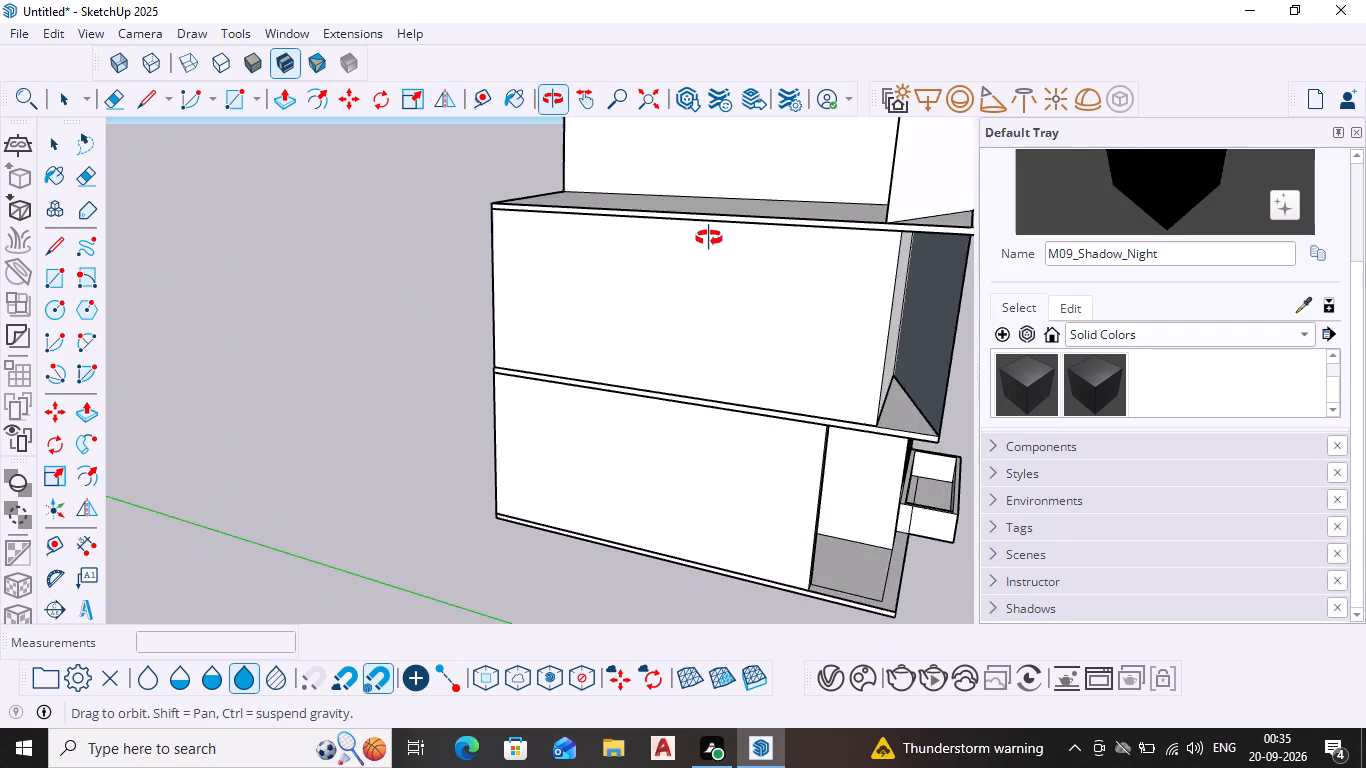
middle_click_drag(709, 238, 702, 292)
middle_click_drag(673, 407, 600, 563, "shift")
middle_click_drag(592, 540, 625, 484)
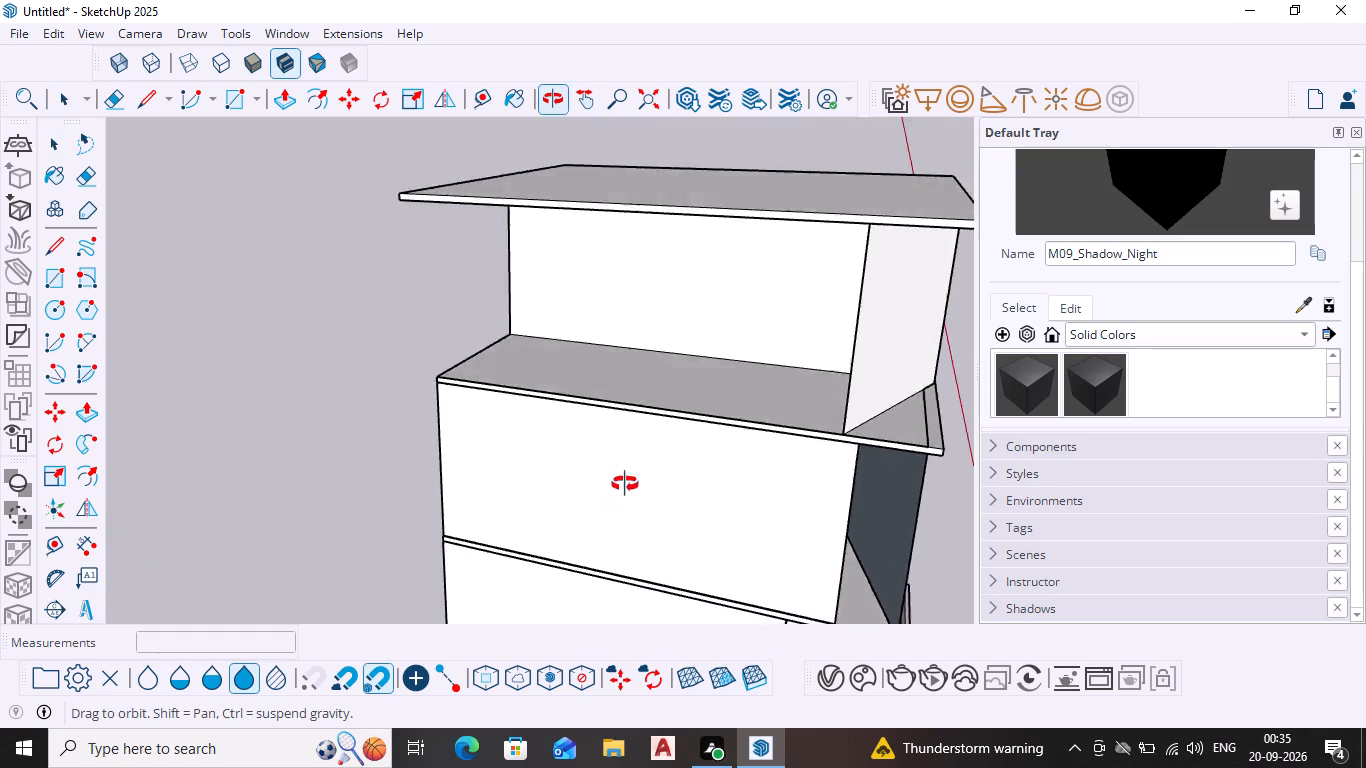
middle_click_drag(625, 484, 617, 384)
middle_click_drag(606, 226, 568, 298, "shift")
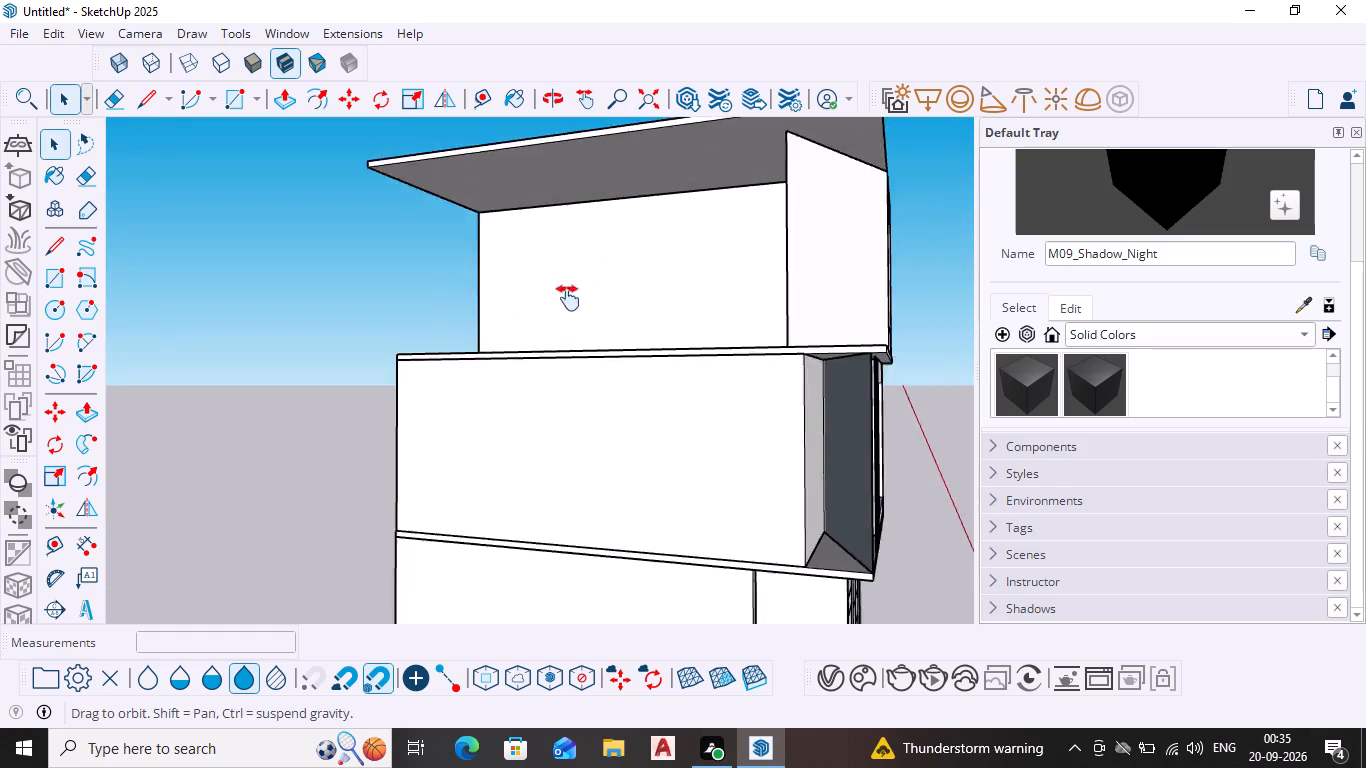
middle_click_drag(568, 298, 527, 387, "shift")
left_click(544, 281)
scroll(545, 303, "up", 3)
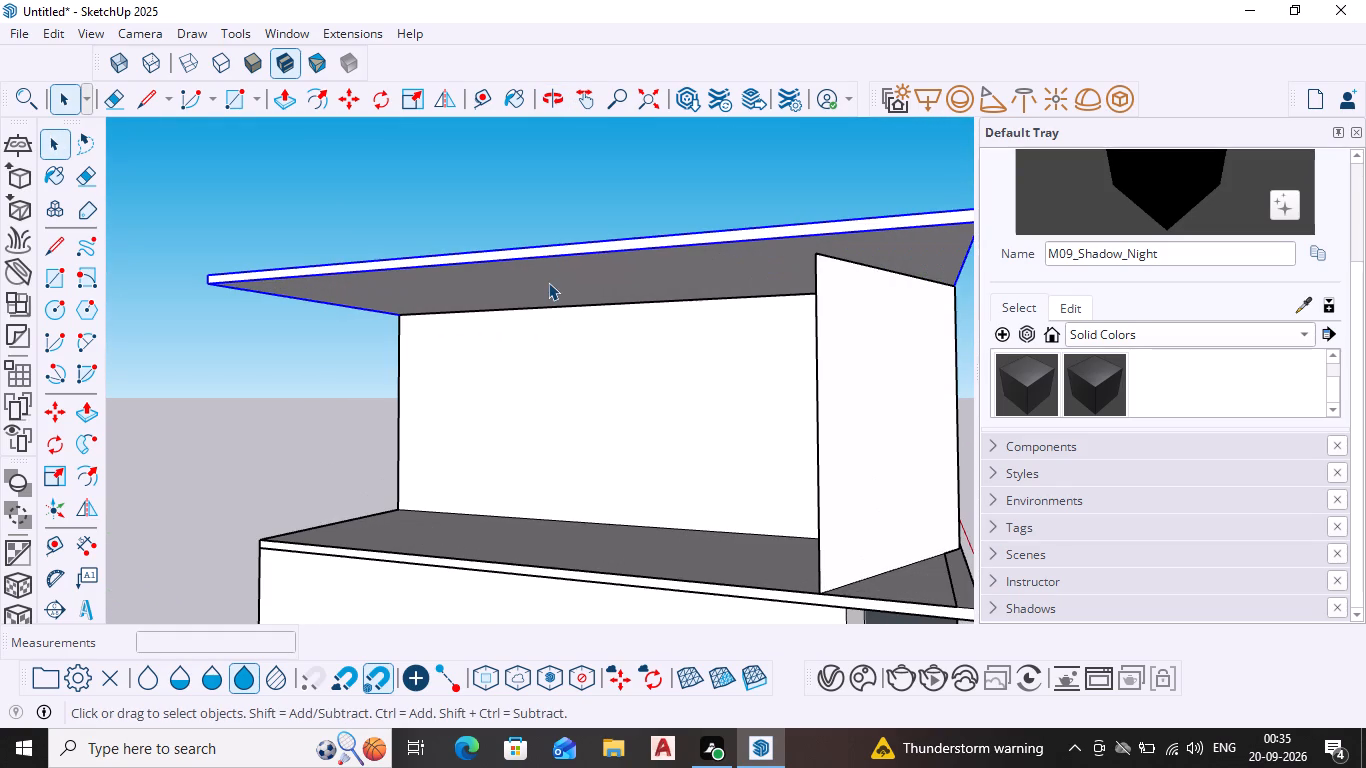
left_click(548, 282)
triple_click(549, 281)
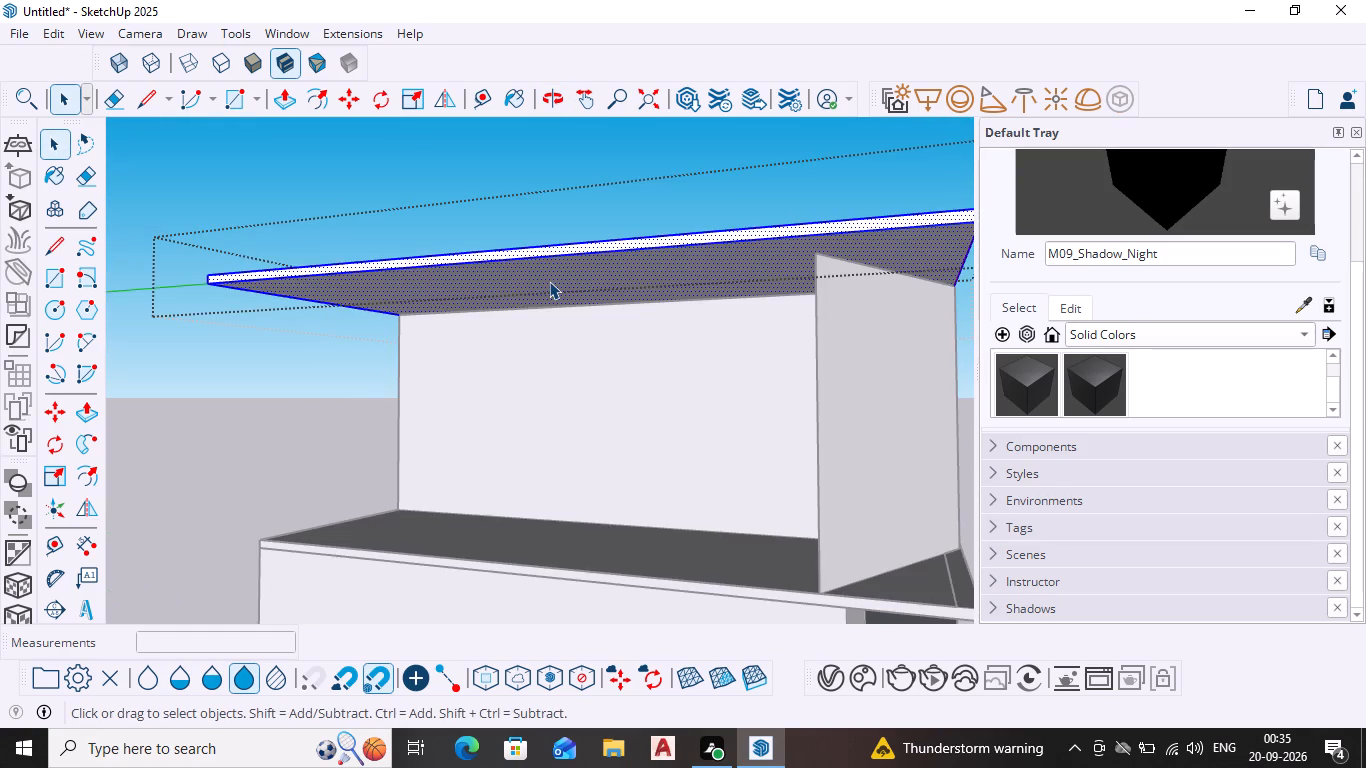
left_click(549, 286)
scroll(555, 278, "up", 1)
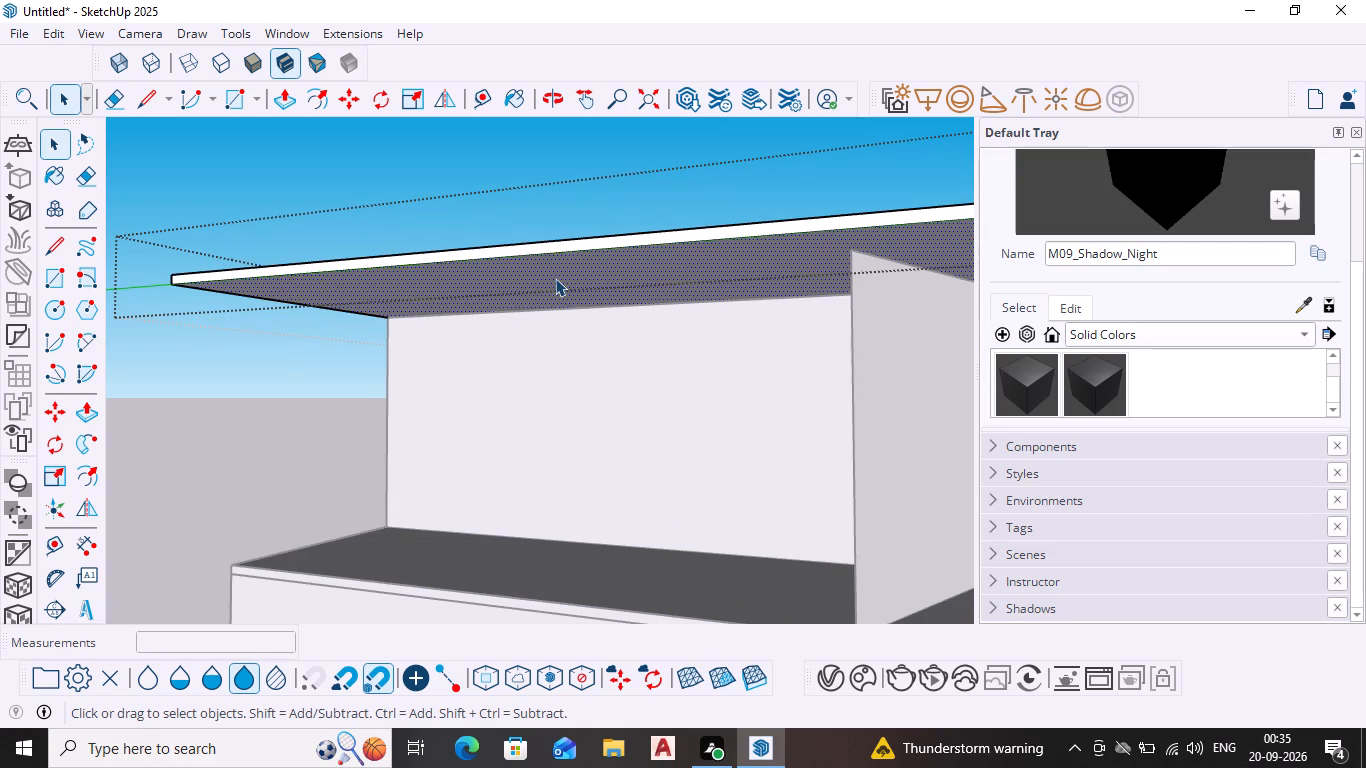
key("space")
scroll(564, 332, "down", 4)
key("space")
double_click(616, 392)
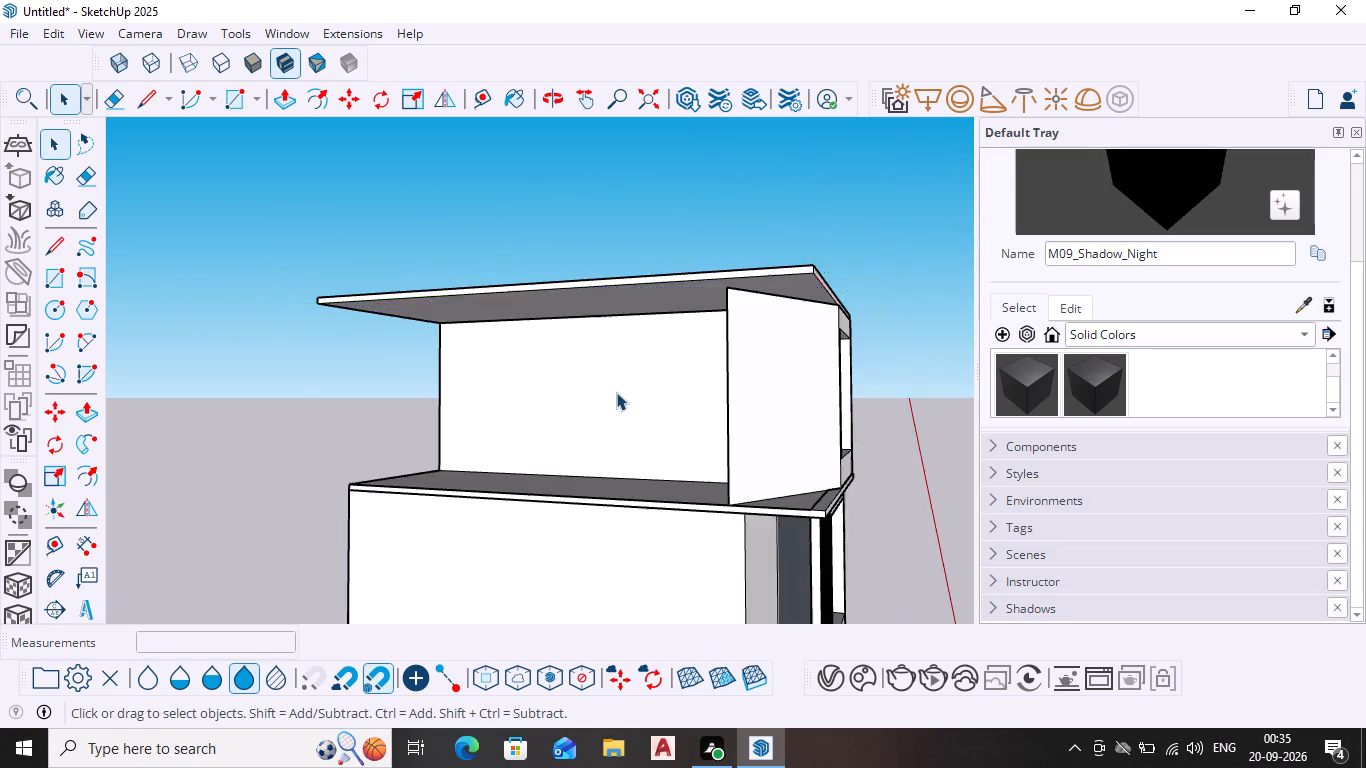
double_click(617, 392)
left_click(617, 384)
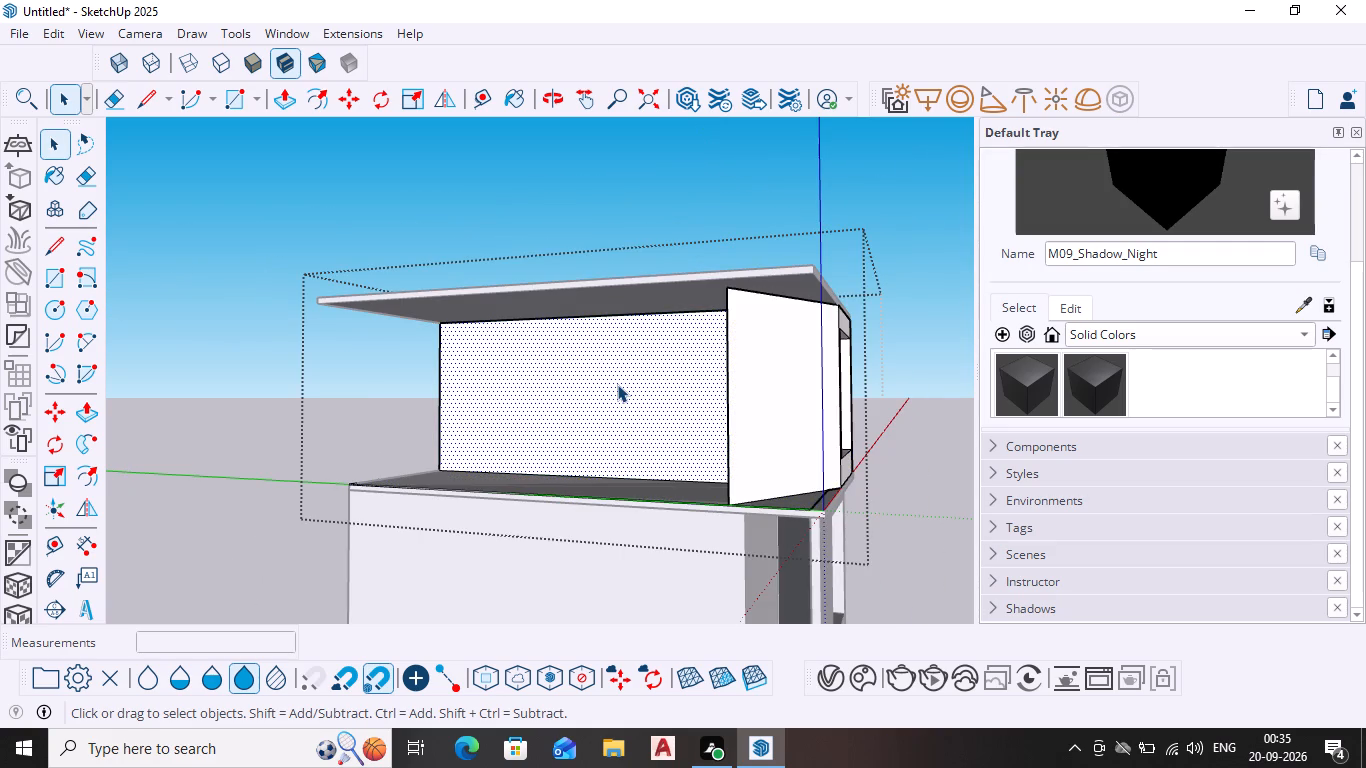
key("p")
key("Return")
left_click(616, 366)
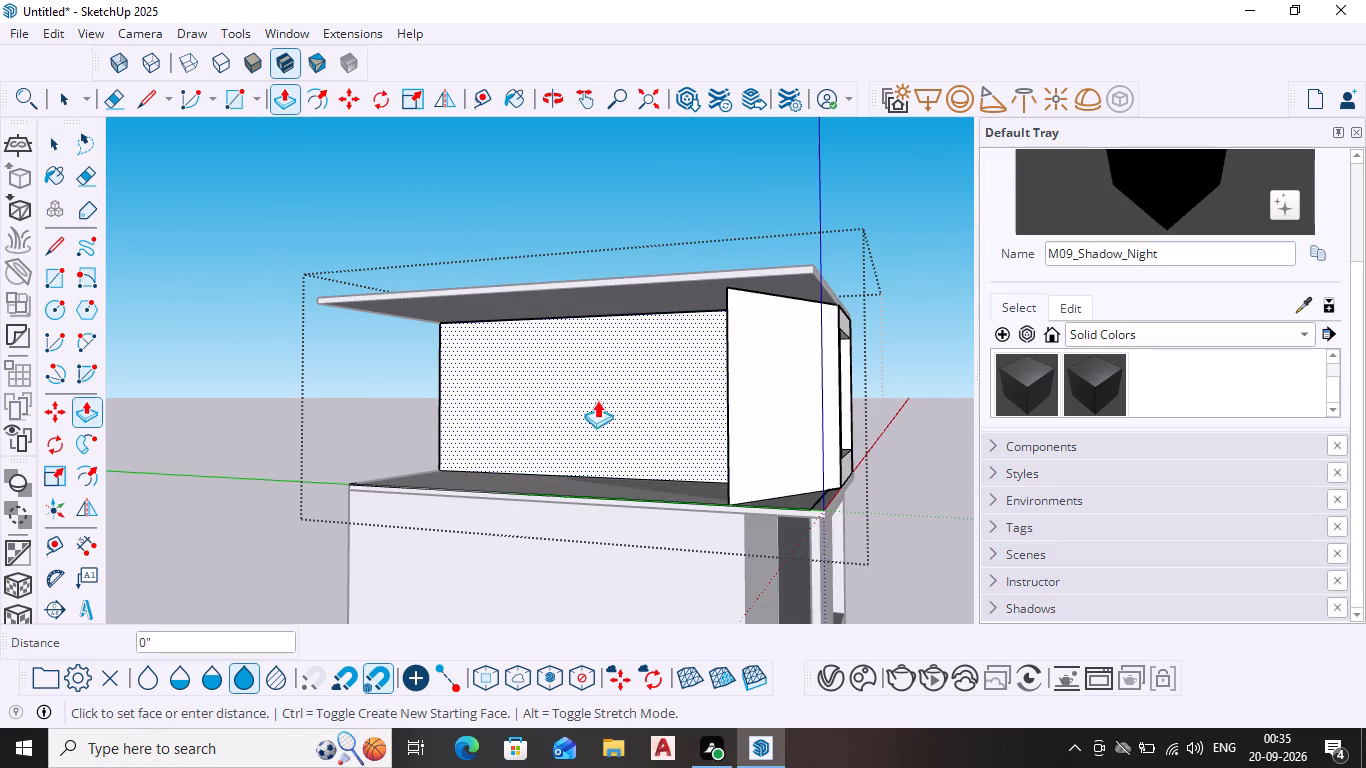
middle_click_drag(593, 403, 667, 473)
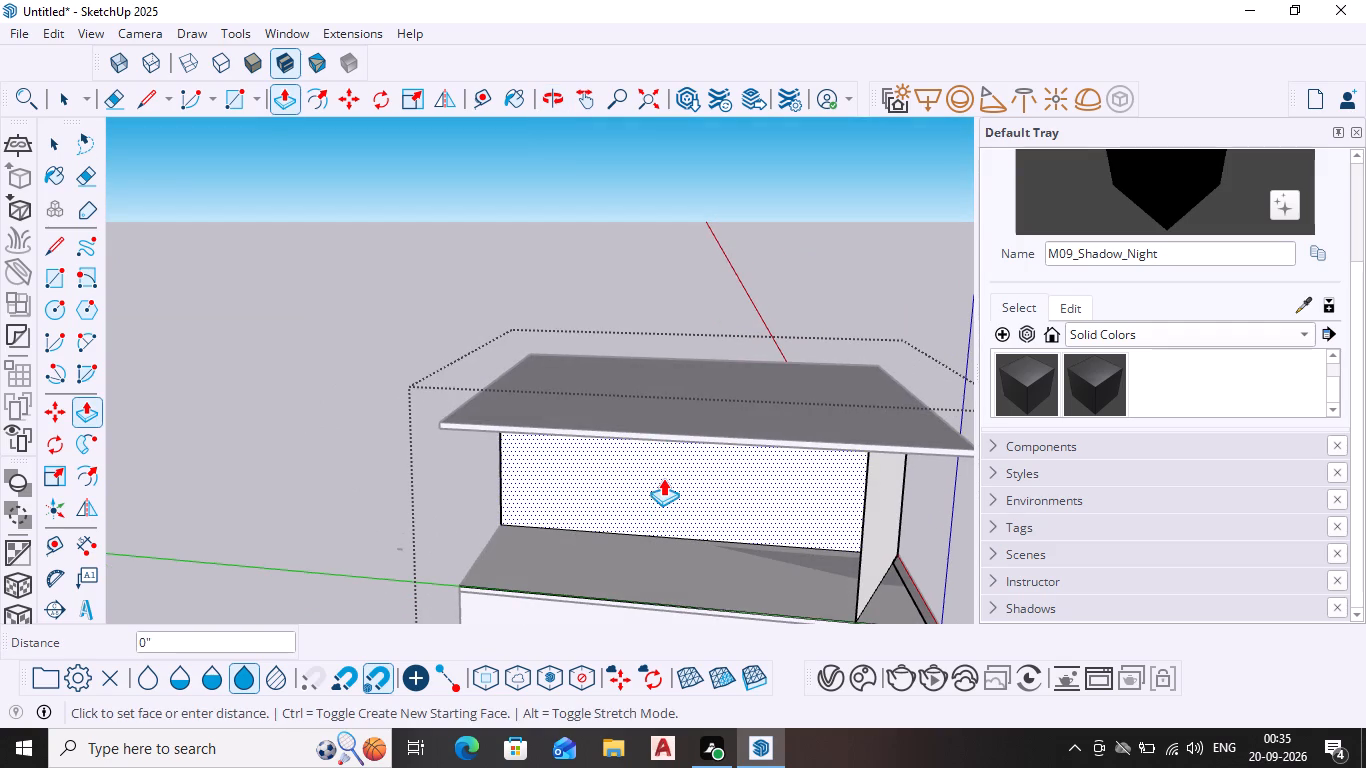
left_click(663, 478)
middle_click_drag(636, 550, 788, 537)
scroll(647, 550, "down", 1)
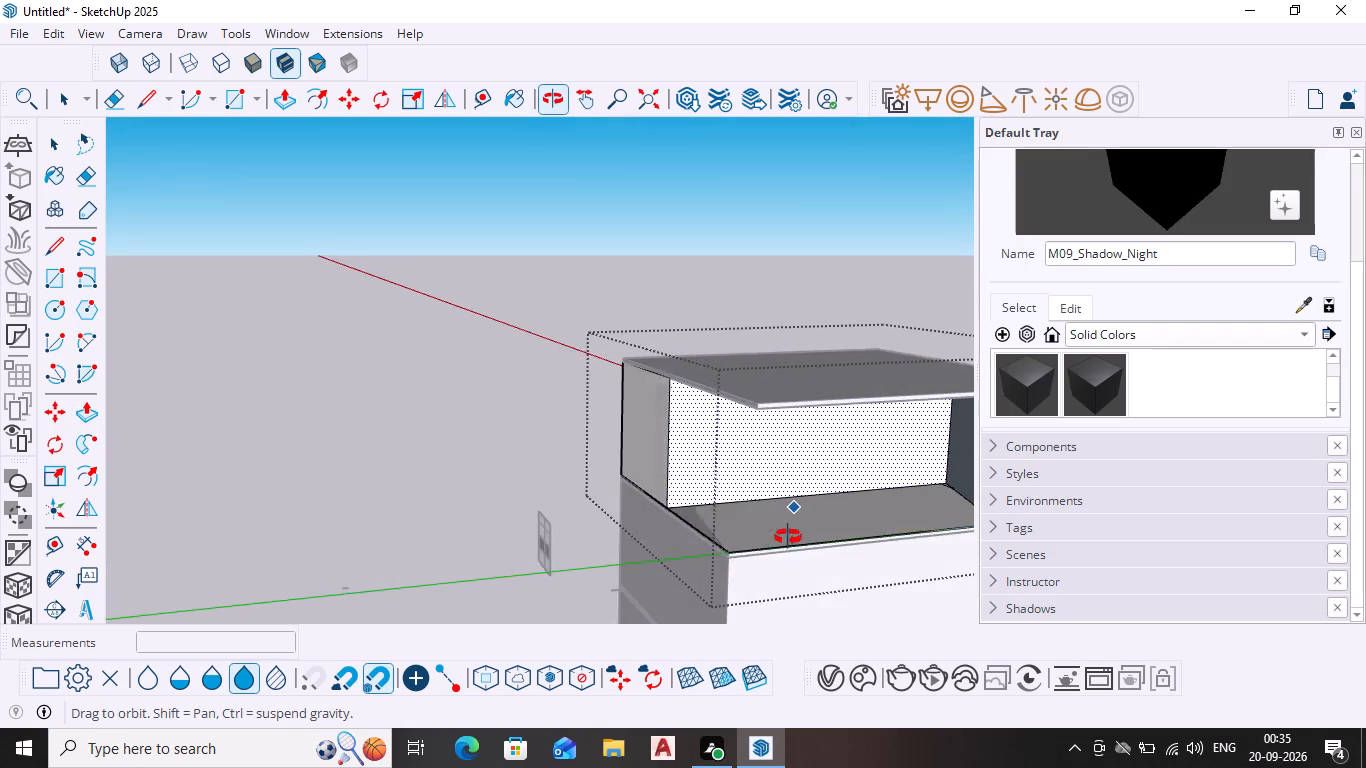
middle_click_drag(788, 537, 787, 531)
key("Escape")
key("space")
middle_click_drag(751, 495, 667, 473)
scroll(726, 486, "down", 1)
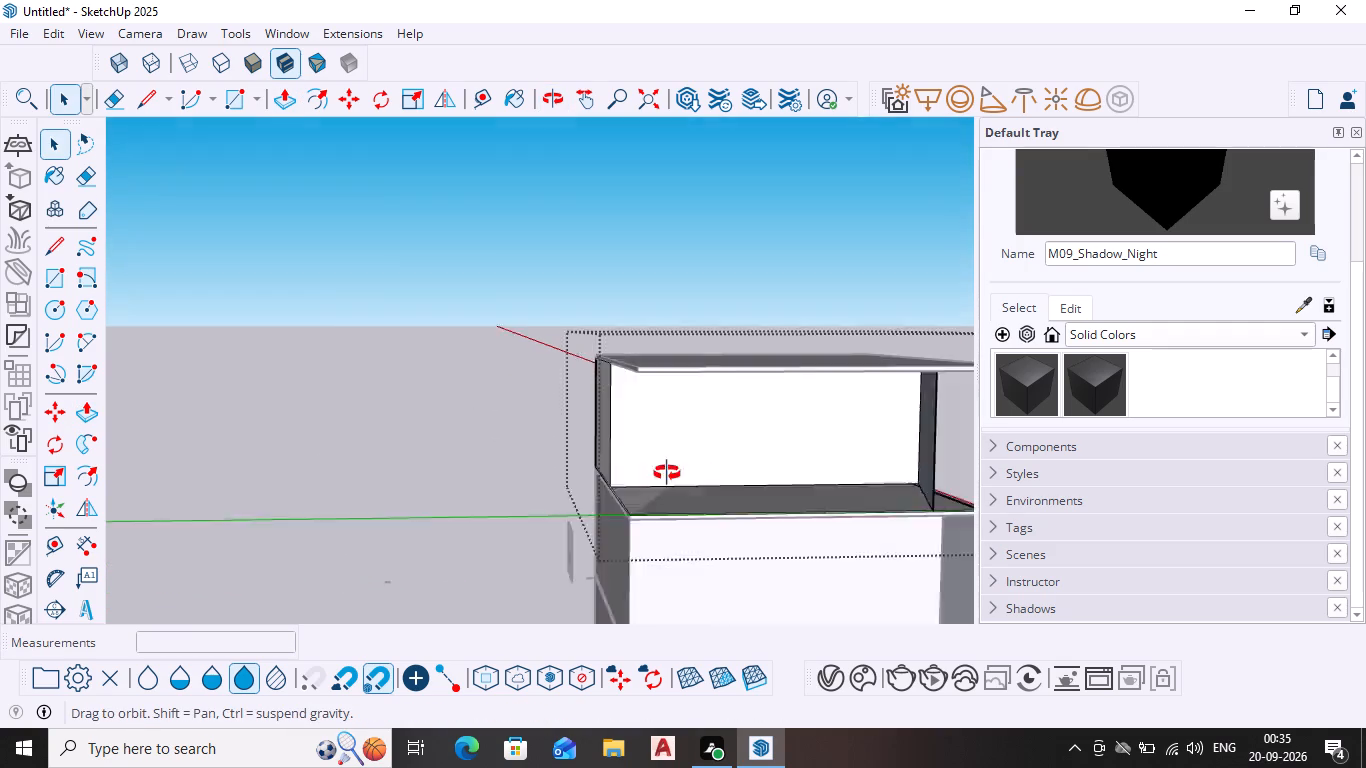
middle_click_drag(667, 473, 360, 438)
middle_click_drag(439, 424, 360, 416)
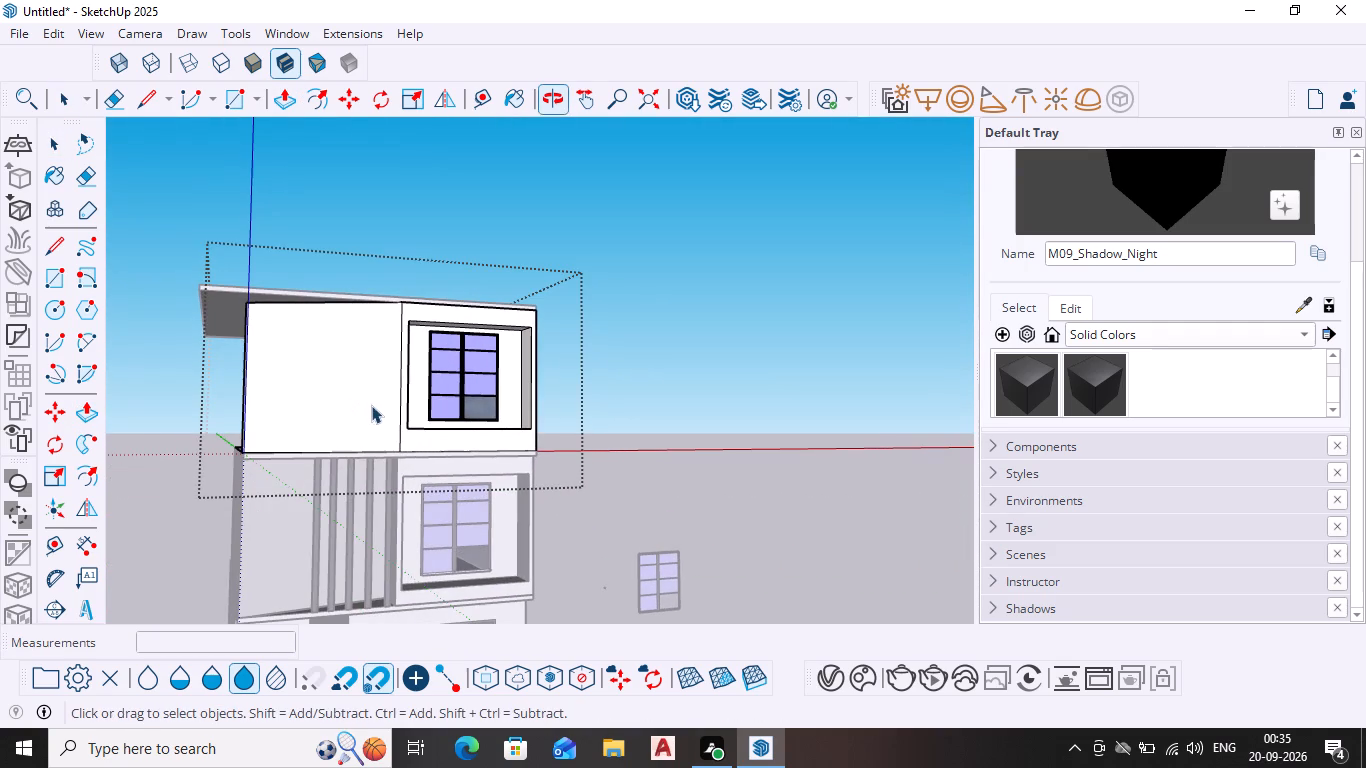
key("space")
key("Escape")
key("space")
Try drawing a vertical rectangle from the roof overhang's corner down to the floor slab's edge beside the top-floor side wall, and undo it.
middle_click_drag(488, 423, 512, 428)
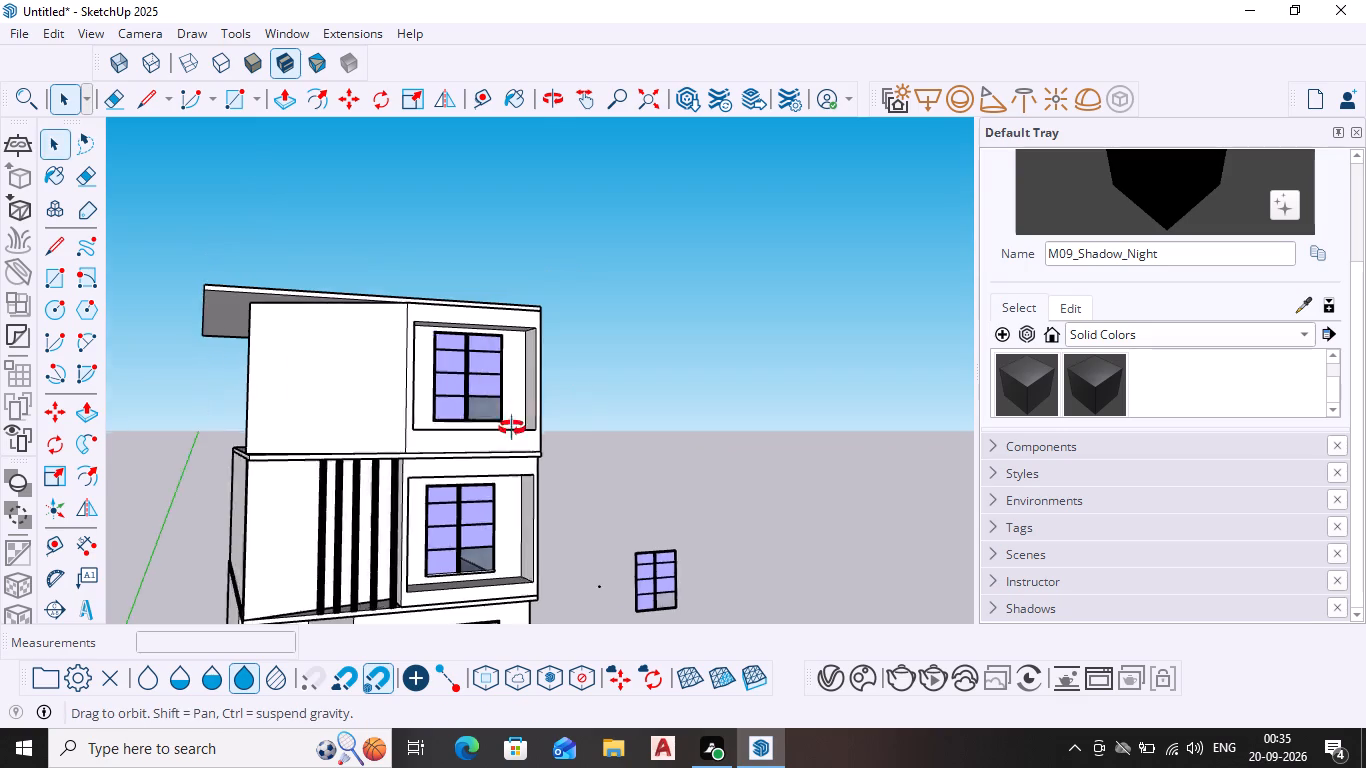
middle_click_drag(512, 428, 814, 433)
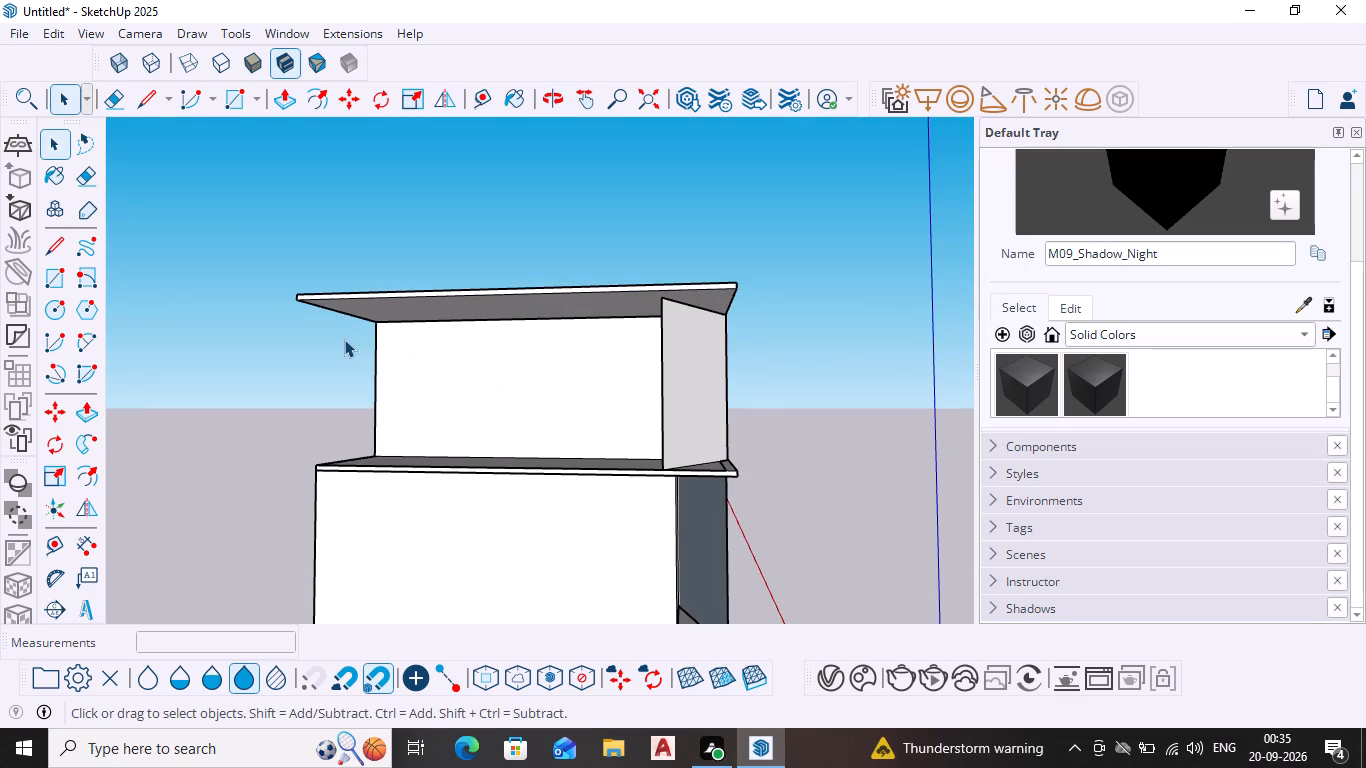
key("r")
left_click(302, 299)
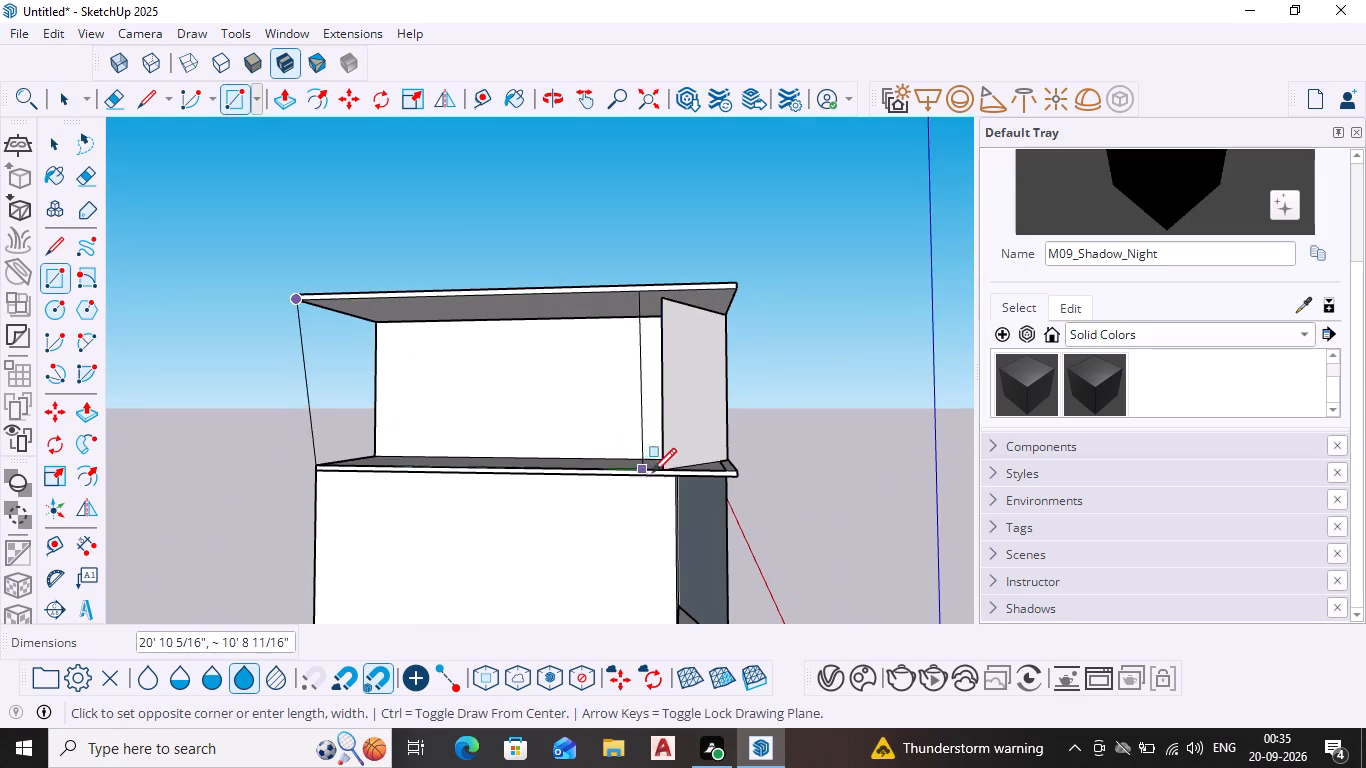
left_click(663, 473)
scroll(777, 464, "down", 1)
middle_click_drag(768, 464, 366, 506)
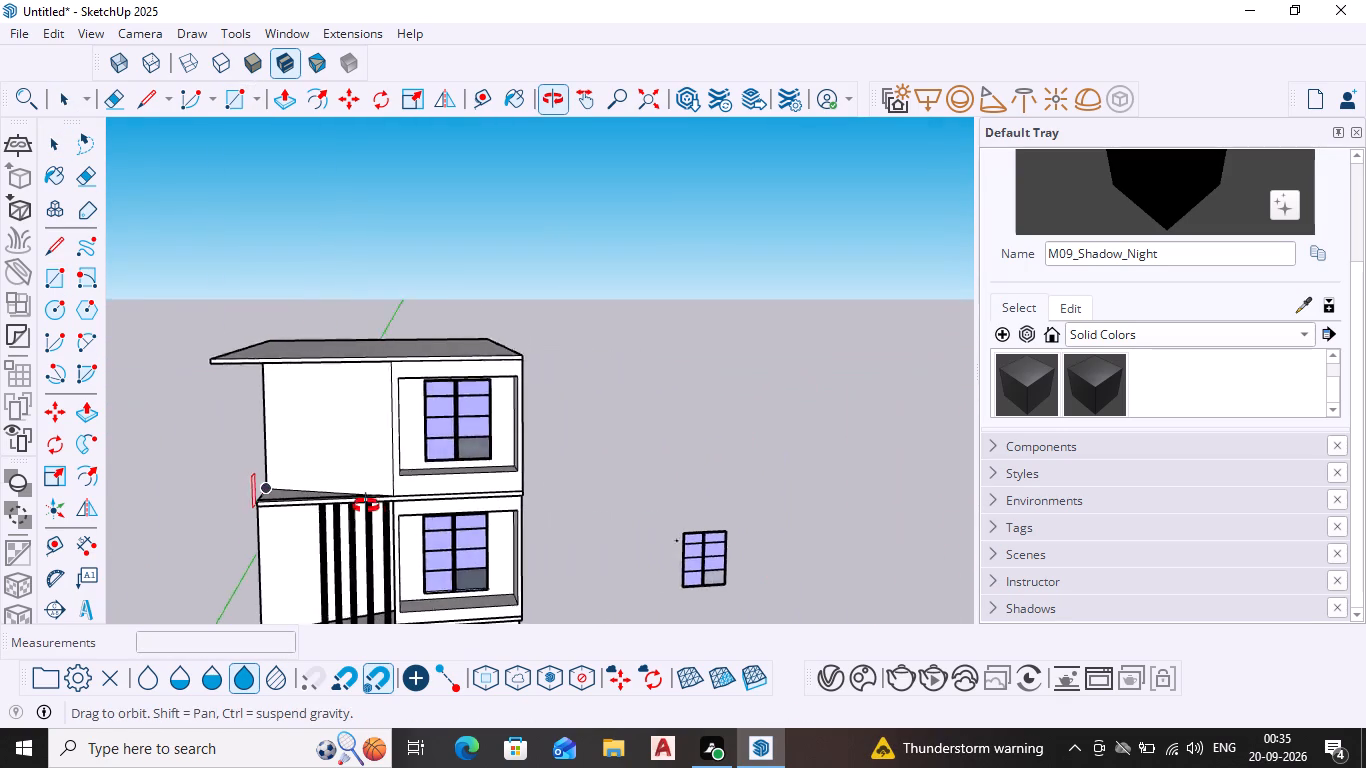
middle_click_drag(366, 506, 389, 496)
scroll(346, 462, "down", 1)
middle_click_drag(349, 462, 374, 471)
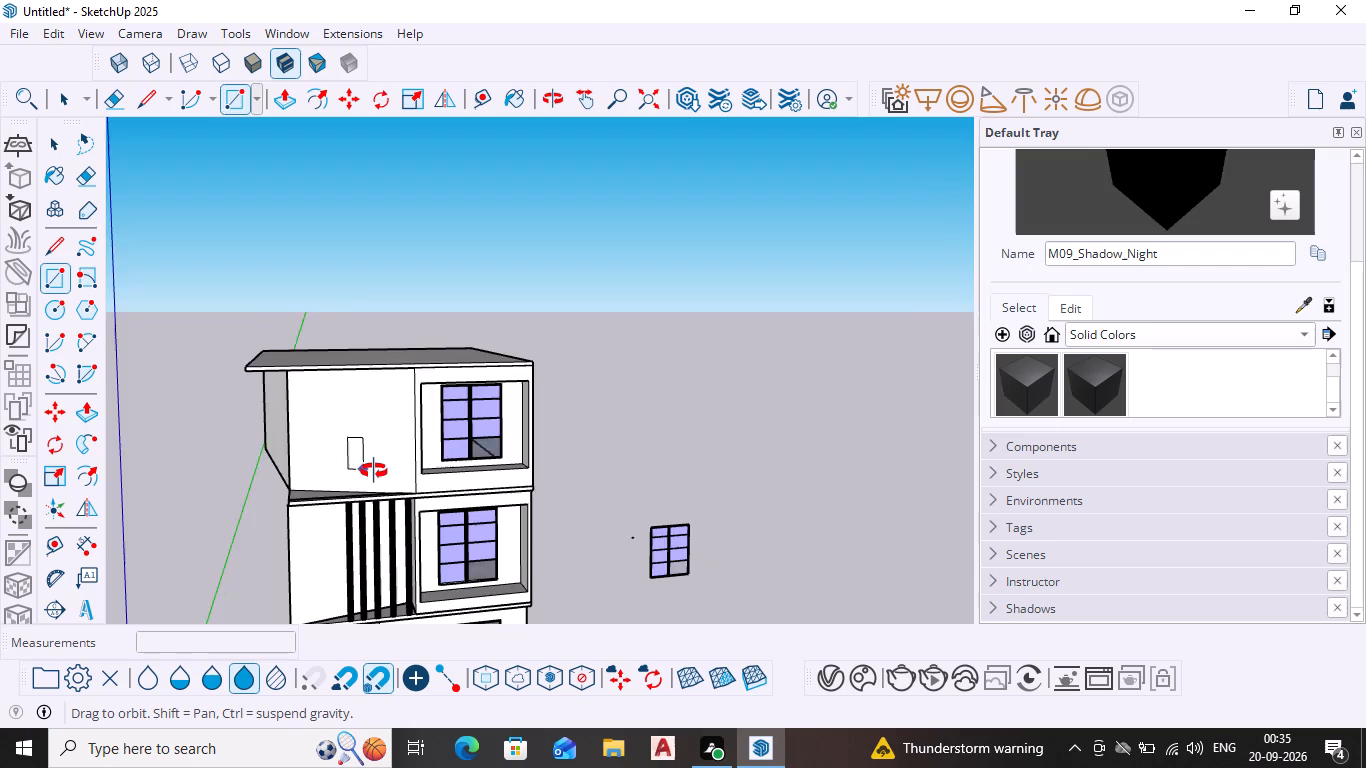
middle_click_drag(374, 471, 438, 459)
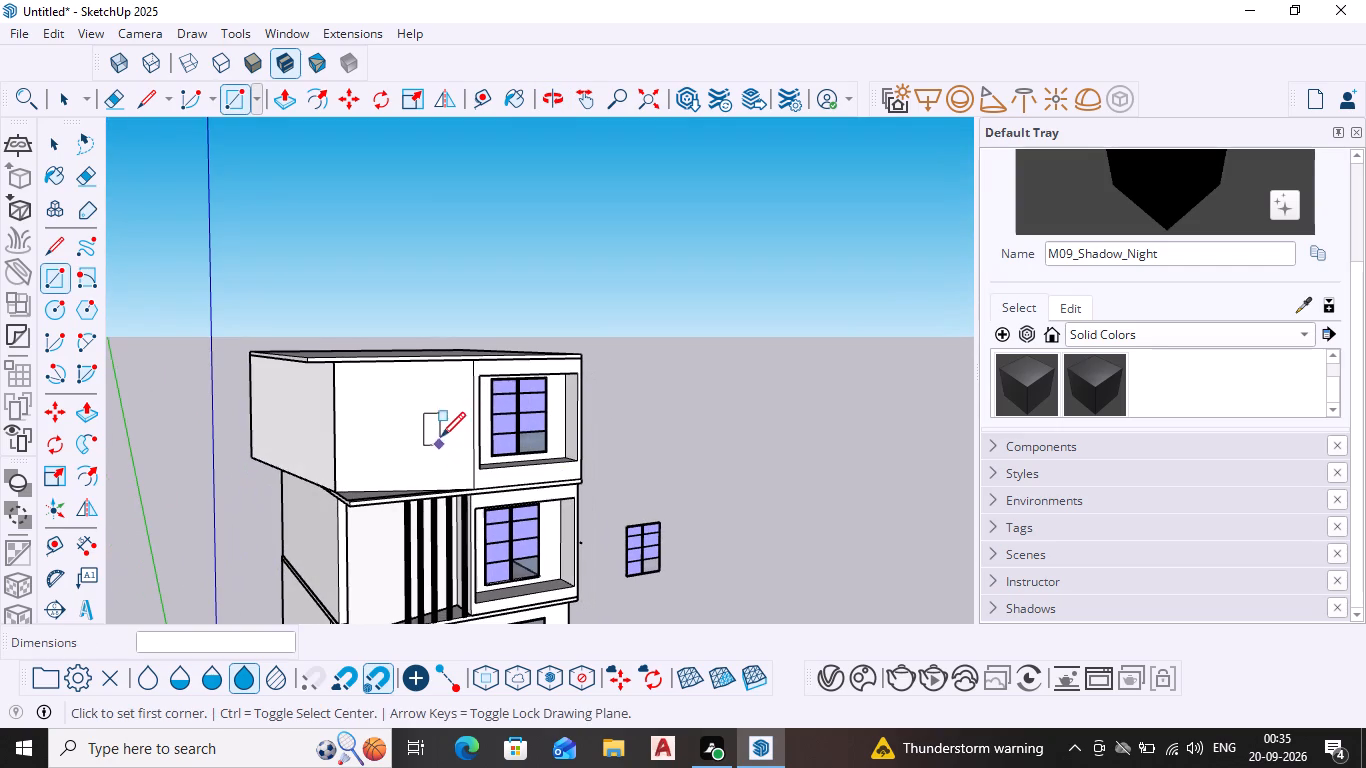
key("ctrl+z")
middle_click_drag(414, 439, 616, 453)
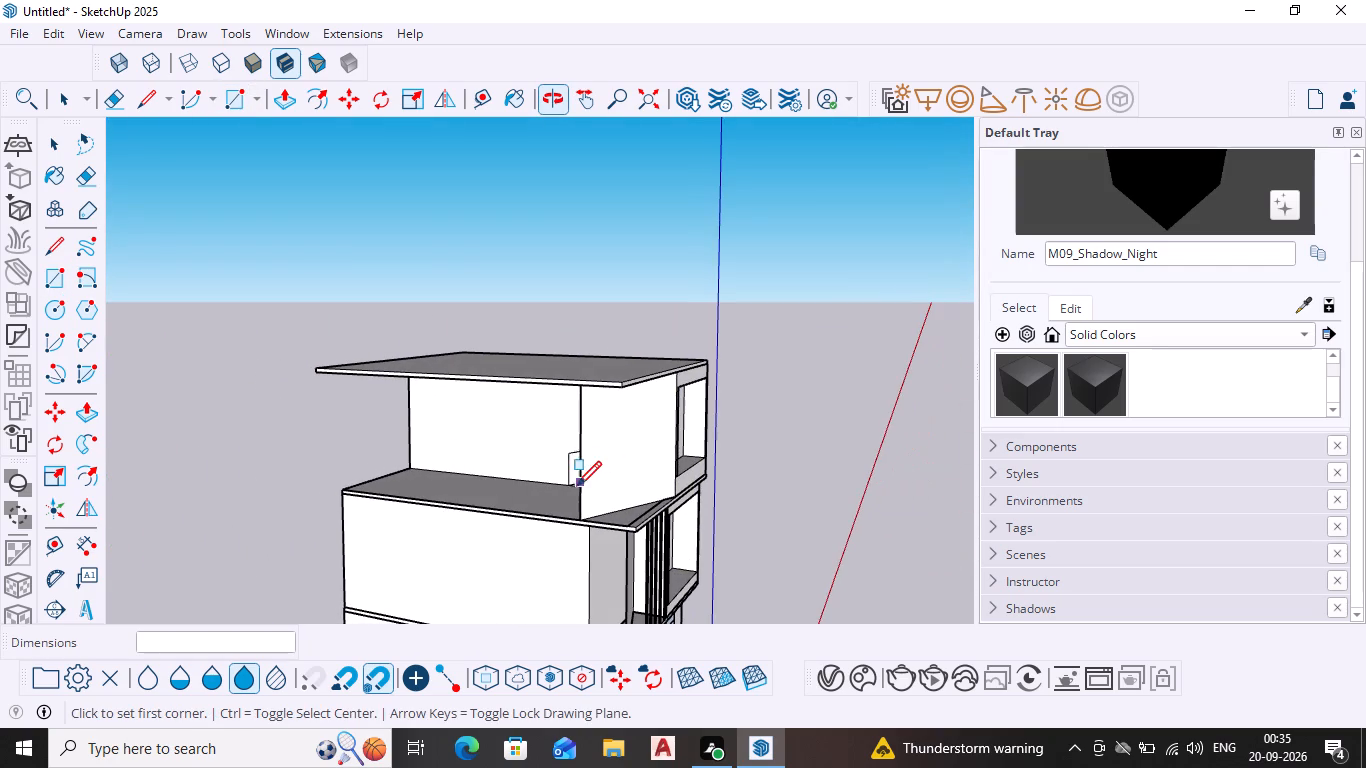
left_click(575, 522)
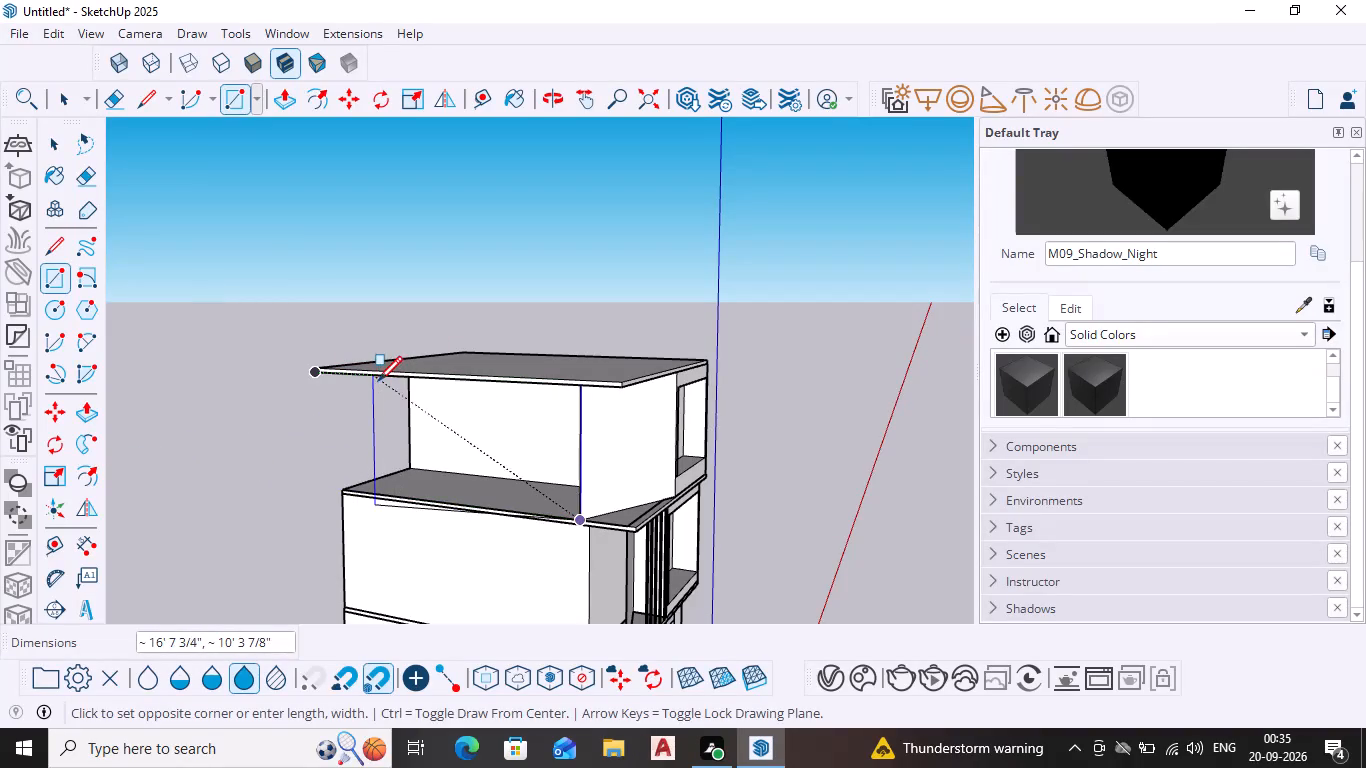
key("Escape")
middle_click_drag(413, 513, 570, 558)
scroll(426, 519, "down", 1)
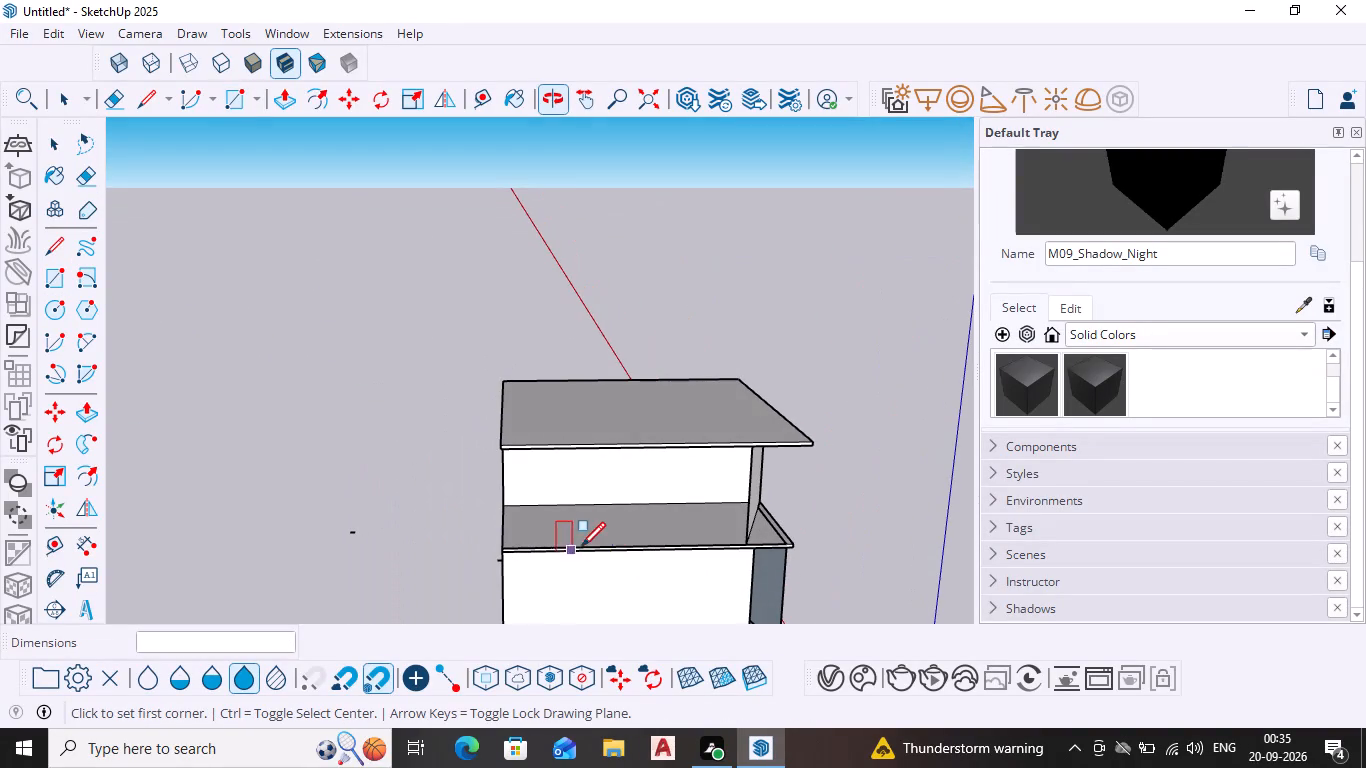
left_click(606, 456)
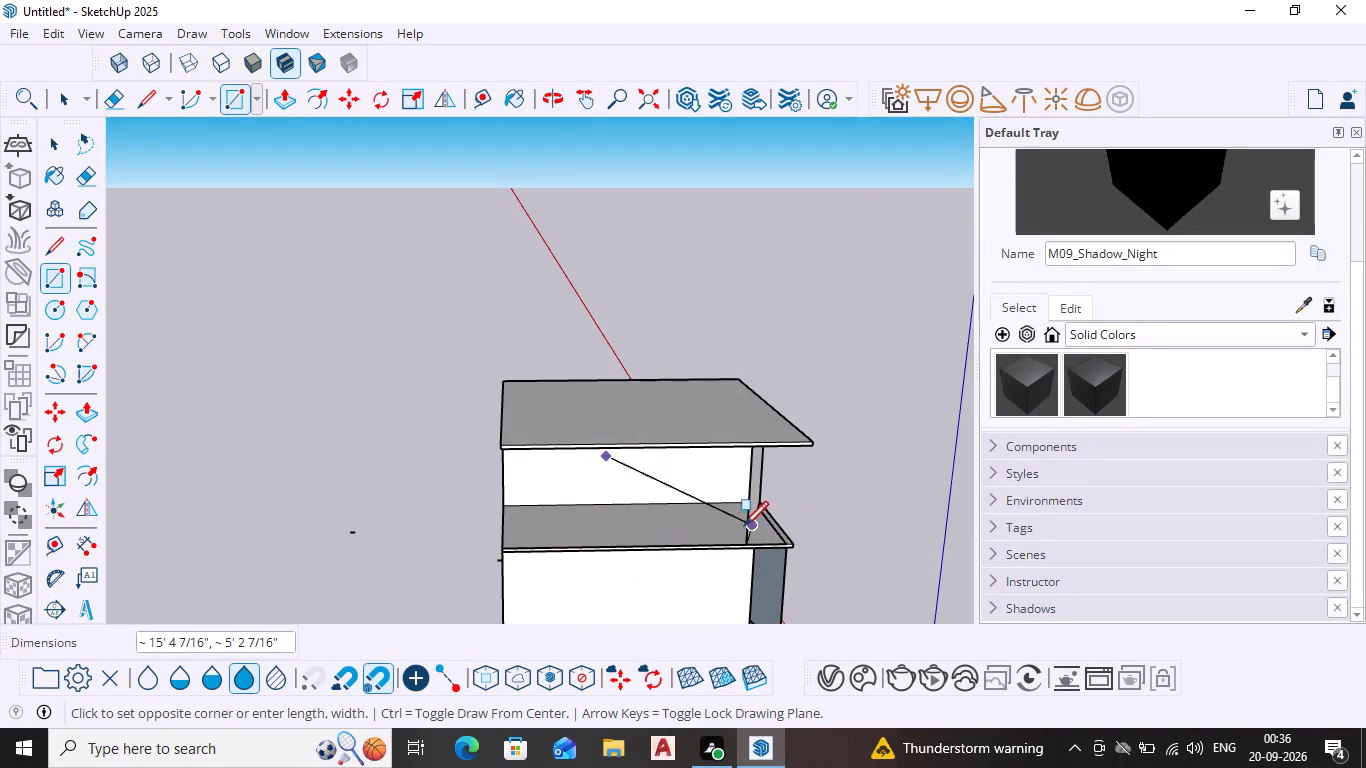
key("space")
Examine the top floor's open side, the roof overhang and the front facade from several angles.
middle_click_drag(725, 538, 721, 472)
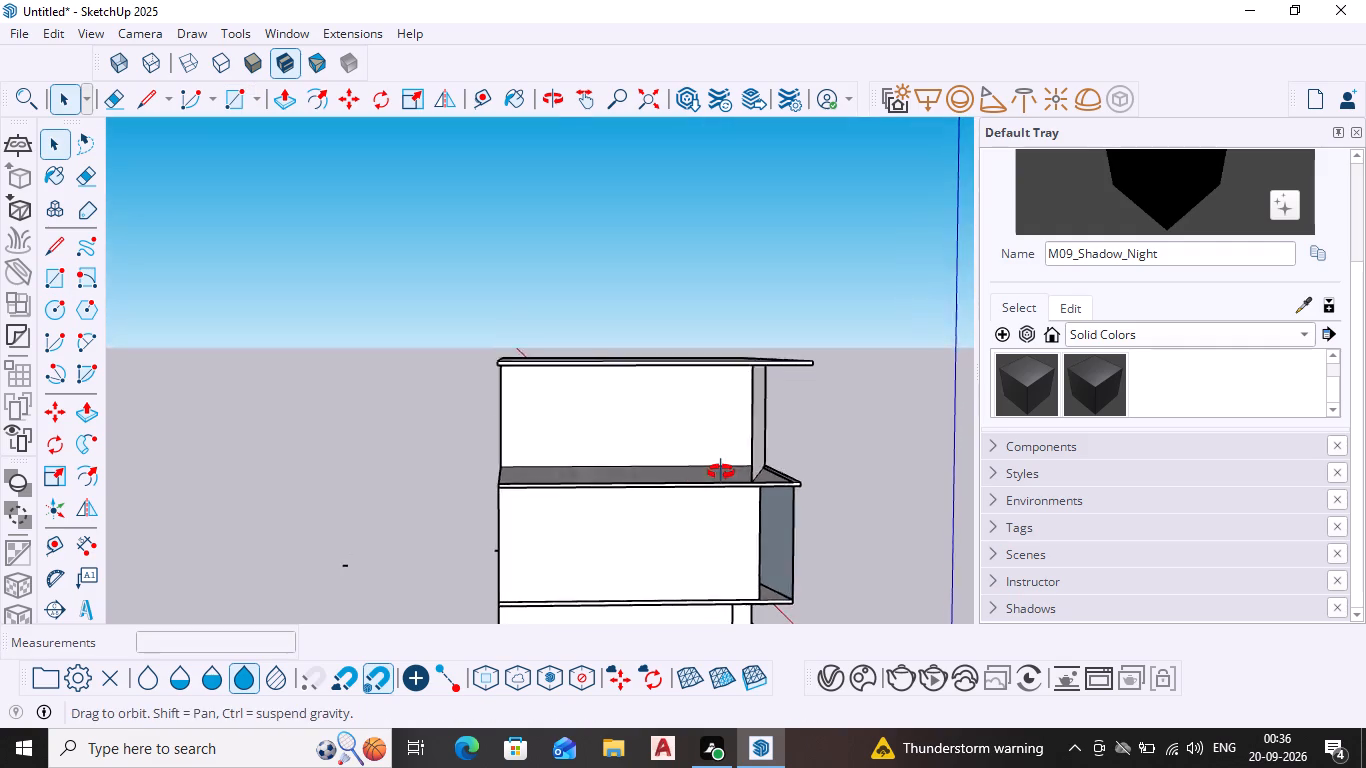
middle_click_drag(721, 472, 715, 459)
scroll(694, 430, "up", 3)
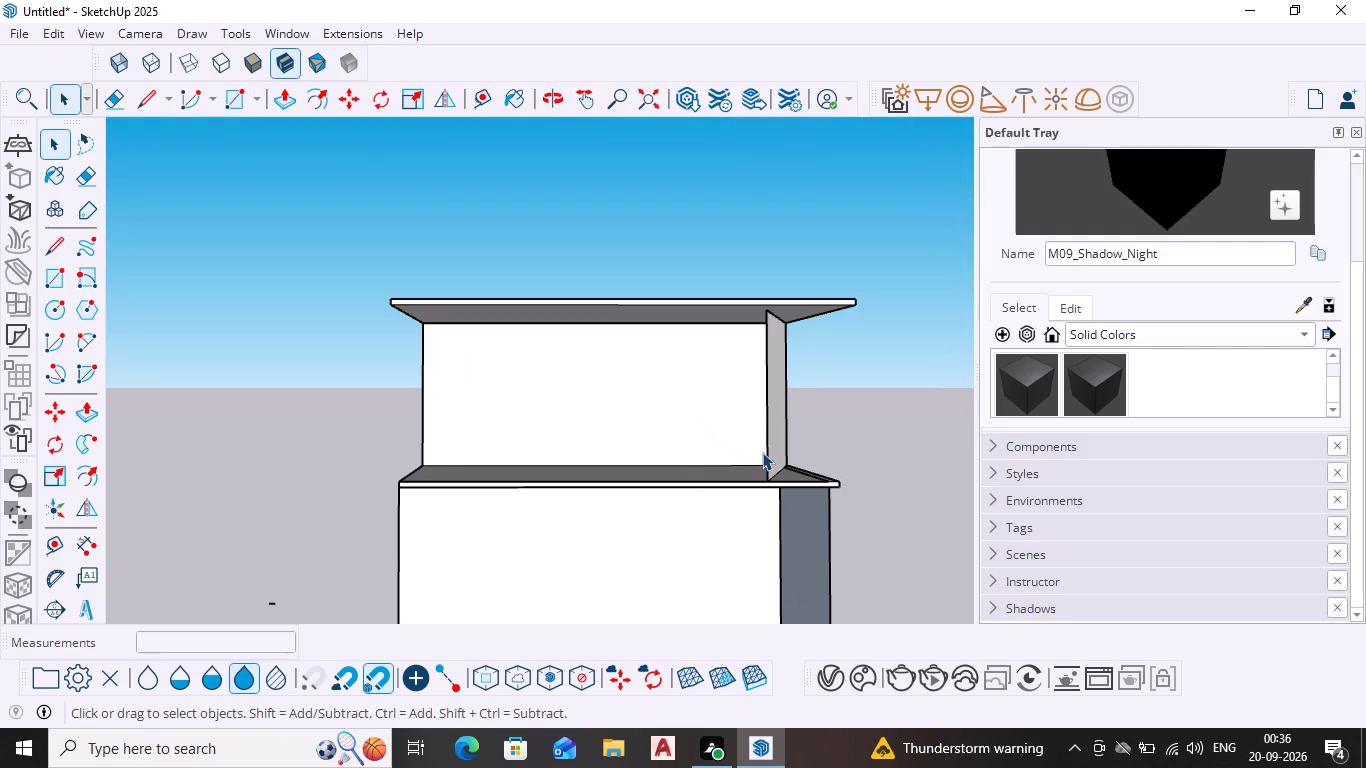
middle_click_drag(760, 451, 335, 455)
scroll(759, 451, "down", 1)
scroll(491, 482, "down", 2)
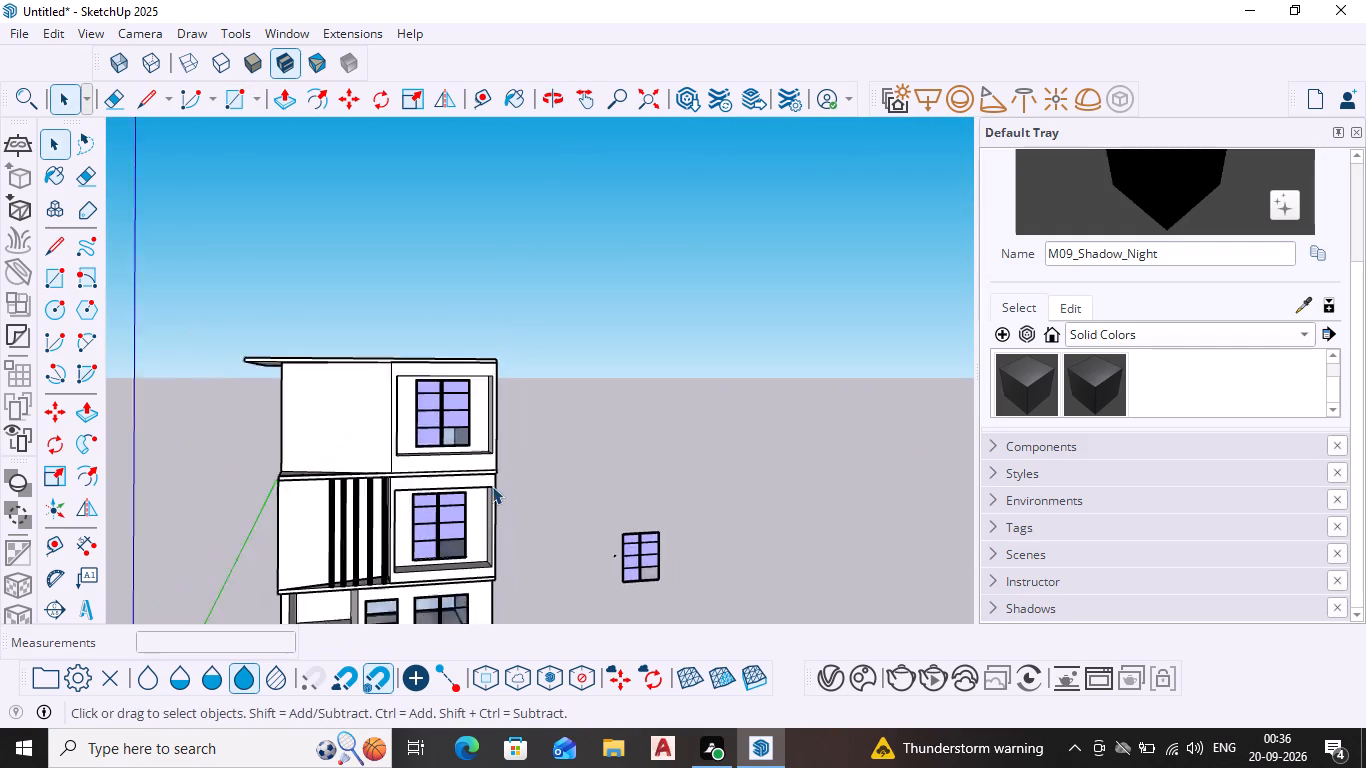
scroll(492, 486, "down", 5)
middle_click_drag(490, 494, 454, 492)
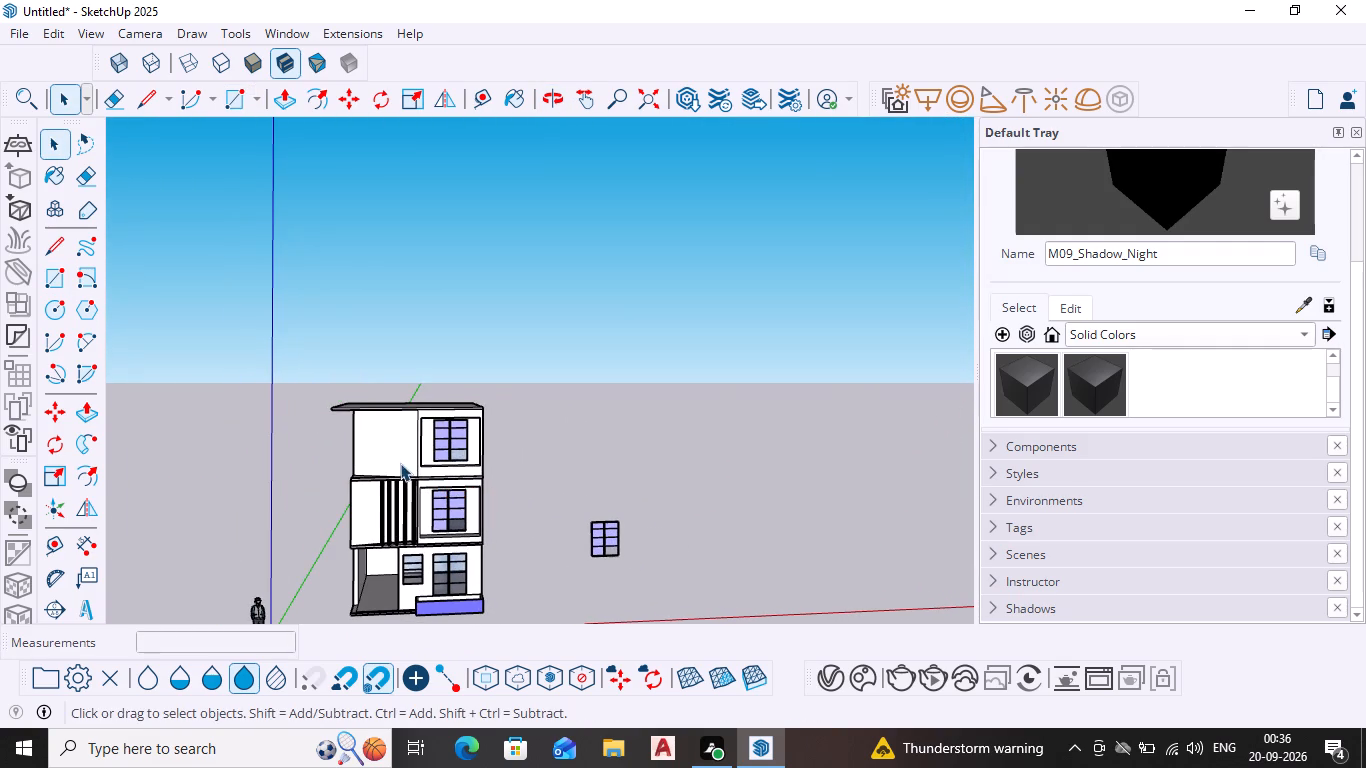
scroll(365, 480, "up", 6)
middle_click_drag(344, 424, 564, 522)
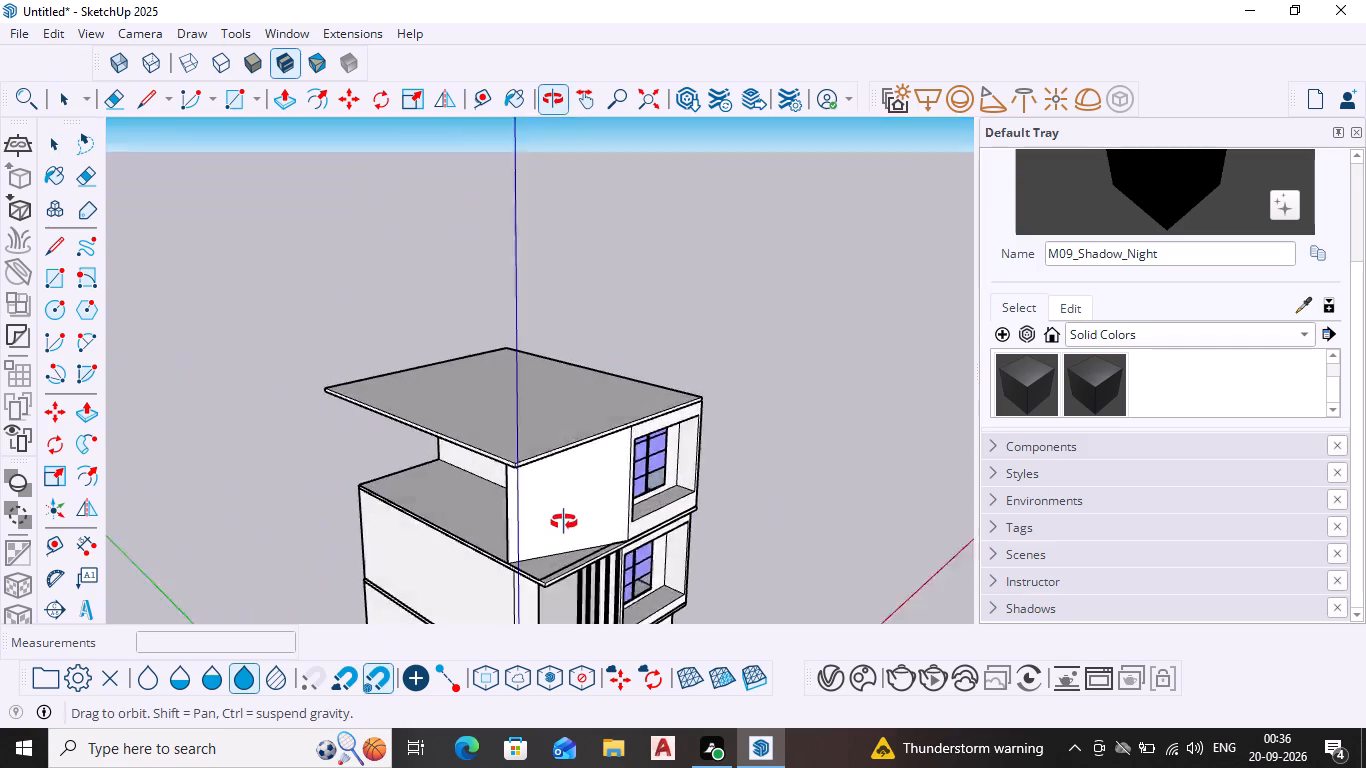
middle_click_drag(564, 522, 611, 521)
scroll(494, 474, "up", 3)
middle_click_drag(484, 509, 491, 464)
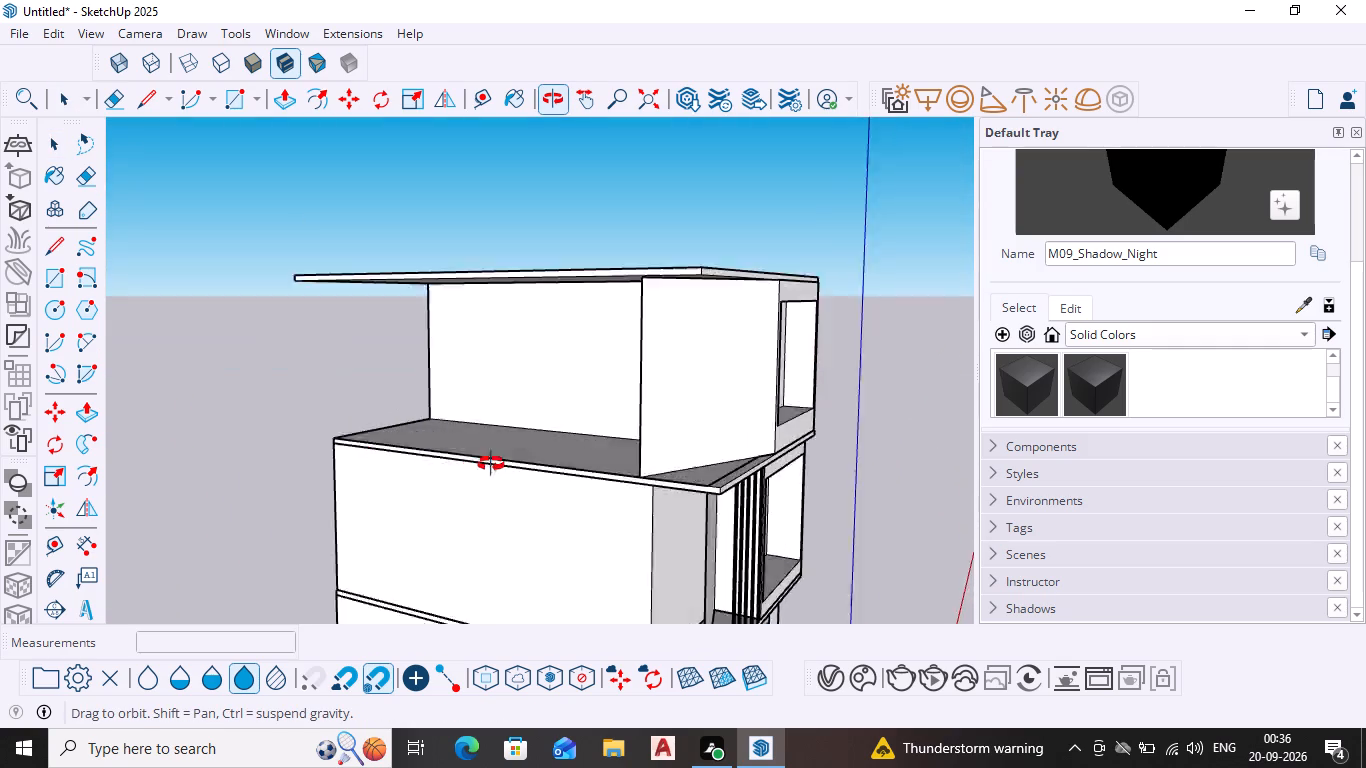
middle_click_drag(491, 464, 462, 516)
Push/Pull the roof slab's side edge face above the open terrace inward by about 8 1/16".
left_click(463, 455)
triple_click(463, 455)
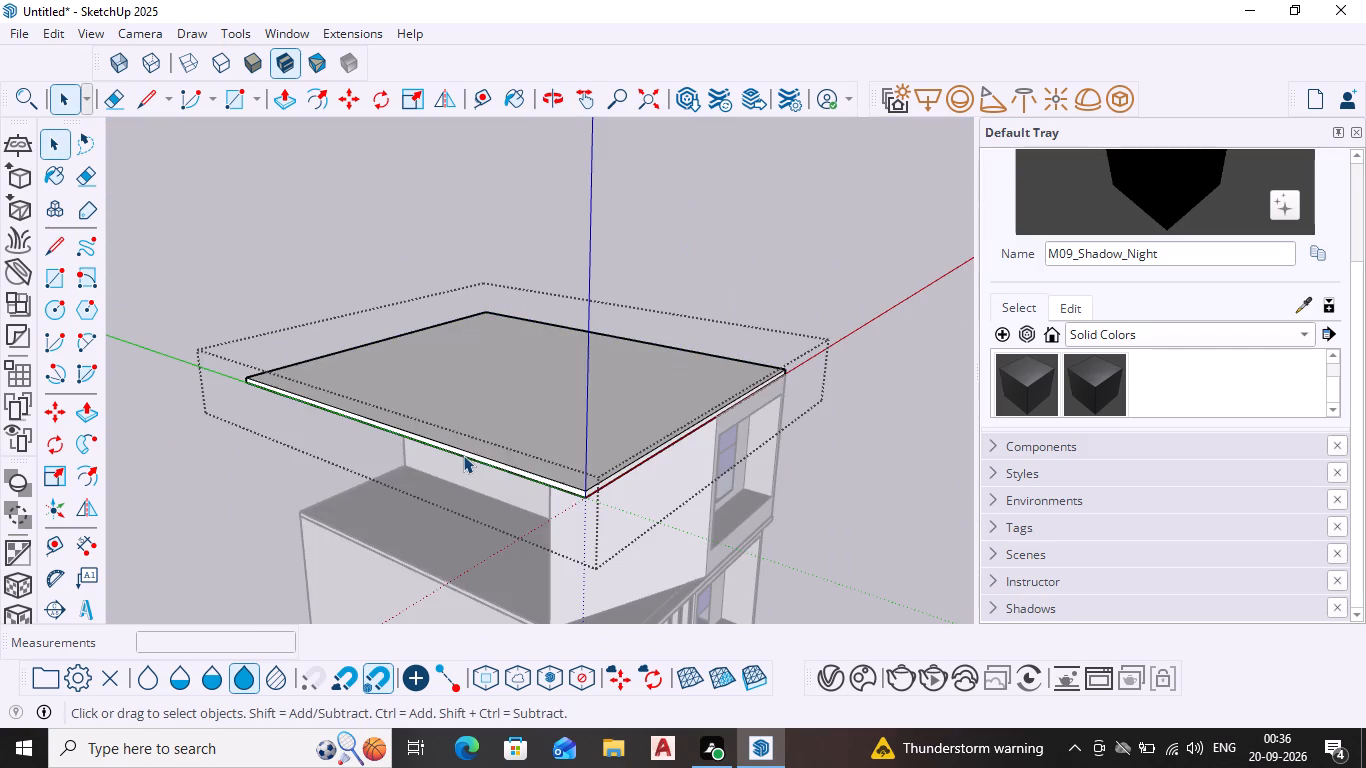
left_click(463, 455)
key("p")
key("Return")
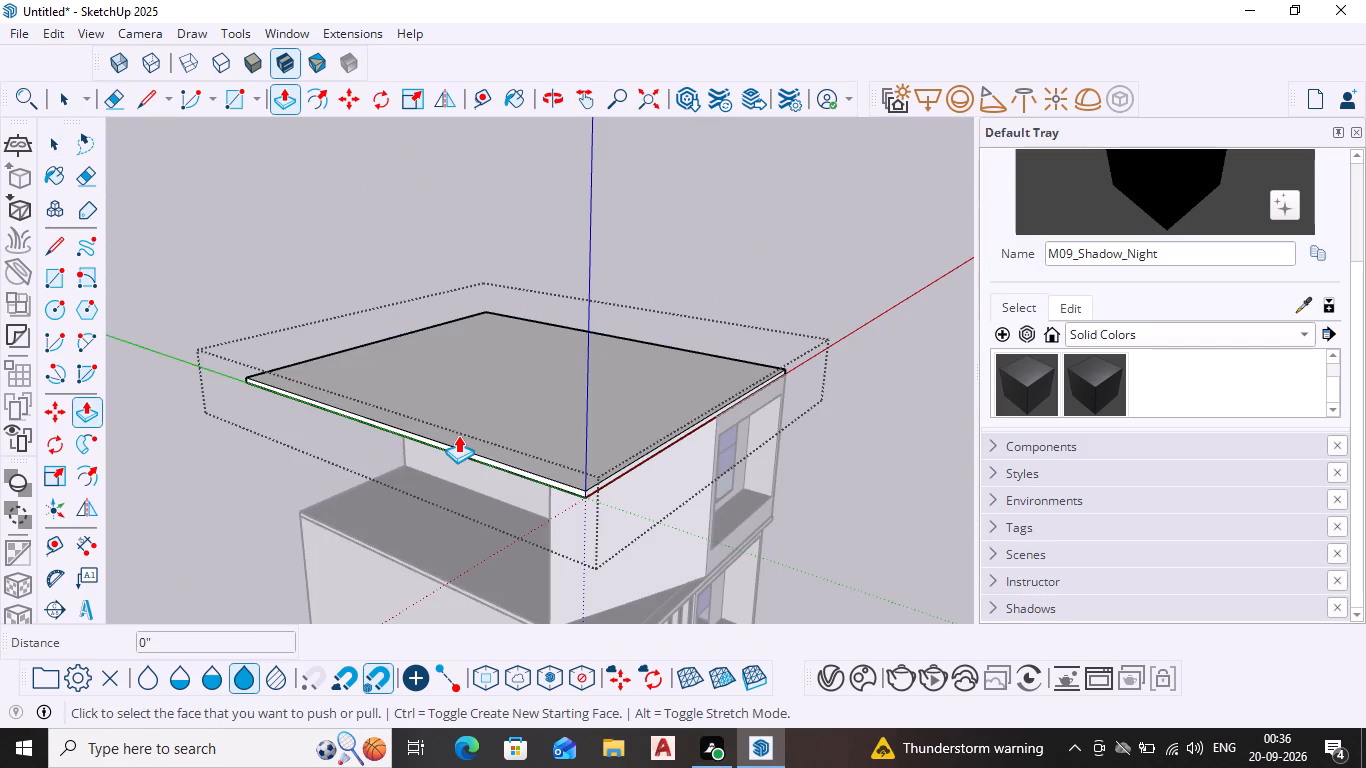
left_click(458, 435)
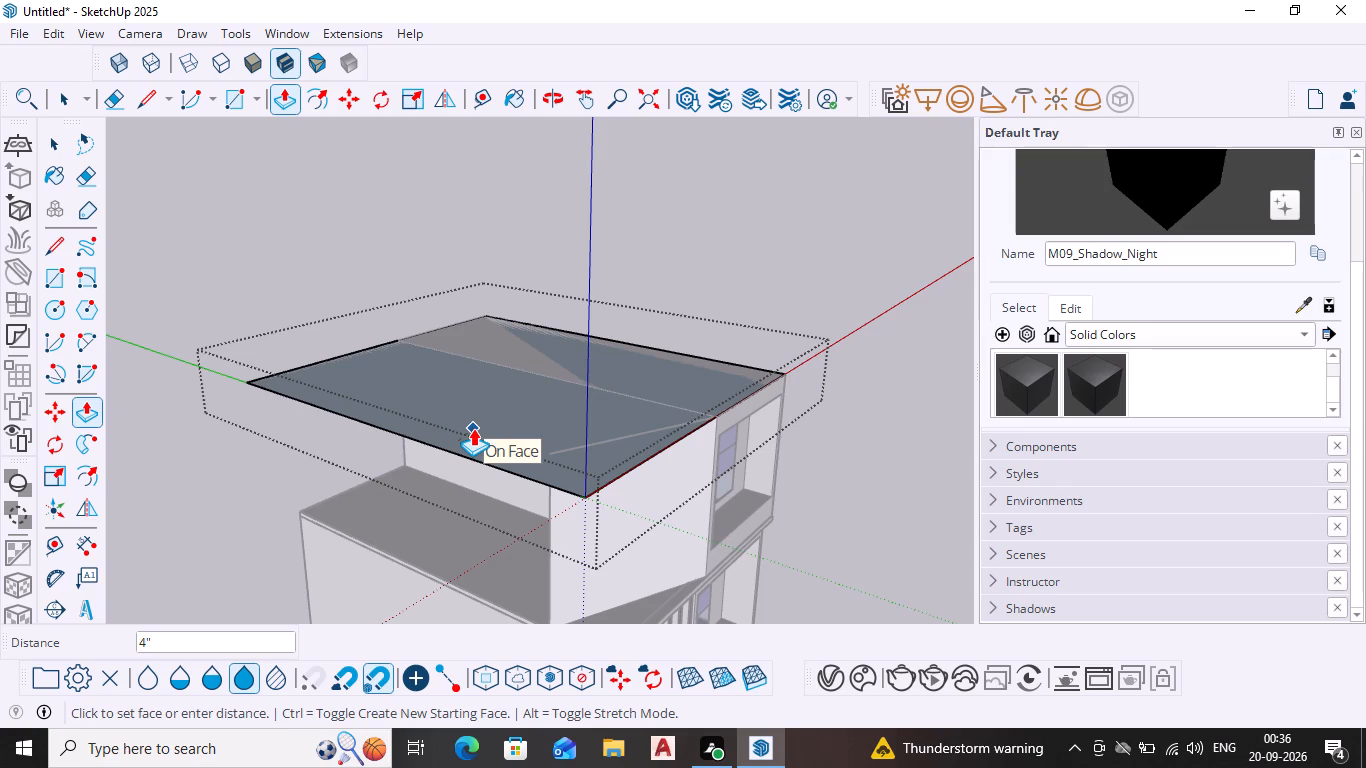
key("Escape")
scroll(424, 451, "up", 3)
middle_click_drag(439, 449, 497, 448)
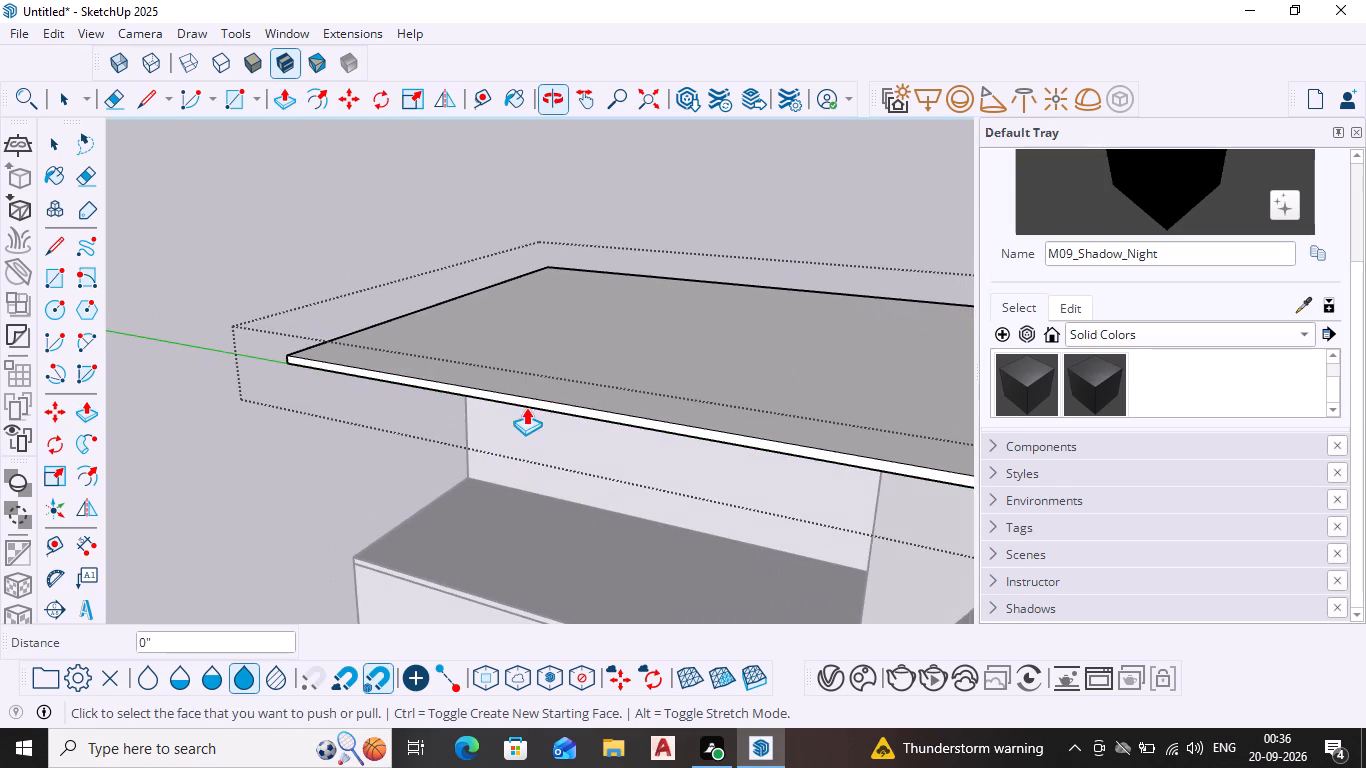
scroll(530, 399, "up", 3)
left_click(531, 398)
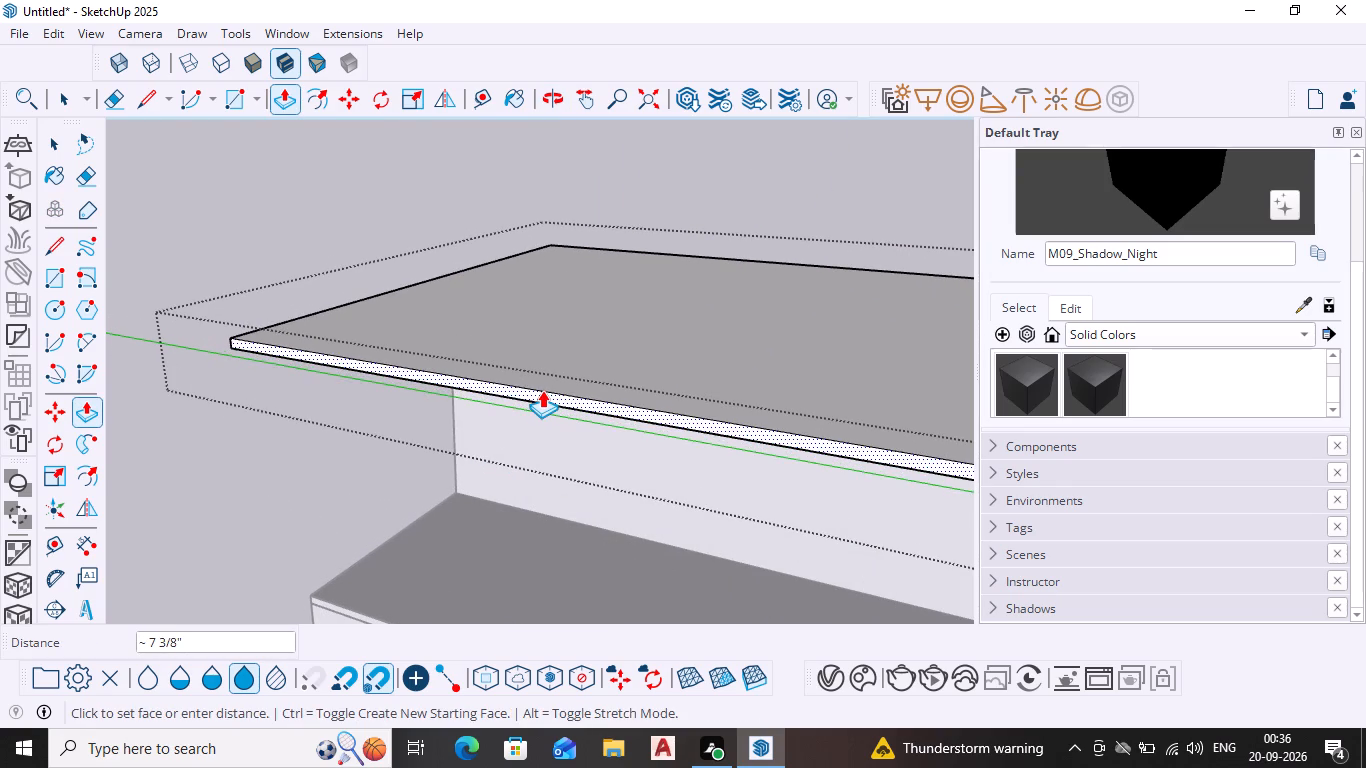
left_click(541, 386)
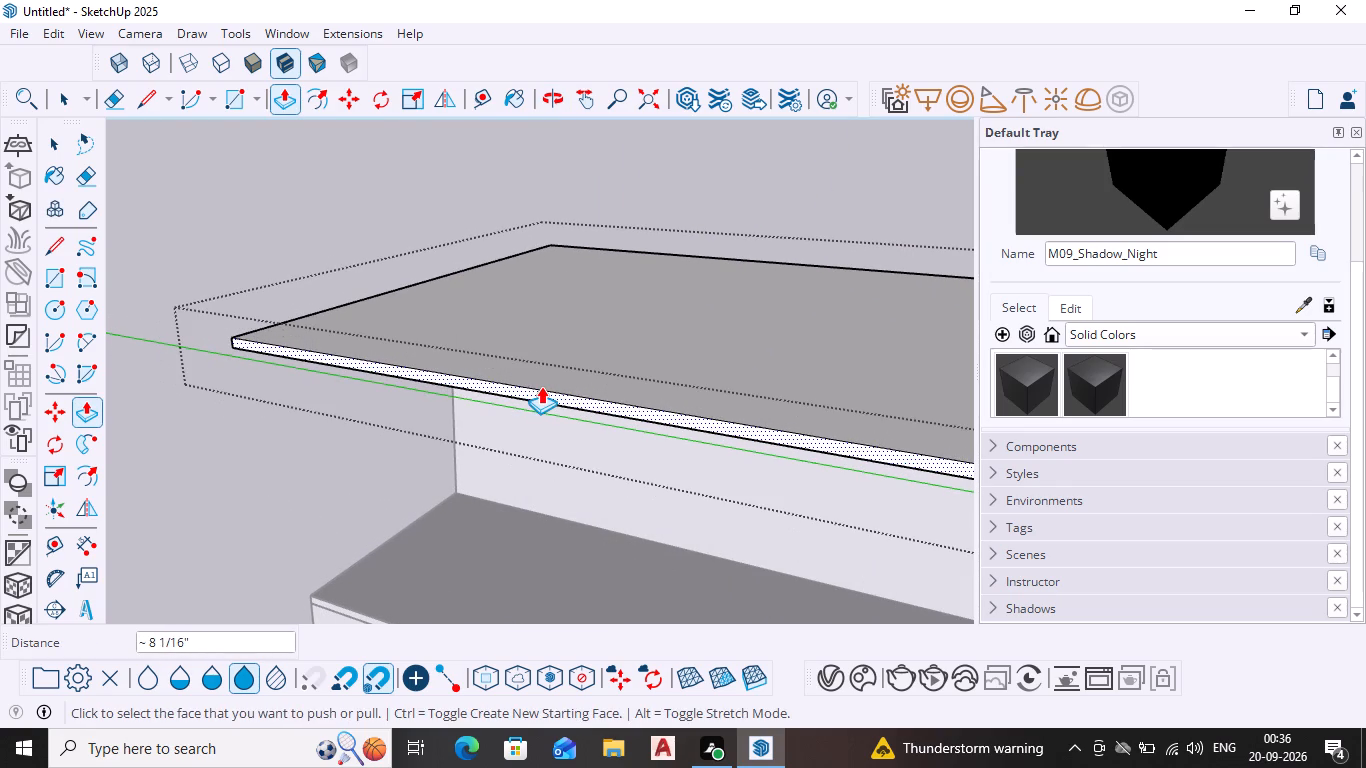
key("space")
Draw a vertical line from the front outer corner of the slab below the top floor up past the roof slab.
scroll(561, 451, "down", 2)
middle_click_drag(432, 434, 189, 335)
scroll(234, 380, "down", 5)
scroll(315, 458, "down", 5)
middle_click_drag(300, 475, 292, 475)
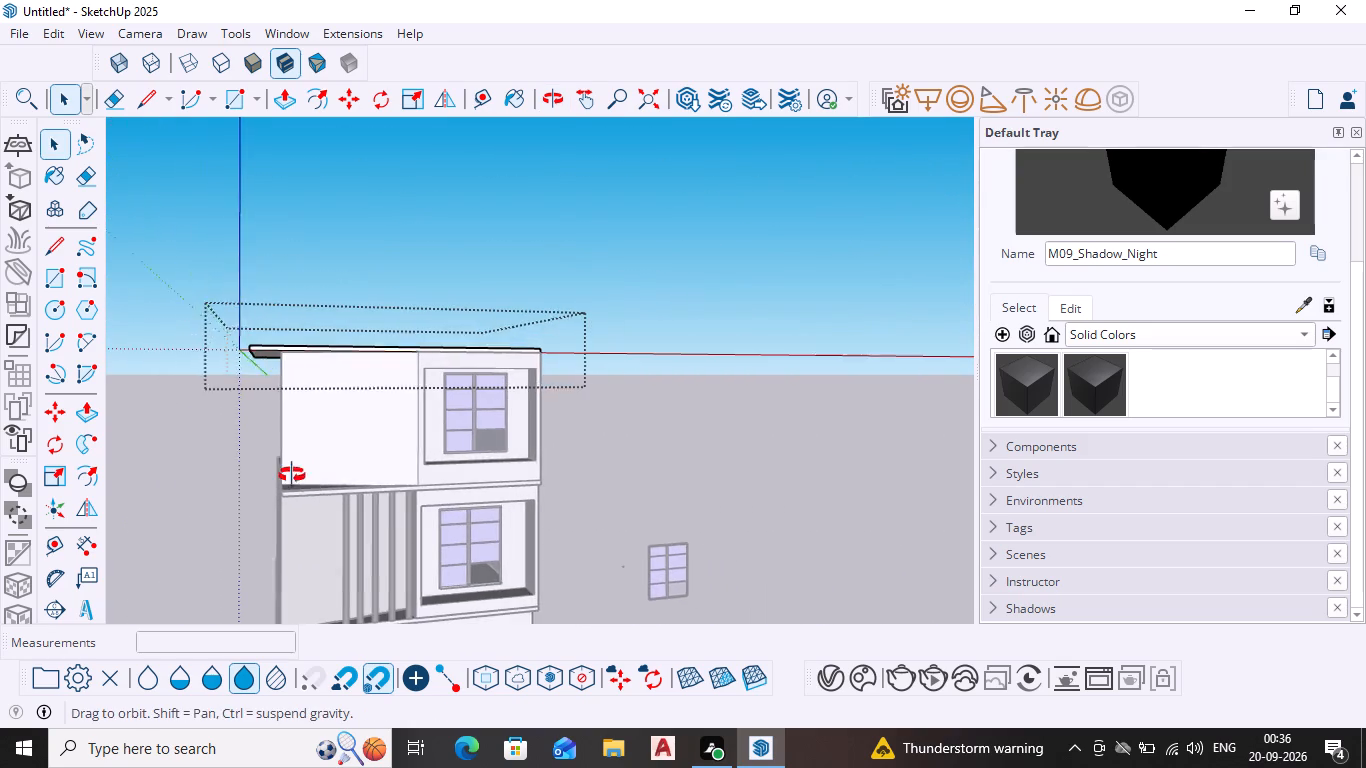
middle_click_drag(292, 475, 267, 456)
key("space")
left_click(664, 400)
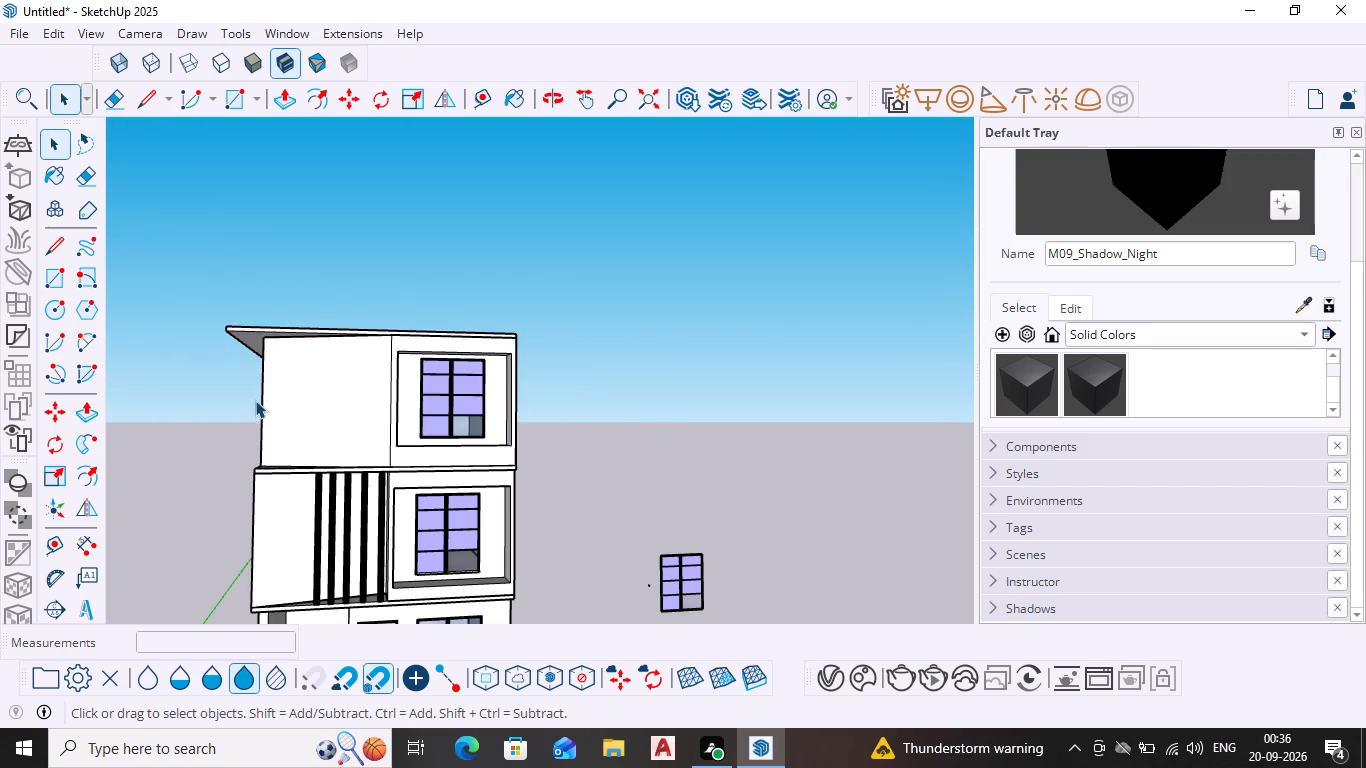
key("l")
key("Return")
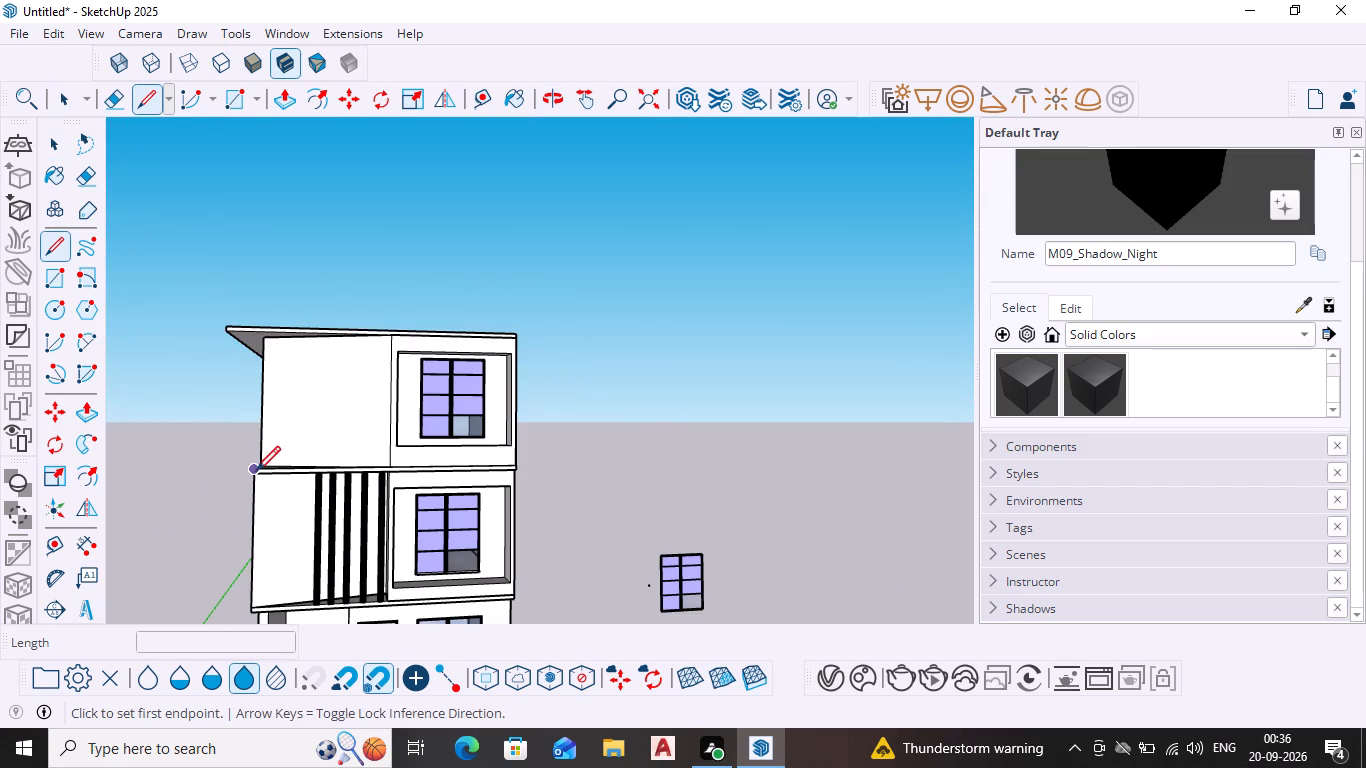
left_click(256, 473)
left_click(269, 276)
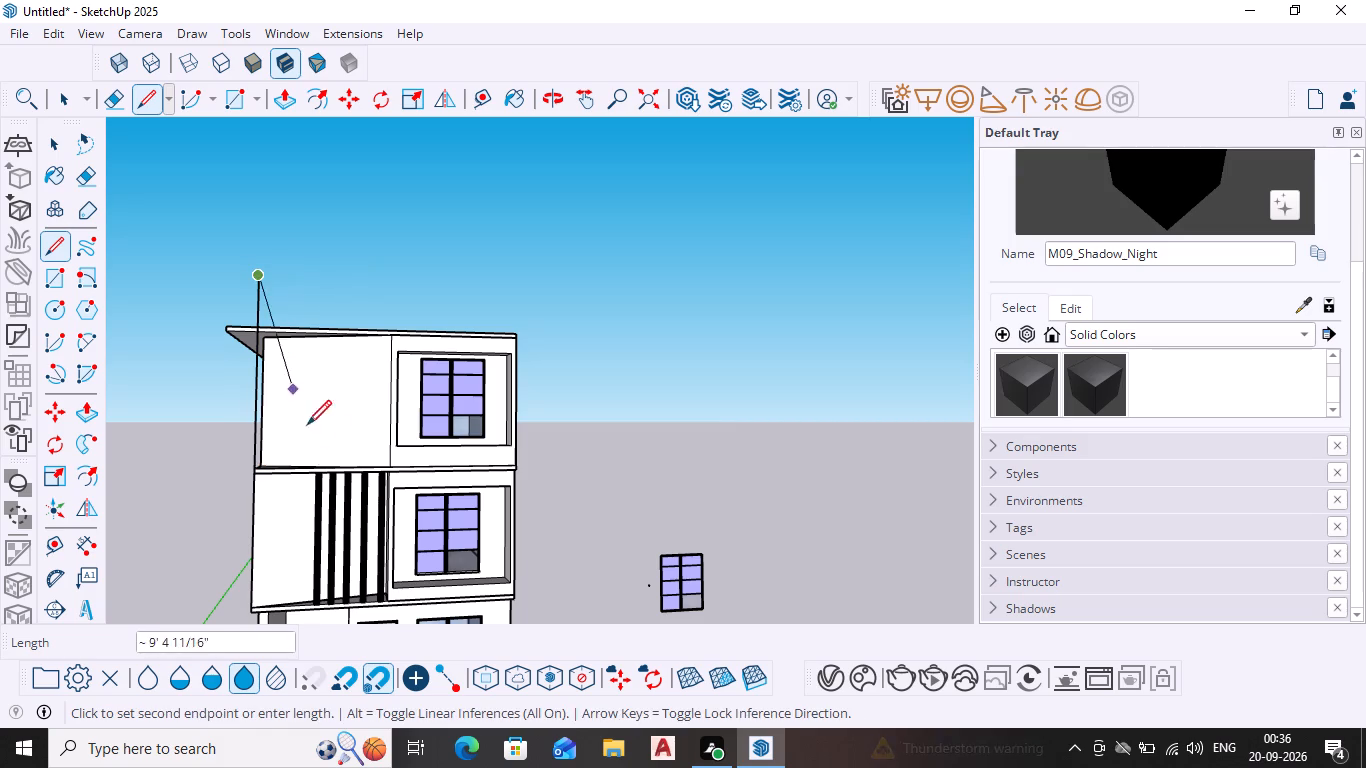
key("Escape")
Push/Pull the roof slab's side edge face above the open terrace inward to the vertical line at the front corner.
middle_click_drag(300, 434, 573, 502)
scroll(356, 454, "down", 1)
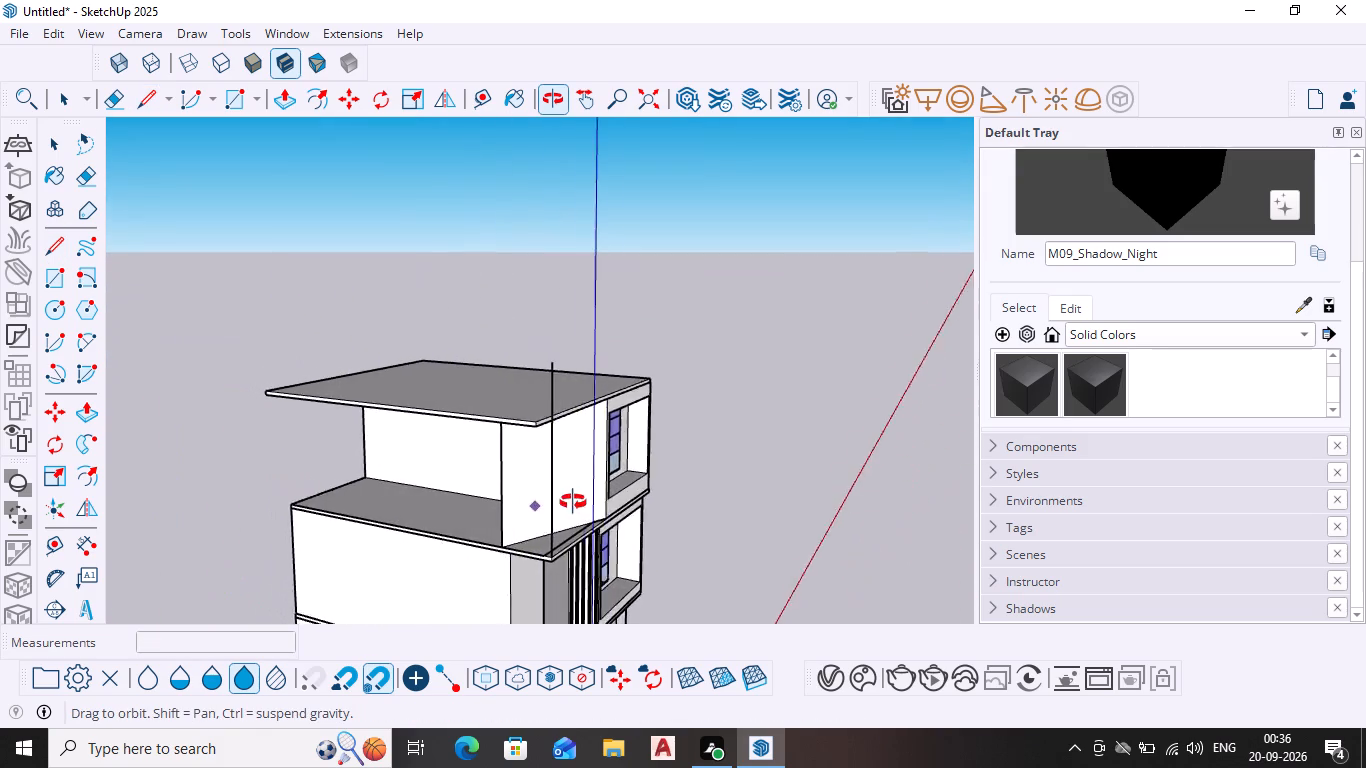
middle_click_drag(573, 502, 678, 512)
key("b")
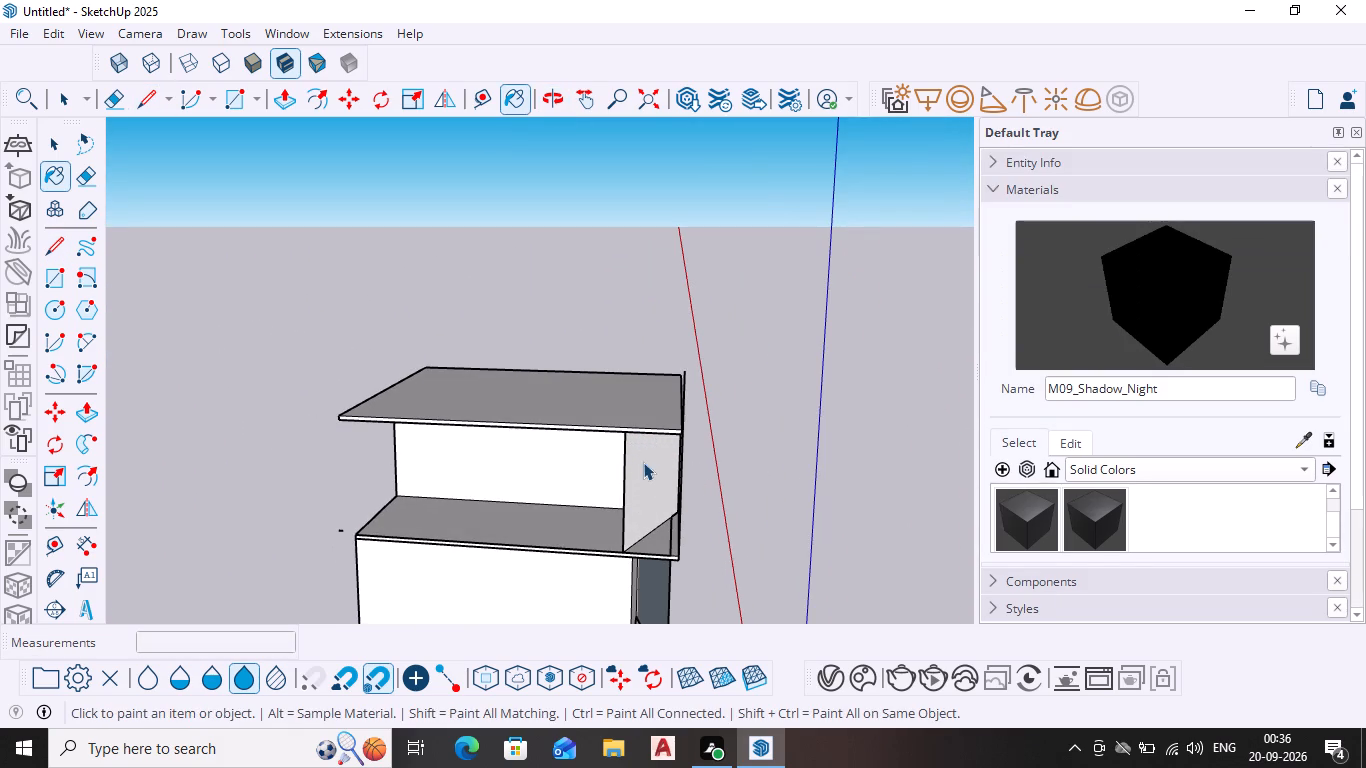
key("space")
middle_click_drag(667, 462, 662, 480)
scroll(662, 418, "up", 7)
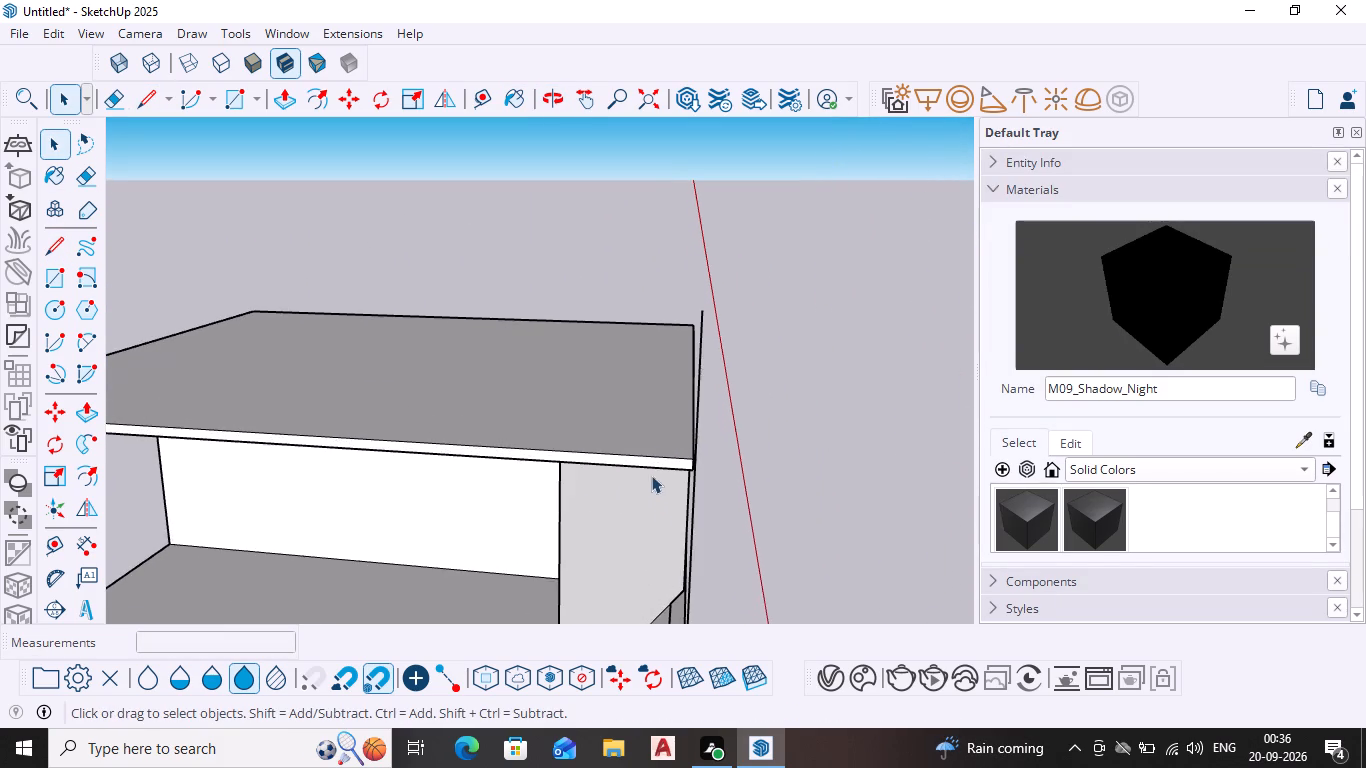
middle_click_drag(649, 471, 492, 461)
scroll(488, 460, "up", 1)
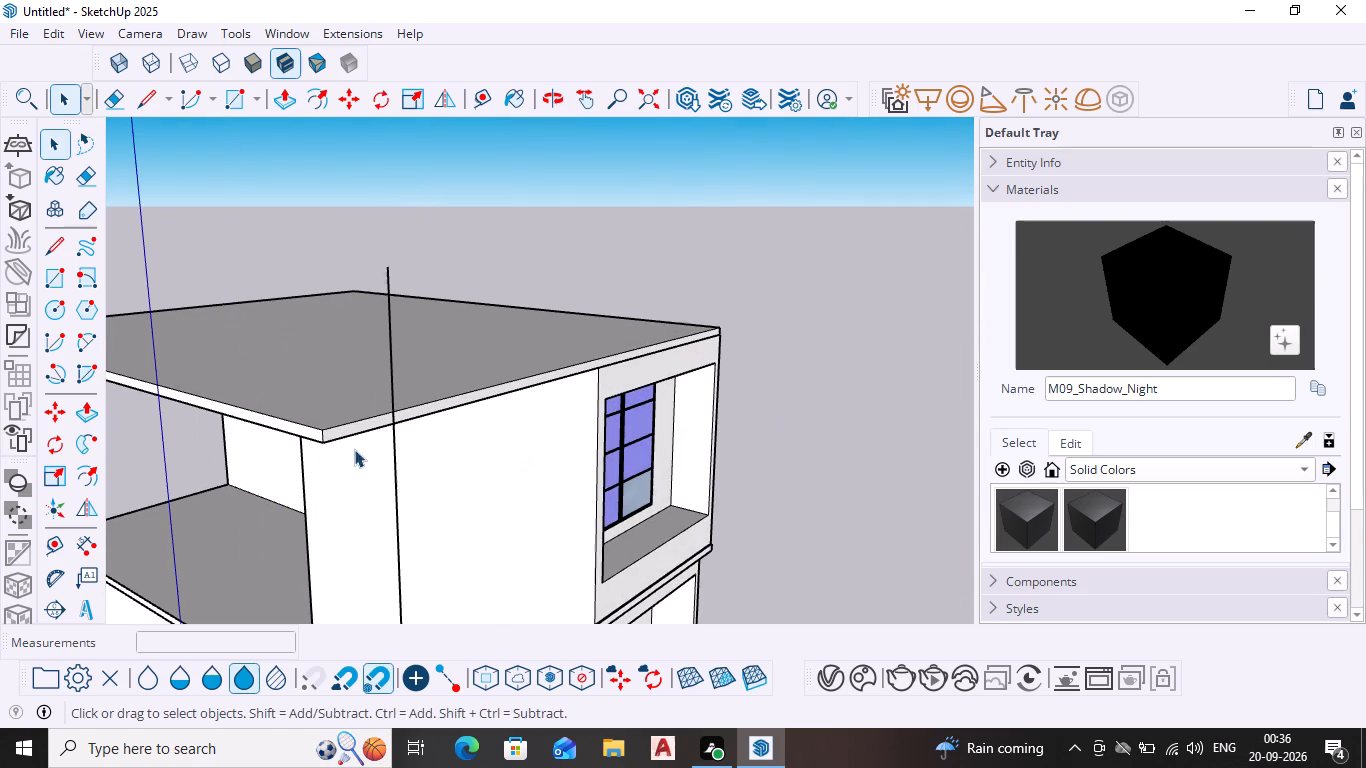
triple_click(298, 428)
double_click(298, 428)
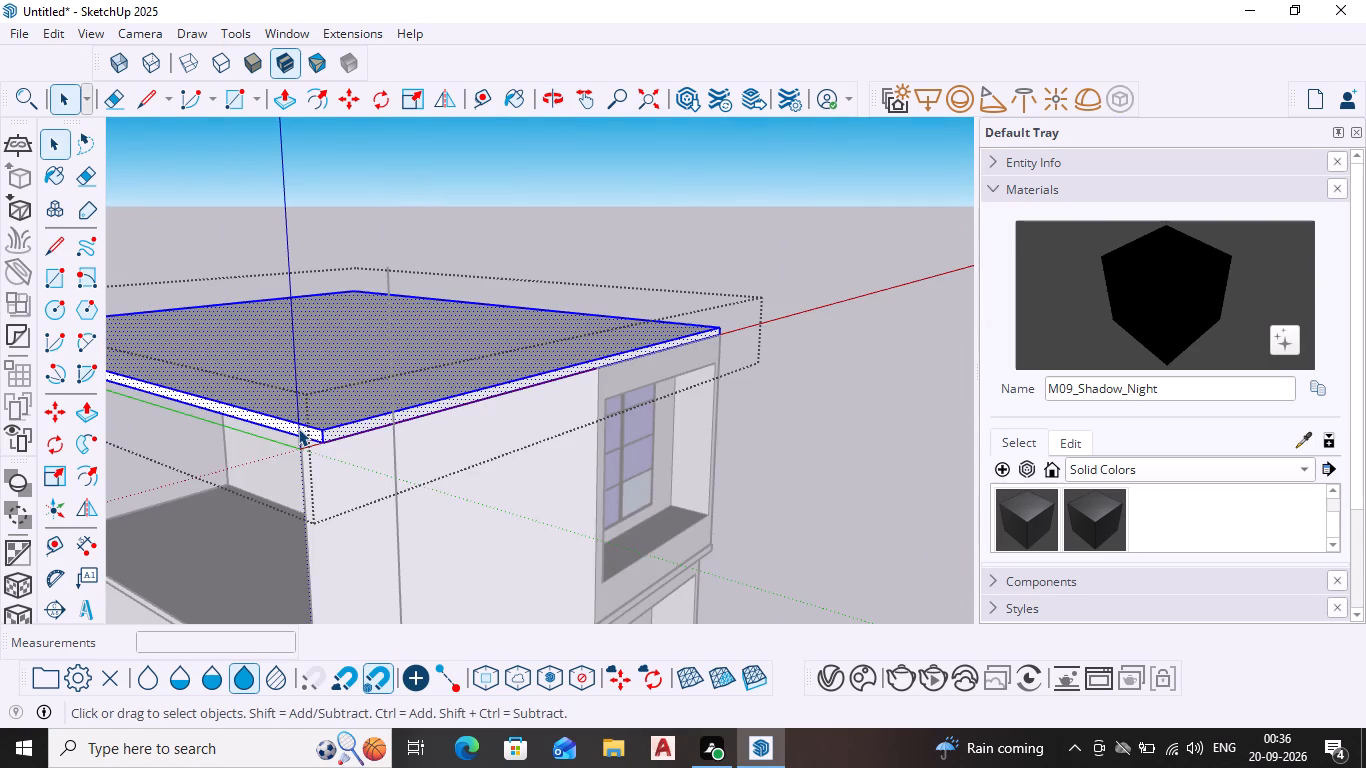
left_click(298, 428)
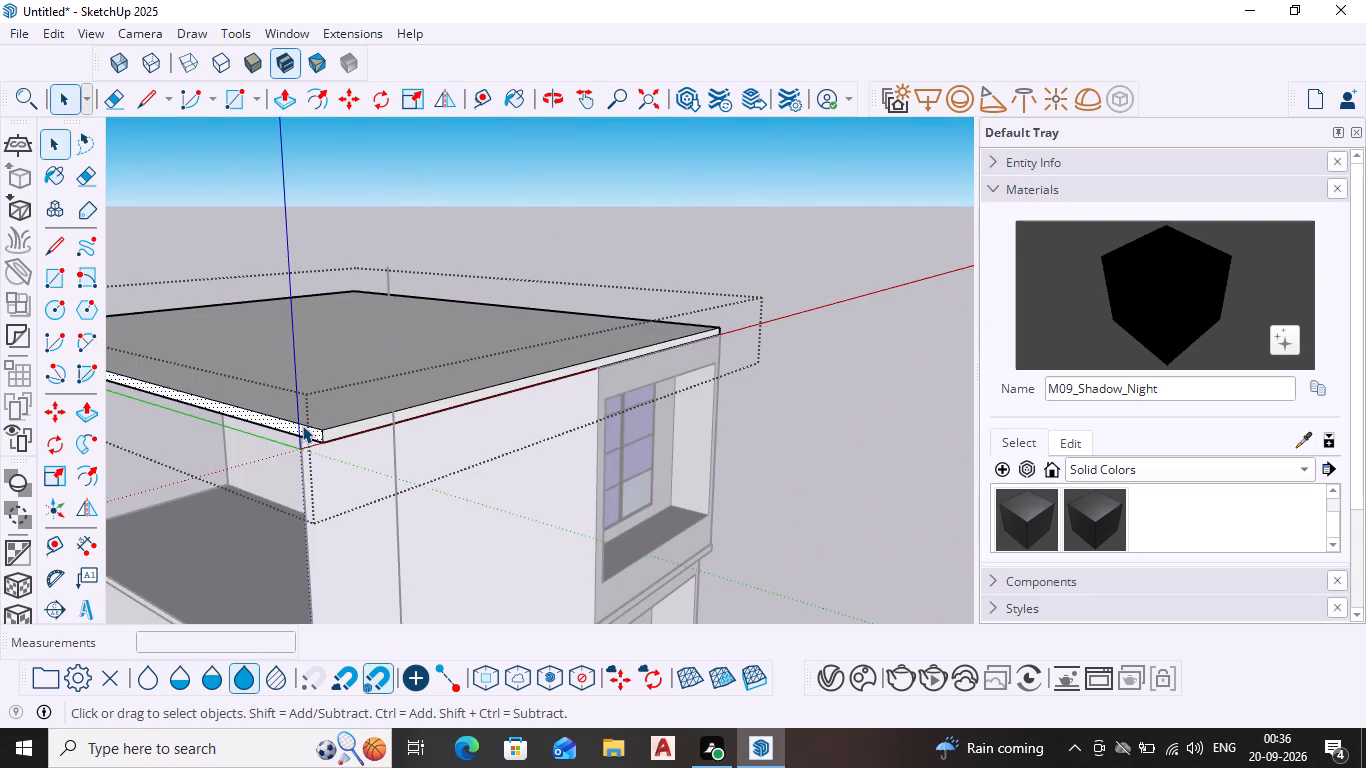
key("p")
left_click(302, 425)
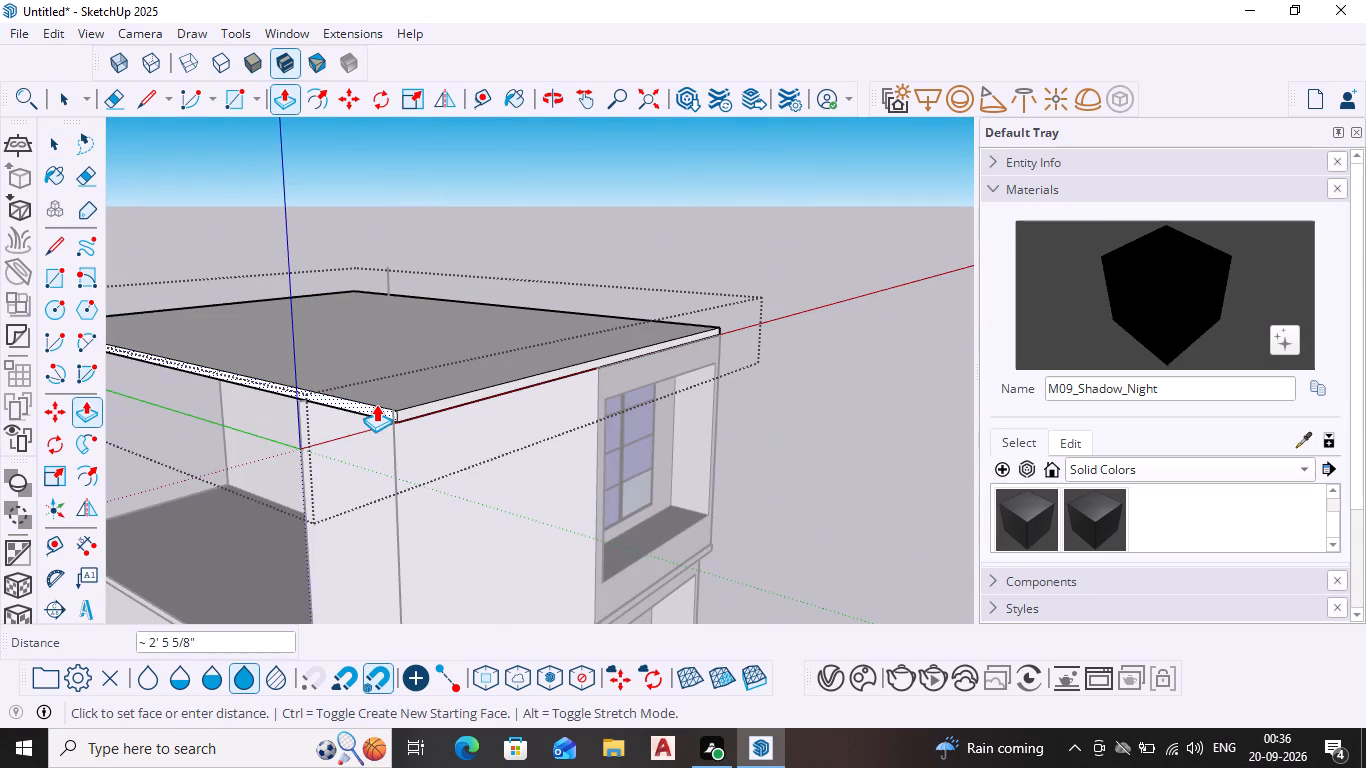
left_click(368, 406)
key("space")
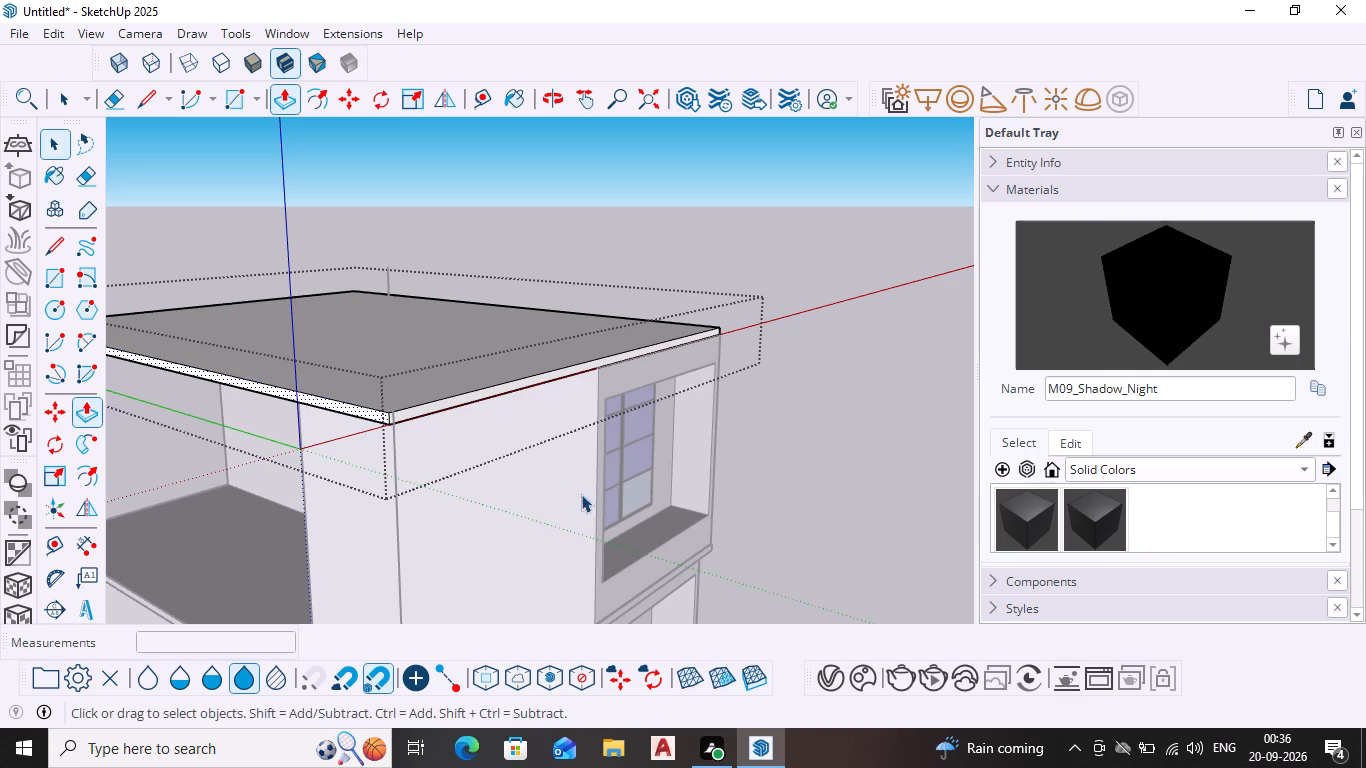
scroll(657, 526, "down", 2)
middle_click_drag(641, 523, 468, 487)
scroll(488, 427, "down", 3)
key("Escape")
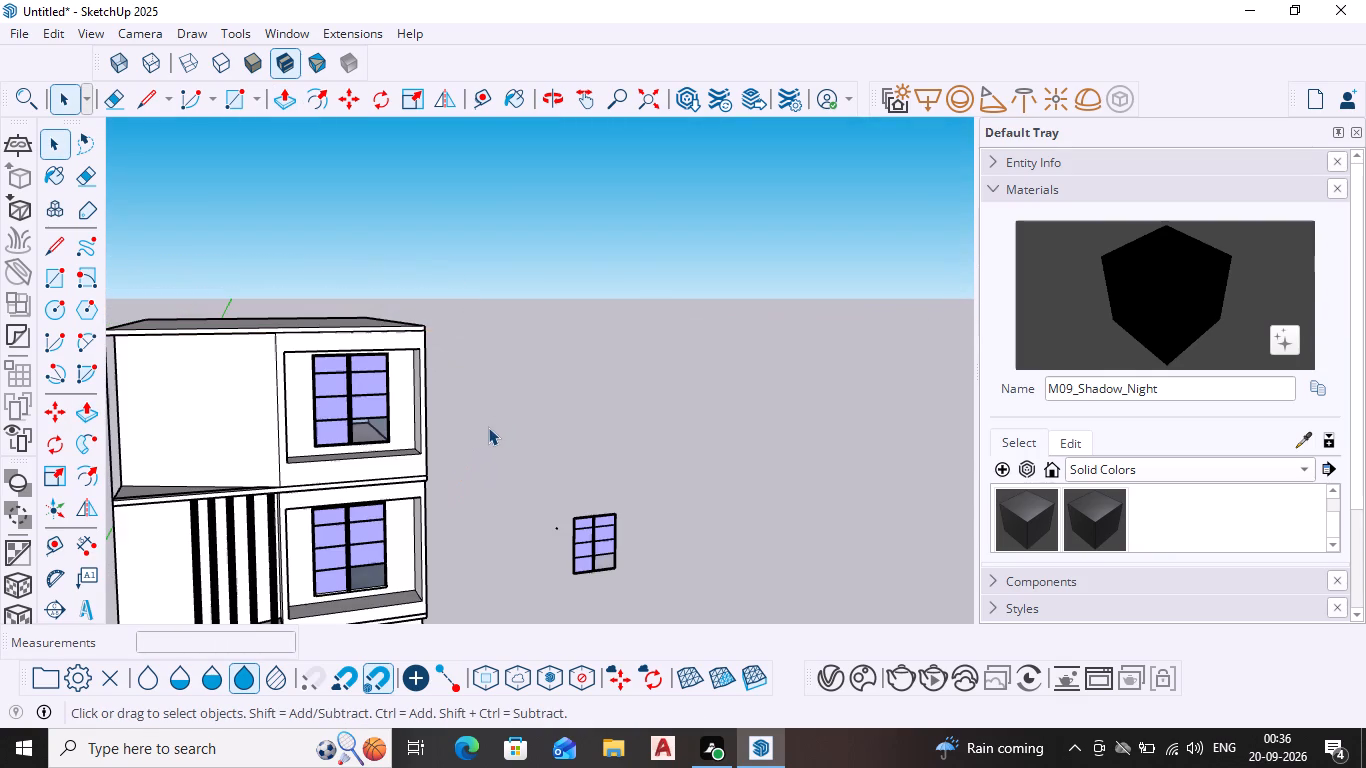
Draw a vertical rectangle across the terrace's open rear end, from the wall's top corner under the roof to the floor slab's outer corner.
key("space")
middle_click_drag(290, 430, 450, 418, "shift")
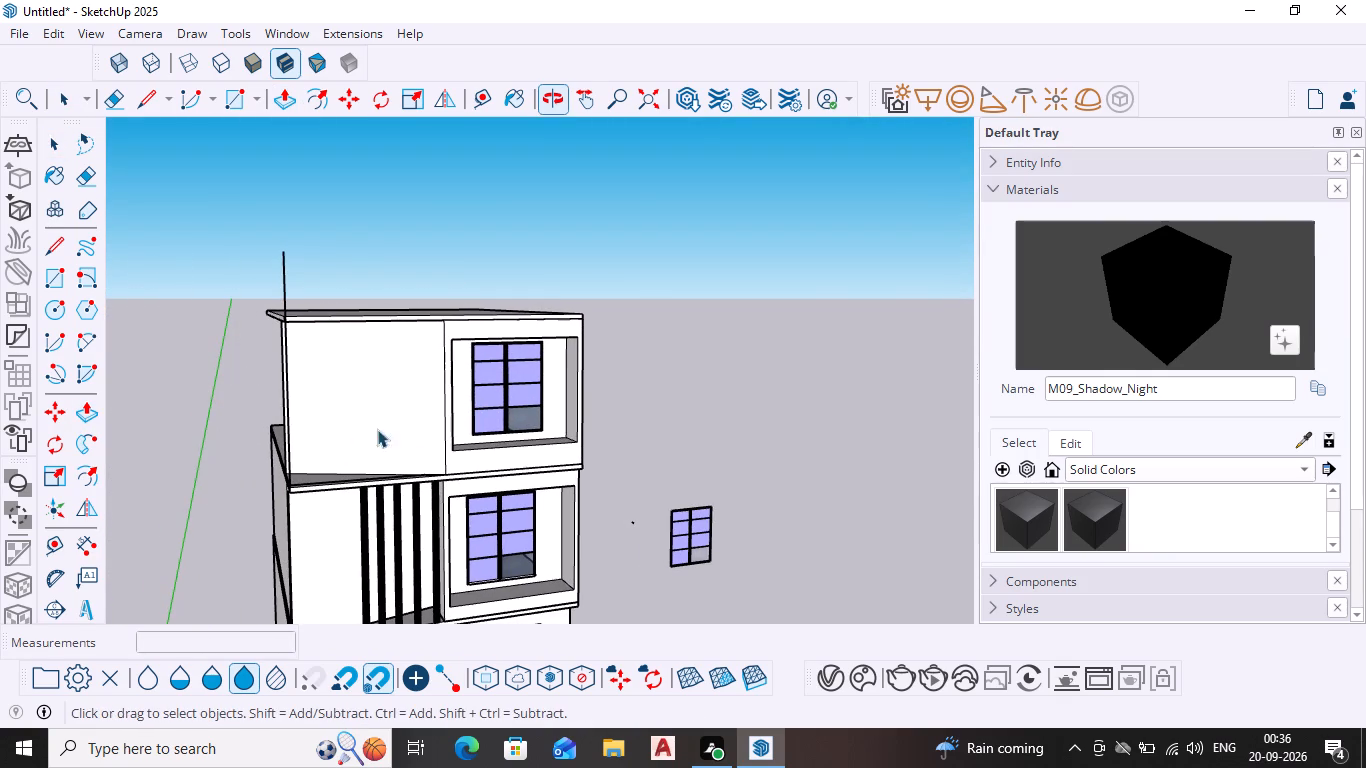
middle_click_drag(278, 455, 517, 503)
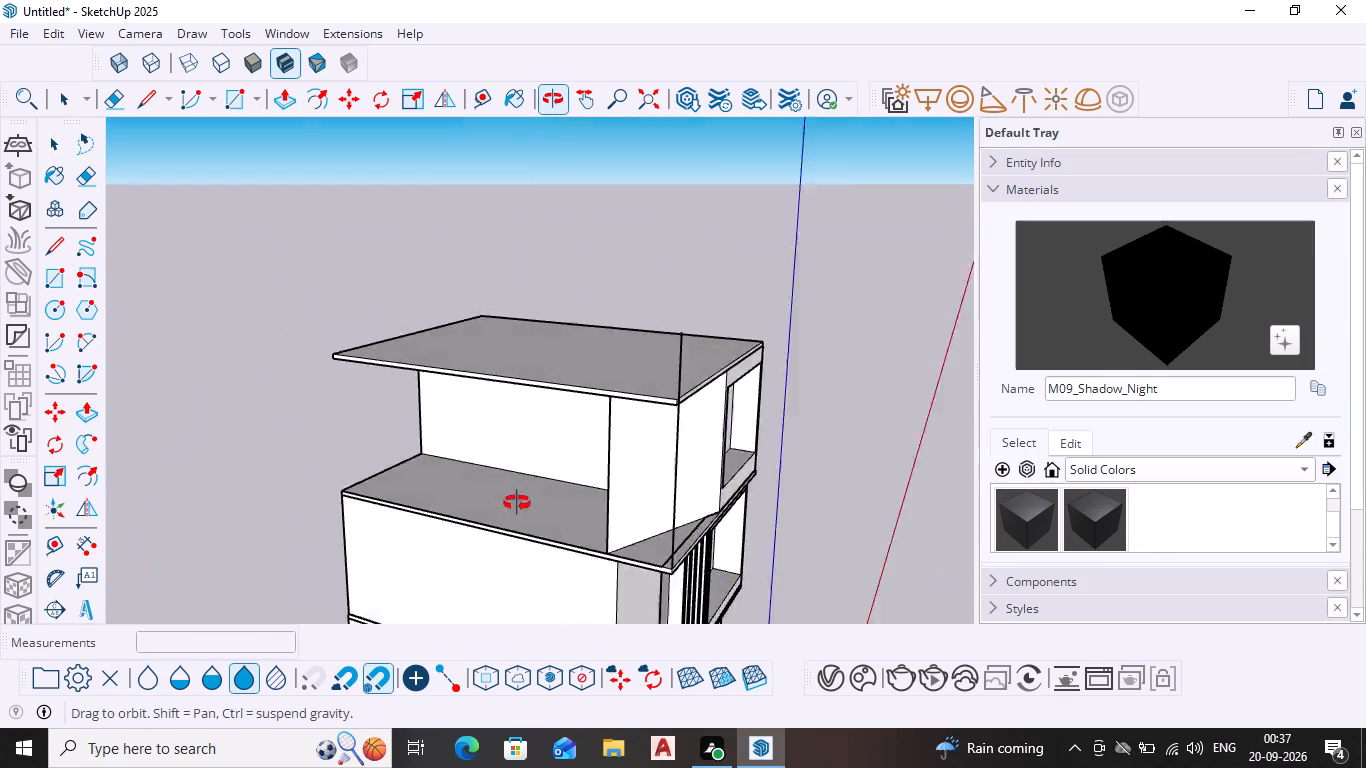
middle_click_drag(517, 503, 860, 487)
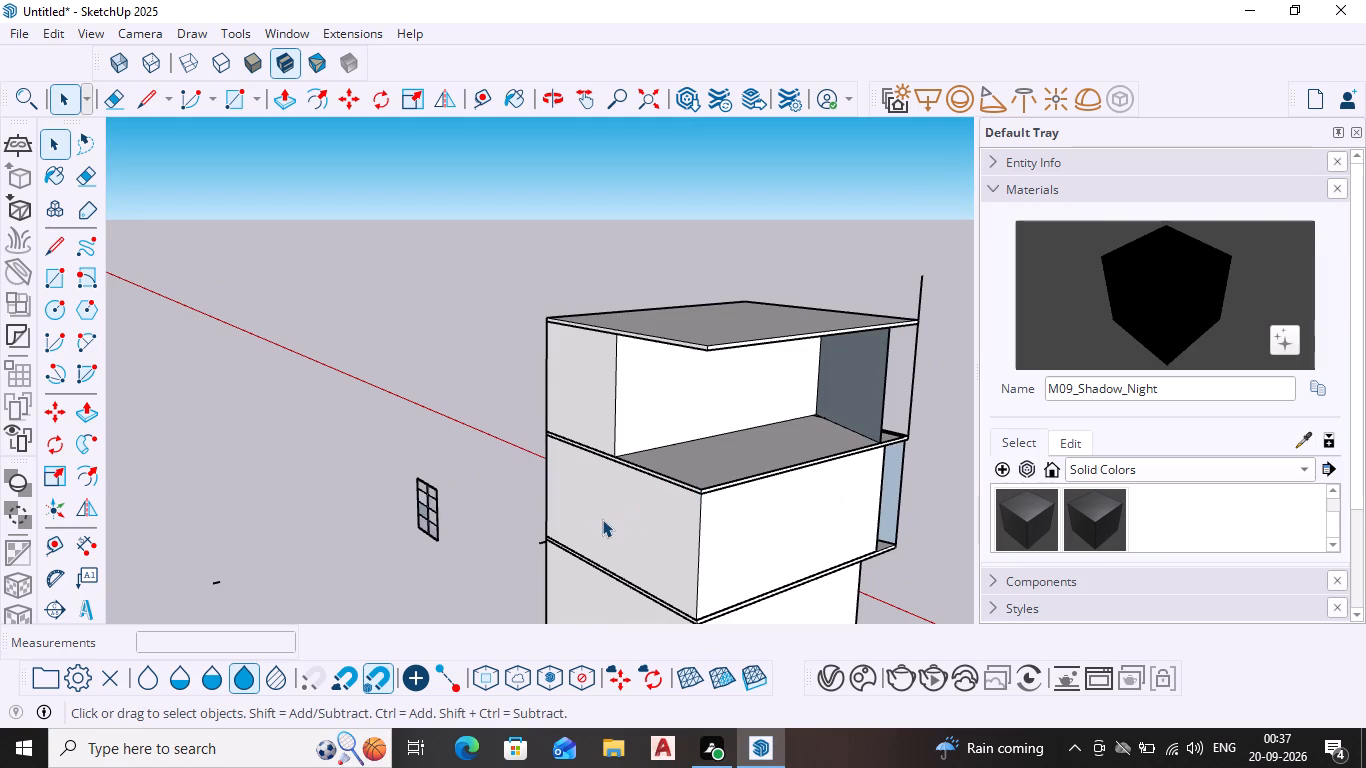
middle_click_drag(587, 522, 536, 531, "shift")
scroll(574, 459, "up", 3)
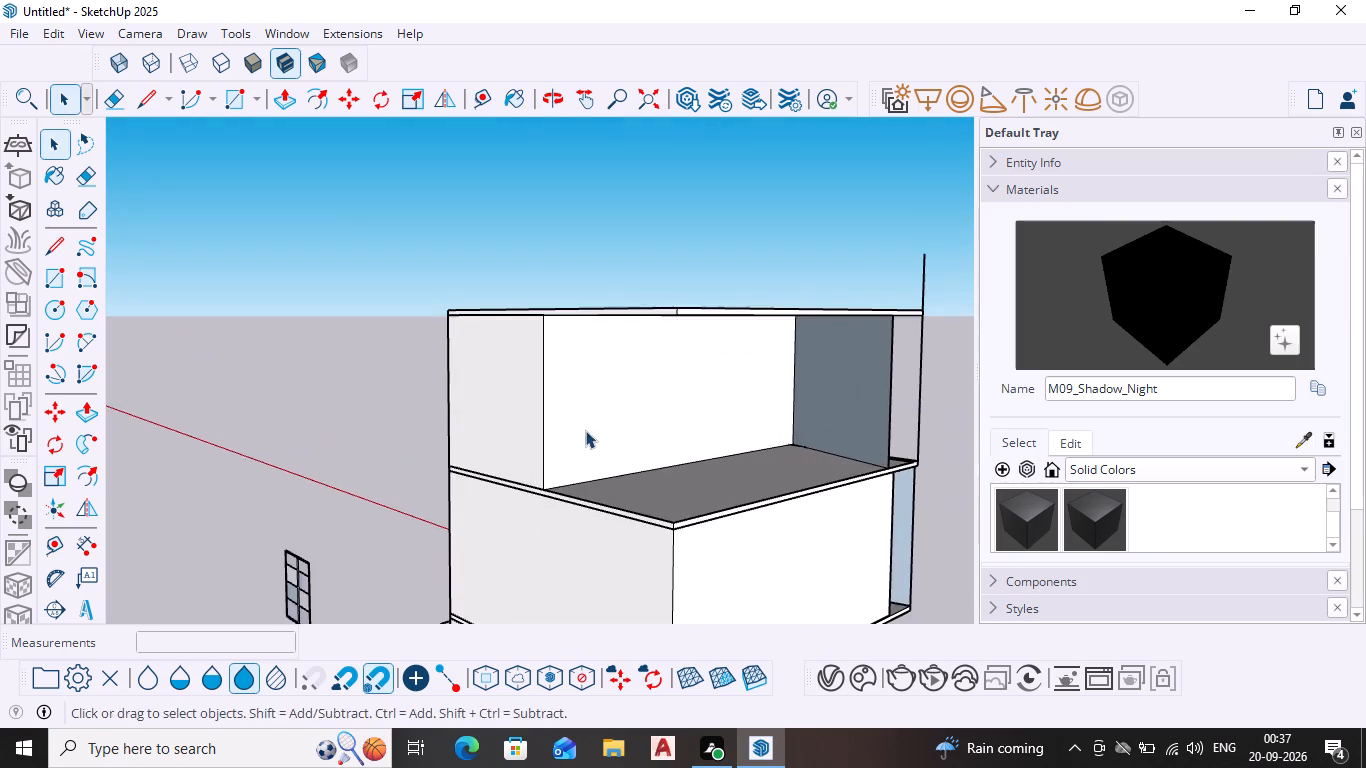
middle_click_drag(585, 431, 666, 425)
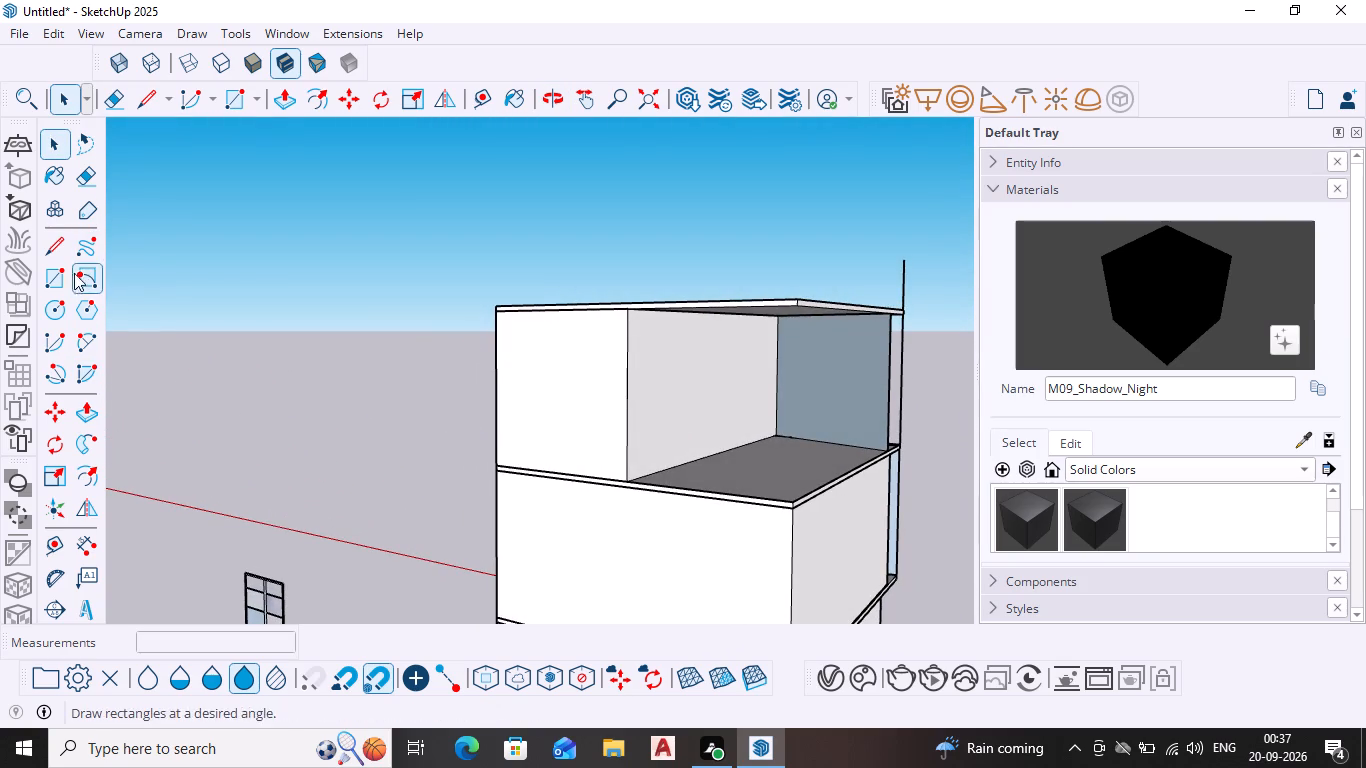
left_click(53, 286)
left_click(630, 318)
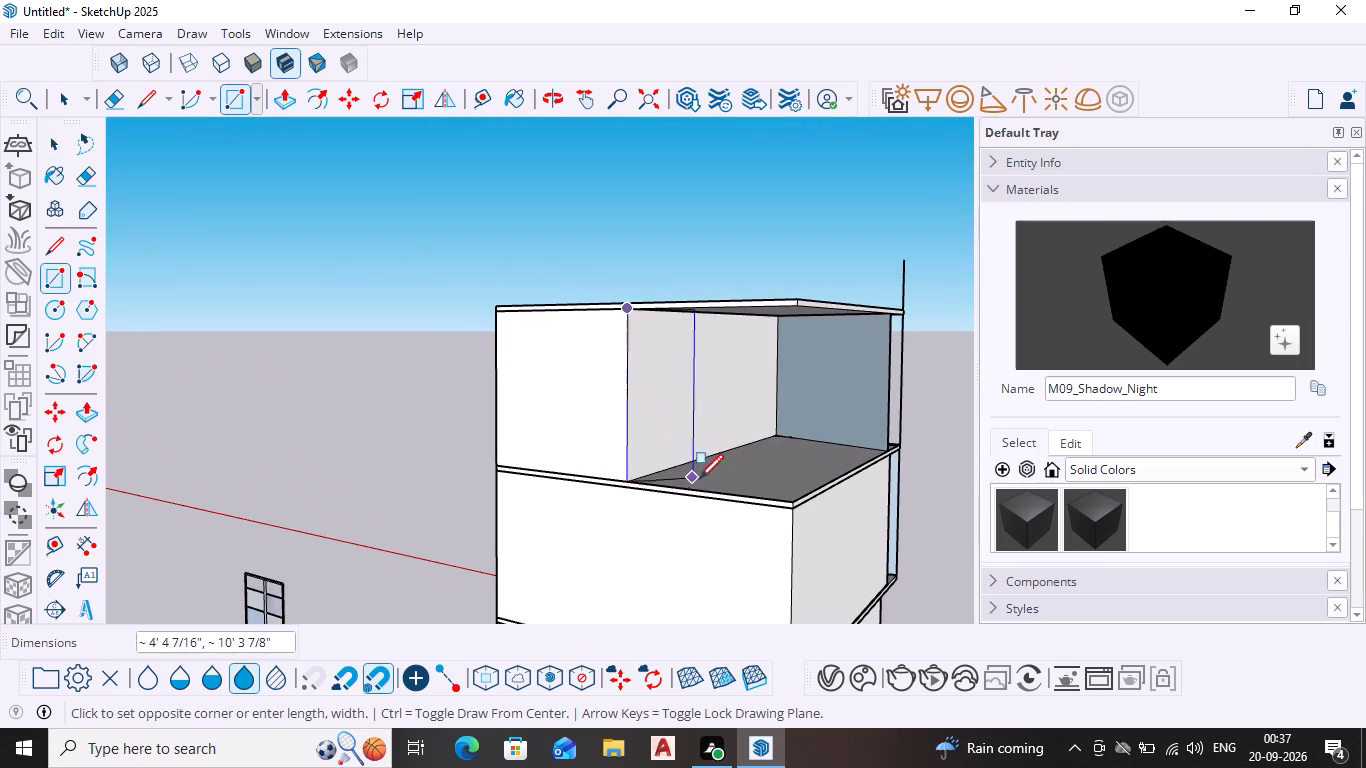
left_click(794, 504)
scroll(840, 491, "down", 1)
middle_click_drag(840, 491, 705, 524)
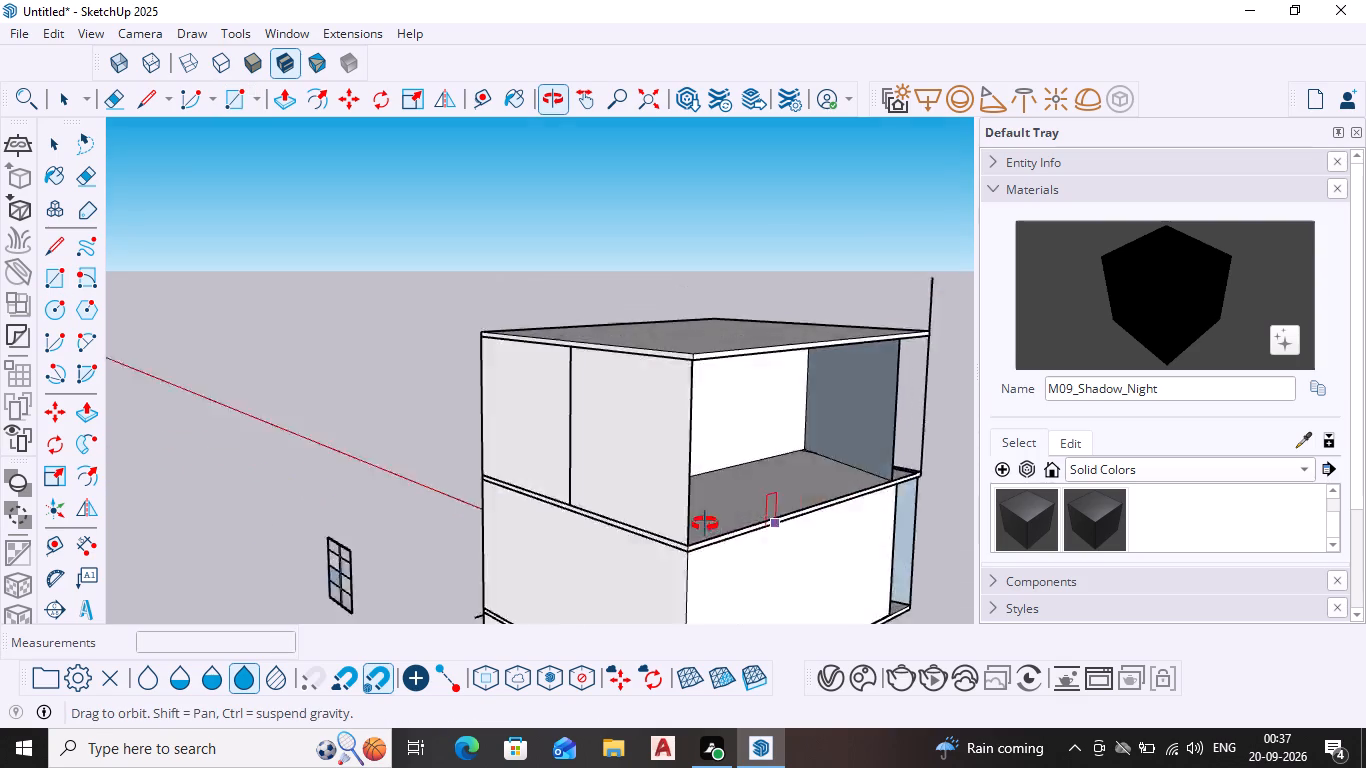
middle_click_drag(705, 524, 494, 497)
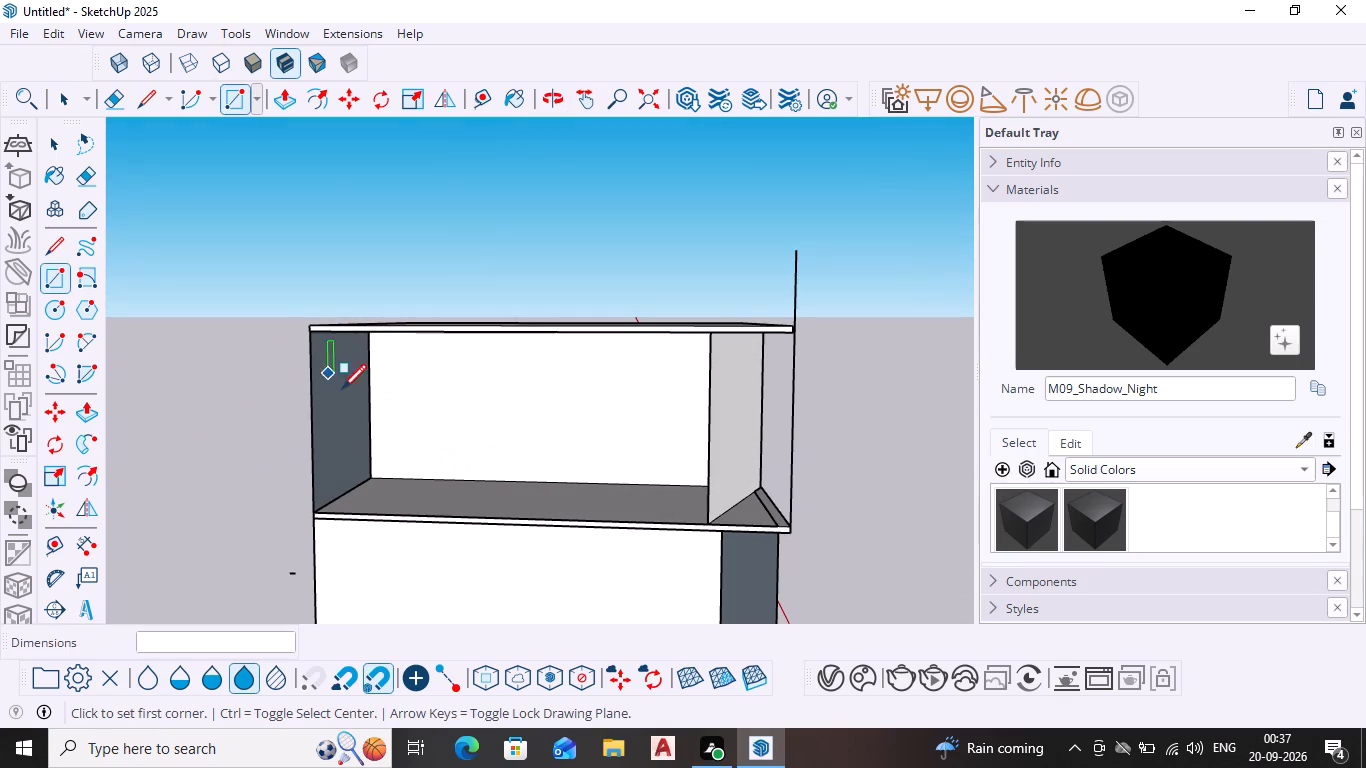
Push/Pull the new rectangle's inner face across the terrace by about 22' 1 1/8", filling the open side to the front wall.
key("space")
left_click(360, 410)
key("p")
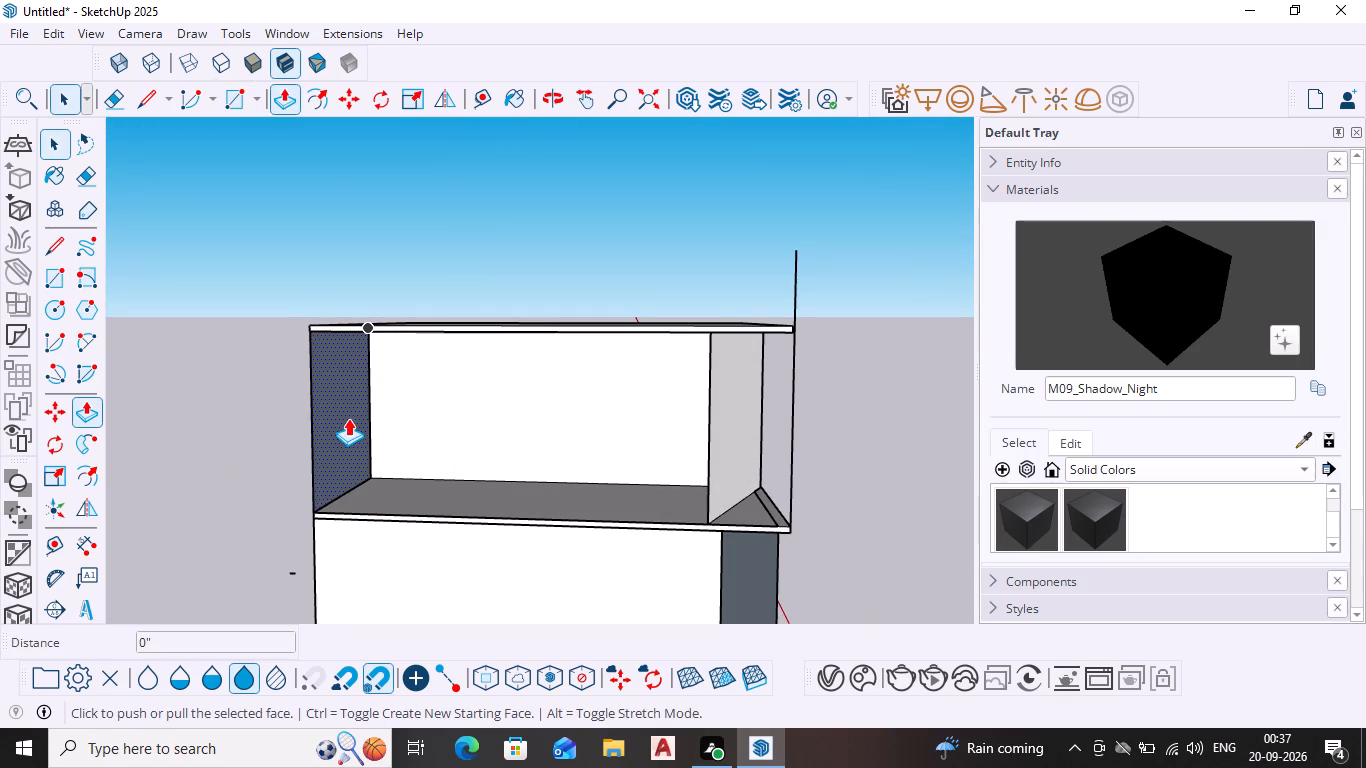
key("Return")
left_click(348, 418)
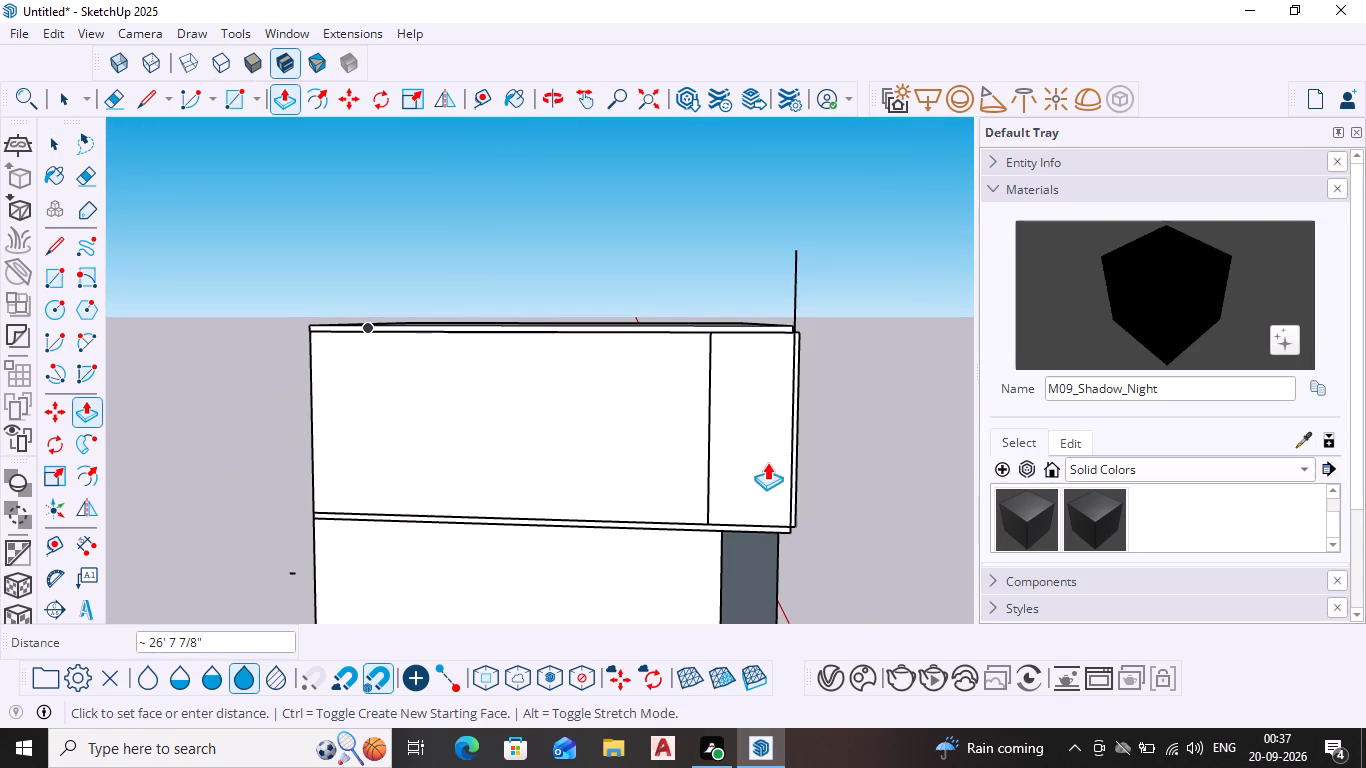
scroll(724, 458, "down", 1)
middle_click_drag(721, 458, 434, 439)
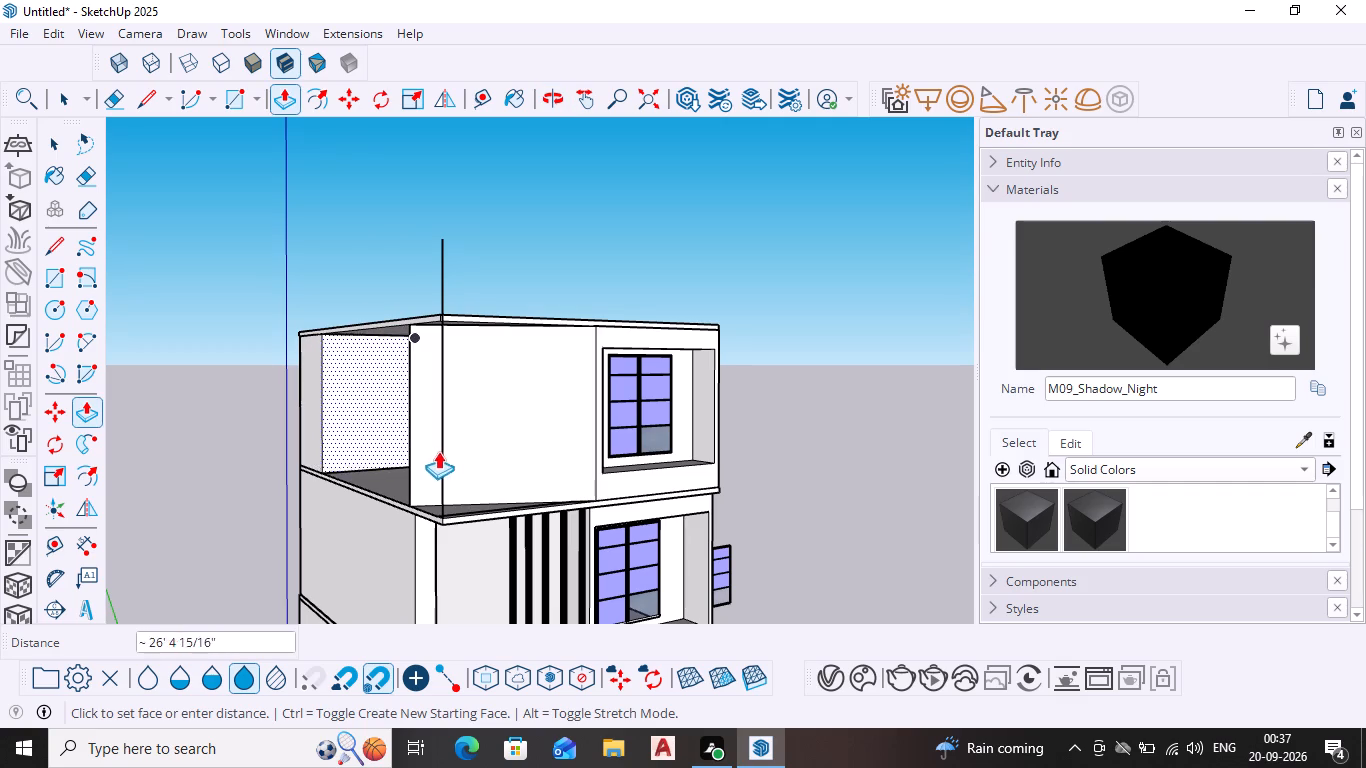
middle_click_drag(438, 451, 674, 506)
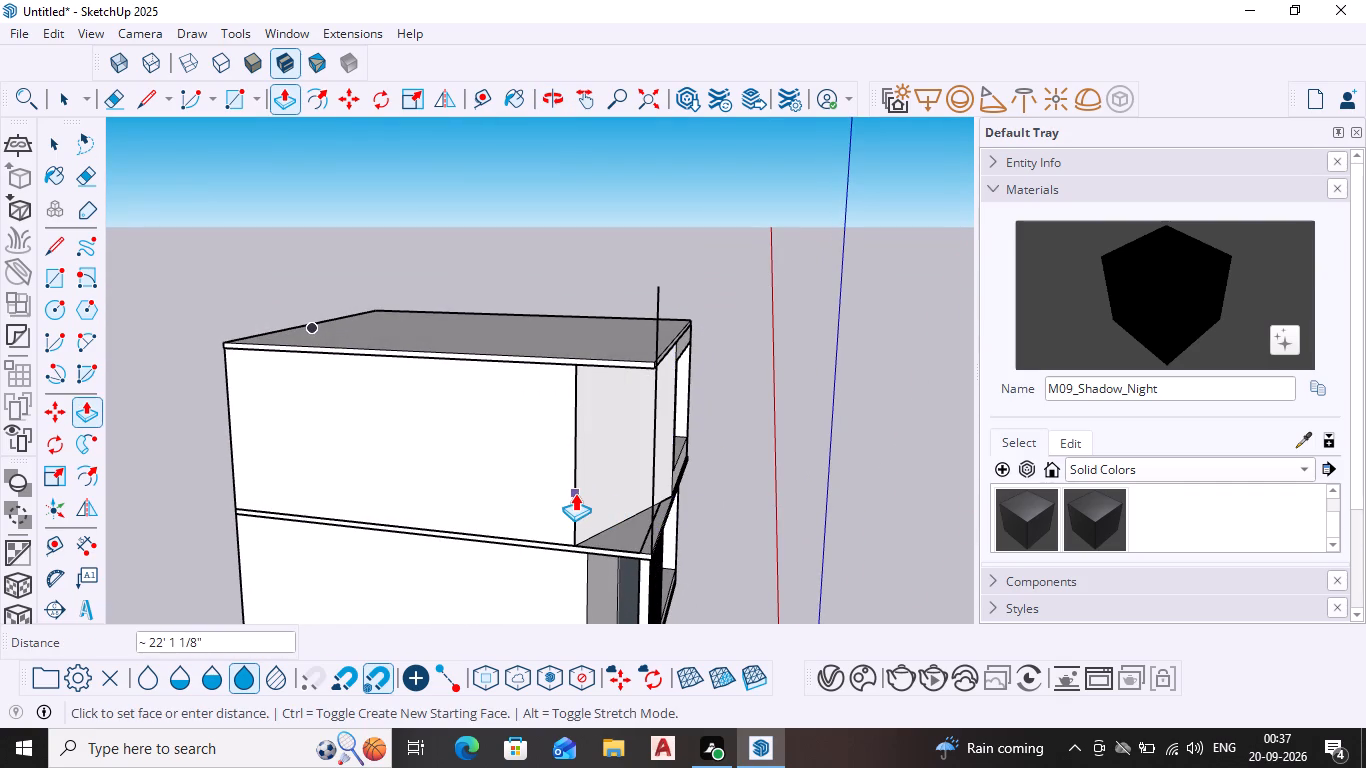
left_click(575, 493)
middle_click_drag(734, 518, 375, 503)
scroll(731, 518, "down", 1)
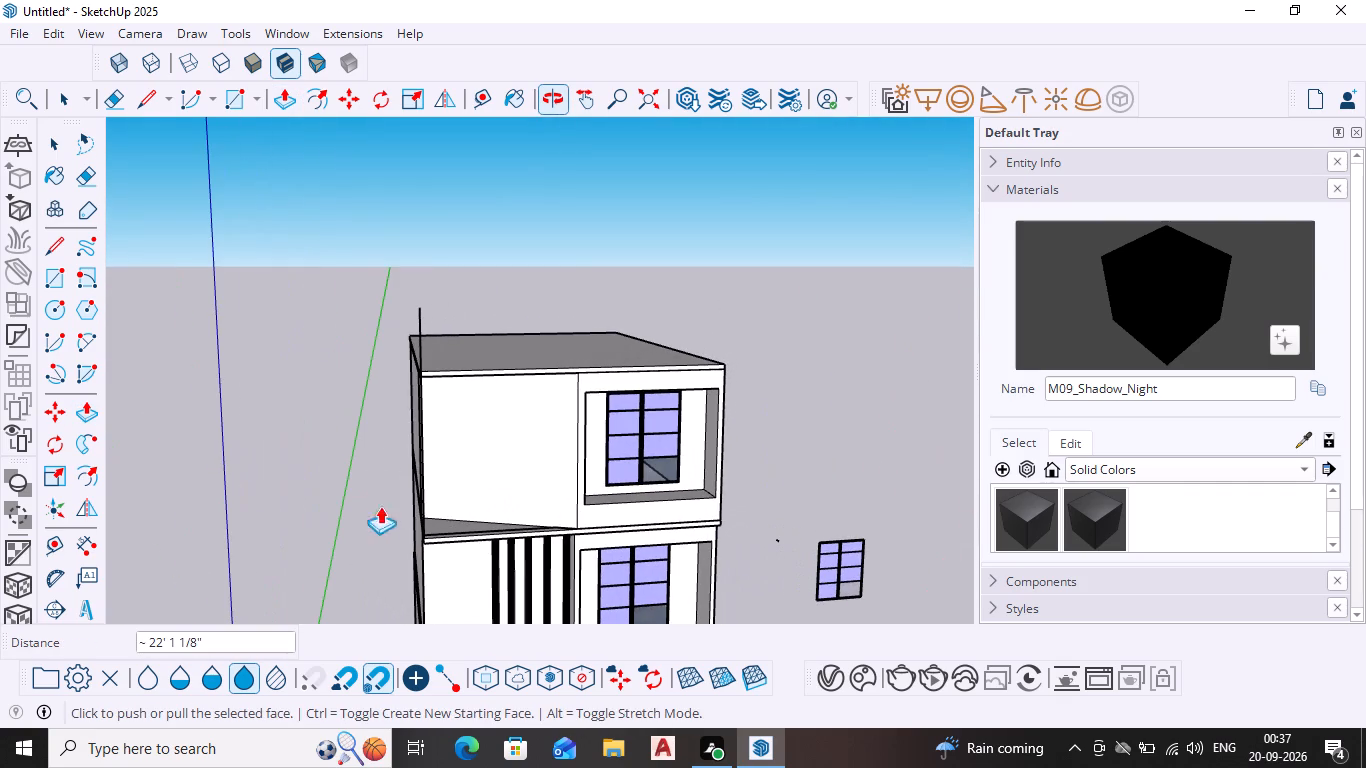
key("Escape")
key("space")
Delete the vertical line standing at the front outer corner of the slab below the top floor.
middle_click_drag(549, 503, 682, 519)
scroll(554, 505, "down", 1)
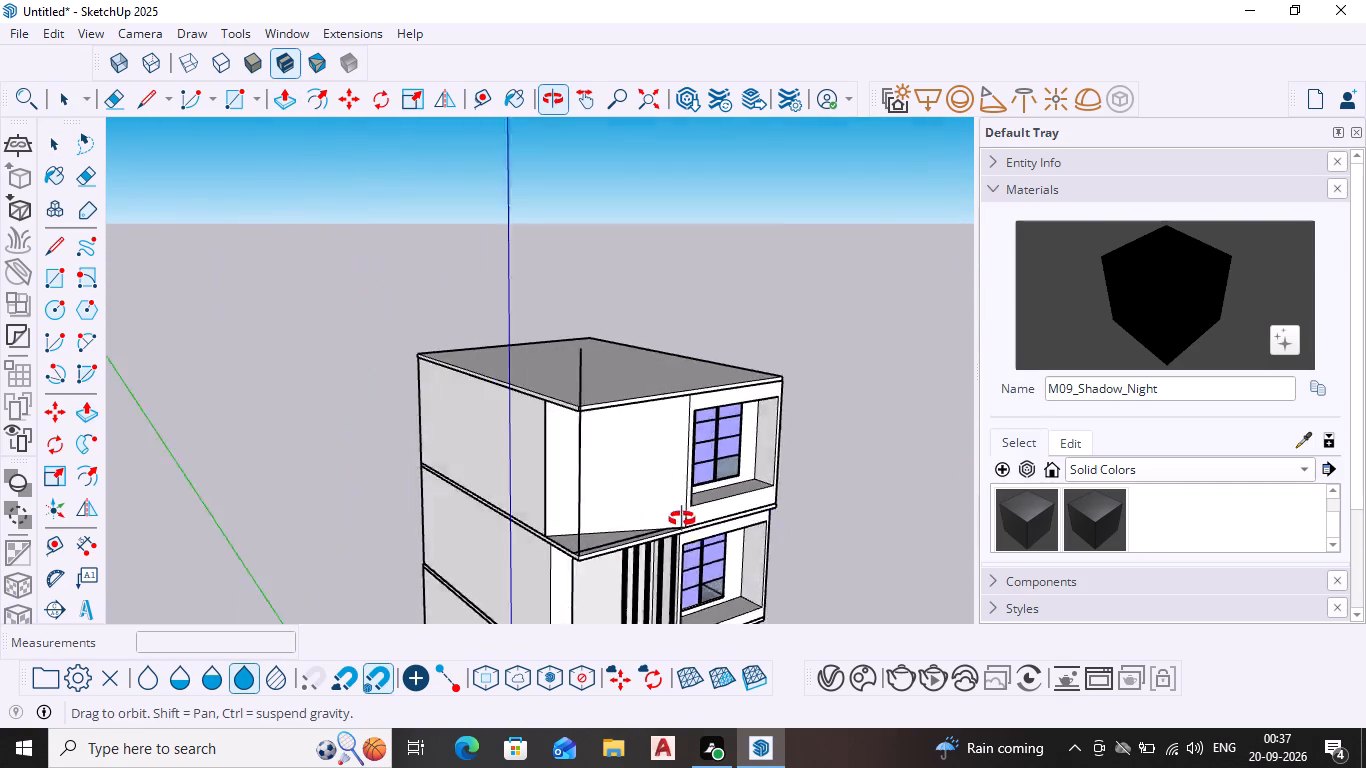
middle_click_drag(682, 519, 585, 542)
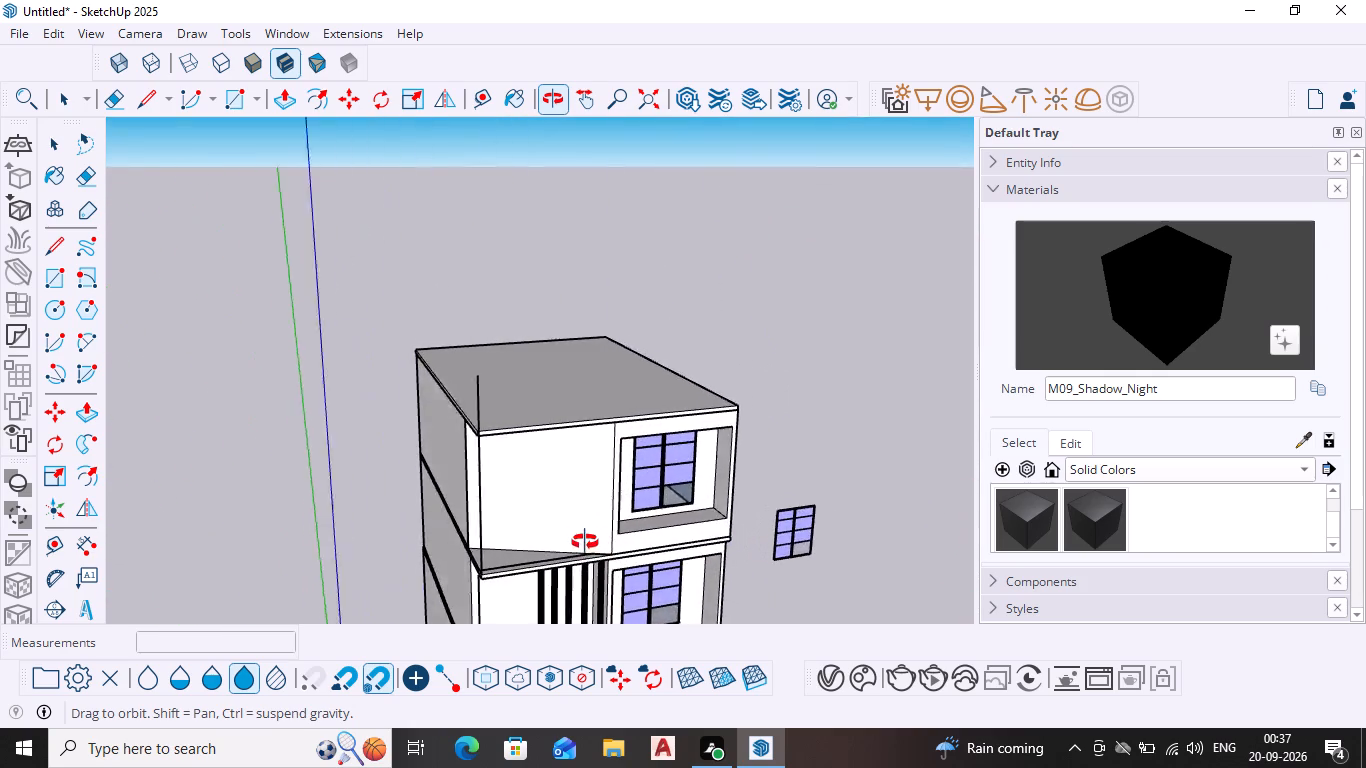
middle_click_drag(585, 542, 557, 539)
scroll(559, 523, "down", 4)
left_click(480, 523)
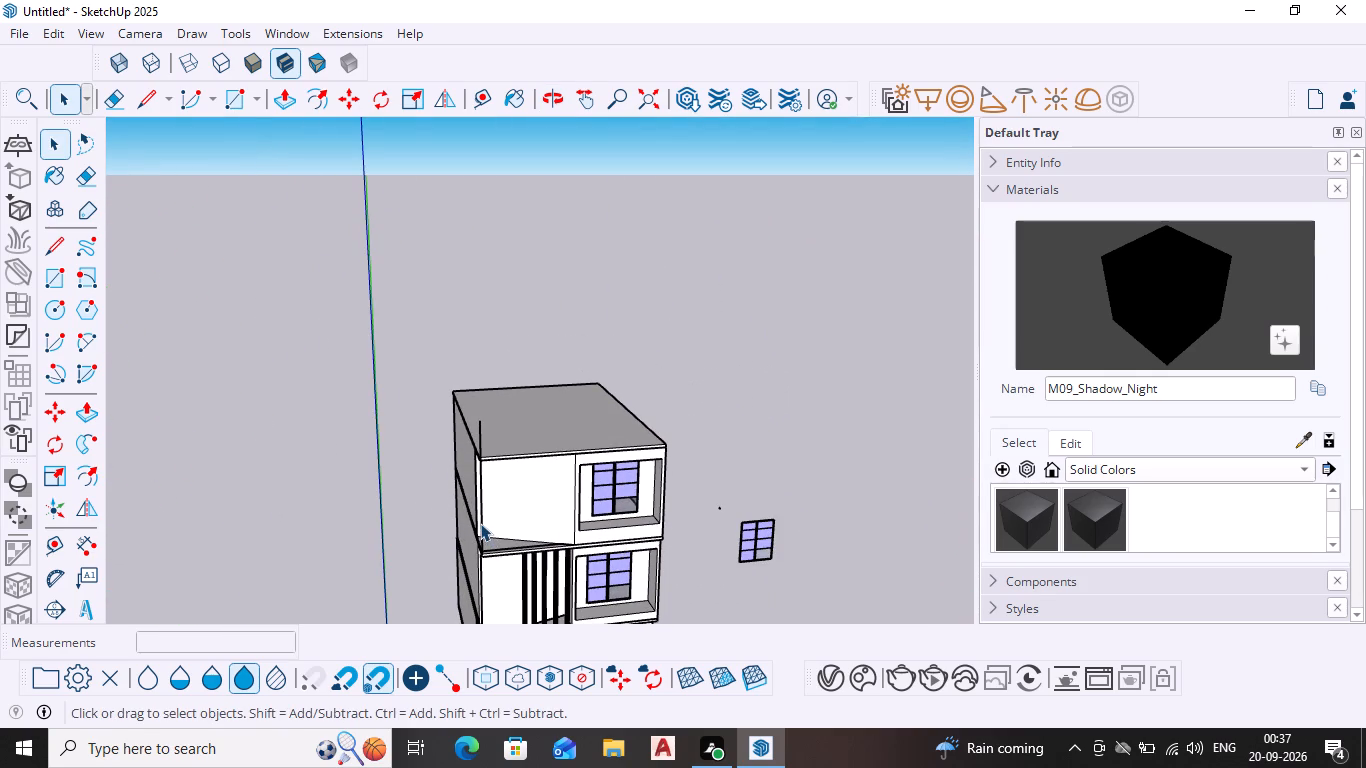
key("Delete")
Examine the whole front facade and the enclosed top floor from several angles.
scroll(490, 513, "down", 1)
middle_click_drag(491, 513, 467, 461)
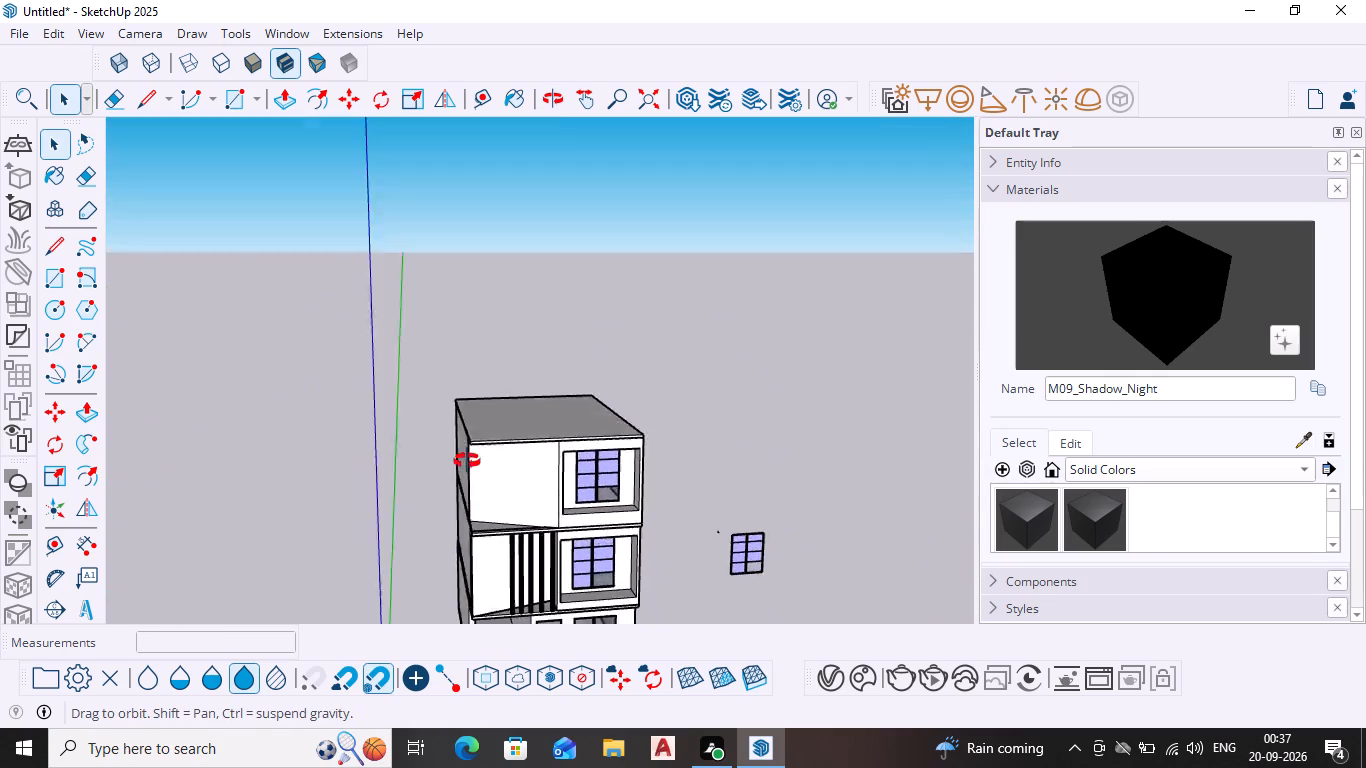
middle_click_drag(467, 461, 428, 418)
scroll(522, 457, "down", 3)
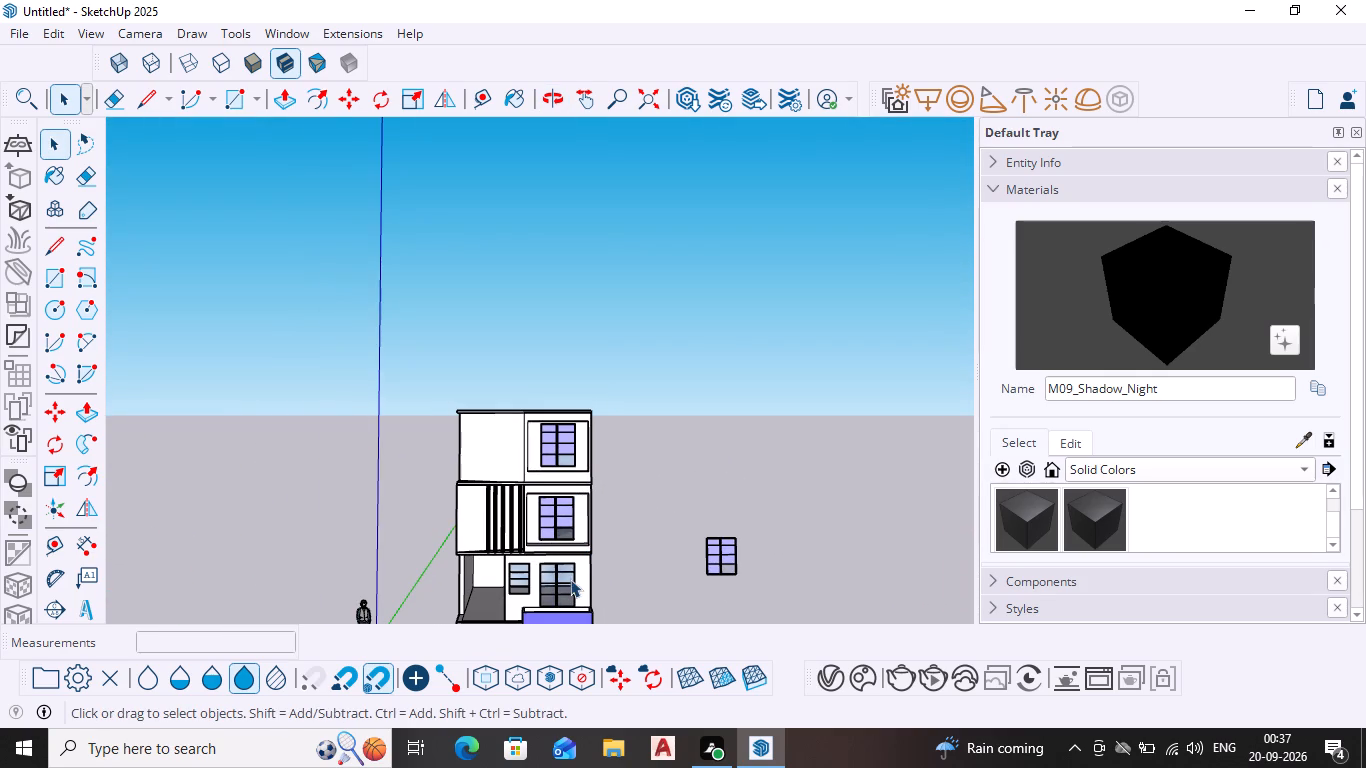
middle_click_drag(564, 580, 568, 549, "shift")
middle_click_drag(475, 429, 511, 542)
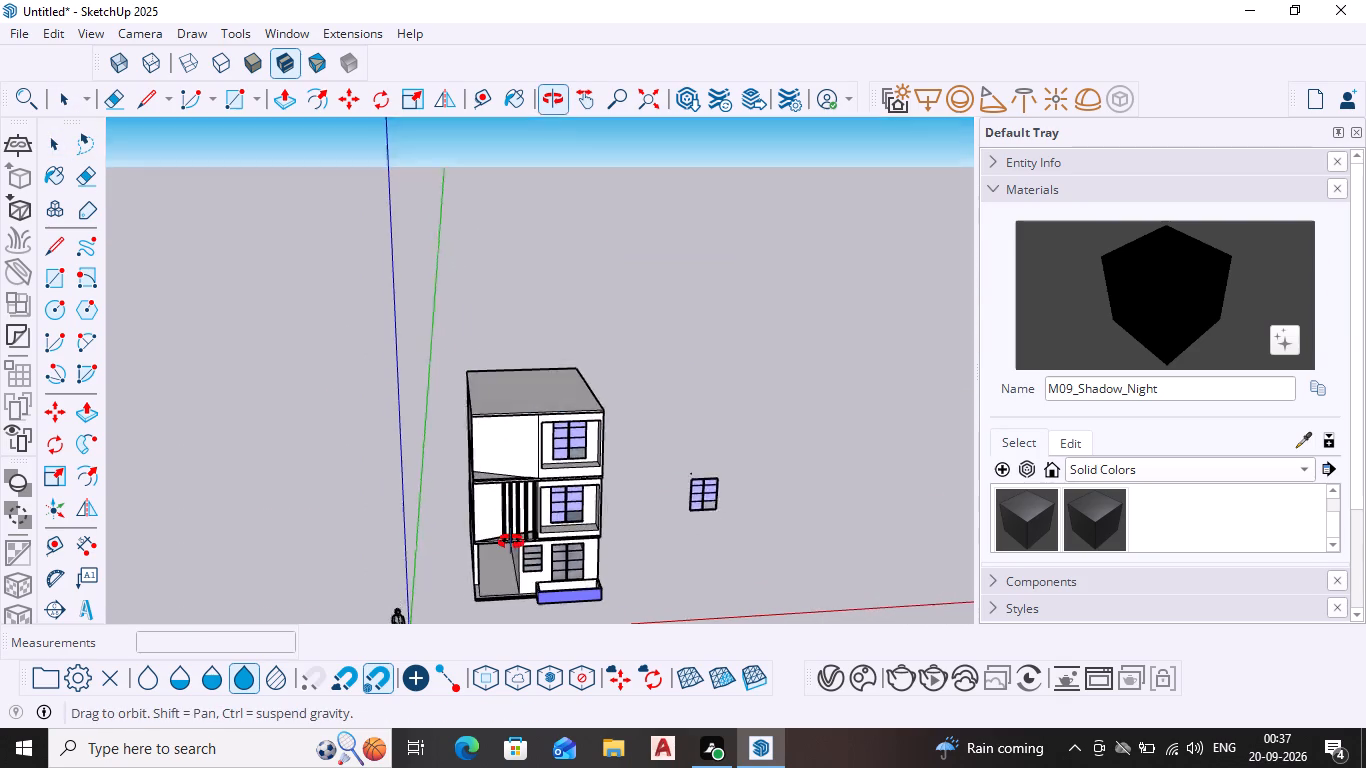
middle_click_drag(511, 542, 508, 540)
Draw a rectangle about 6 1/2" by 7 11/16" at the outer front corner of the top floor's slab, on its front strip.
scroll(494, 475, "up", 13)
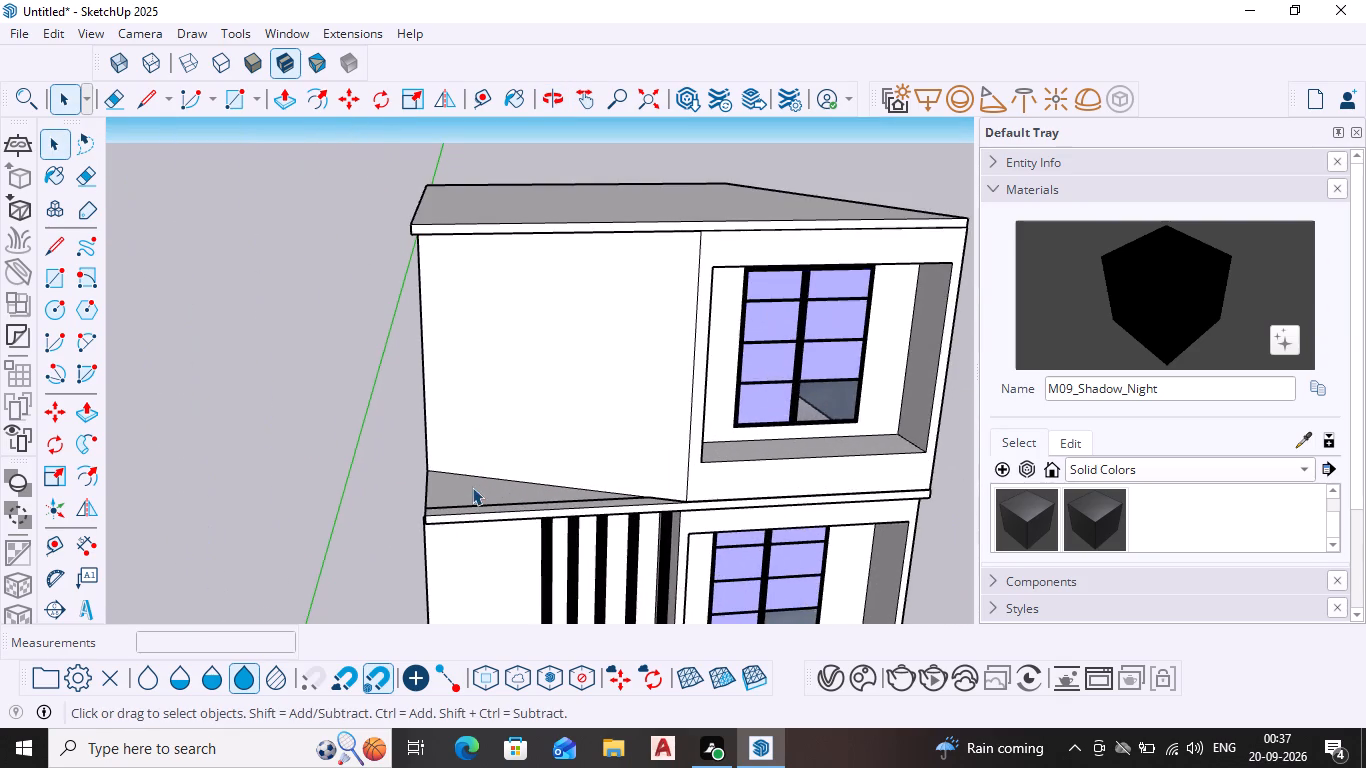
middle_click_drag(472, 487, 488, 541)
scroll(487, 544, "up", 4)
middle_click_drag(462, 561, 431, 567)
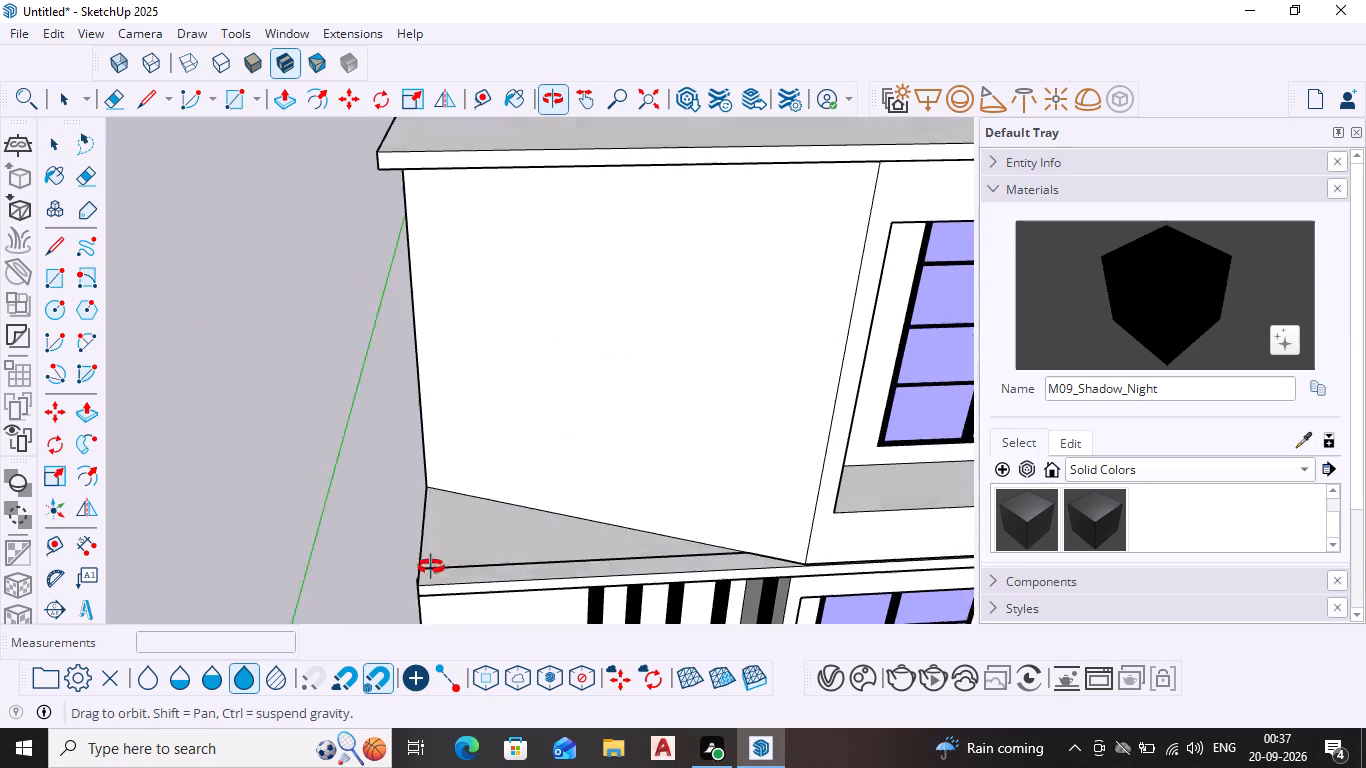
middle_click_drag(431, 567, 475, 576)
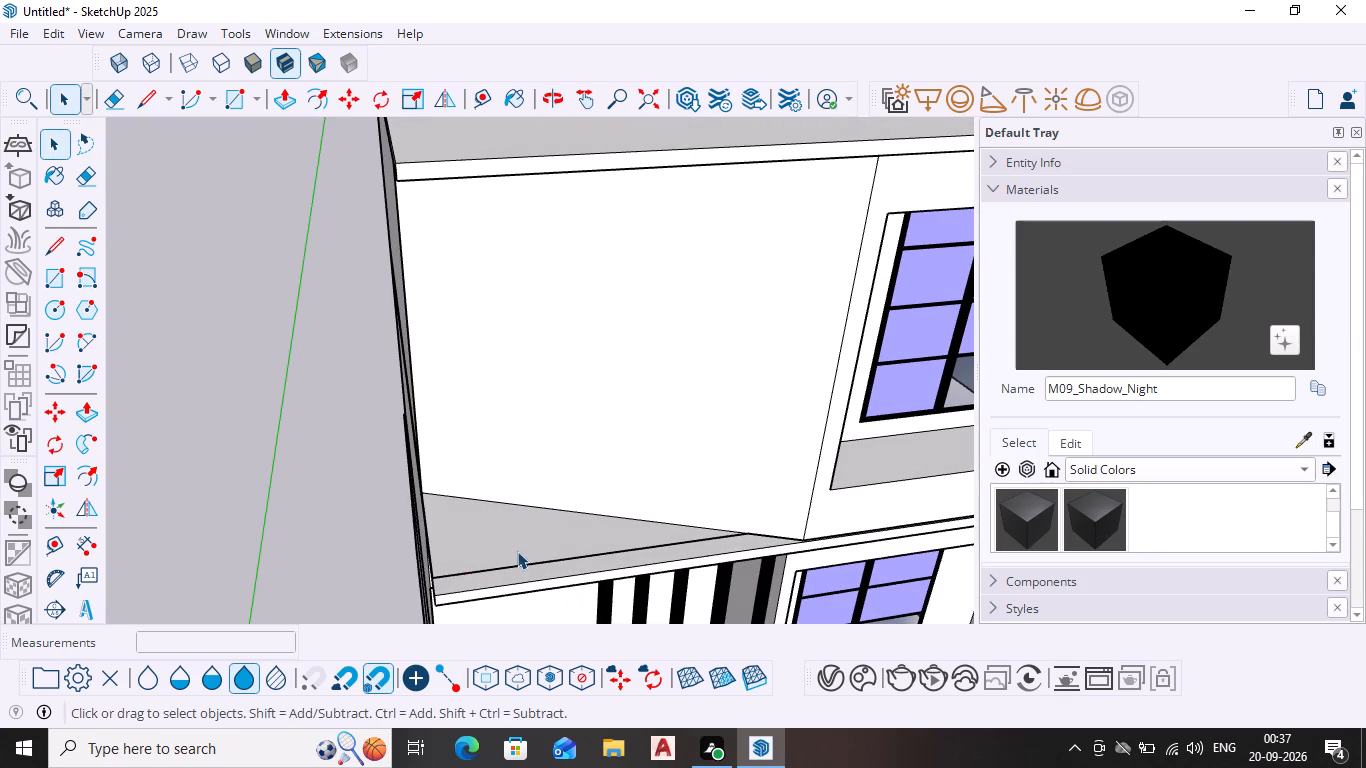
left_click(521, 565)
left_click(526, 561)
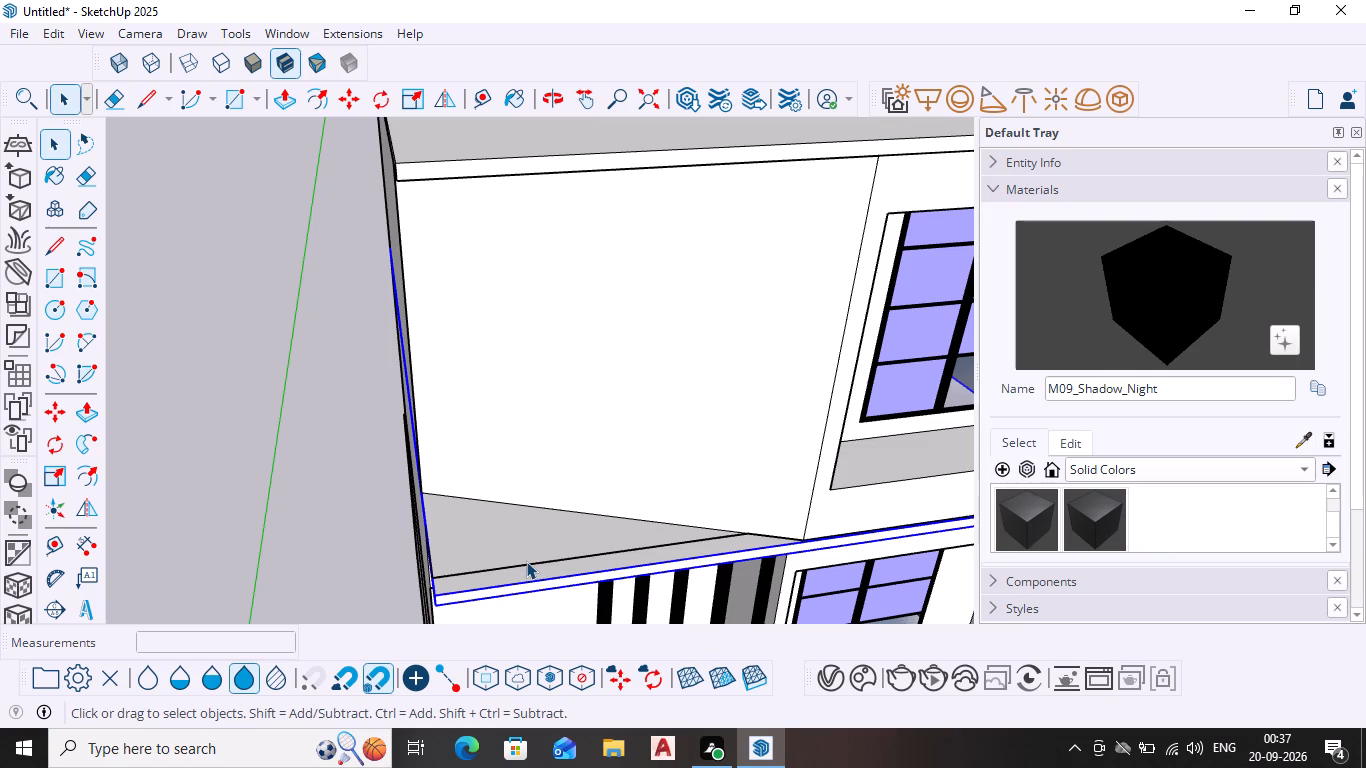
middle_click_drag(519, 541, 501, 574)
key("r")
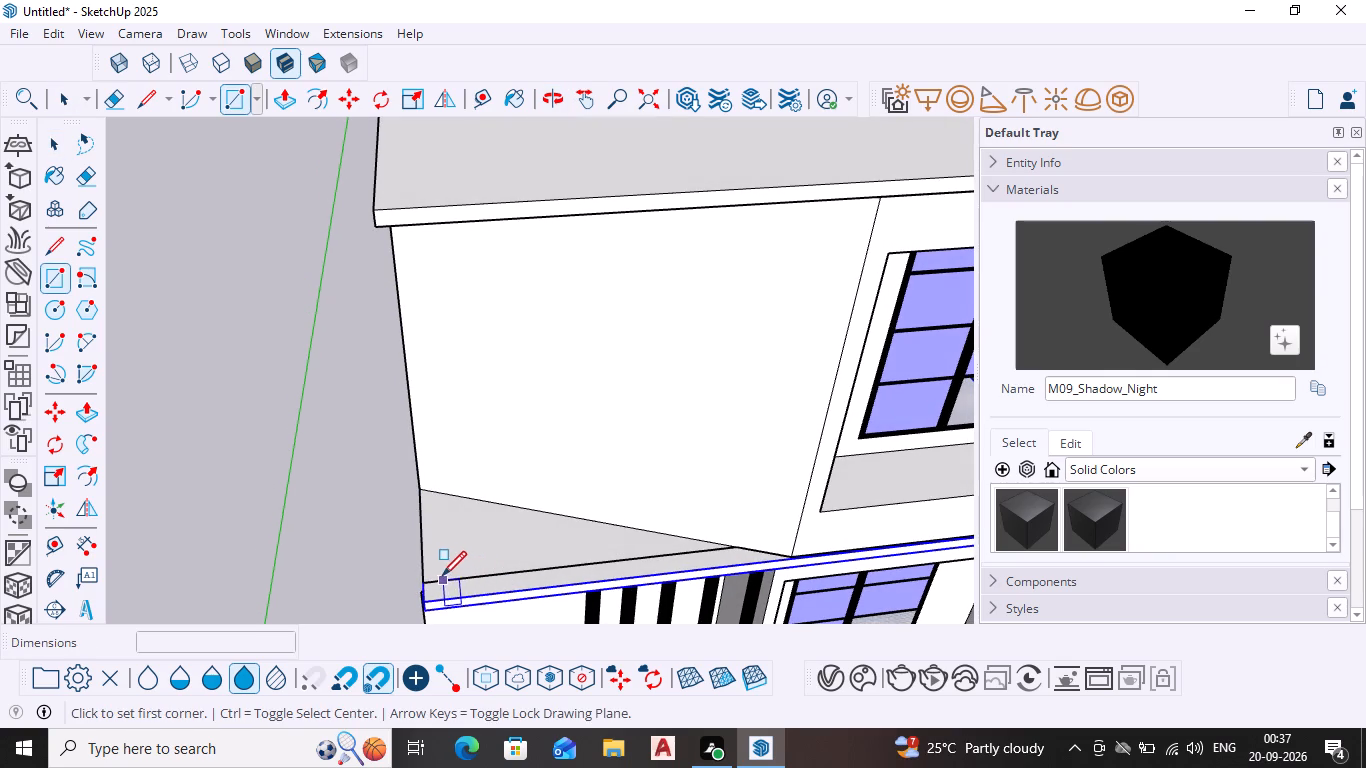
left_click(431, 578)
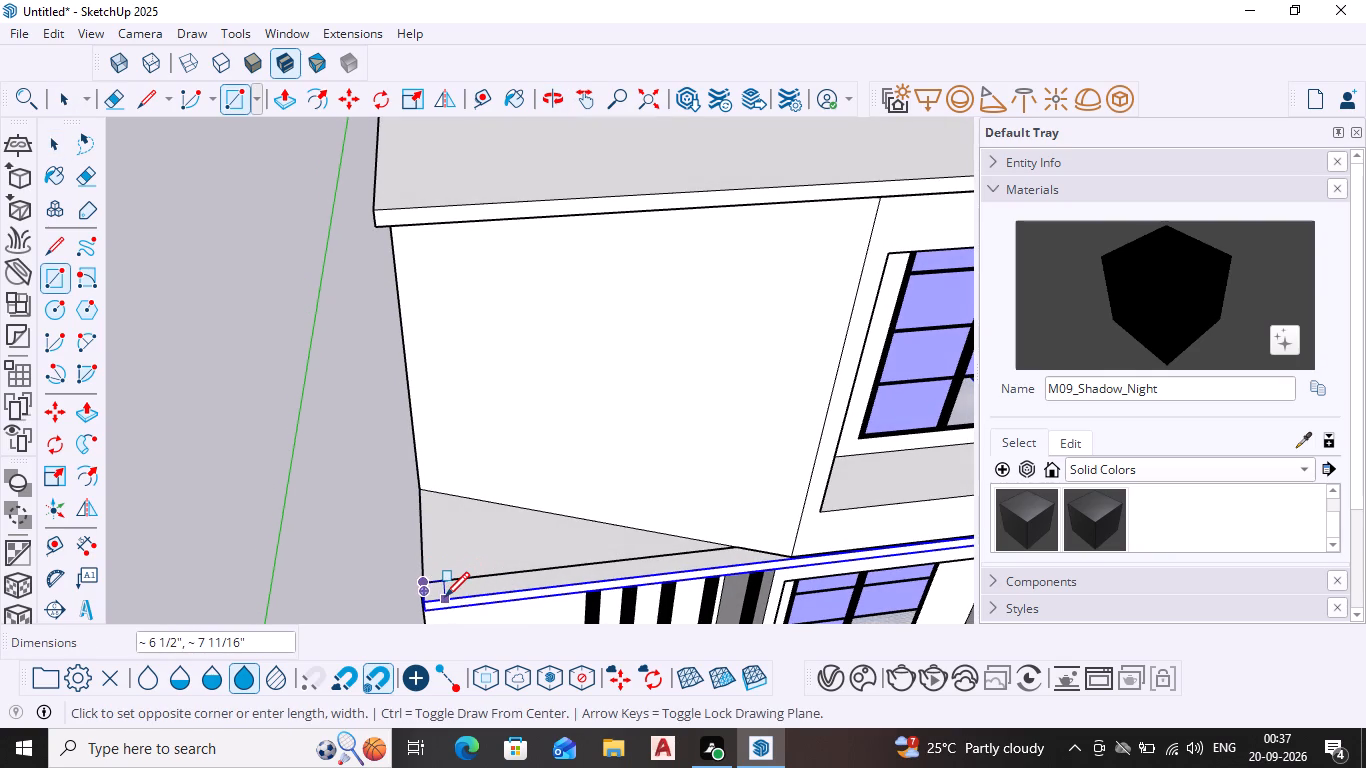
left_click(445, 599)
Draw four more spaced rectangles along the same slab strip, each about 7 11/16" deep and roughly 5" to 9" wide.
left_click(456, 584)
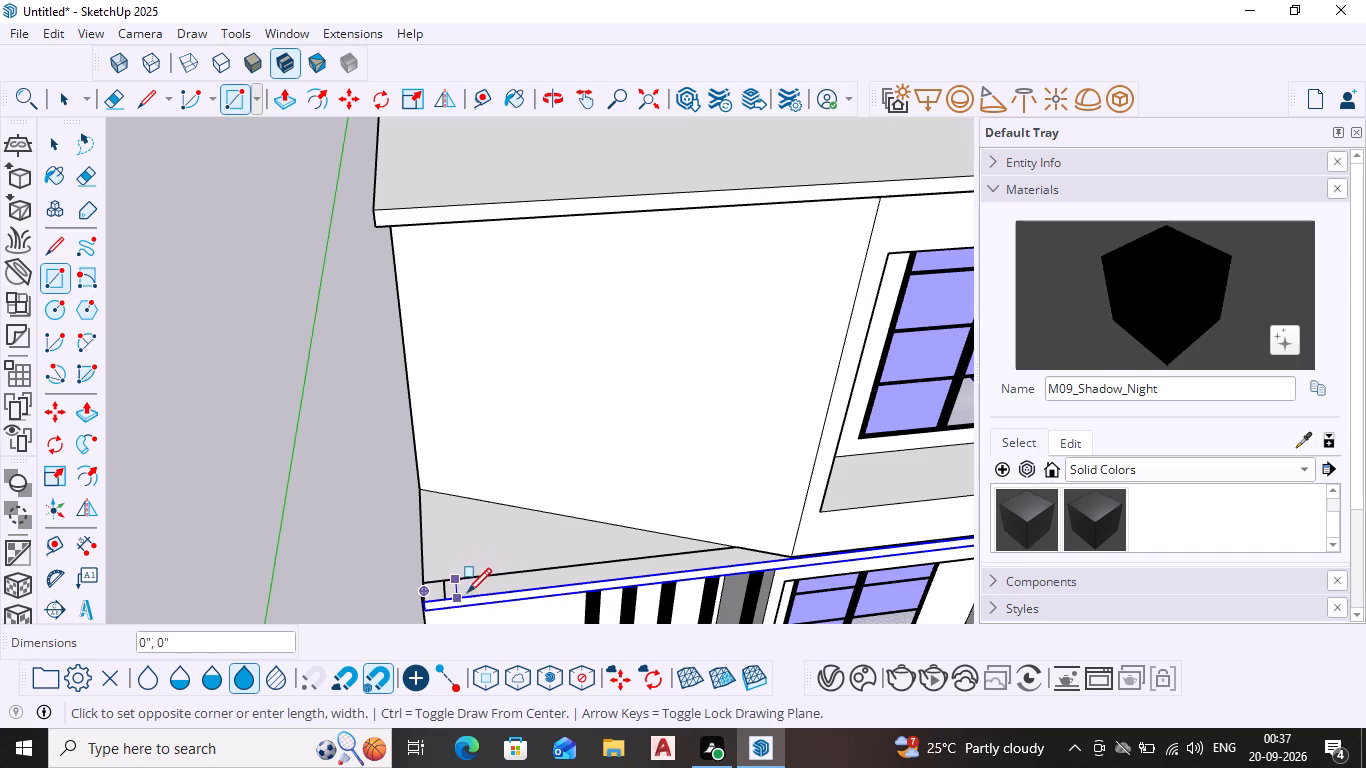
left_click(485, 597)
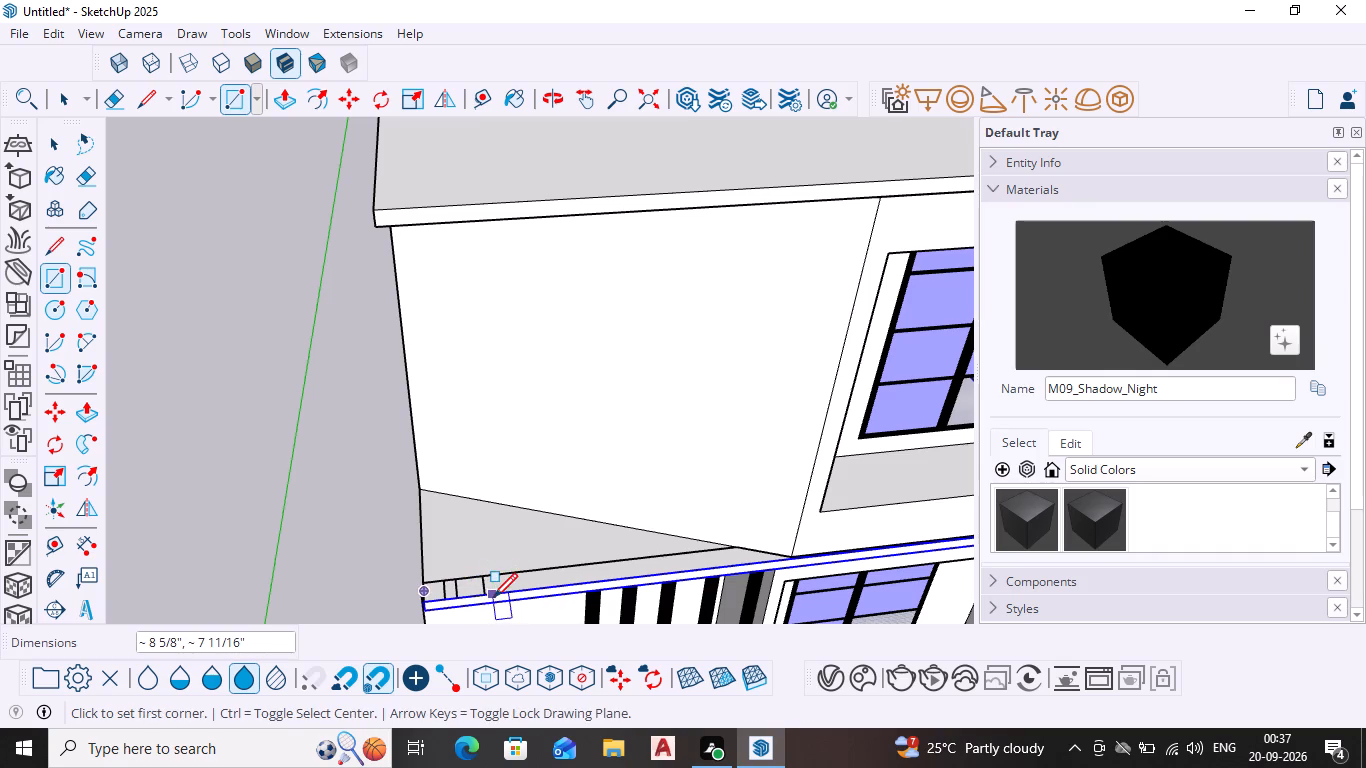
left_click(502, 575)
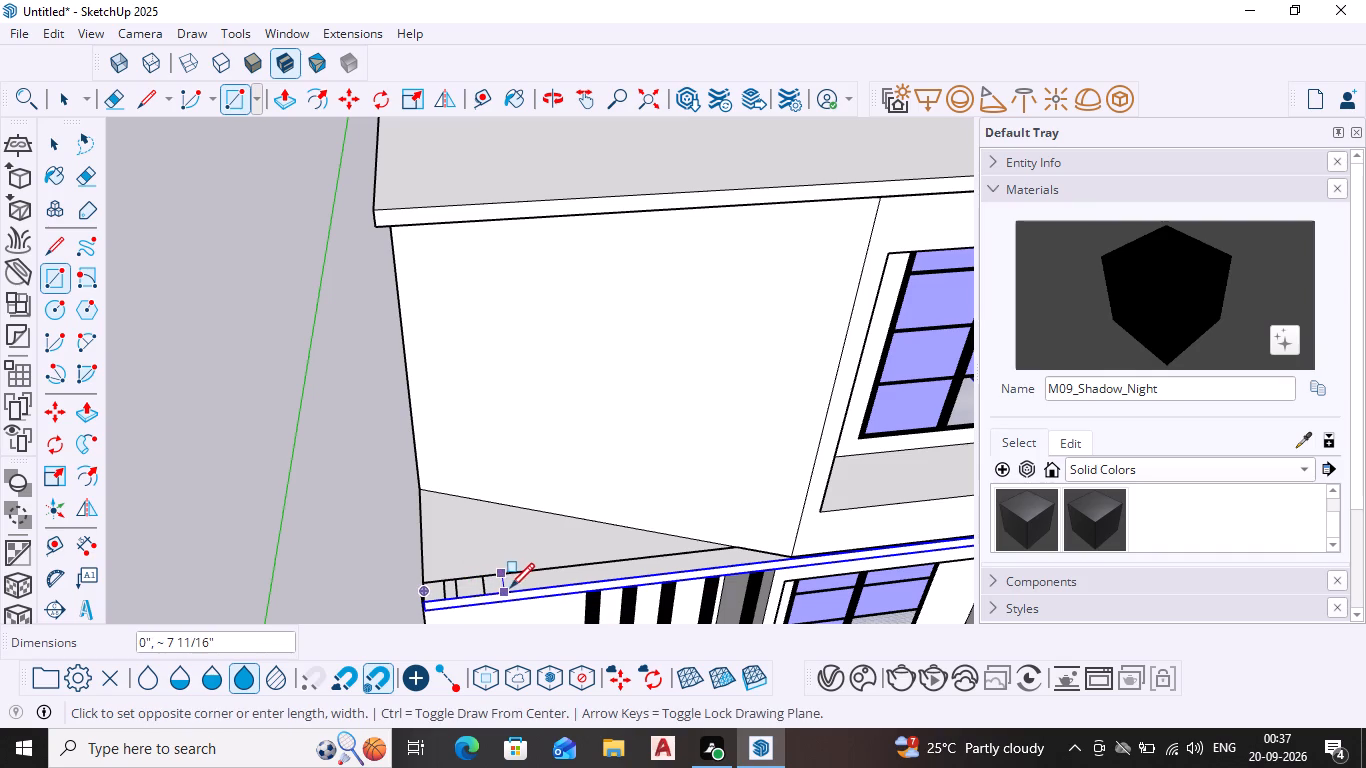
left_click(523, 590)
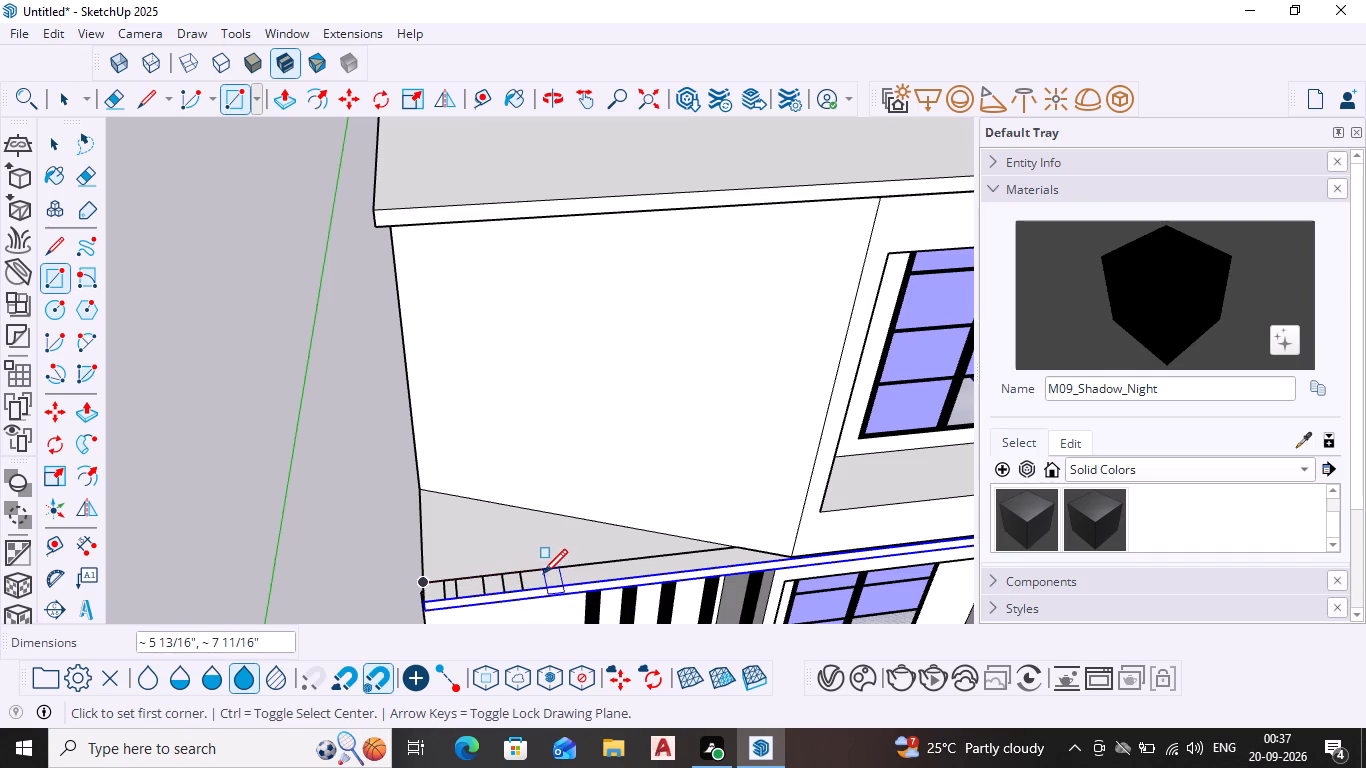
left_click(542, 575)
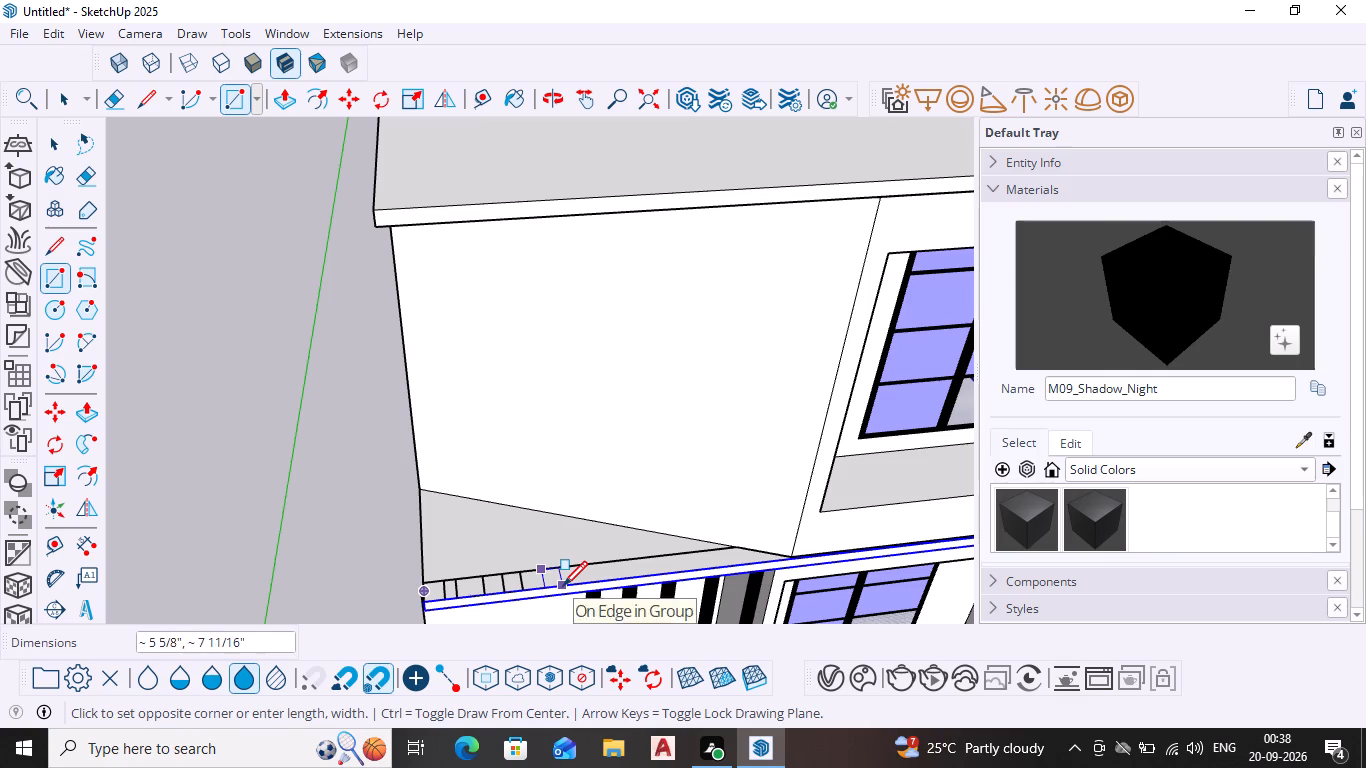
left_click(564, 588)
left_click(585, 569)
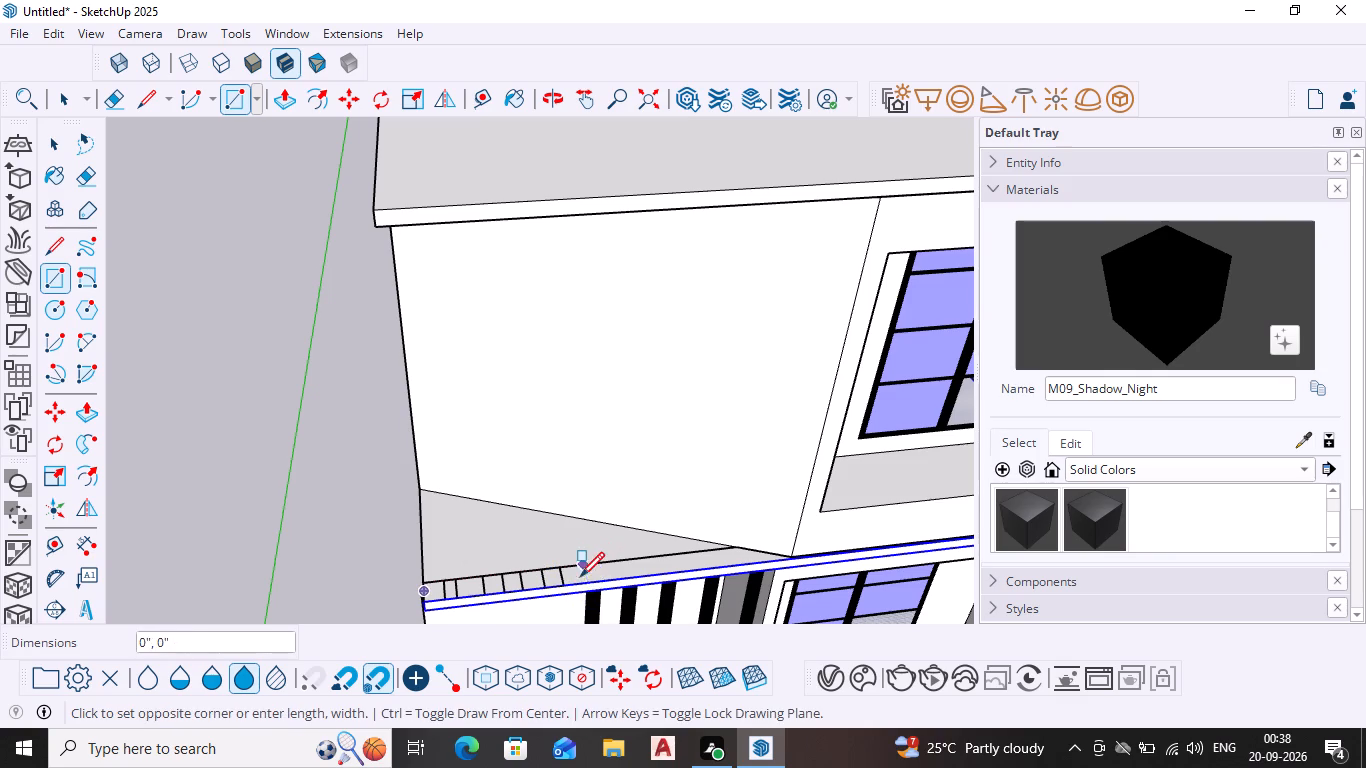
left_click(605, 581)
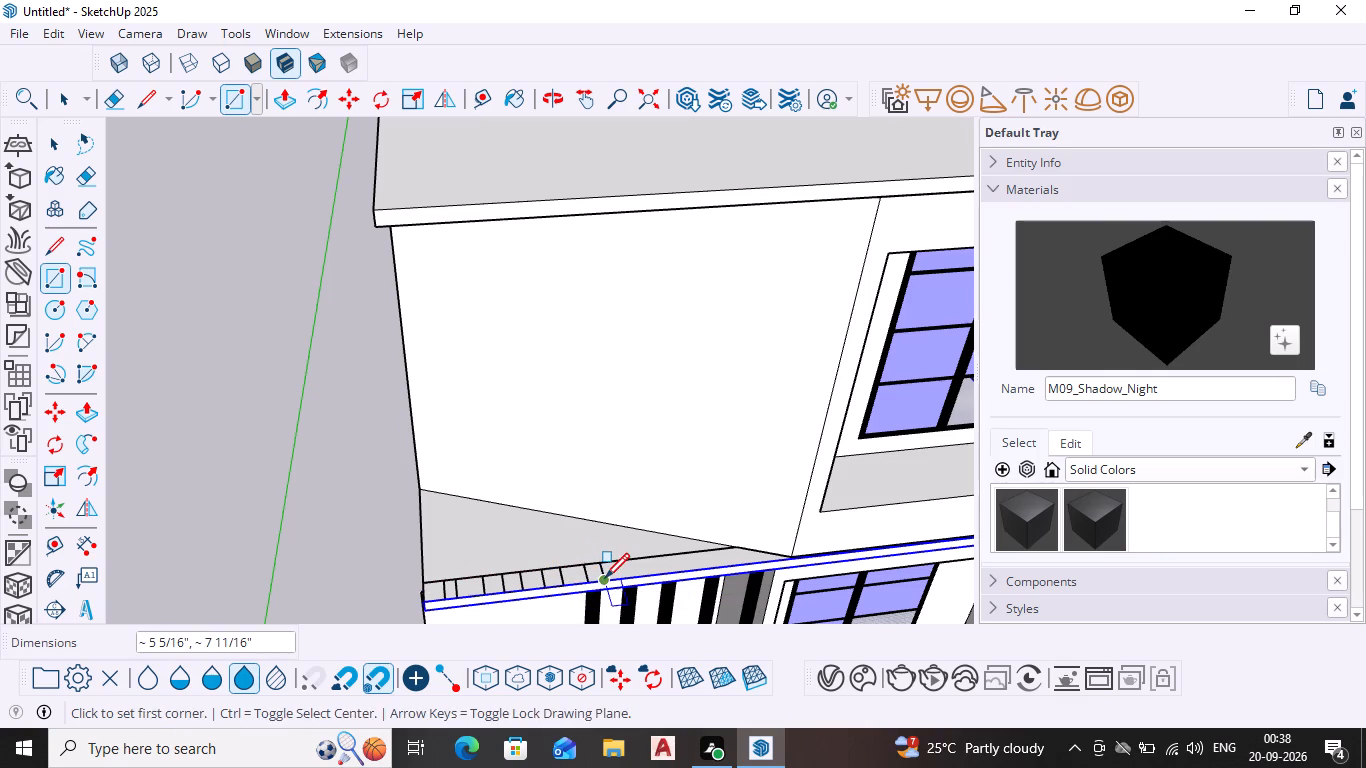
key("space")
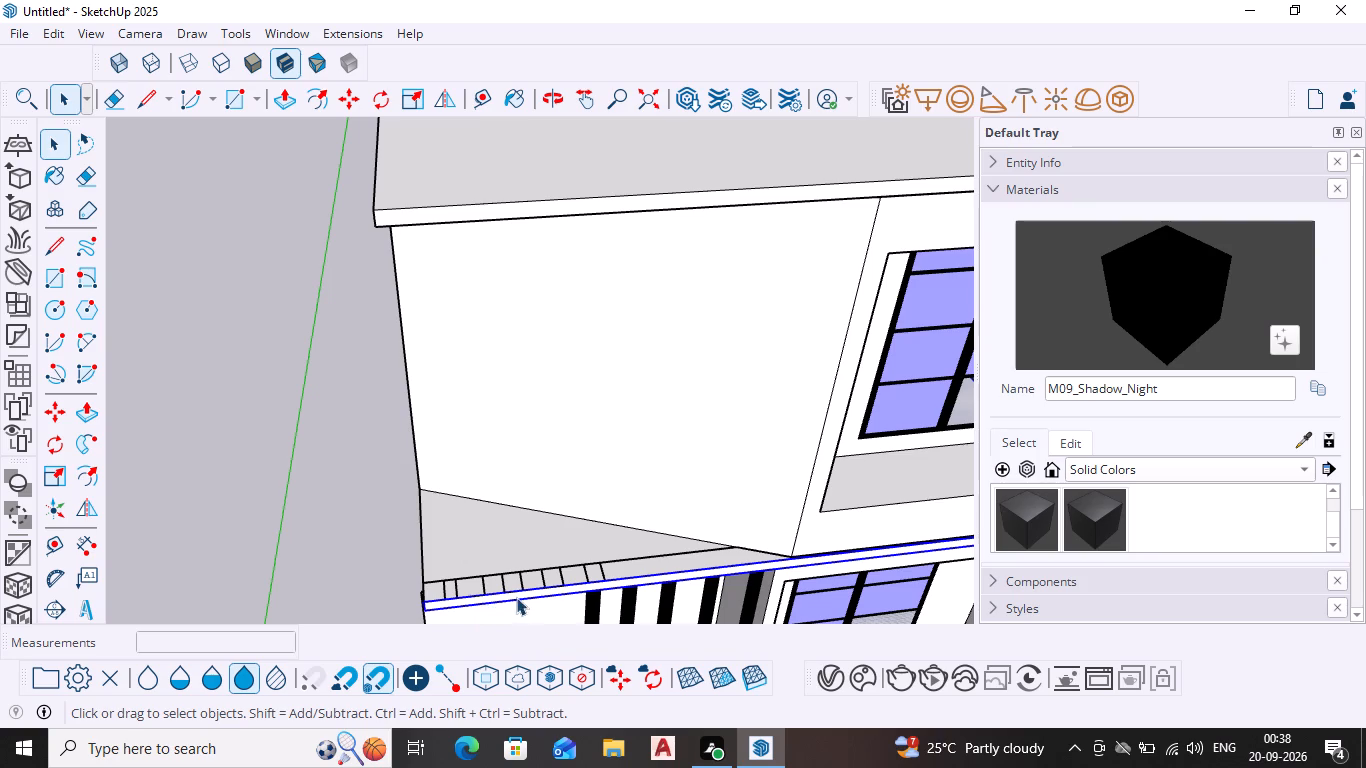
Push/Pull the corner rectangle up about 10' 7/16" to the roof slab to form a post.
left_click(433, 584)
left_click(434, 590)
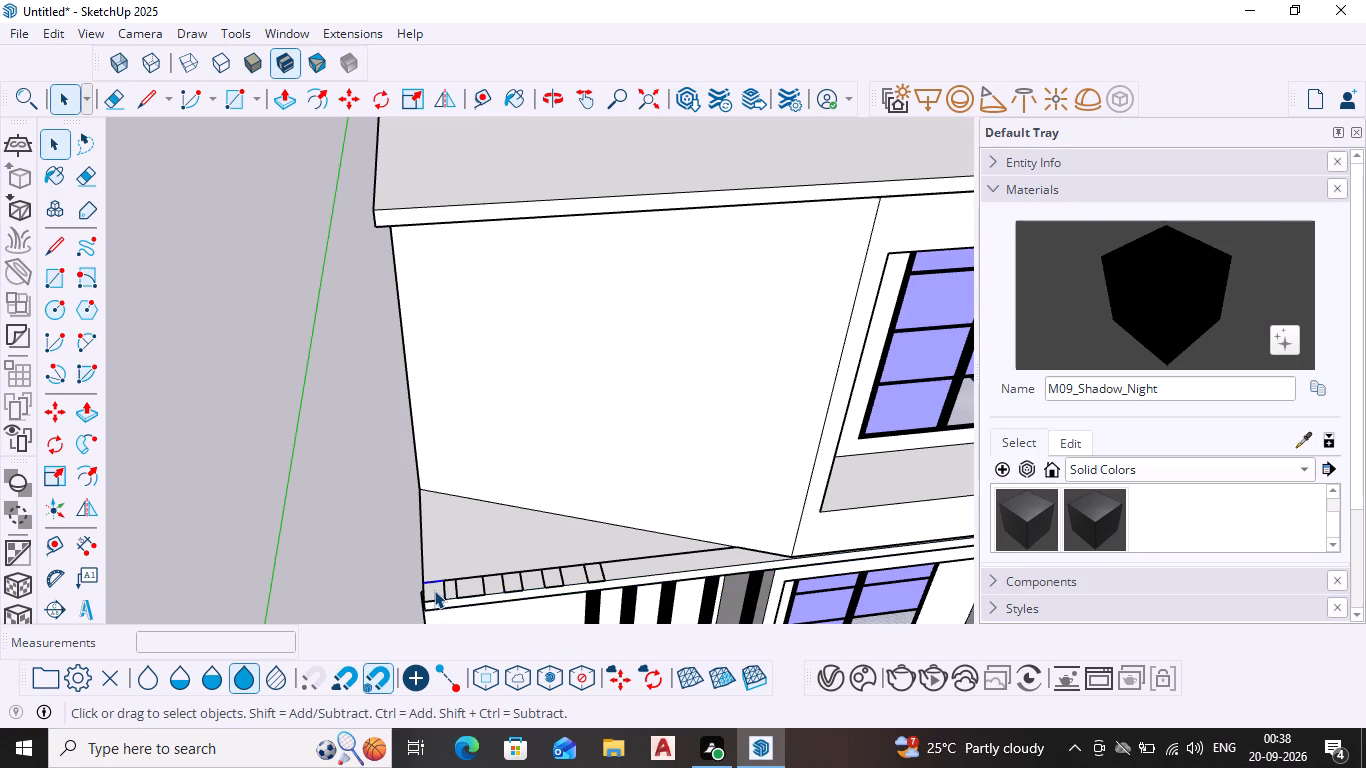
double_click(434, 590)
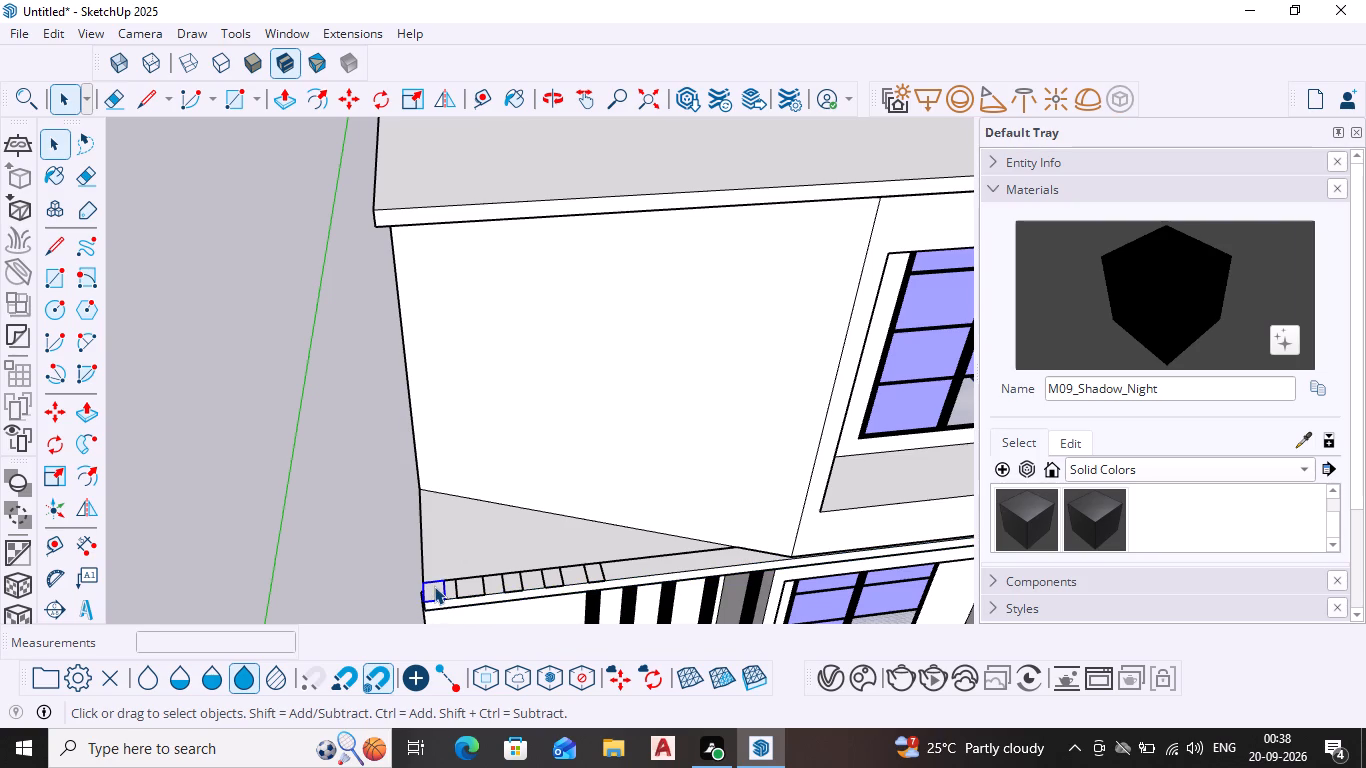
key("p")
key("Return")
left_click(434, 586)
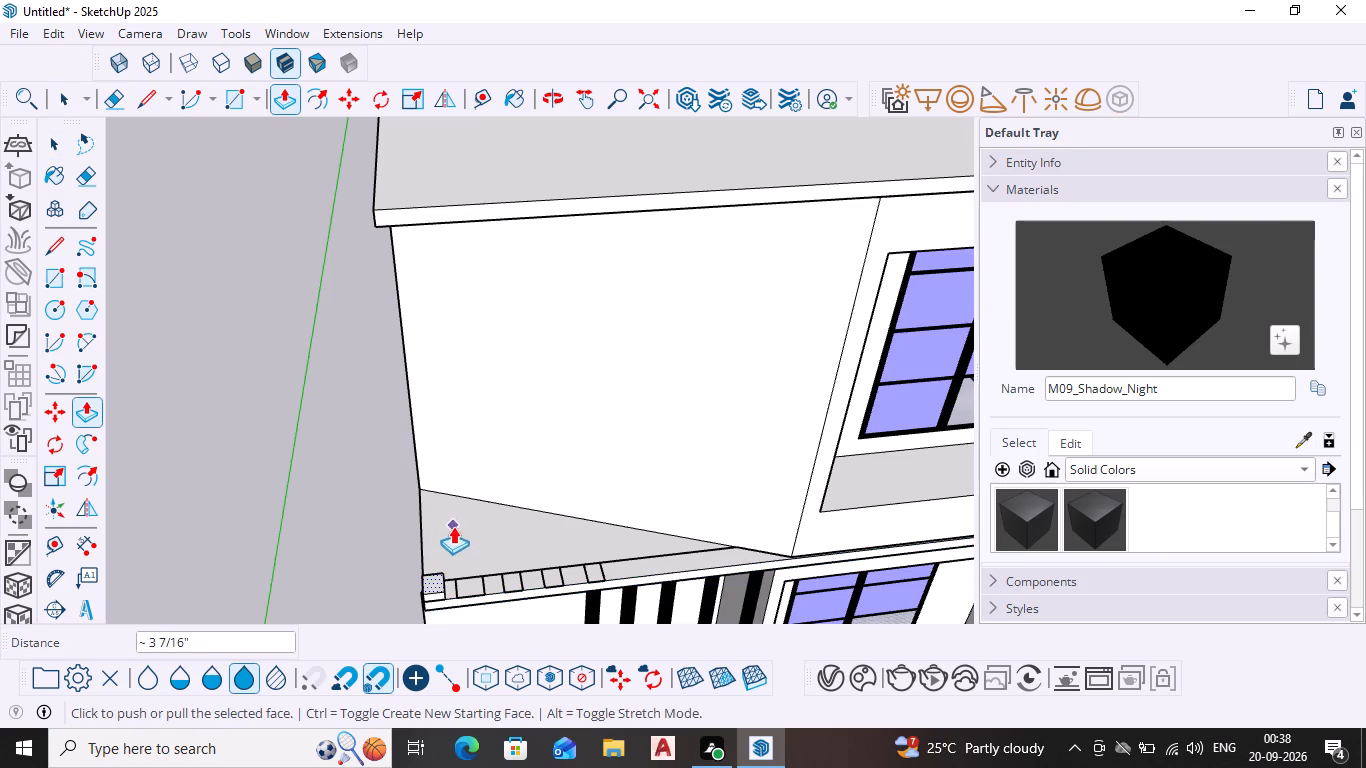
left_click_drag(434, 575, 438, 204)
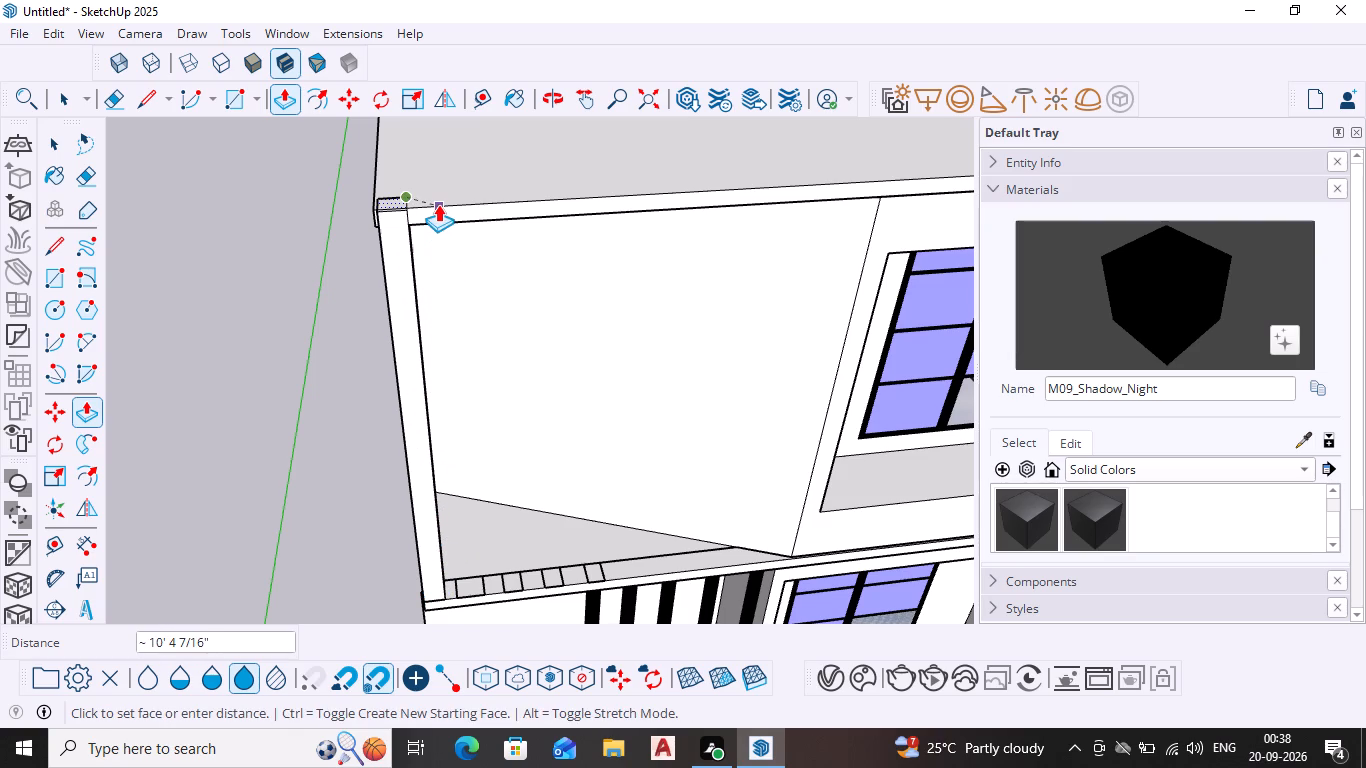
left_click_drag(438, 204, 431, 212)
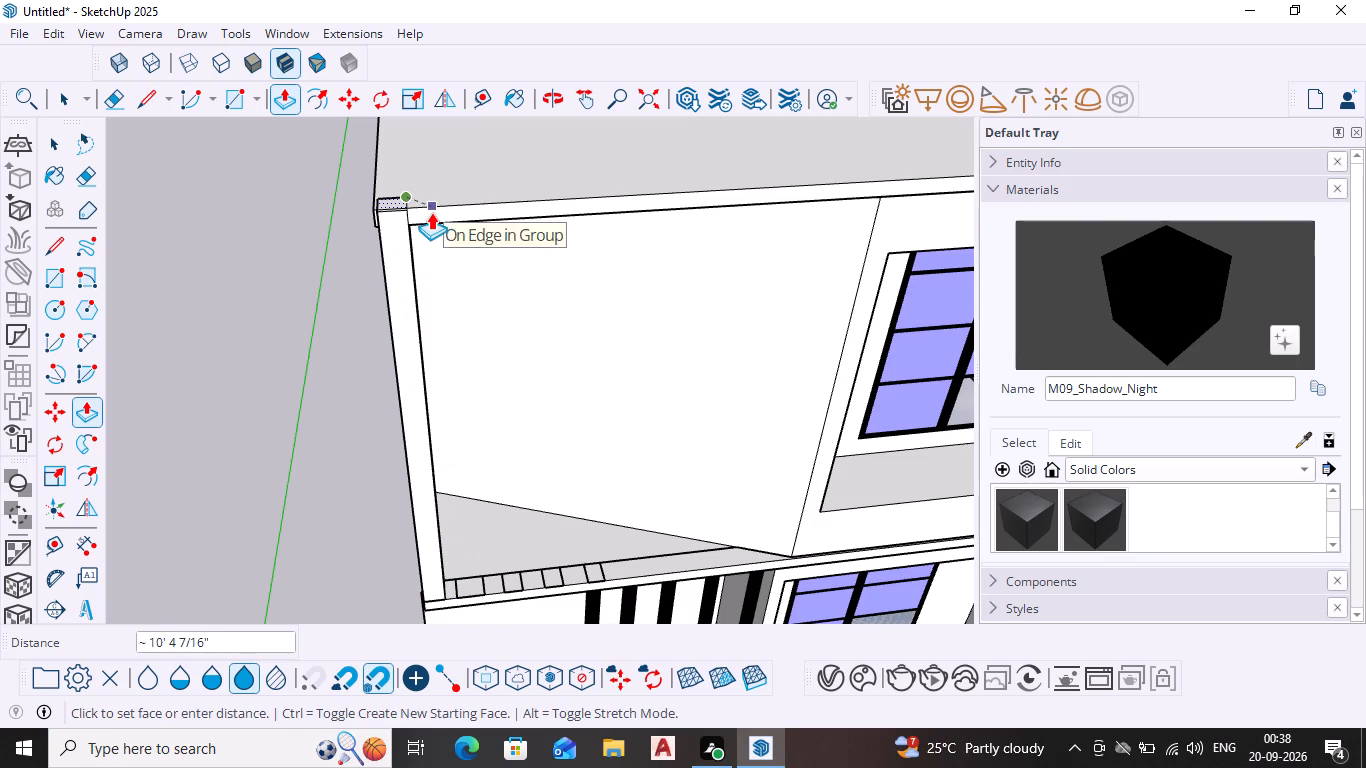
left_click_drag(431, 212, 428, 218)
Push/Pull the second rectangle on the slab strip up 9' 7 13/16" to the roof's underside as another post.
middle_click_drag(418, 246, 414, 219)
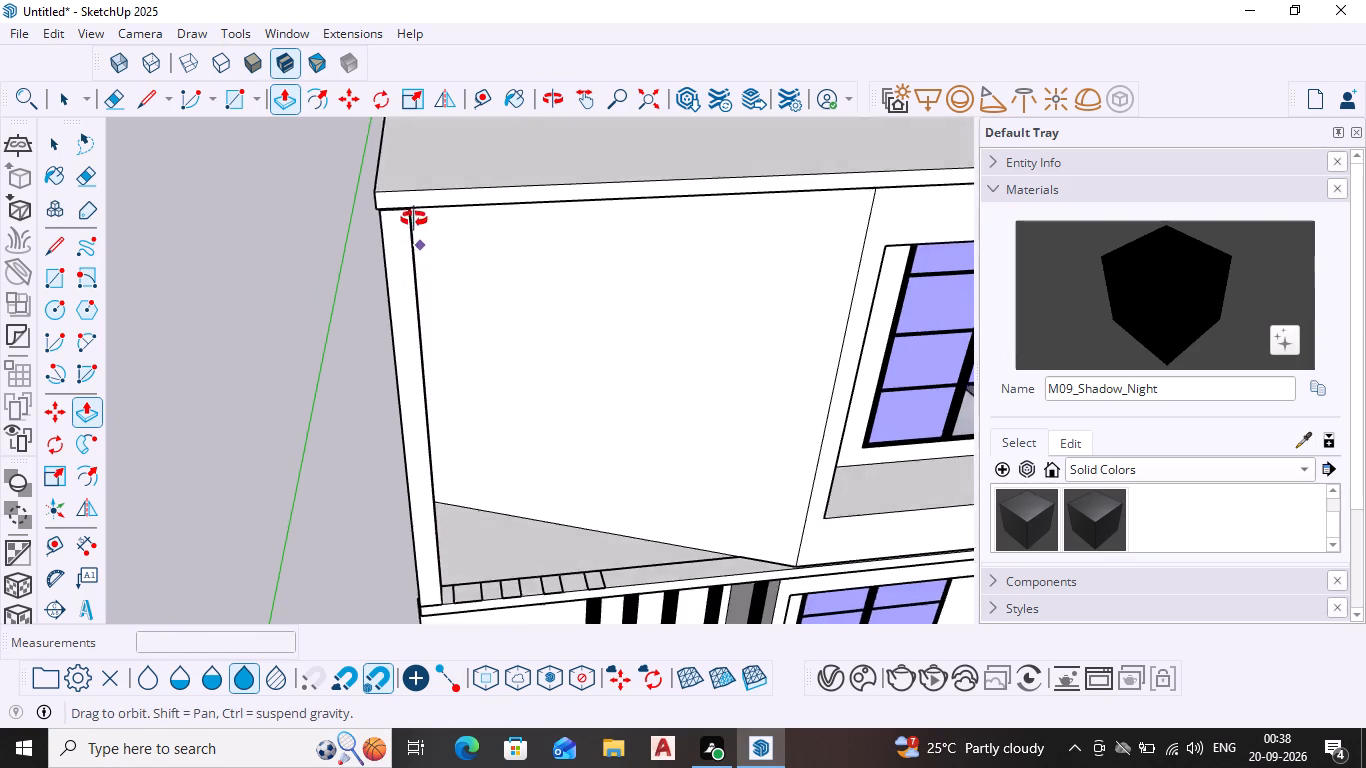
middle_click_drag(414, 219, 416, 156)
middle_click_drag(412, 155, 417, 63)
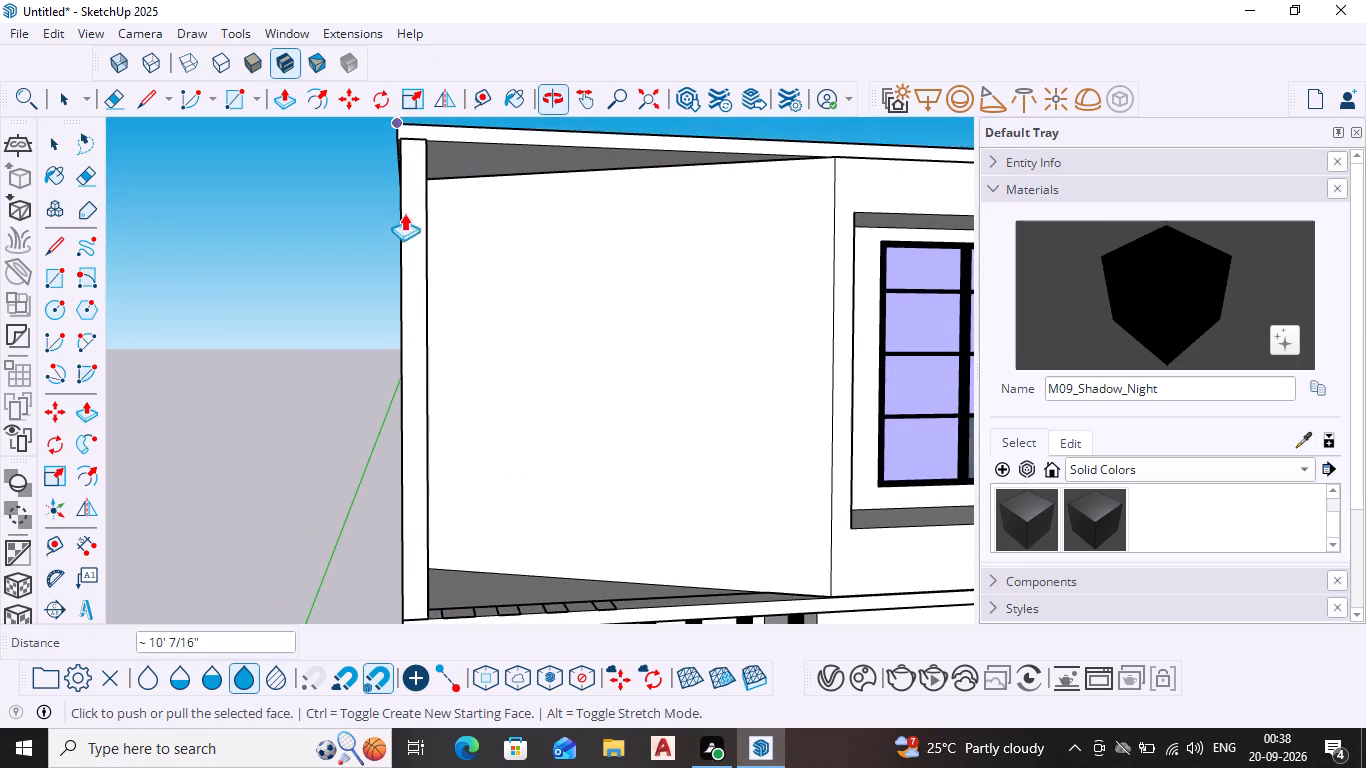
scroll(424, 337, "down", 3)
scroll(473, 519, "down", 1)
middle_click_drag(472, 520, 507, 571)
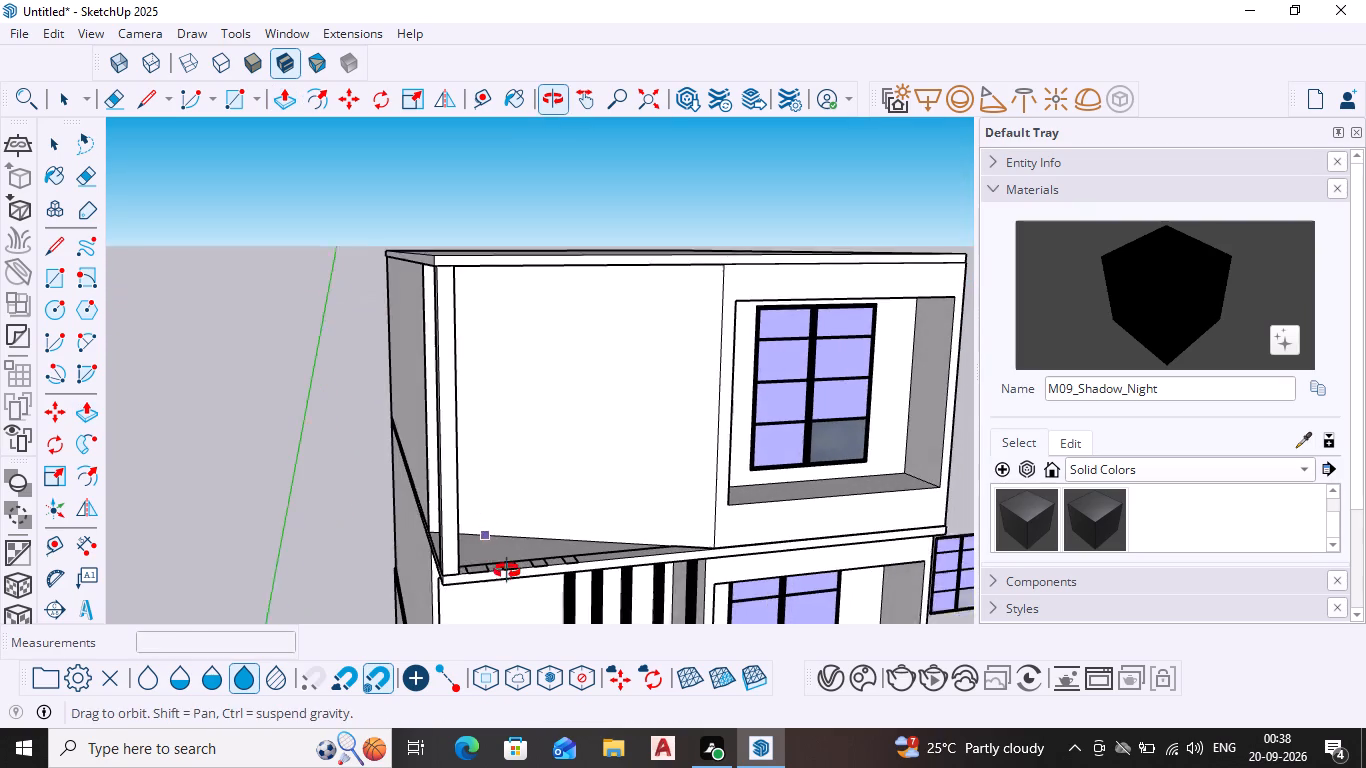
middle_click_drag(507, 571, 507, 573)
scroll(481, 563, "up", 4)
key("space")
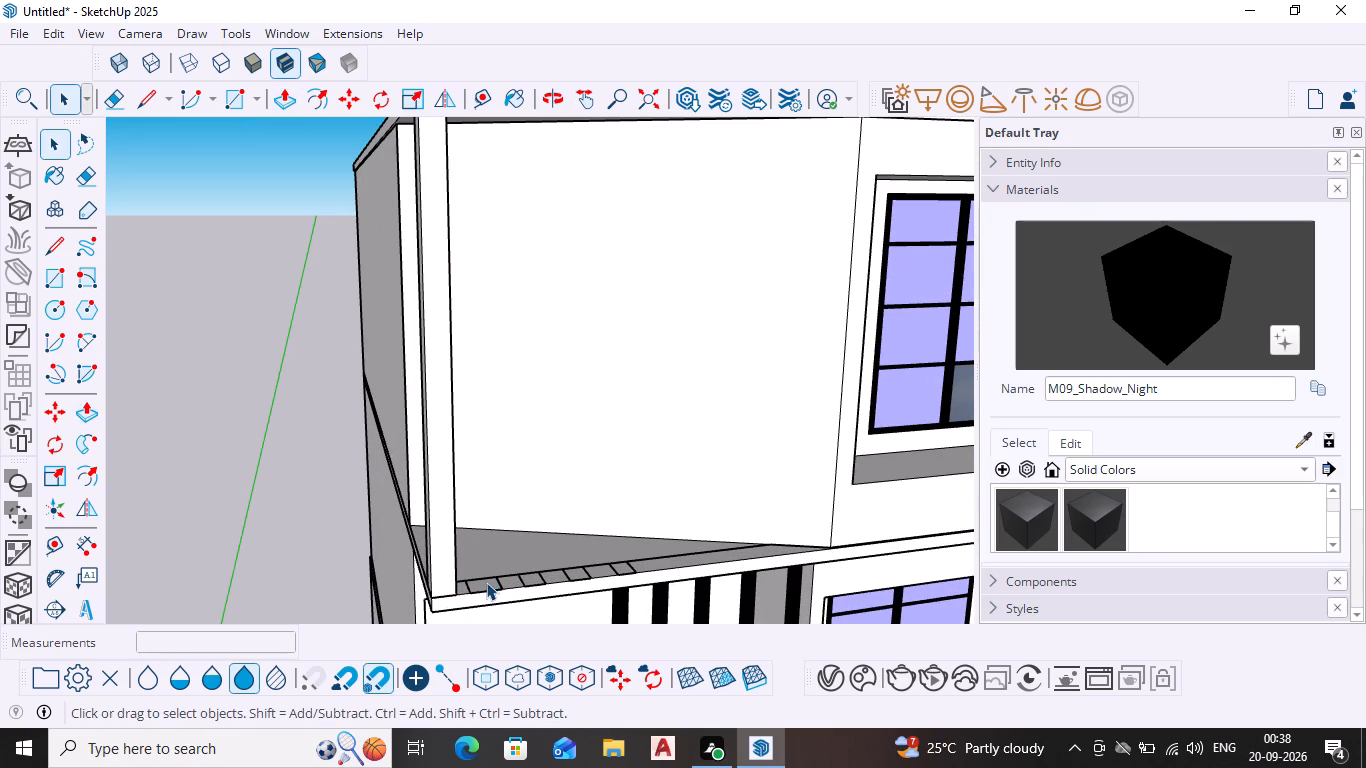
left_click(486, 584)
left_click(484, 585)
scroll(488, 575, "down", 1)
middle_click_drag(452, 580, 330, 567)
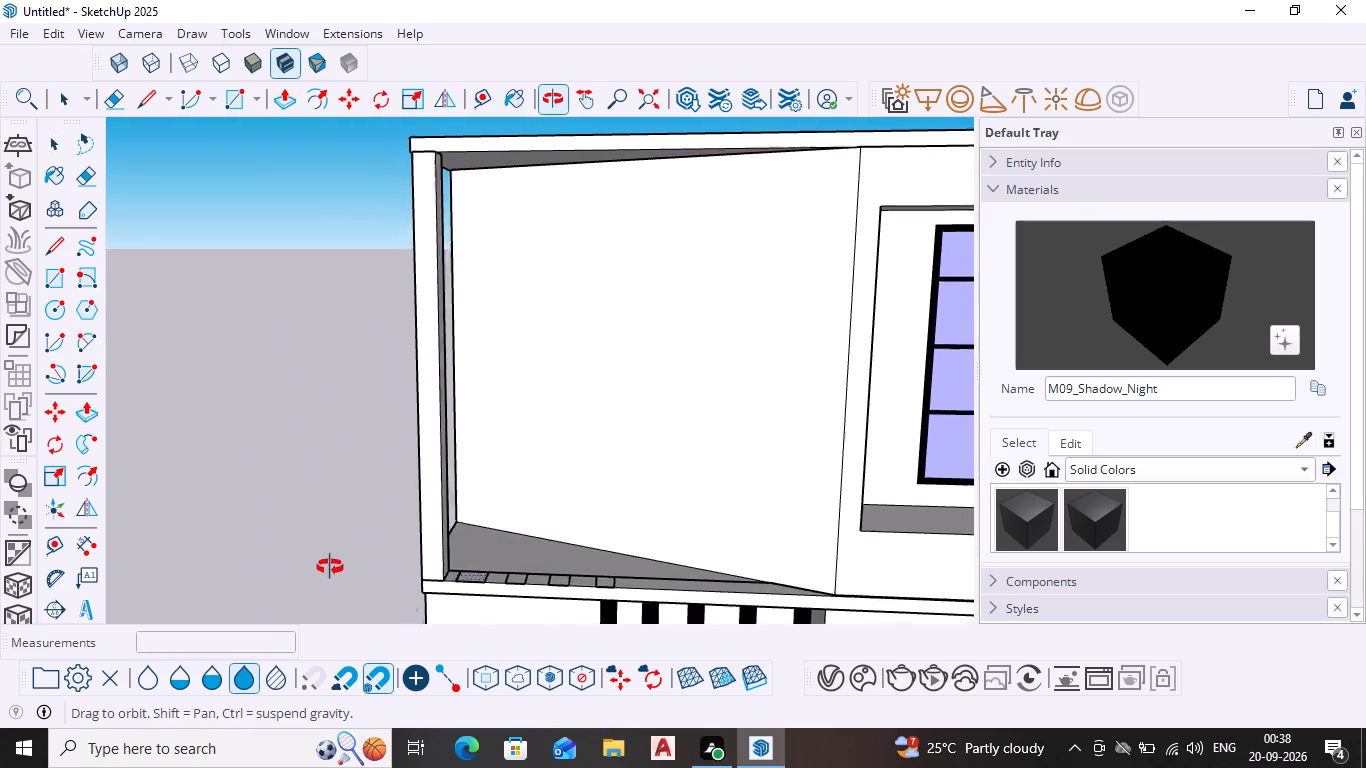
middle_click_drag(330, 567, 324, 567)
middle_click_drag(446, 530, 367, 637)
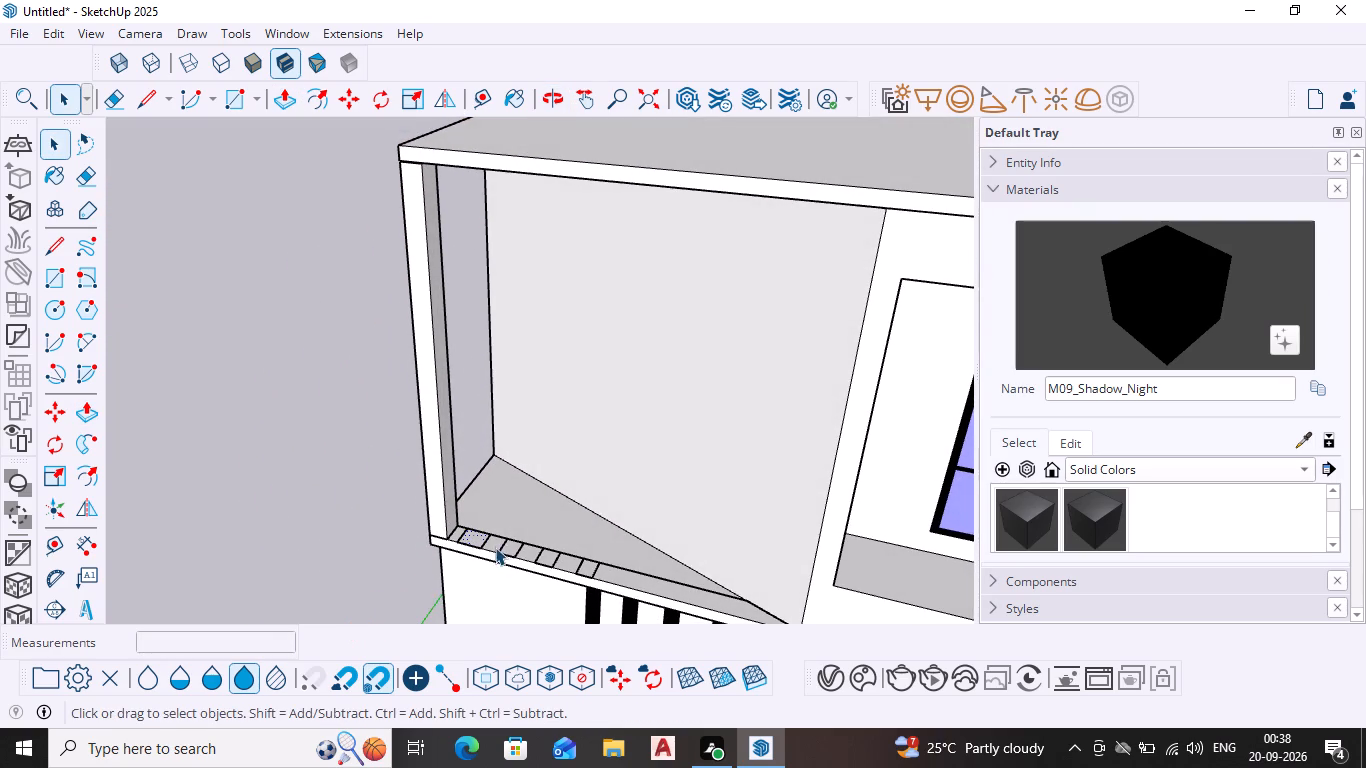
key("p")
left_click_drag(471, 524, 471, 523)
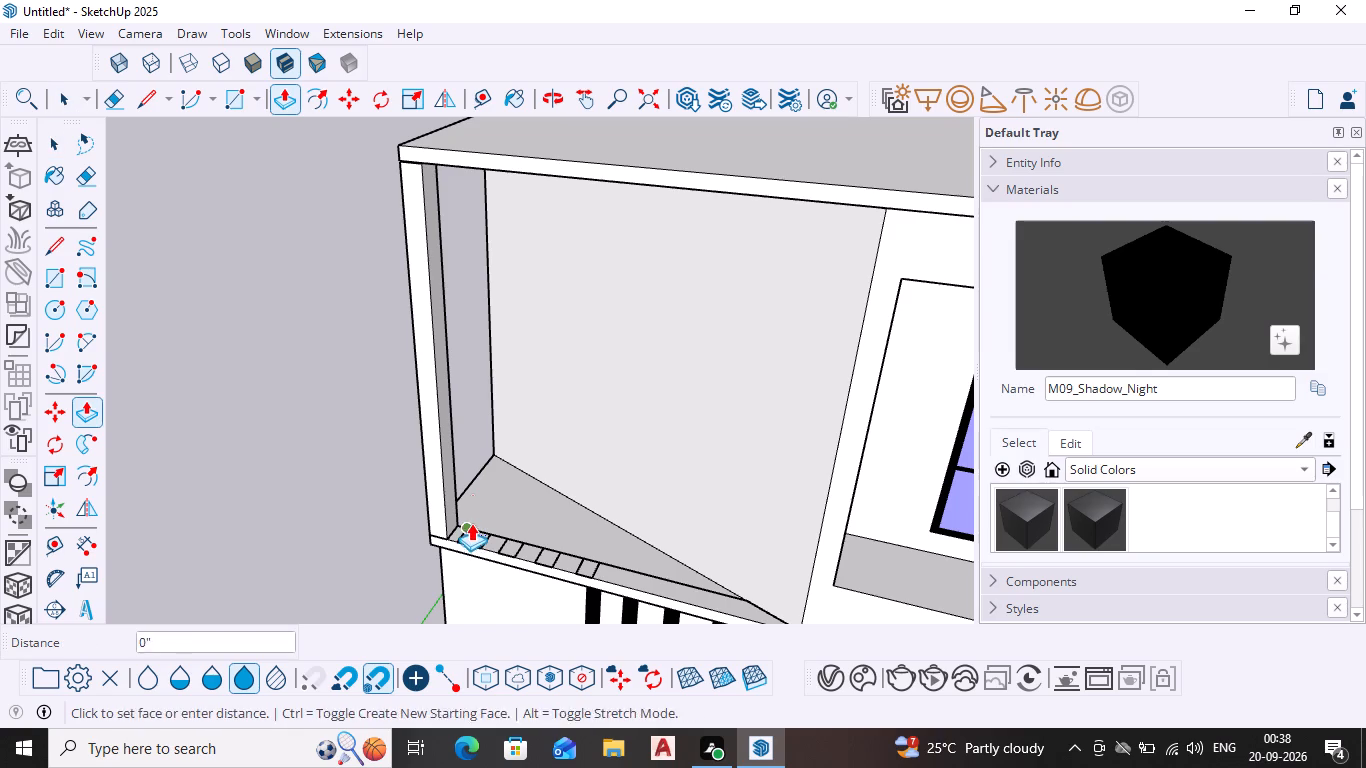
left_click_drag(471, 523, 471, 509)
left_click_drag(468, 504, 482, 235)
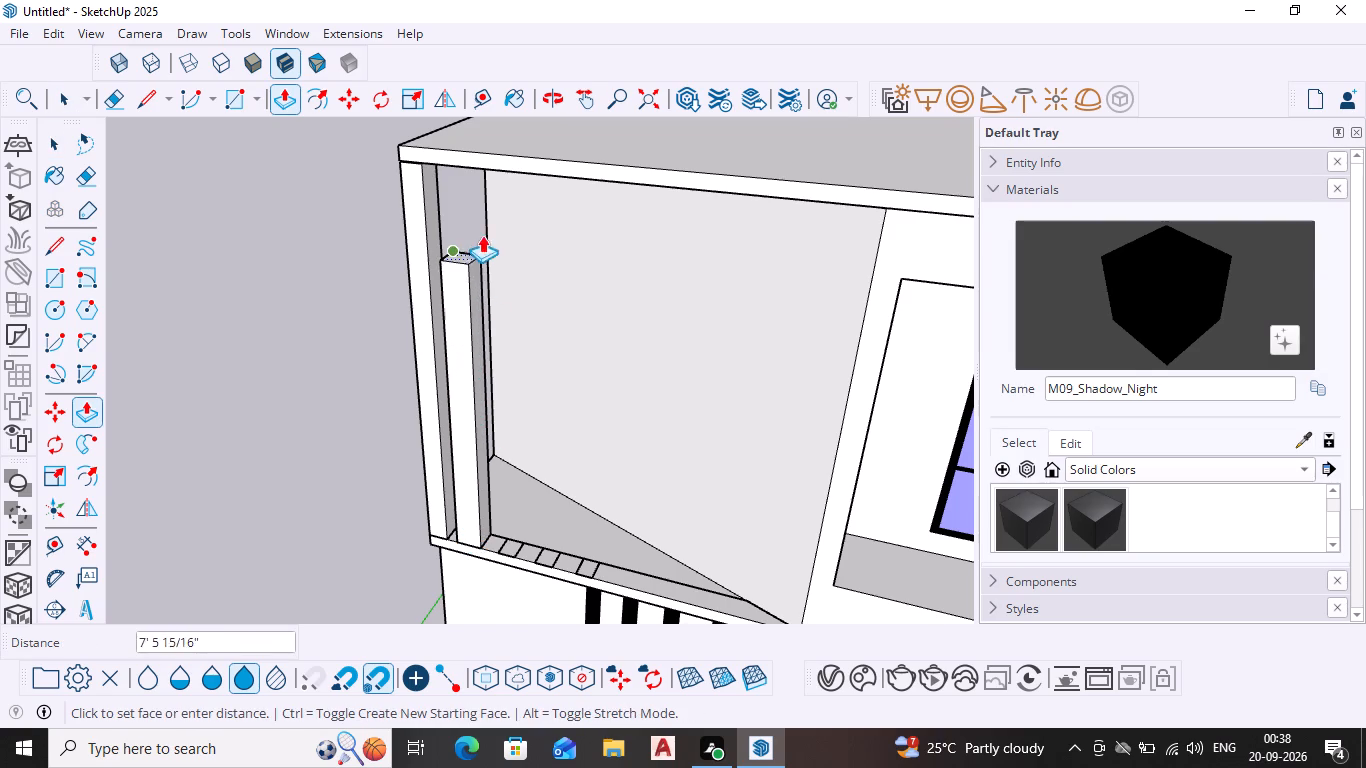
left_click_drag(482, 235, 482, 164)
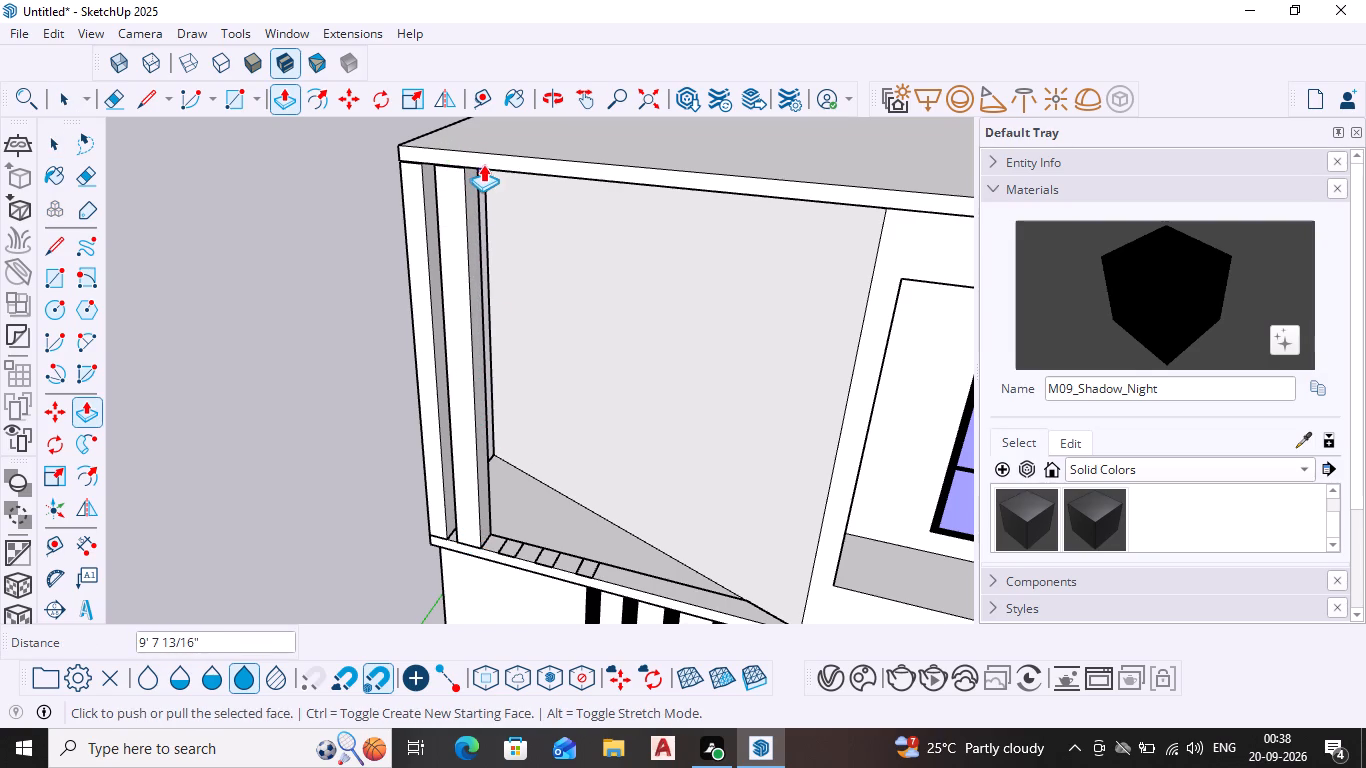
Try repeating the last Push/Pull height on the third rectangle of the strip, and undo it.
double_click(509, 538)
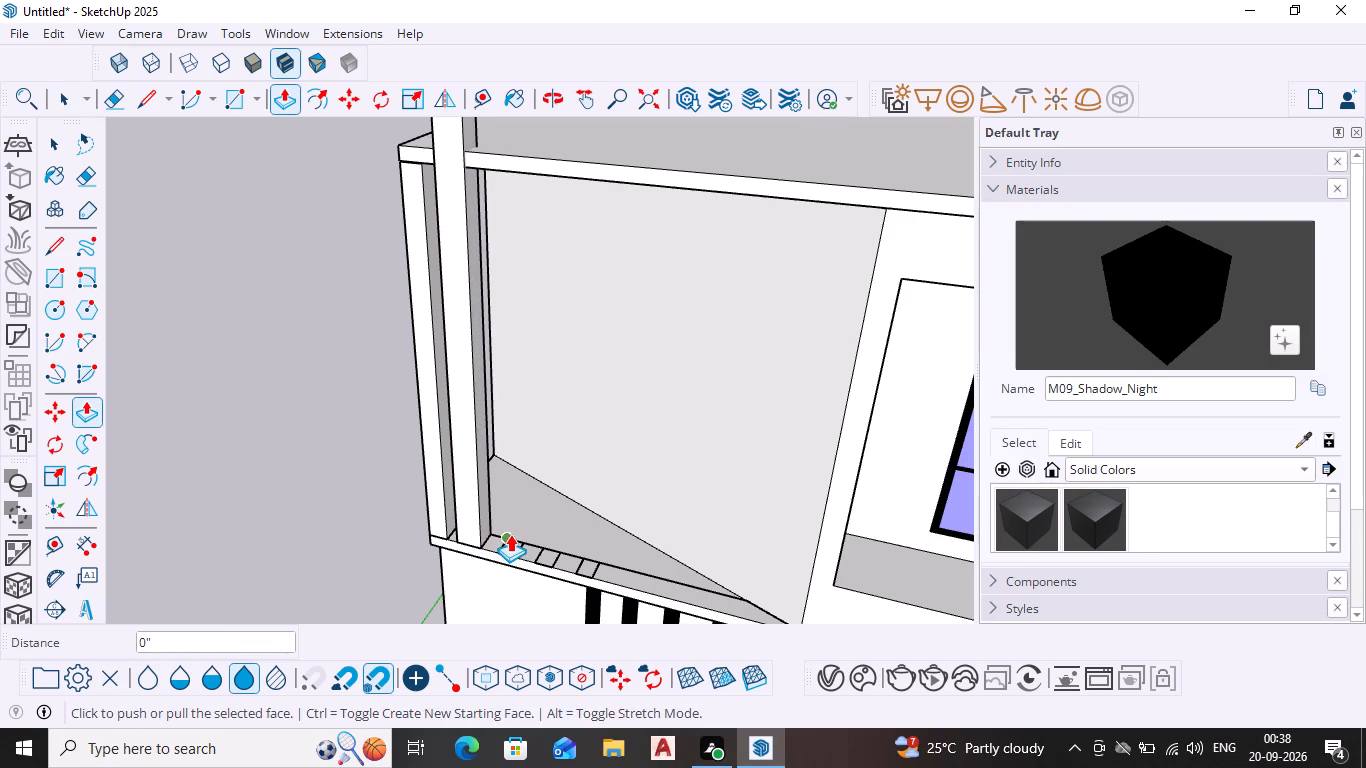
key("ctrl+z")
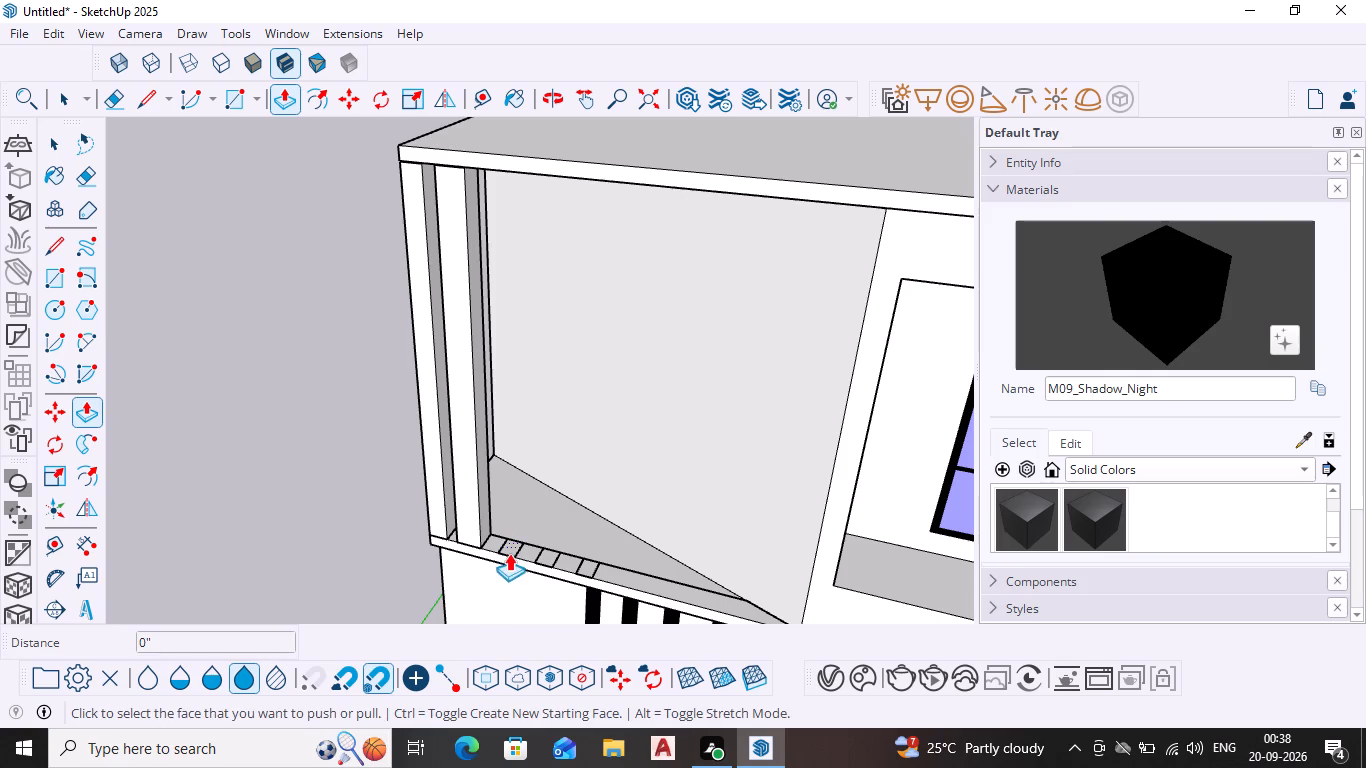
Push/Pull the third rectangle on the slab strip up about 10' 3 7/8" to the roof as a post.
scroll(516, 541, "up", 3)
key("space")
left_click(508, 548)
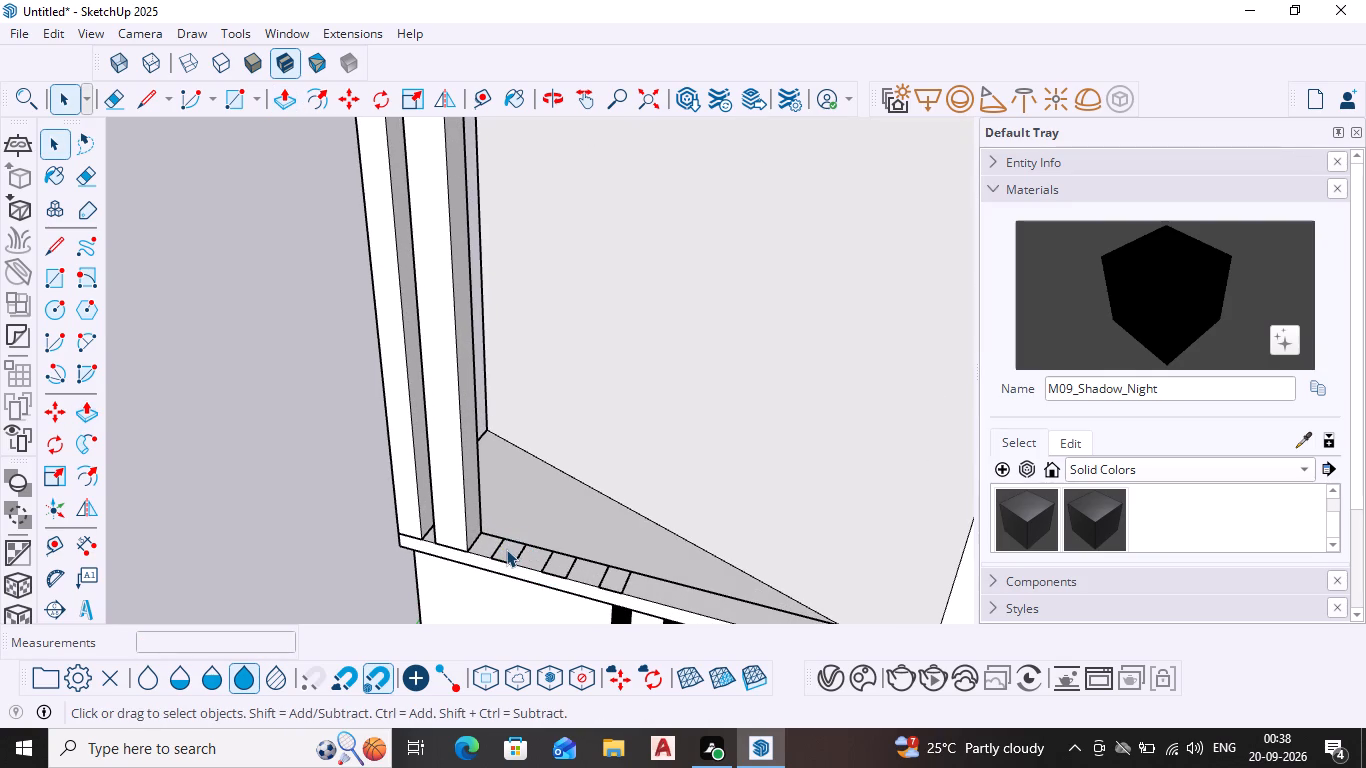
left_click(506, 549)
double_click(507, 550)
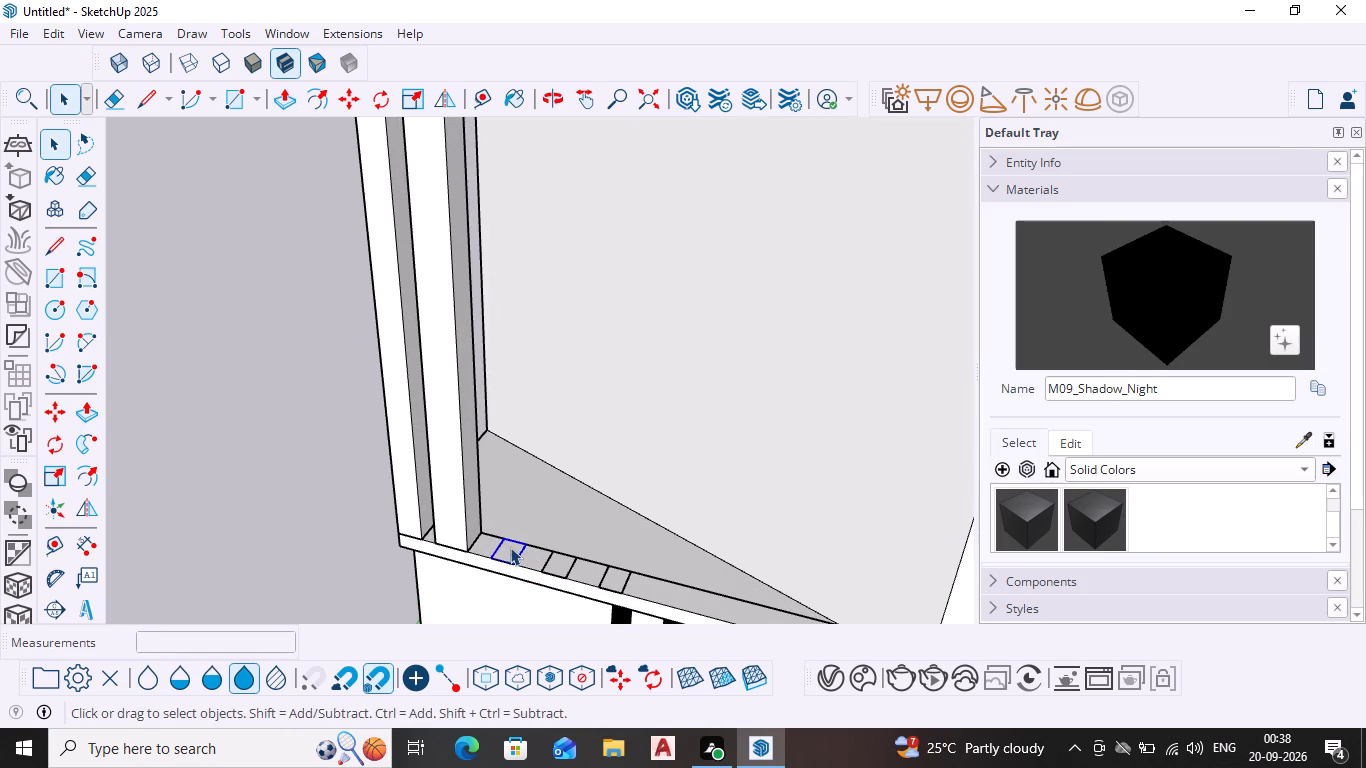
key("p")
left_click(509, 542)
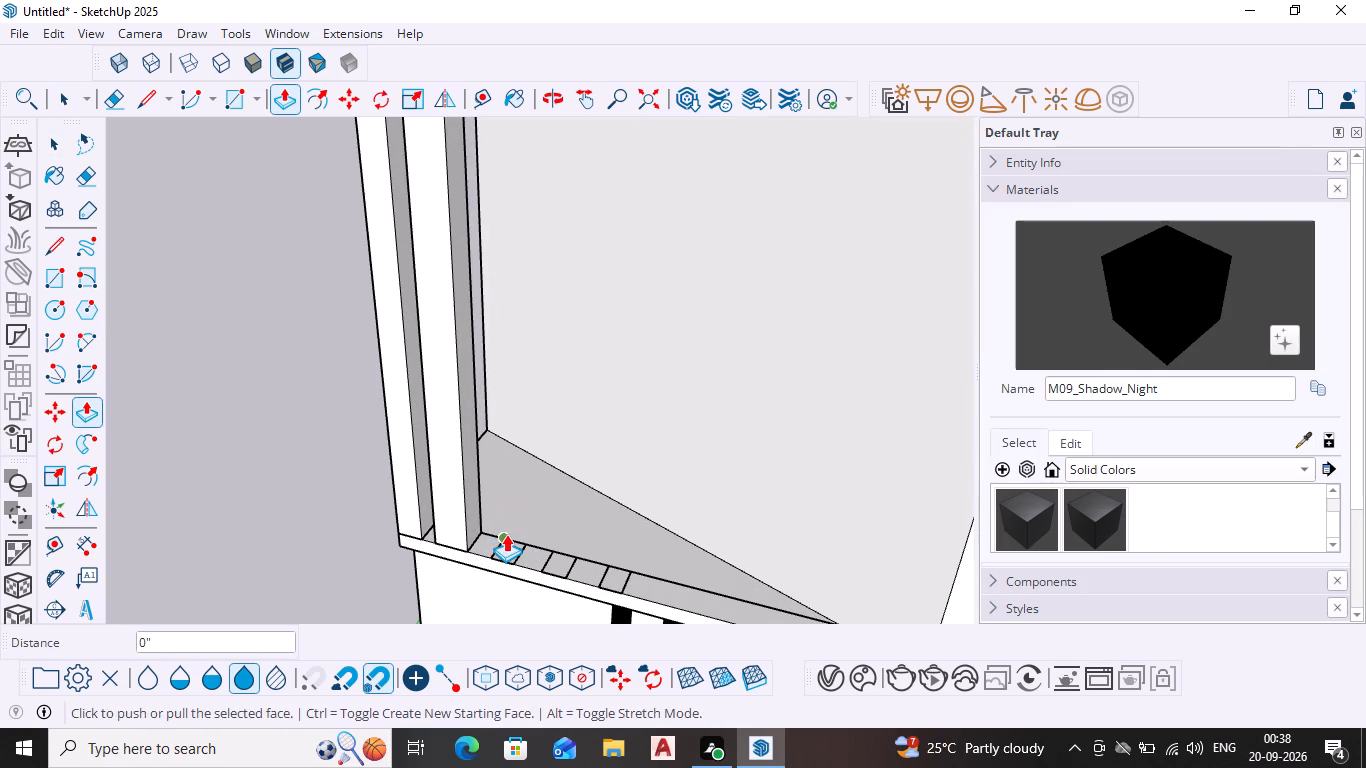
left_click_drag(506, 534, 520, 335)
scroll(510, 337, "down", 7)
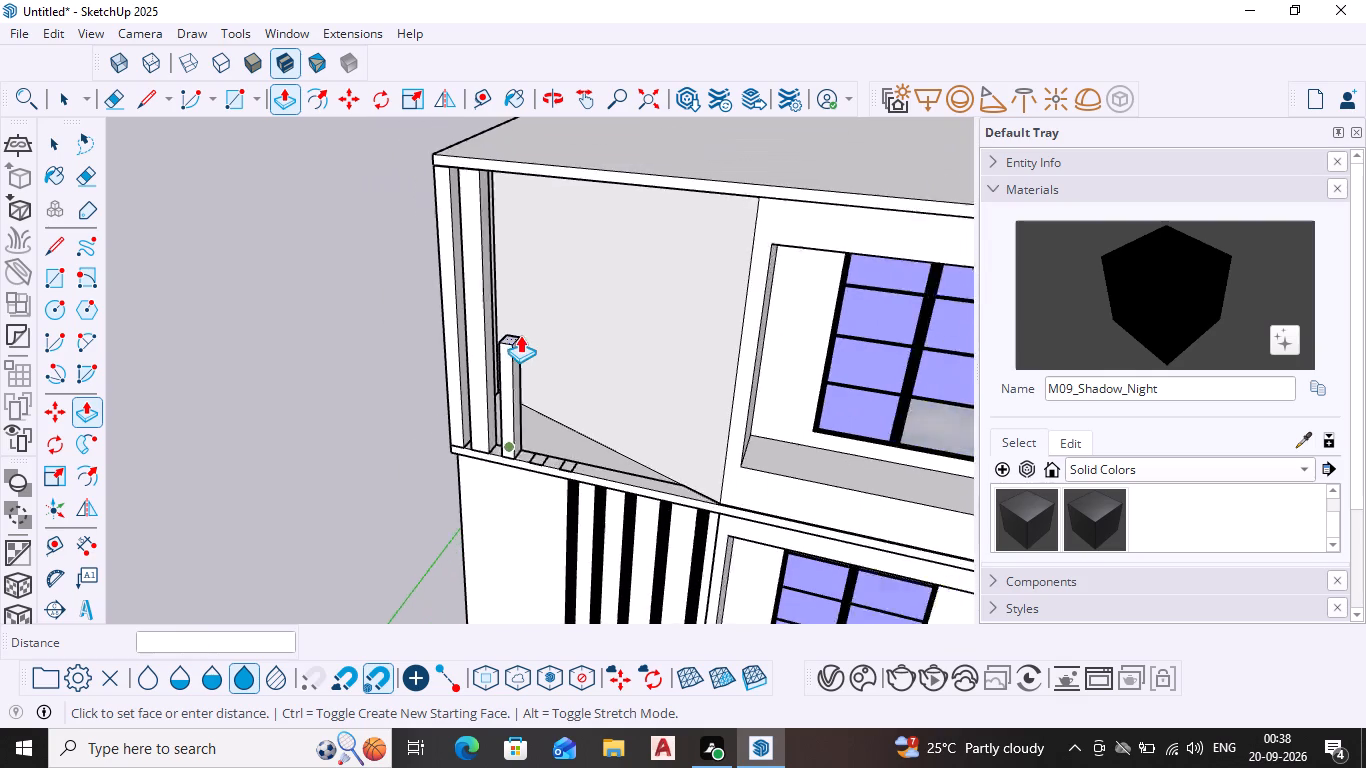
scroll(520, 335, "down", 2)
left_click_drag(520, 335, 528, 207)
scroll(553, 425, "up", 4)
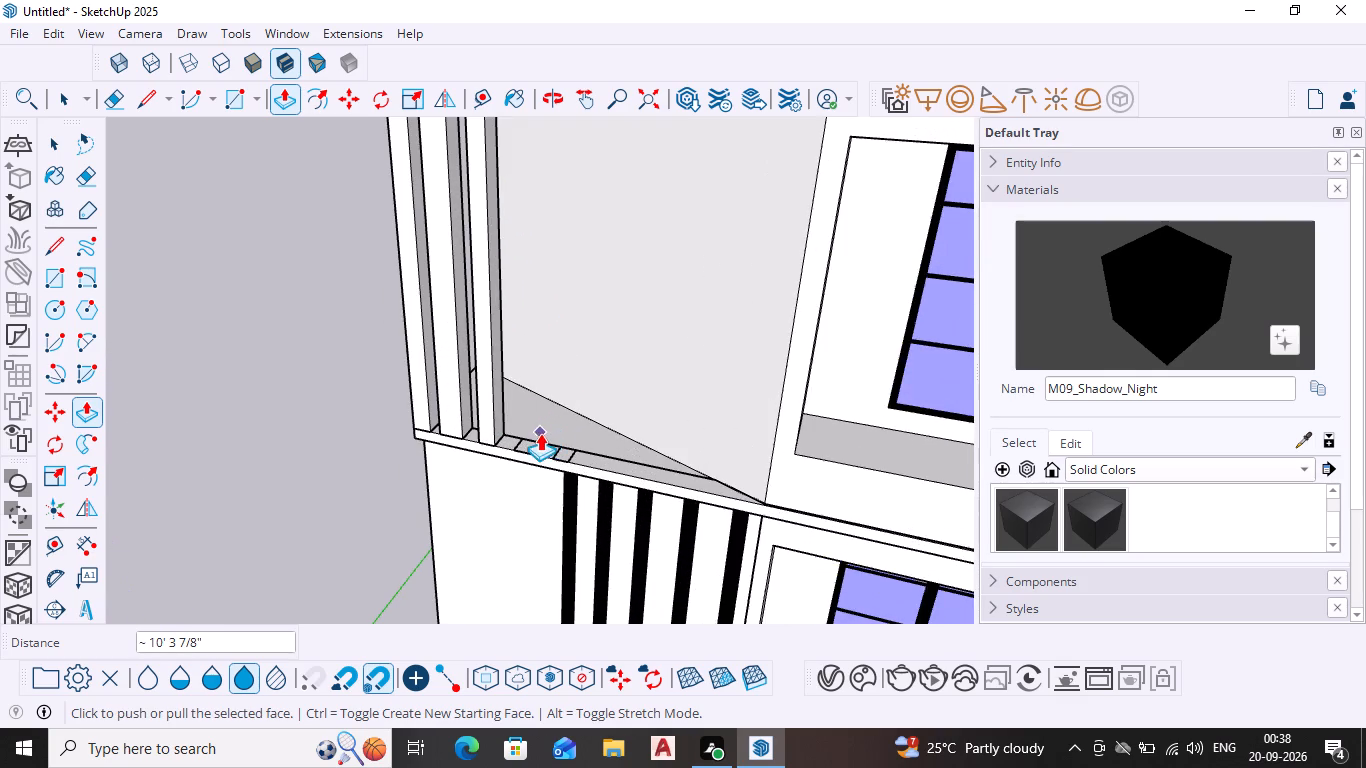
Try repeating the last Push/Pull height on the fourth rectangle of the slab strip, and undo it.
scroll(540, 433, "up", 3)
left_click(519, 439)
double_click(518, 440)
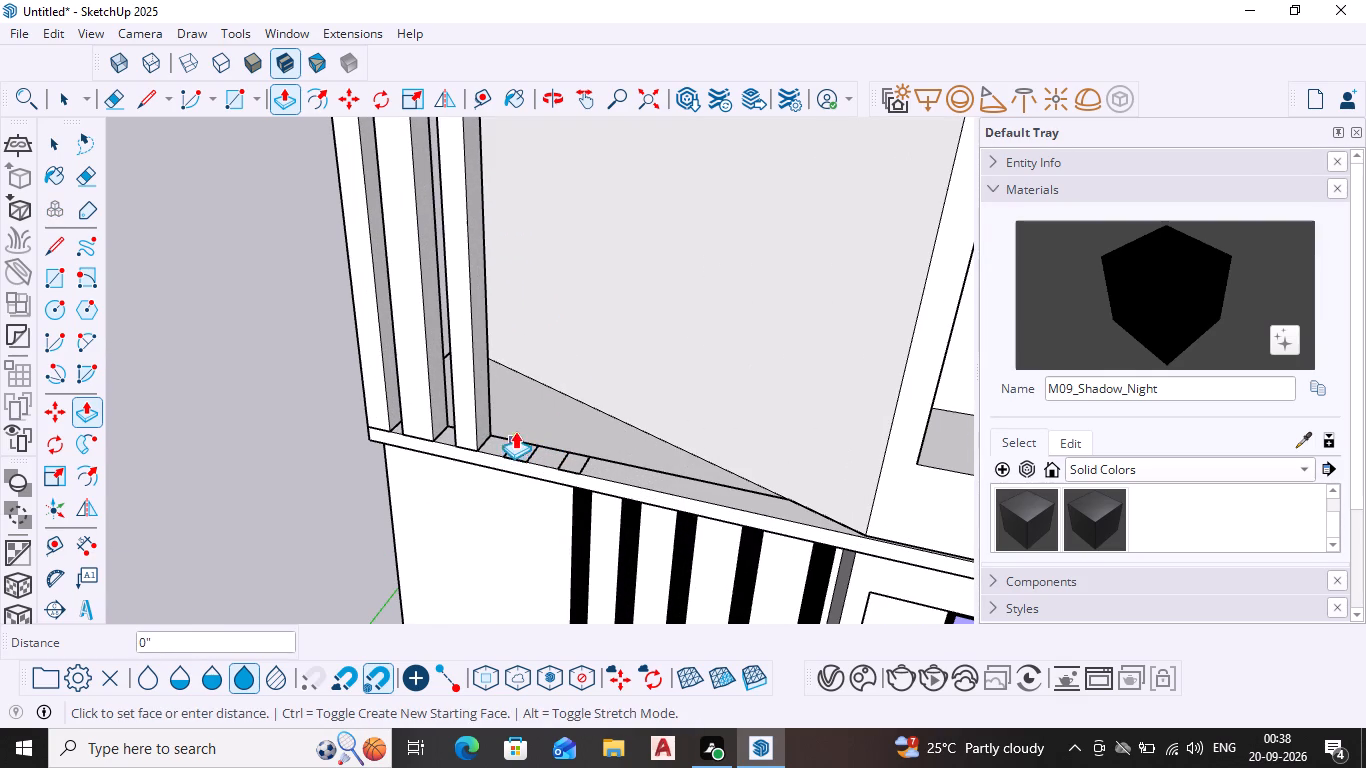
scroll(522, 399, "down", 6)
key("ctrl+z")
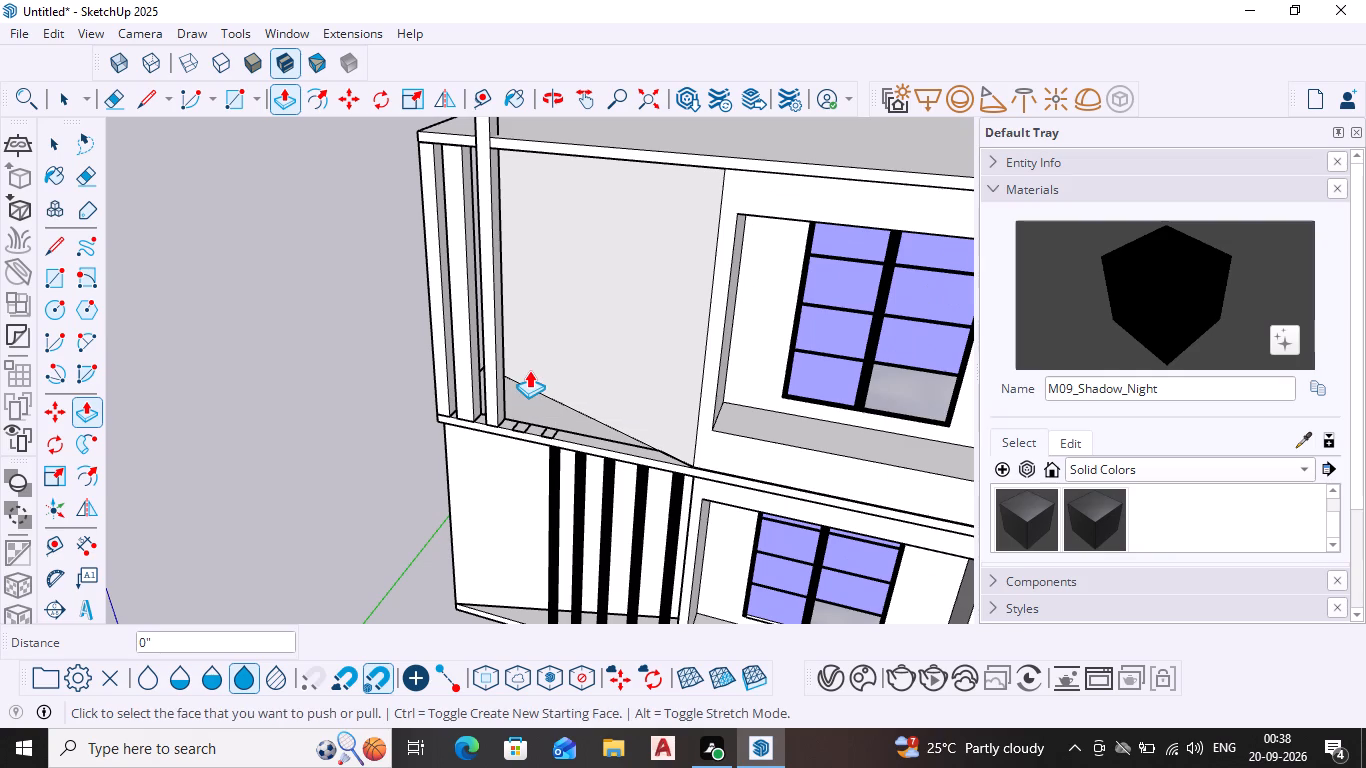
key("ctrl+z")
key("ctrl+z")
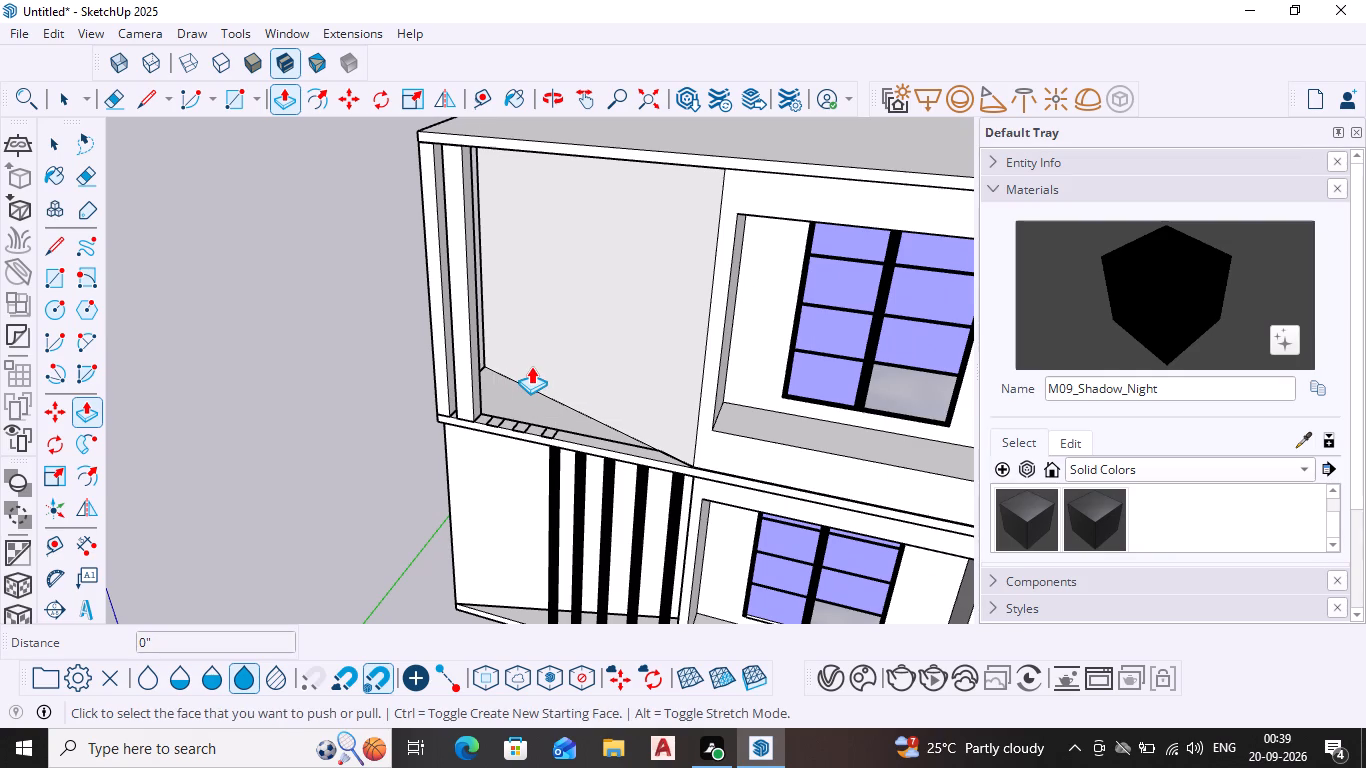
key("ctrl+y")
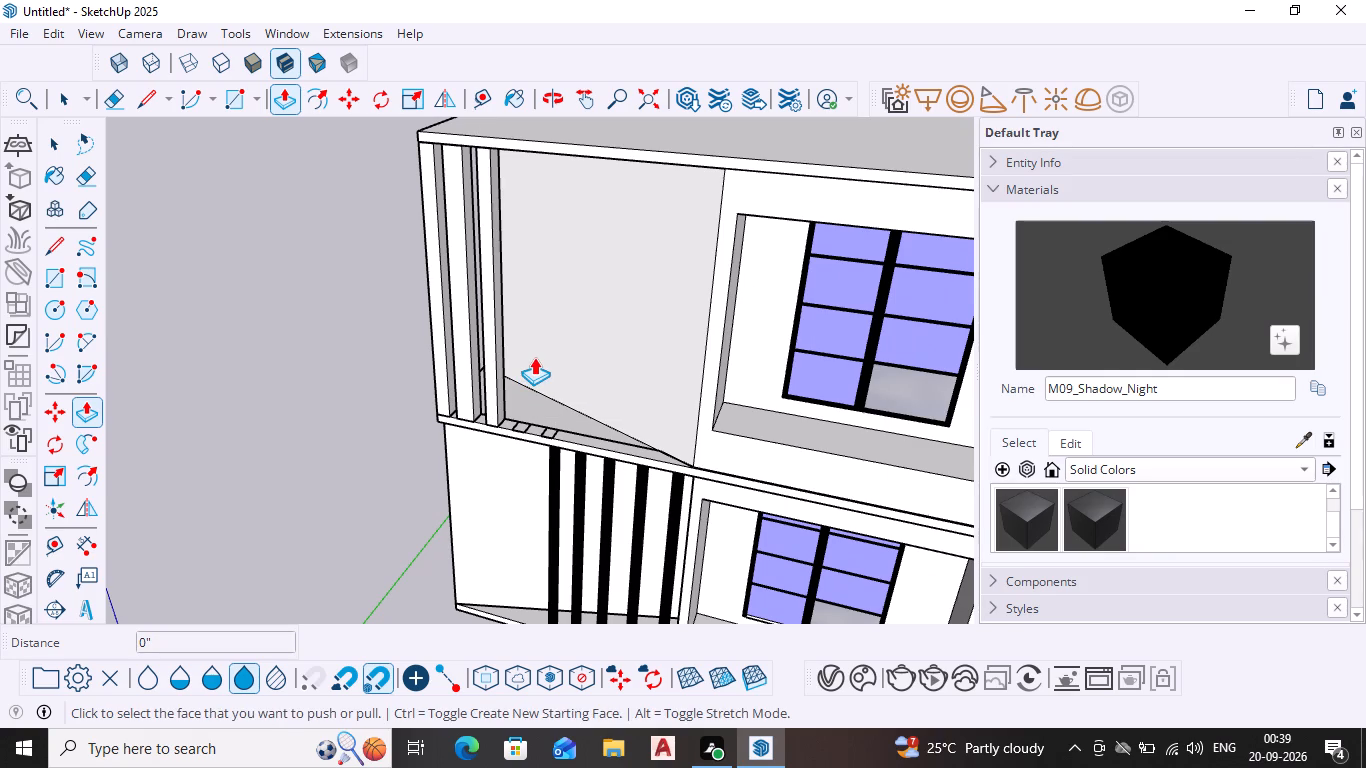
Push/Pull the fourth rectangle on the slab strip up about 10' 3 7/8" to the roof as a post.
middle_click_drag(536, 396, 533, 473)
scroll(516, 449, "up", 9)
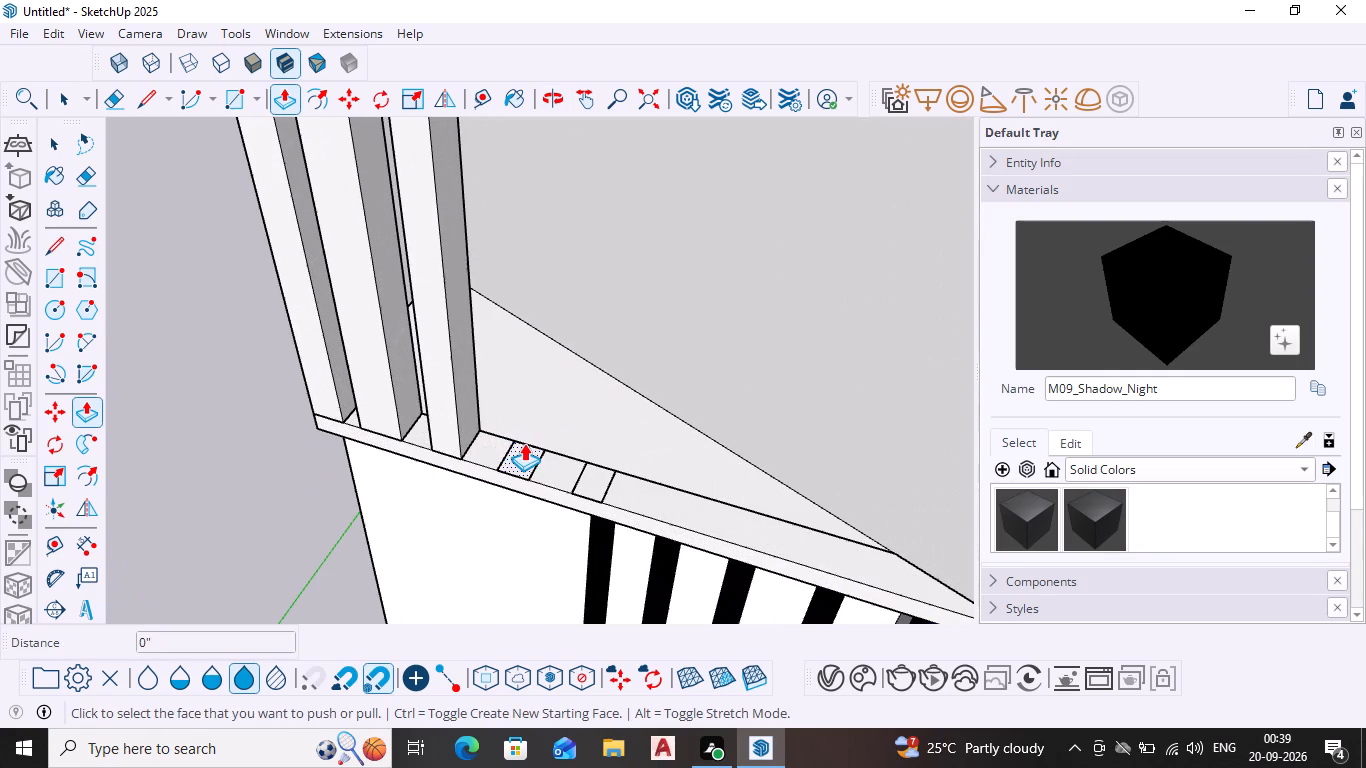
left_click(524, 443)
left_click_drag(520, 450, 516, 364)
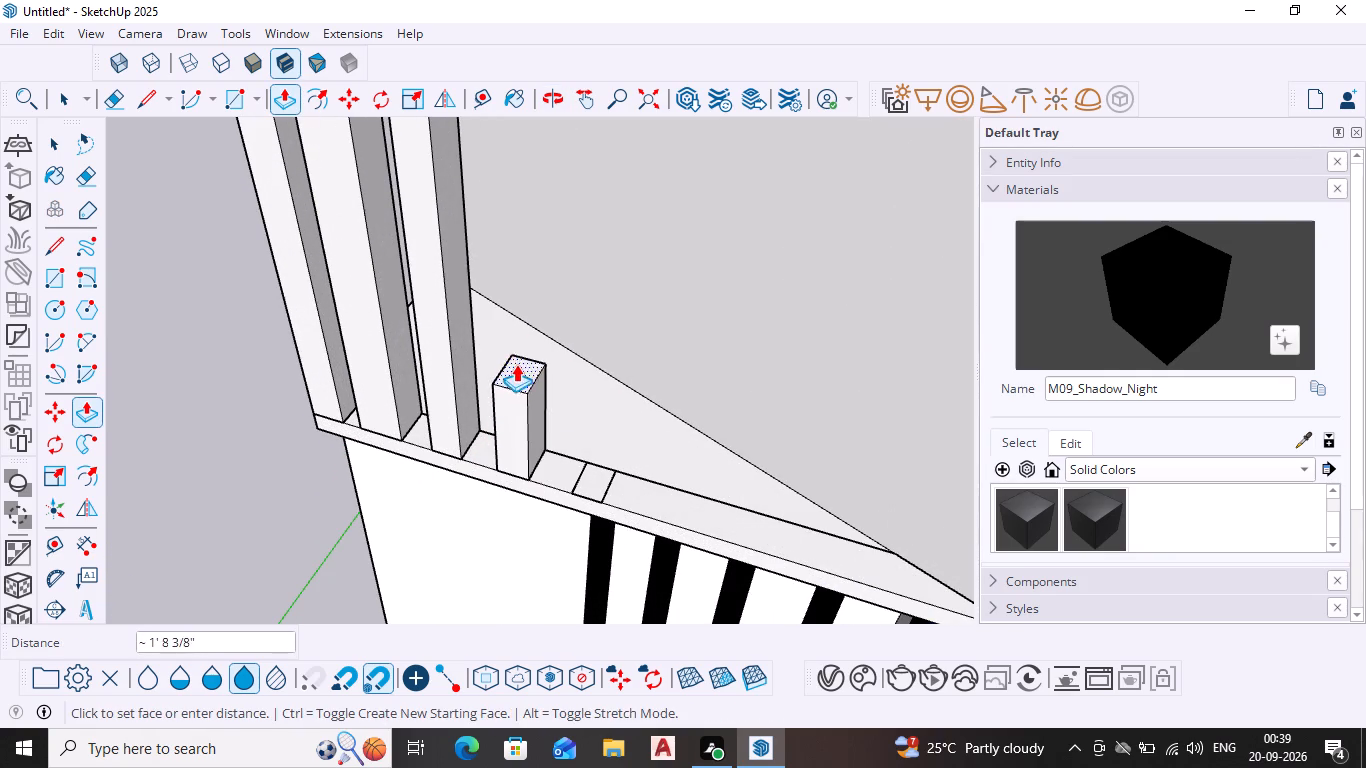
left_click_drag(516, 364, 546, 205)
scroll(522, 360, "down", 12)
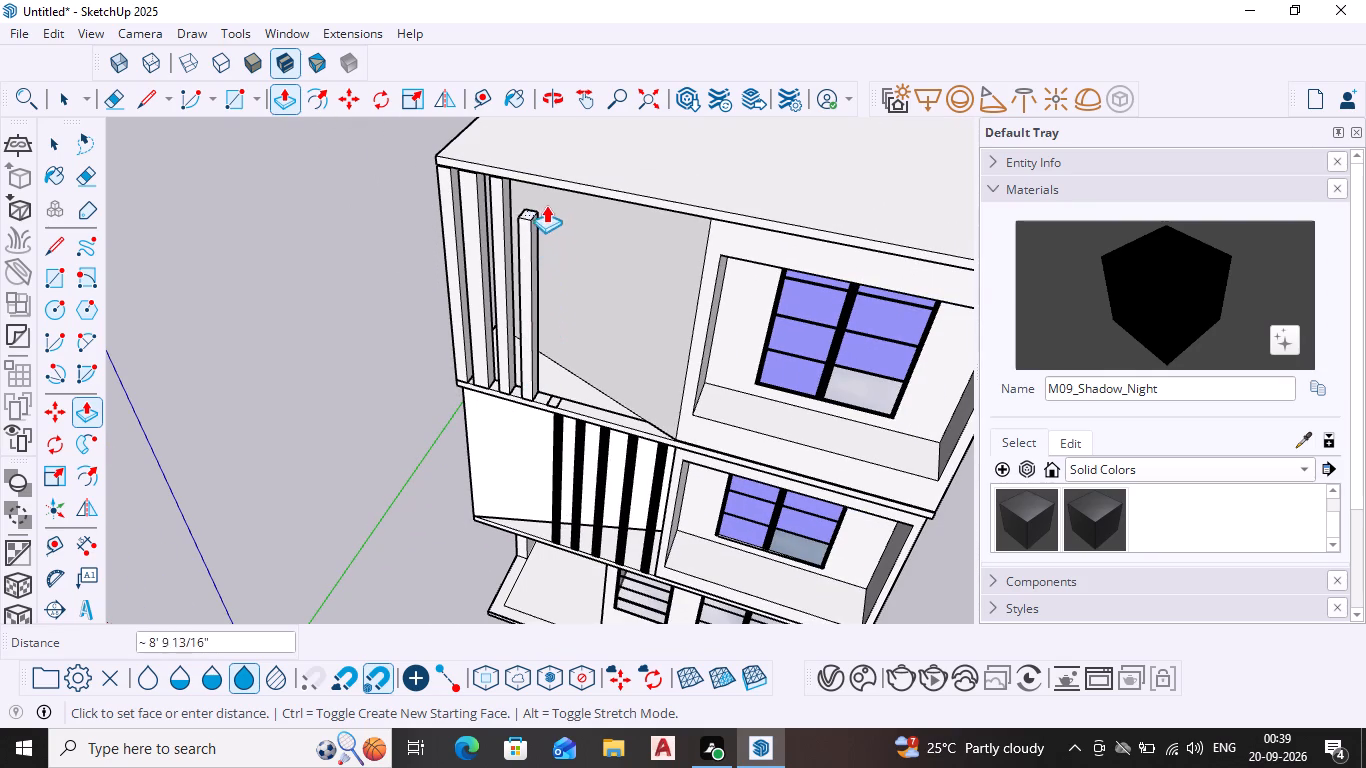
left_click_drag(546, 205, 545, 183)
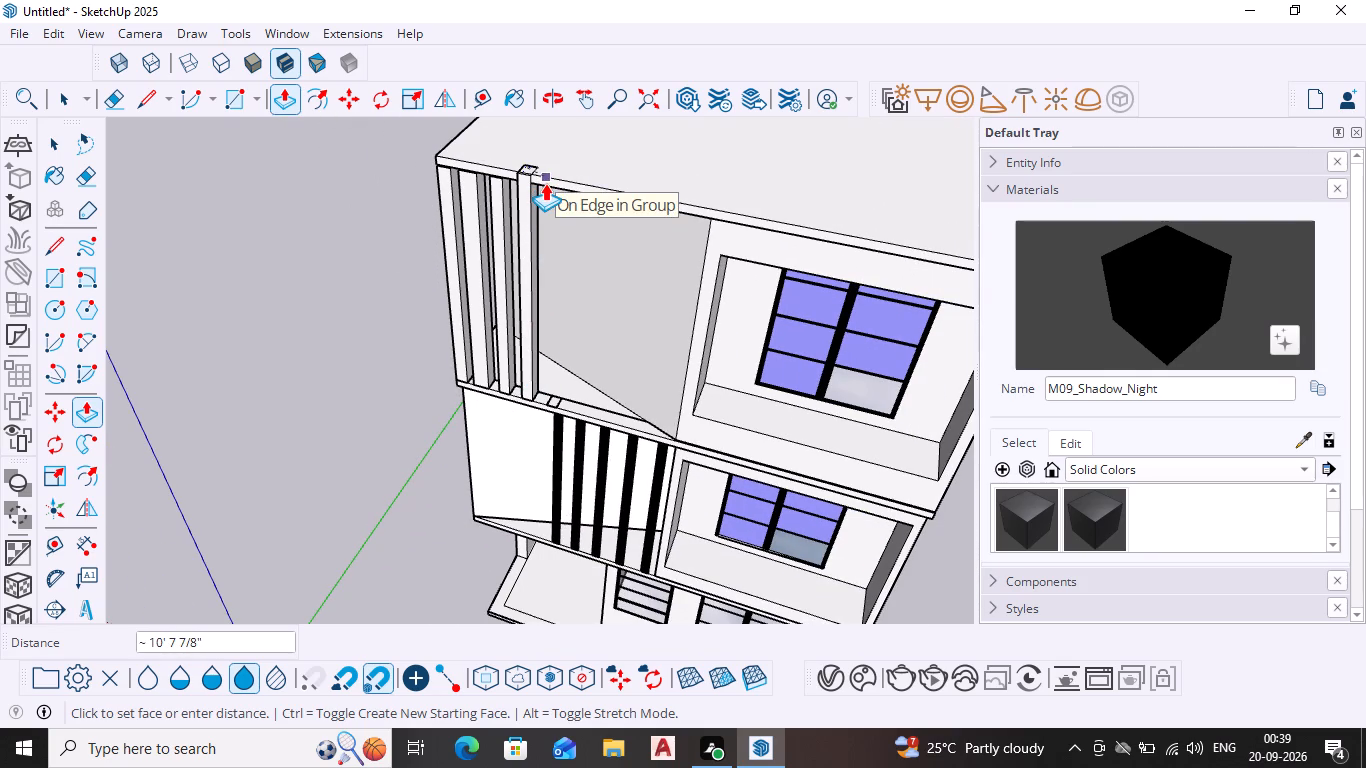
left_click_drag(545, 183, 545, 185)
Push/Pull the fifth rectangle on the slab strip up to the roof as the last post of the row.
scroll(566, 403, "up", 7)
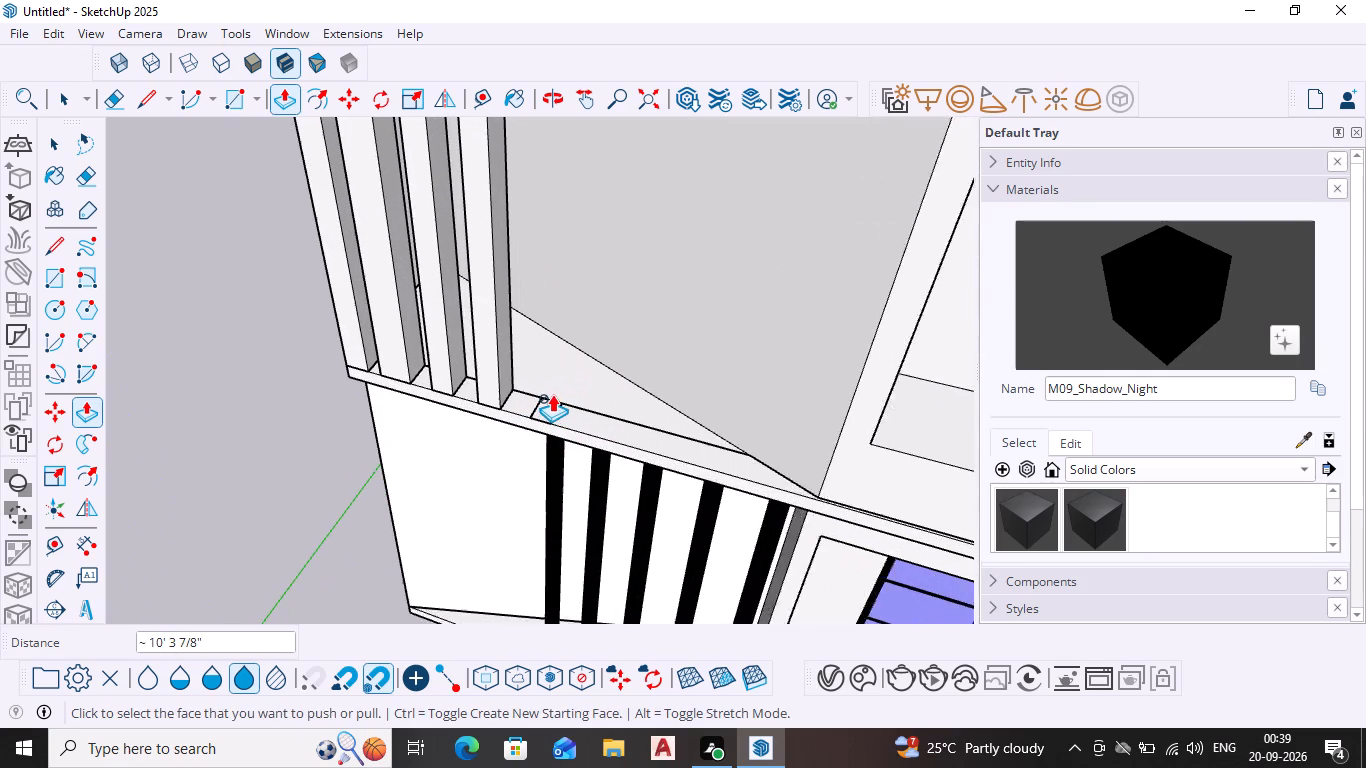
scroll(552, 394, "up", 1)
left_click(551, 394)
left_click(547, 406)
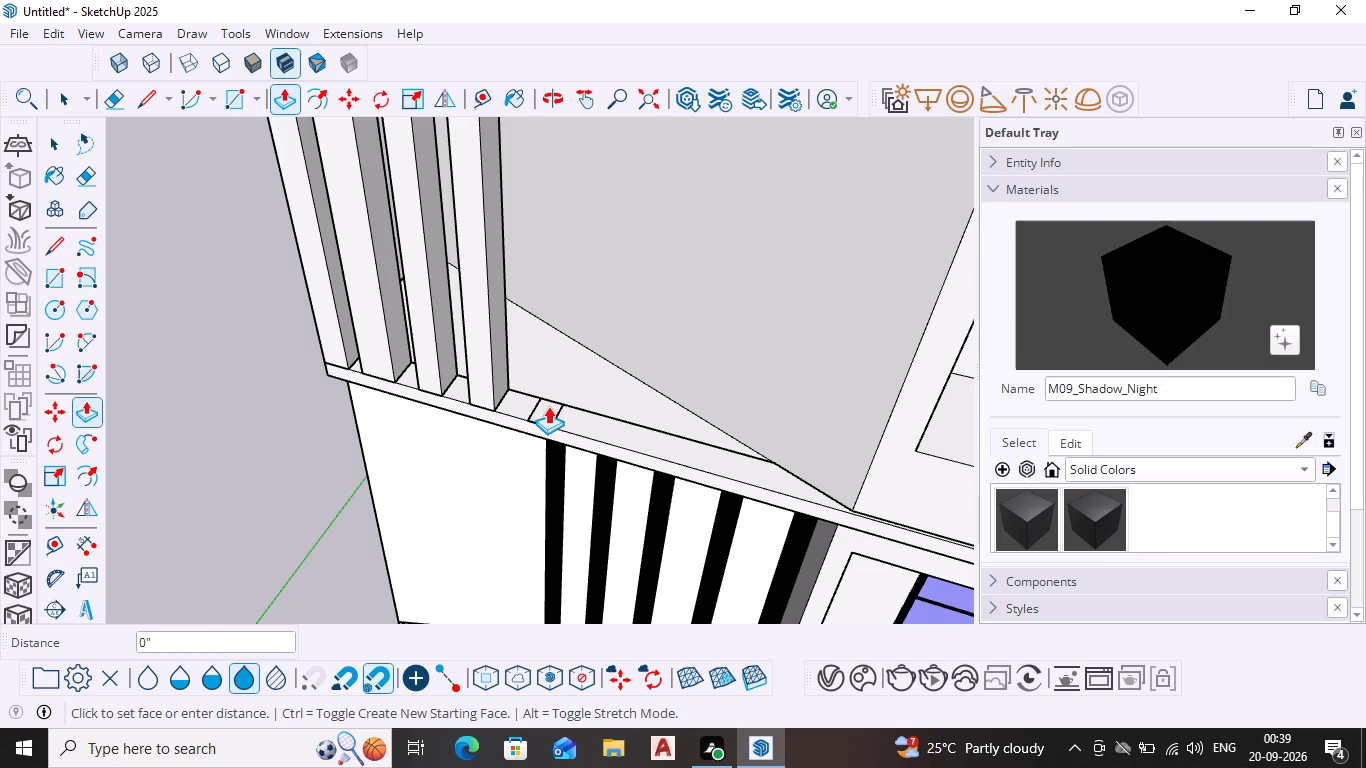
key("space")
left_click(548, 405)
left_click(544, 413)
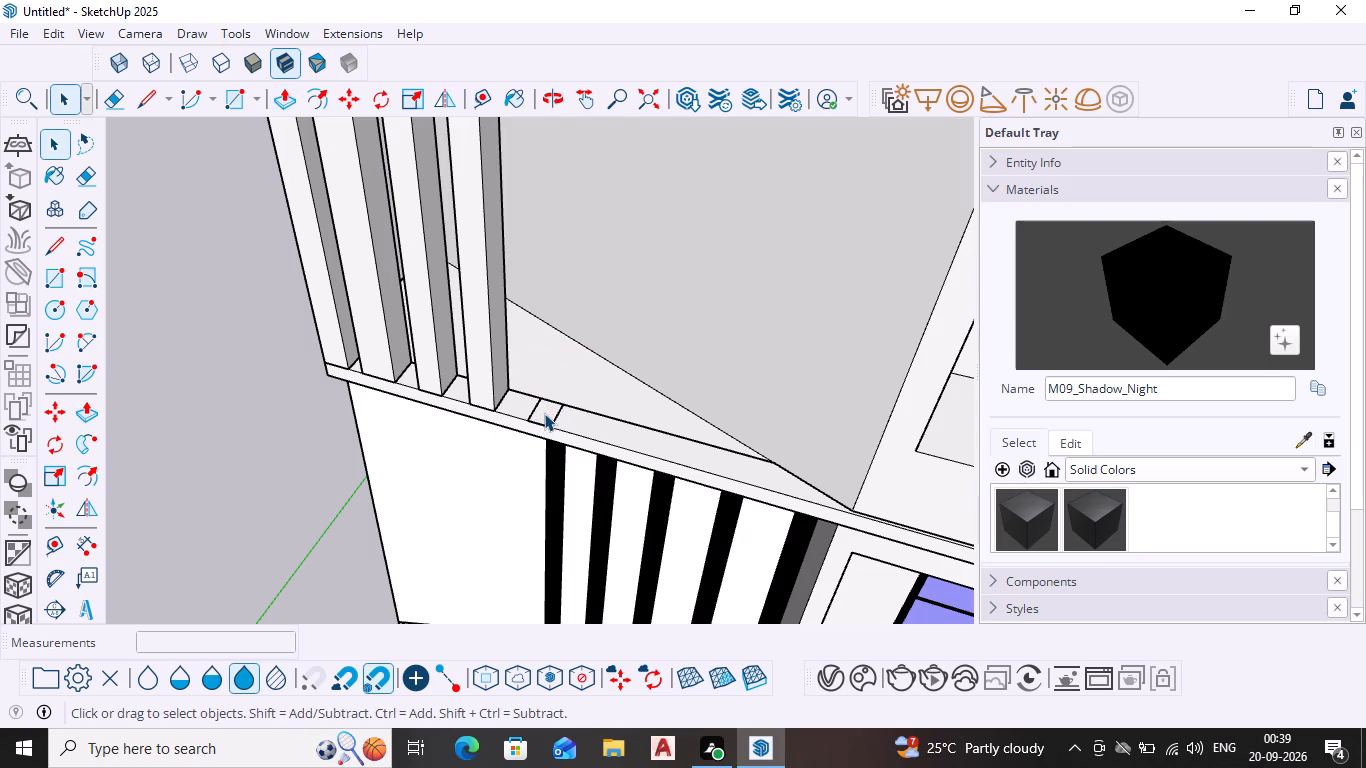
left_click(544, 415)
key("p")
left_click(545, 415)
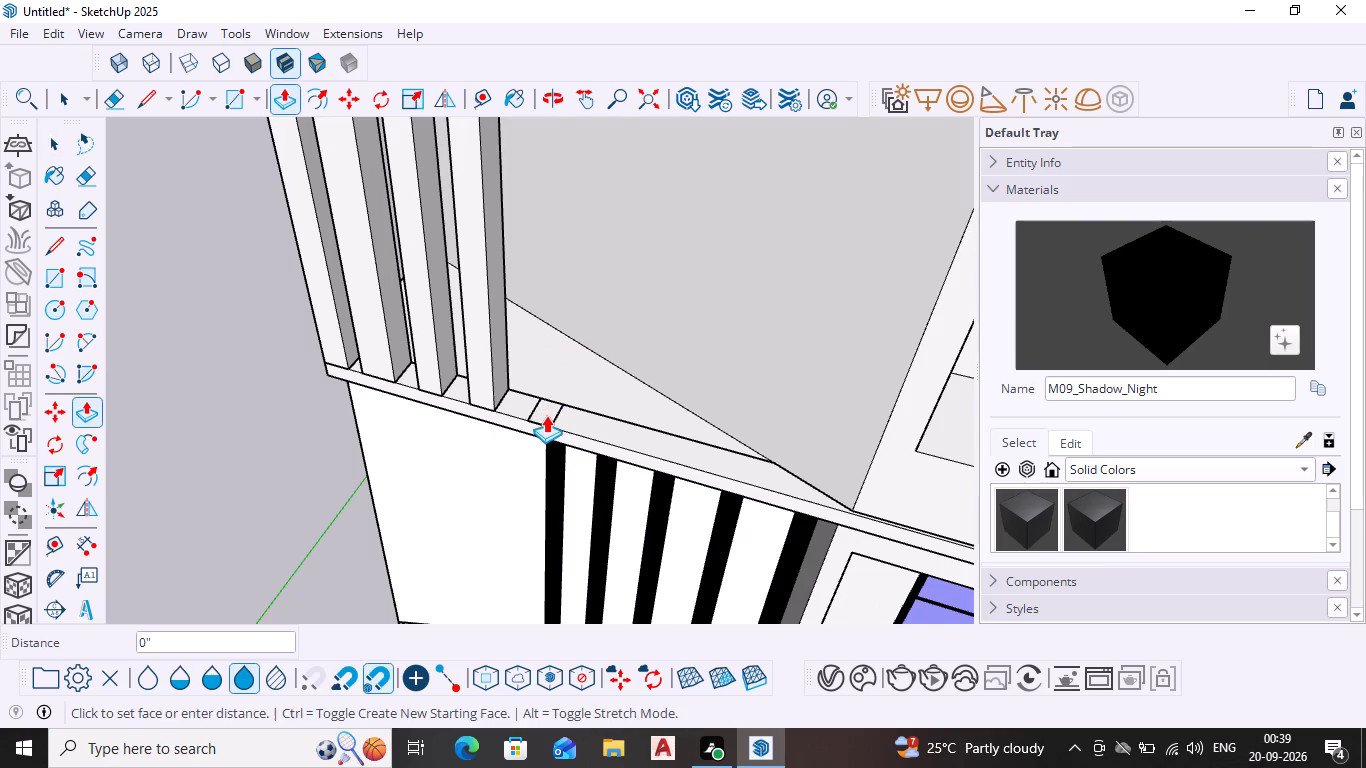
left_click_drag(546, 404, 547, 384)
left_click_drag(546, 387, 545, 306)
scroll(545, 307, "down", 4)
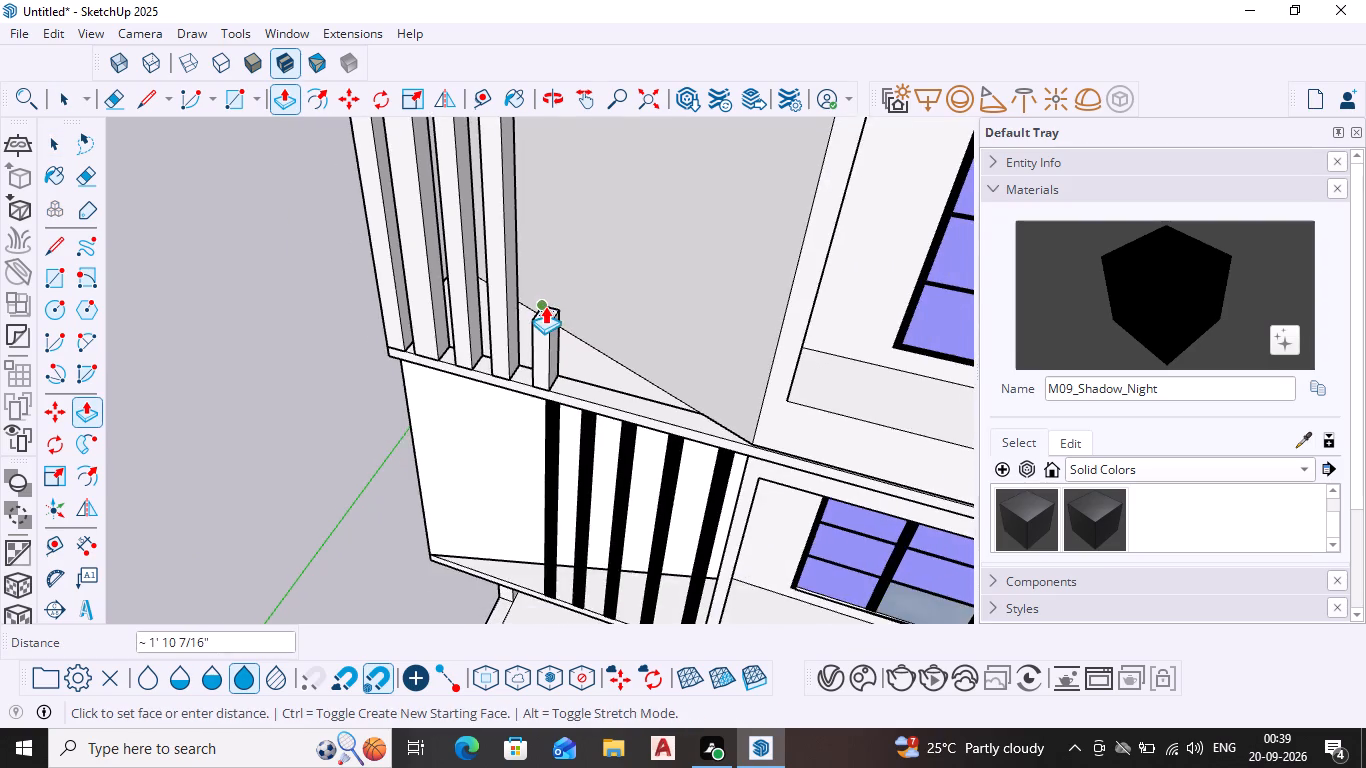
left_click_drag(545, 306, 551, 155)
scroll(545, 306, "down", 7)
key("Escape")
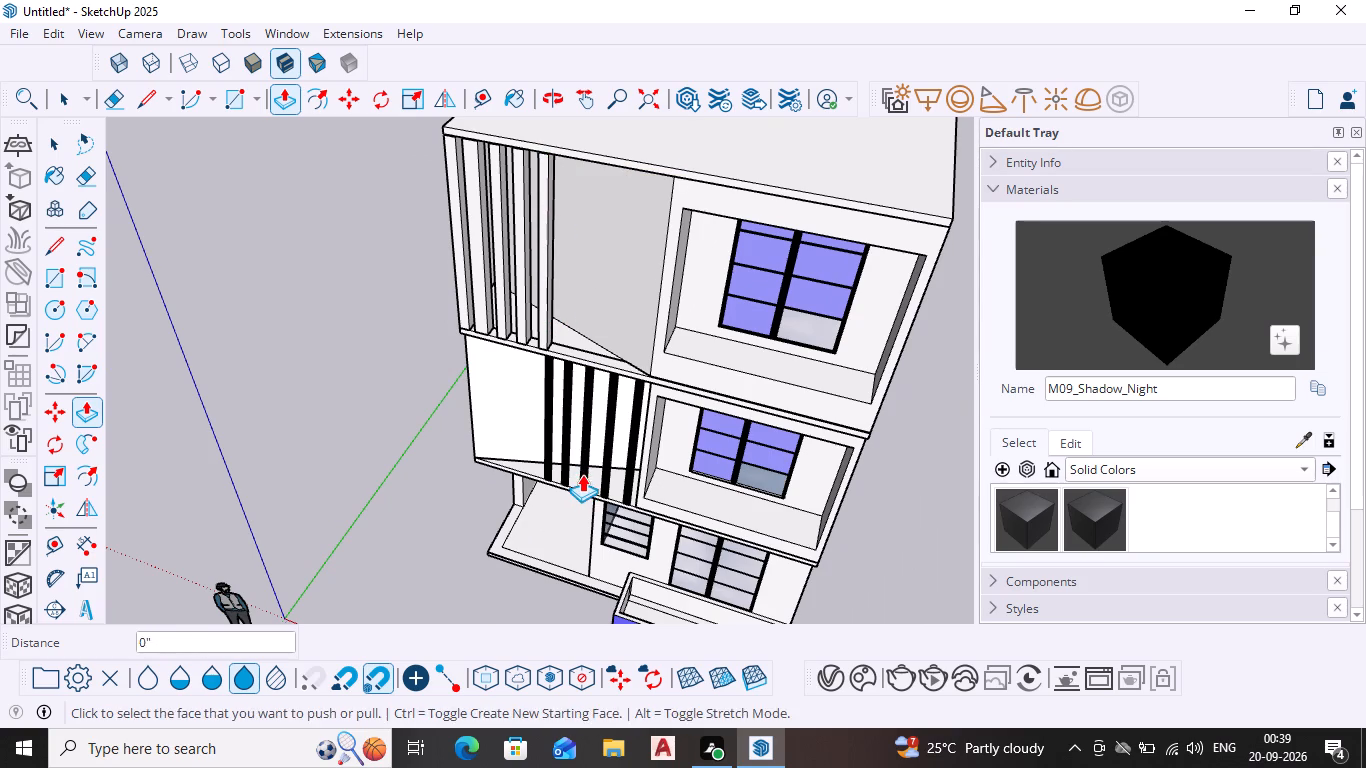
Paint the front faces of the five top-floor posts with the black M09_Shadow_Night material.
key("space")
left_click(1082, 519)
scroll(440, 291, "up", 1)
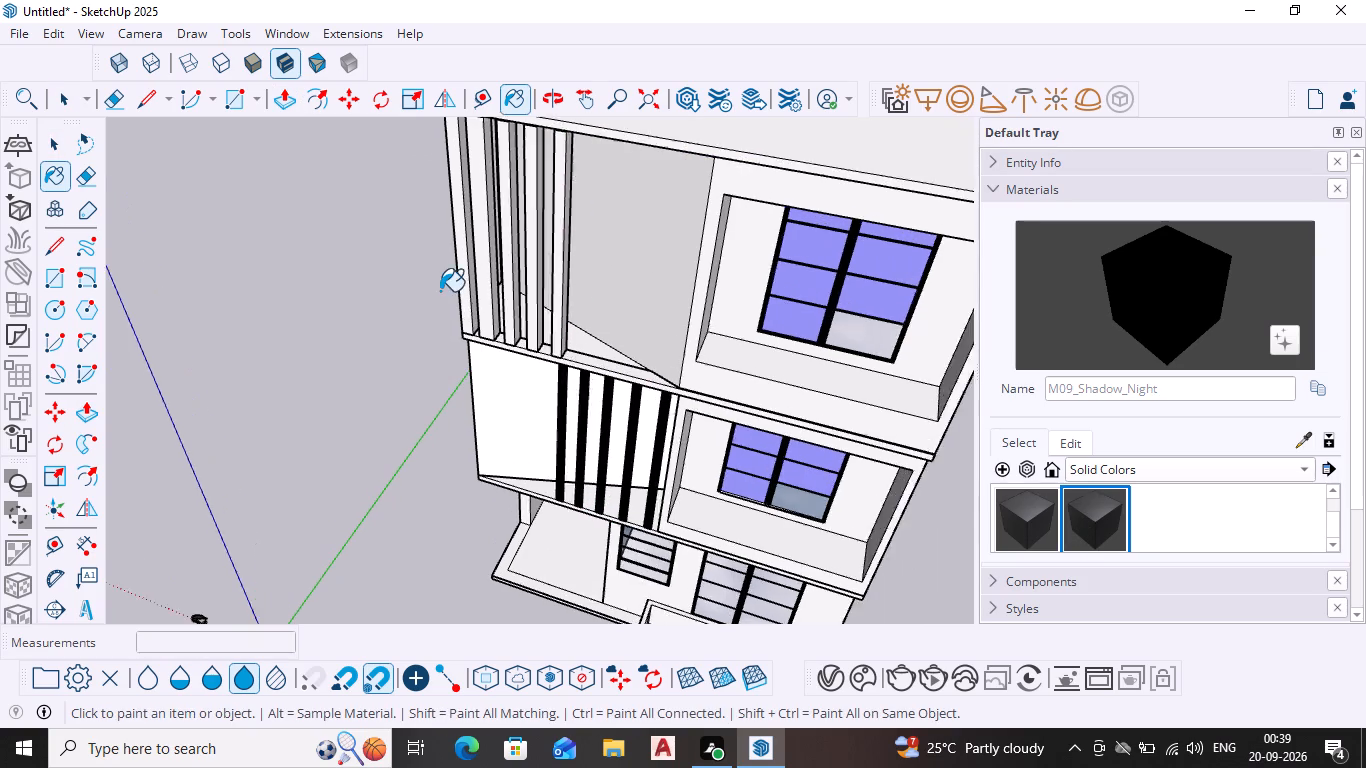
scroll(440, 291, "up", 1)
left_click(472, 278)
left_click(491, 283)
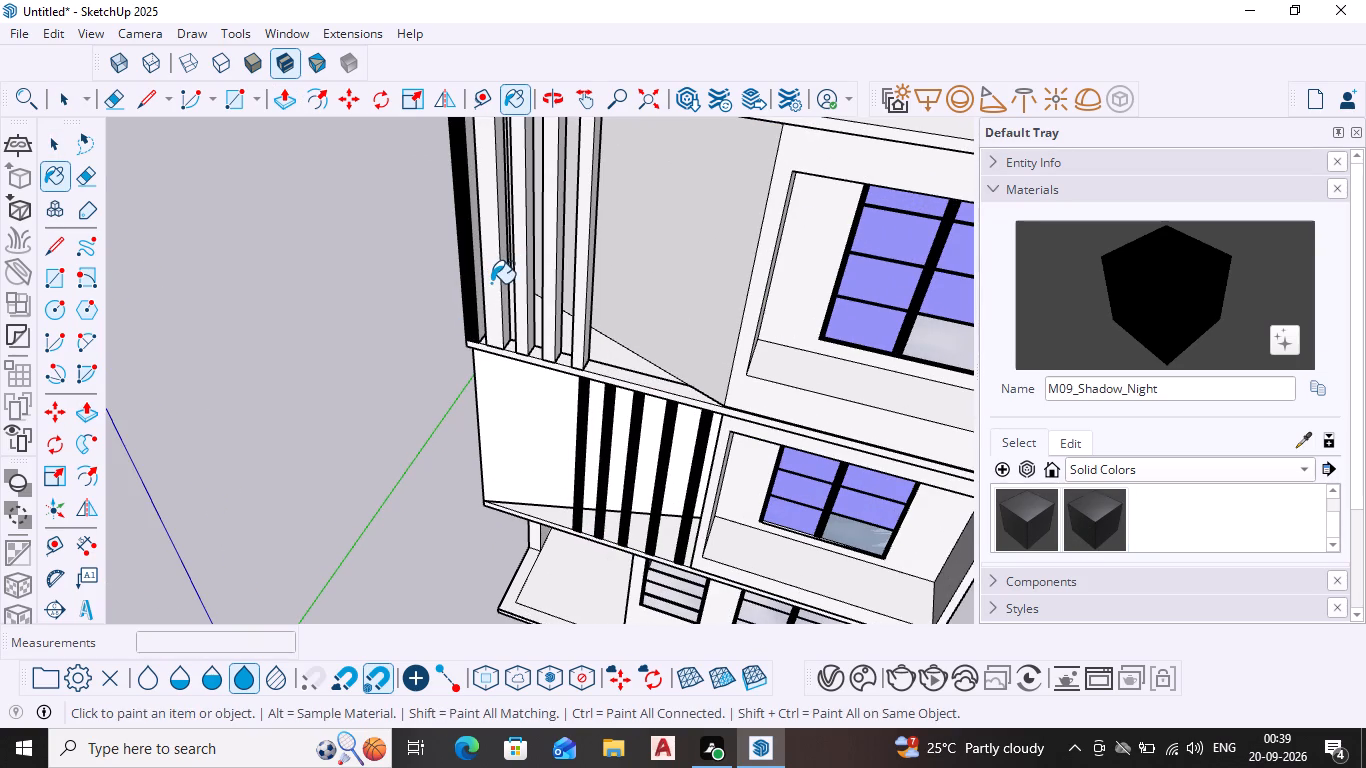
left_click(519, 288)
left_click(549, 286)
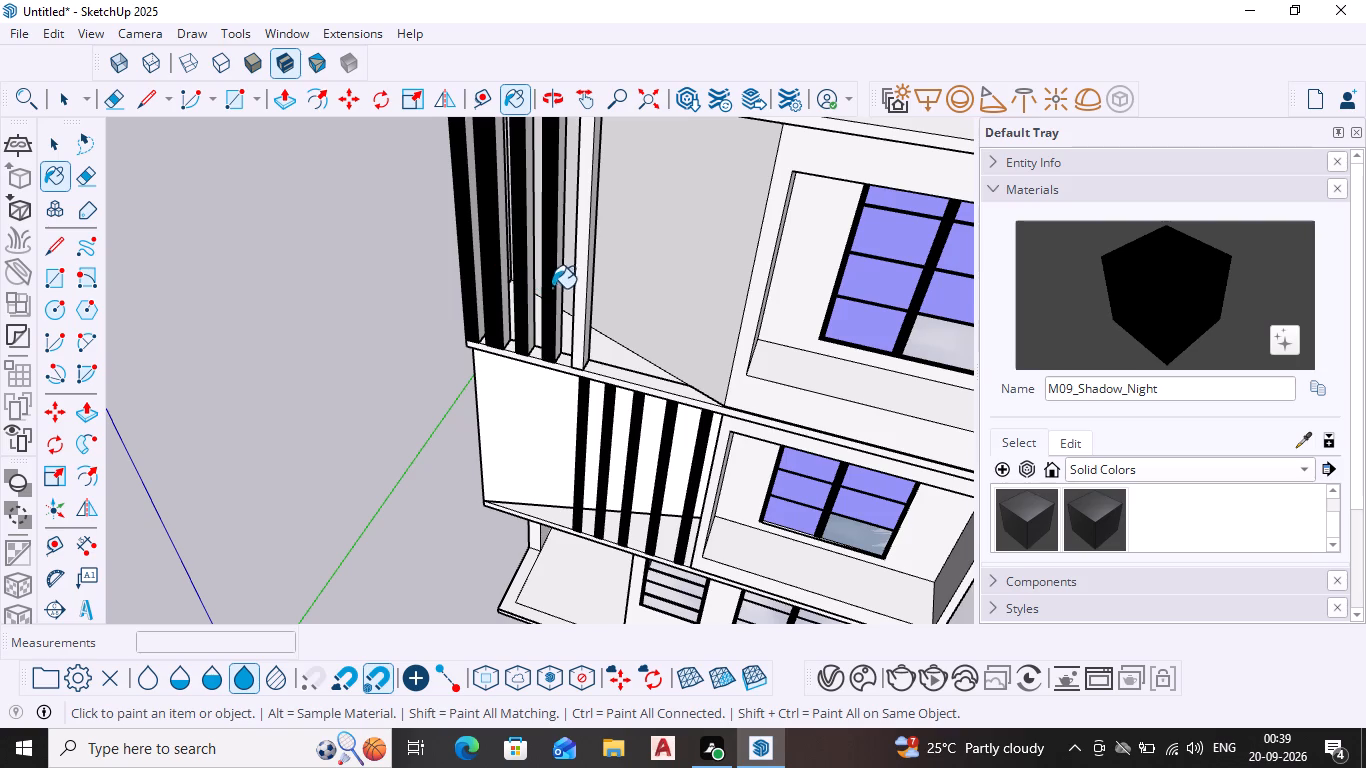
left_click(584, 291)
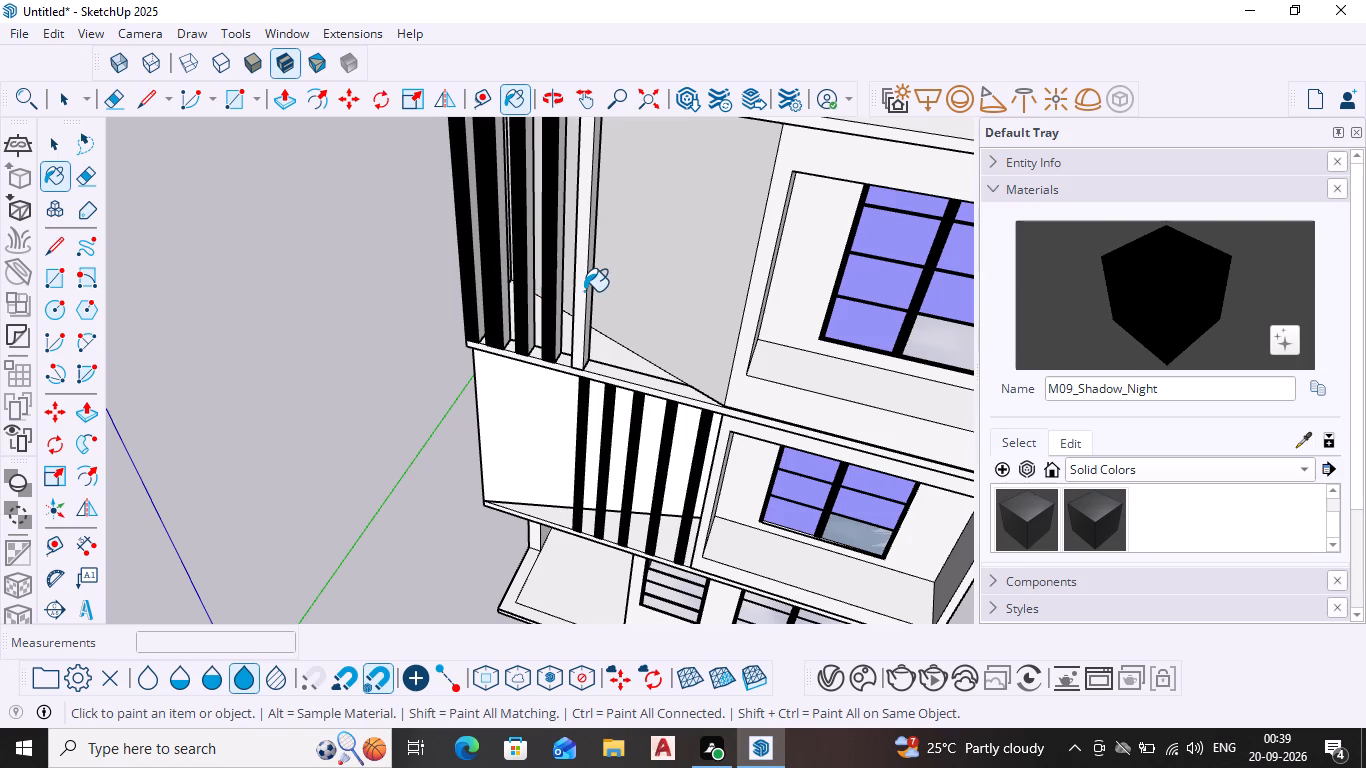
scroll(590, 307, "down", 3)
middle_click_drag(595, 318, 695, 166)
key("space")
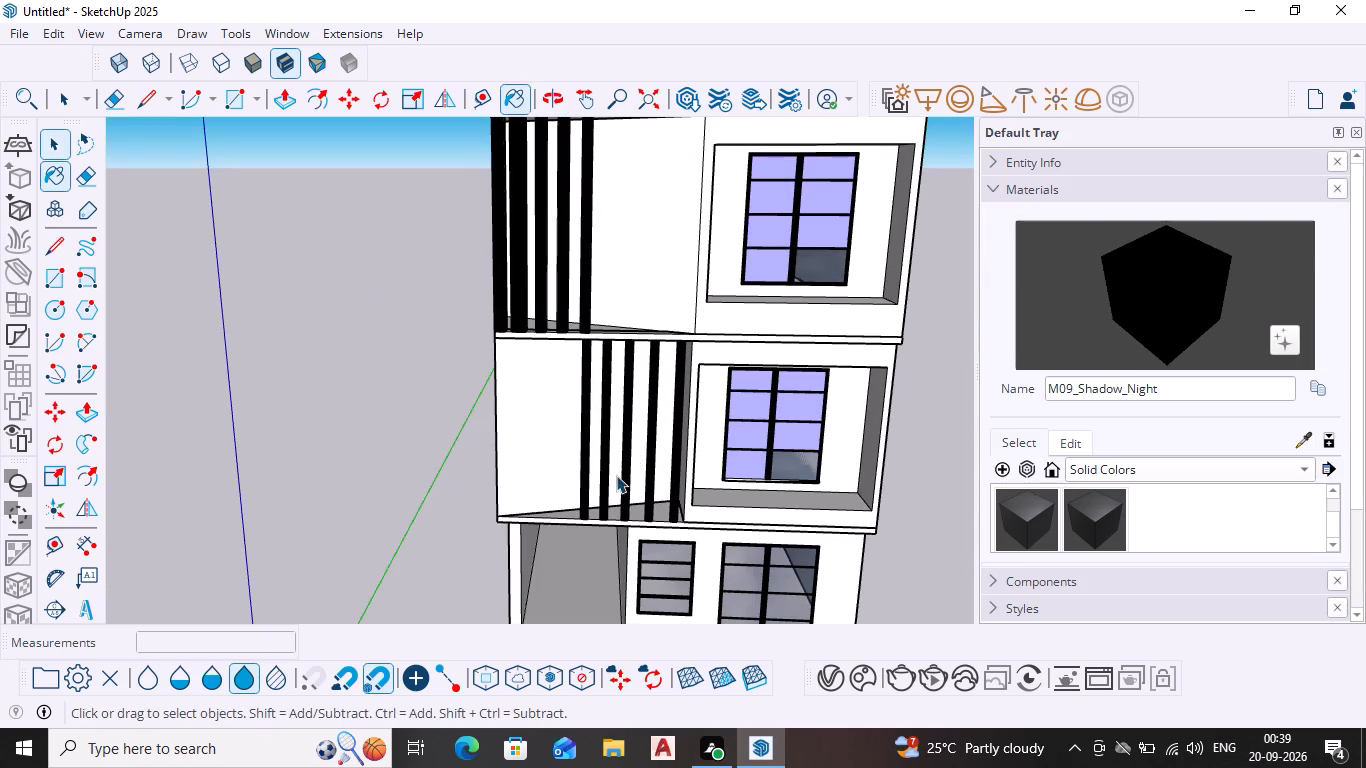
Move the second top-floor post about 1" along the slab edge, away from the corner post.
scroll(669, 460, "down", 8)
middle_click_drag(671, 463, 658, 393)
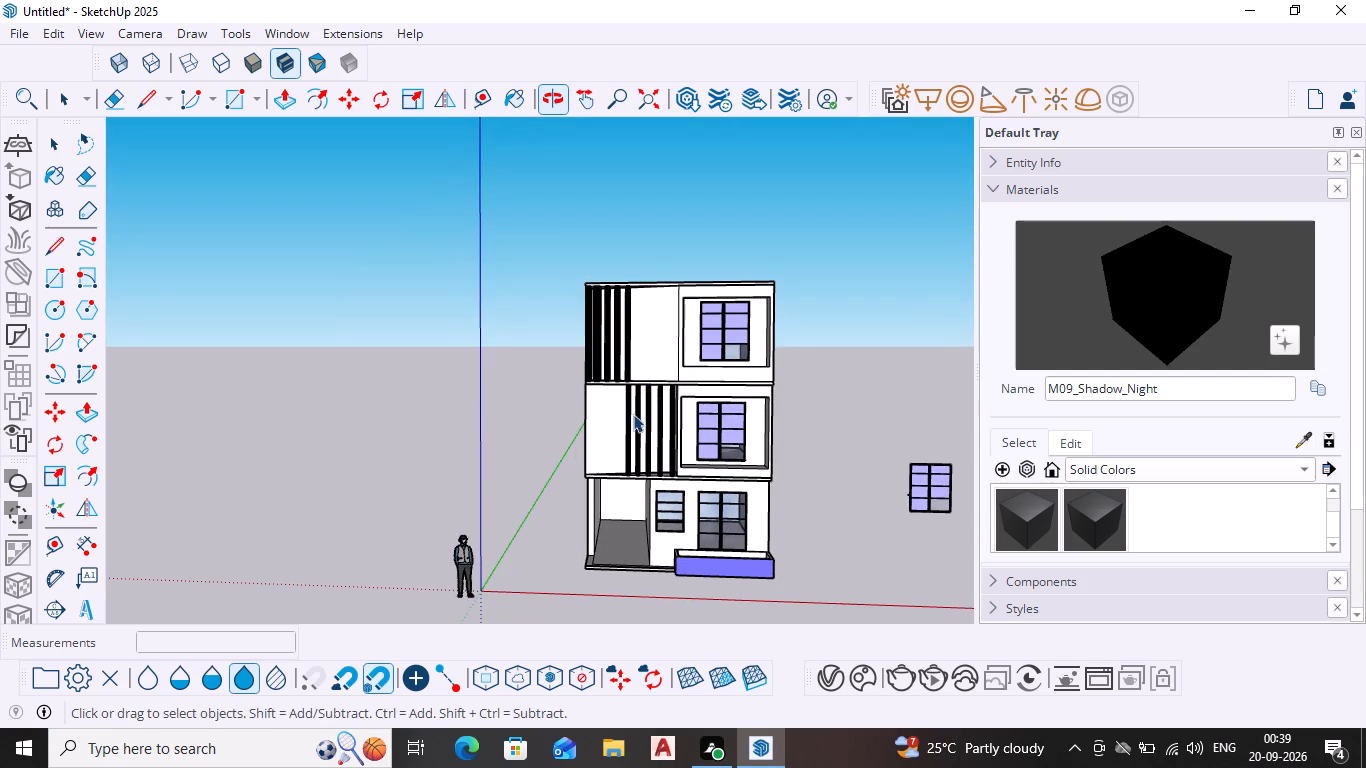
scroll(587, 337, "up", 9)
scroll(604, 449, "up", 2)
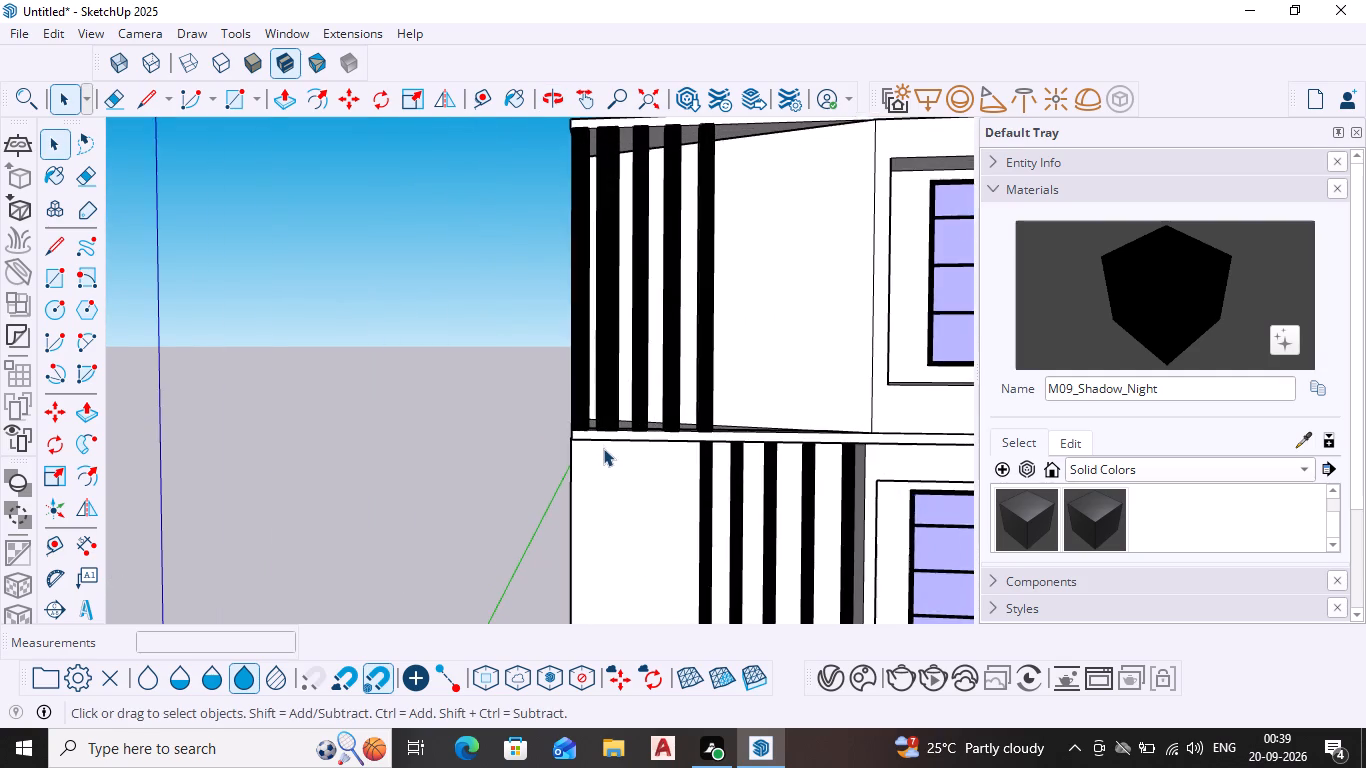
scroll(603, 438, "up", 6)
middle_click_drag(602, 428, 628, 534)
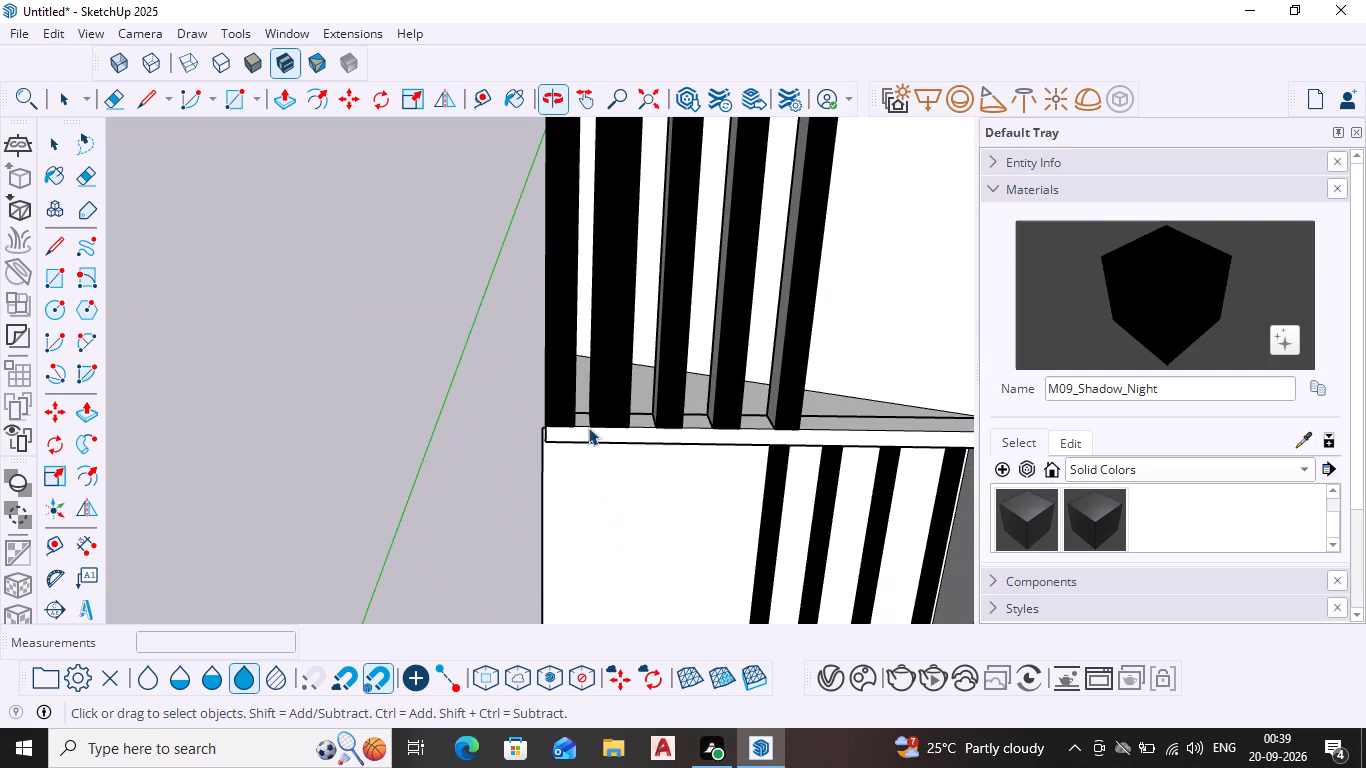
scroll(600, 427, "up", 4)
triple_click(604, 415)
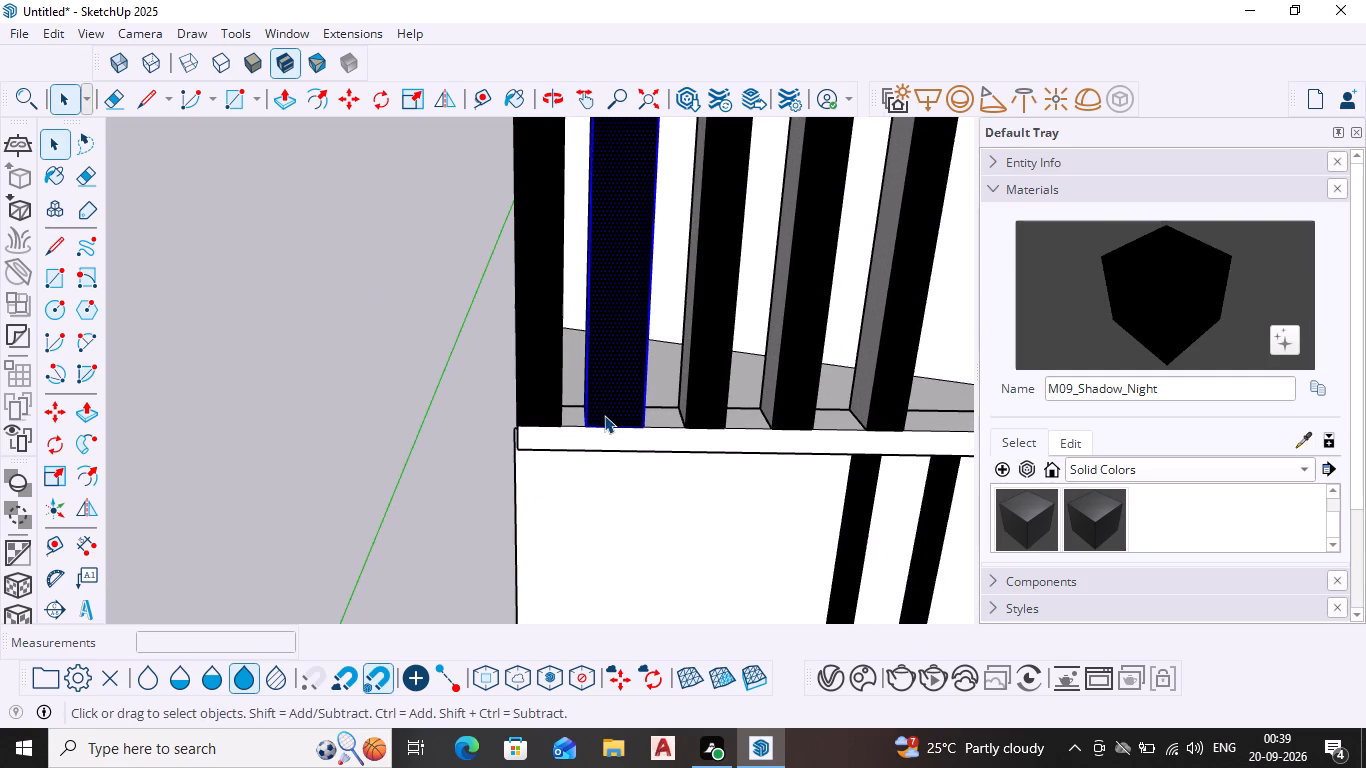
key("m")
key("Return")
scroll(604, 415, "up", 6)
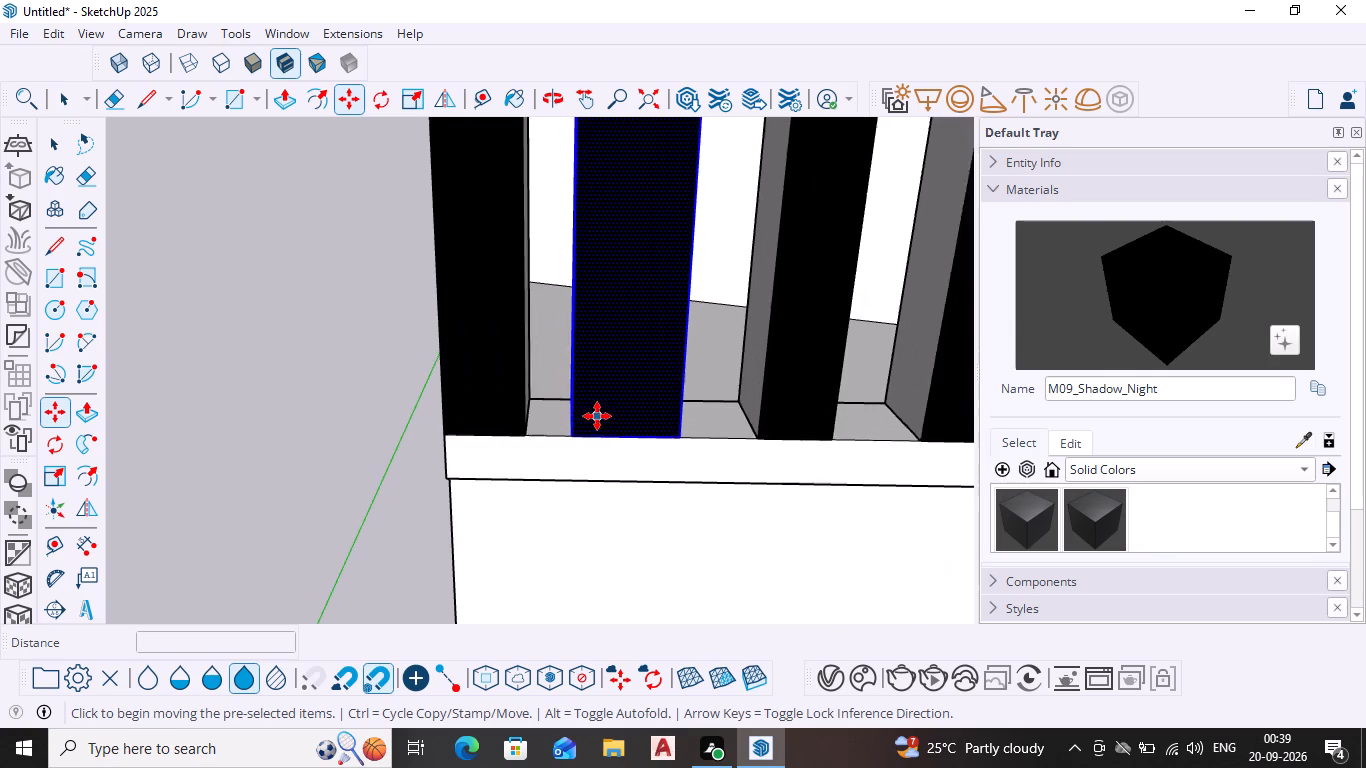
scroll(597, 416, "up", 1)
left_click(573, 435)
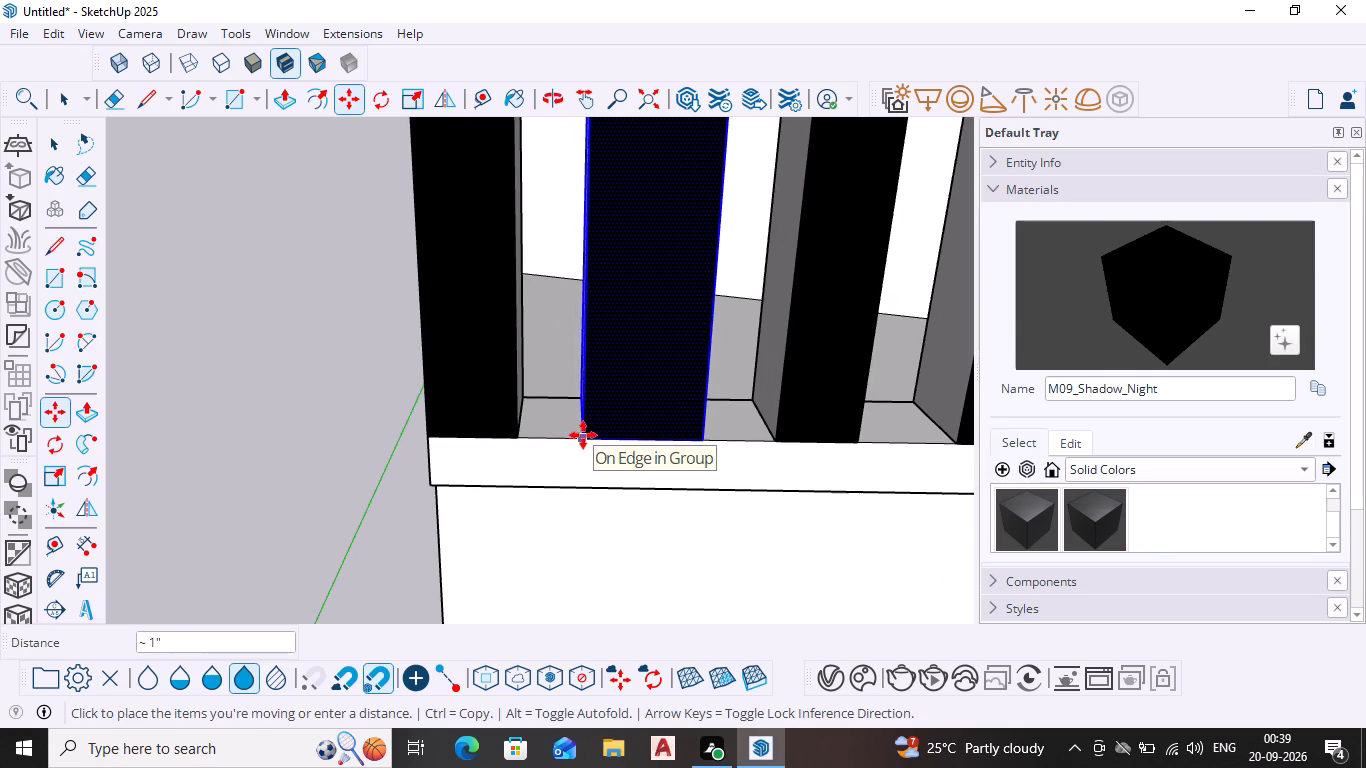
left_click(587, 435)
scroll(751, 445, "down", 5)
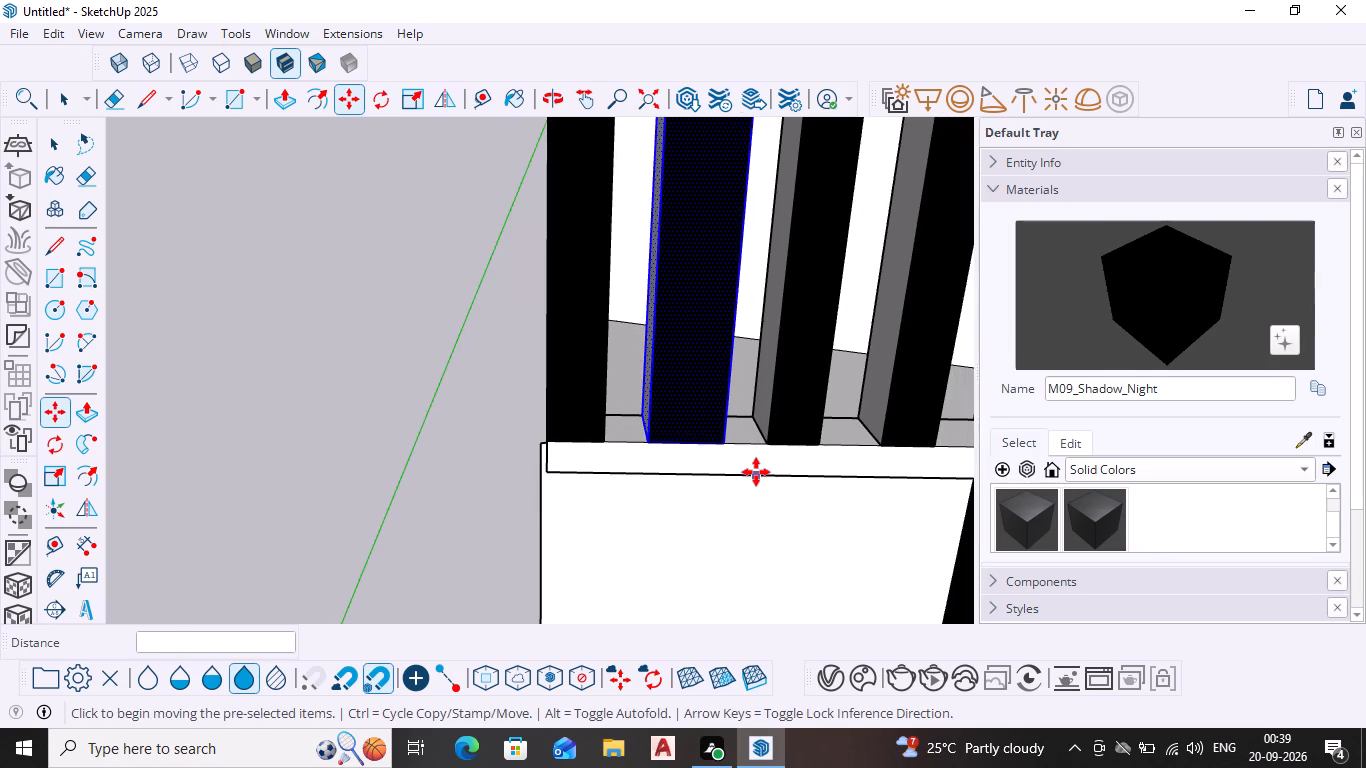
key("Escape")
key("space")
Examine the house's front facade and both rows of black posts from several angles.
scroll(769, 473, "down", 17)
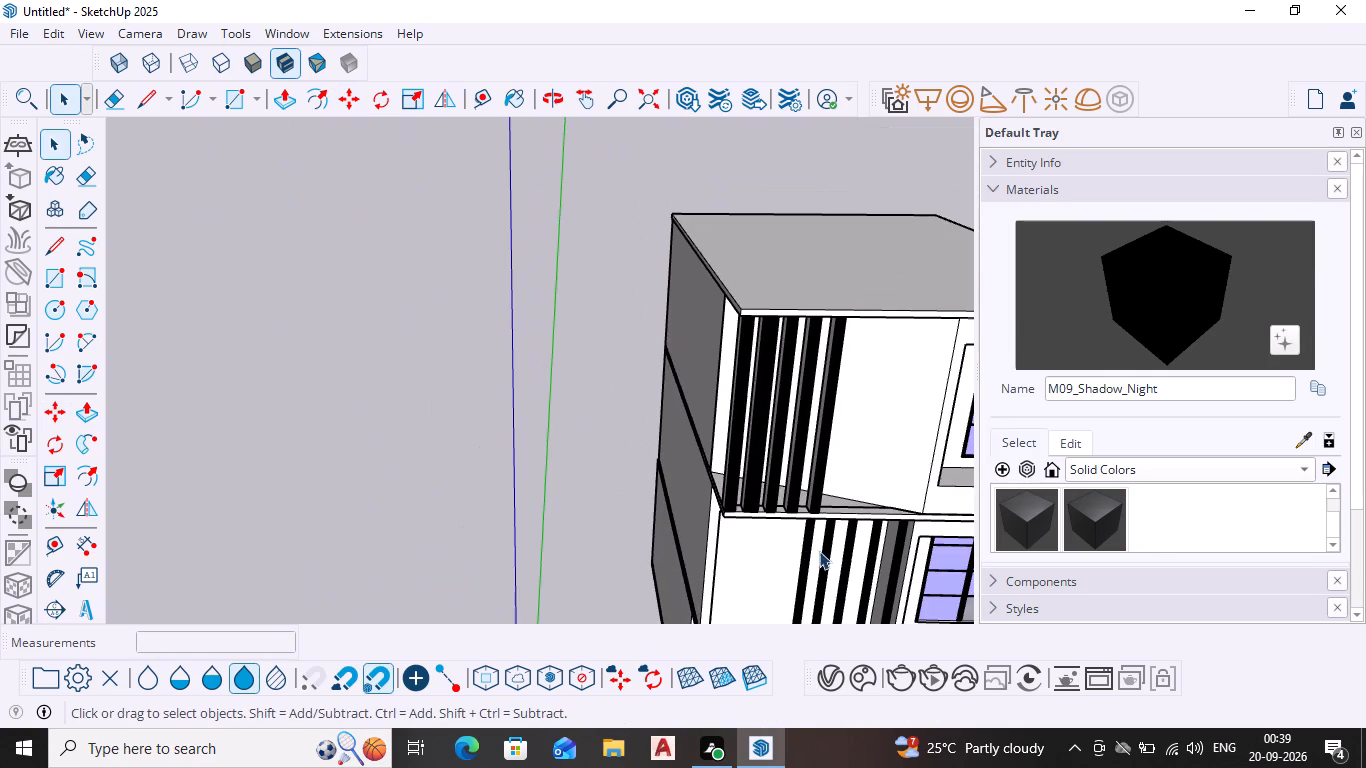
middle_click_drag(805, 549, 704, 402)
scroll(665, 430, "down", 1)
scroll(704, 402, "up", 1)
scroll(734, 400, "down", 2)
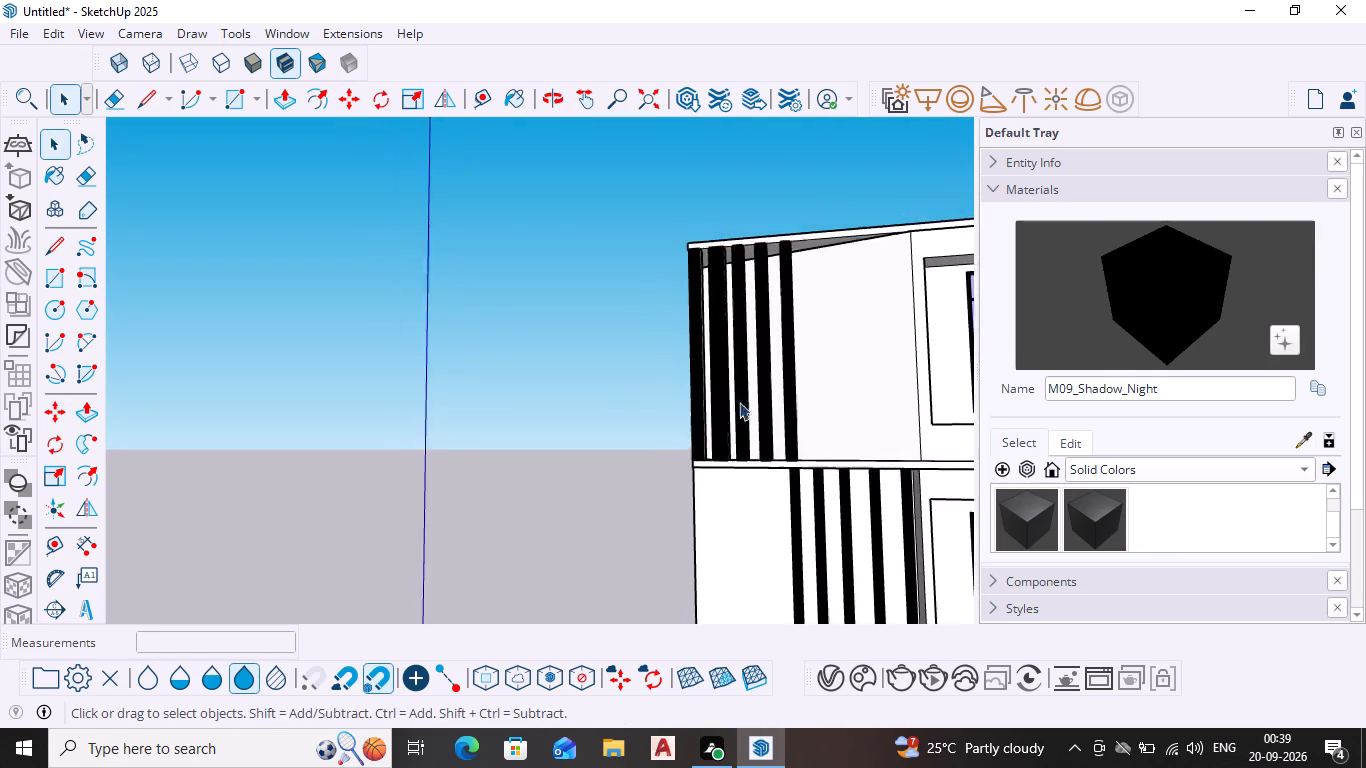
scroll(739, 402, "down", 4)
scroll(858, 480, "down", 3)
middle_click_drag(863, 557, 685, 443, "shift")
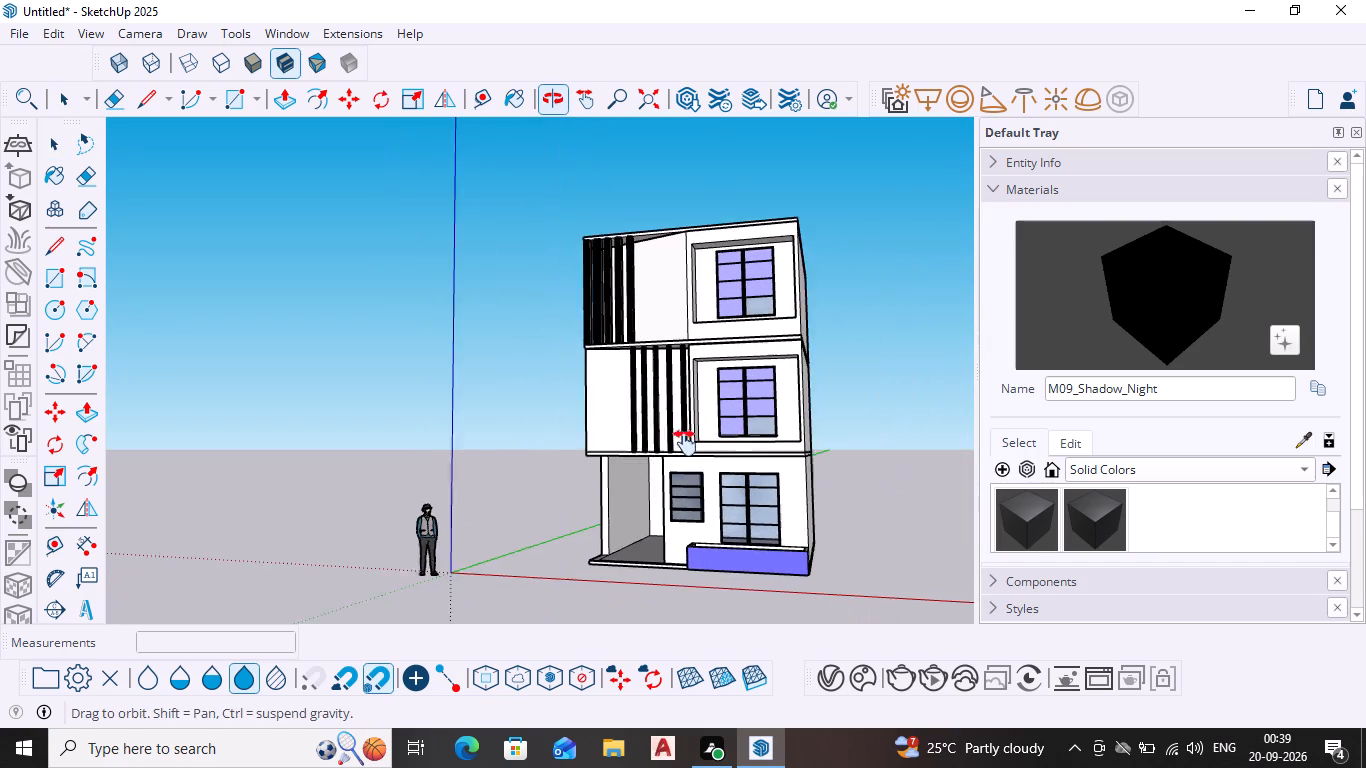
middle_click_drag(685, 443, 683, 442, "shift")
middle_click_drag(698, 475, 756, 492)
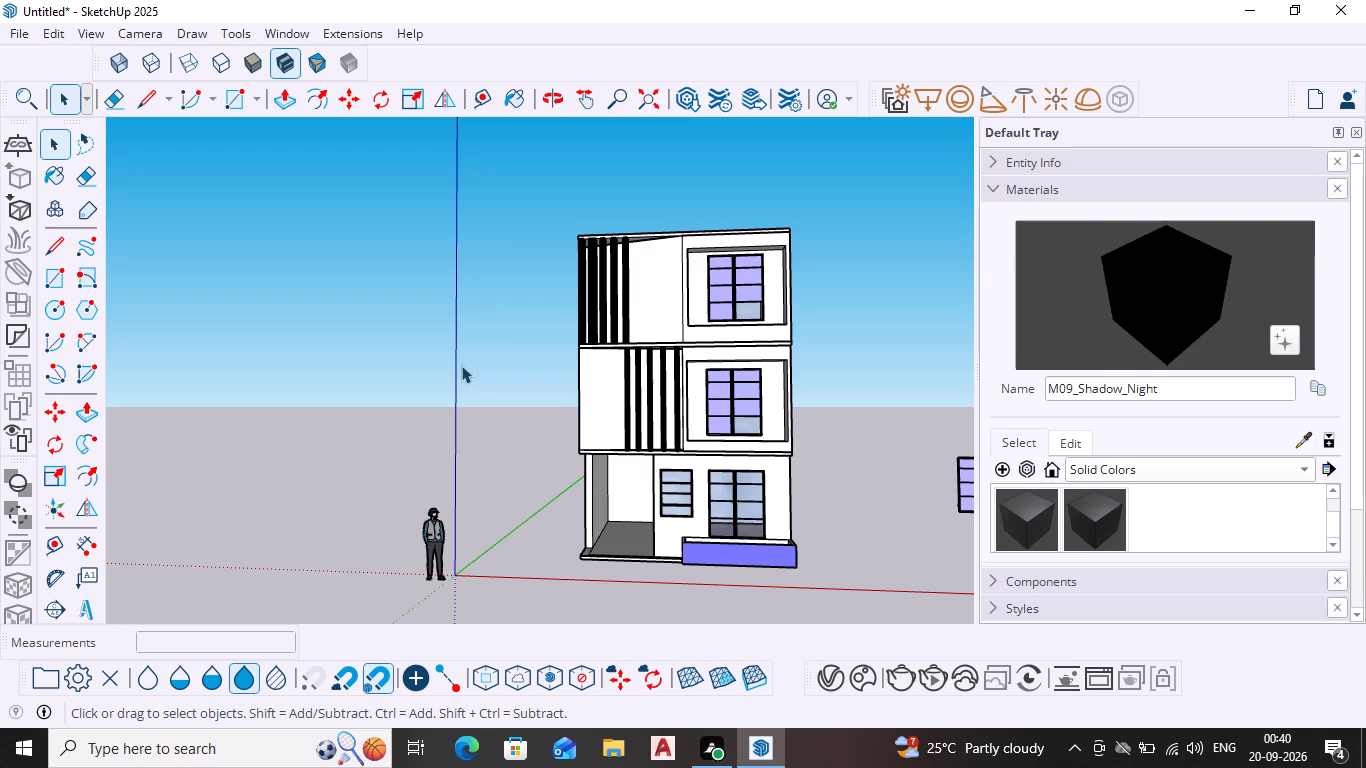
middle_click_drag(602, 431, 610, 459)
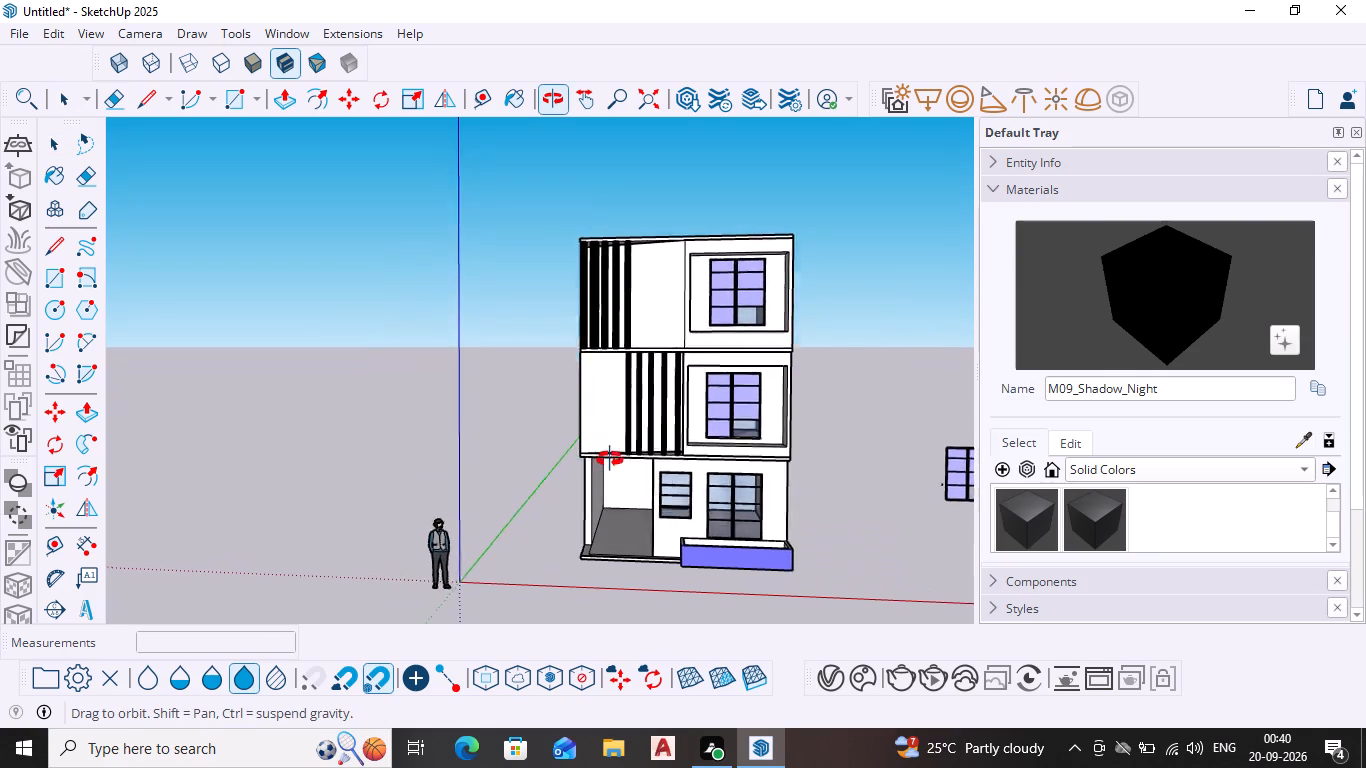
middle_click_drag(610, 459, 649, 575)
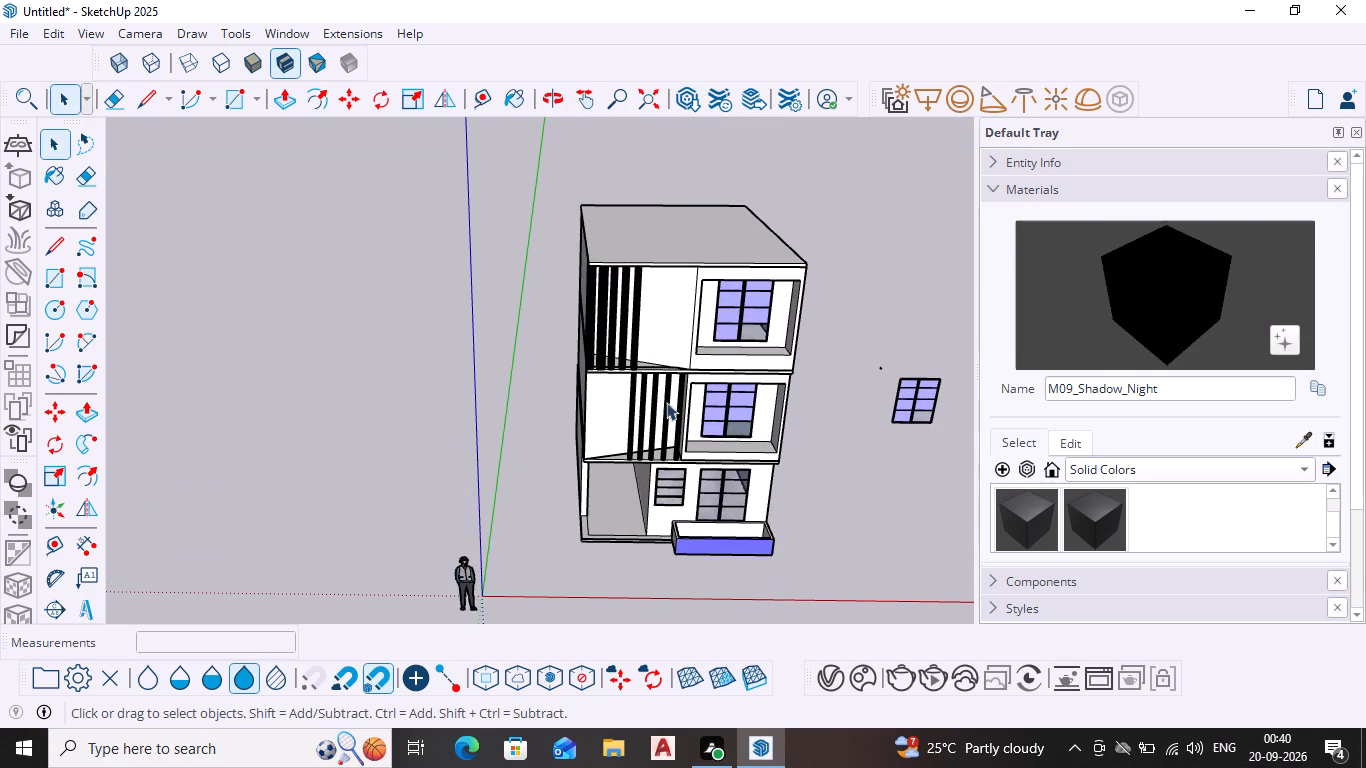
Draw a rectangle about 20' by 26' 4" over the house's flat roof, from its back corner to the diagonally opposite front corner.
middle_click_drag(705, 237, 709, 433)
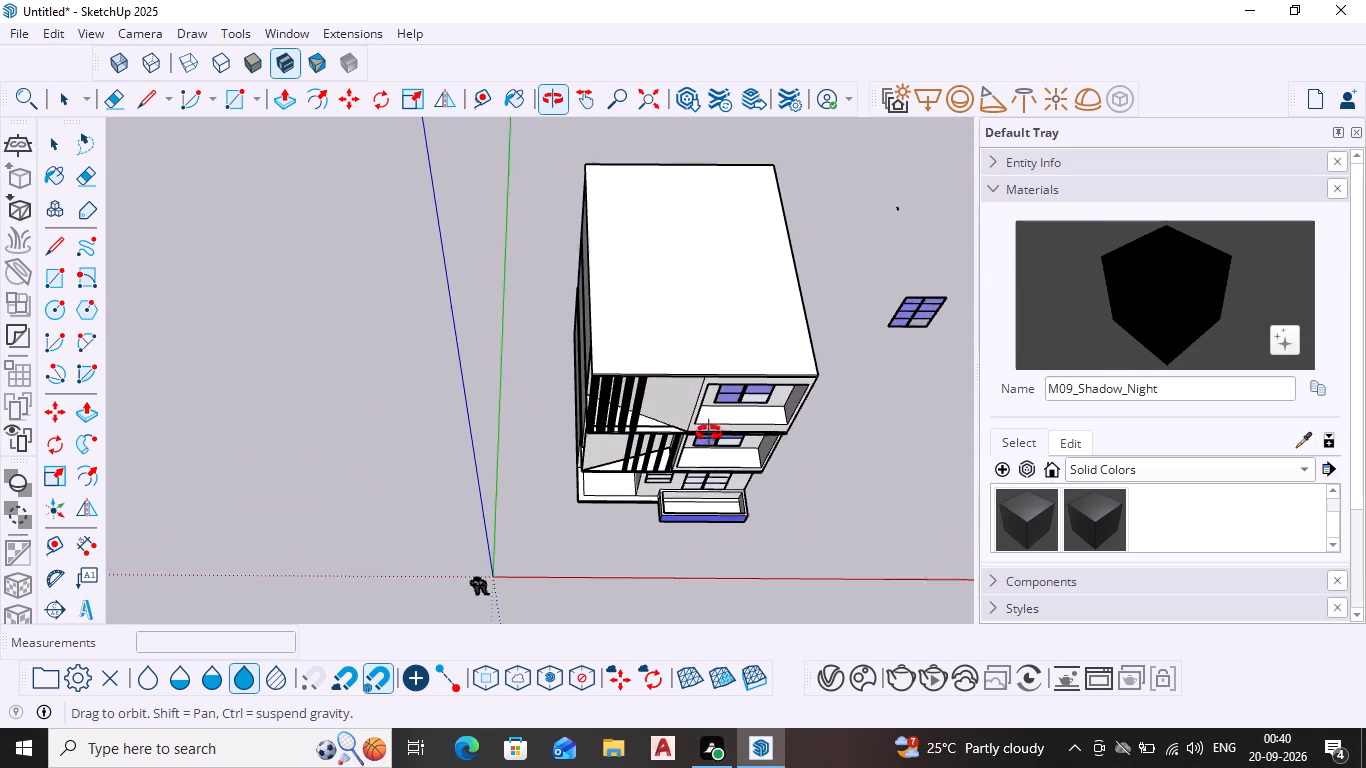
middle_click_drag(709, 433, 714, 421)
left_click(698, 346)
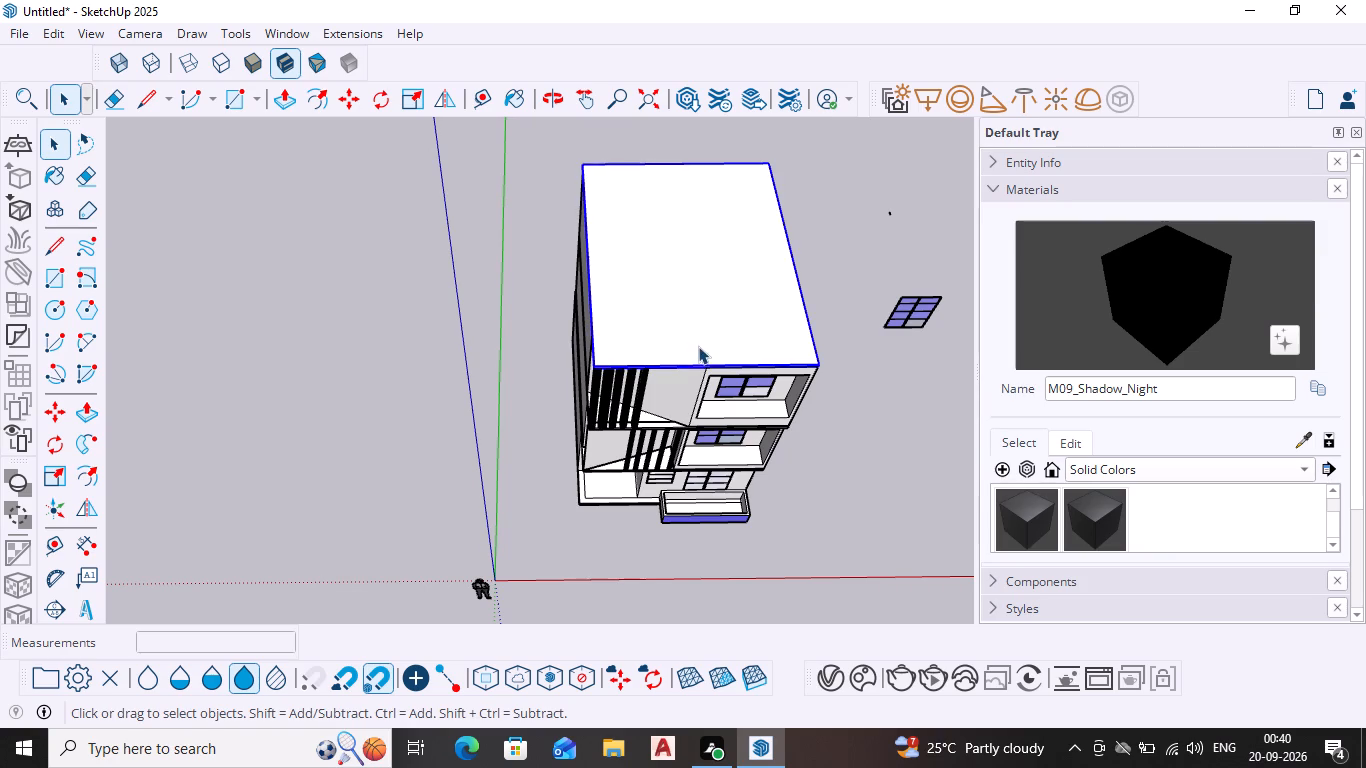
left_click(47, 278)
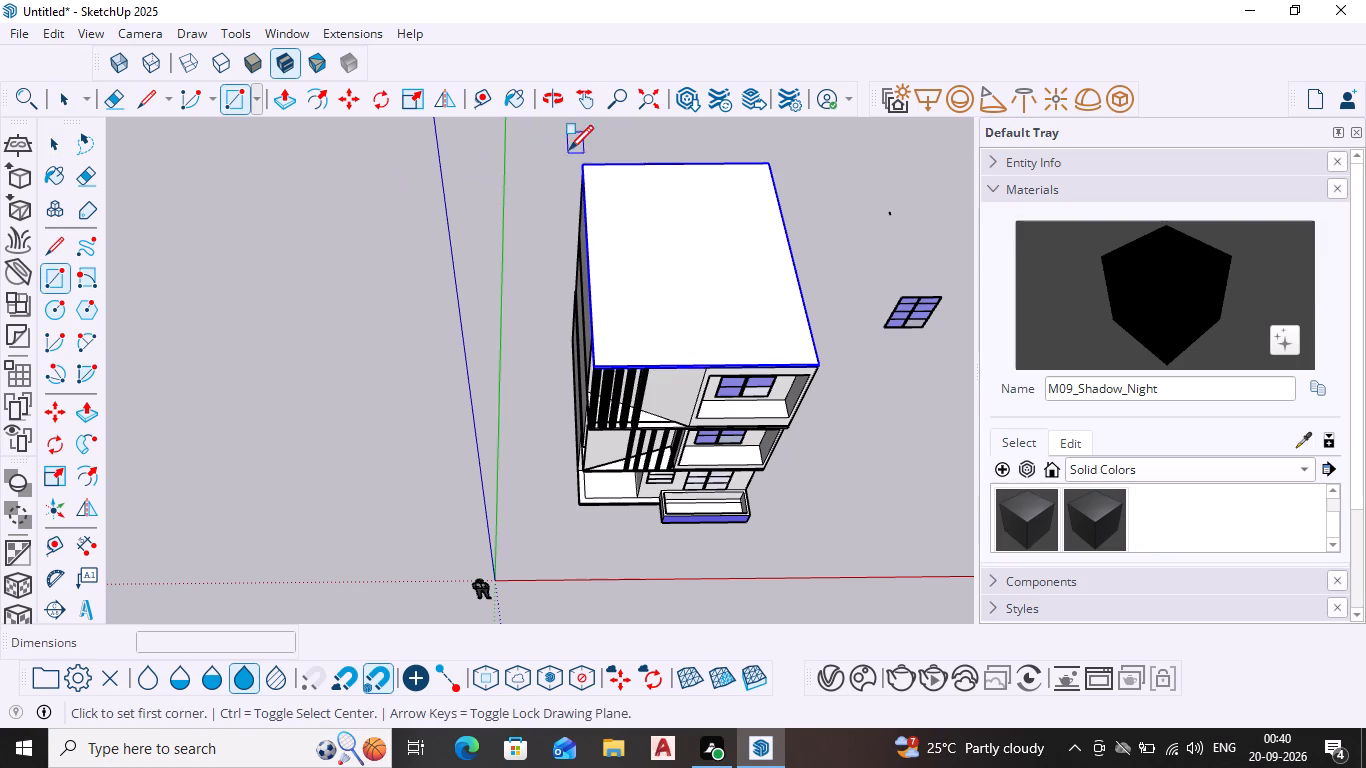
left_click(583, 171)
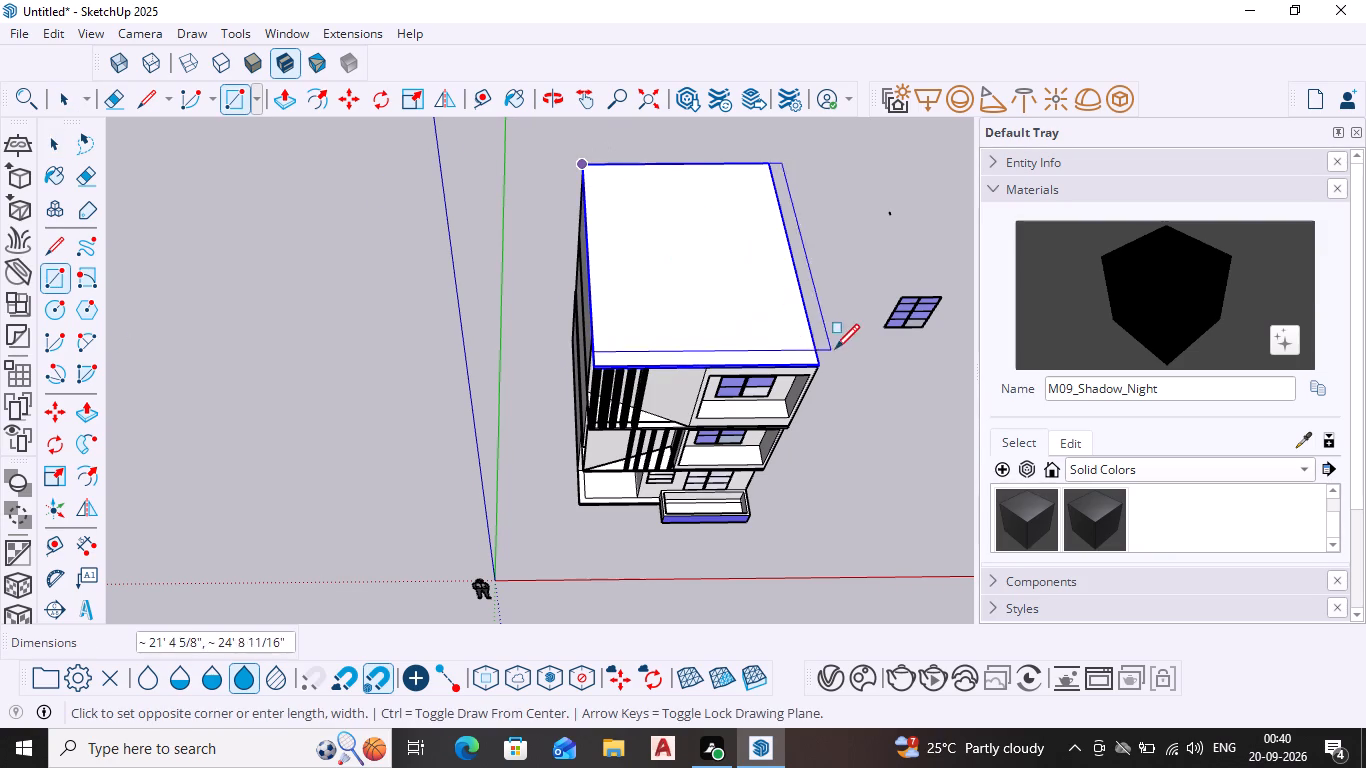
left_click(820, 364)
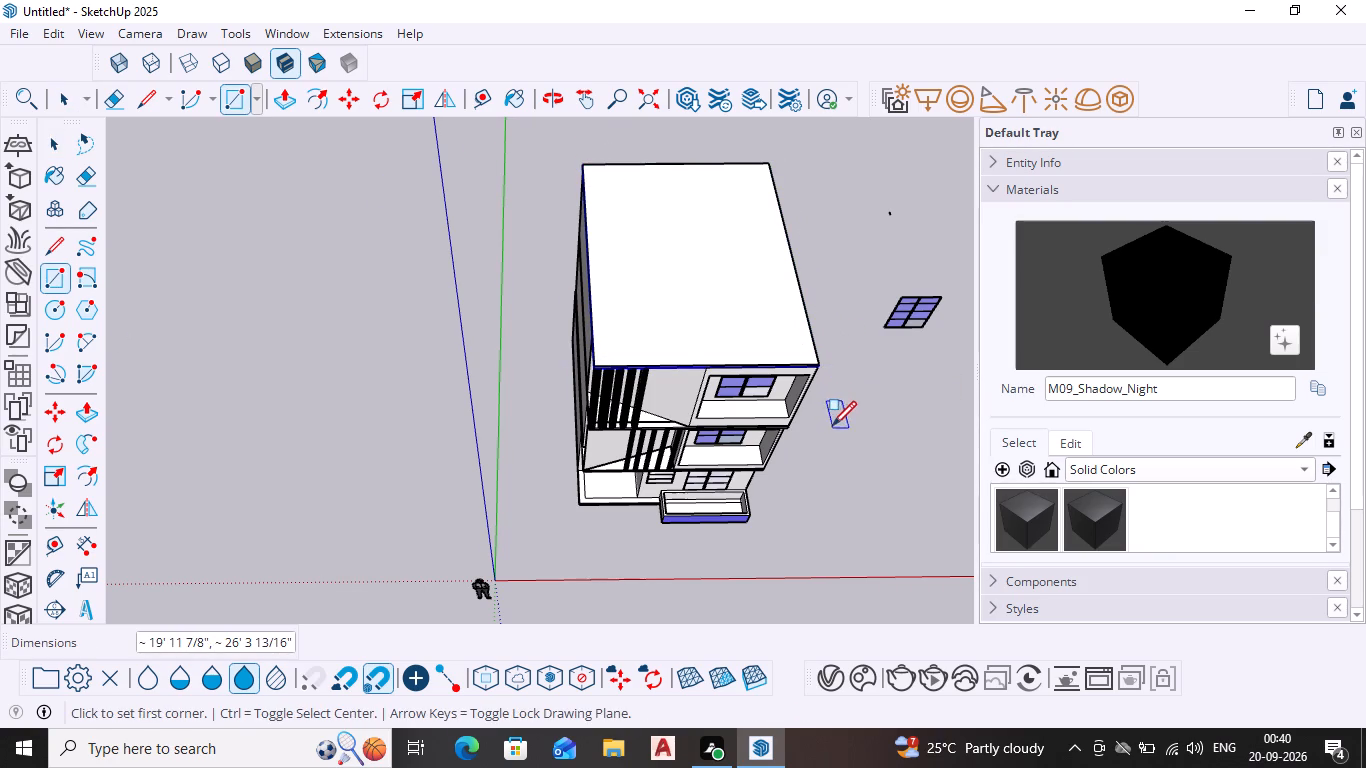
middle_click_drag(830, 428, 742, 240)
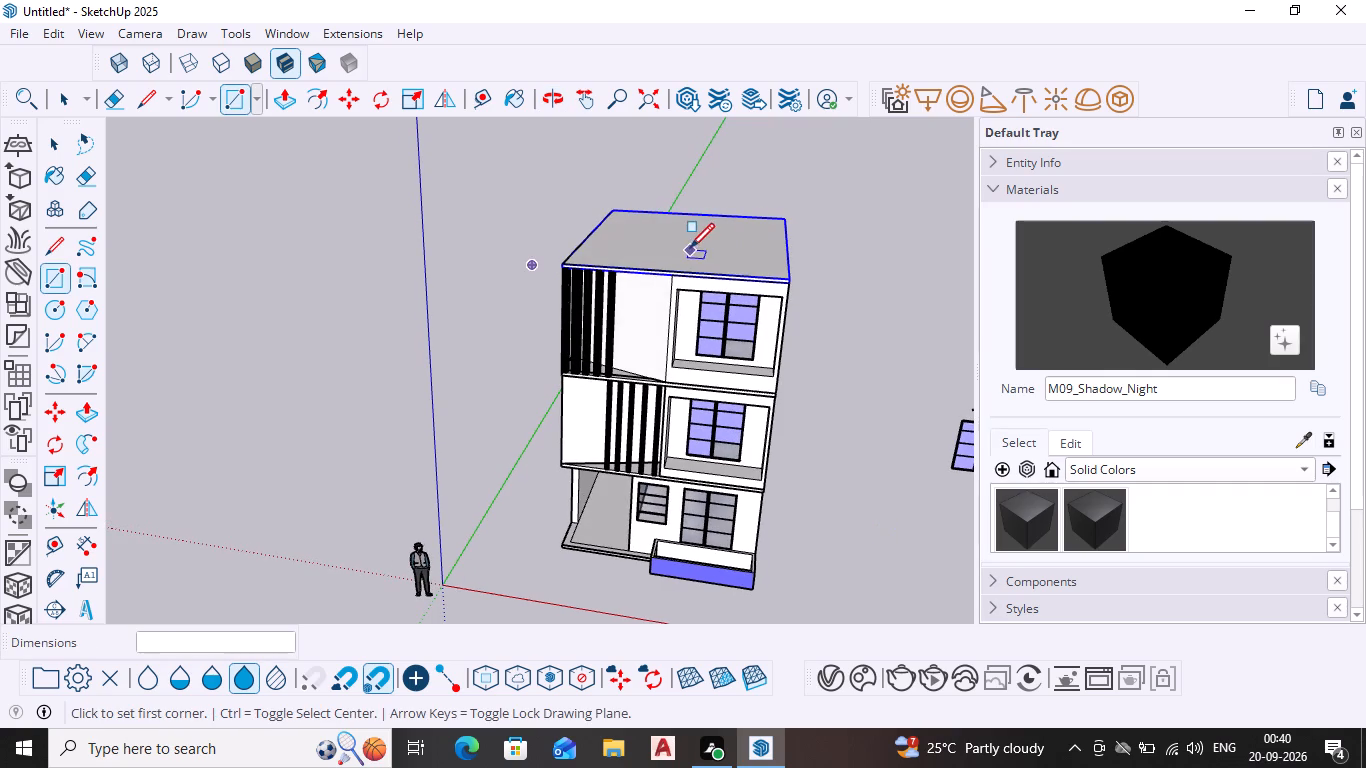
key("space")
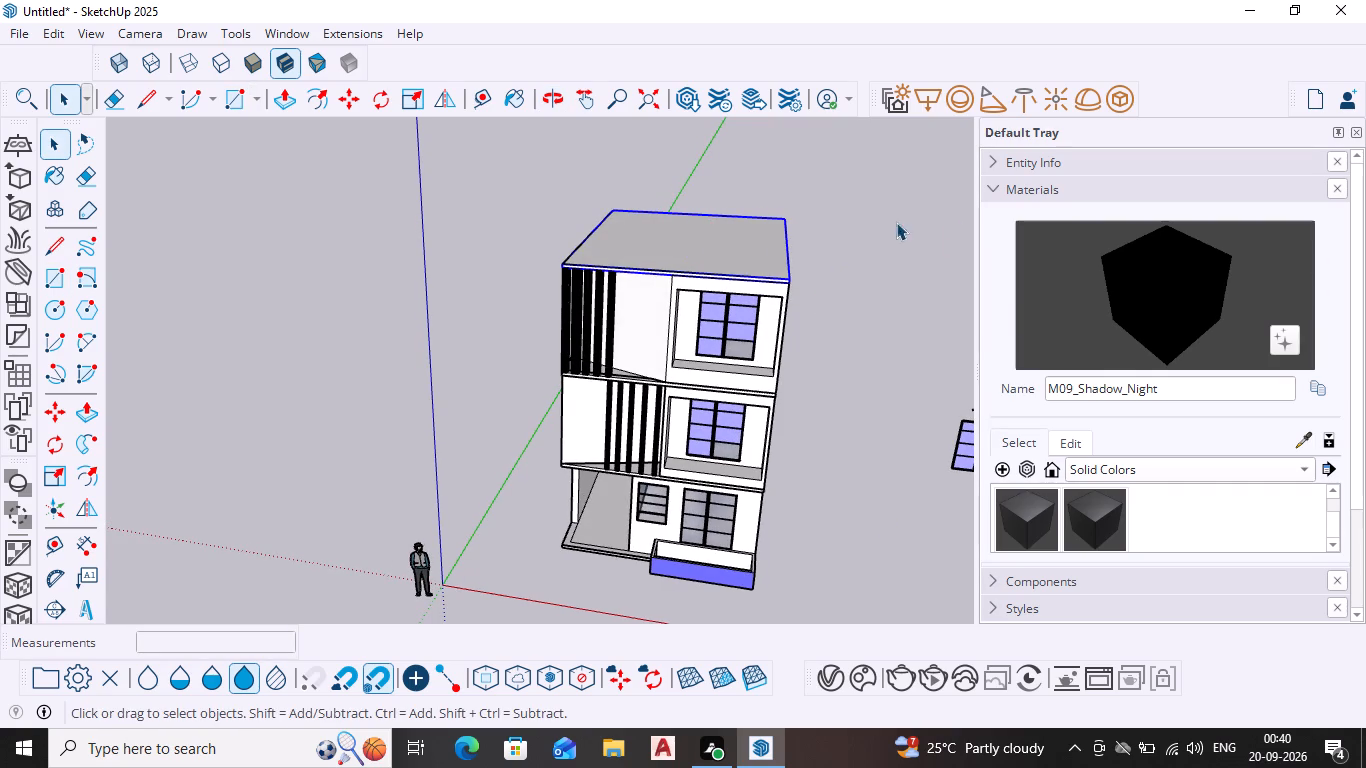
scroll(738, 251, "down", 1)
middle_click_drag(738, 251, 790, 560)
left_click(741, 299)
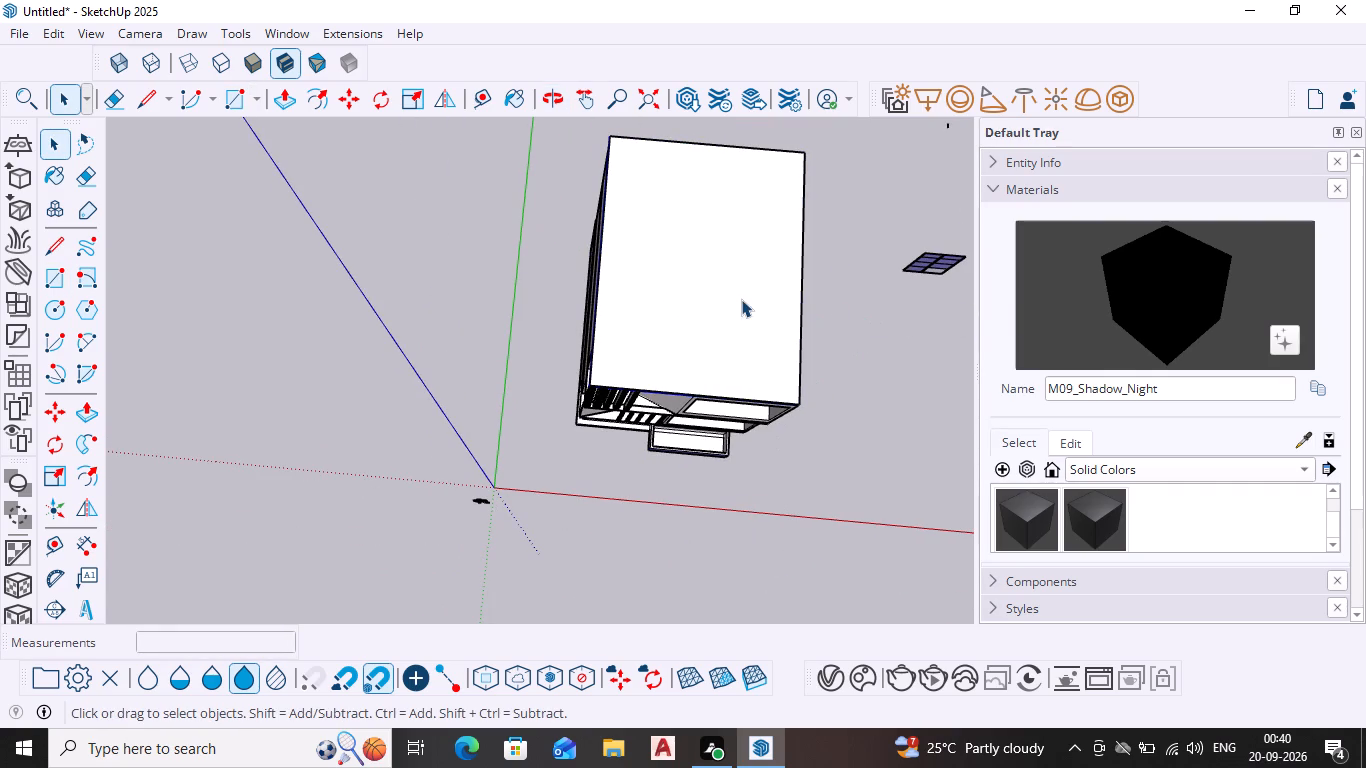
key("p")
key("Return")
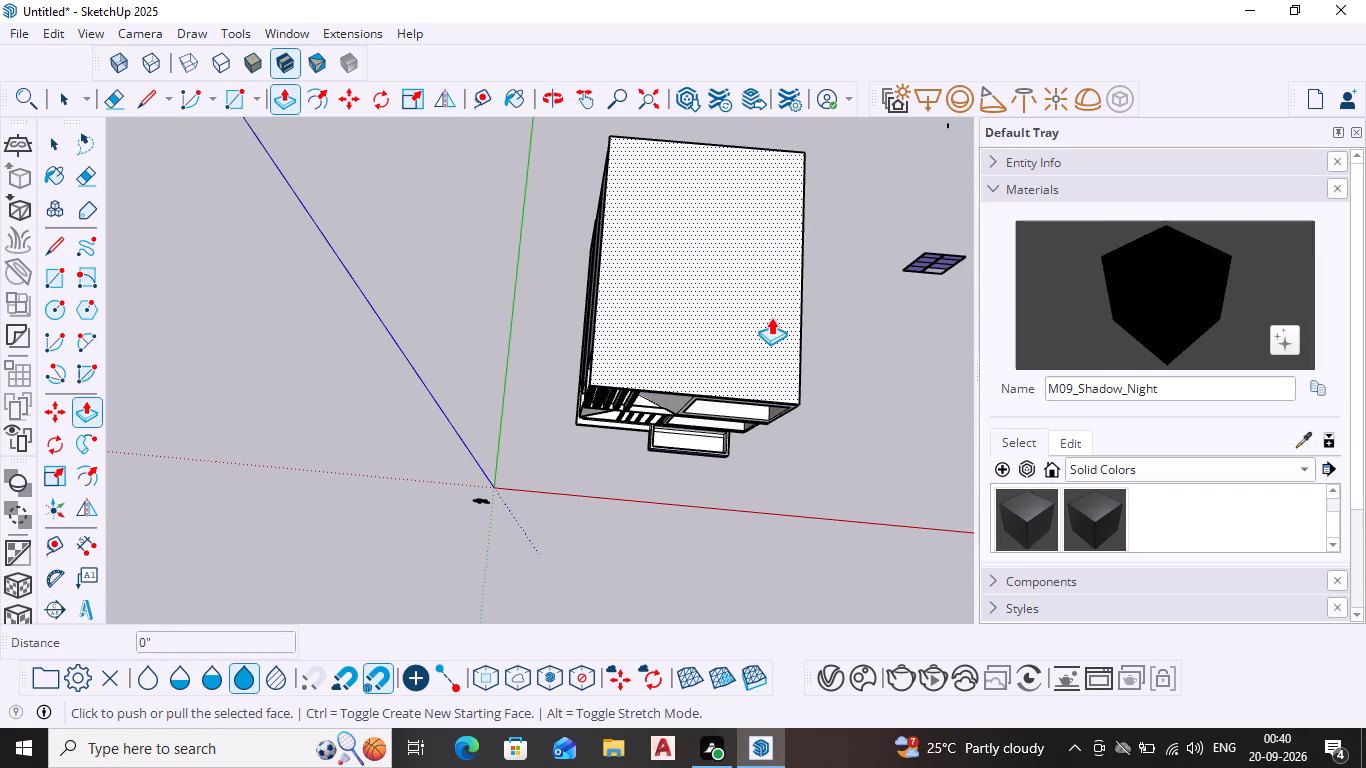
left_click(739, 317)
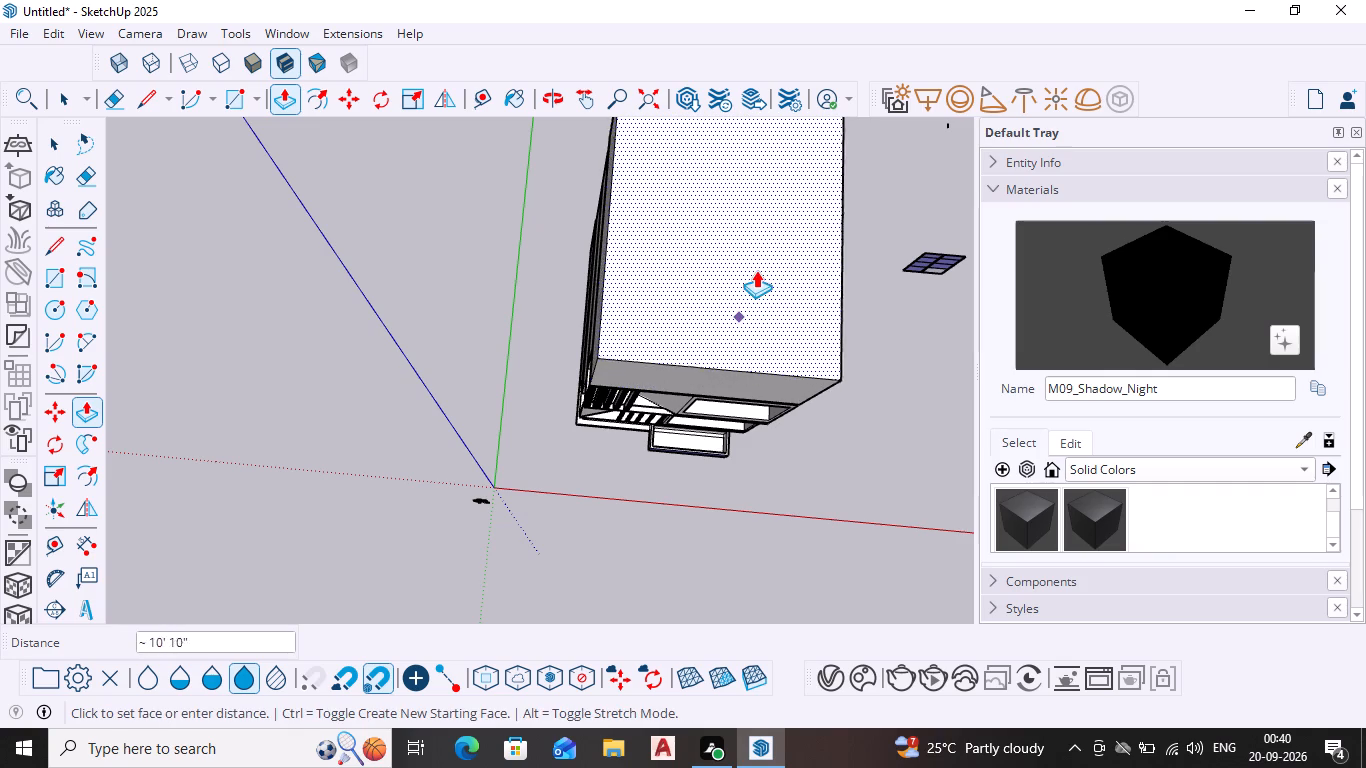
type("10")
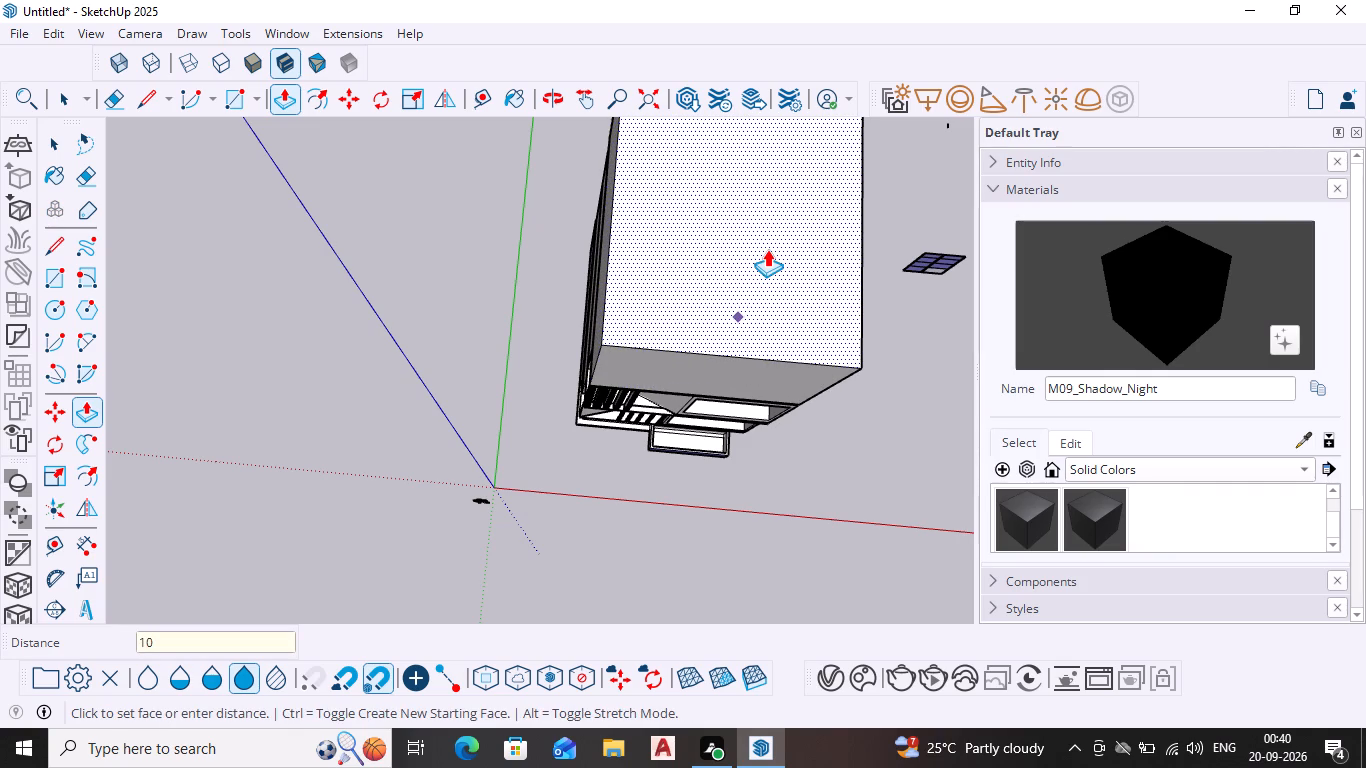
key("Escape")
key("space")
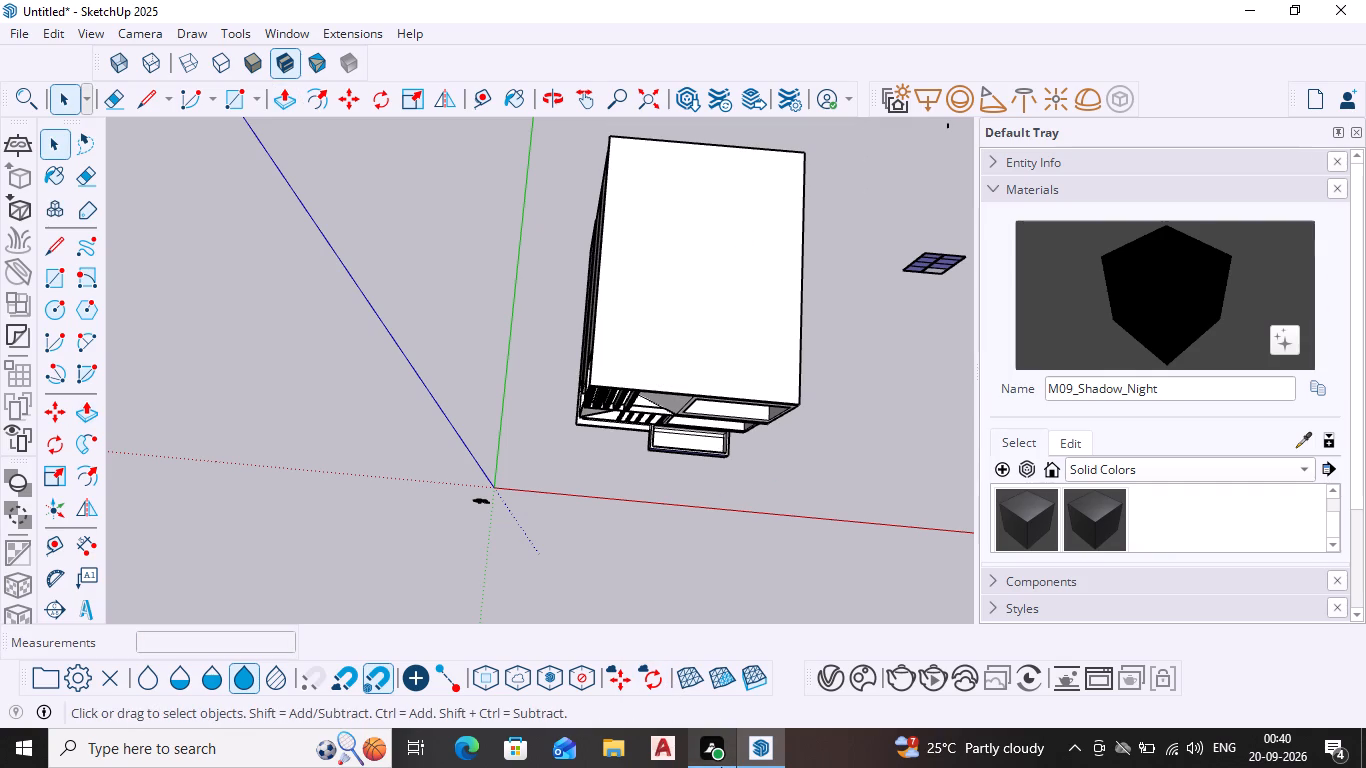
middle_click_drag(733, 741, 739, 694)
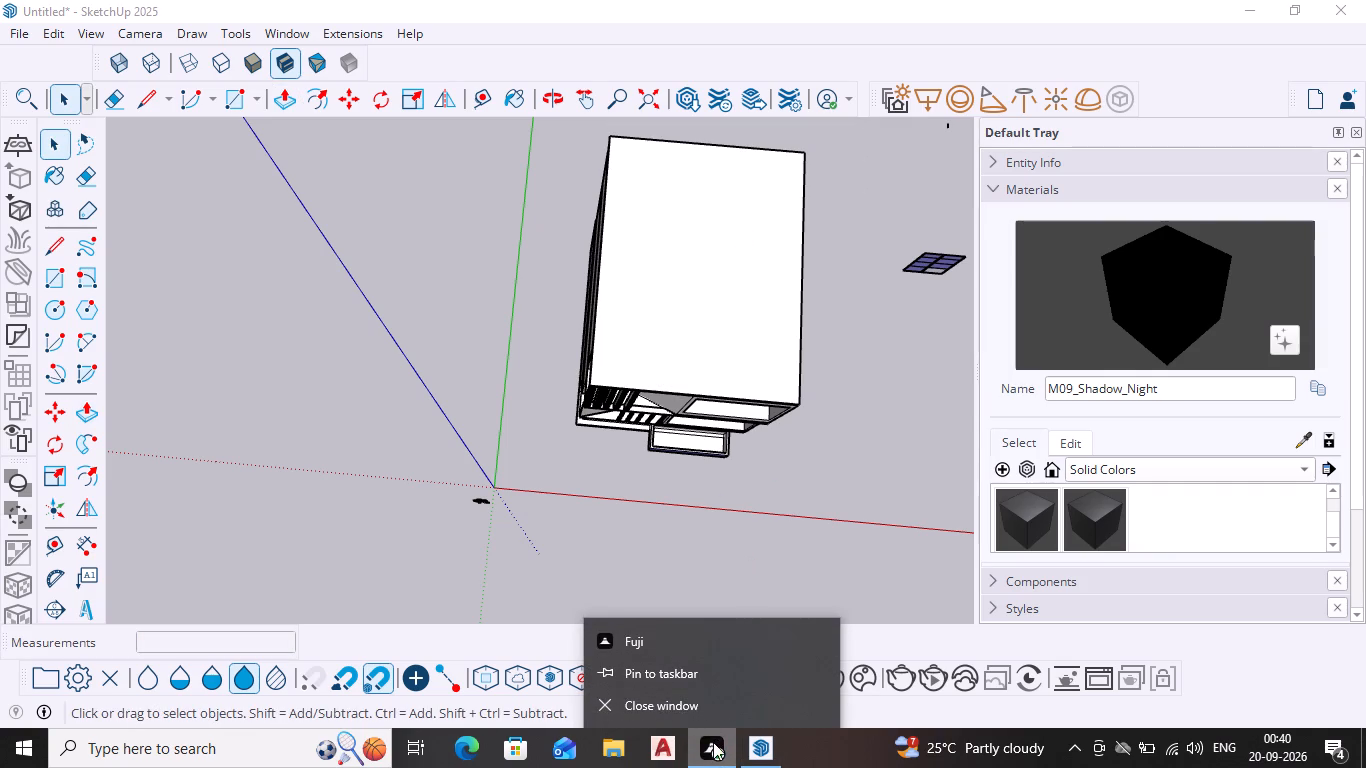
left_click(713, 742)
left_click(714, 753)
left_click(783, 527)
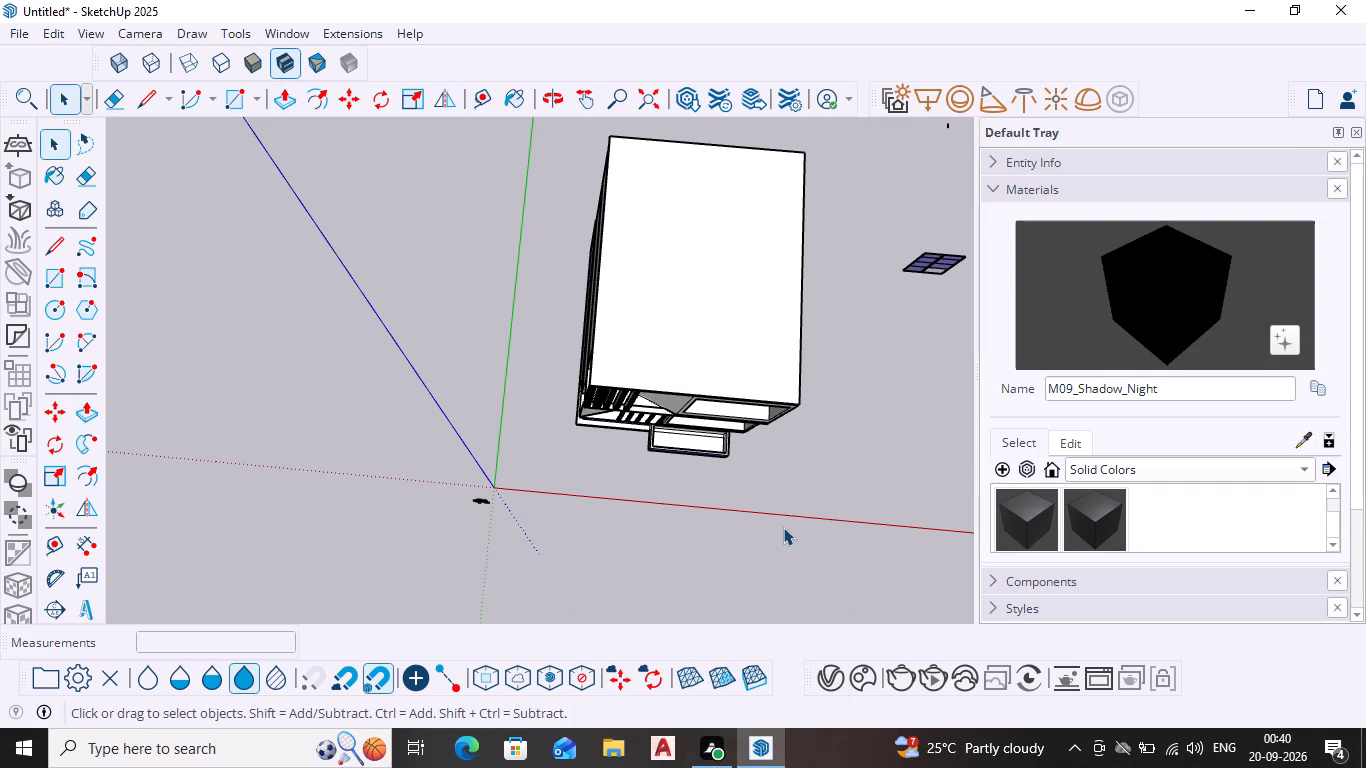
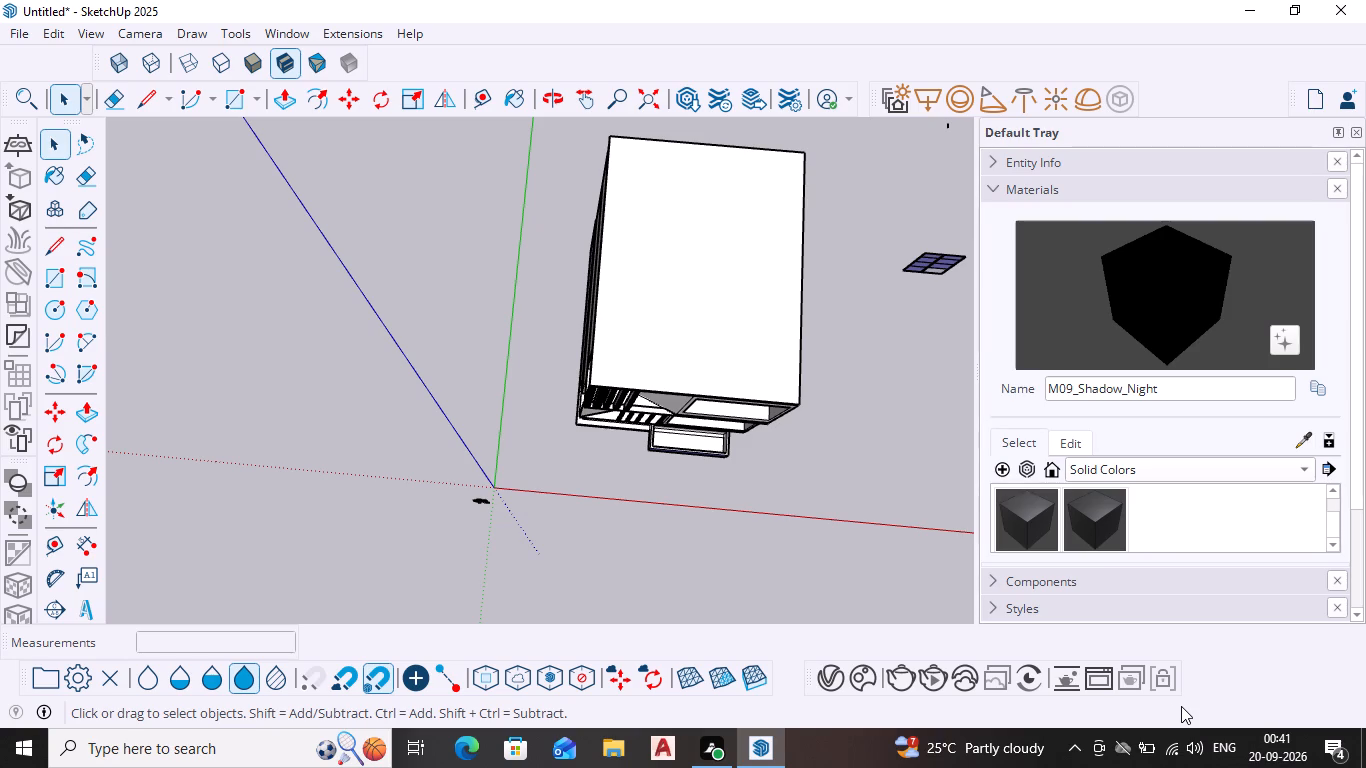
Draw a line about 26' 4" long down the middle of the roof rectangle, from its front edge to its back edge.
middle_click_drag(726, 497, 779, 284)
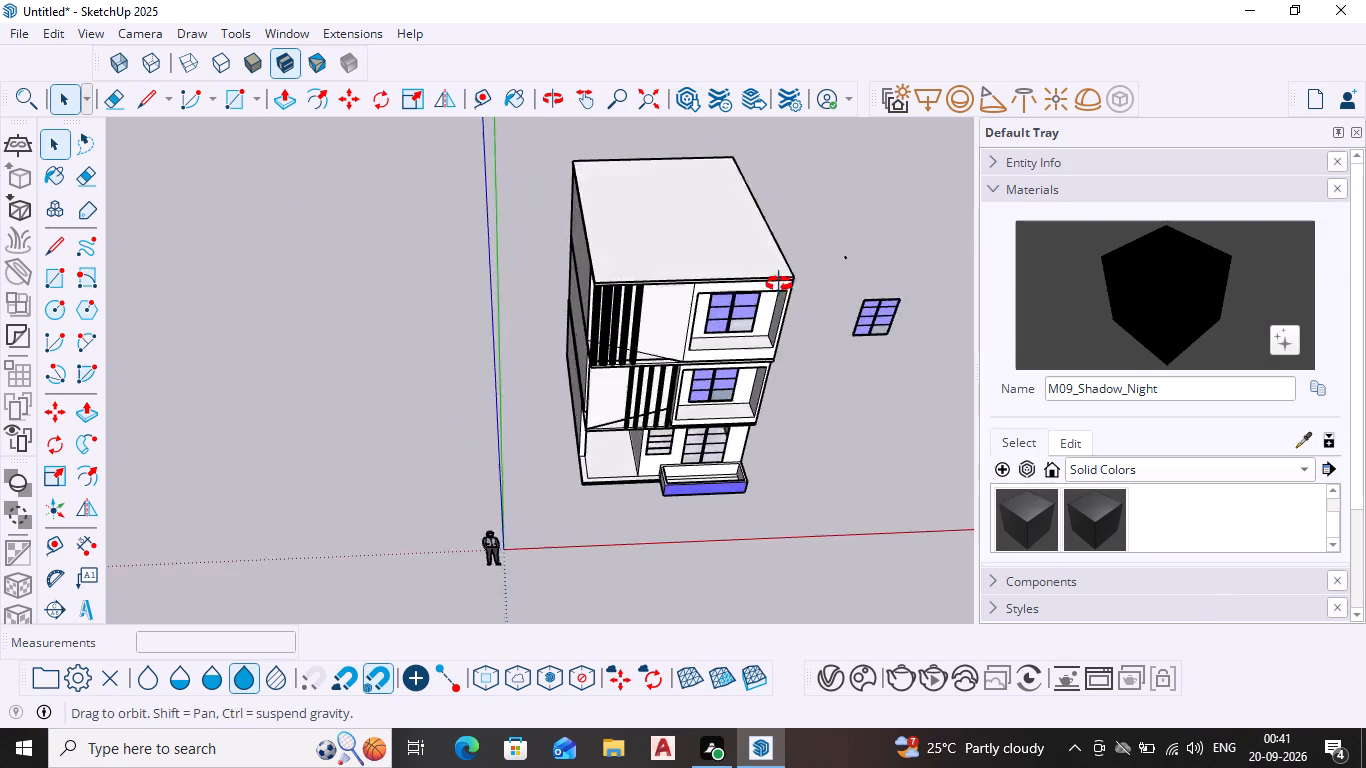
middle_click_drag(779, 284, 701, 241)
scroll(667, 276, "up", 3)
scroll(672, 248, "down", 1)
middle_click_drag(669, 249, 697, 480)
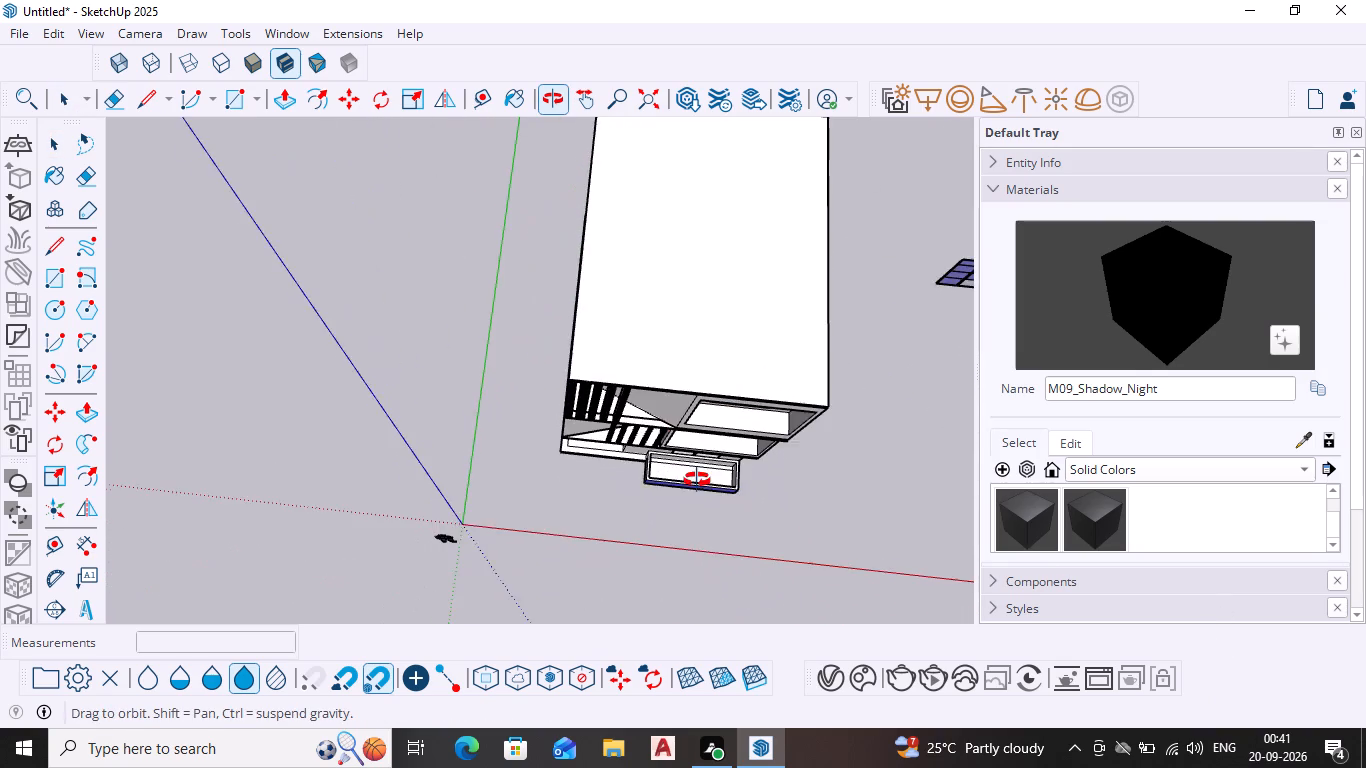
middle_click_drag(697, 480, 697, 476)
middle_click_drag(690, 334, 663, 421, "shift")
left_click(670, 391)
scroll(675, 396, "up", 3)
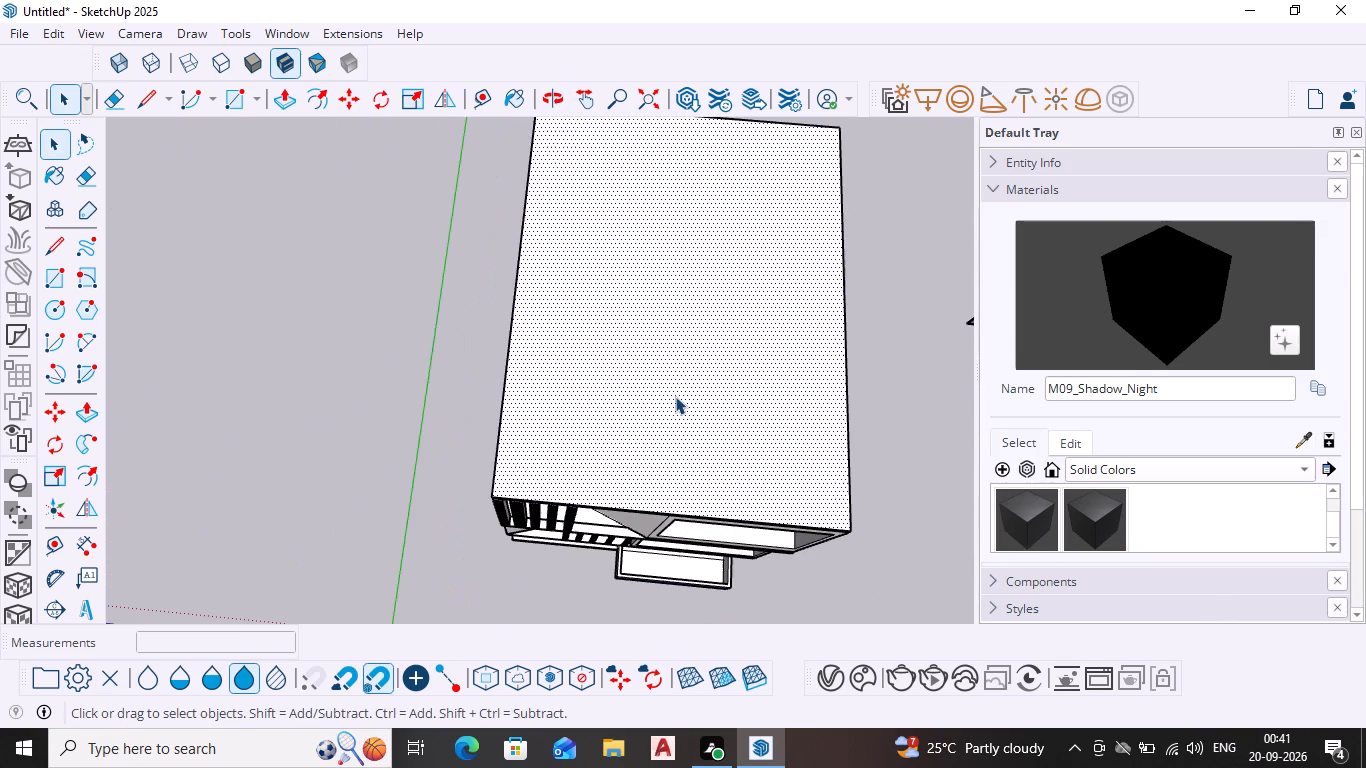
key("l")
key("Return")
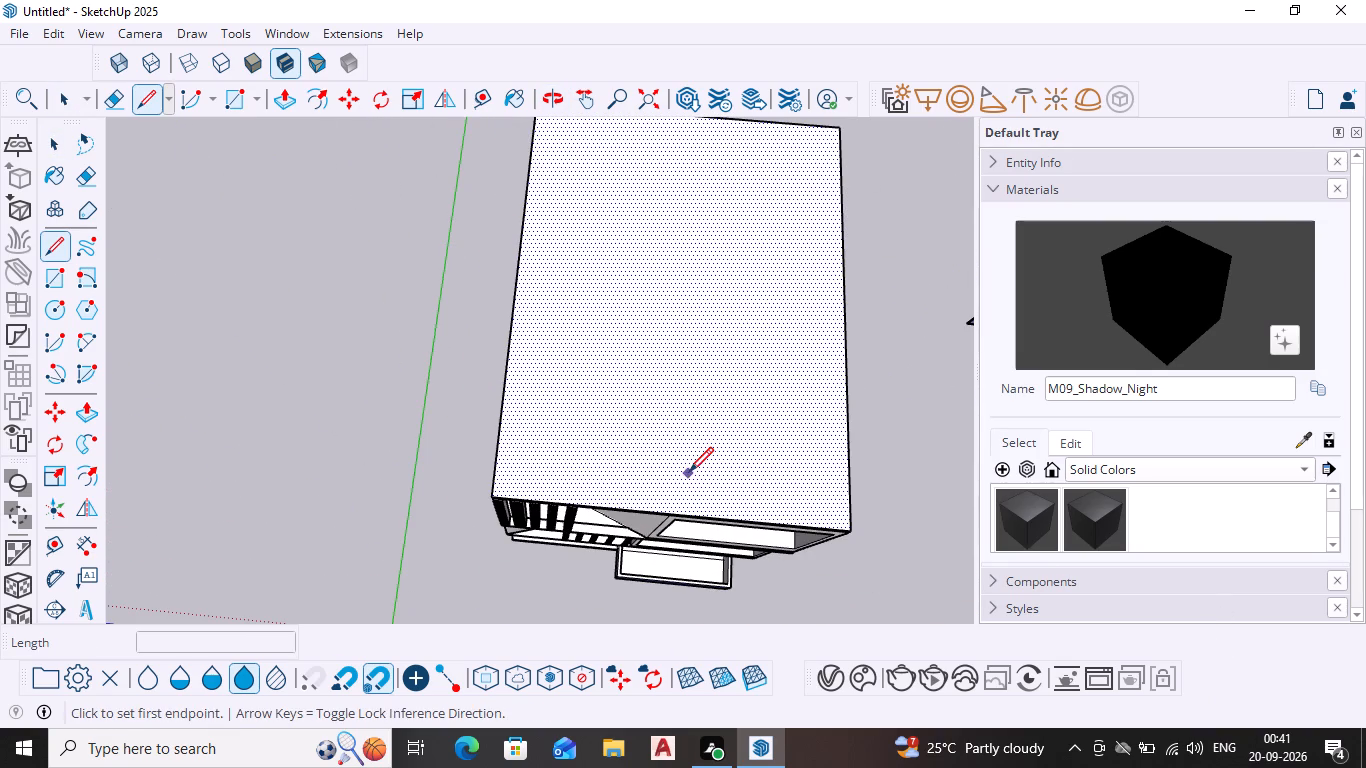
left_click_drag(672, 520, 671, 502)
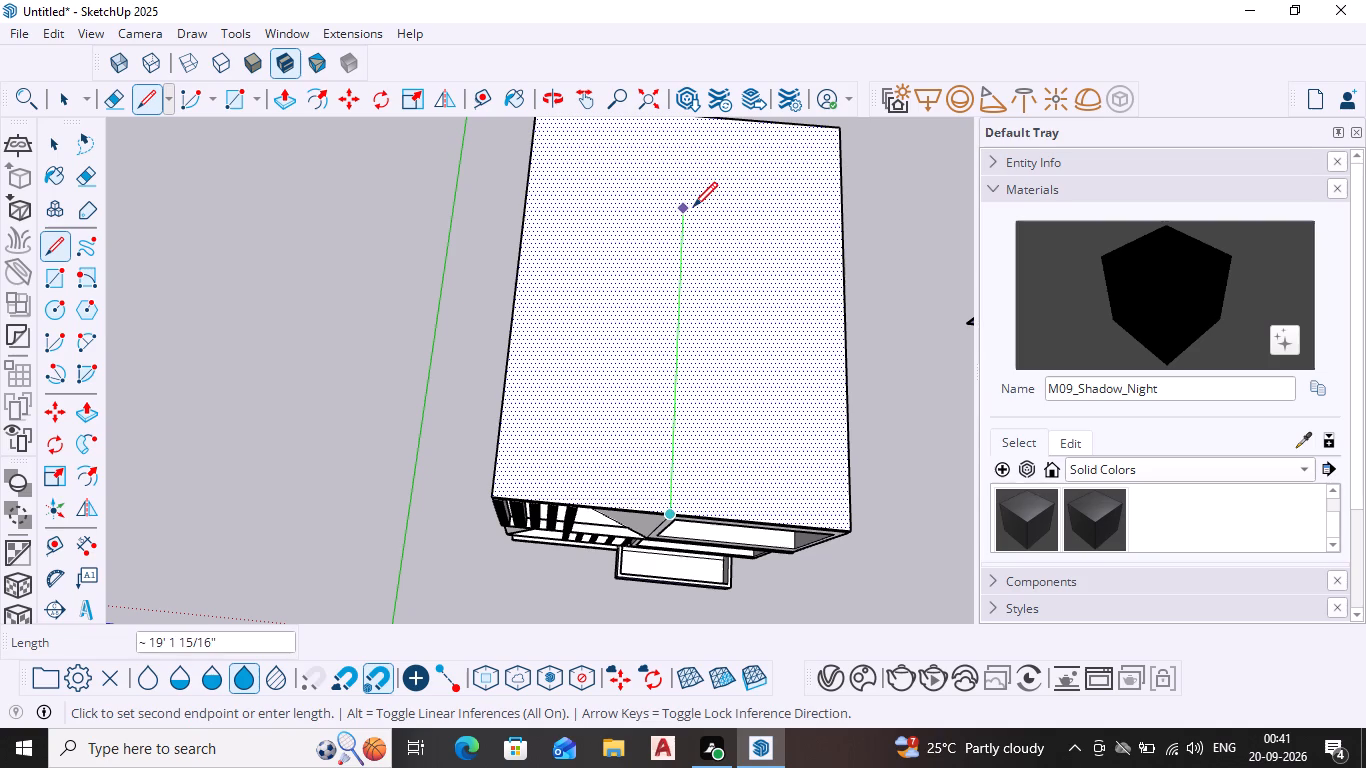
middle_click_drag(693, 206, 670, 358, "shift")
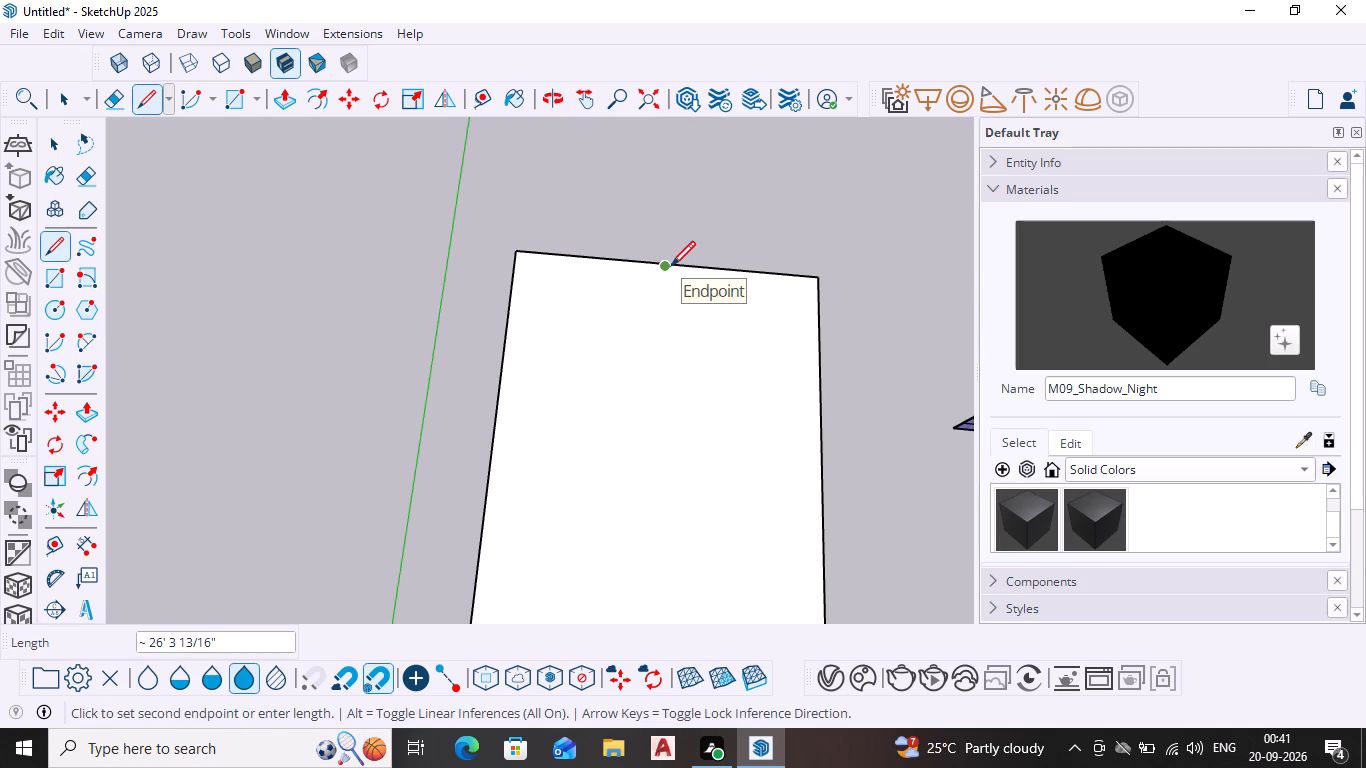
left_click(669, 275)
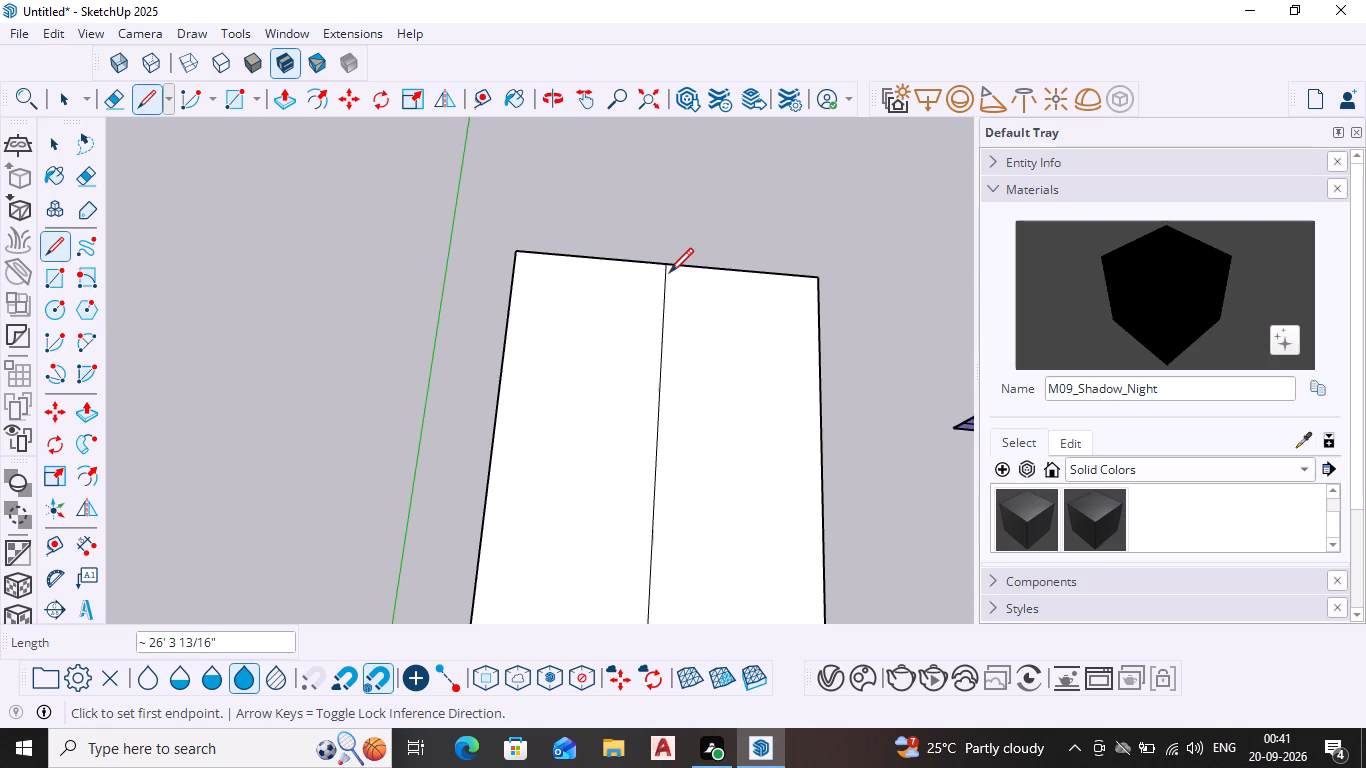
key("space")
Draw a front-to-back line about 26' 4" long just inside the roof's window-side edge, marking off a narrow strip.
scroll(760, 483, "down", 3)
middle_click_drag(741, 522, 706, 334)
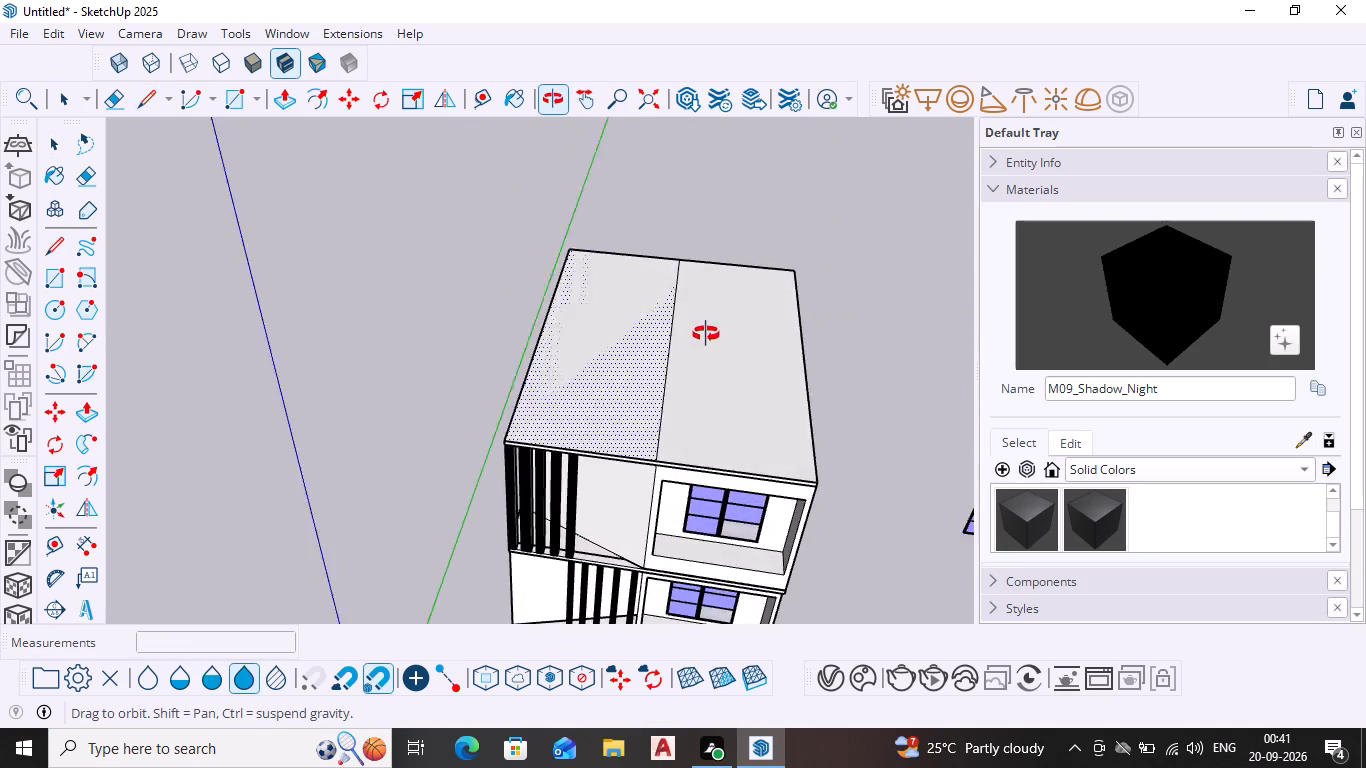
middle_click_drag(706, 334, 704, 277)
left_click(771, 363)
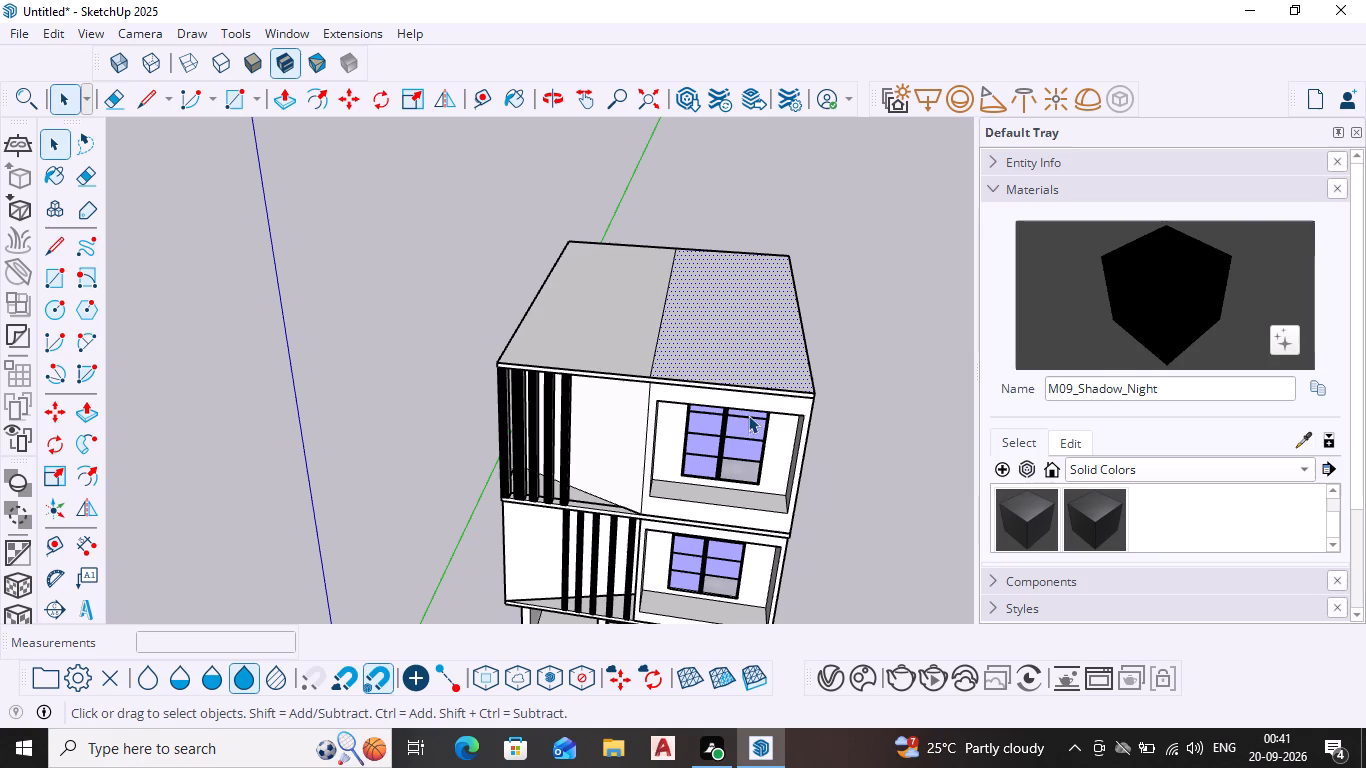
key("Escape")
scroll(801, 411, "up", 6)
key("l")
key("Return")
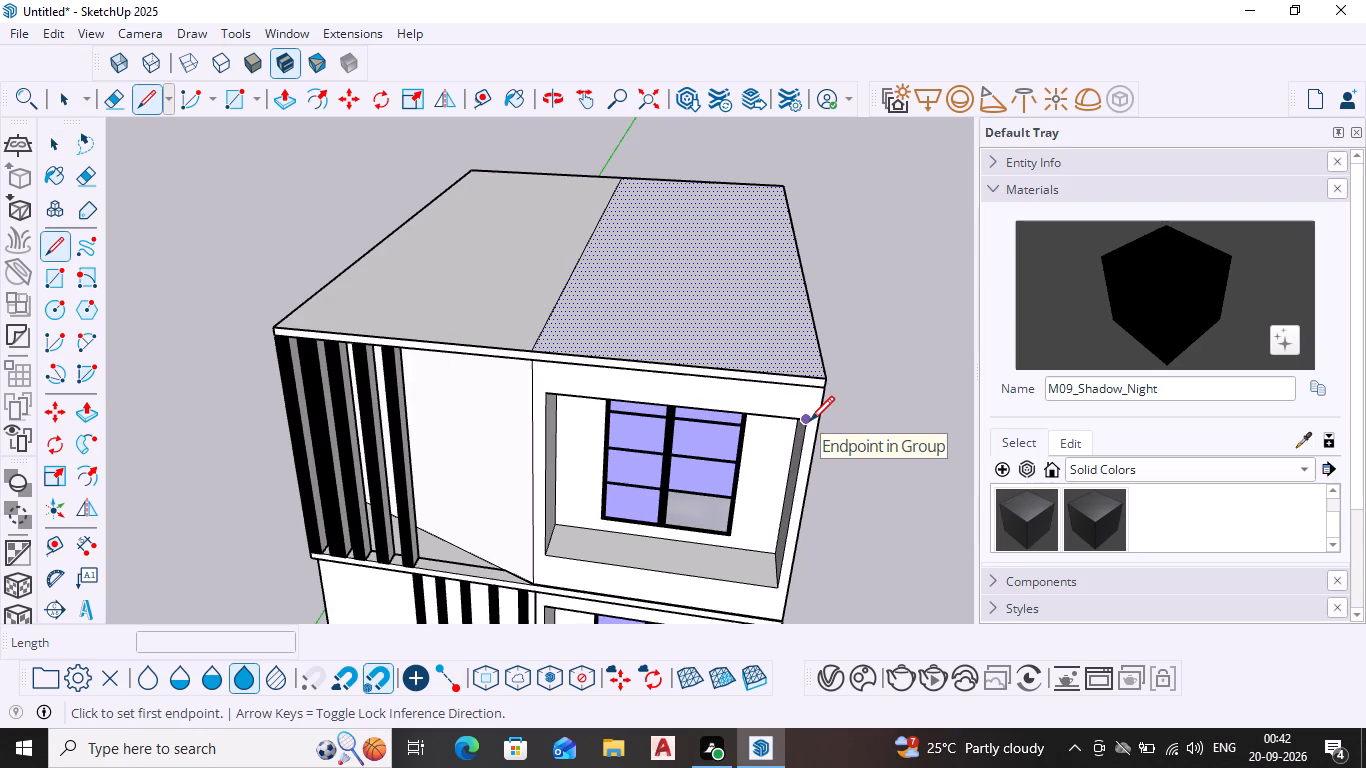
left_click(810, 381)
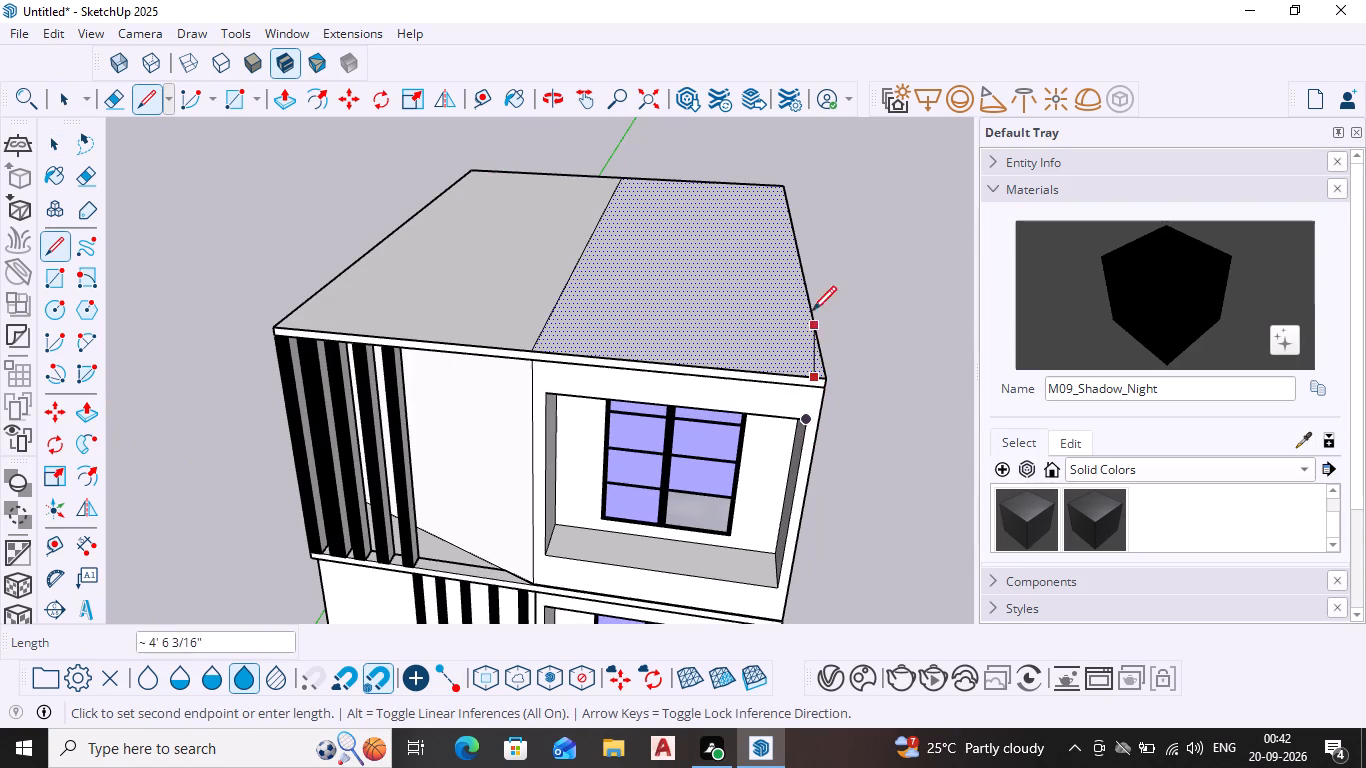
middle_click_drag(768, 196, 746, 292)
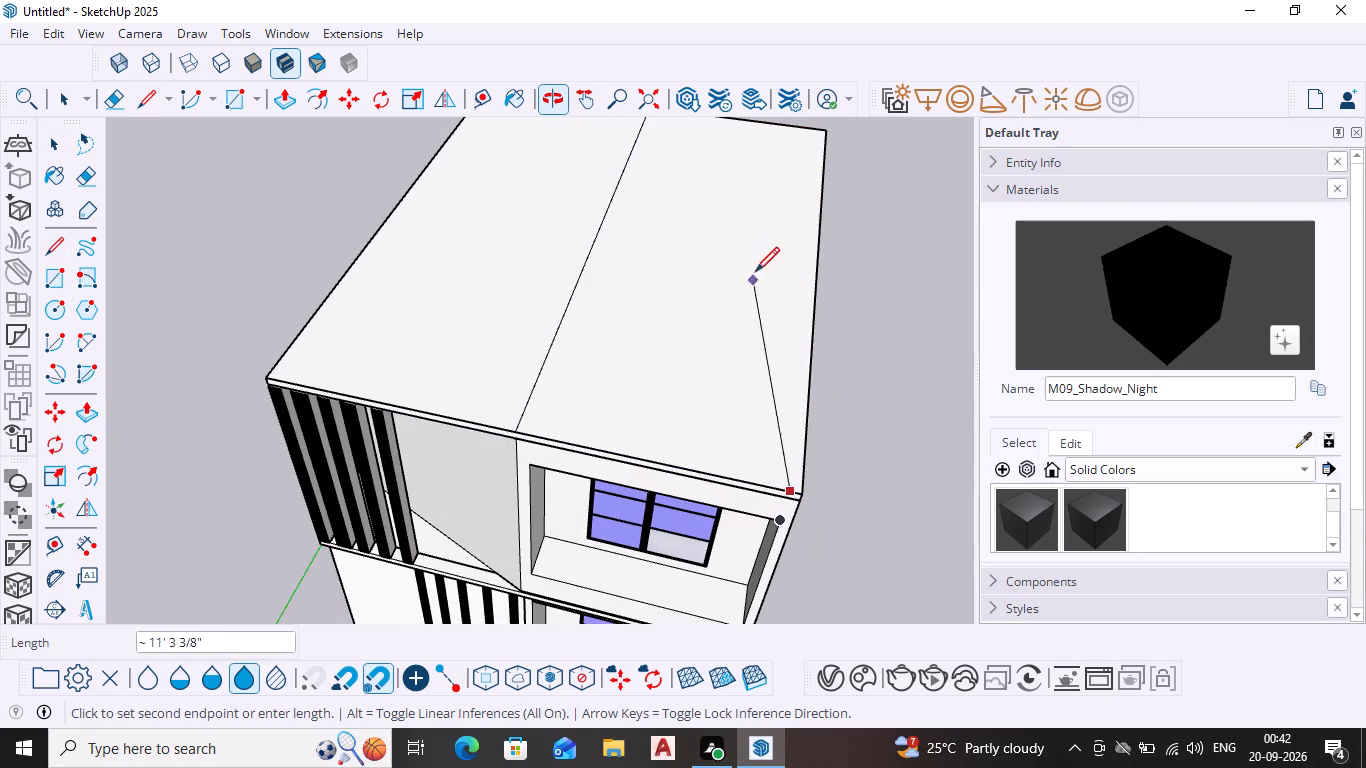
left_click(810, 132)
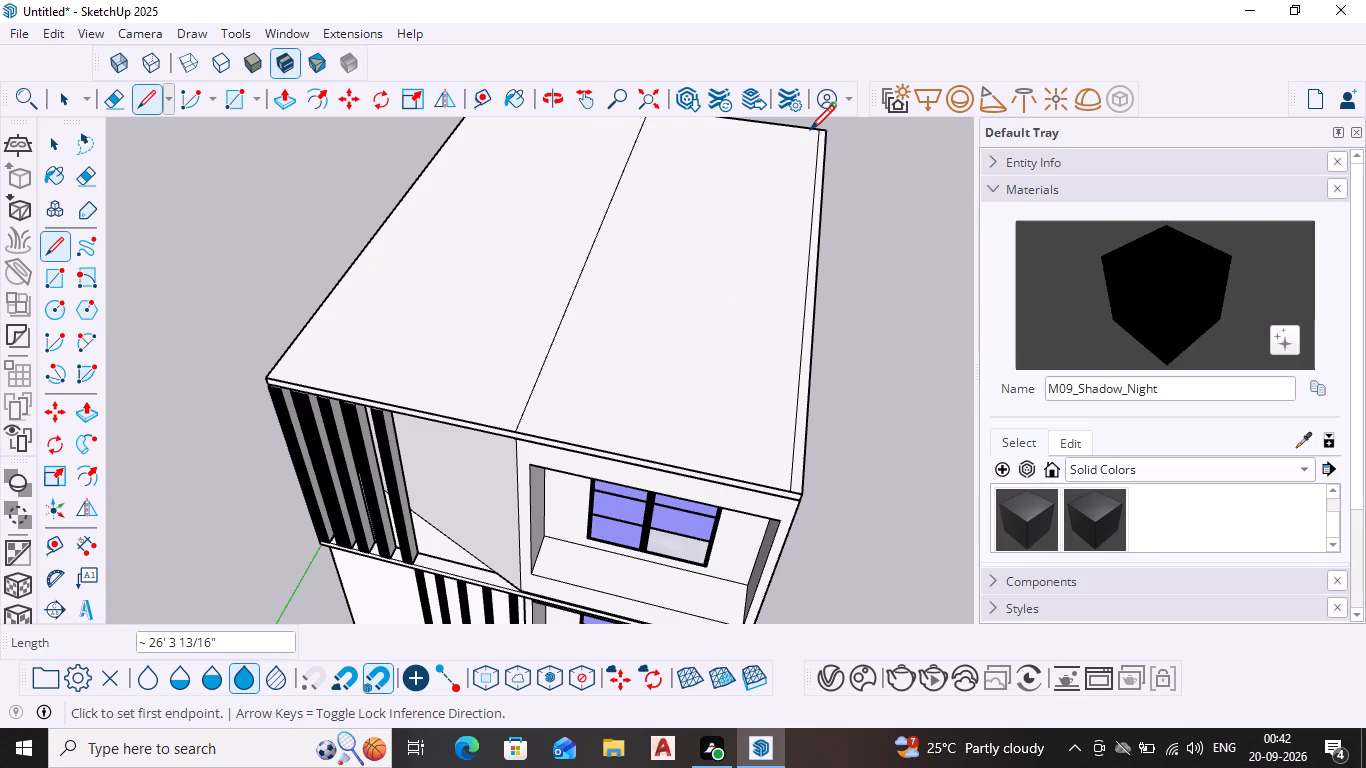
key("space")
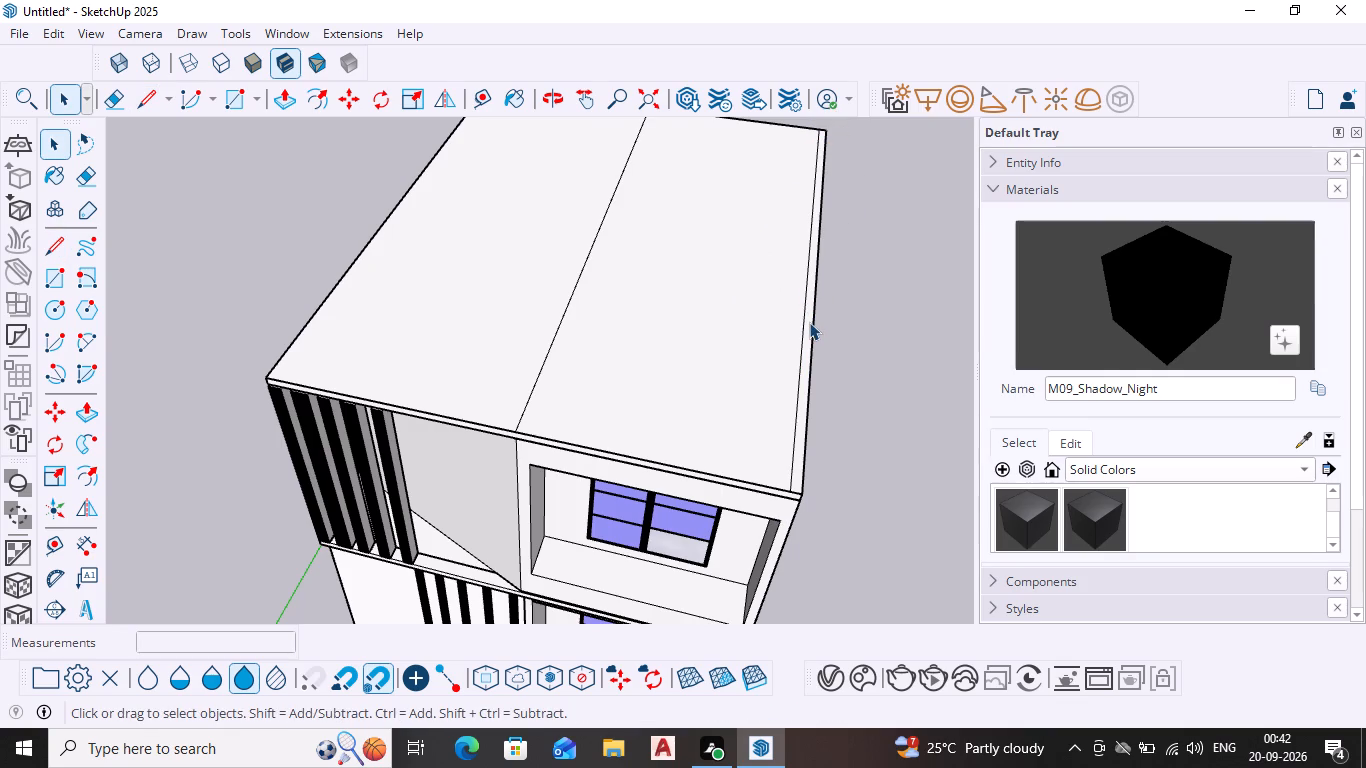
Push/Pull the narrow strip along the roof's window-side edge up 10' to form a side wall.
left_click(809, 322)
left_click(805, 329)
scroll(805, 332, "up", 3)
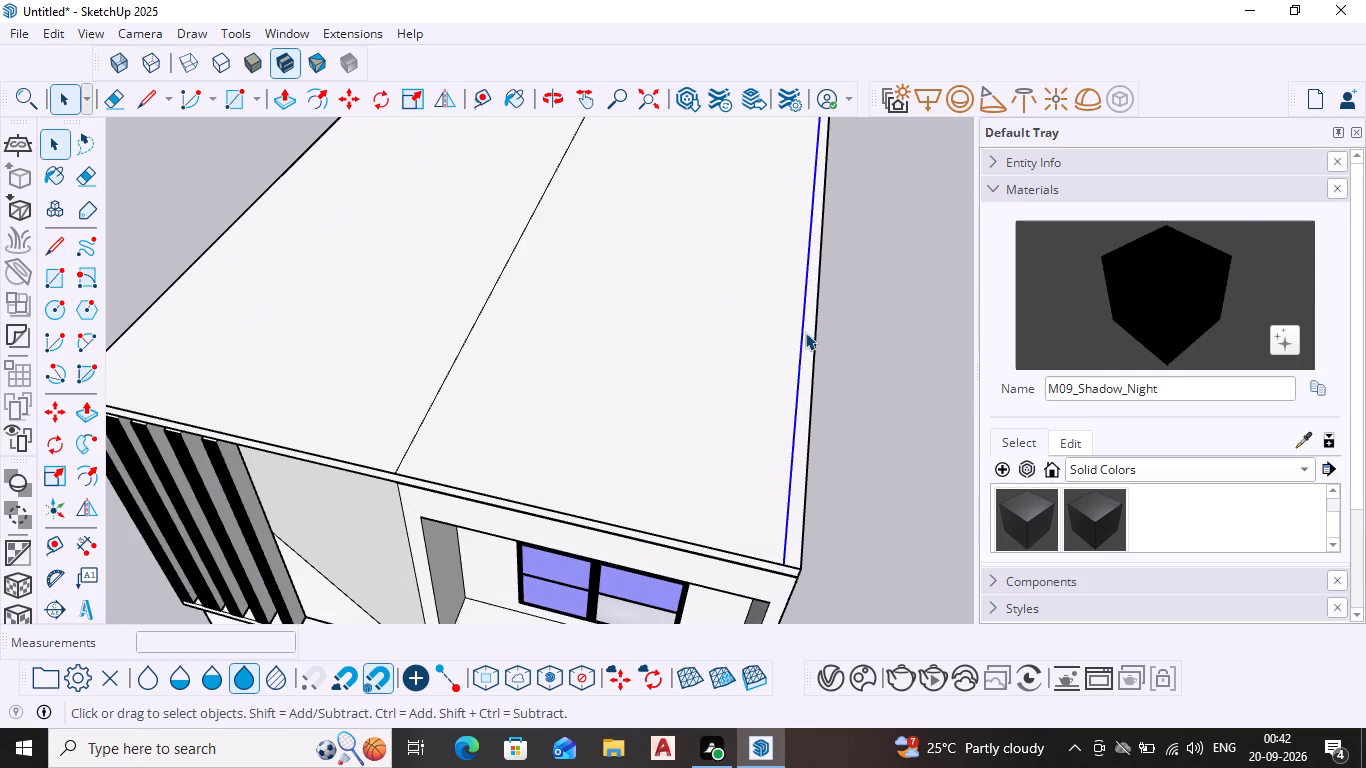
left_click(809, 360)
scroll(806, 376, "up", 4)
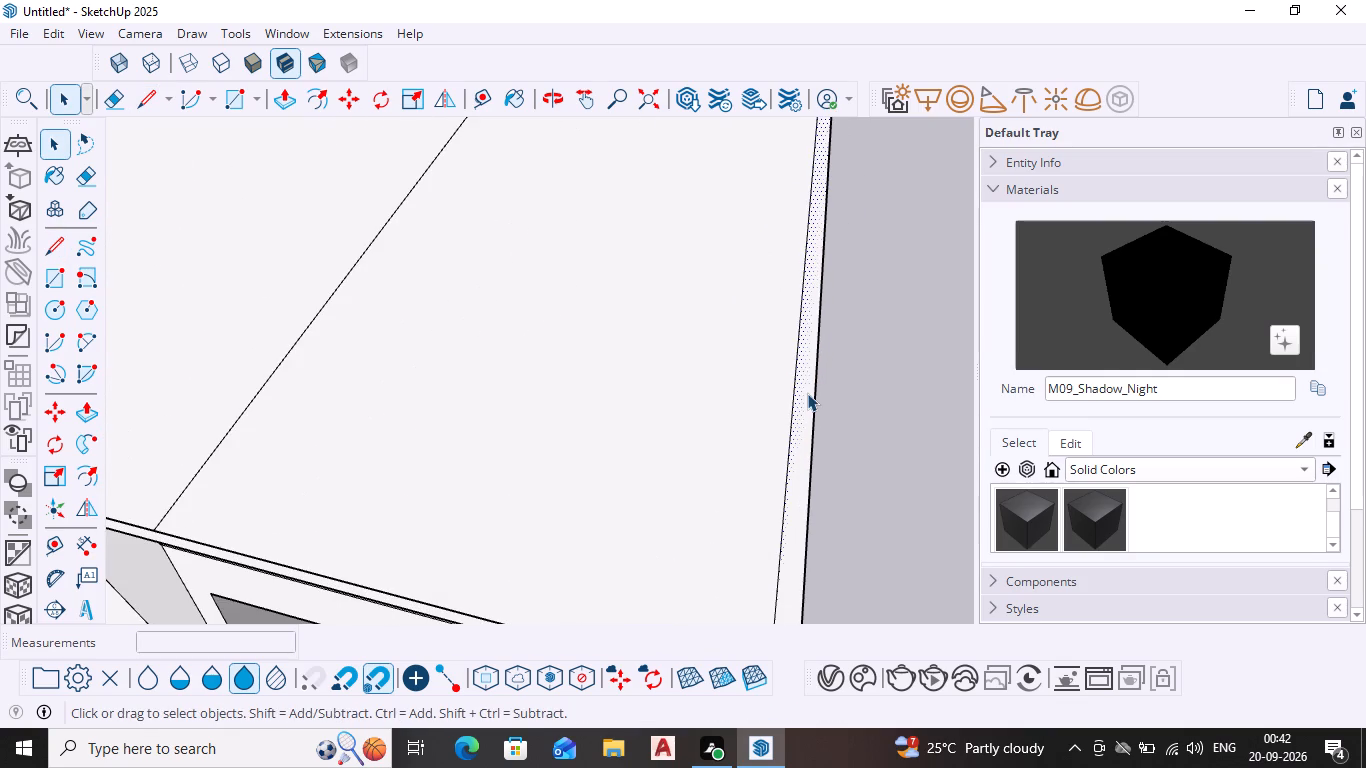
key("p")
key("Return")
left_click(806, 386)
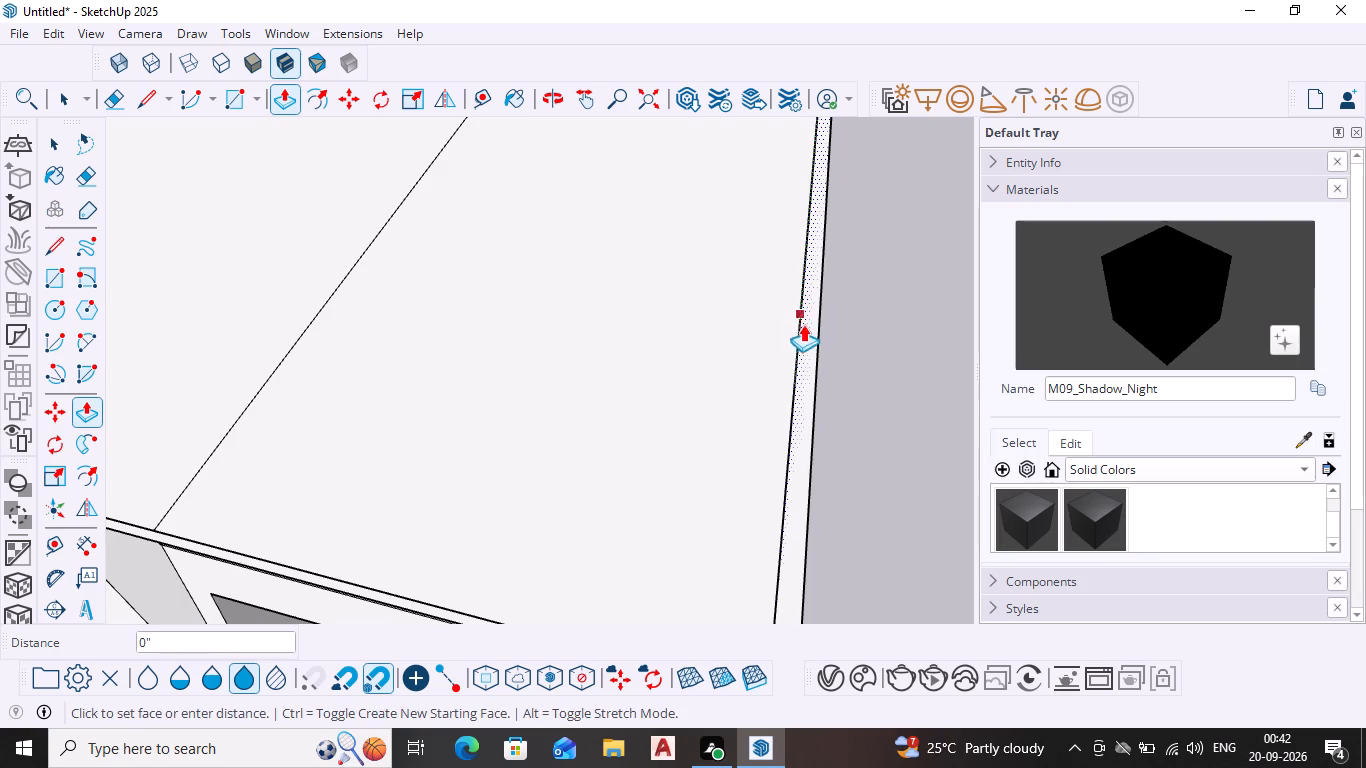
scroll(801, 378, "down", 3)
middle_click_drag(801, 378, 808, 329)
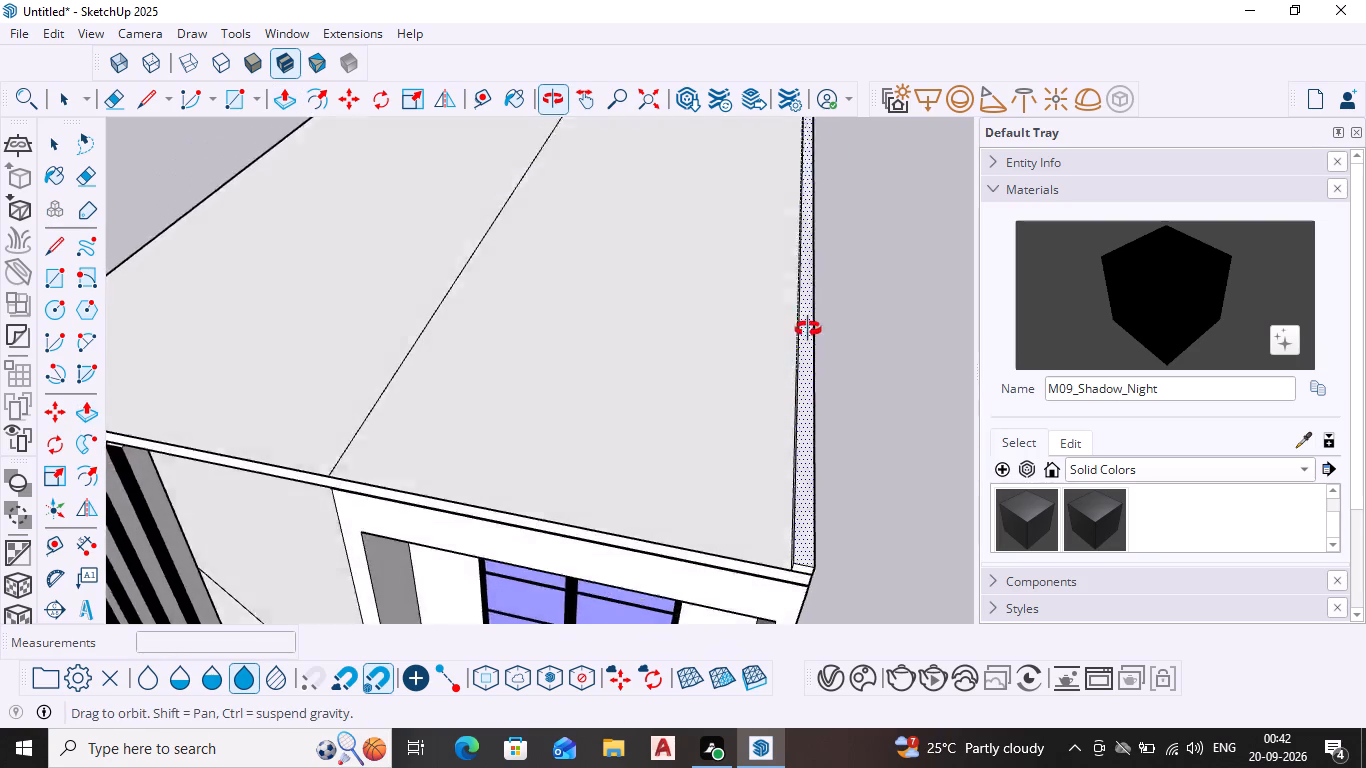
middle_click_drag(808, 329, 822, 144)
key("1")
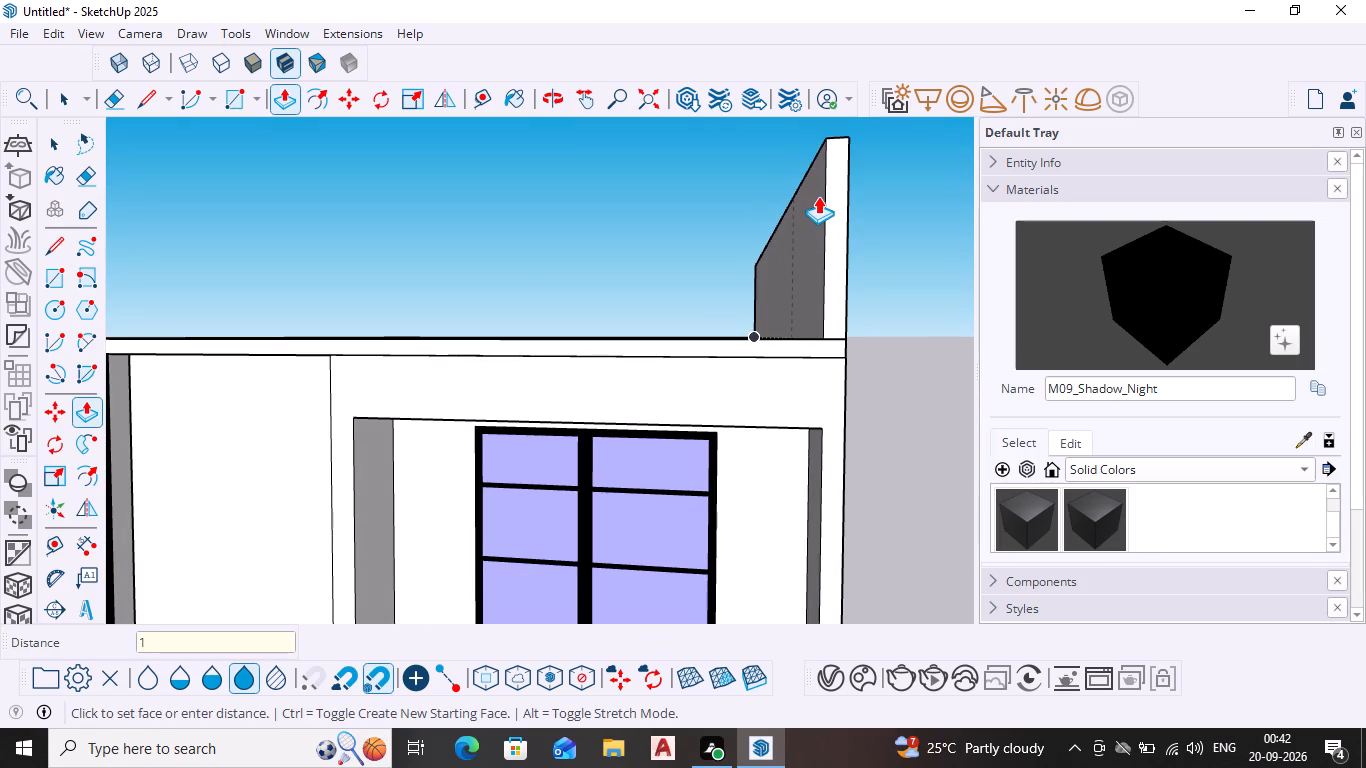
key("0")
key("apostrophe")
key("Return")
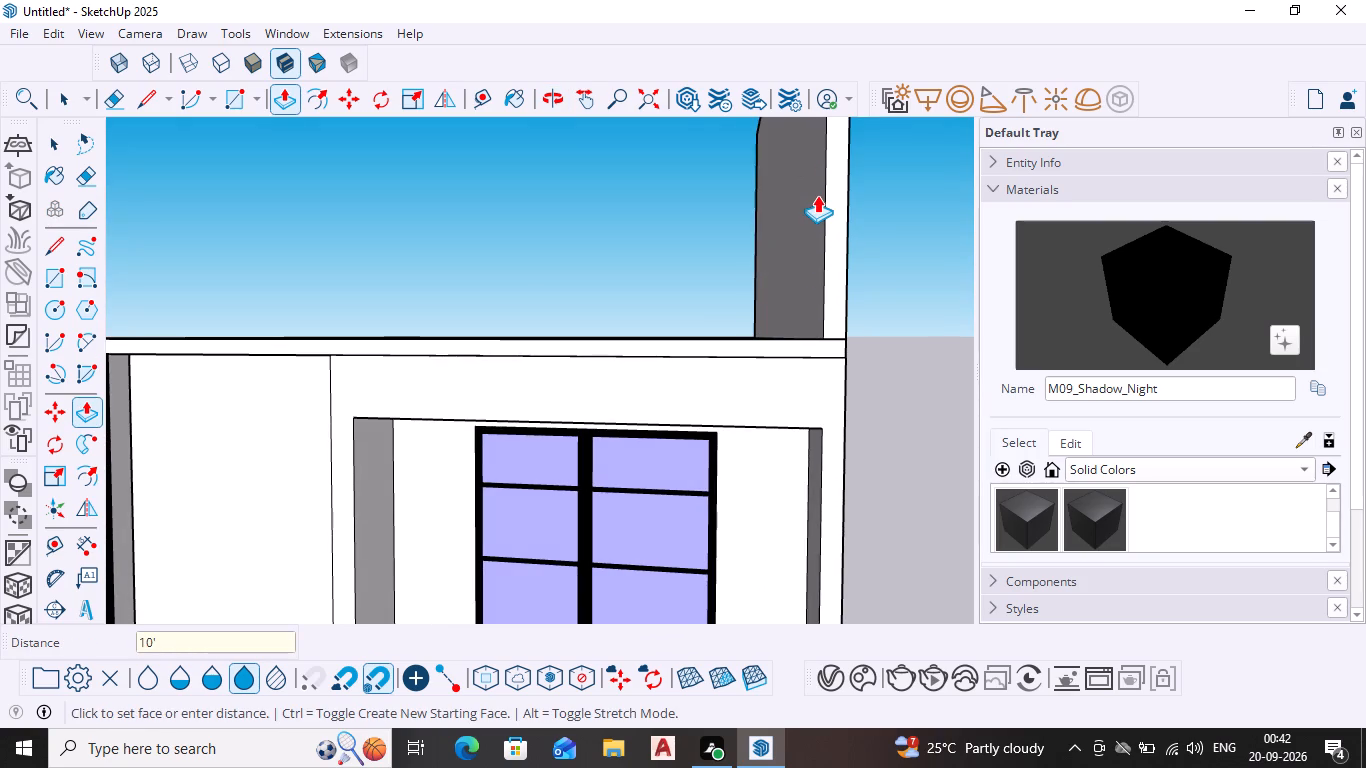
scroll(817, 195, "down", 9)
key("Escape")
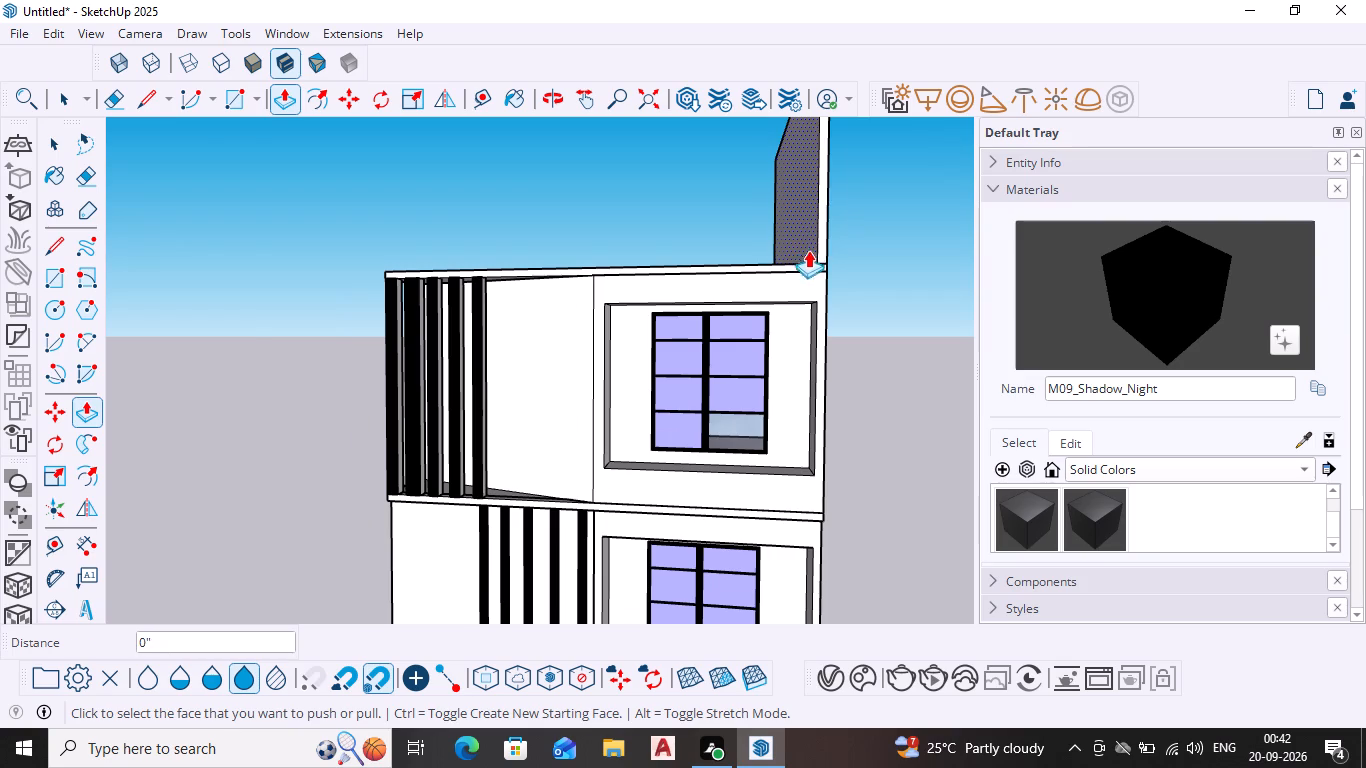
key("space")
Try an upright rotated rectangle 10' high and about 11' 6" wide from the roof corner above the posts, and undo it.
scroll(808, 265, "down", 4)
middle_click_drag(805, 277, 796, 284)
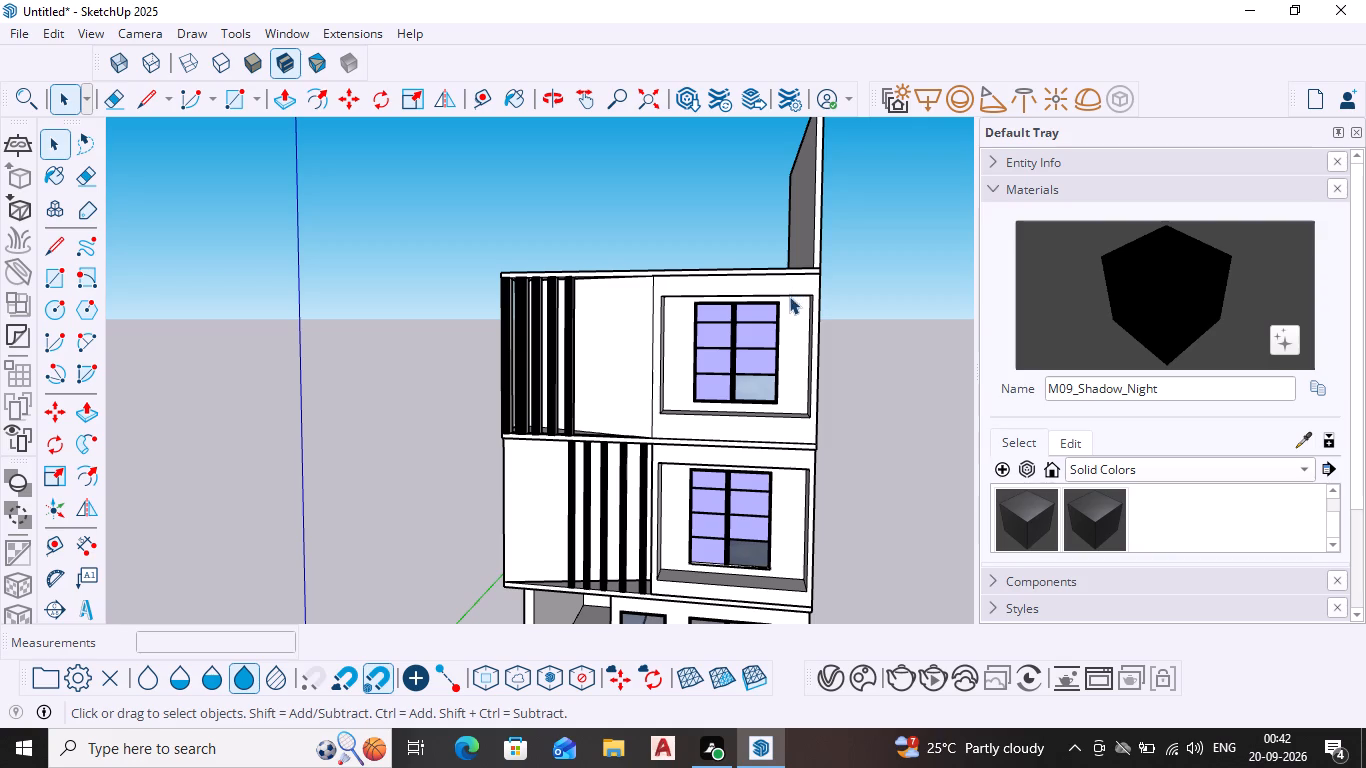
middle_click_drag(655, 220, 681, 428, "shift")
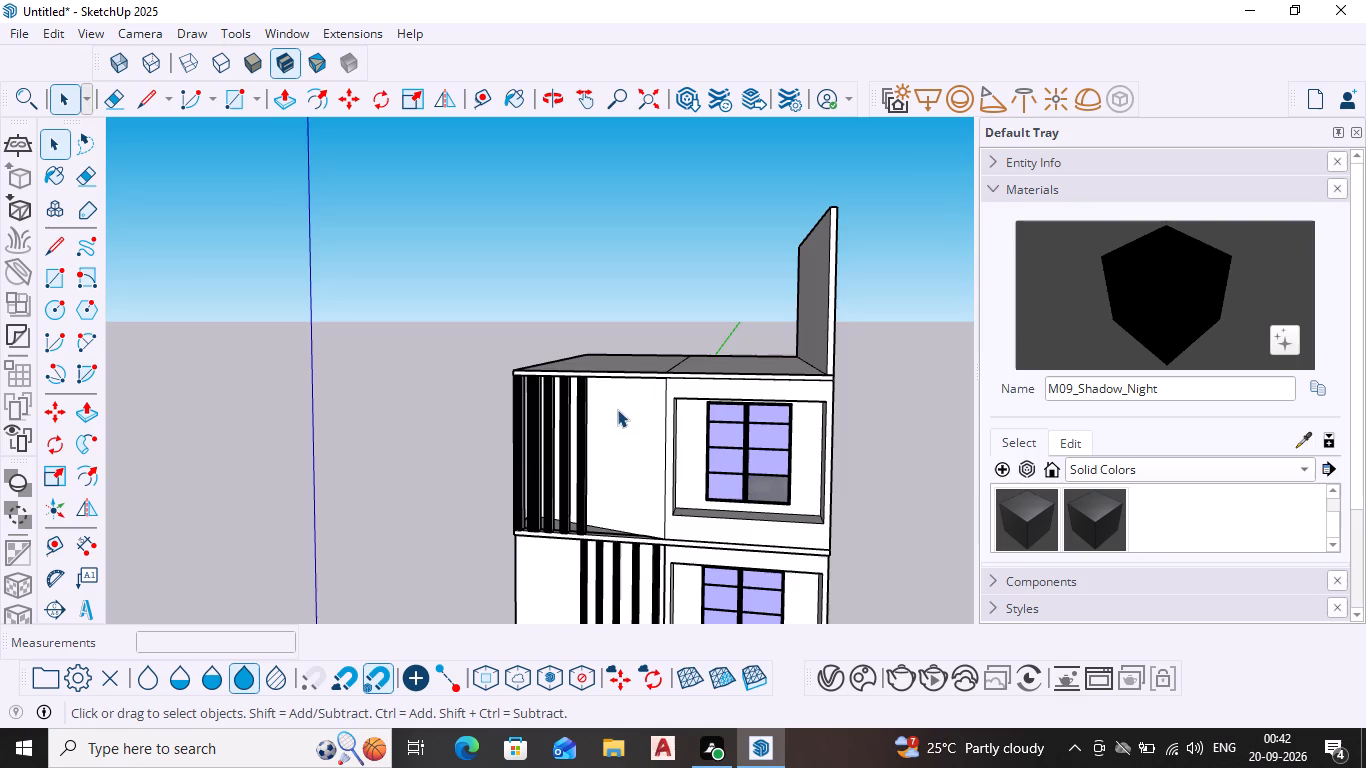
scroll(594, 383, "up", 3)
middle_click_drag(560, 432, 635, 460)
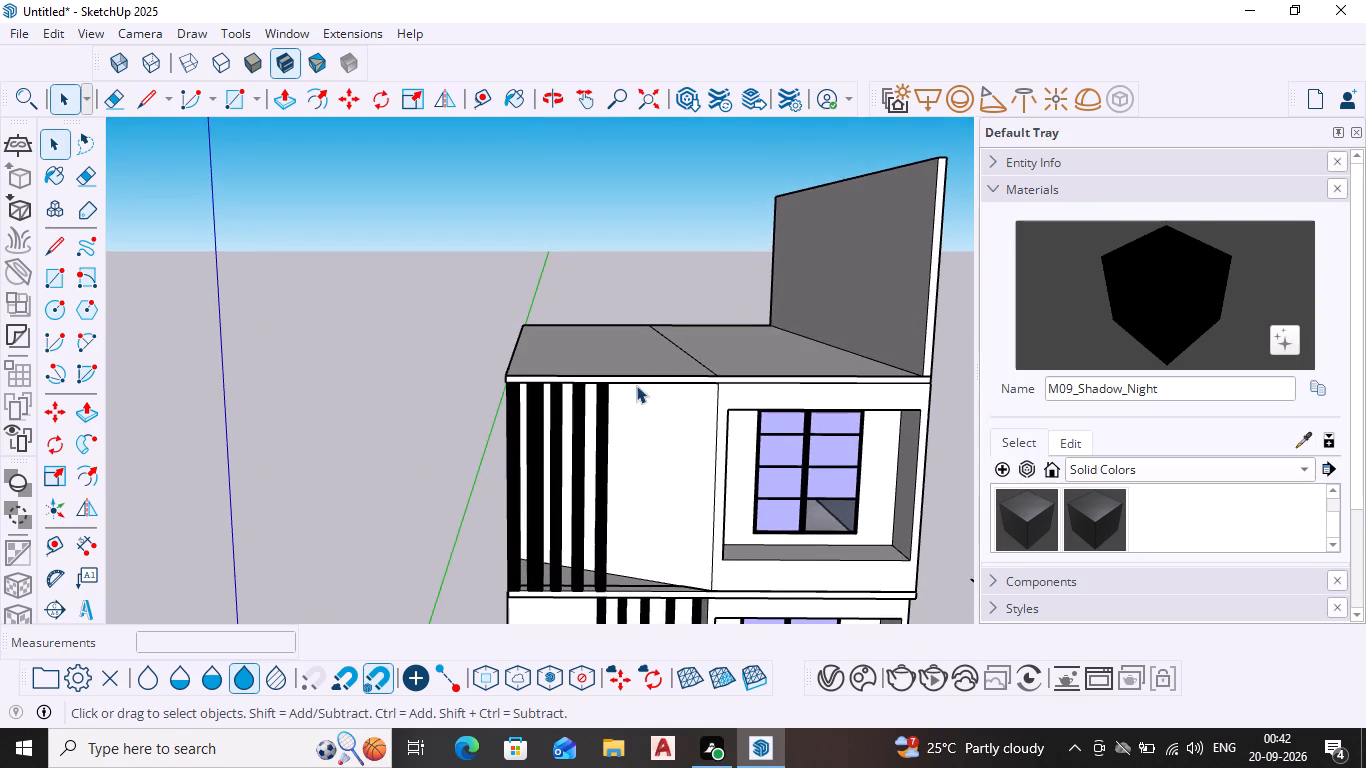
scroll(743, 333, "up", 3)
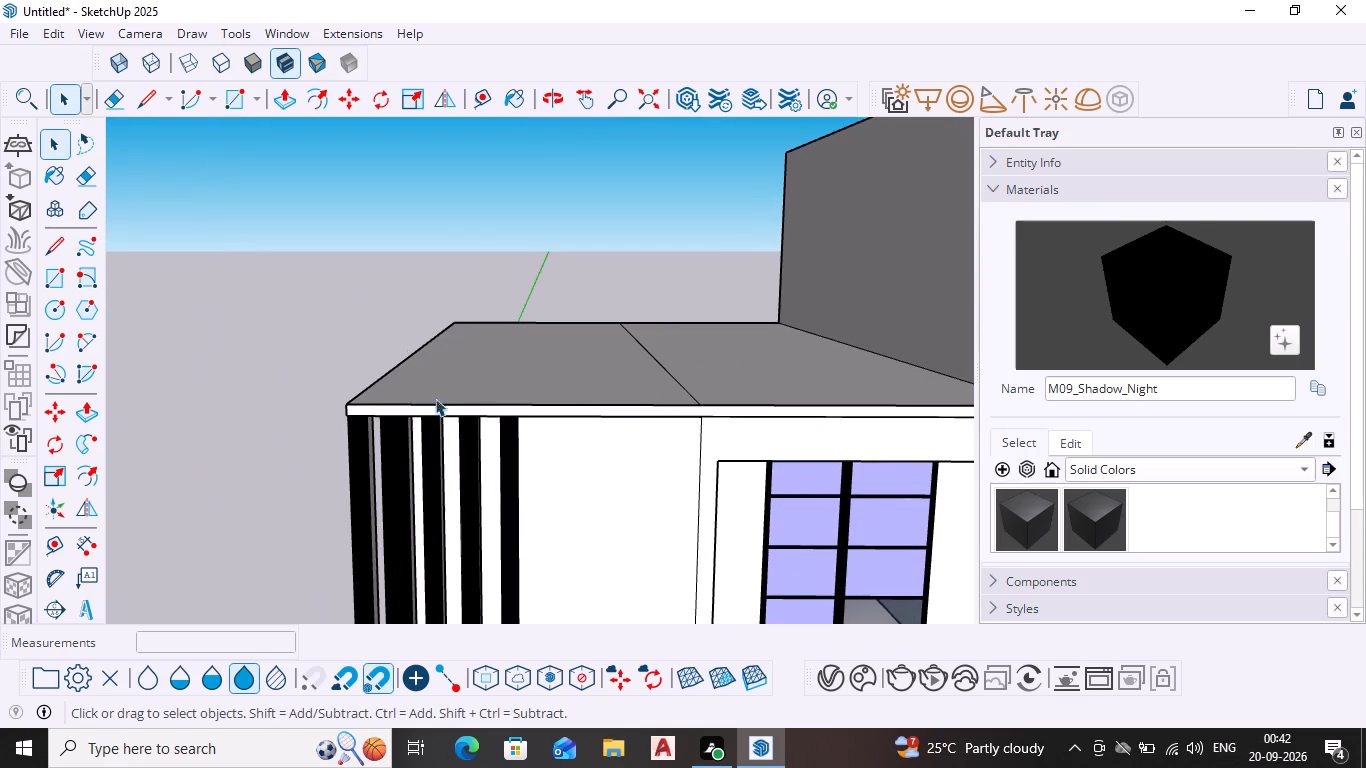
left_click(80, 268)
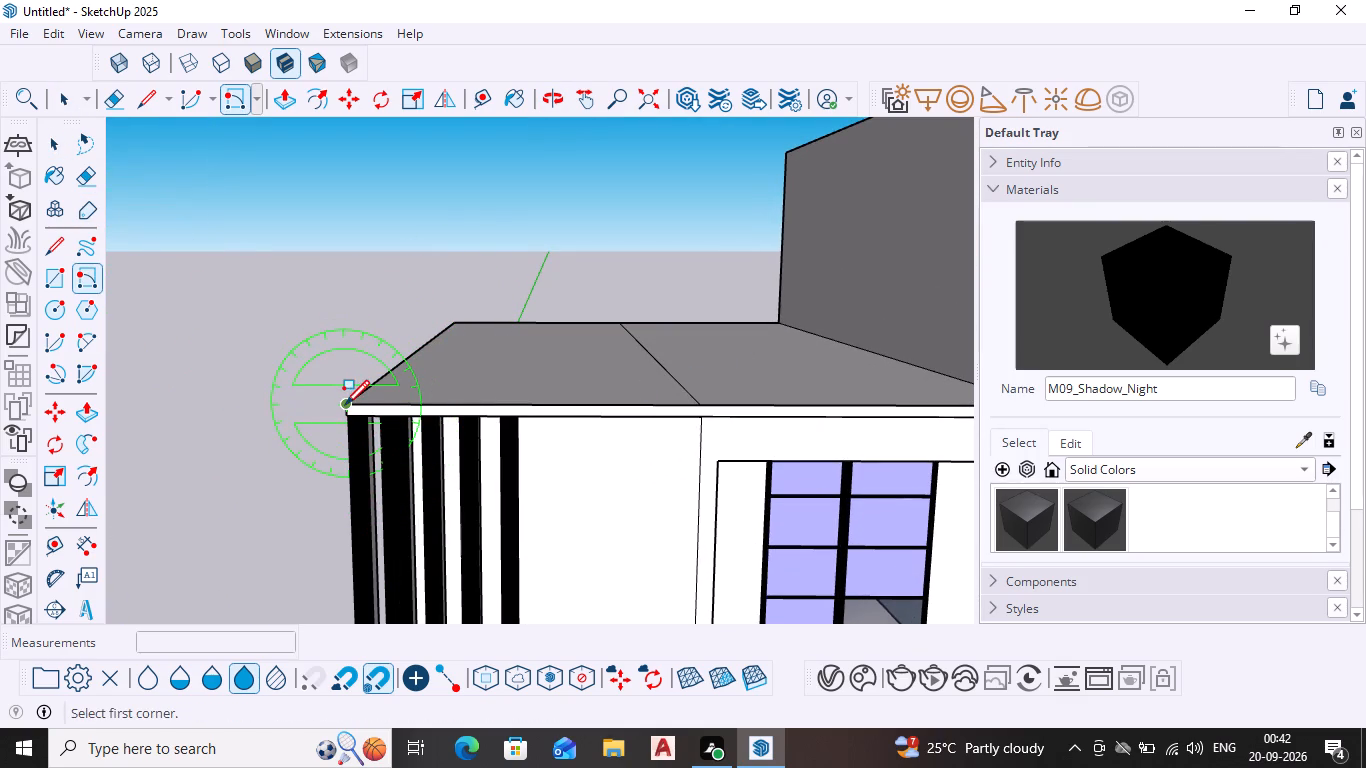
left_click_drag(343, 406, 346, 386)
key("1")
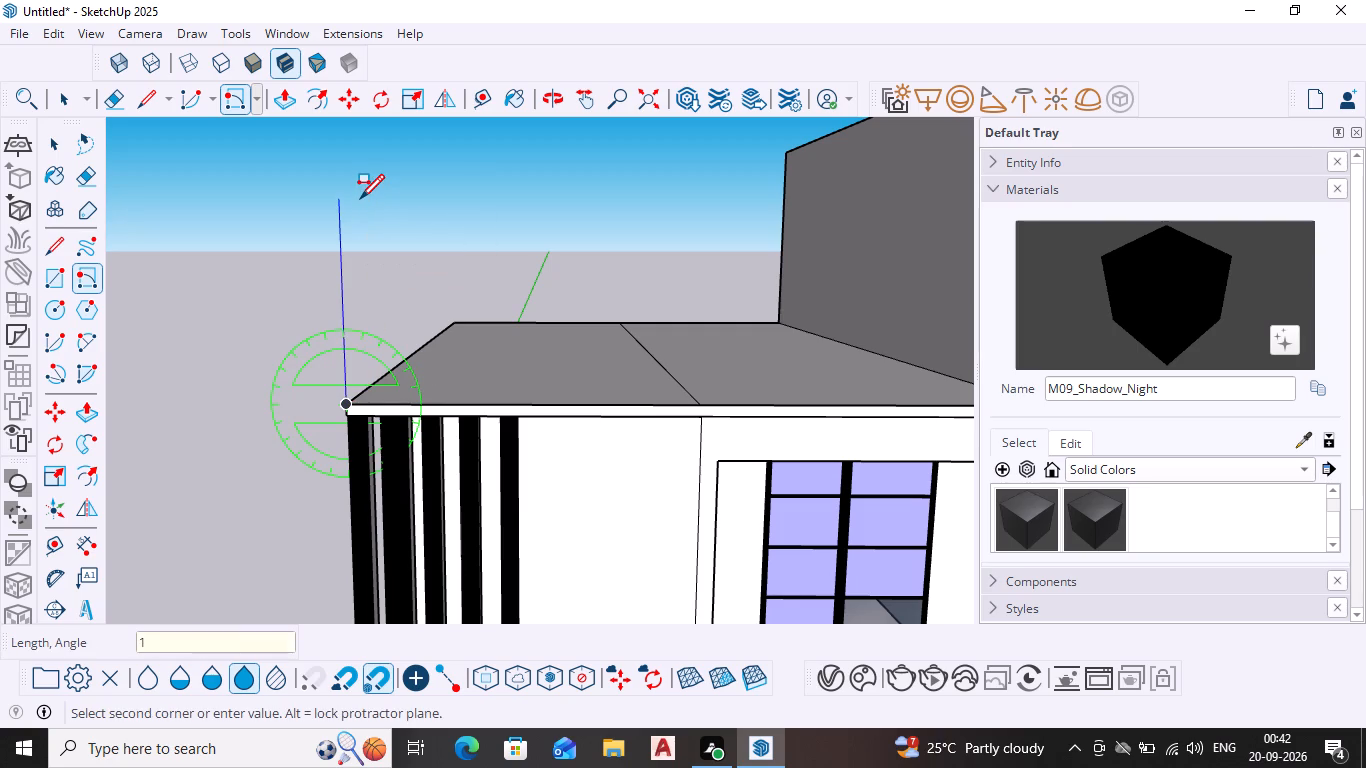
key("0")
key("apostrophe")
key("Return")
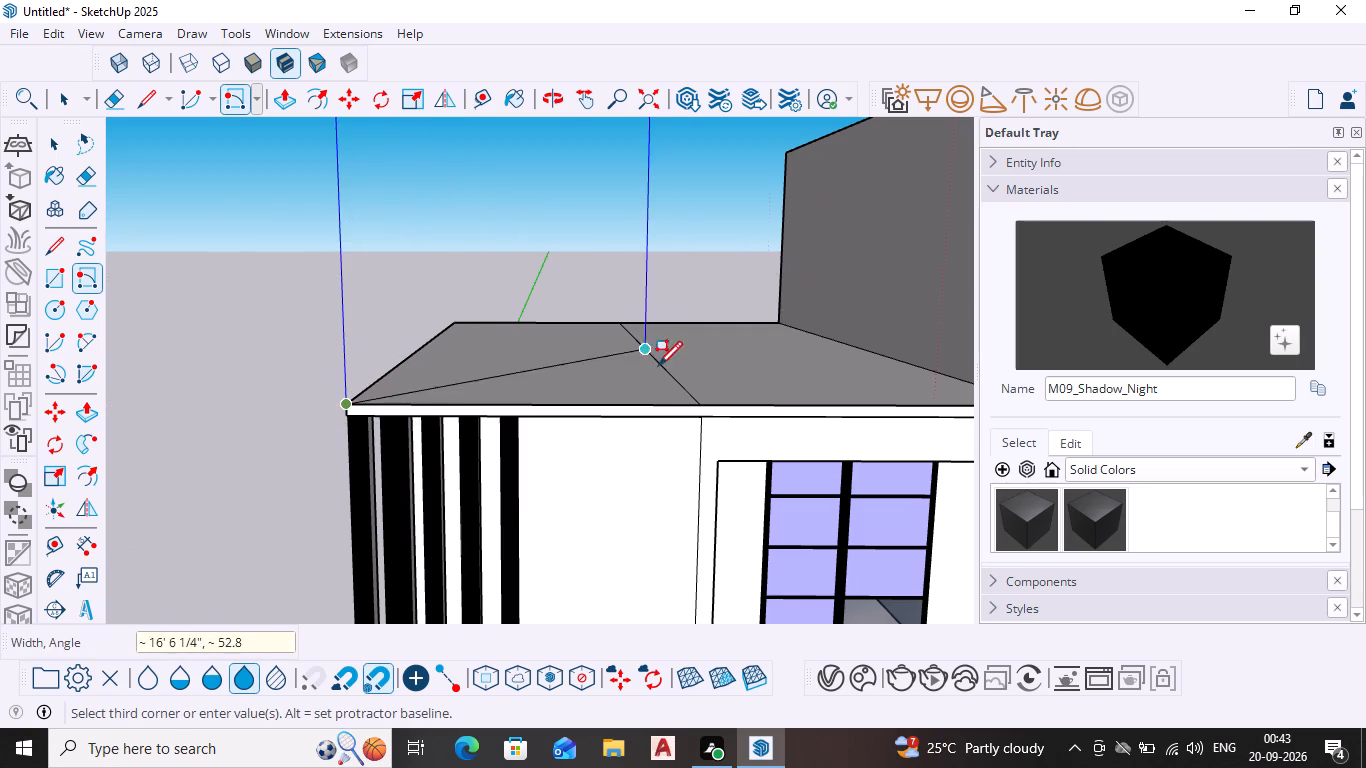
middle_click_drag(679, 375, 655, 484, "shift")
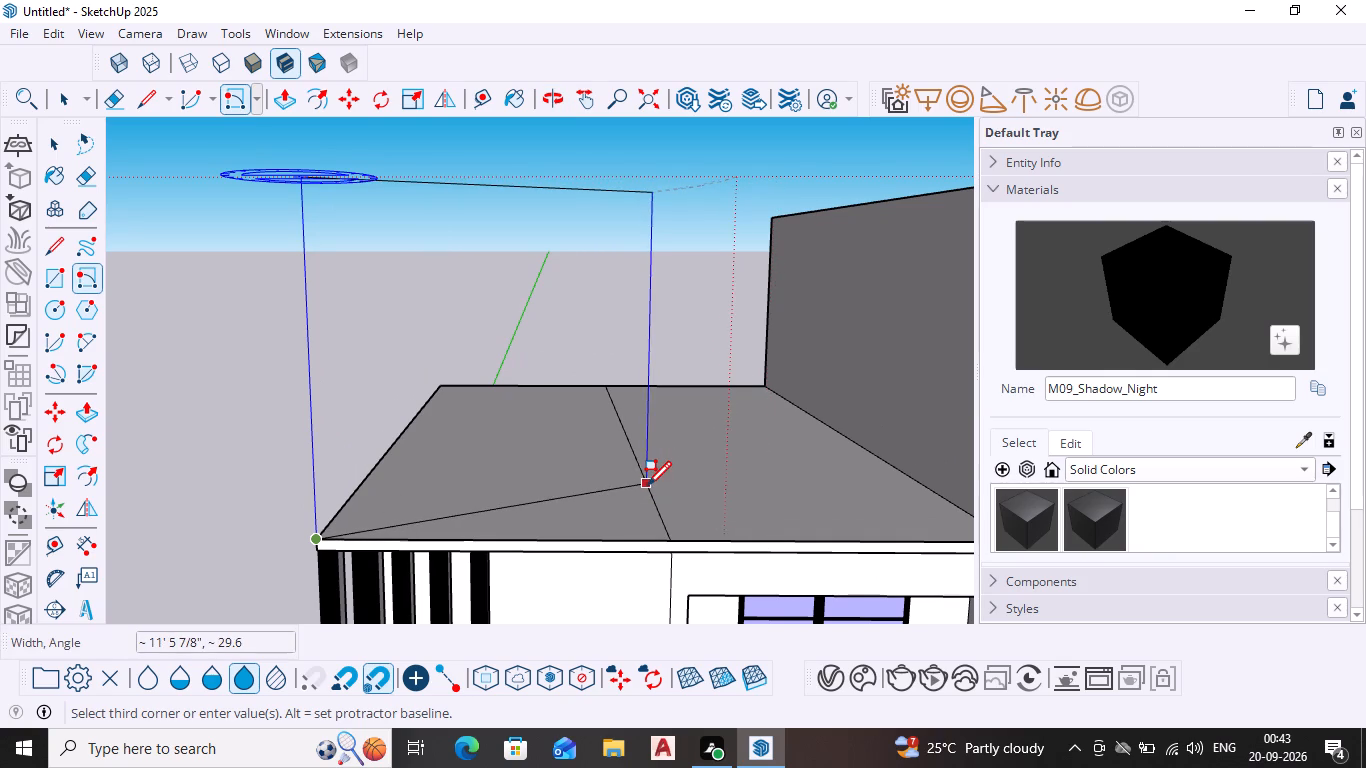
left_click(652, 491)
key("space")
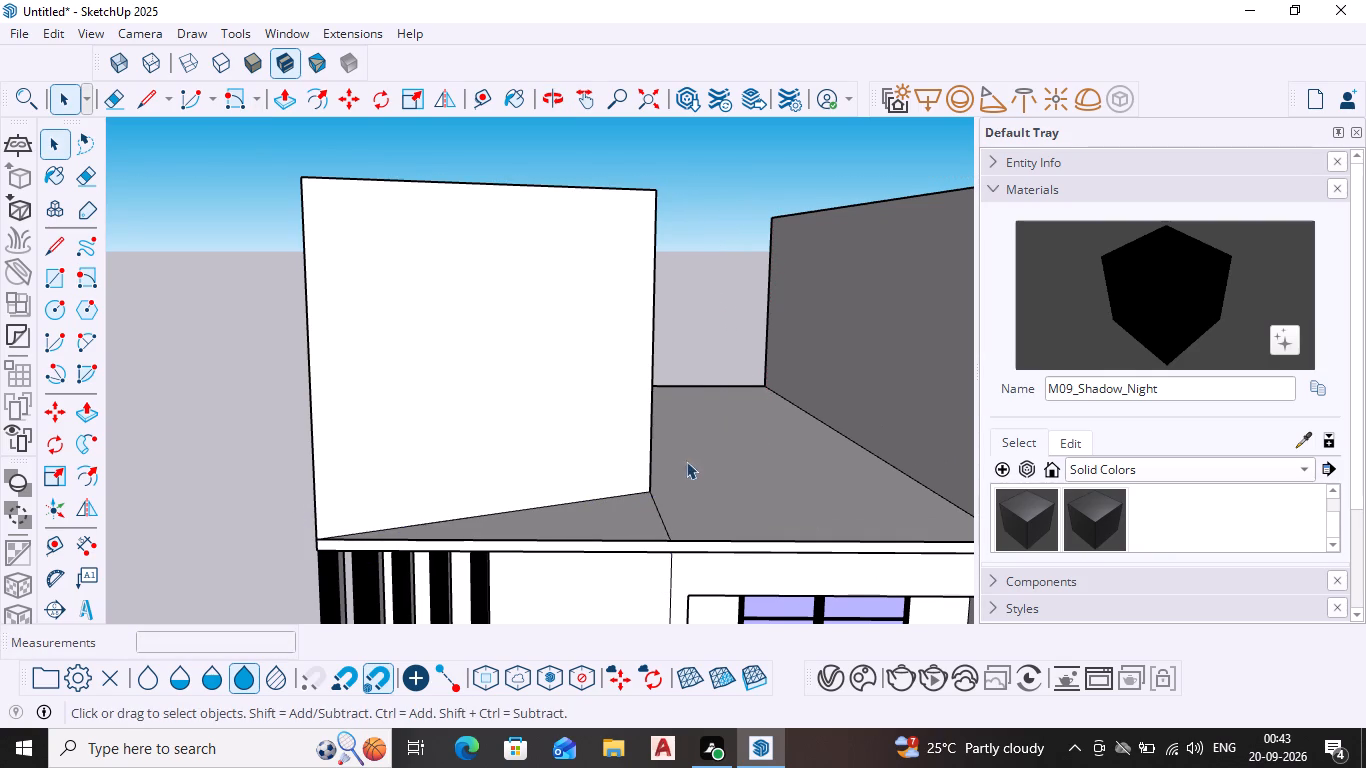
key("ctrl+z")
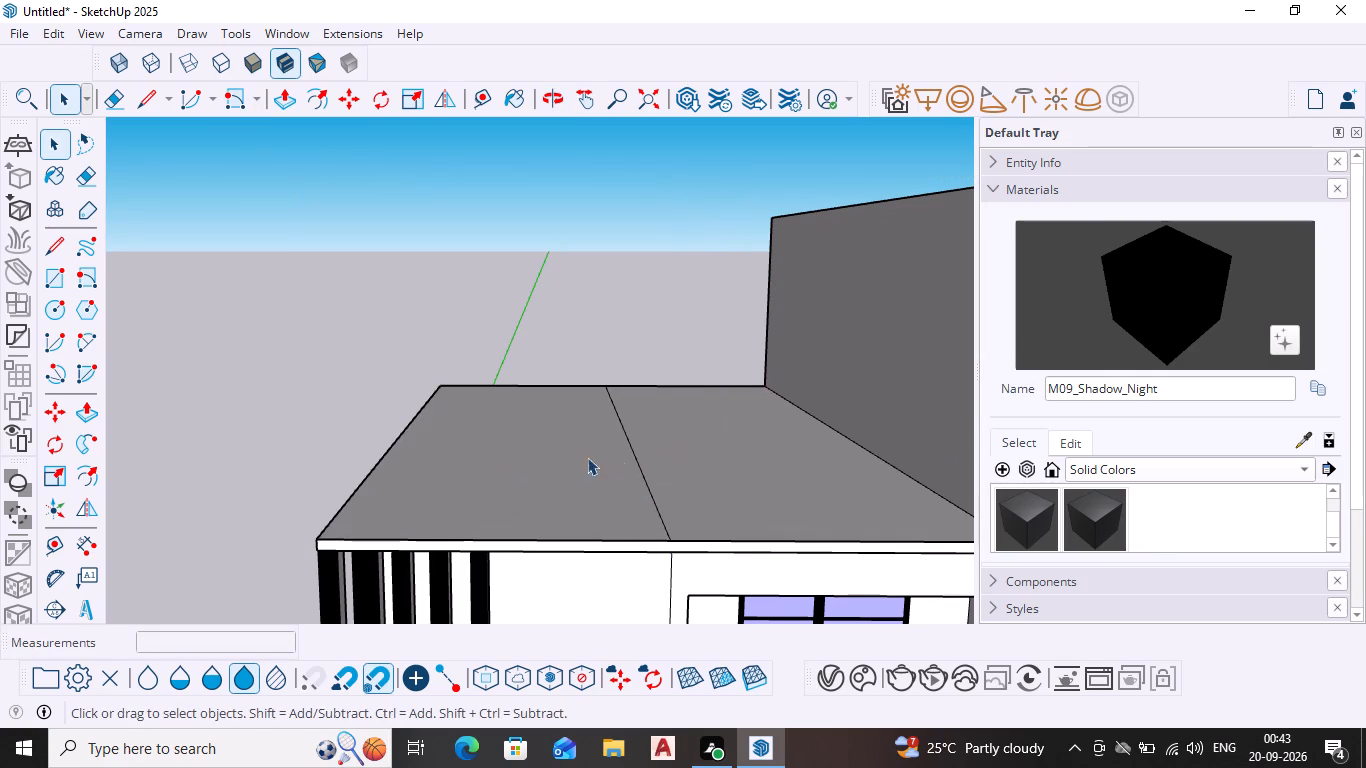
Draw a 10' vertical line up from the roof's front corner above the black posts.
key("l")
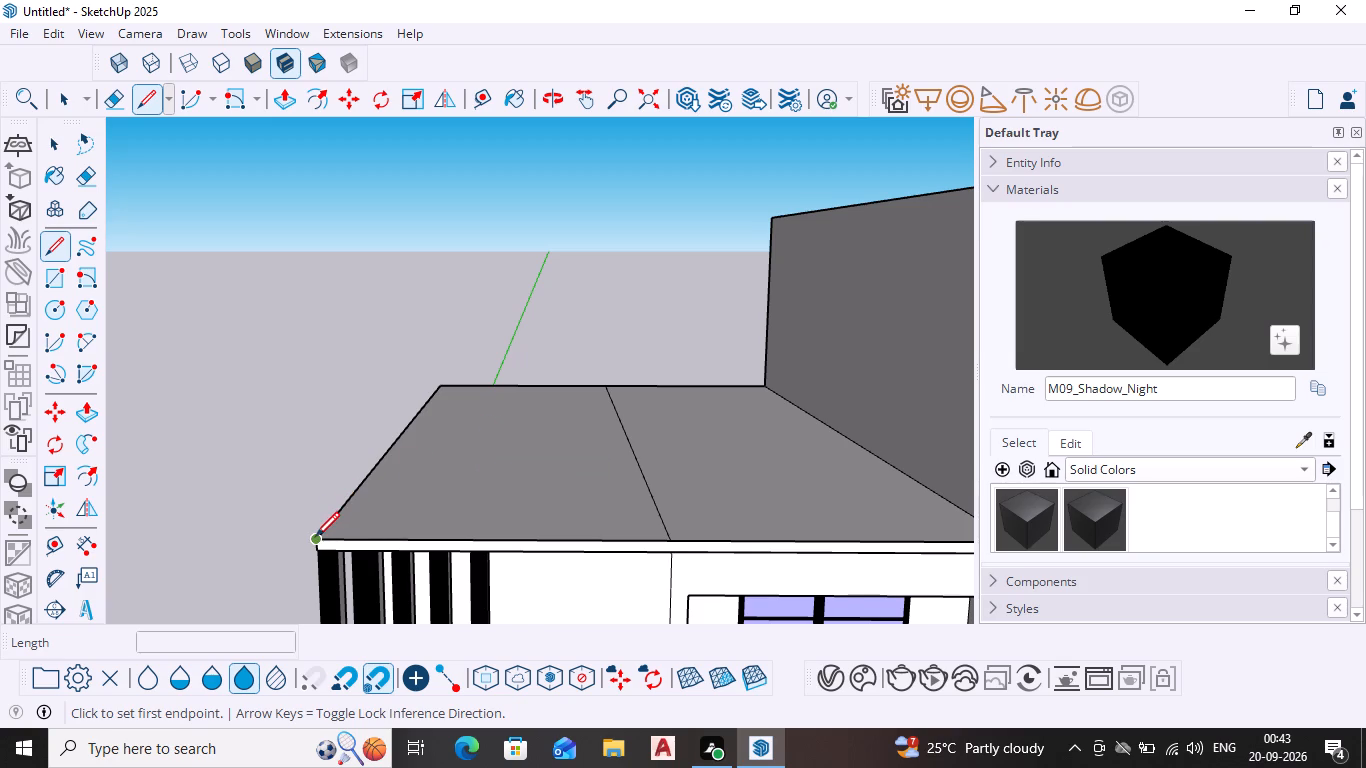
left_click_drag(315, 539, 319, 516)
type("10'")
key("Return")
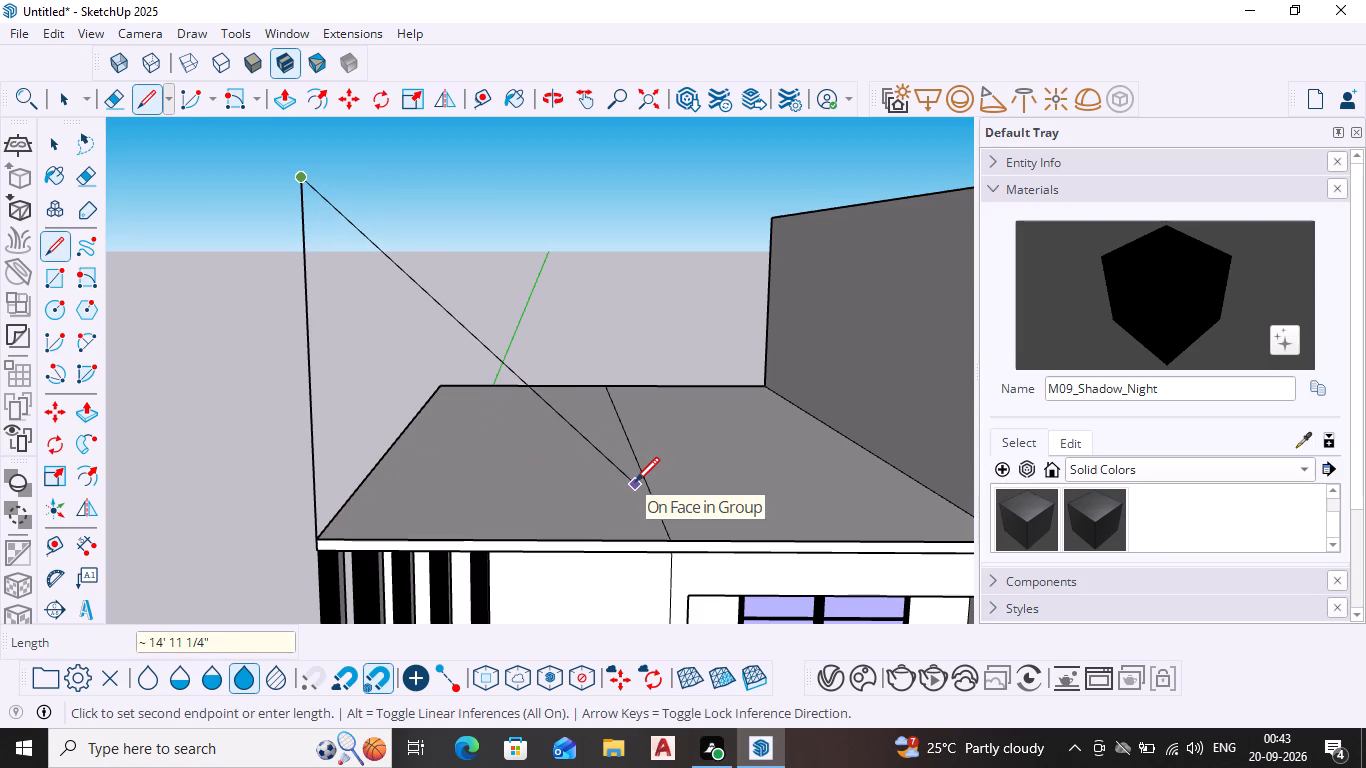
Undo the 10' vertical line at the roof's front corner above the black posts.
scroll(644, 508, "up", 4)
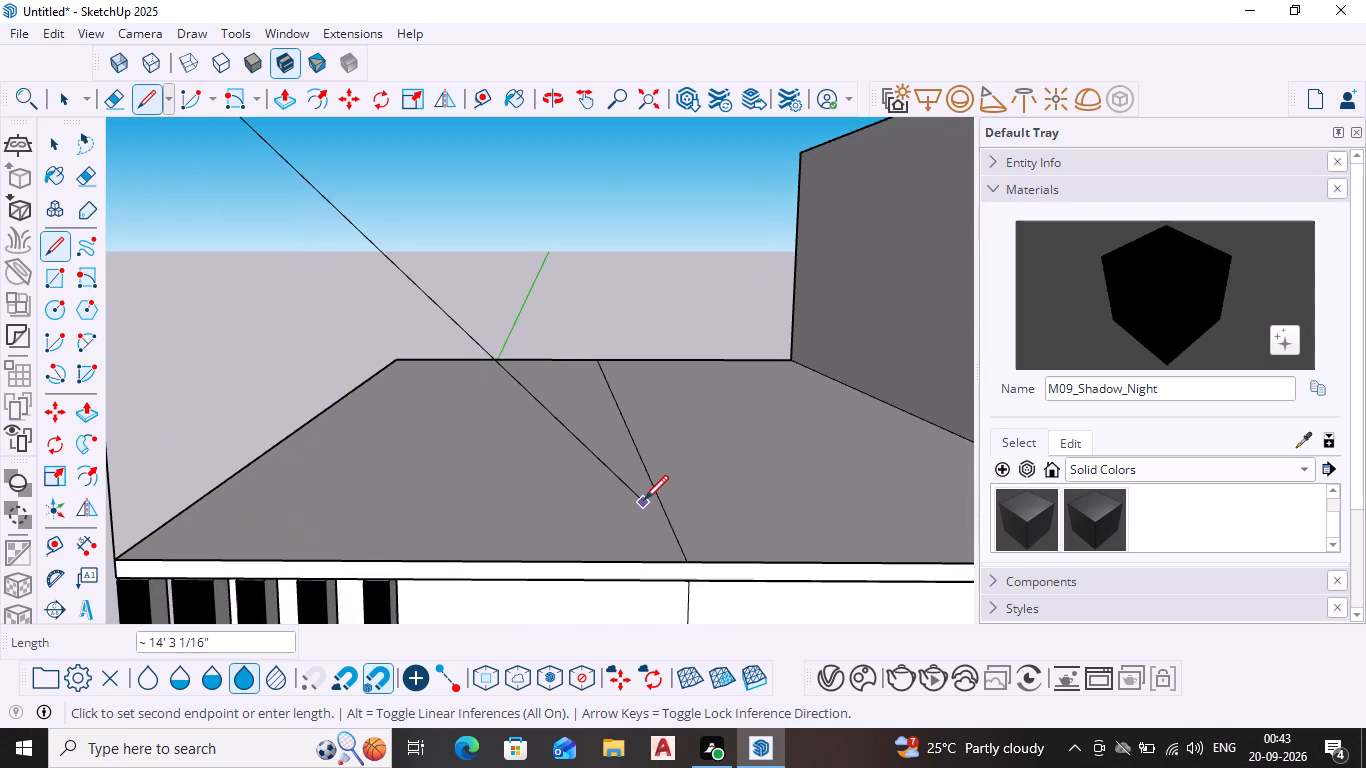
scroll(600, 215, "down", 7)
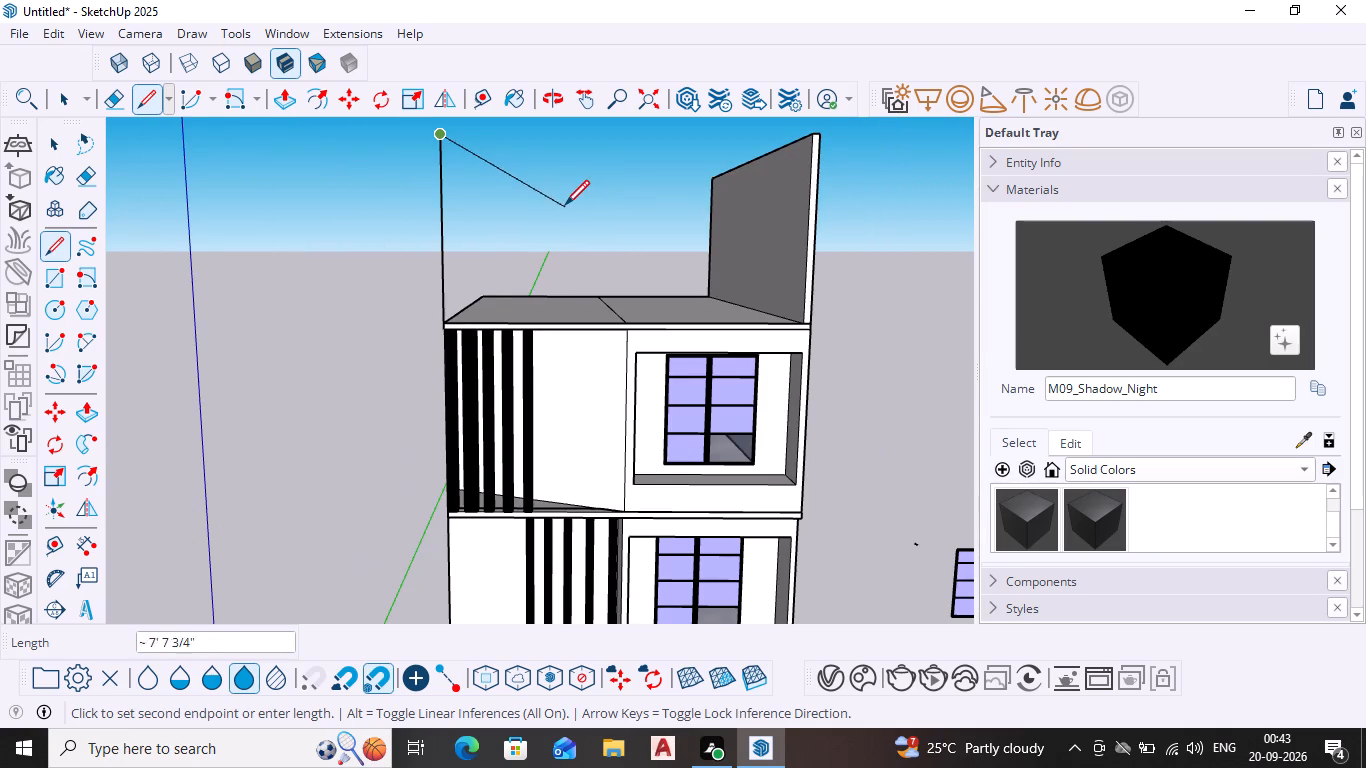
key("Escape")
key("ctrl+z")
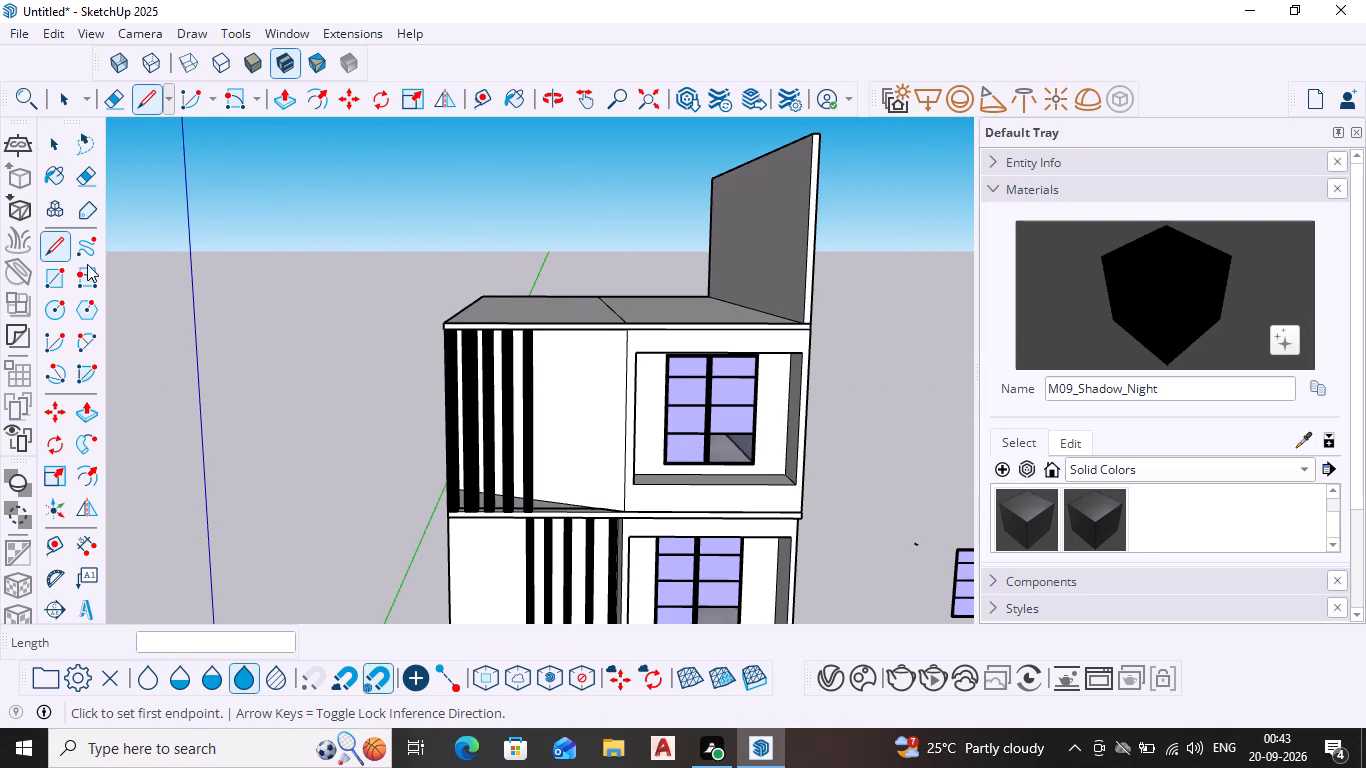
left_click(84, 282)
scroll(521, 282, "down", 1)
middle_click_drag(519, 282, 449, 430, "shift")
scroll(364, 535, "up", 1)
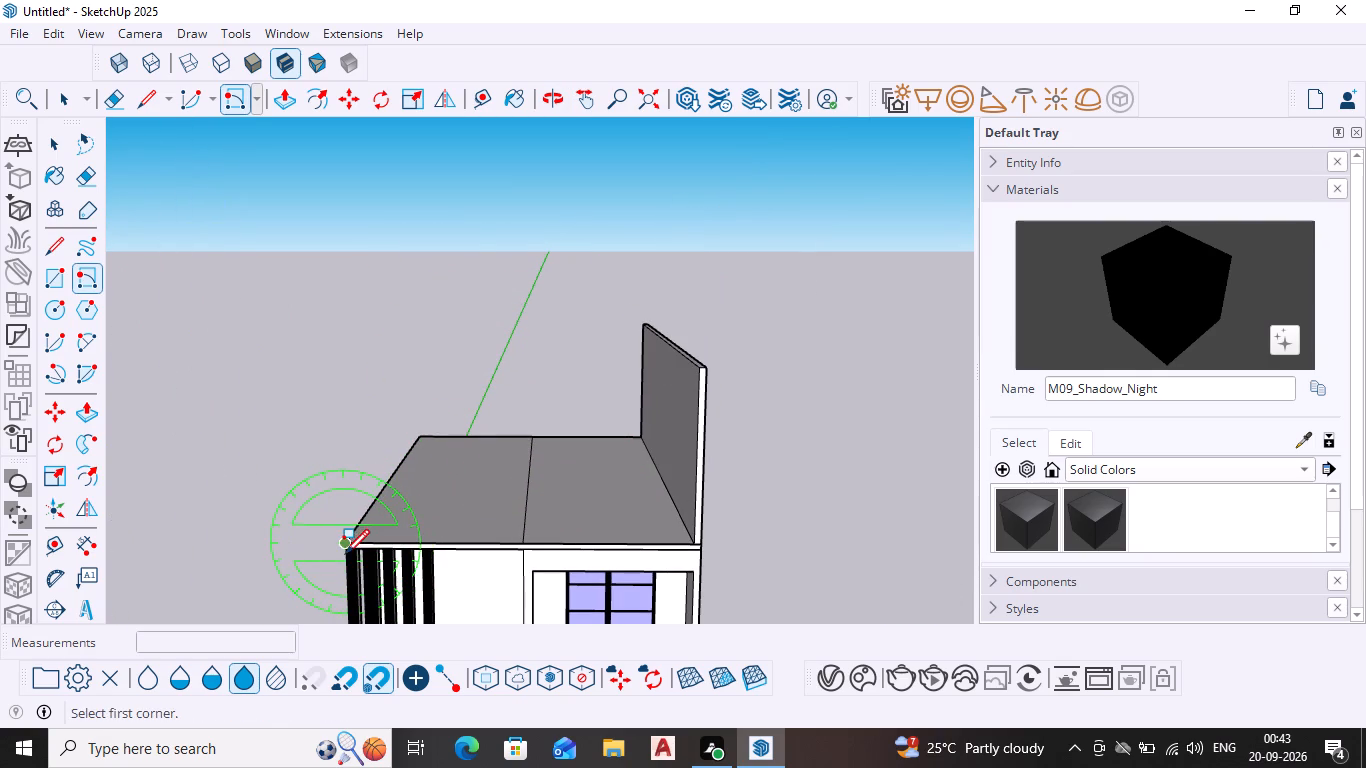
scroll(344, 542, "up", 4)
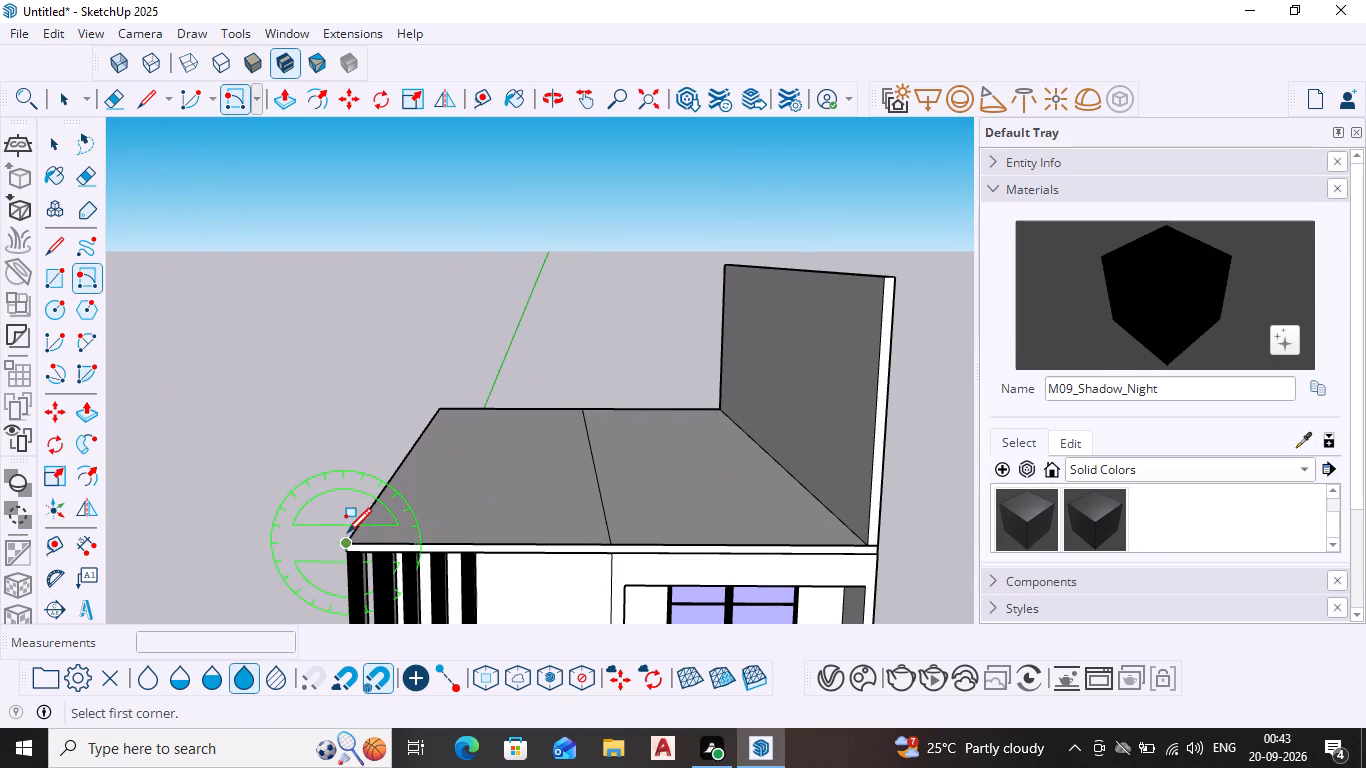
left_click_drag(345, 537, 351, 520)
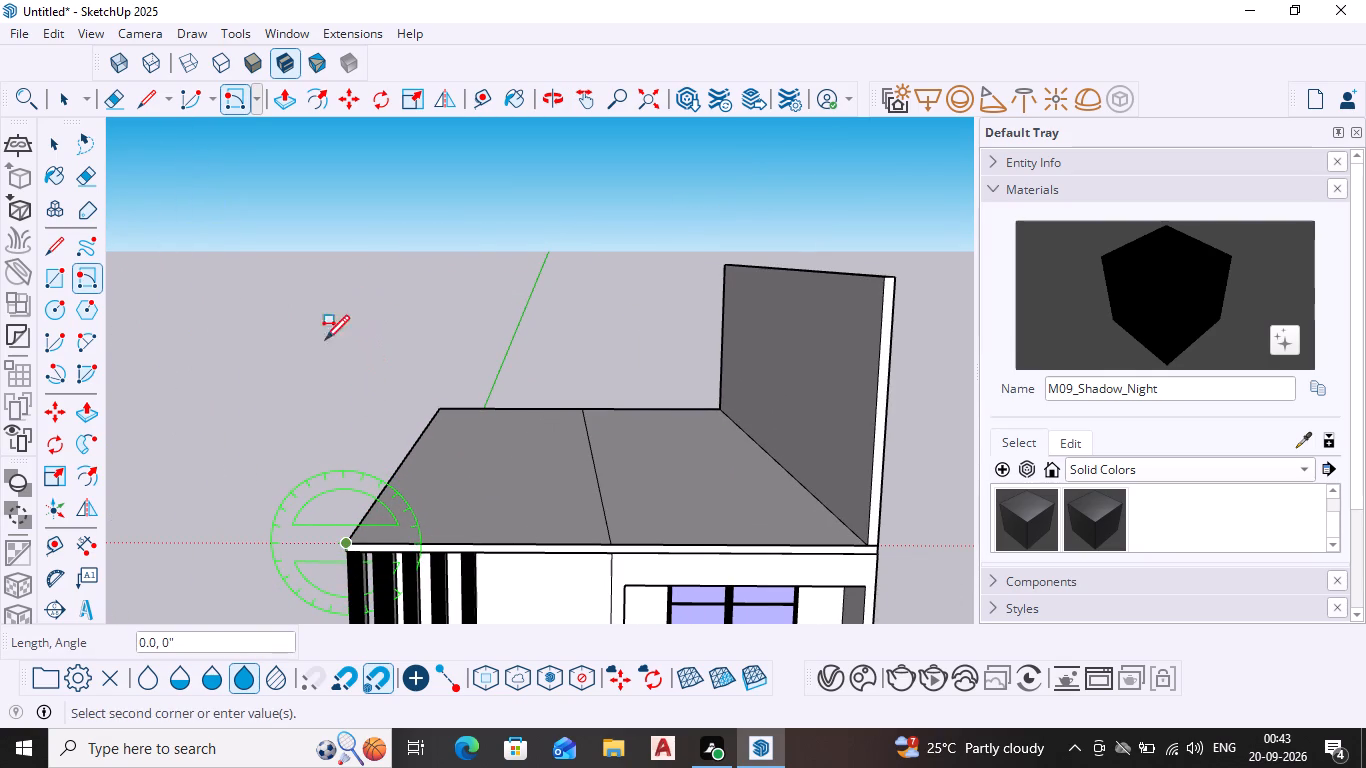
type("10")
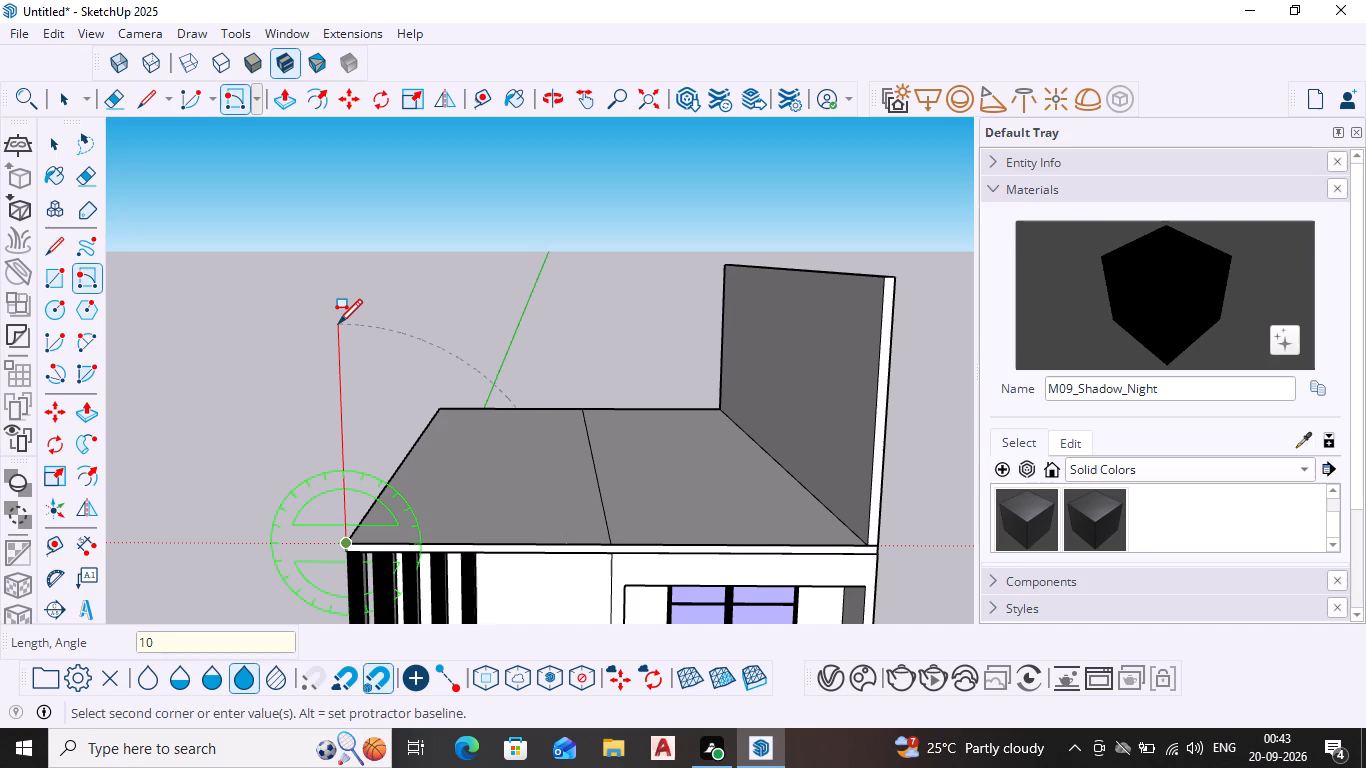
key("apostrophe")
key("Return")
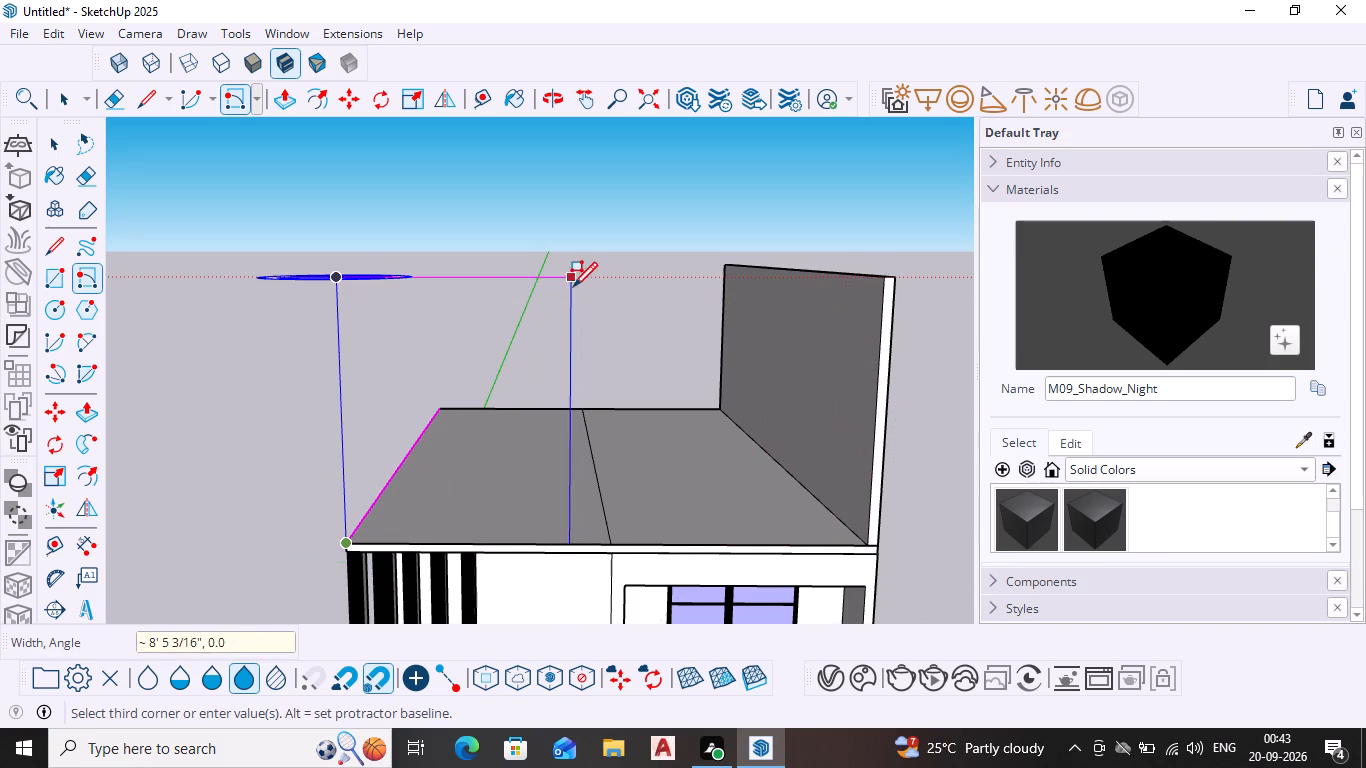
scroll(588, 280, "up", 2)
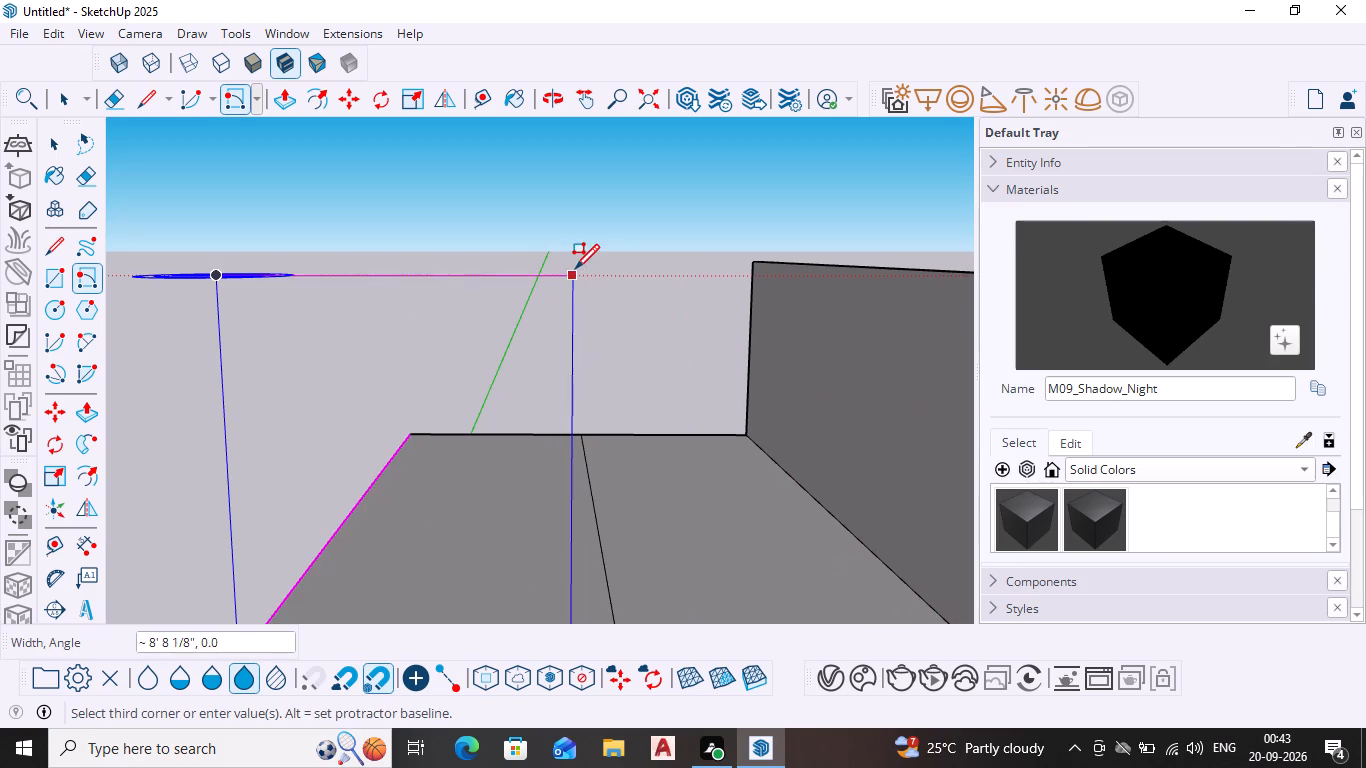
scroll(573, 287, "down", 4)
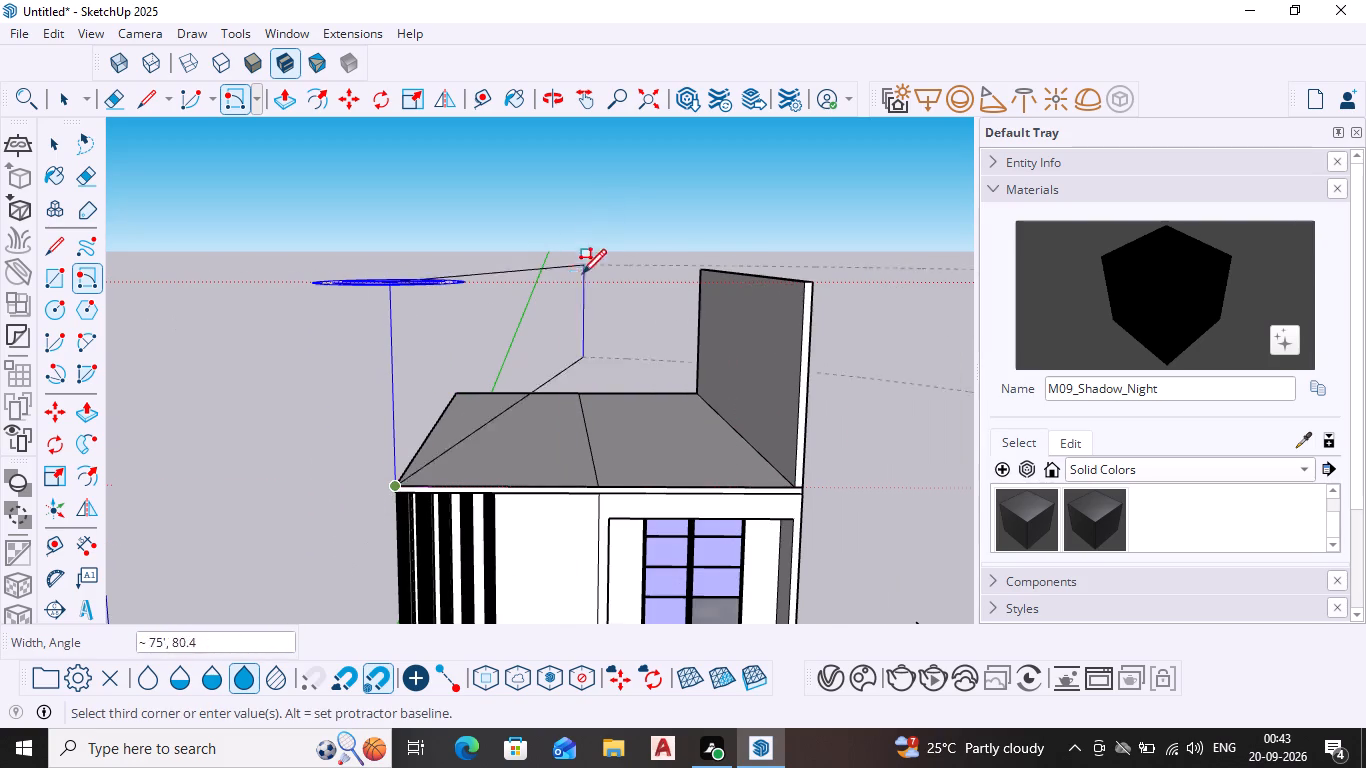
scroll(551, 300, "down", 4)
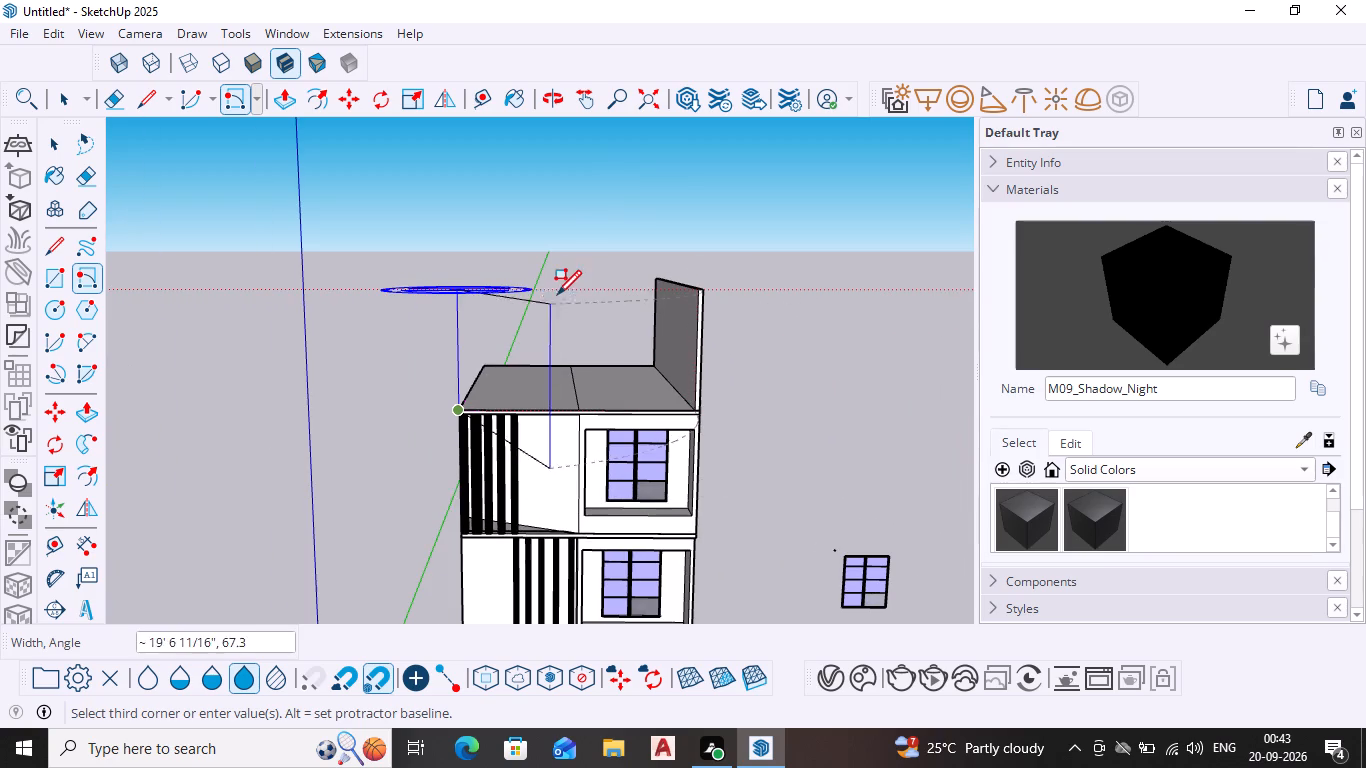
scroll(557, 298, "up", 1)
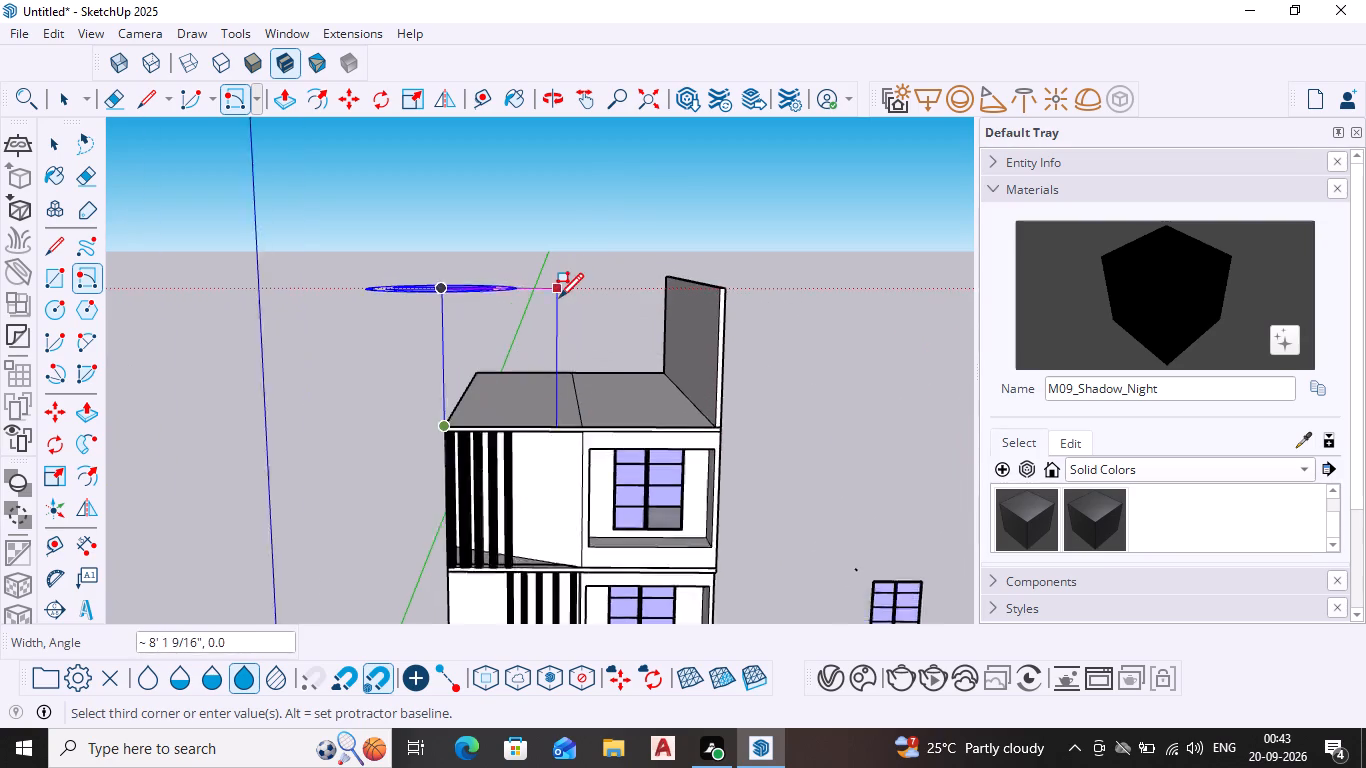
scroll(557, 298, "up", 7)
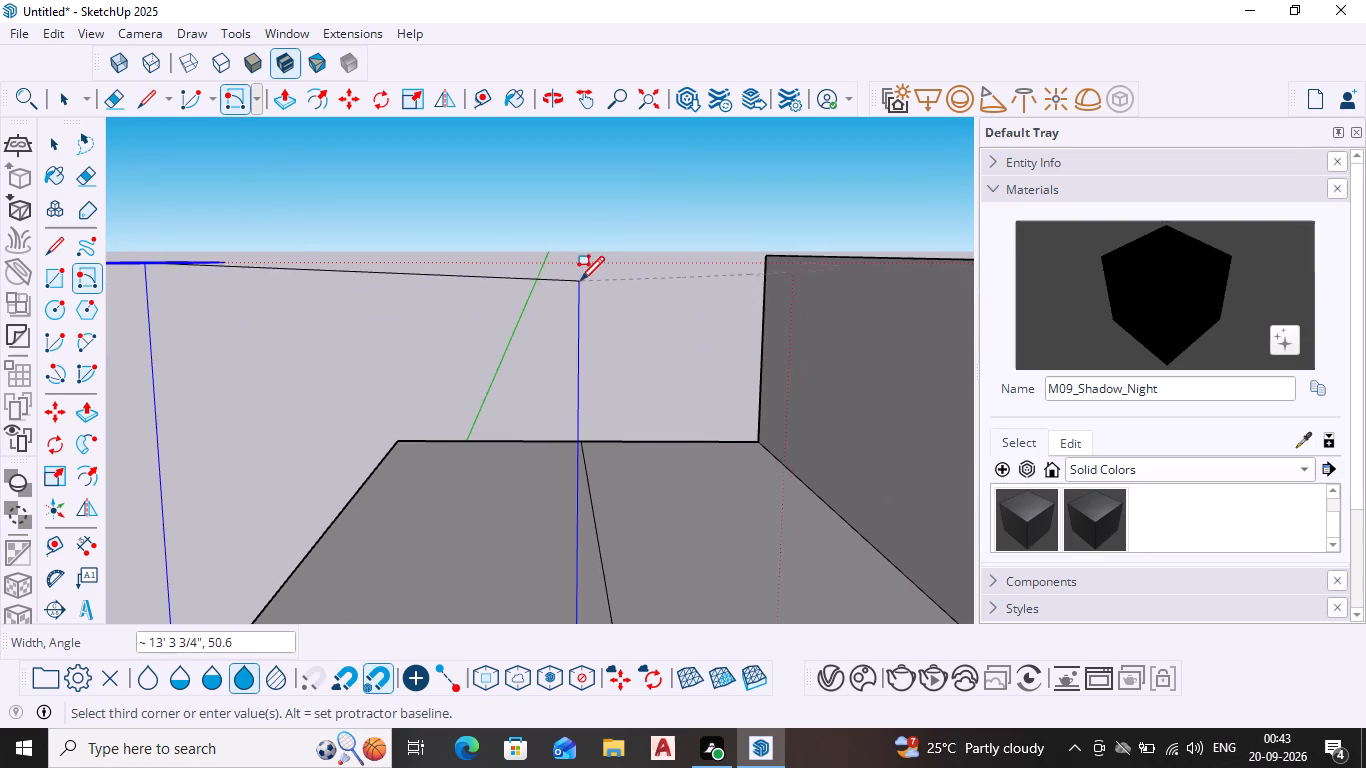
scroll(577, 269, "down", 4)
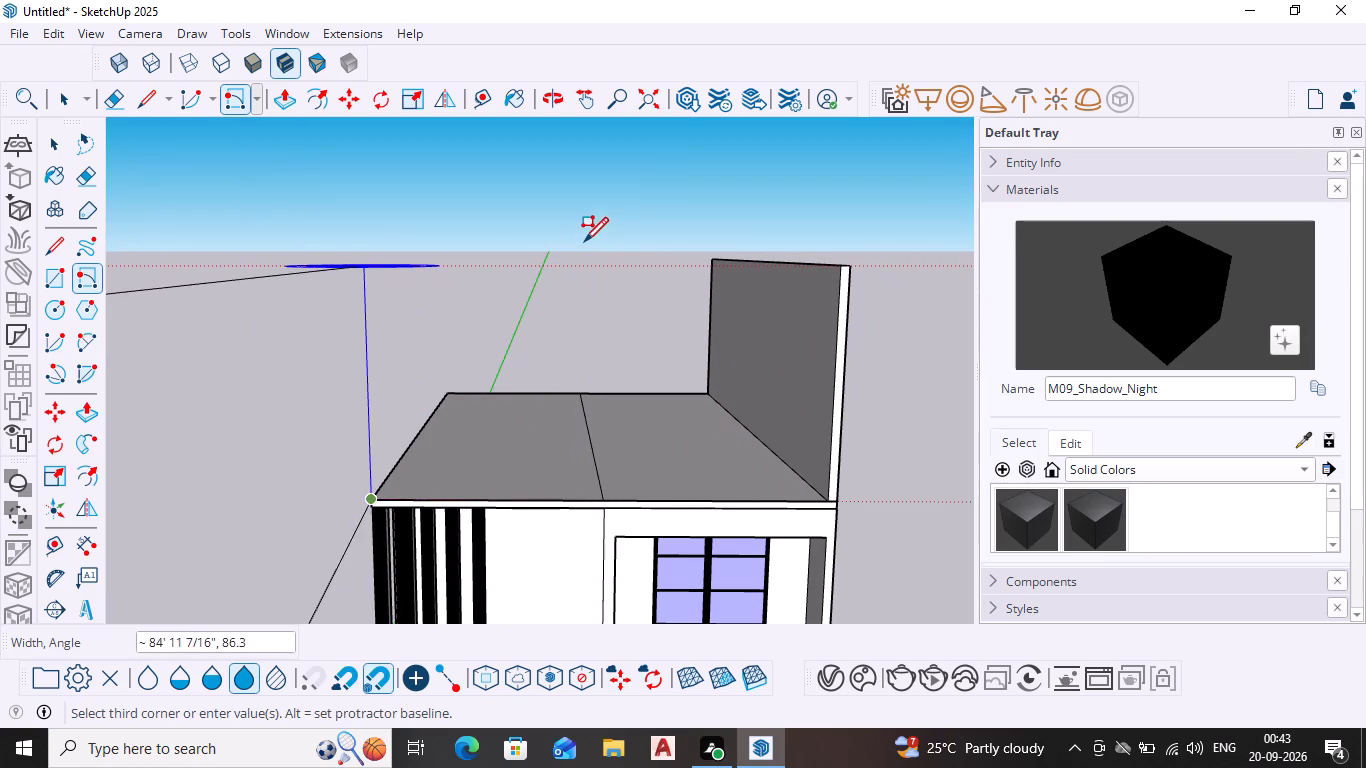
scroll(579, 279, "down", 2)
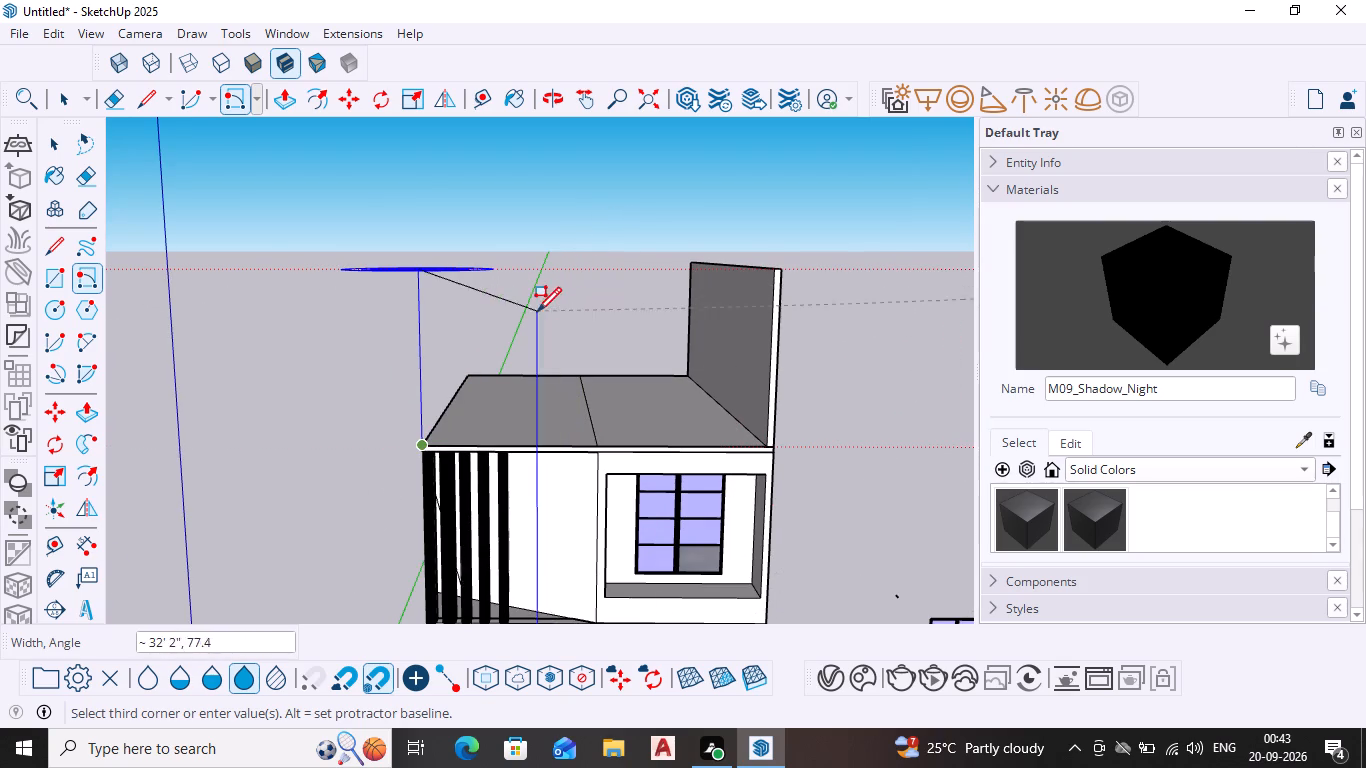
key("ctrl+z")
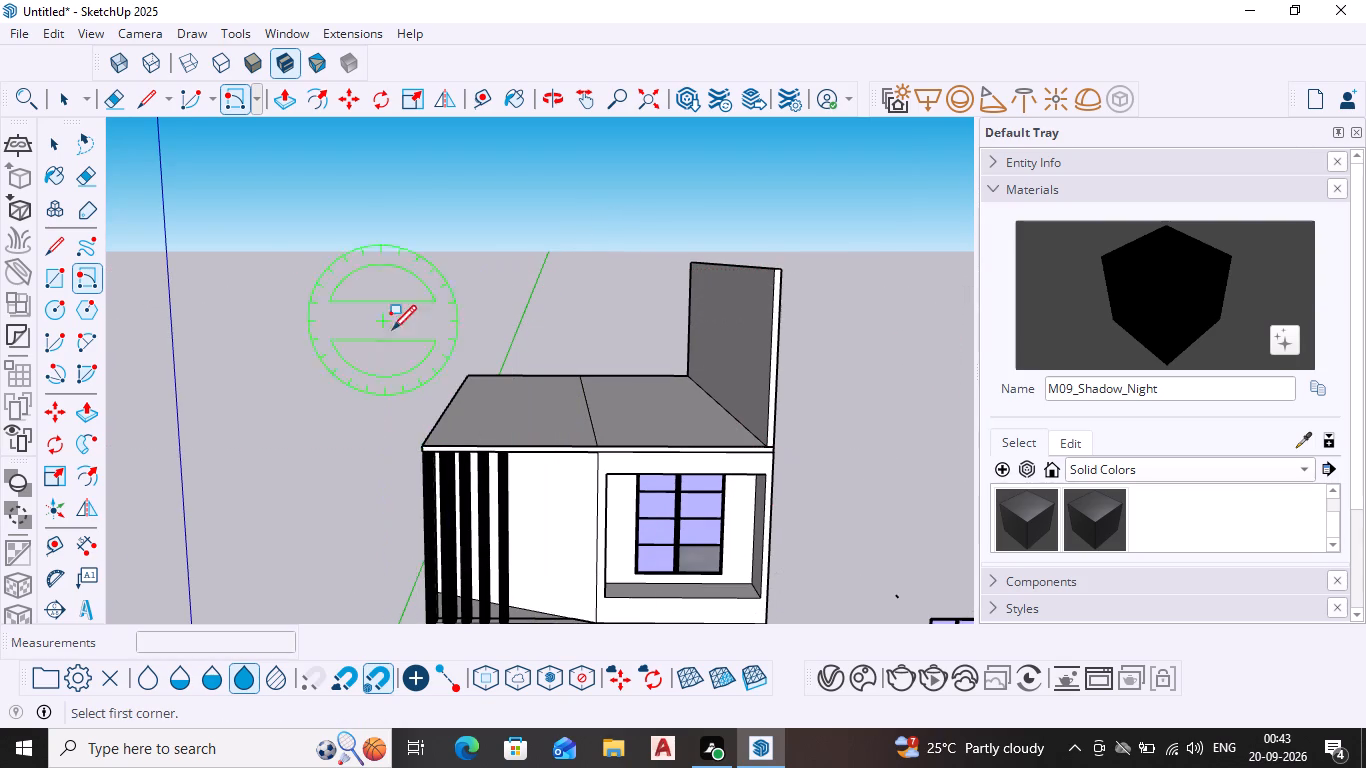
Draw an upright rotated rectangle 10' high and about 10' 7" wide from the roof's front corner above the posts to the roof's dividing line.
scroll(419, 438, "up", 8)
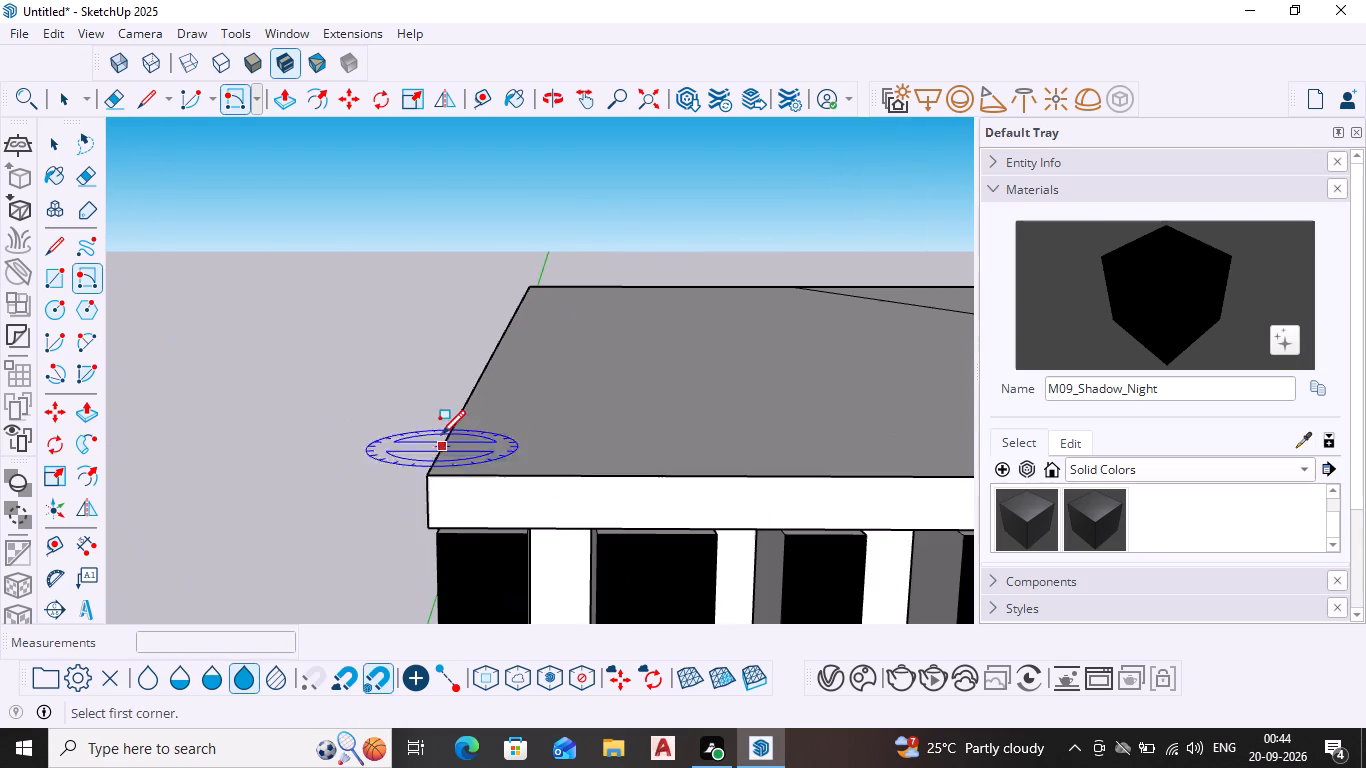
scroll(439, 435, "up", 1)
left_click(427, 479)
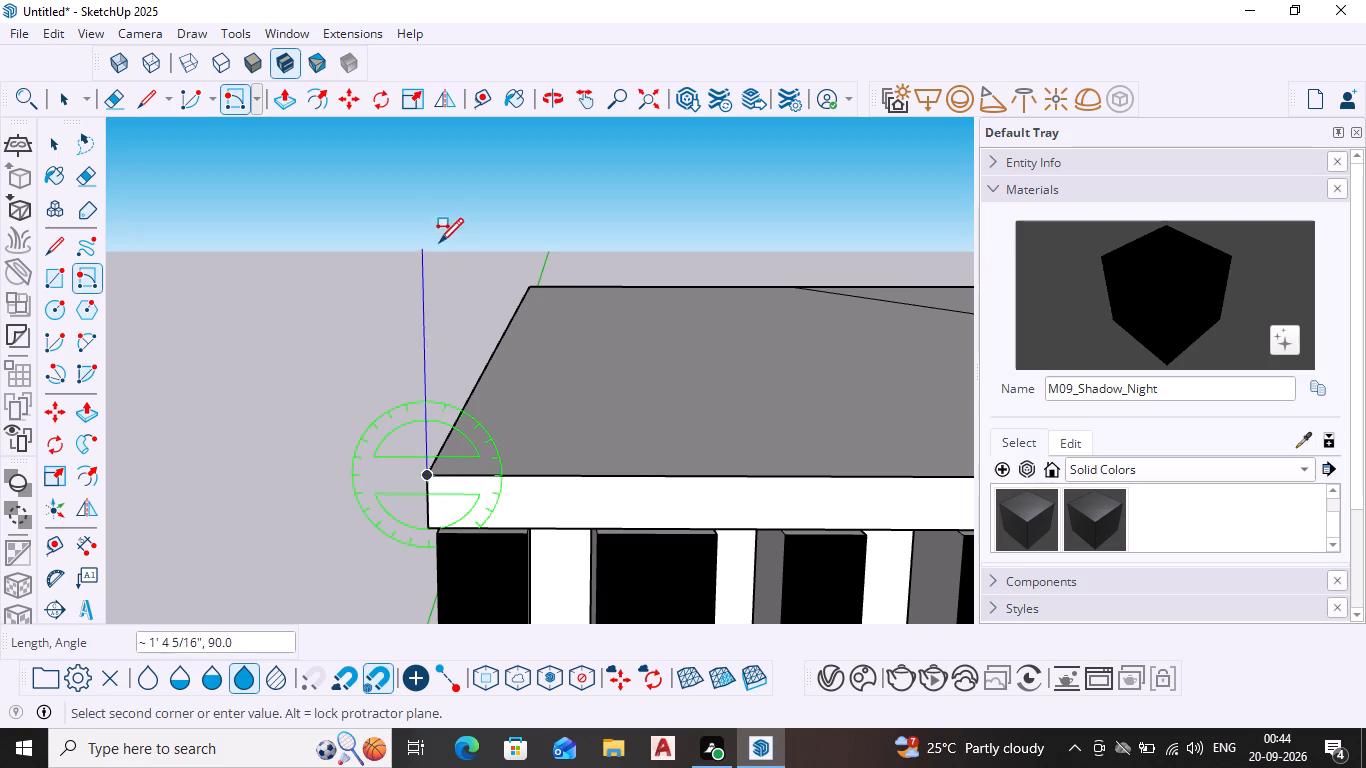
type("10'")
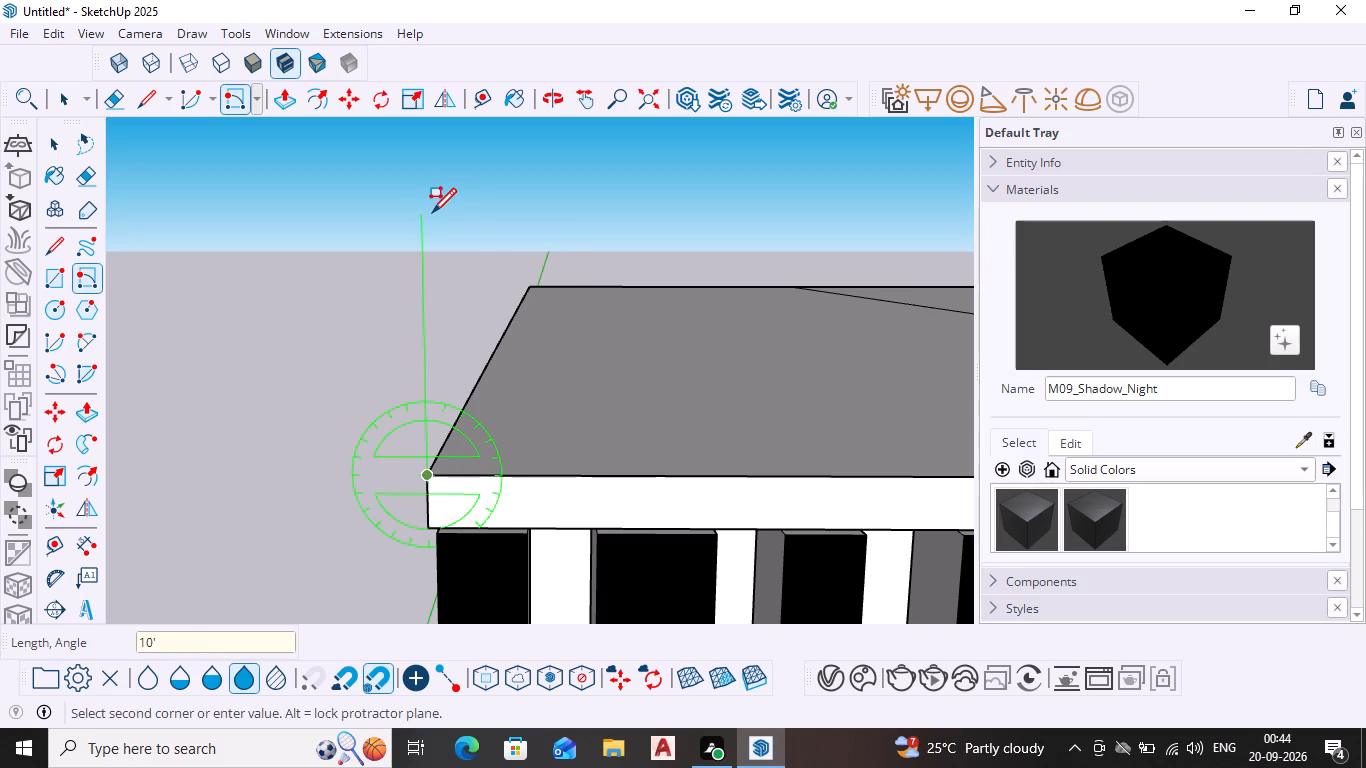
key("Return")
scroll(437, 200, "down", 3)
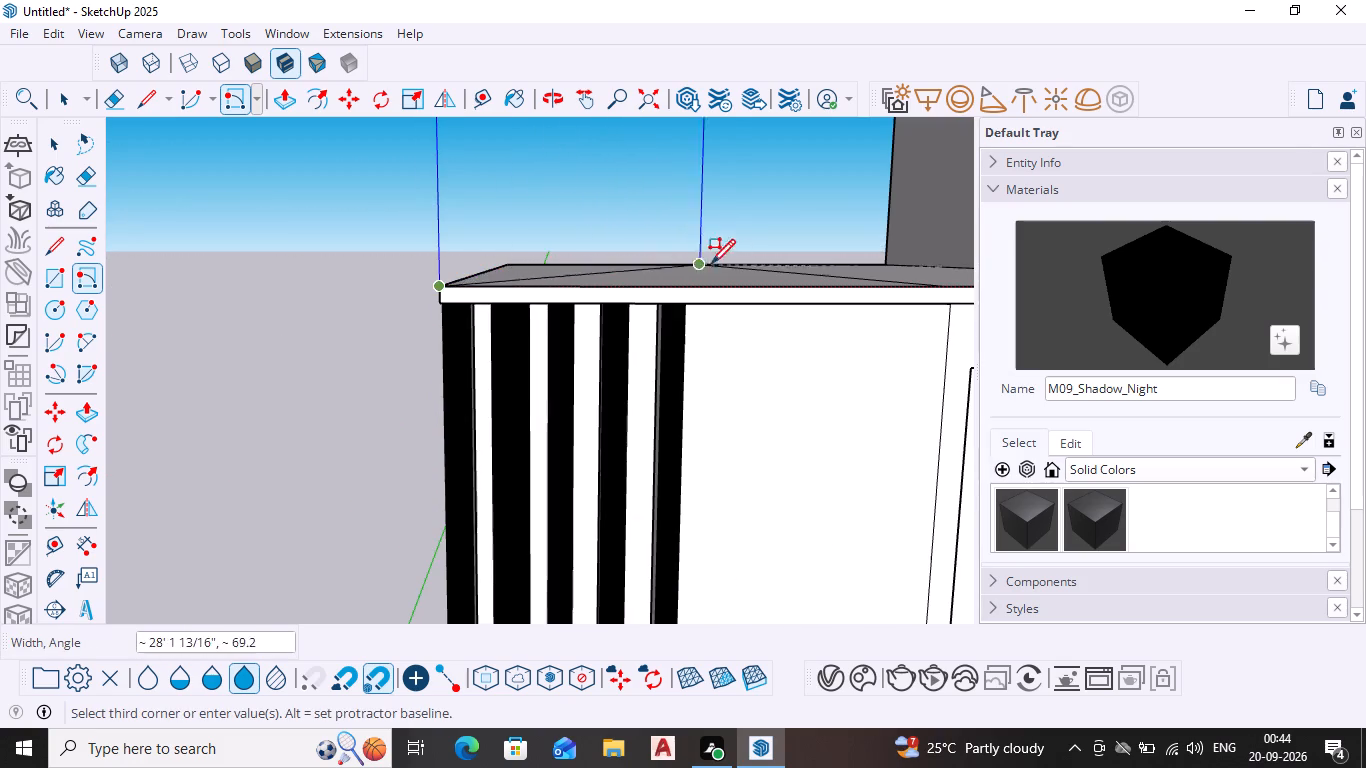
middle_click_drag(711, 246, 640, 462, "shift")
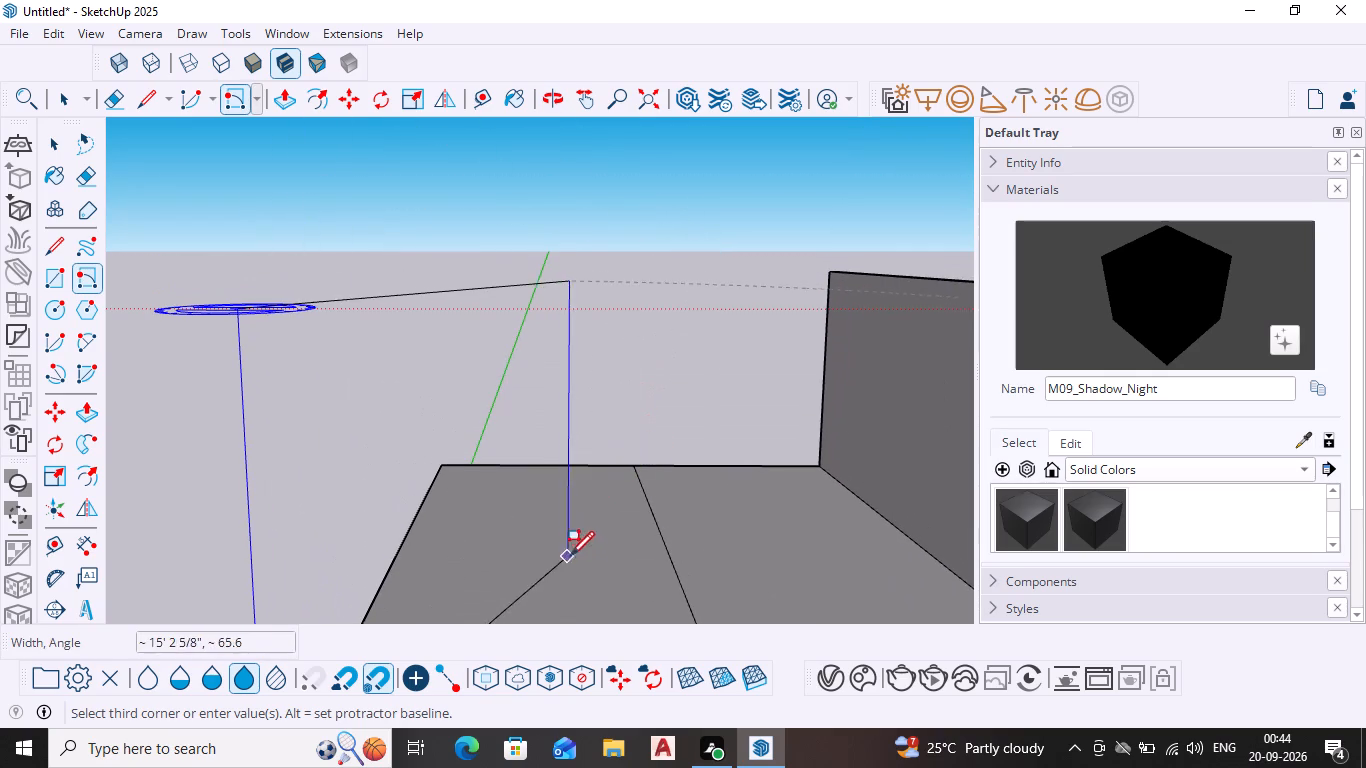
scroll(652, 591, "down", 3)
middle_click_drag(659, 575, 652, 459, "shift")
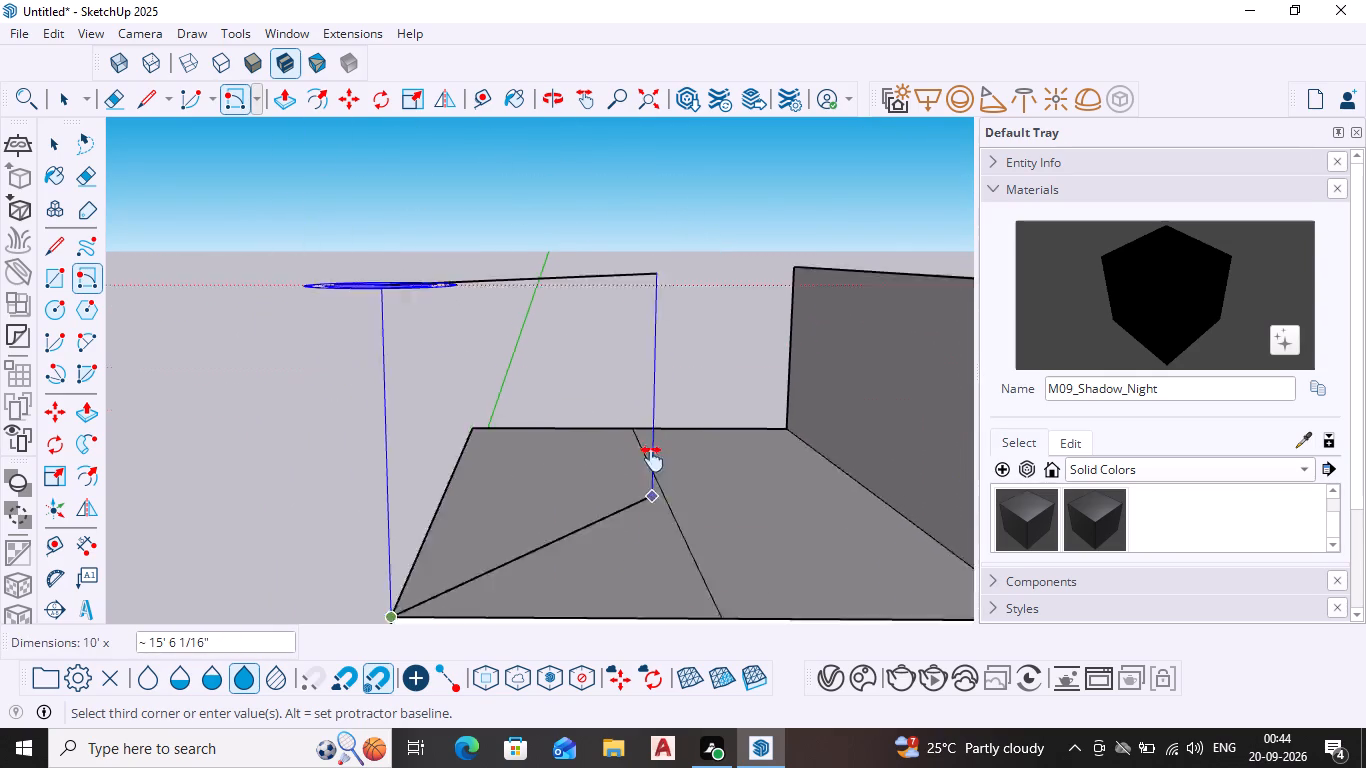
middle_click_drag(652, 459, 644, 372, "shift")
scroll(644, 372, "down", 1)
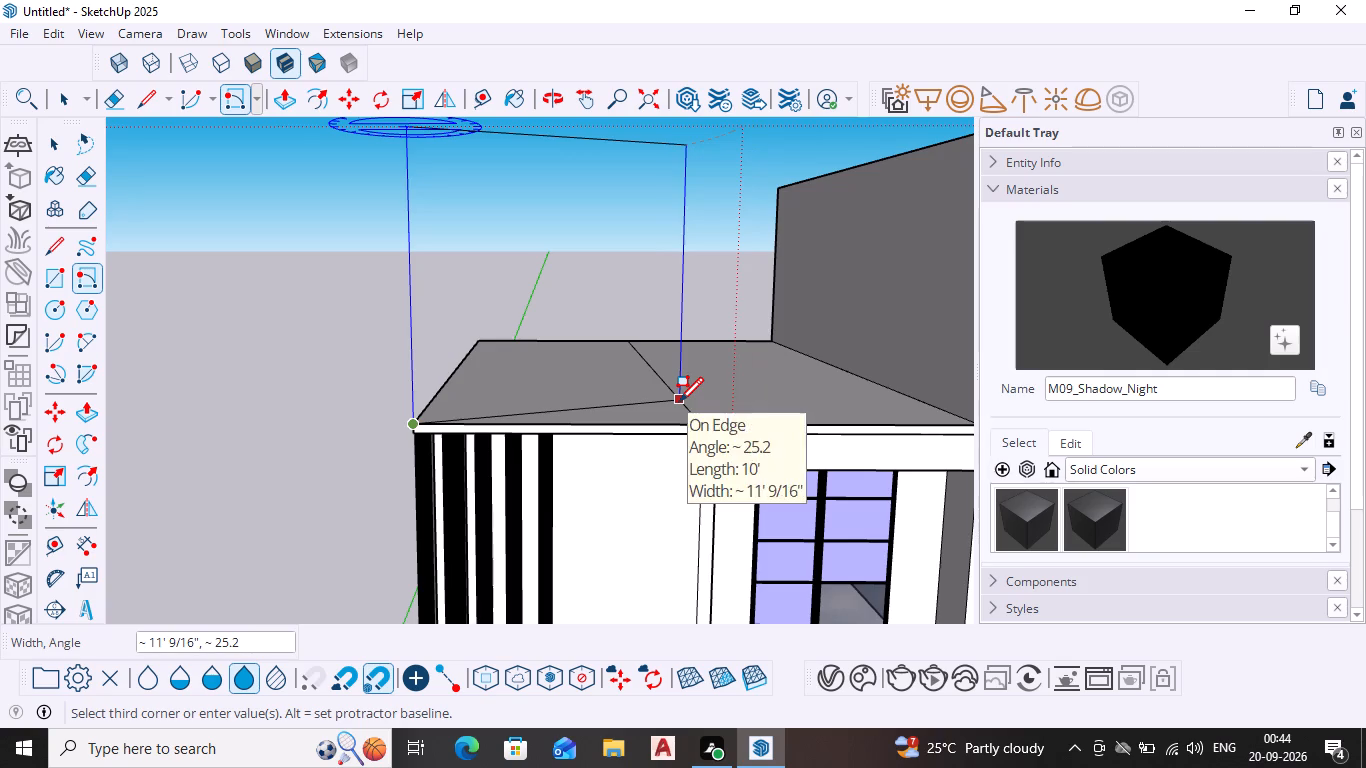
scroll(679, 402, "up", 1)
scroll(683, 406, "down", 1)
middle_click_drag(683, 412, 671, 460)
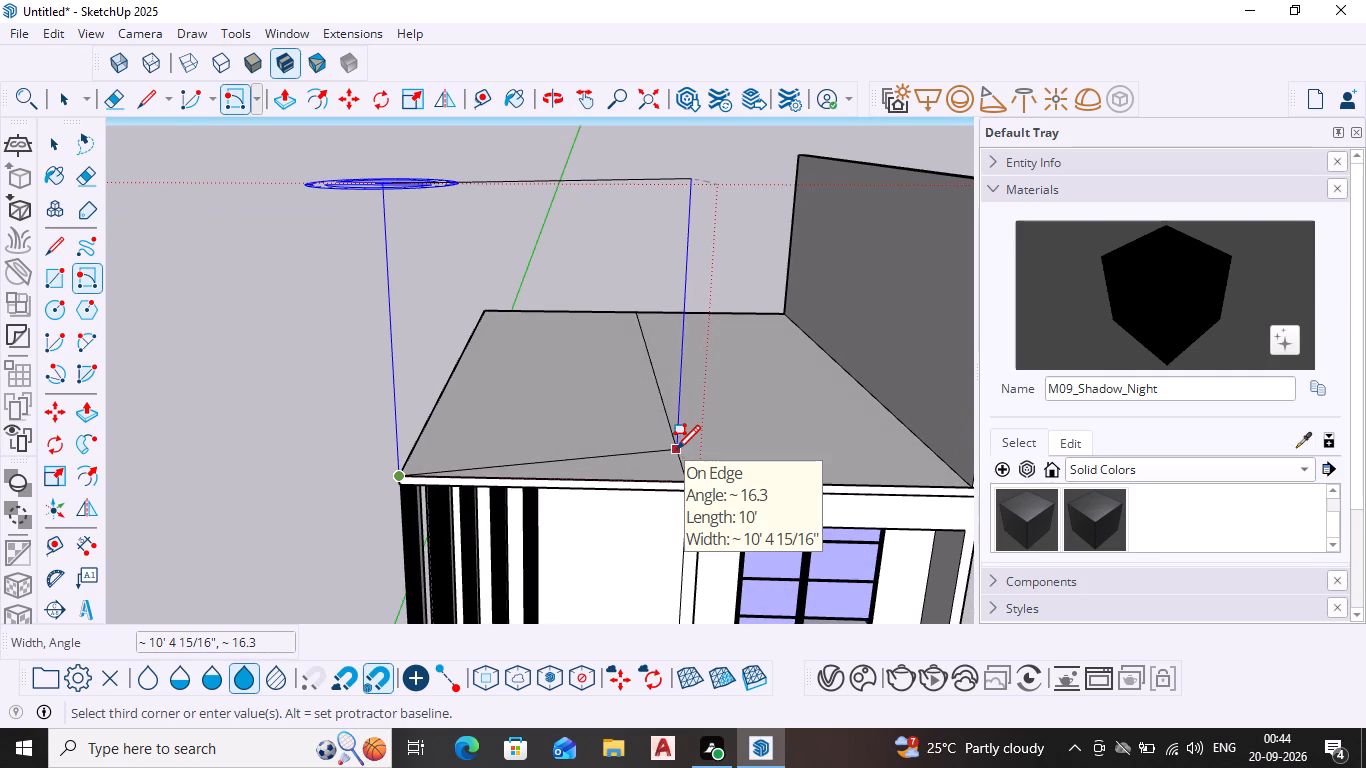
scroll(676, 443, "up", 4)
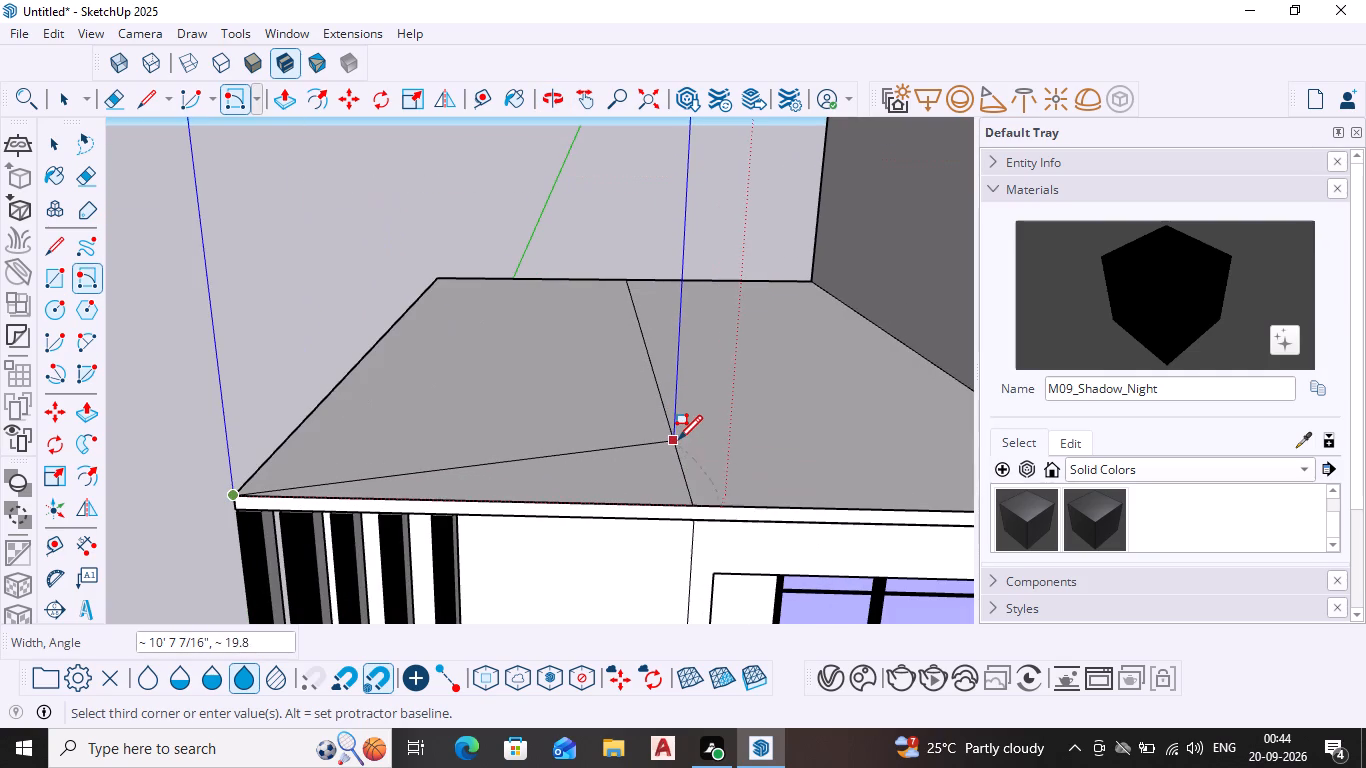
left_click(676, 440)
key("space")
Draw a front-to-back line across the roof parallel to the dividing line, on its window side, marking off a narrow strip.
scroll(761, 492, "down", 4)
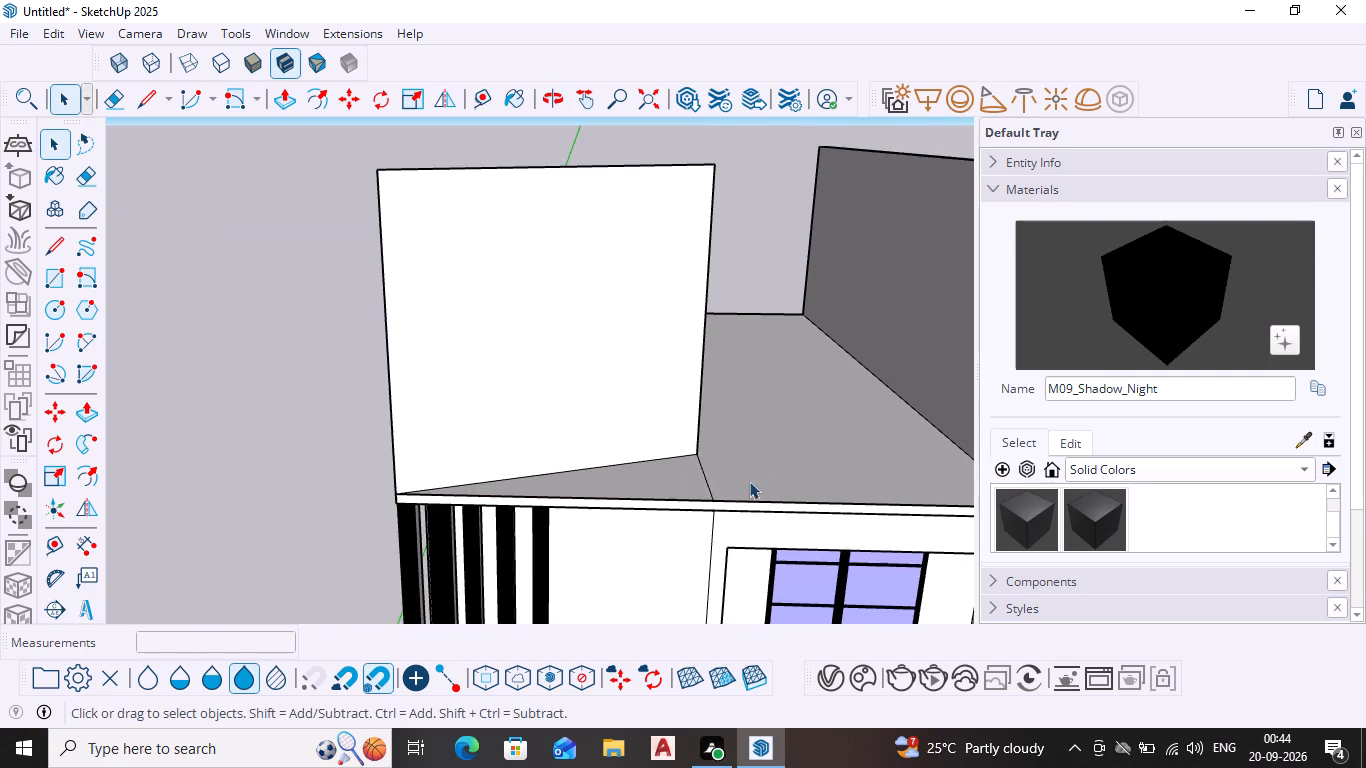
scroll(827, 463, "down", 2)
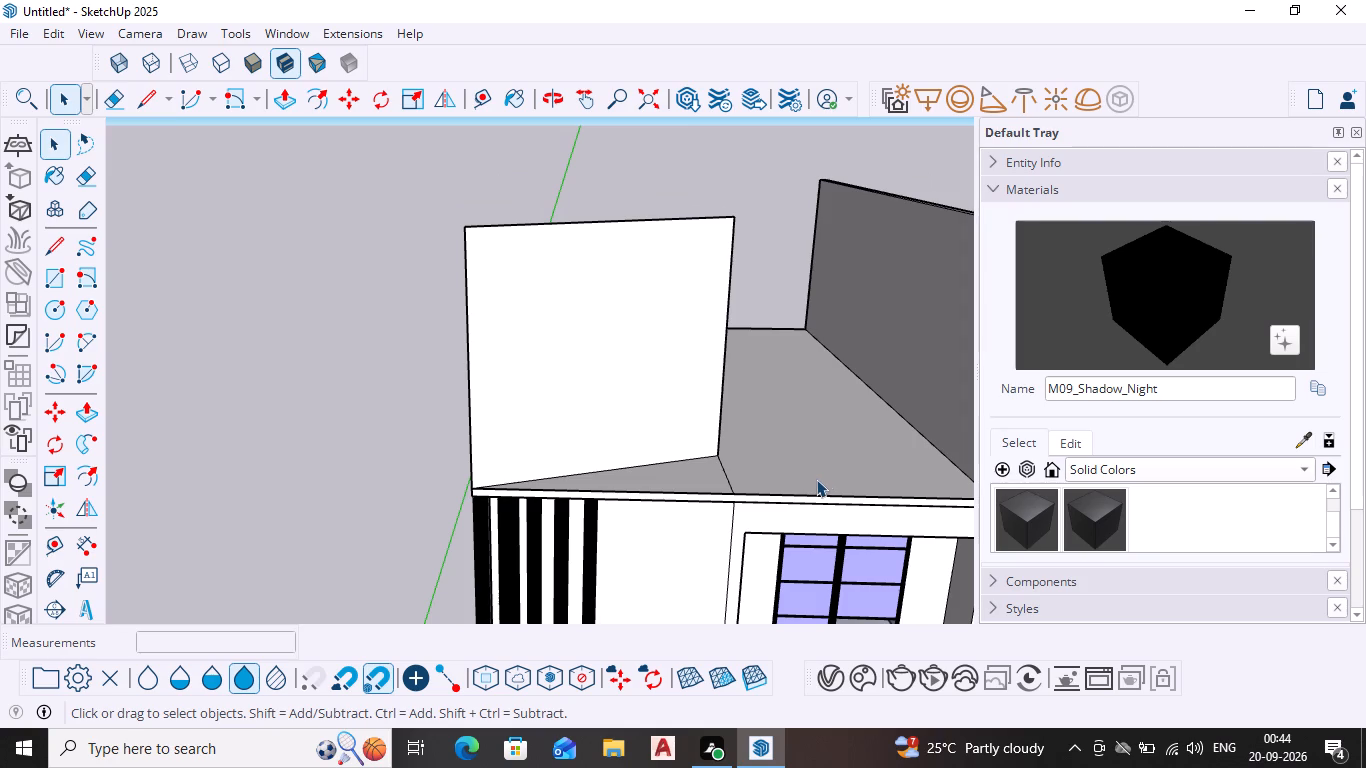
middle_click_drag(828, 460, 742, 517)
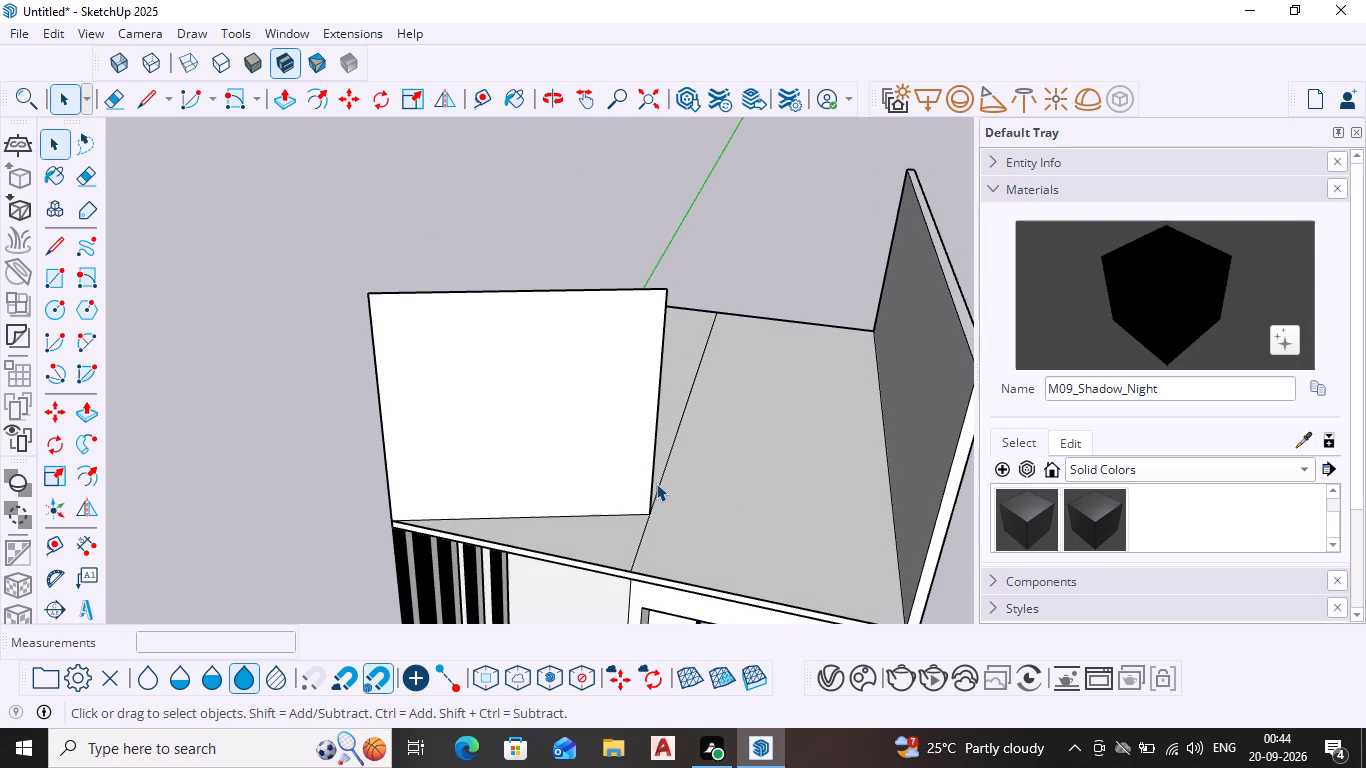
middle_click_drag(694, 586, 733, 512)
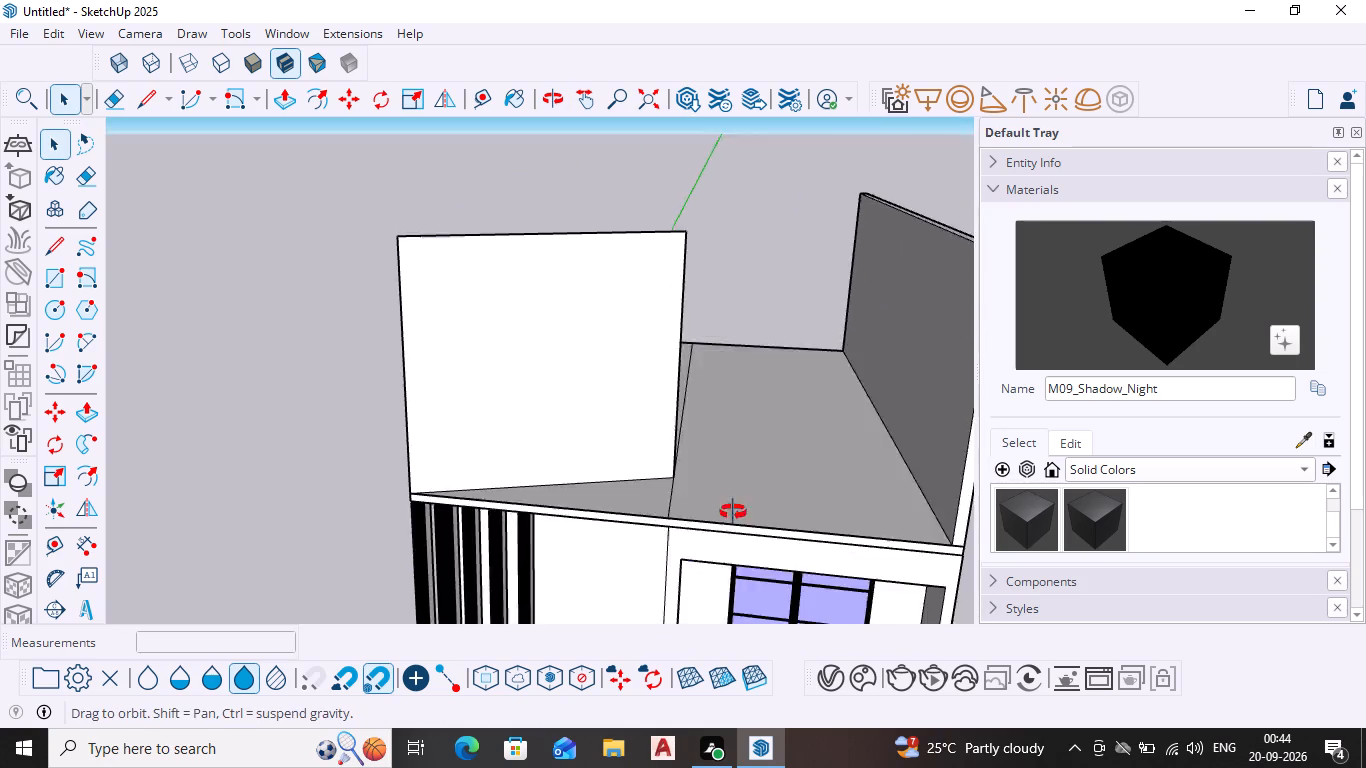
middle_click_drag(733, 512, 748, 456)
key("l")
key("Return")
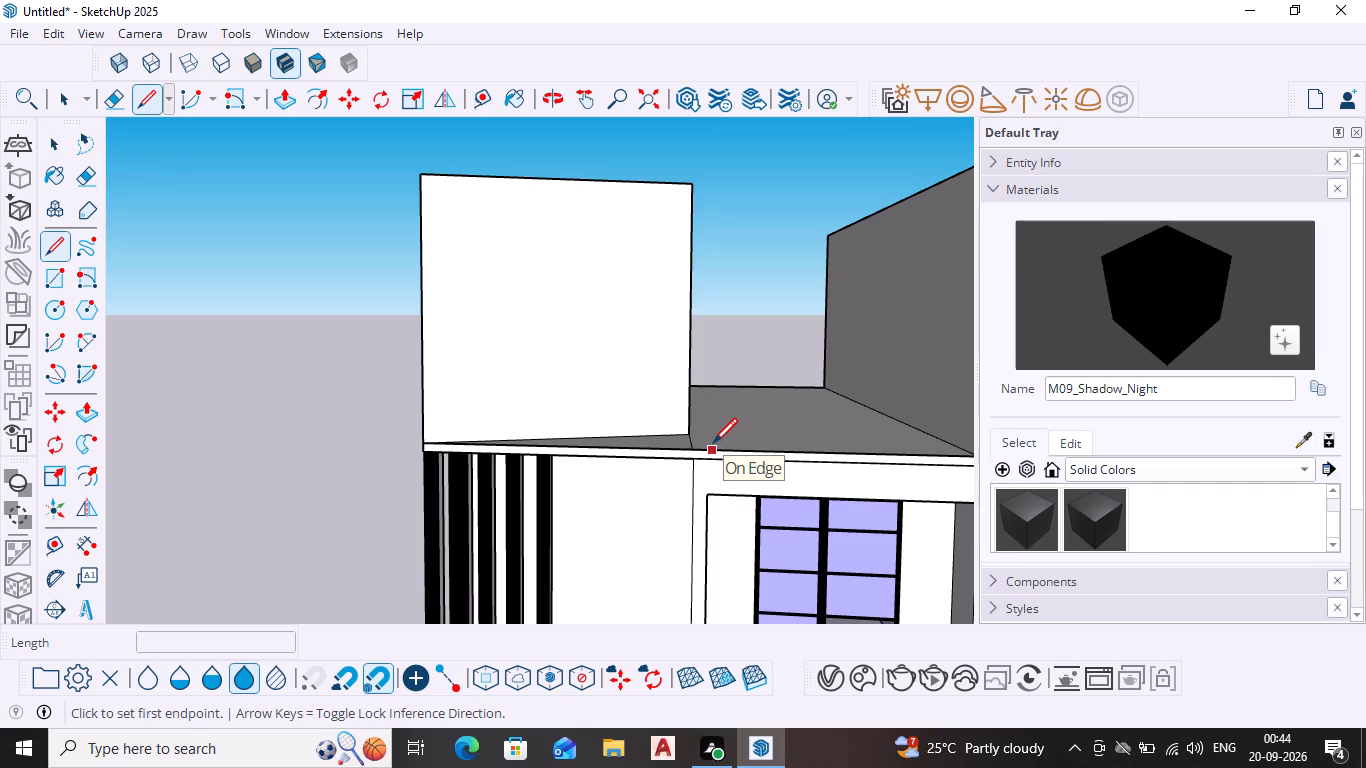
left_click(713, 445)
middle_click_drag(714, 388, 654, 592)
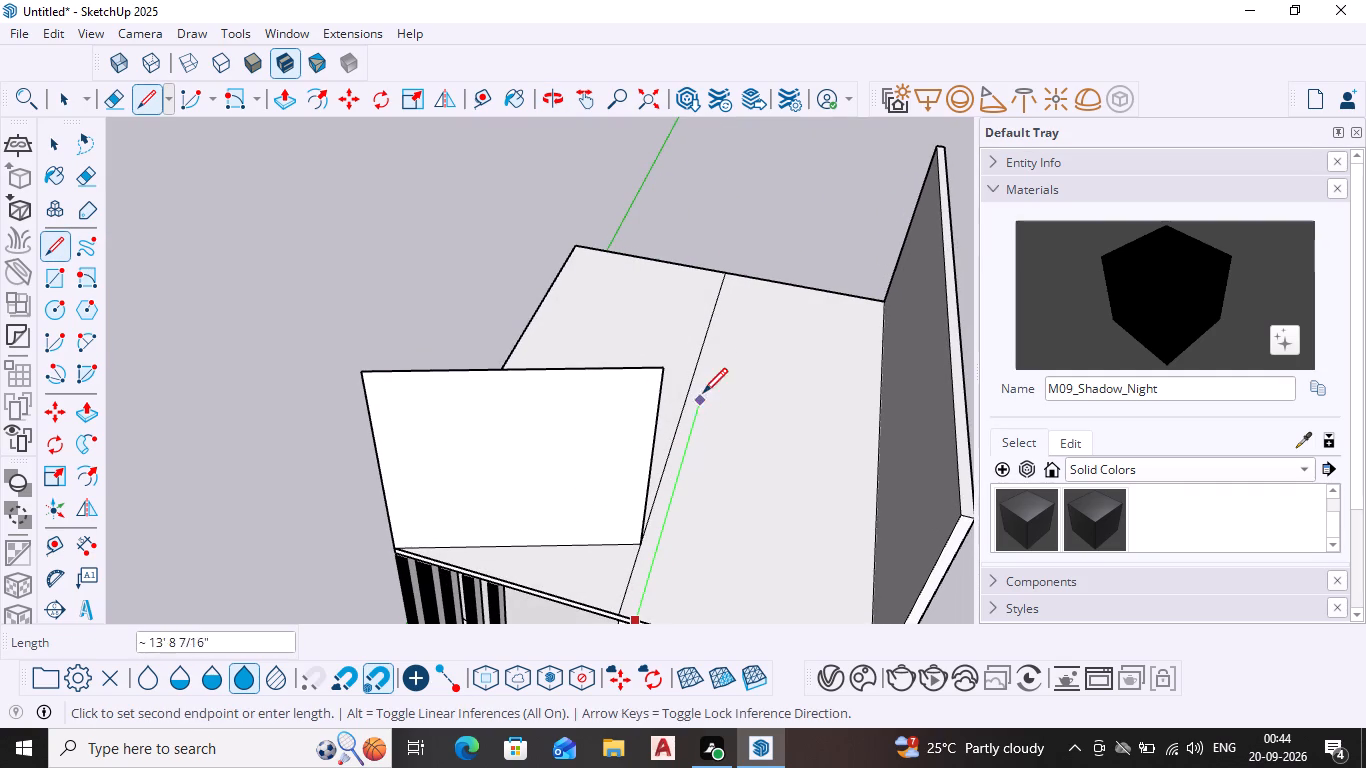
left_click(747, 280)
key("space")
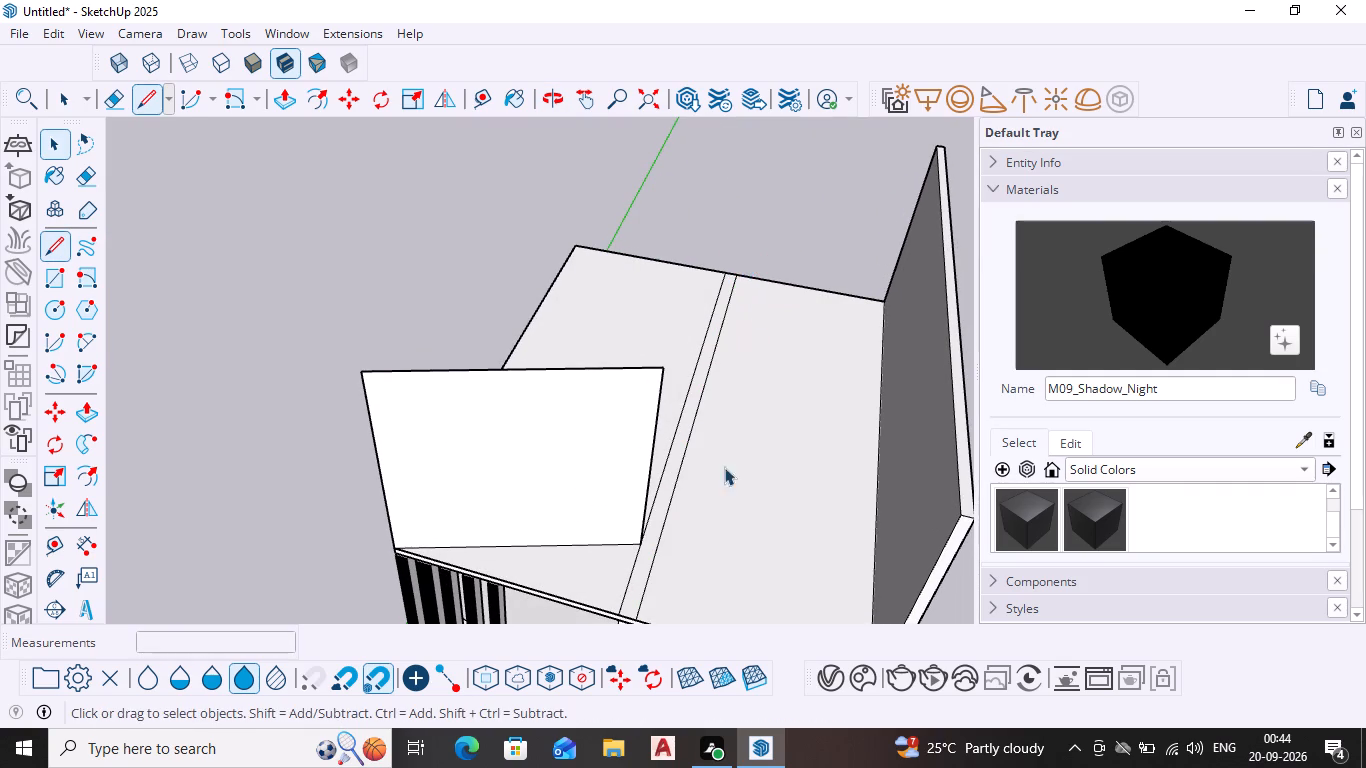
Push/Pull the narrow front-to-back strip on the roof up 10' to form the middle wall.
left_click(643, 573)
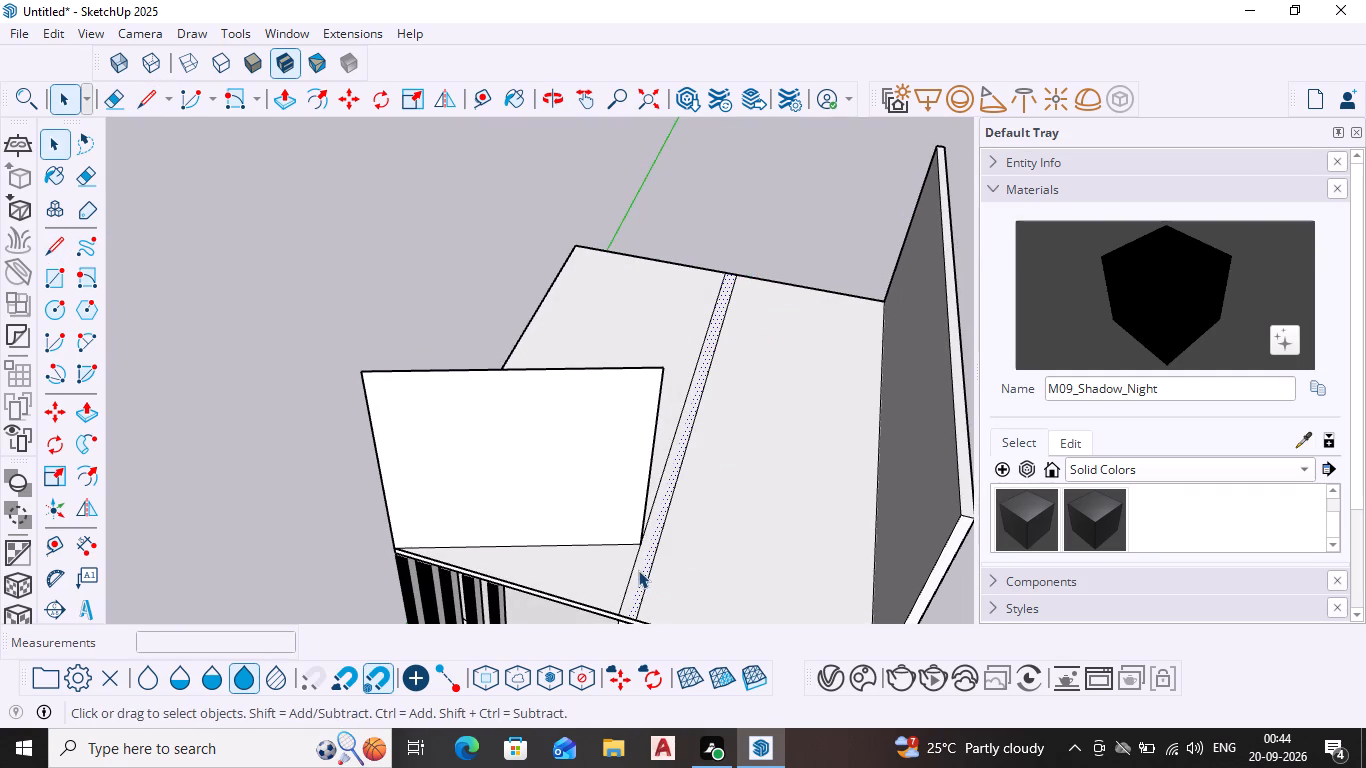
key("p")
key("Return")
left_click(637, 552)
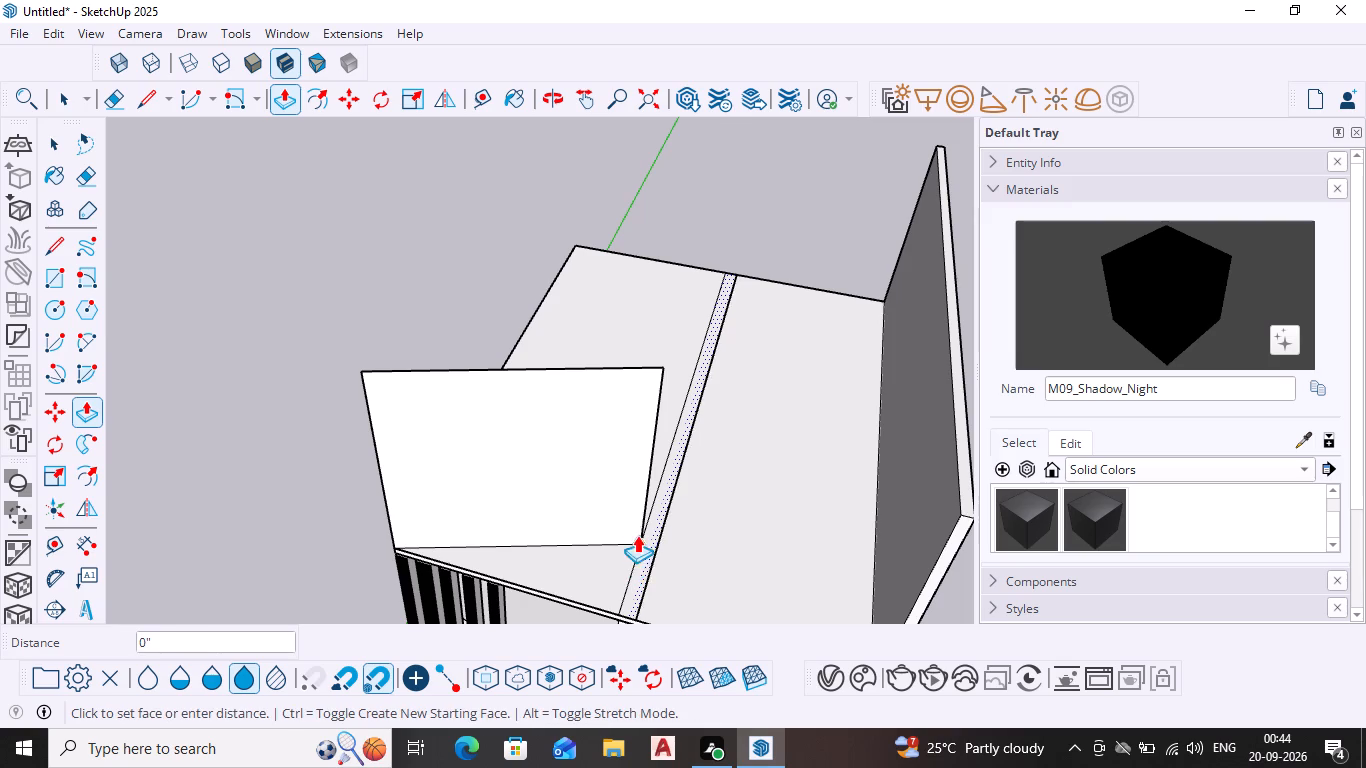
key("1")
key("0")
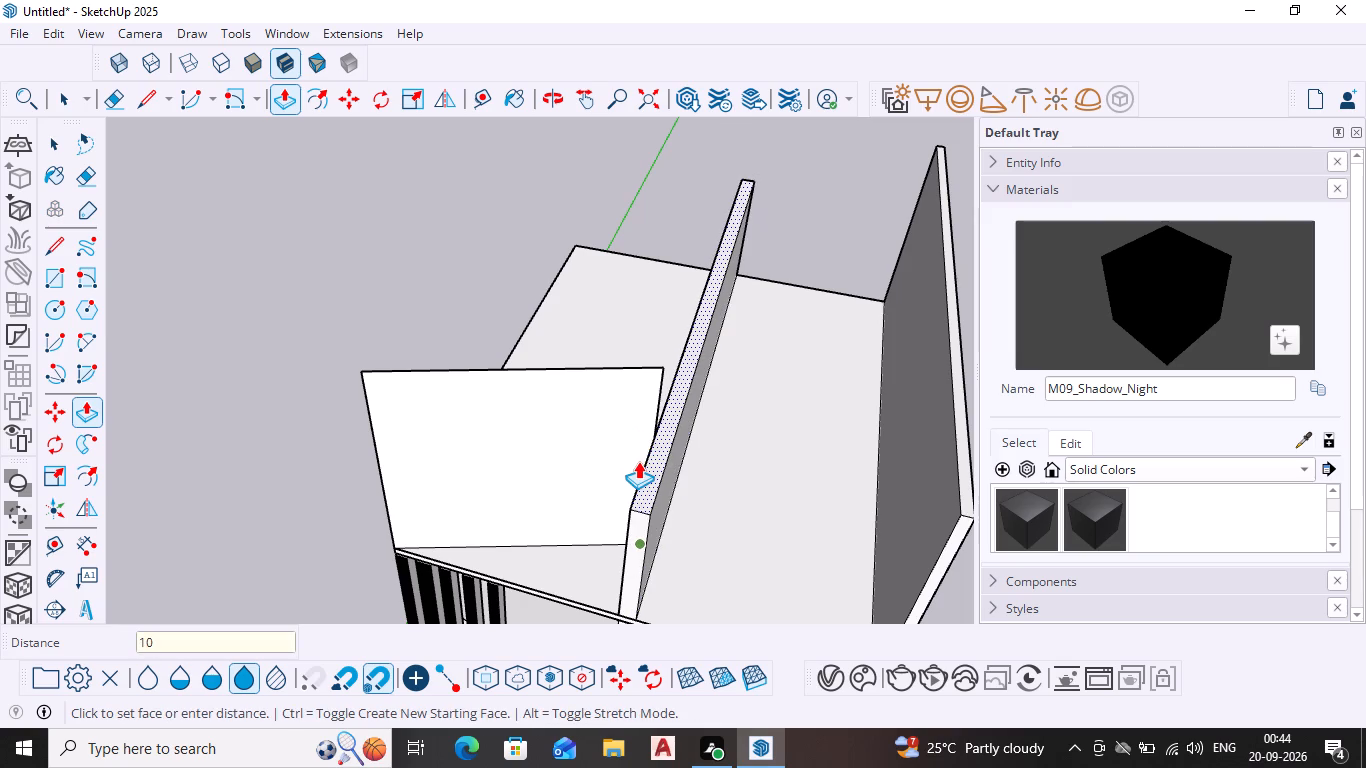
key("apostrophe")
key("Return")
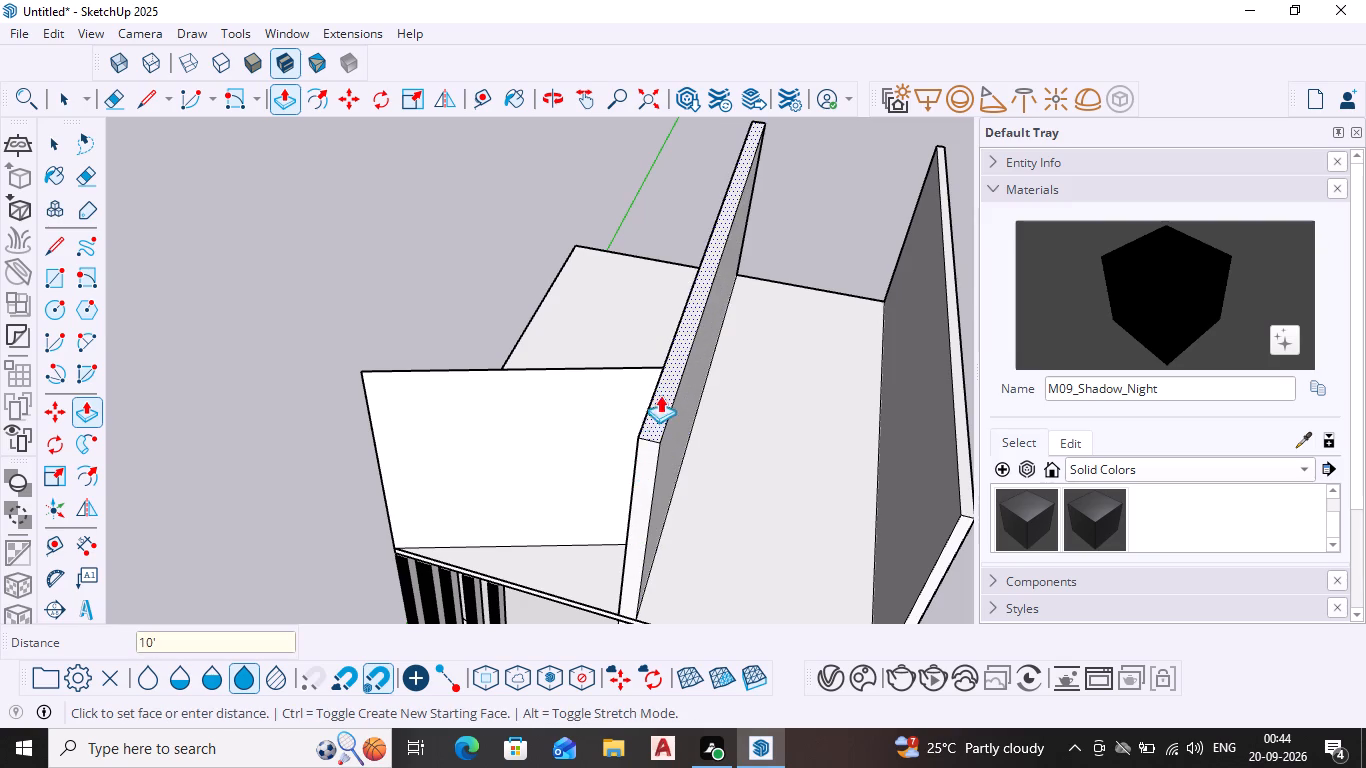
key("space")
Draw an upright rectangle about 10' by 10' at the roof's rear, from the middle wall's top corner to the roof's outer corner on the posts' side.
scroll(662, 445, "down", 1)
middle_click_drag(692, 435, 743, 236)
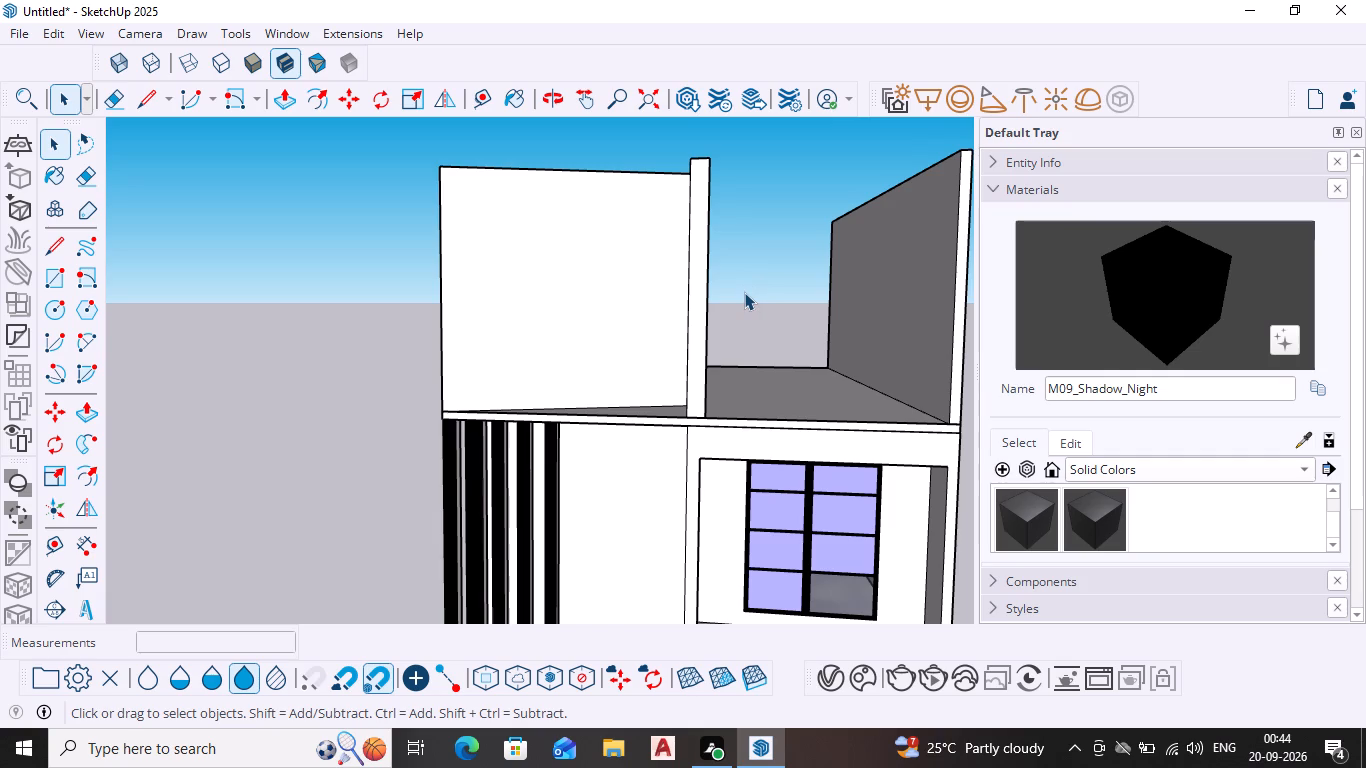
scroll(705, 317, "down", 3)
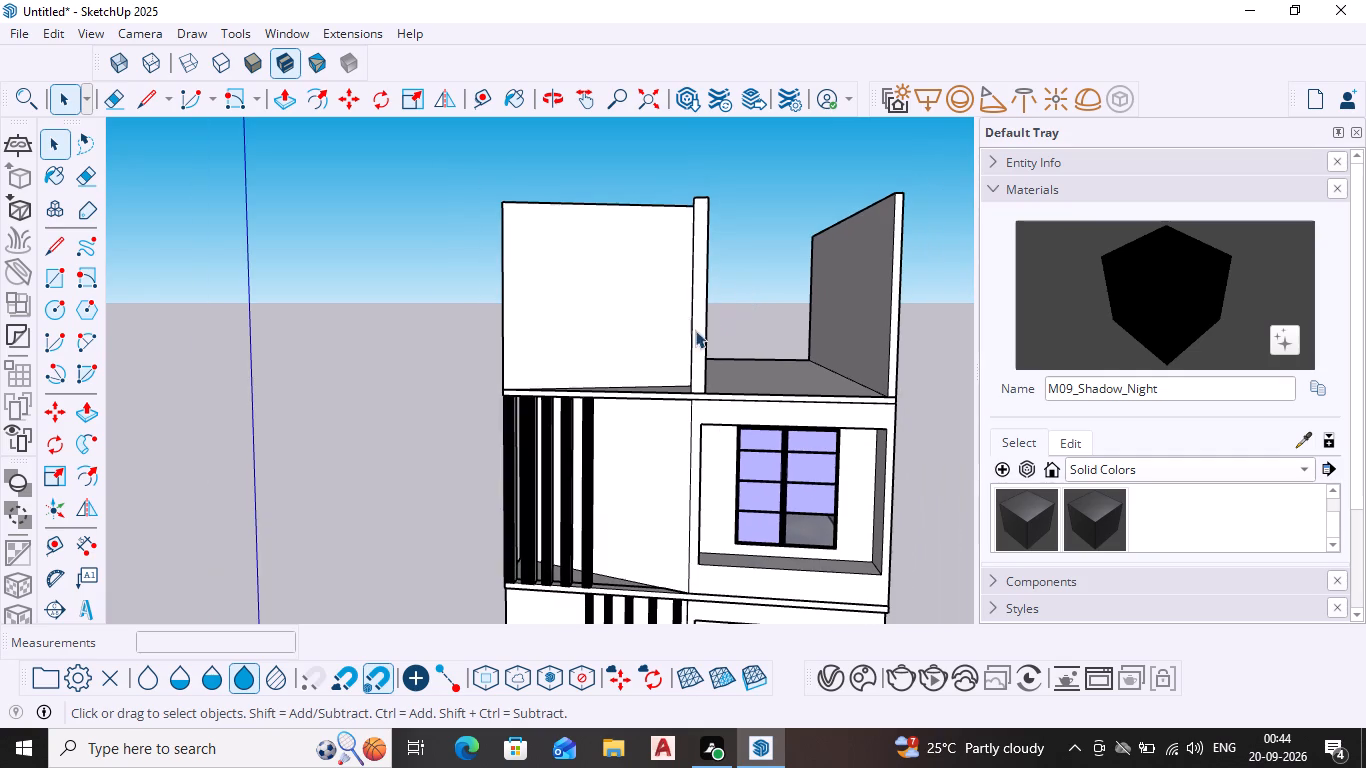
middle_click_drag(691, 332, 696, 378)
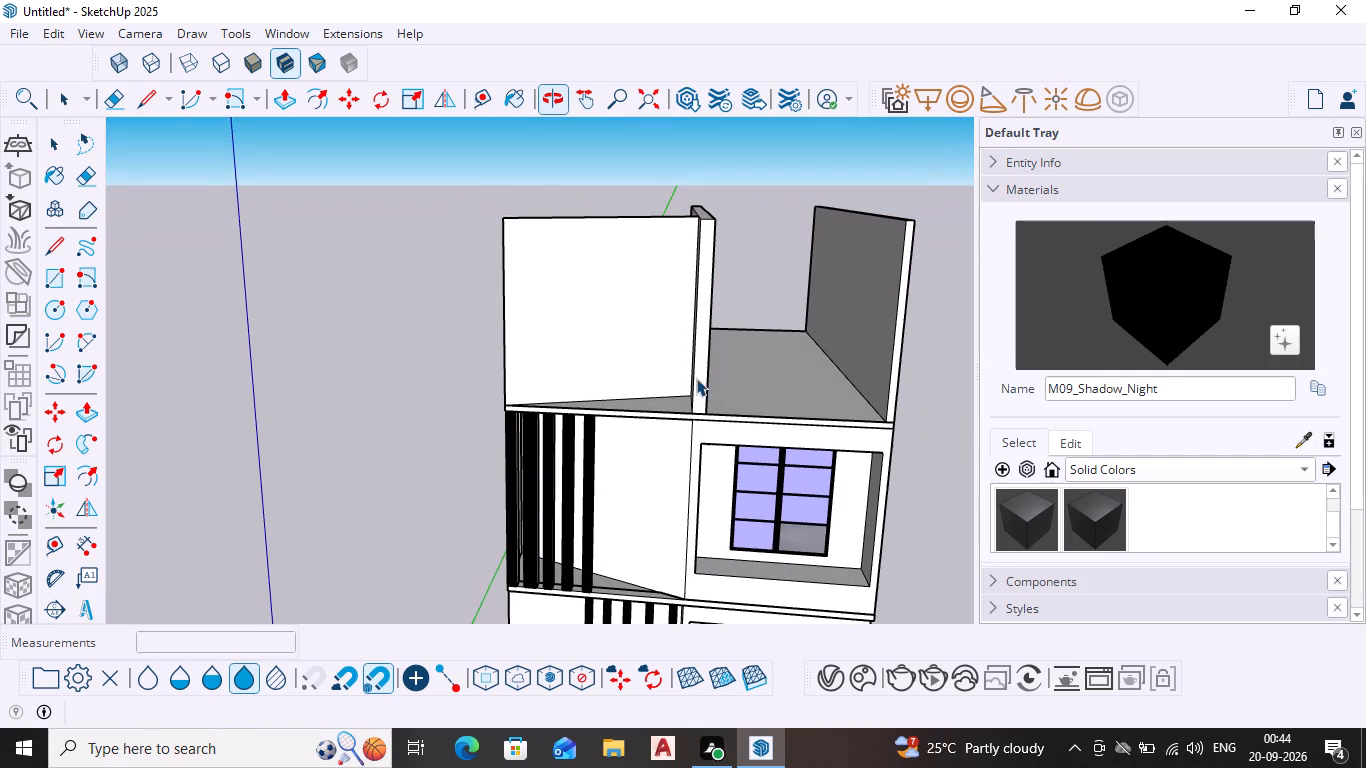
middle_click_drag(690, 344, 889, 490)
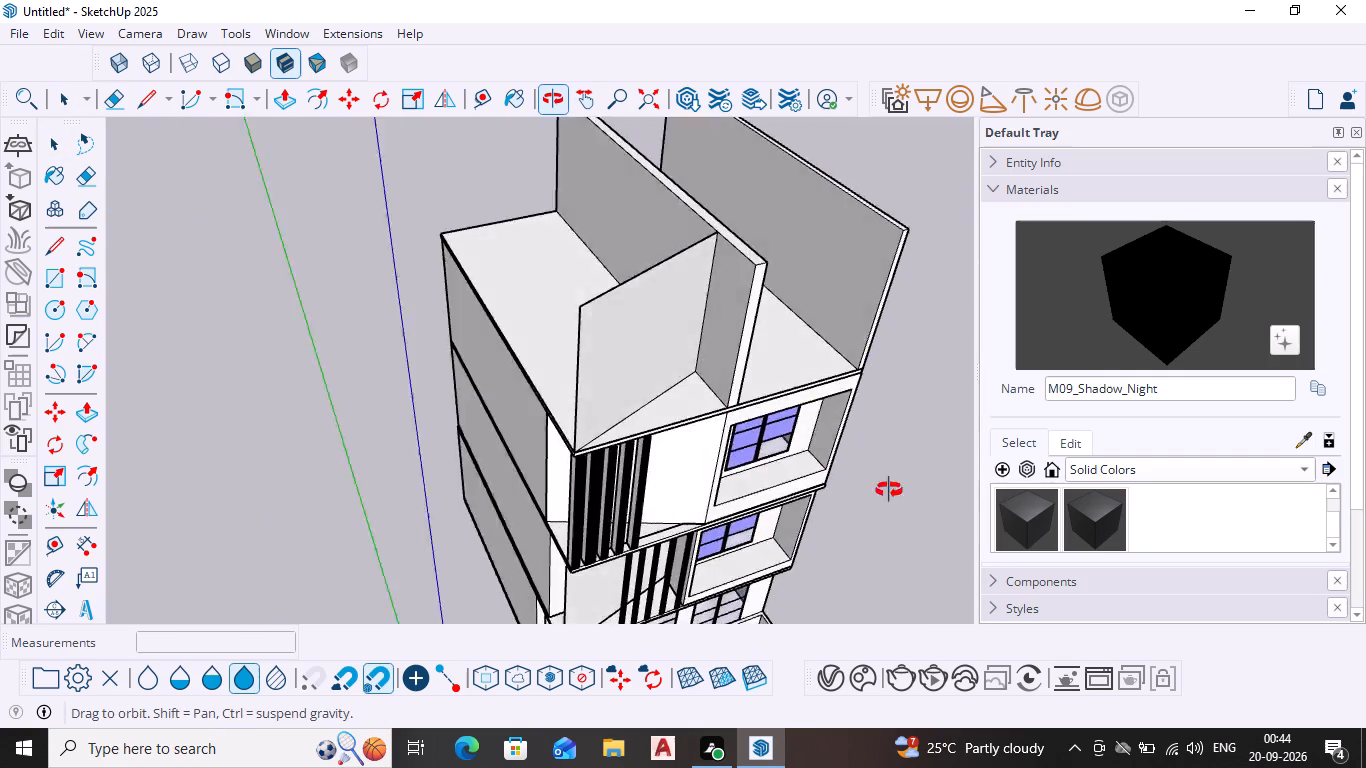
middle_click_drag(889, 490, 1040, 455)
middle_click_drag(526, 415, 711, 431)
scroll(385, 334, "down", 1)
middle_click_drag(385, 334, 478, 353)
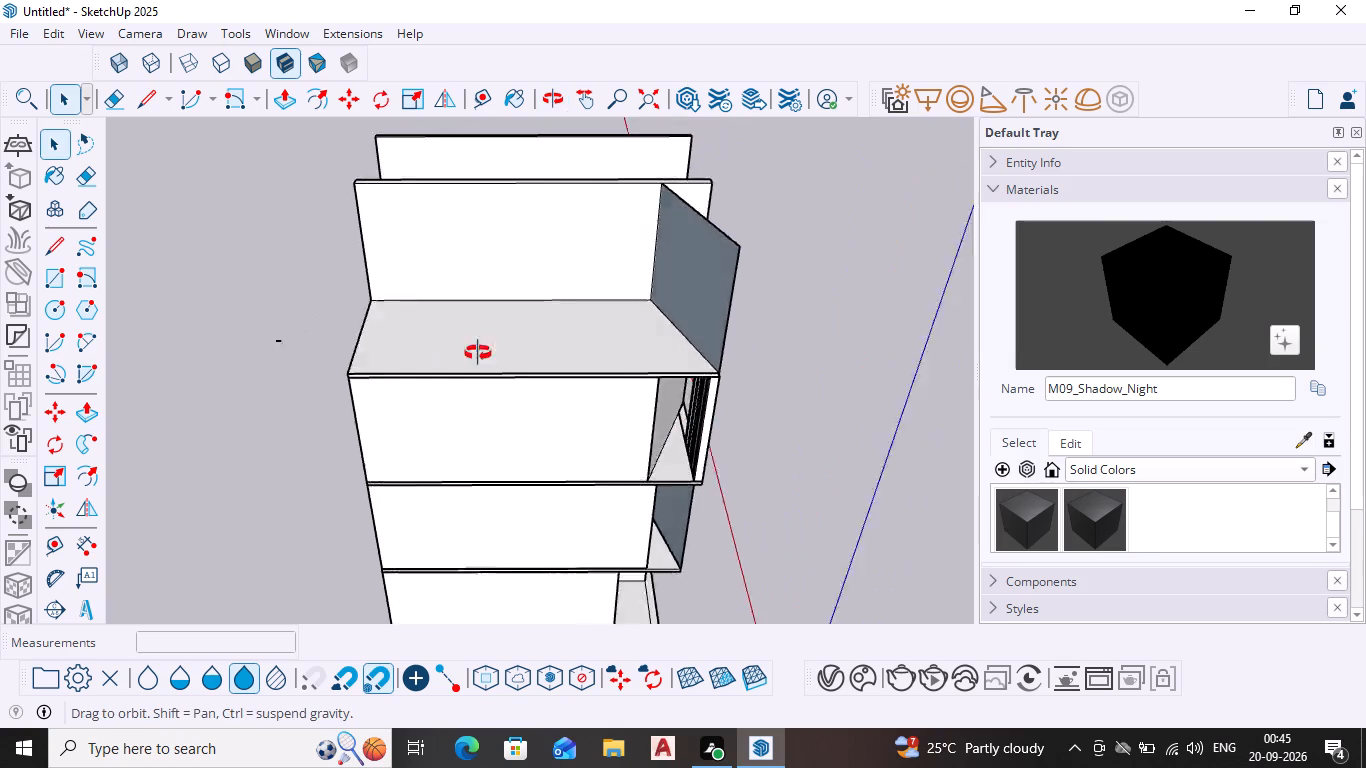
middle_click_drag(478, 353, 796, 309)
key("r")
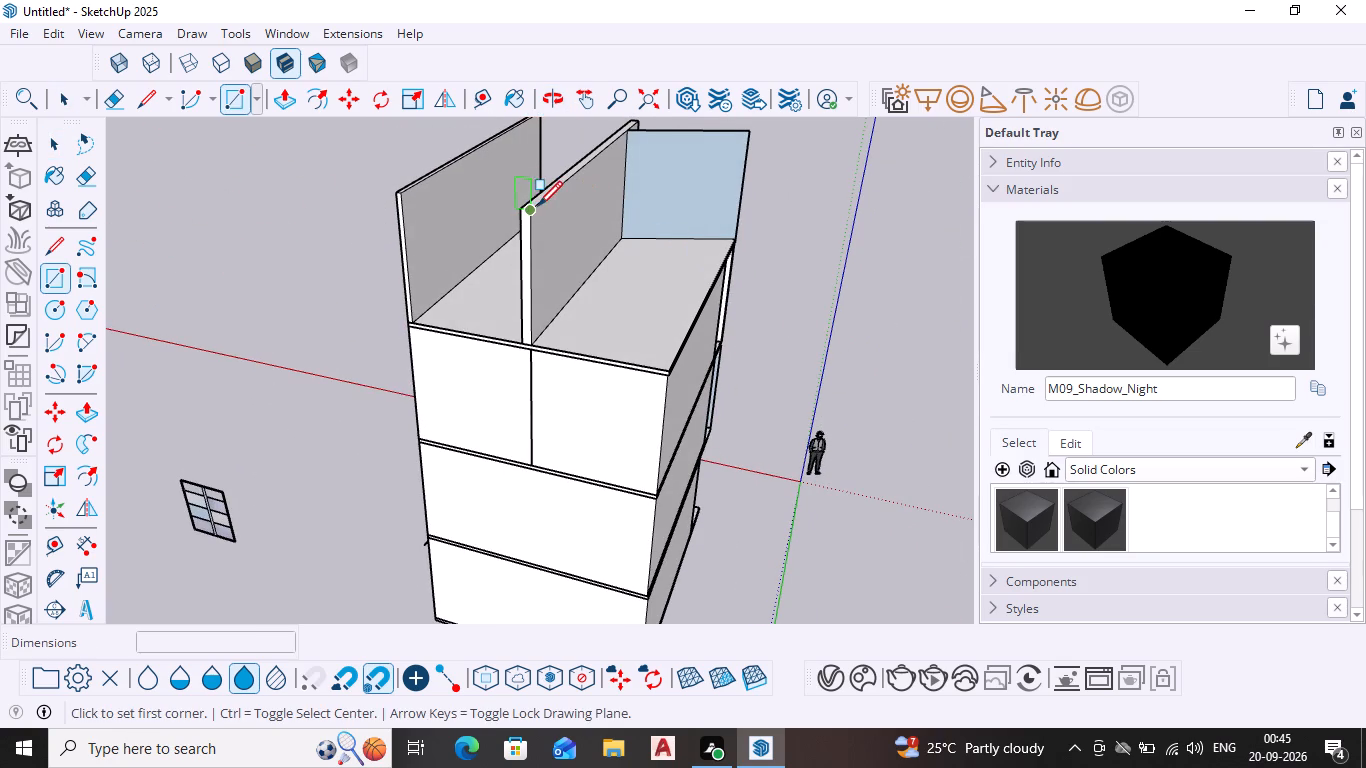
left_click(538, 209)
left_click(664, 370)
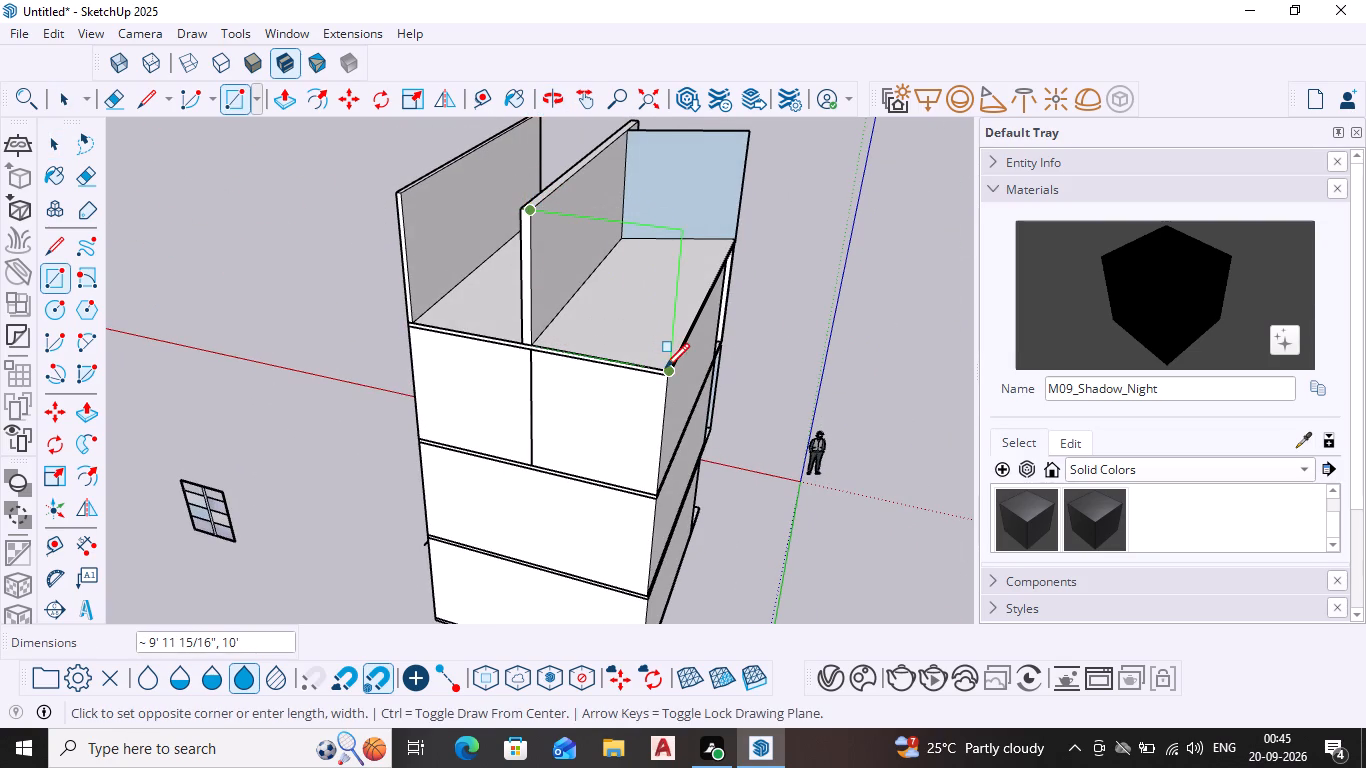
key("space")
Push/Pull the rear rectangle forward about 22' 7" toward the angled front wall, forming a room block above the posts' side.
middle_click_drag(758, 332, 493, 407)
scroll(741, 343, "down", 1)
middle_click_drag(564, 391, 414, 404)
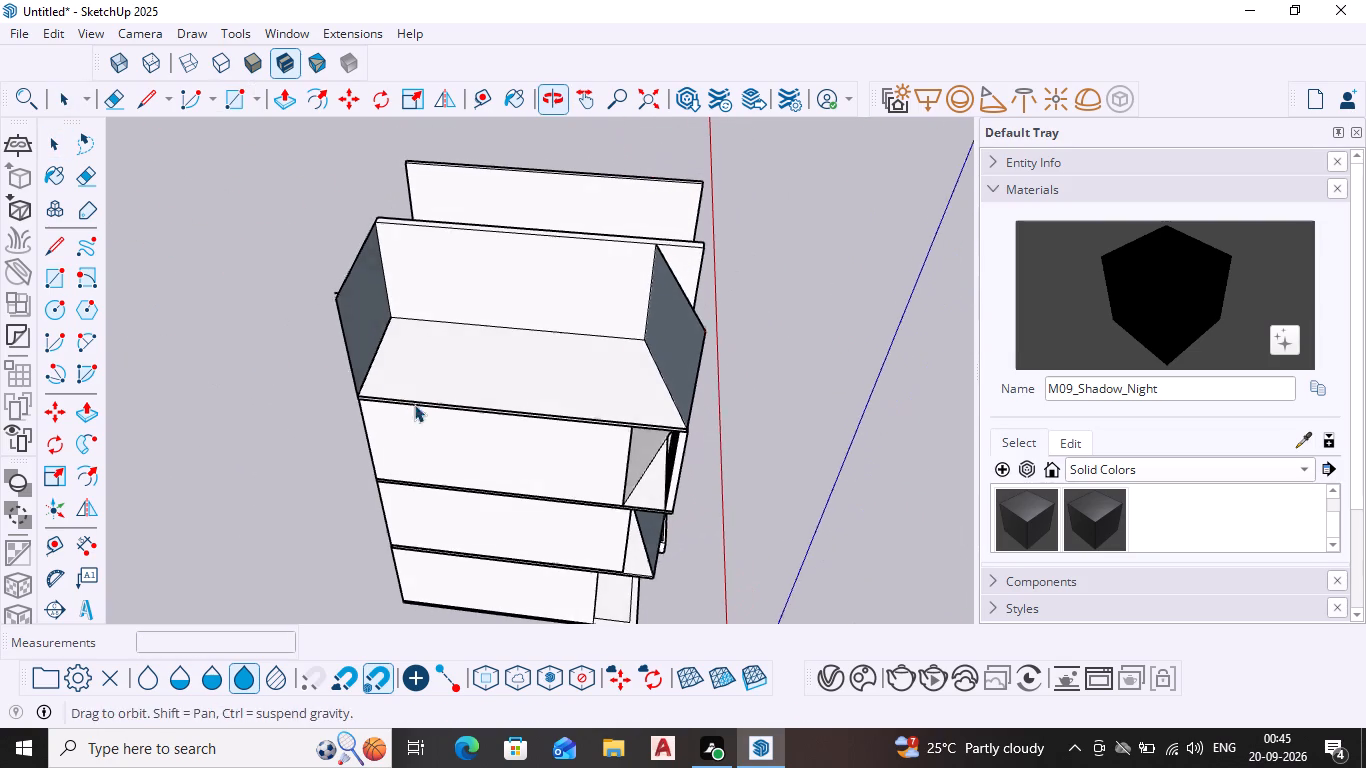
middle_click_drag(414, 404, 415, 408)
left_click(370, 310)
key("p")
key("Return")
left_click(370, 310)
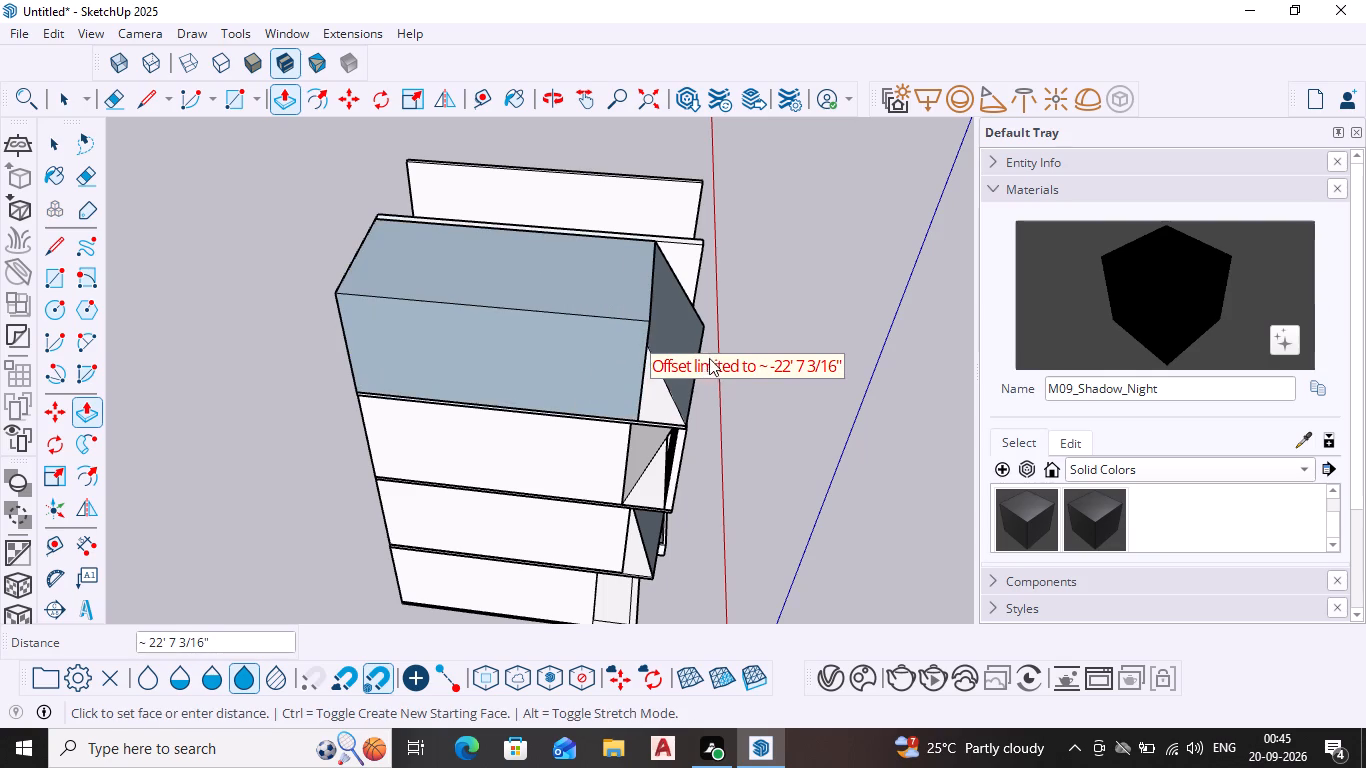
scroll(703, 369, "down", 1)
middle_click_drag(698, 370, 438, 370)
middle_click_drag(634, 386, 404, 371)
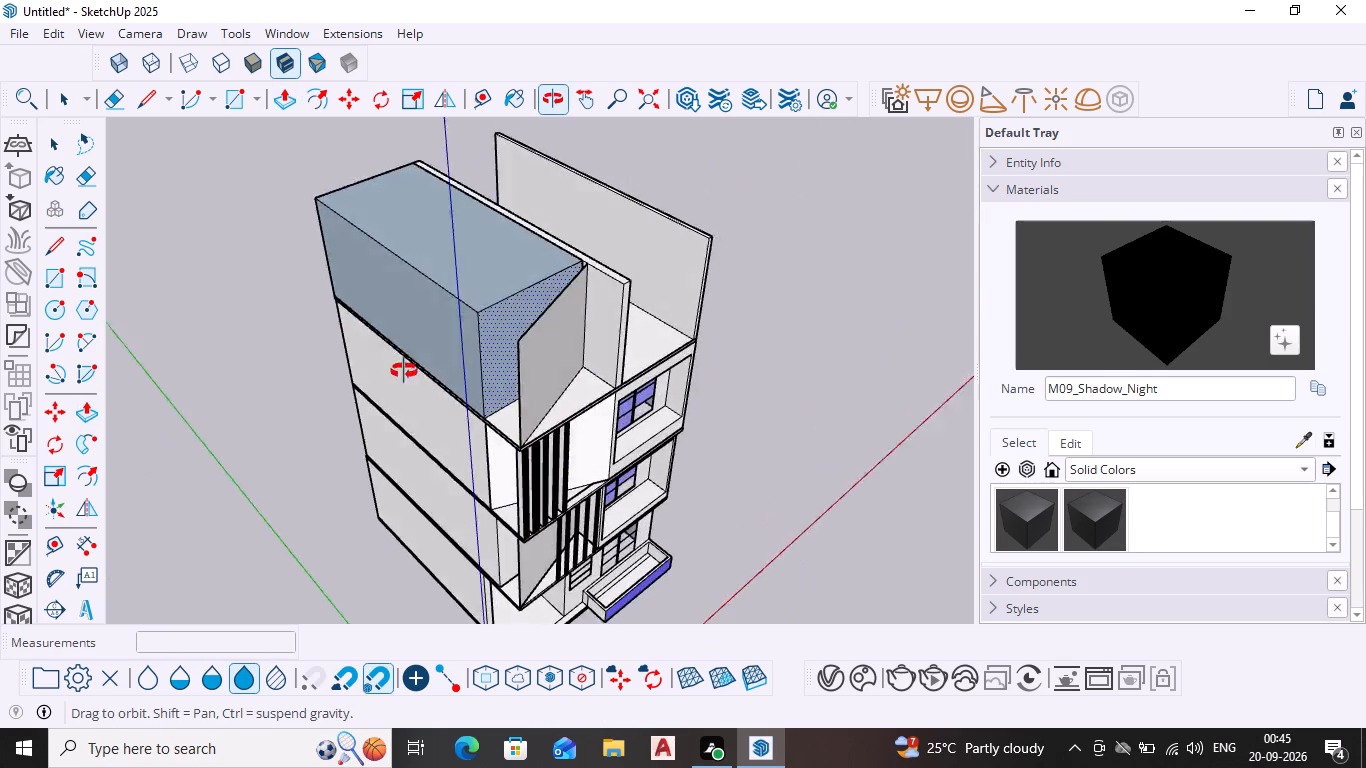
middle_click_drag(404, 371, 222, 284)
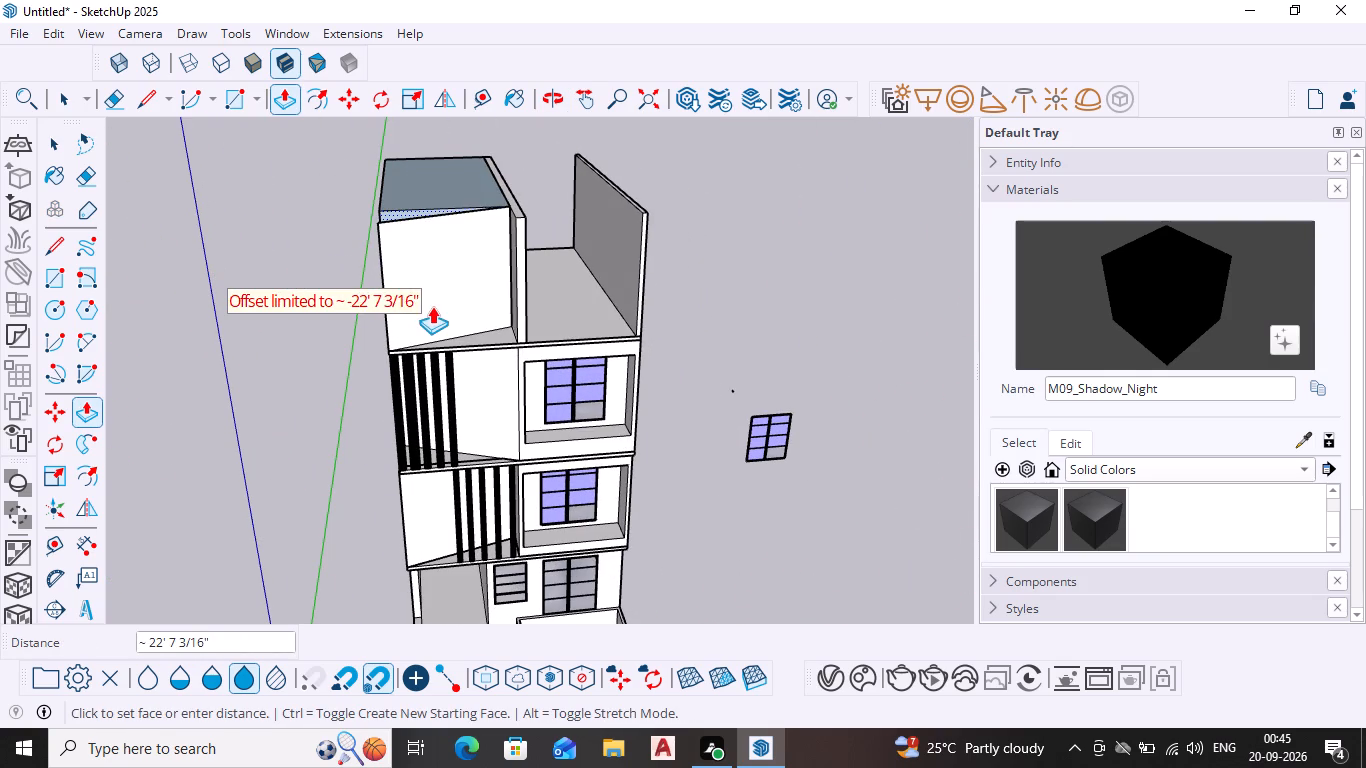
left_click(432, 306)
Reverse the outer side face and the top face of the new roof room block.
scroll(514, 379, "down", 1)
middle_click_drag(514, 379, 708, 397)
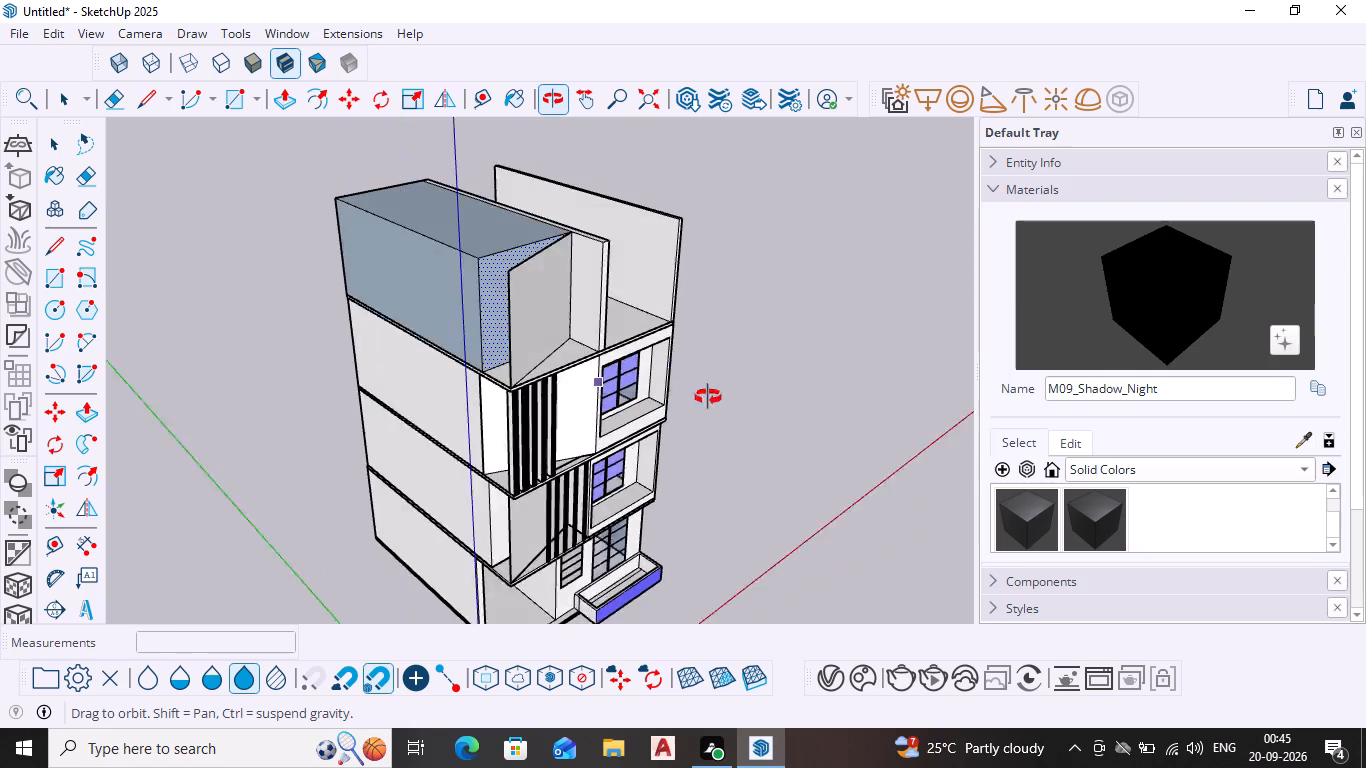
middle_click_drag(708, 397, 755, 394)
key("space")
left_click(455, 280)
right_click(455, 280)
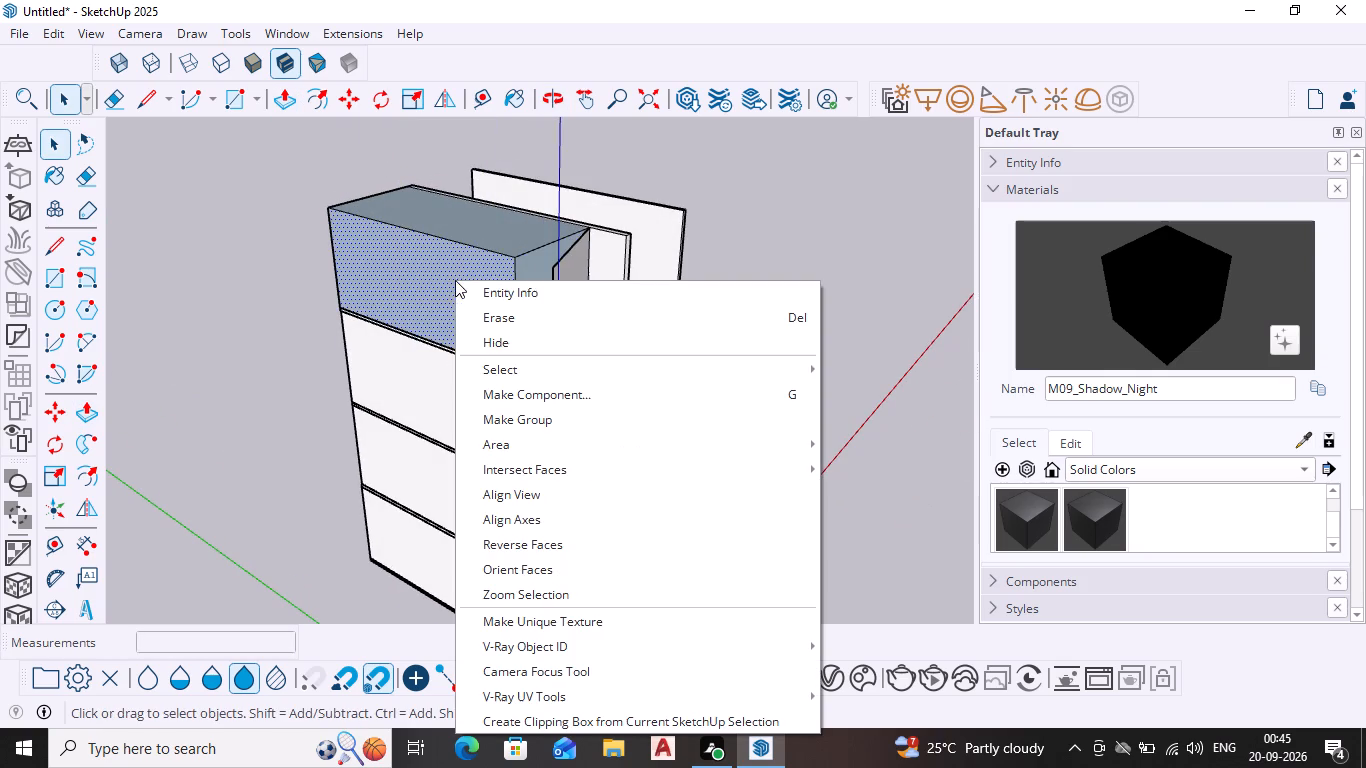
left_click(521, 538)
left_click(470, 226)
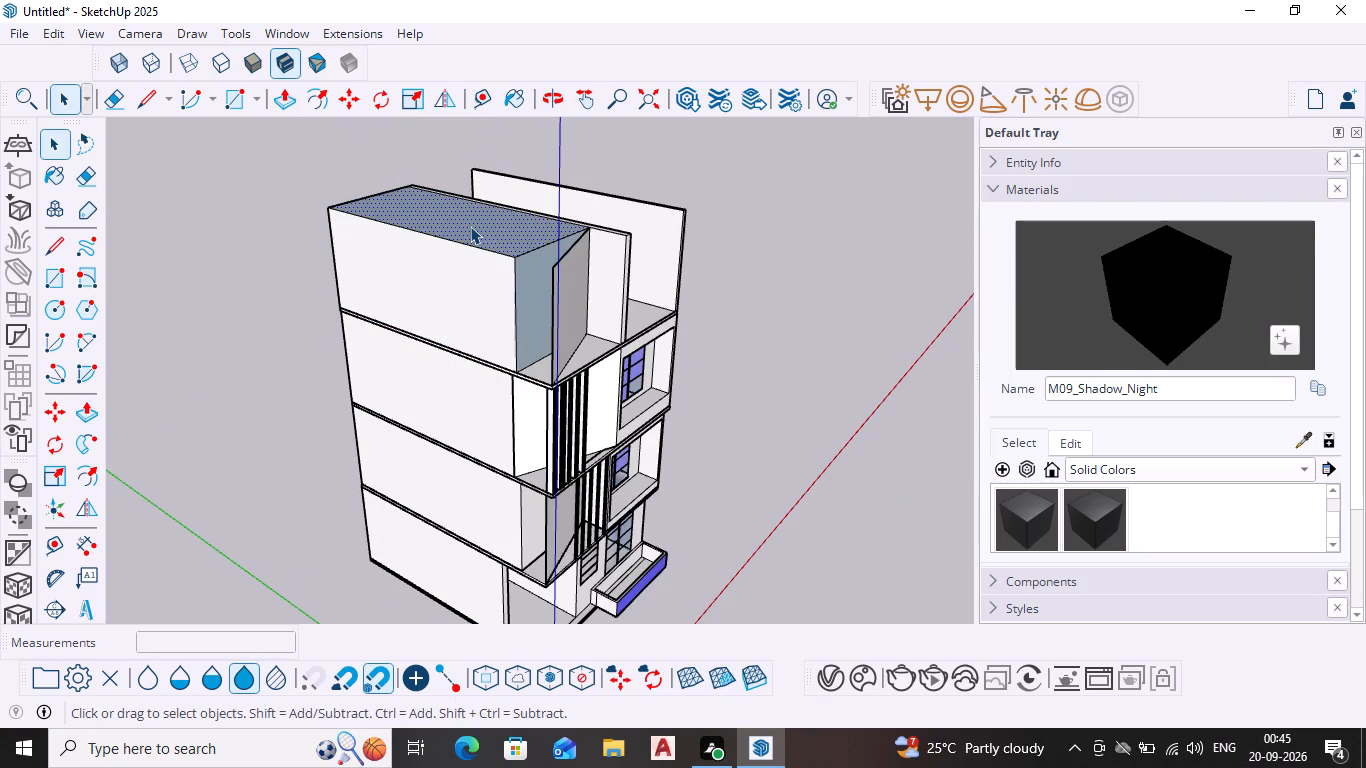
right_click(470, 226)
left_click(546, 501)
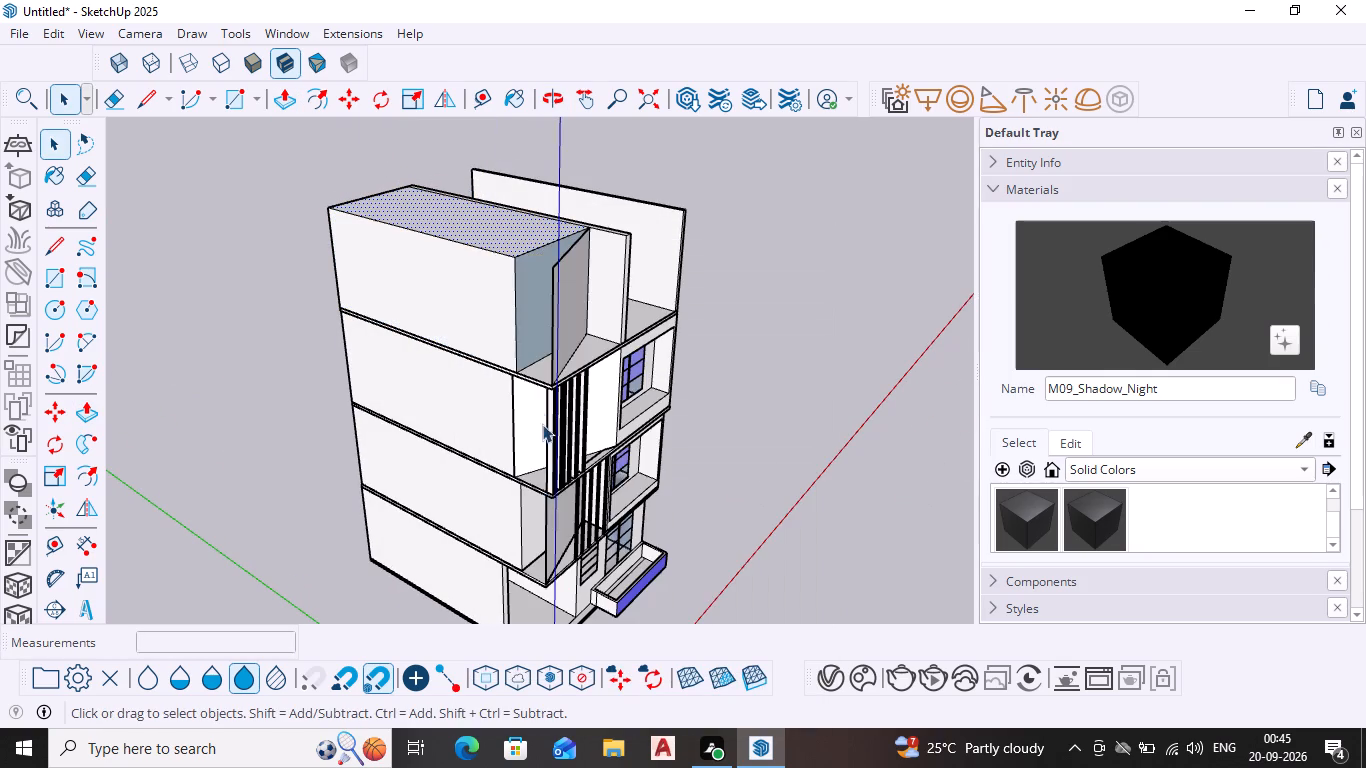
Push/Pull the top of the outer side wall on the window side down about 3' 9".
middle_click_drag(496, 388, 234, 359)
scroll(486, 270, "up", 2)
middle_click_drag(437, 290, 434, 235)
scroll(480, 290, "down", 3)
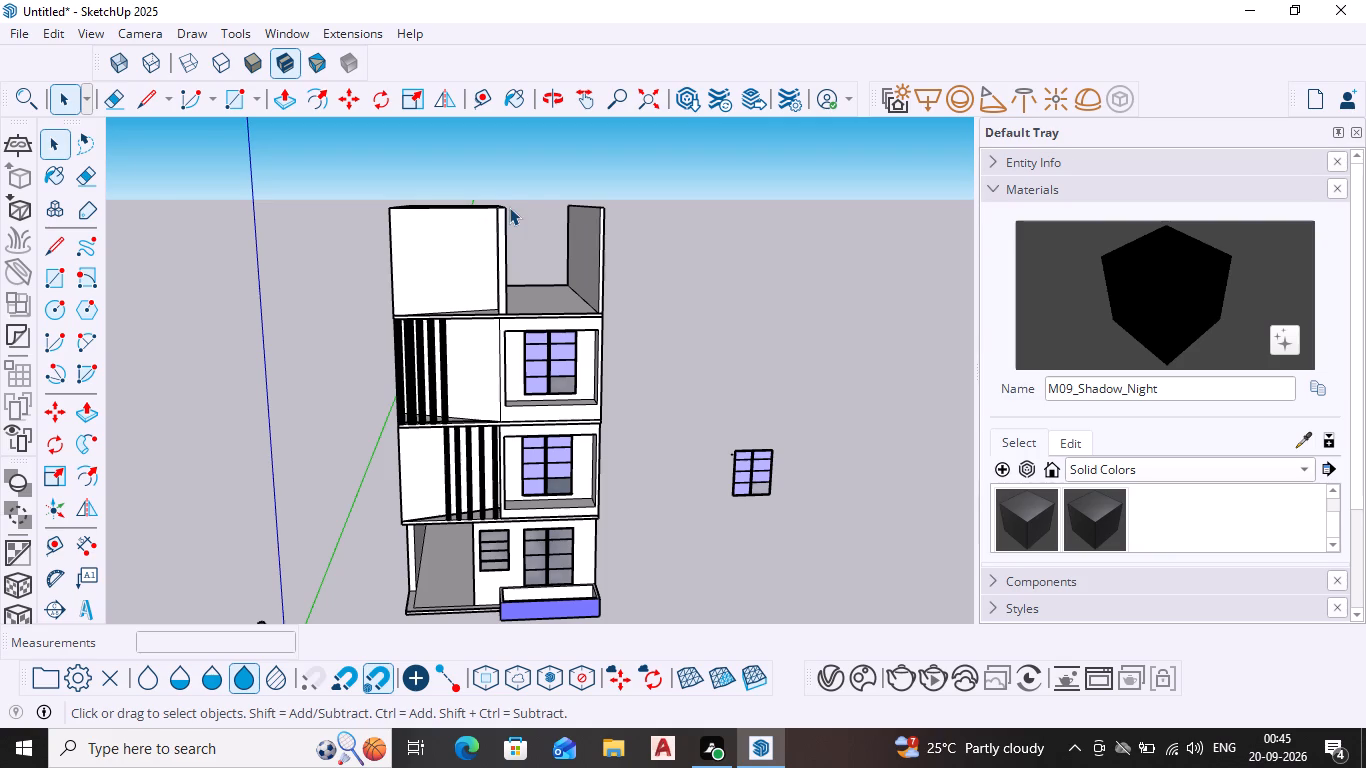
scroll(509, 207, "up", 5)
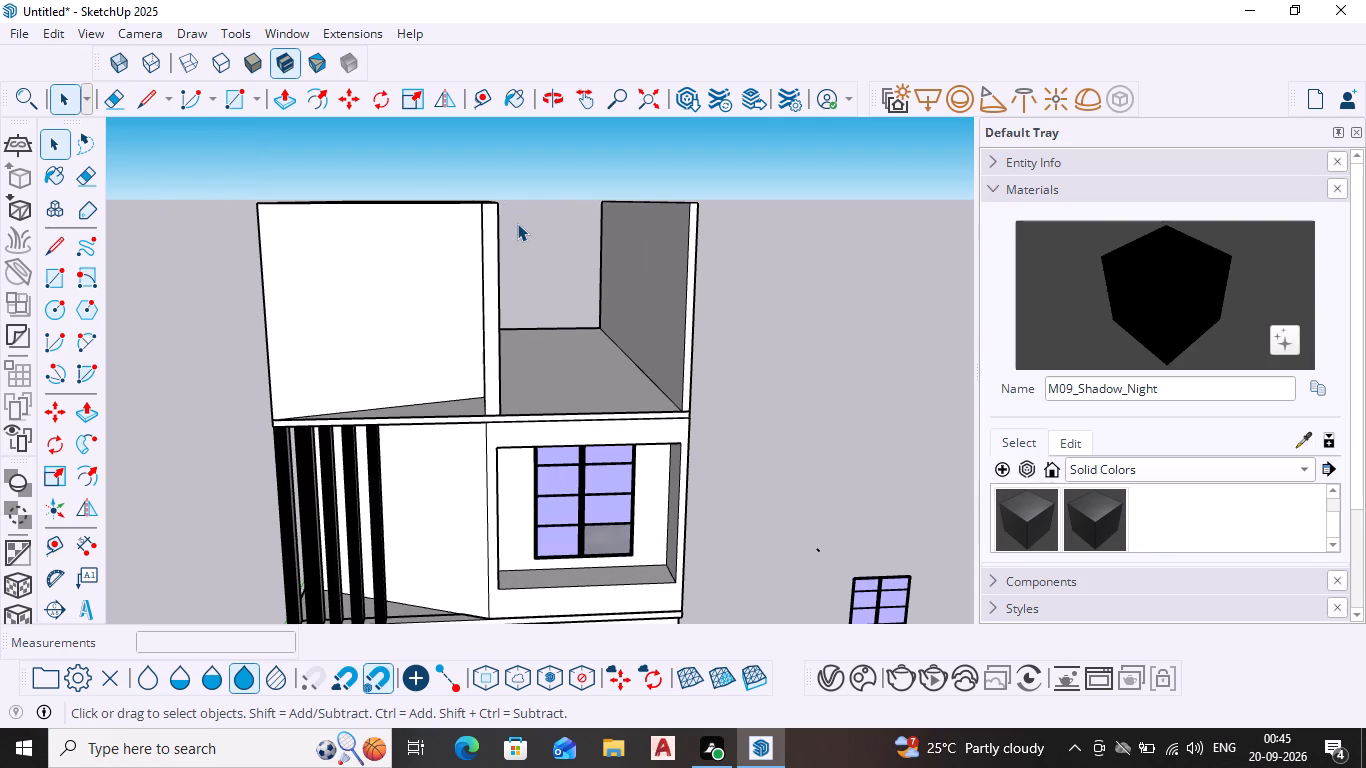
middle_click_drag(716, 258, 659, 353)
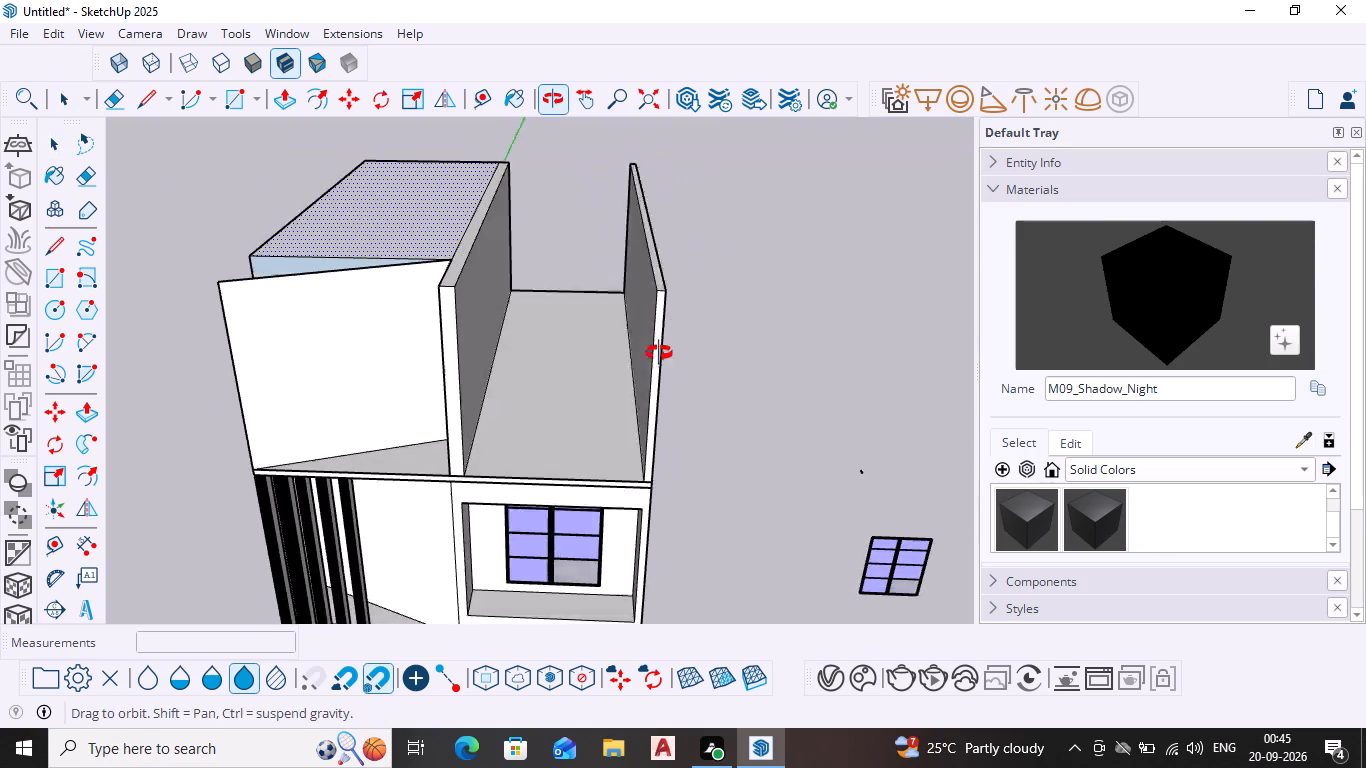
middle_click_drag(659, 353, 647, 374)
left_click(639, 313)
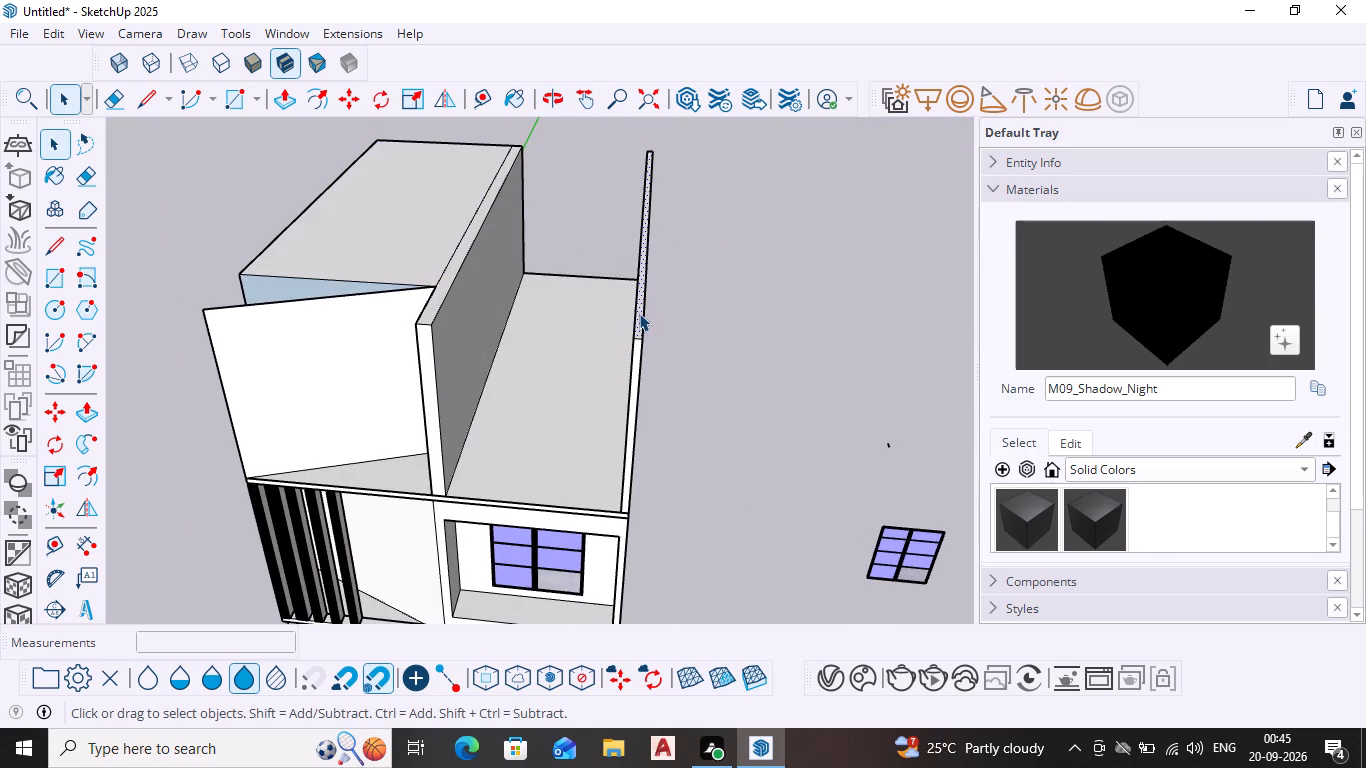
key("p")
key("Return")
left_click(635, 317)
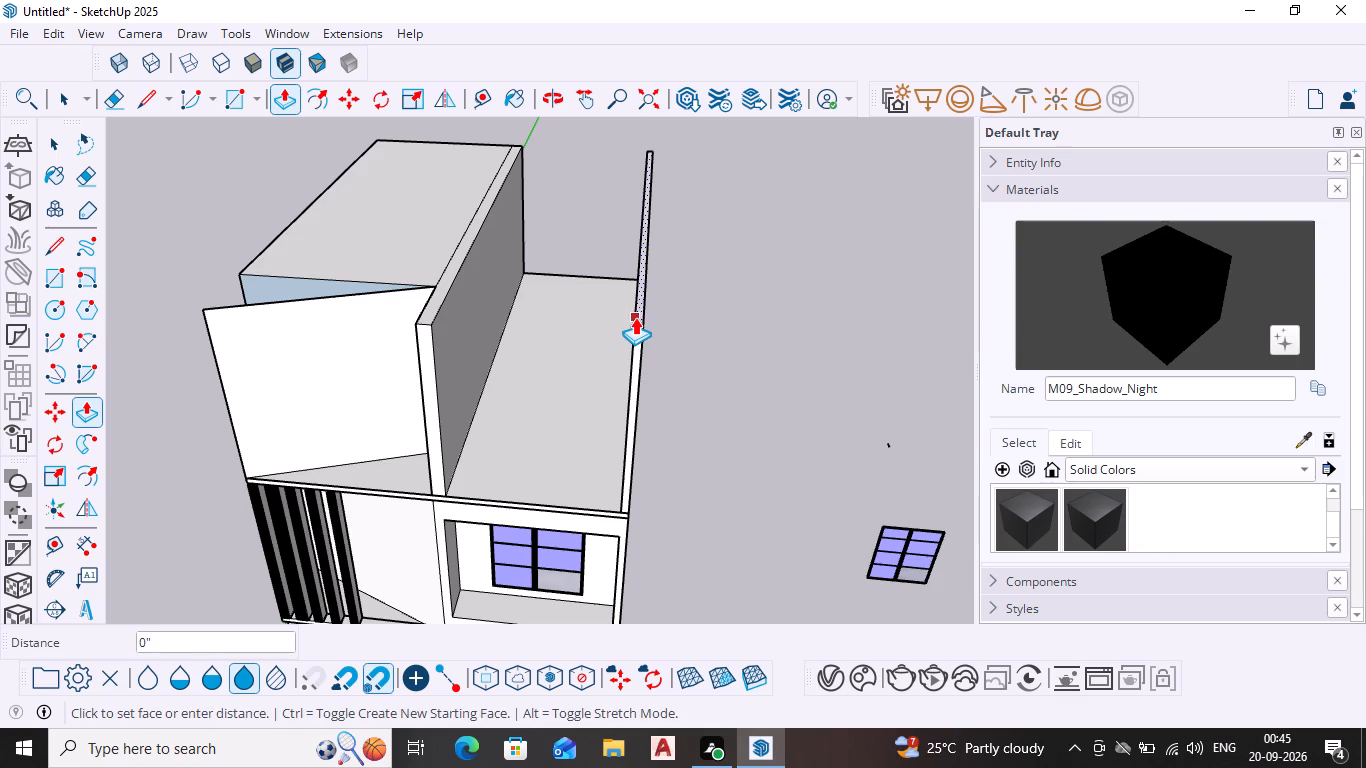
left_click(628, 386)
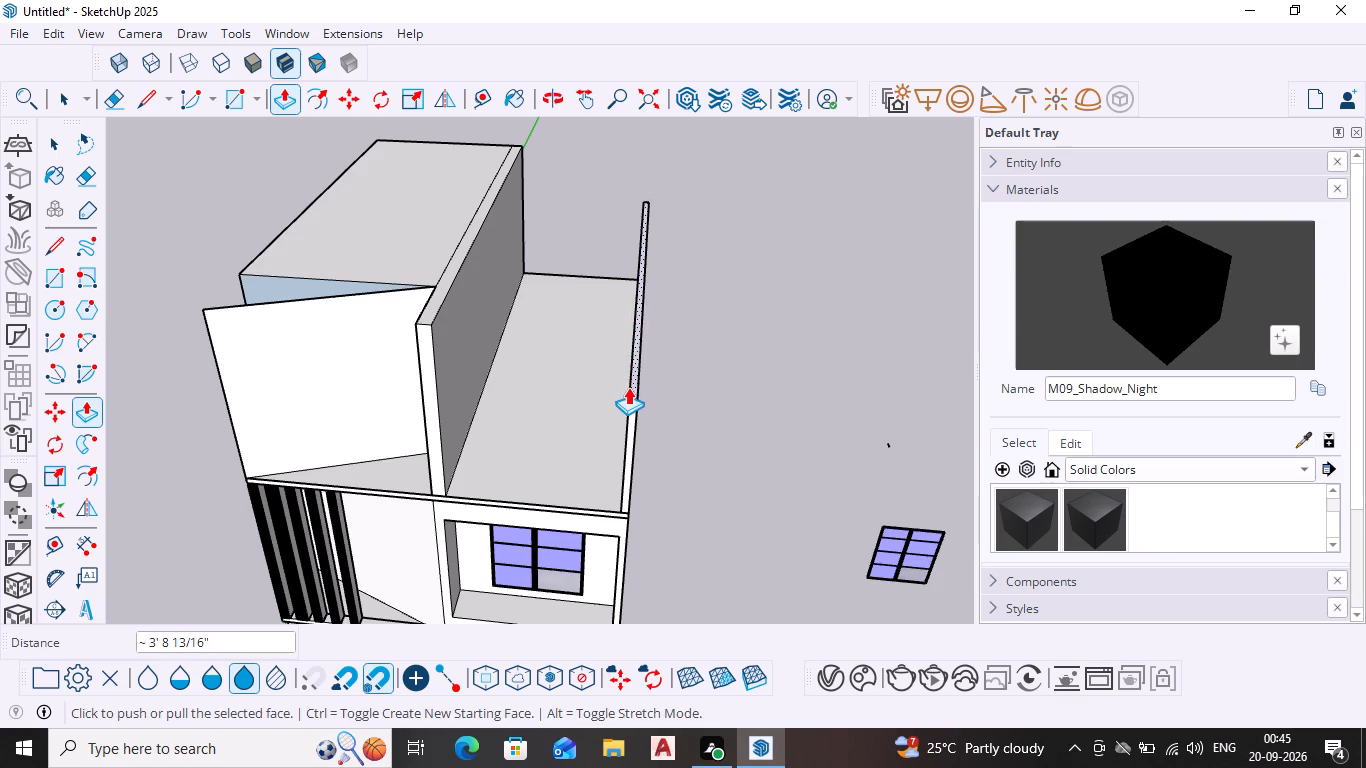
middle_click_drag(638, 400, 654, 240)
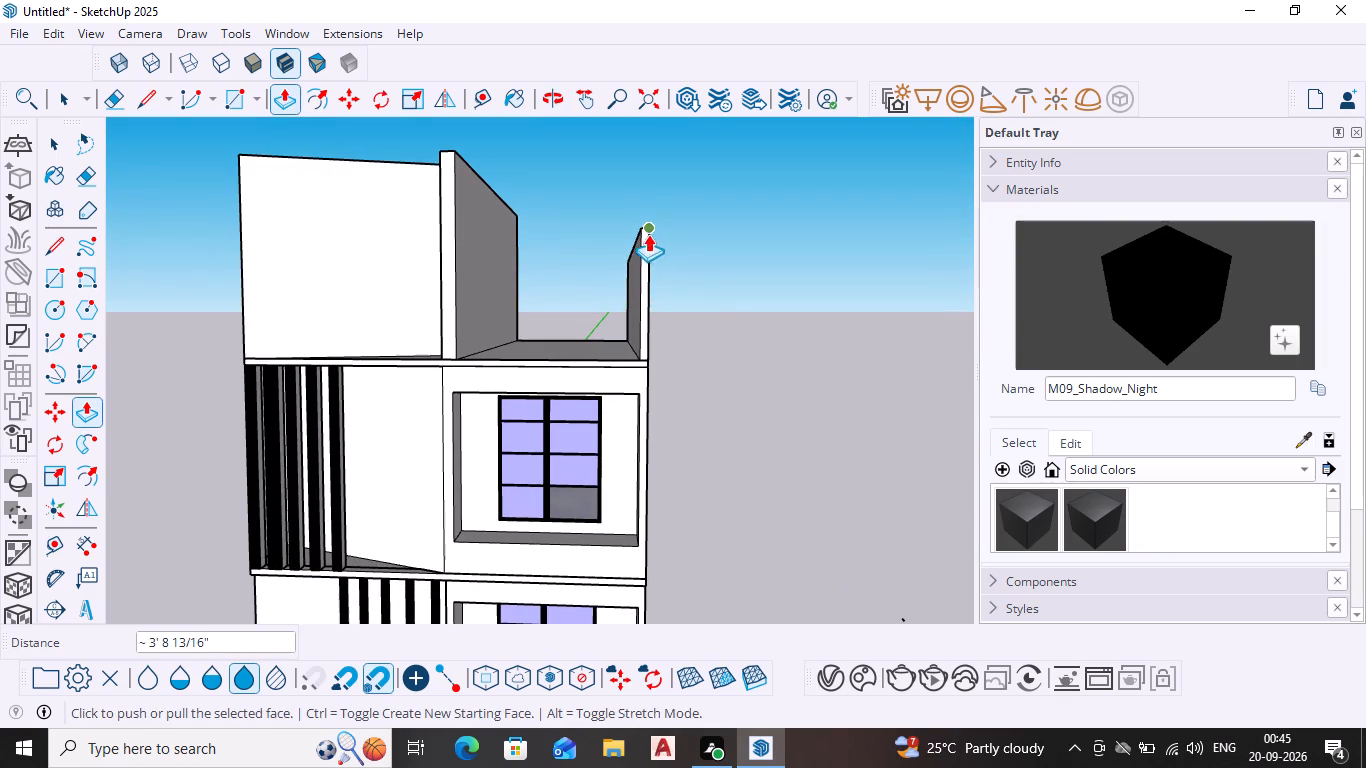
key("space")
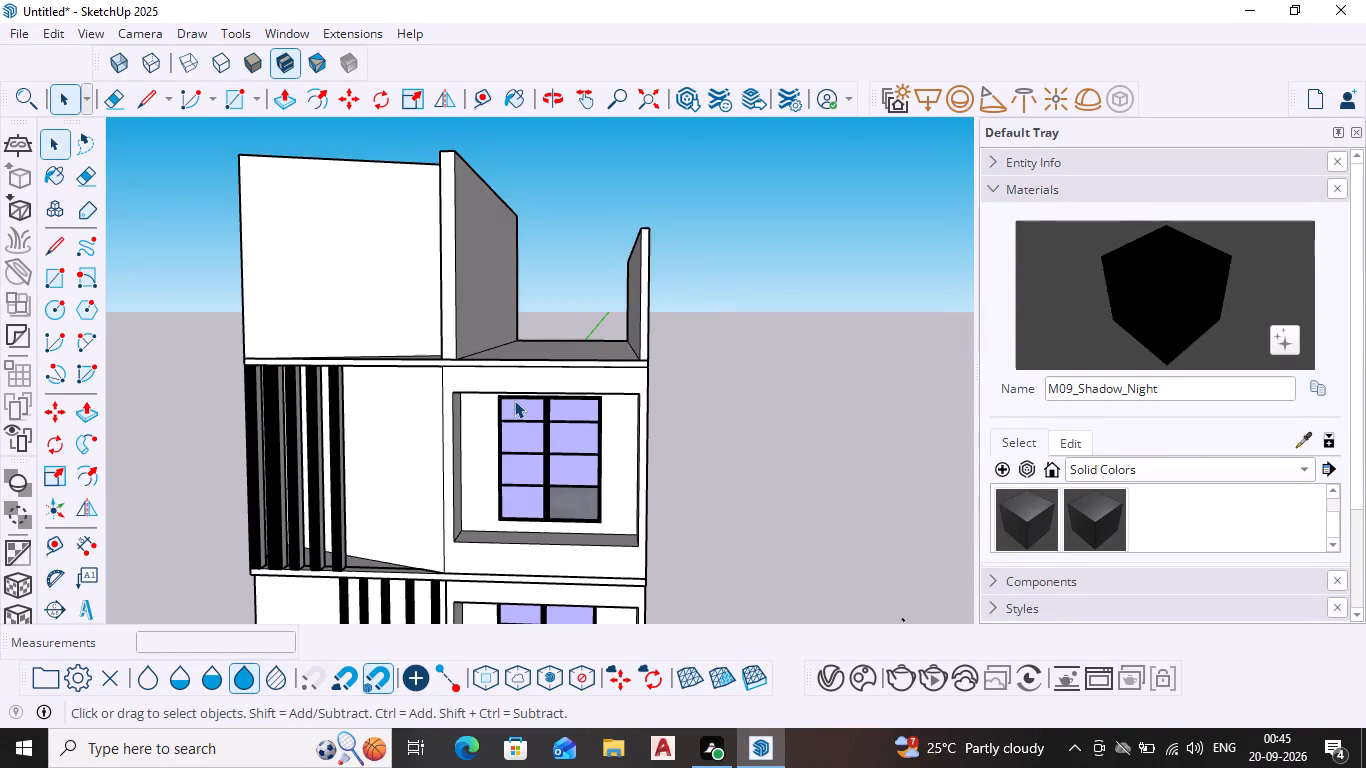
Draw a rectangle about 2' 7" by 8' 11" near the front of the roof slab, between the middle wall and the lowered side wall.
middle_click_drag(538, 427, 576, 553)
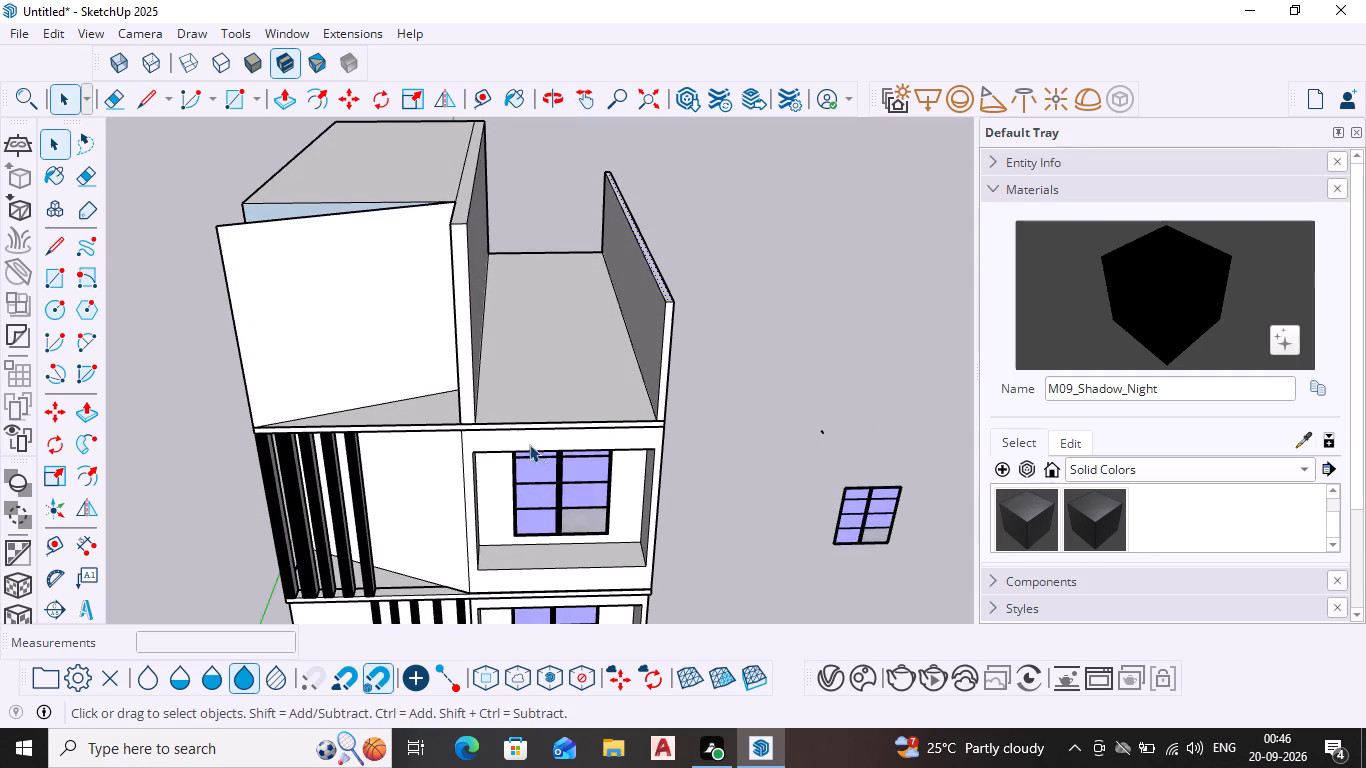
left_click(47, 272)
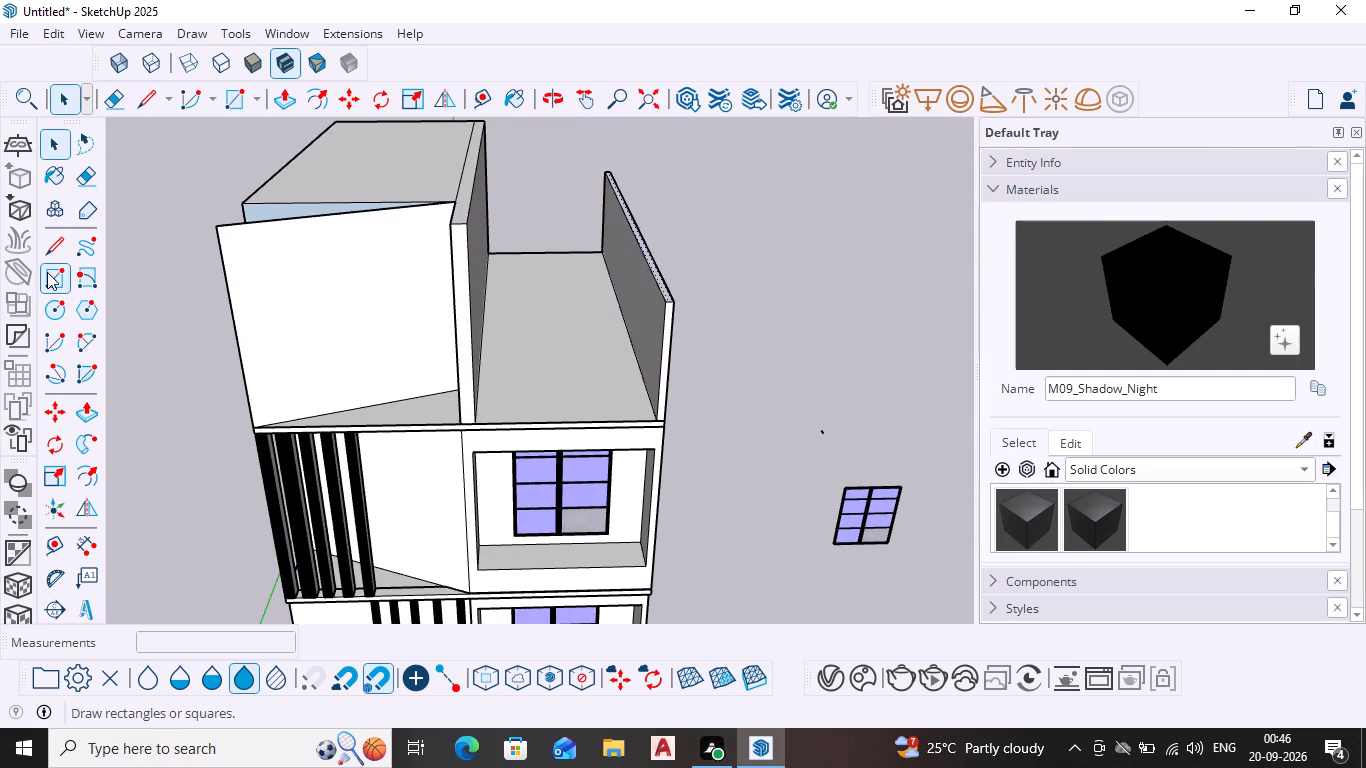
middle_click_drag(496, 373, 497, 433)
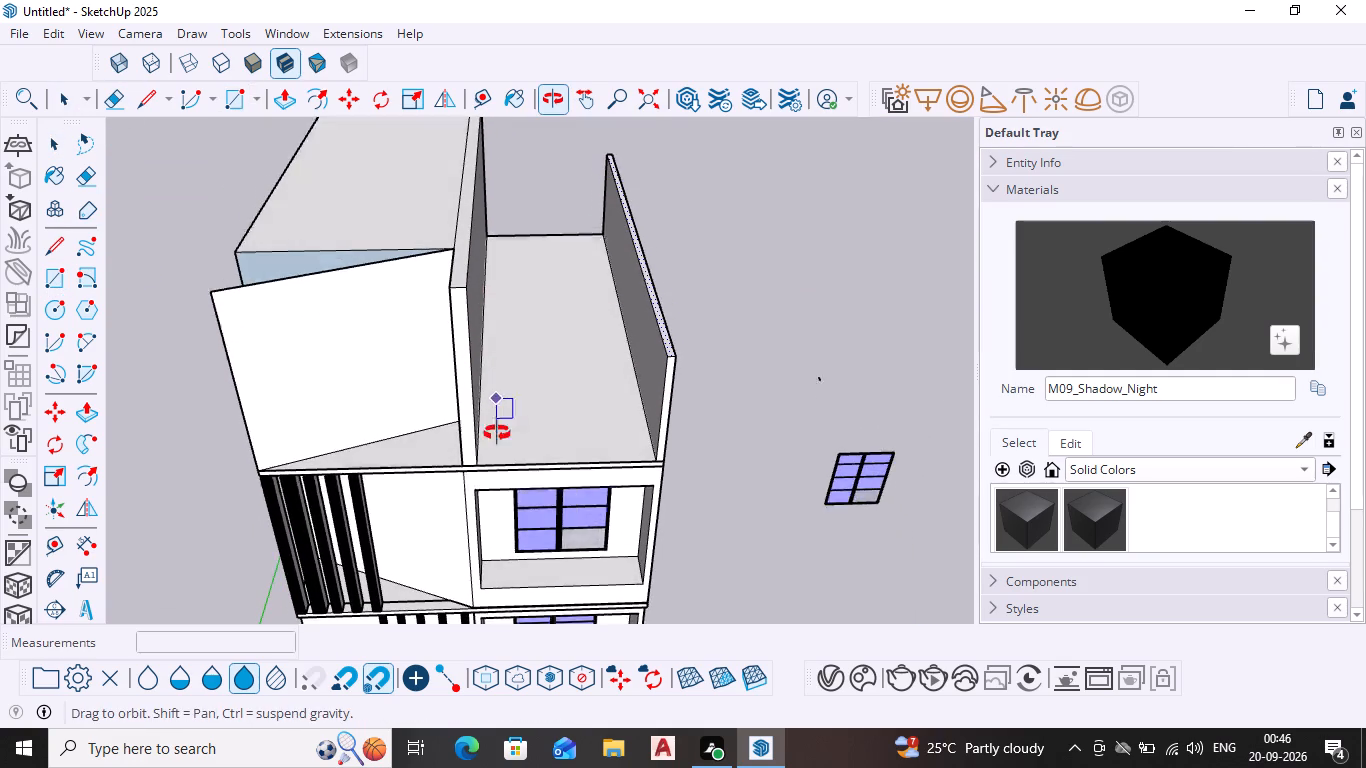
middle_click_drag(497, 433, 497, 451)
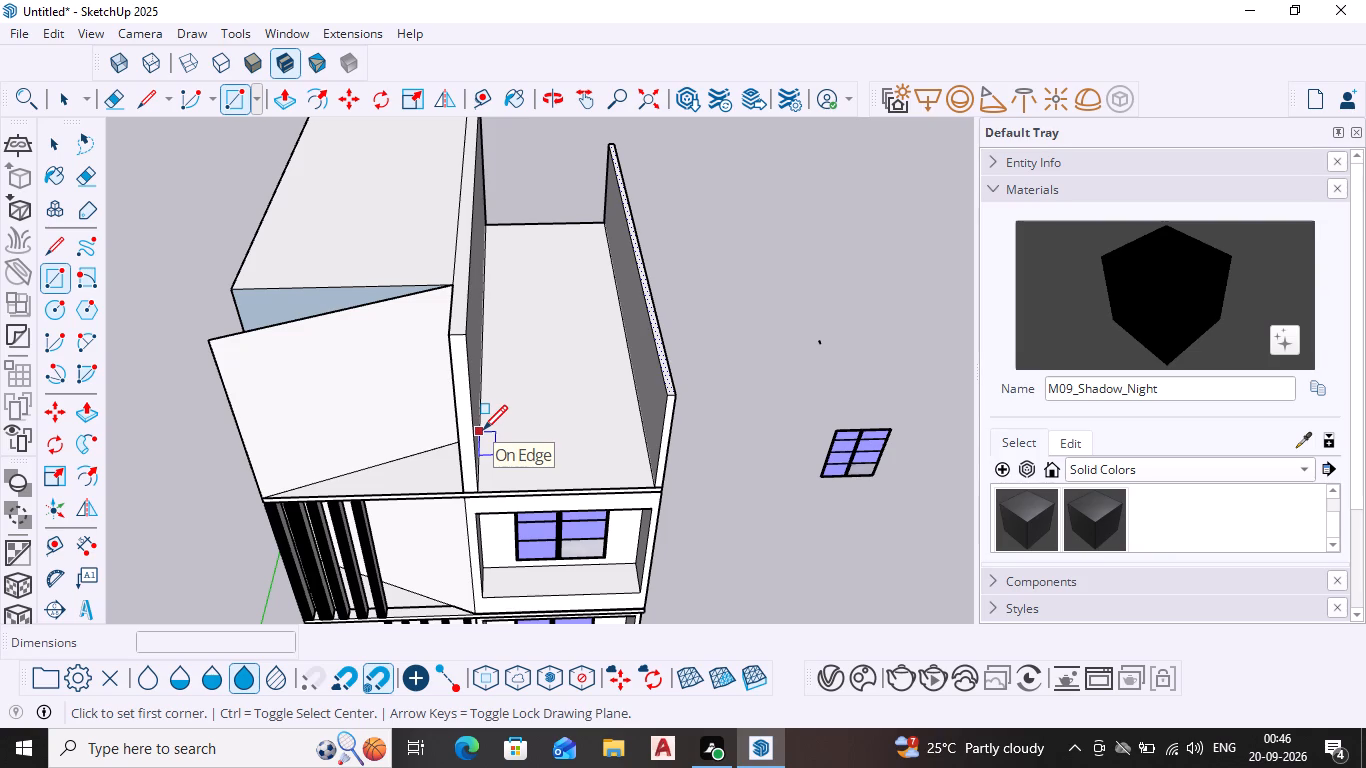
left_click(480, 426)
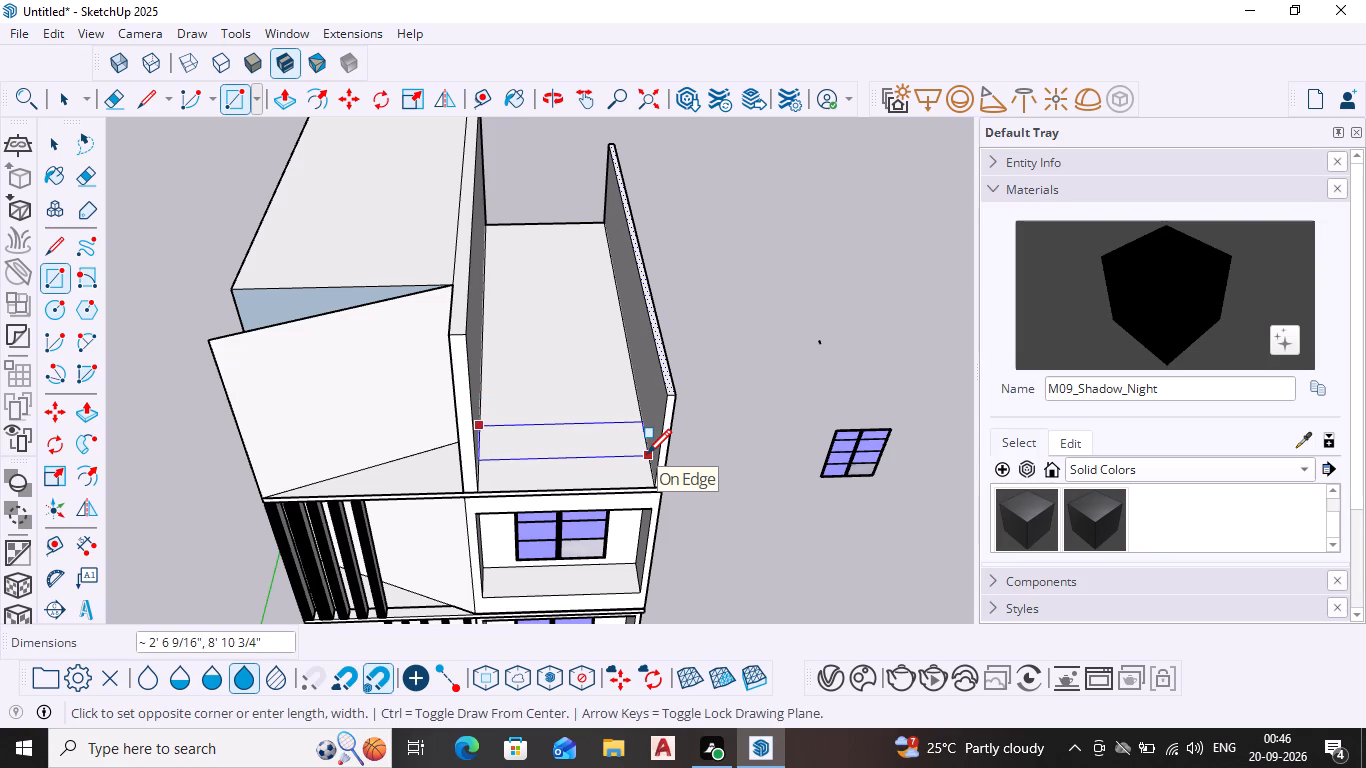
left_click(647, 456)
key("space")
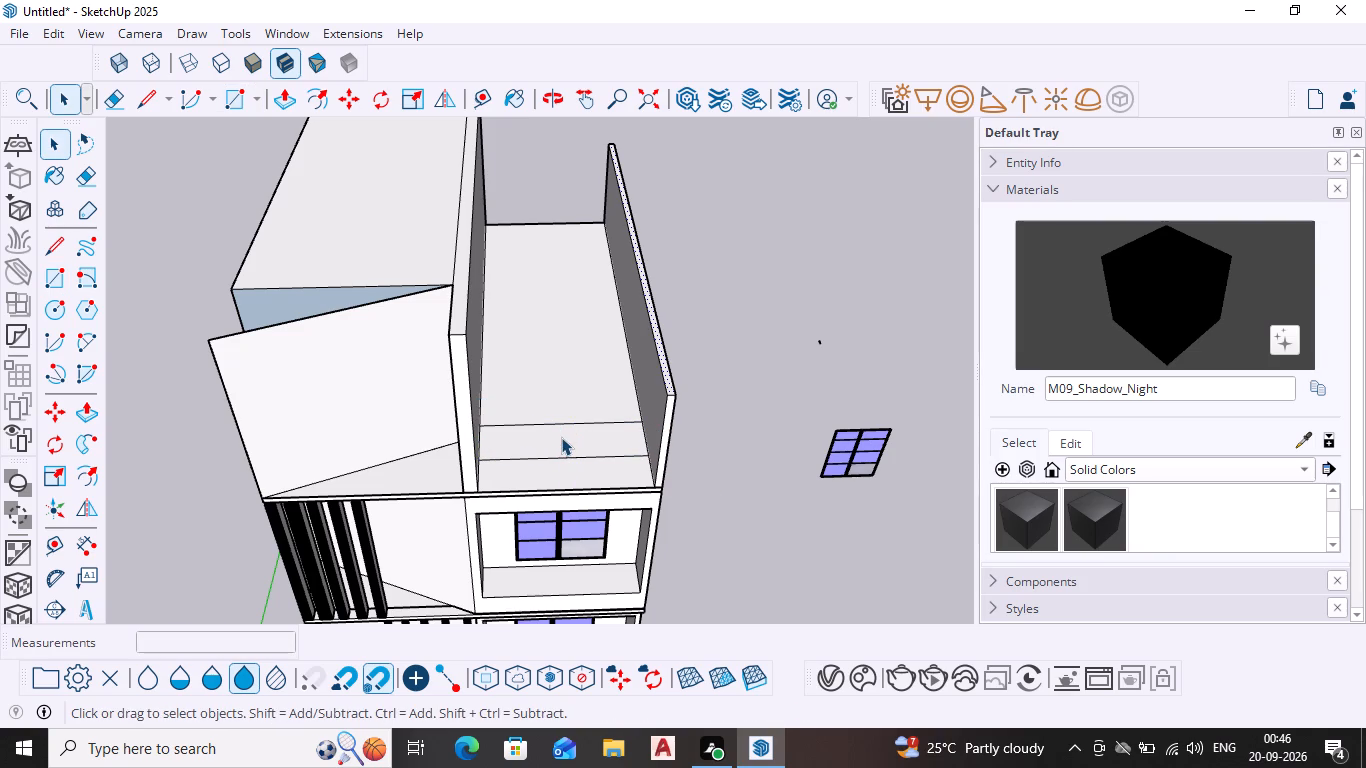
Push/Pull the rectangle between the middle wall and the lowered side wall up about 1' 10".
left_click(561, 437)
key("p")
key("Return")
left_click(559, 424)
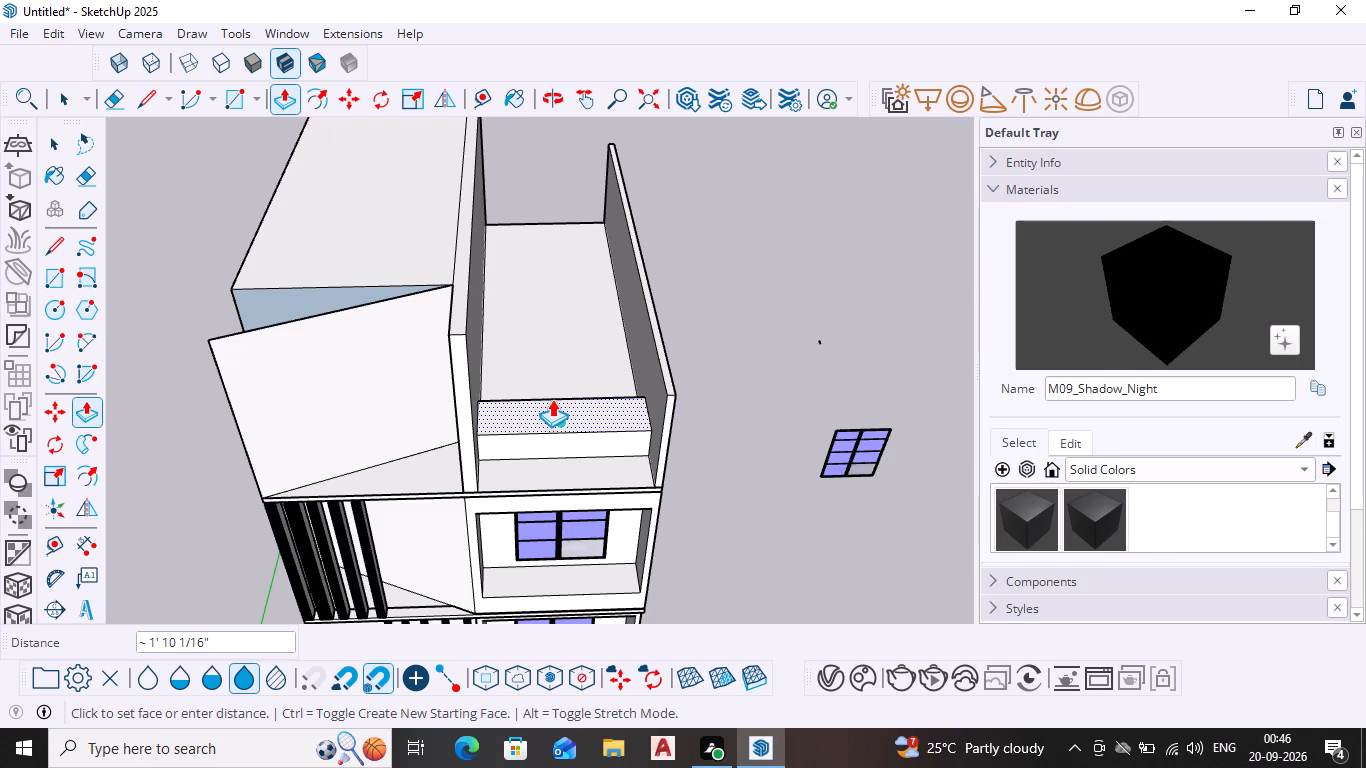
left_click(552, 399)
middle_click_drag(606, 458, 589, 270)
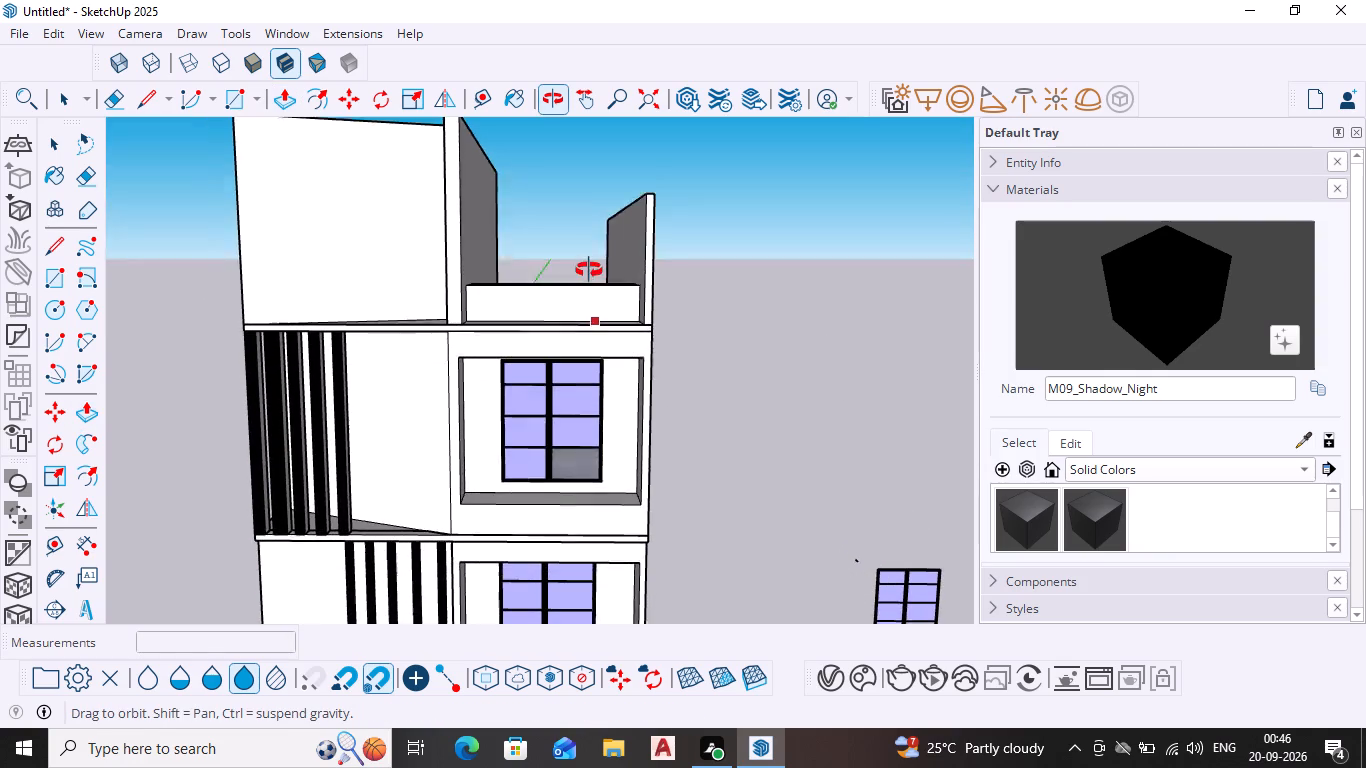
Push/Pull the top face of the lowered outer side wall slightly further down.
middle_click_drag(589, 270, 589, 267)
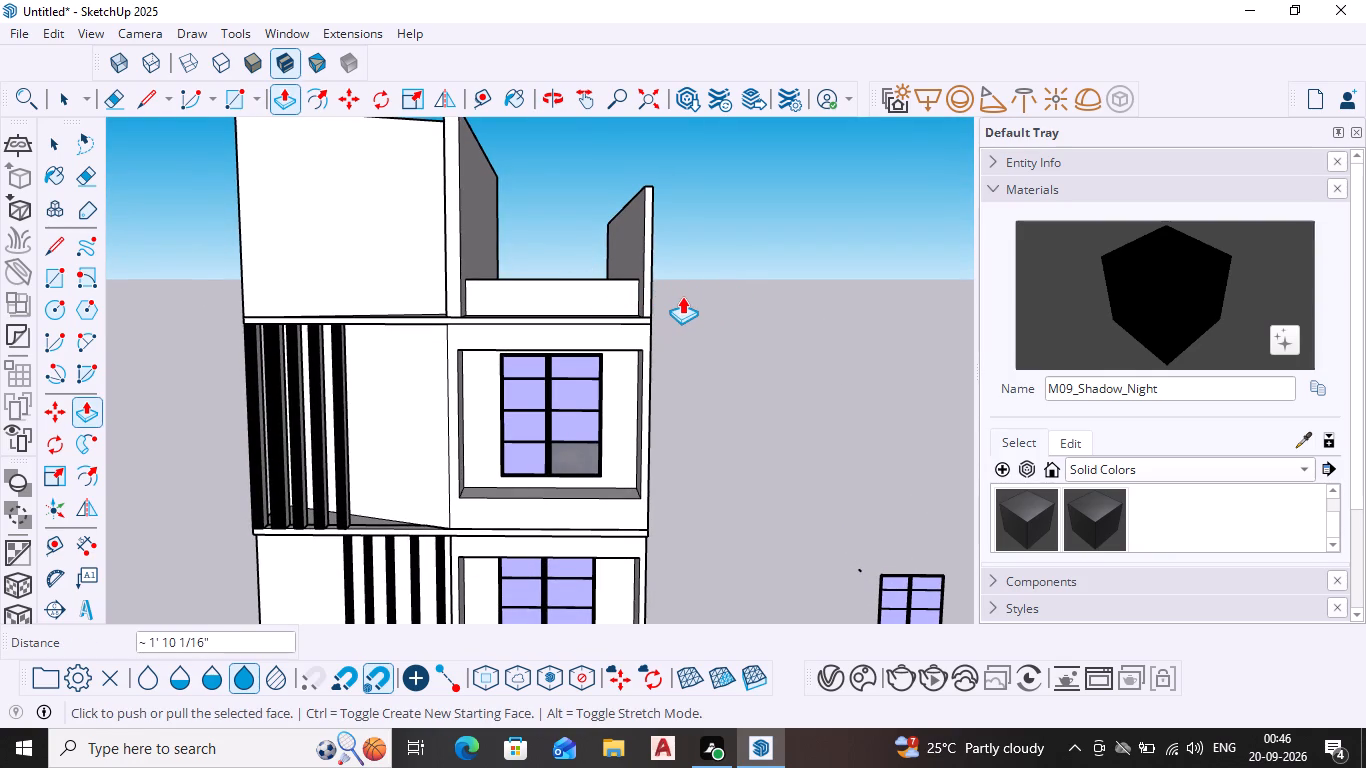
key("space")
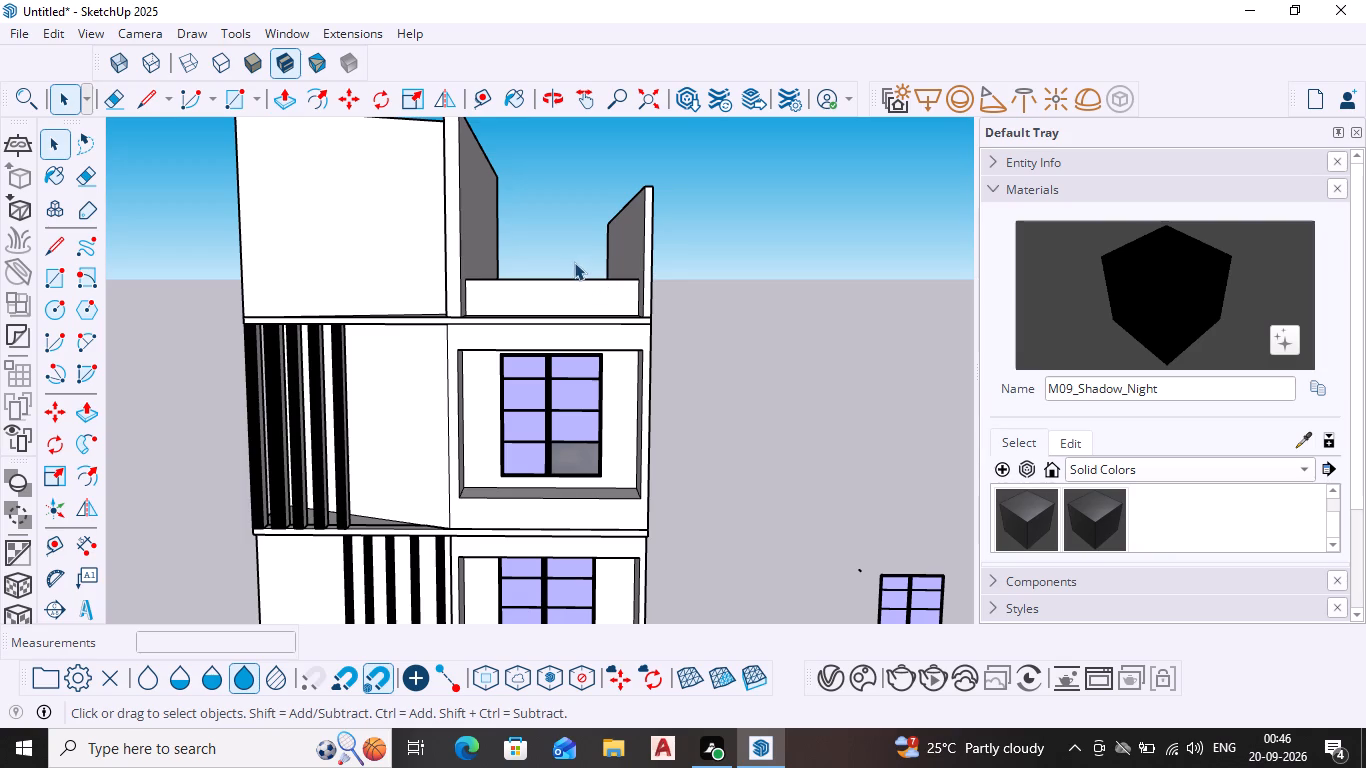
middle_click_drag(586, 244, 588, 293)
scroll(640, 264, "down", 1)
middle_click_drag(640, 258, 614, 343, "shift")
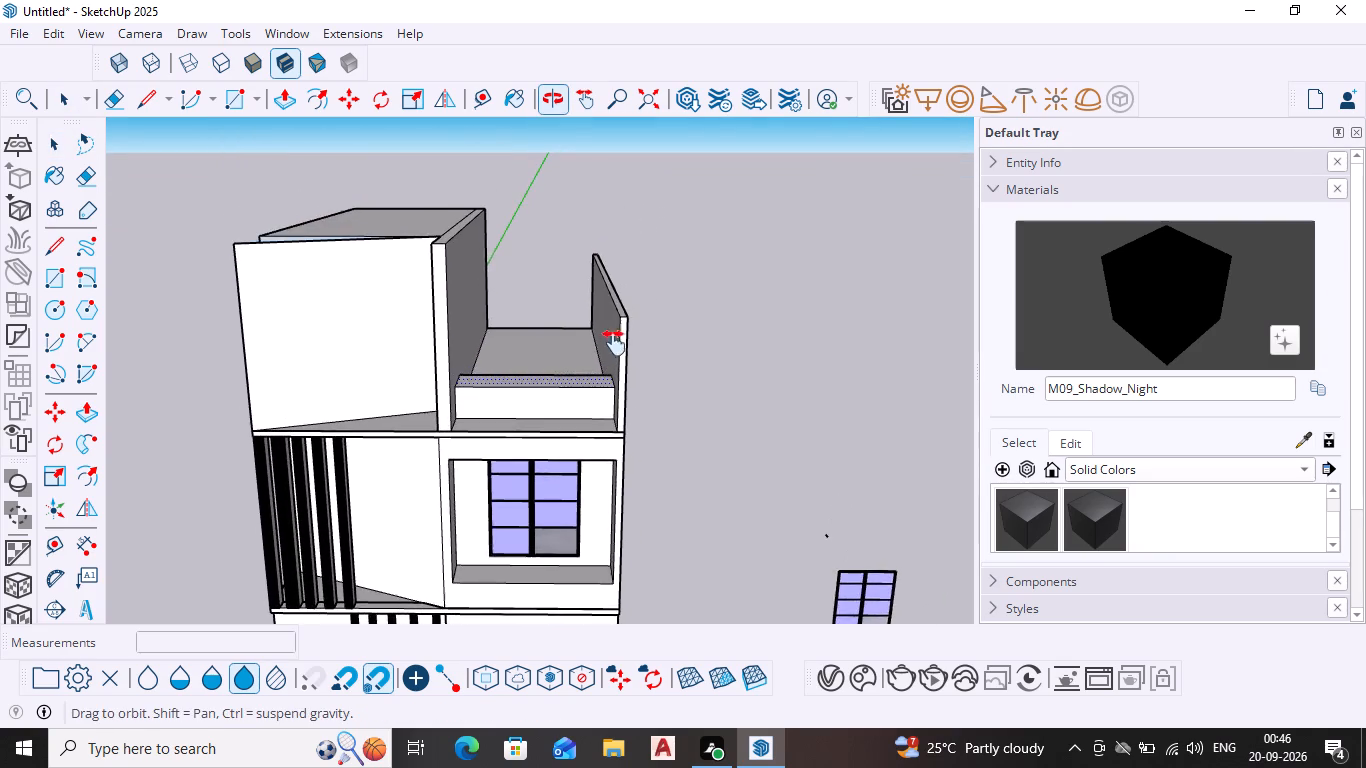
middle_click_drag(614, 343, 614, 342, "shift")
scroll(631, 300, "up", 3)
middle_click_drag(619, 298, 616, 357)
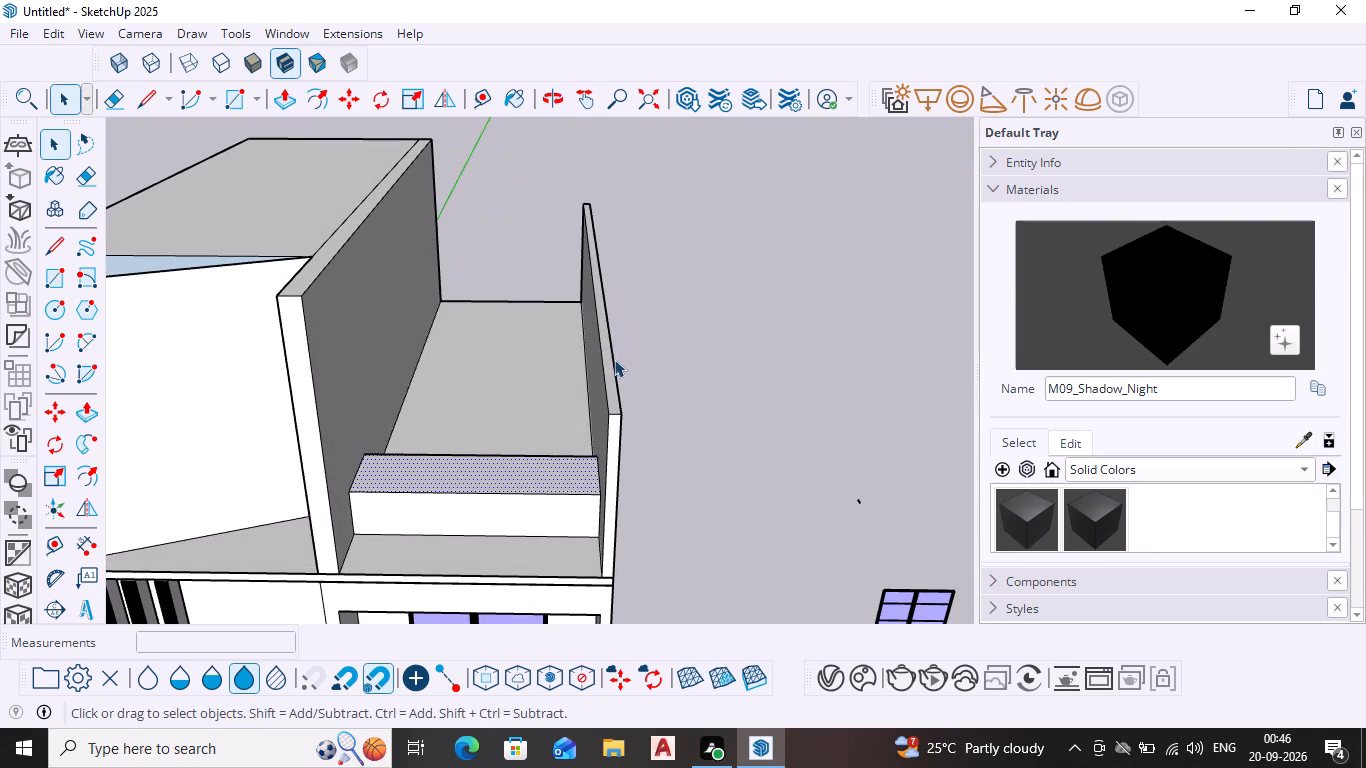
left_click(607, 373)
left_click(609, 372)
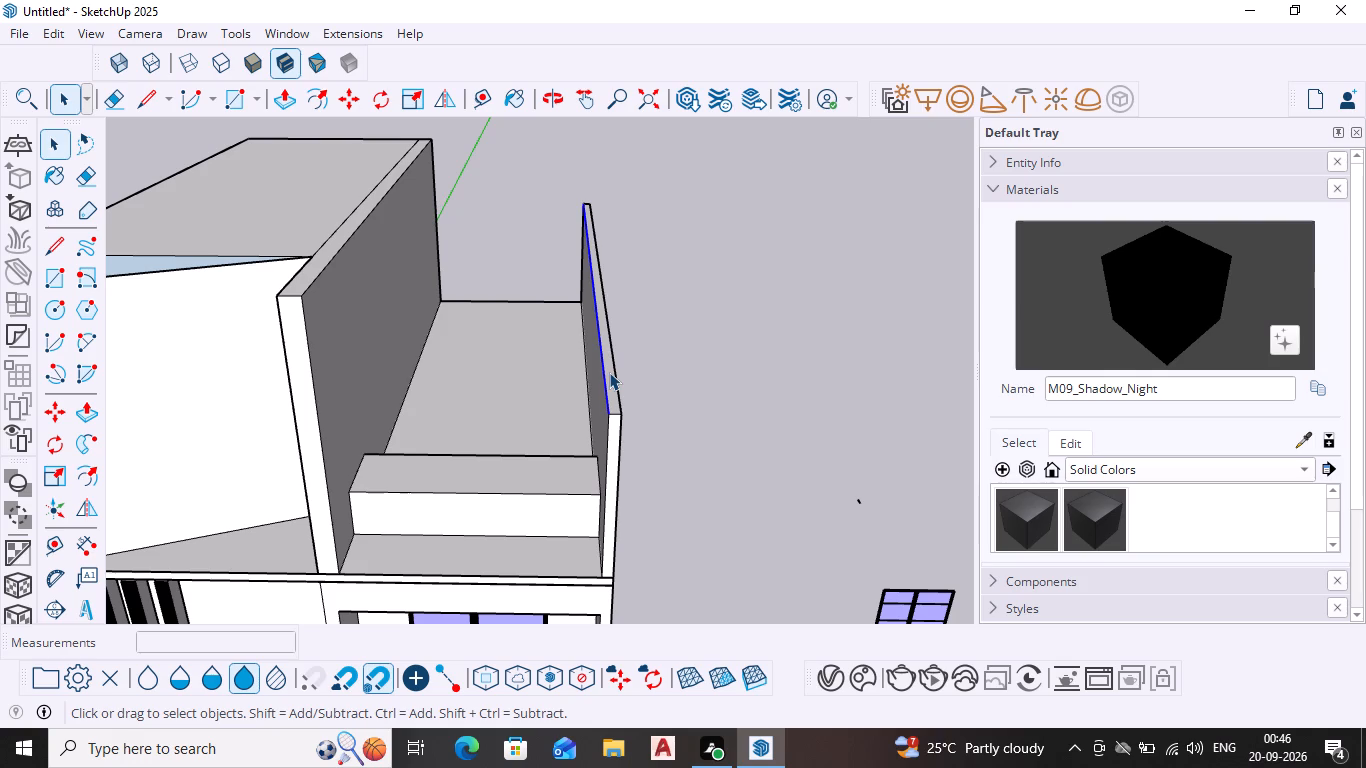
key("p")
key("Return")
left_click(610, 368)
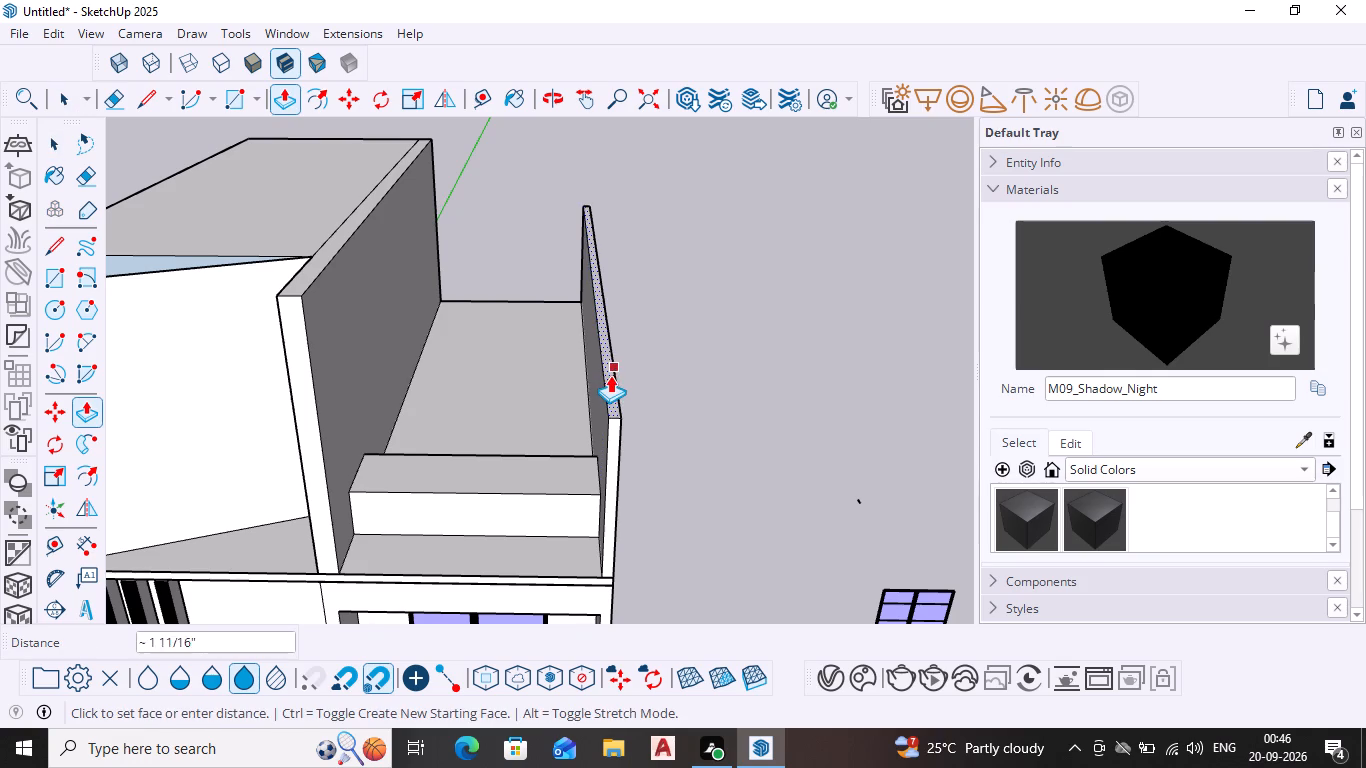
left_click(611, 392)
key("Escape")
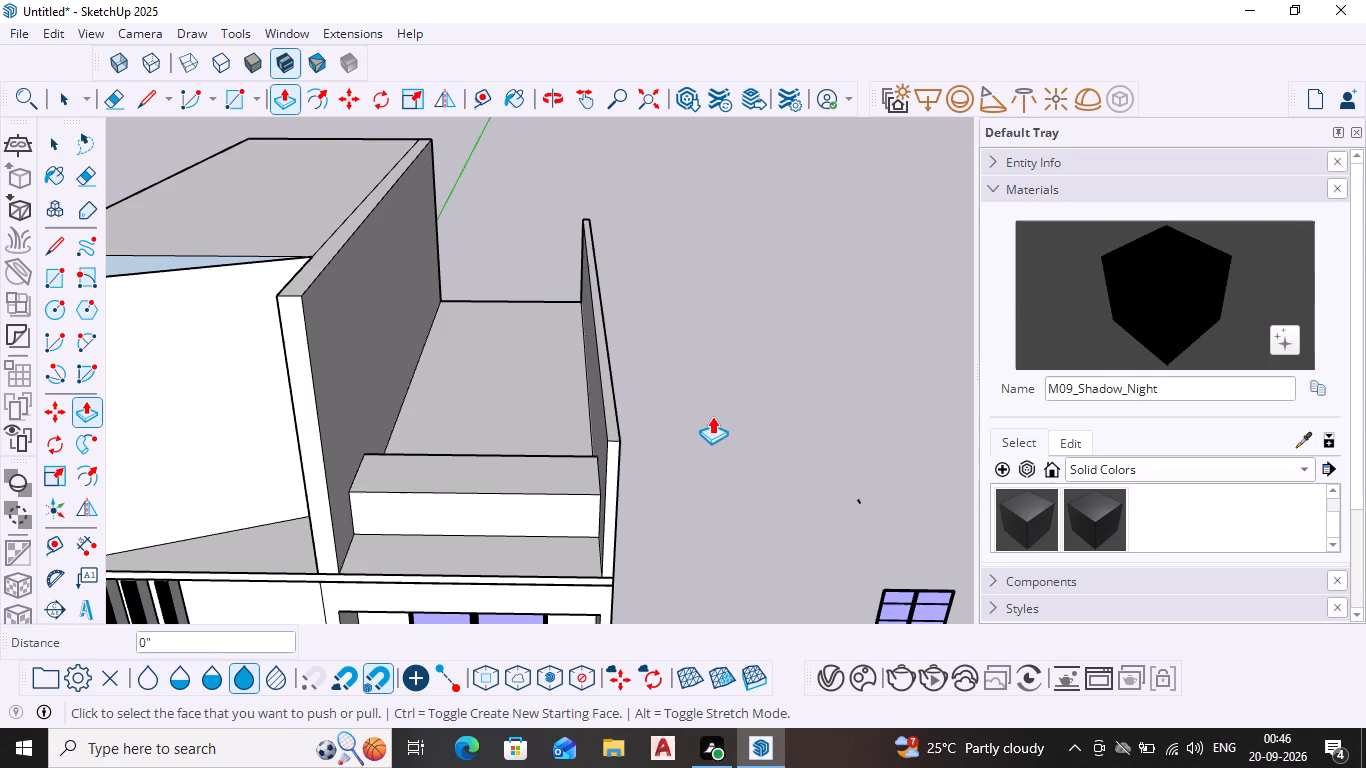
middle_click_drag(712, 413, 734, 328)
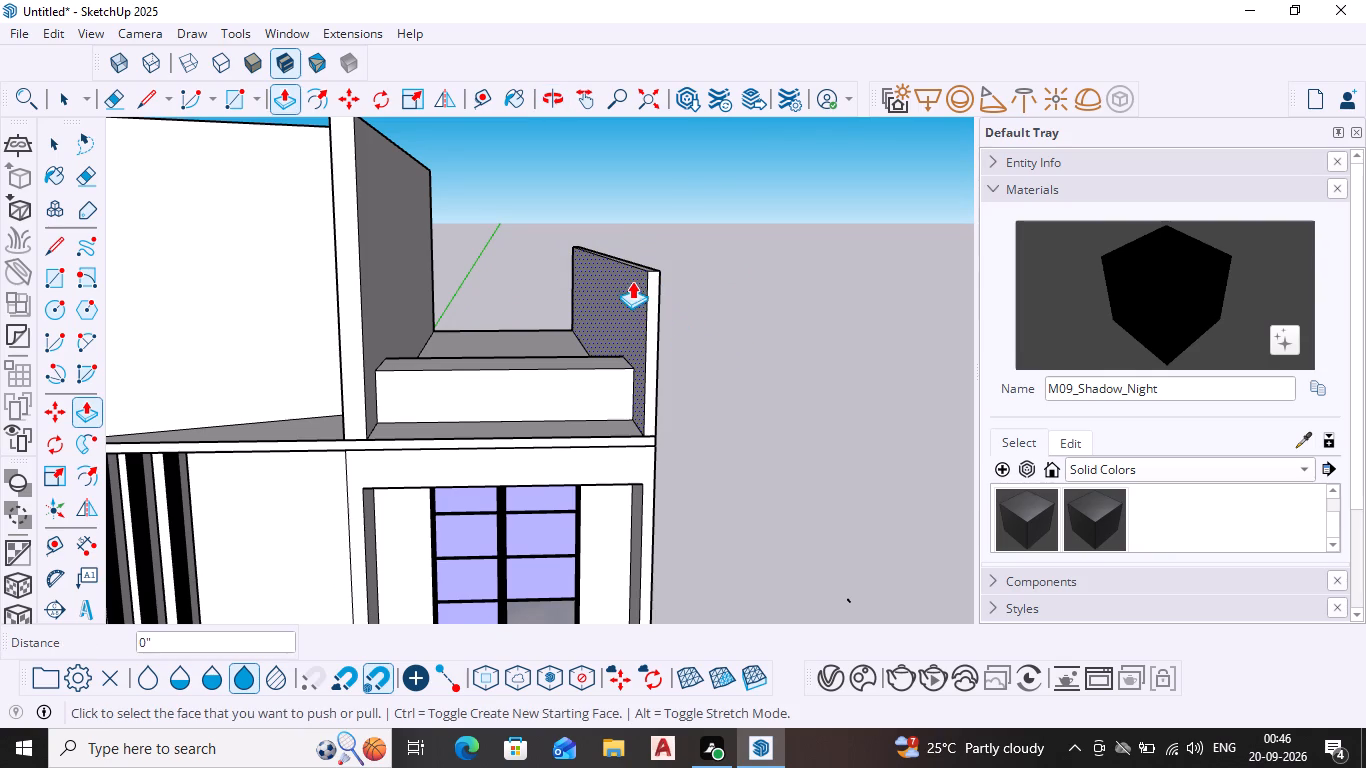
scroll(473, 294, "down", 3)
key("space")
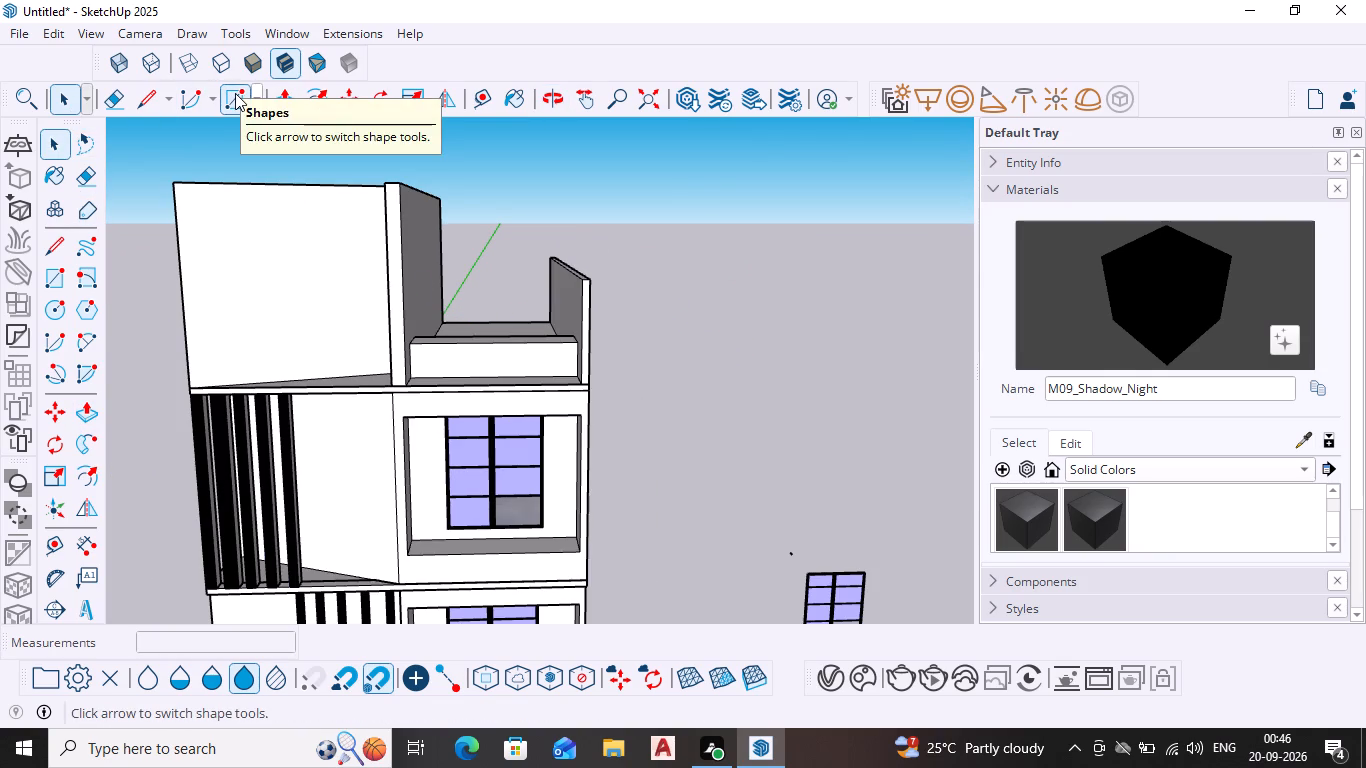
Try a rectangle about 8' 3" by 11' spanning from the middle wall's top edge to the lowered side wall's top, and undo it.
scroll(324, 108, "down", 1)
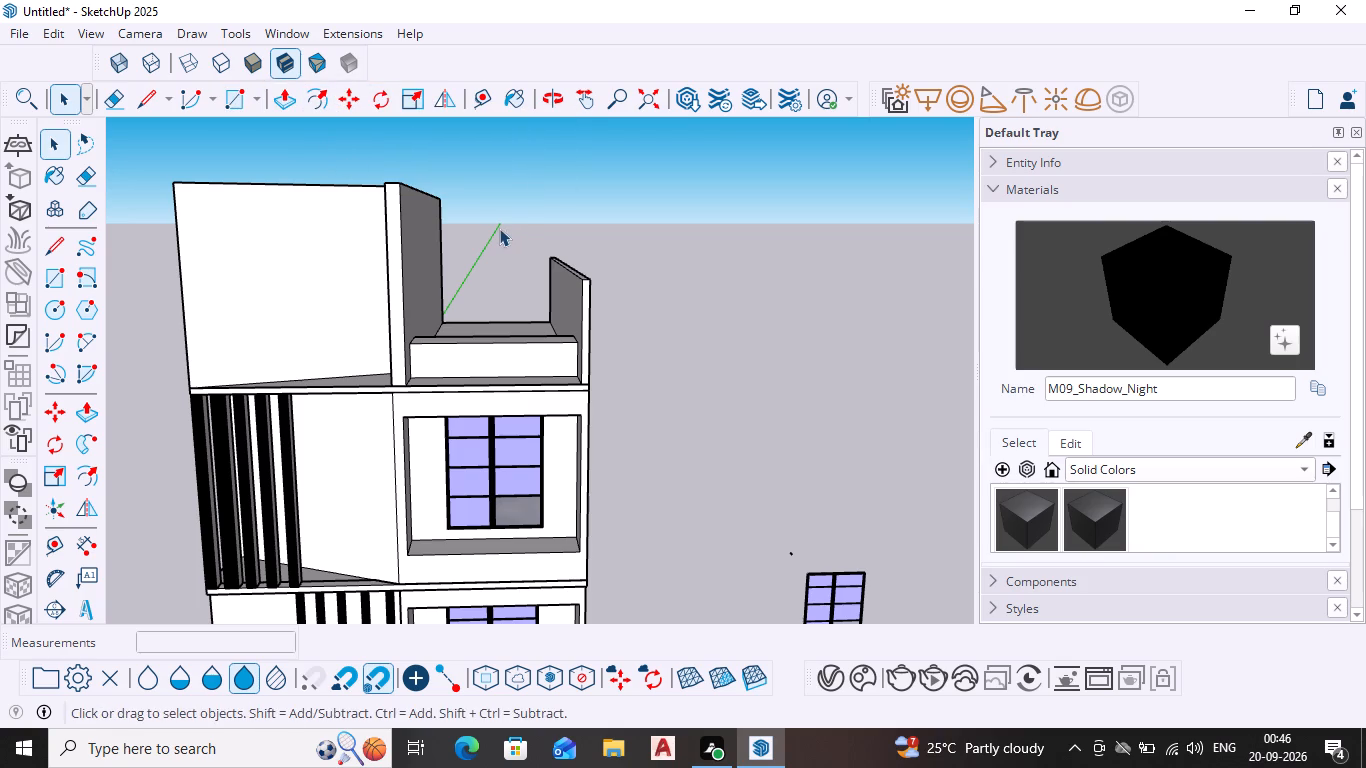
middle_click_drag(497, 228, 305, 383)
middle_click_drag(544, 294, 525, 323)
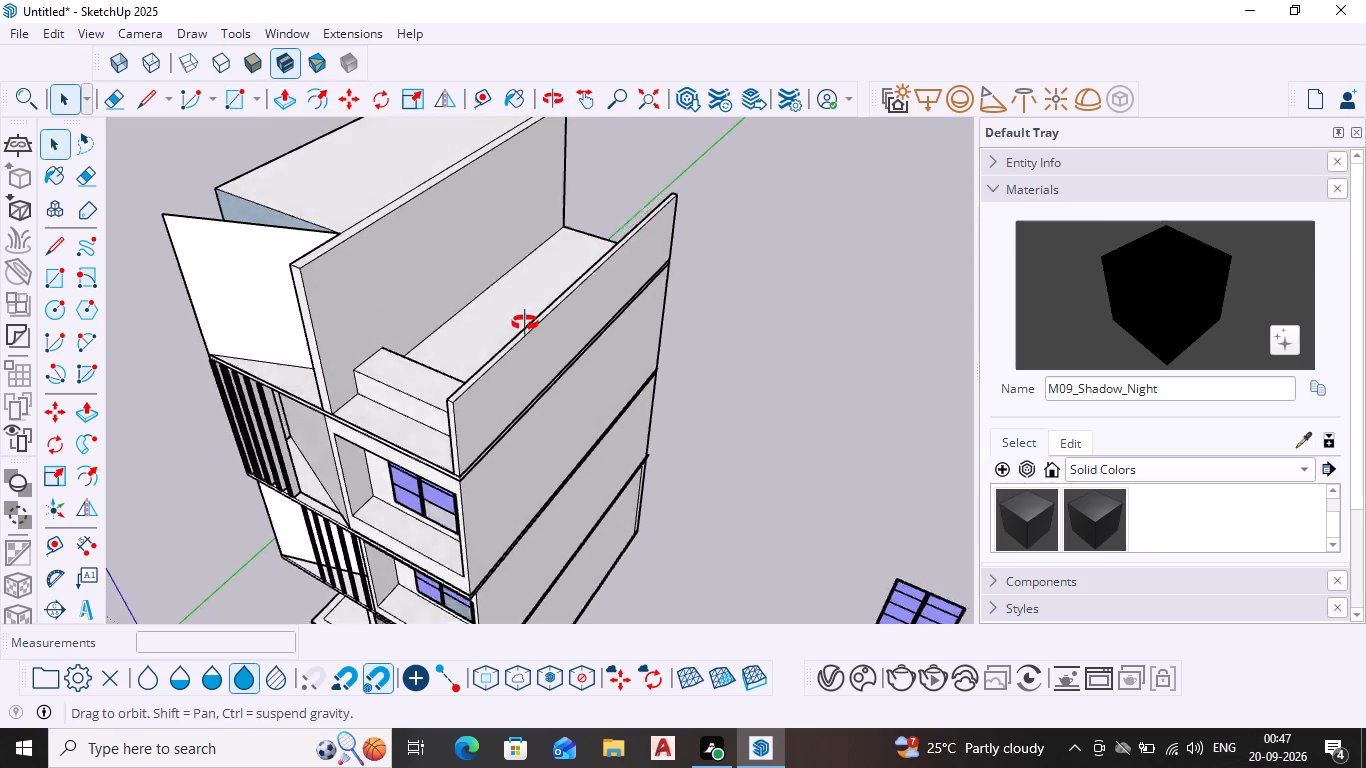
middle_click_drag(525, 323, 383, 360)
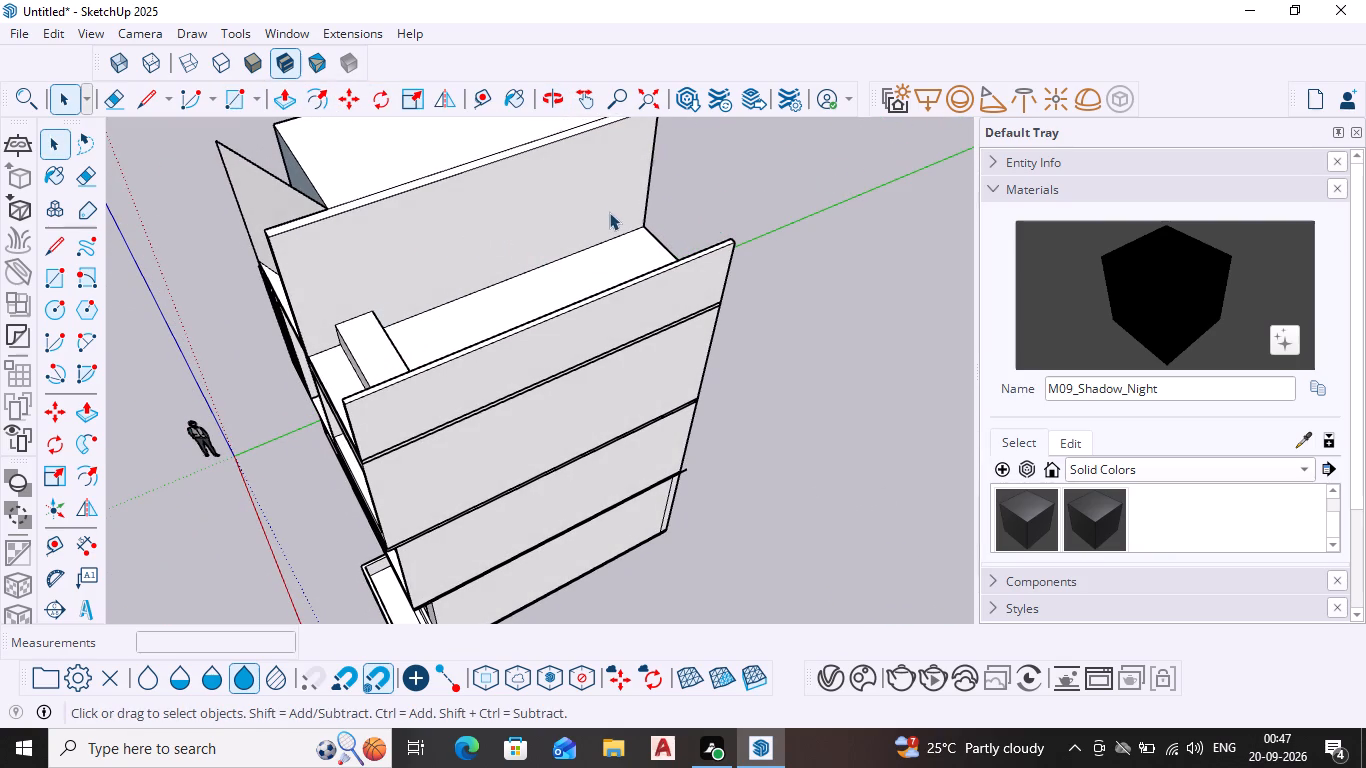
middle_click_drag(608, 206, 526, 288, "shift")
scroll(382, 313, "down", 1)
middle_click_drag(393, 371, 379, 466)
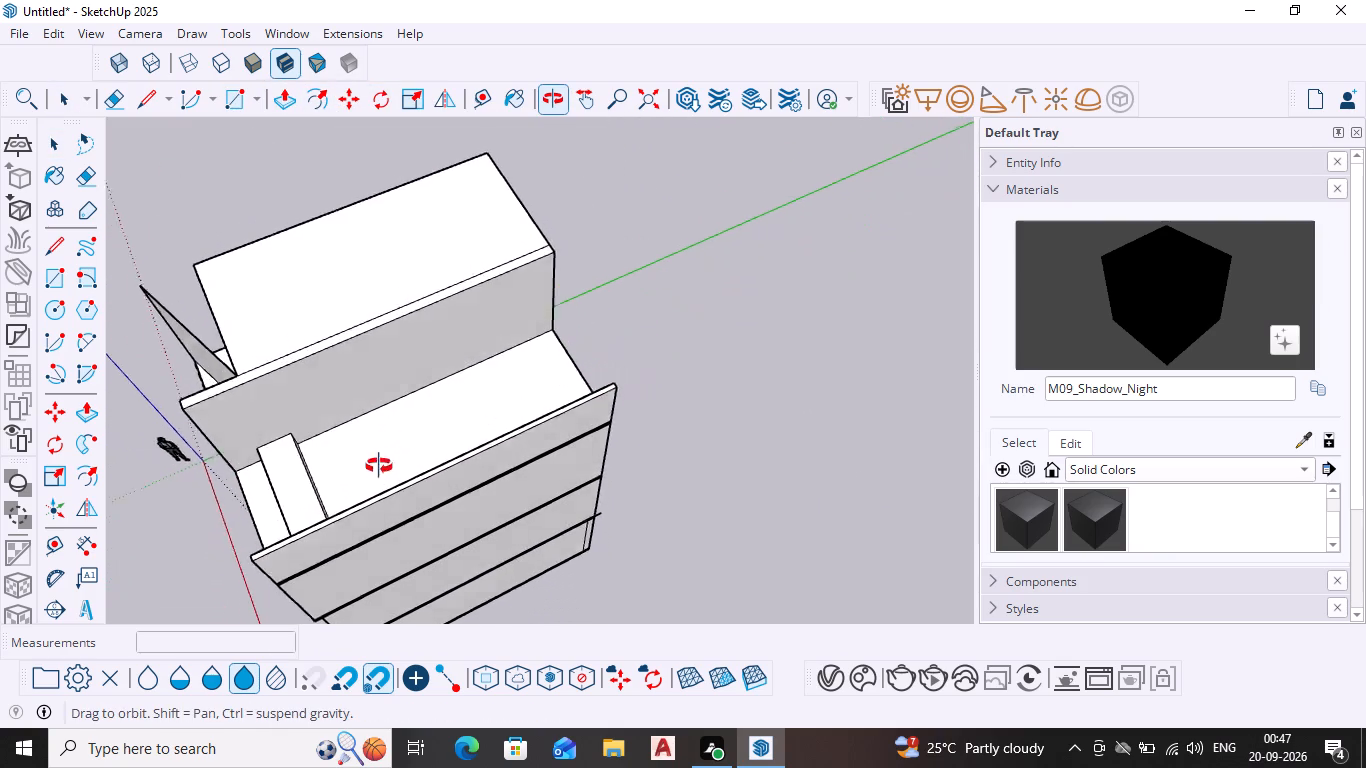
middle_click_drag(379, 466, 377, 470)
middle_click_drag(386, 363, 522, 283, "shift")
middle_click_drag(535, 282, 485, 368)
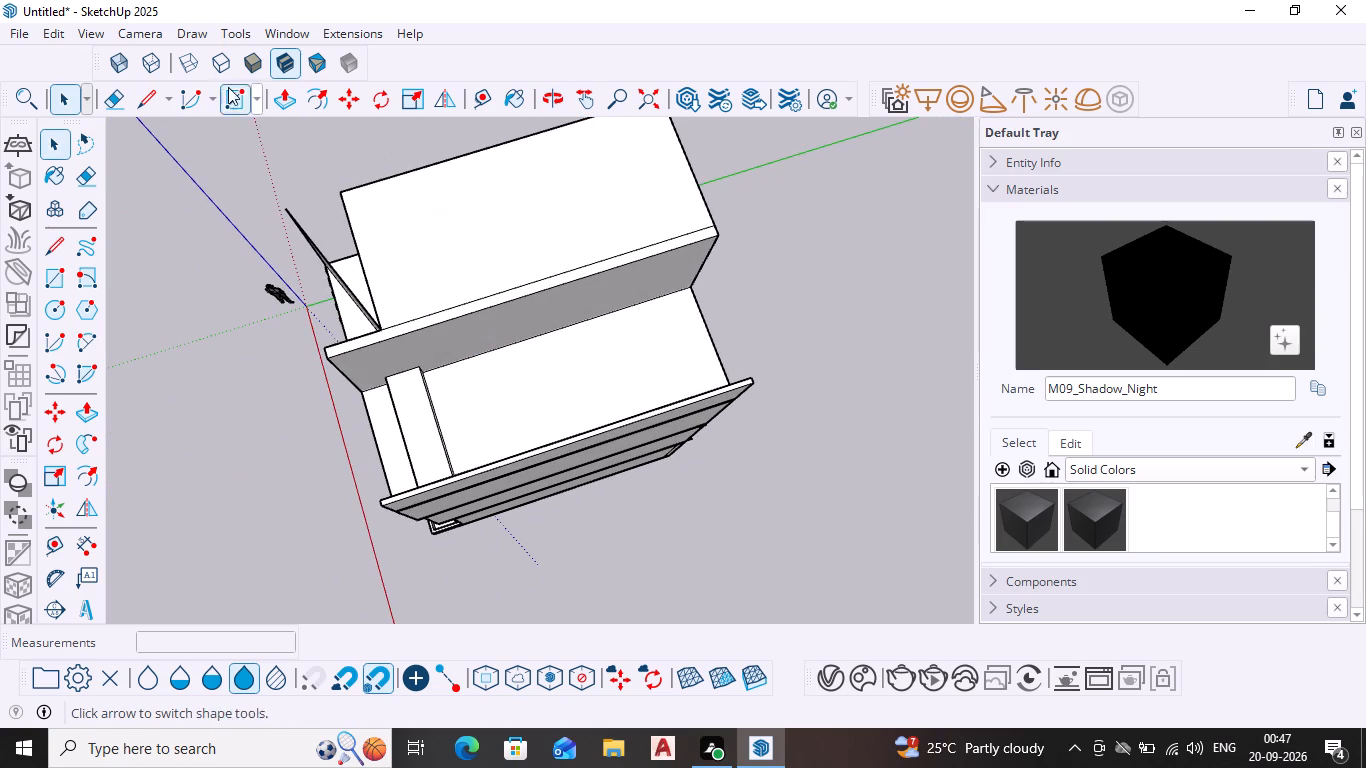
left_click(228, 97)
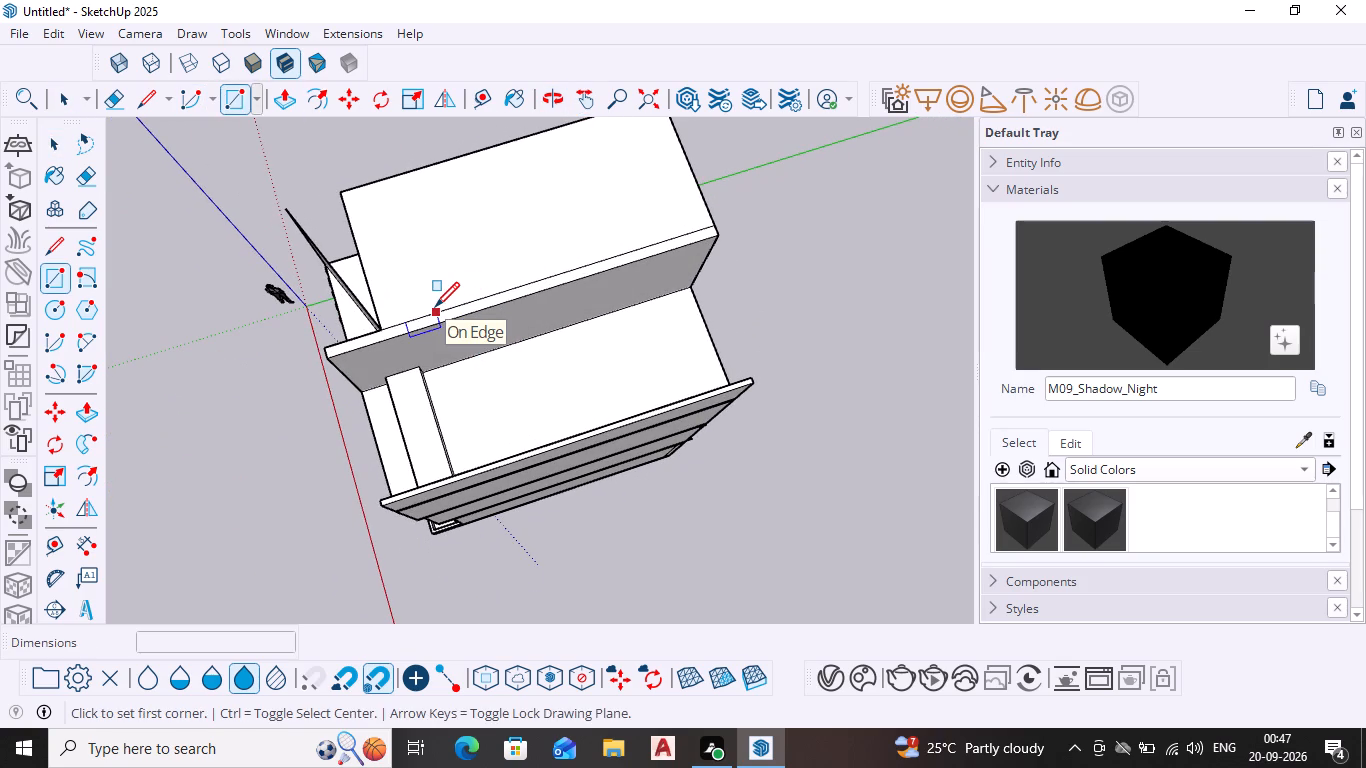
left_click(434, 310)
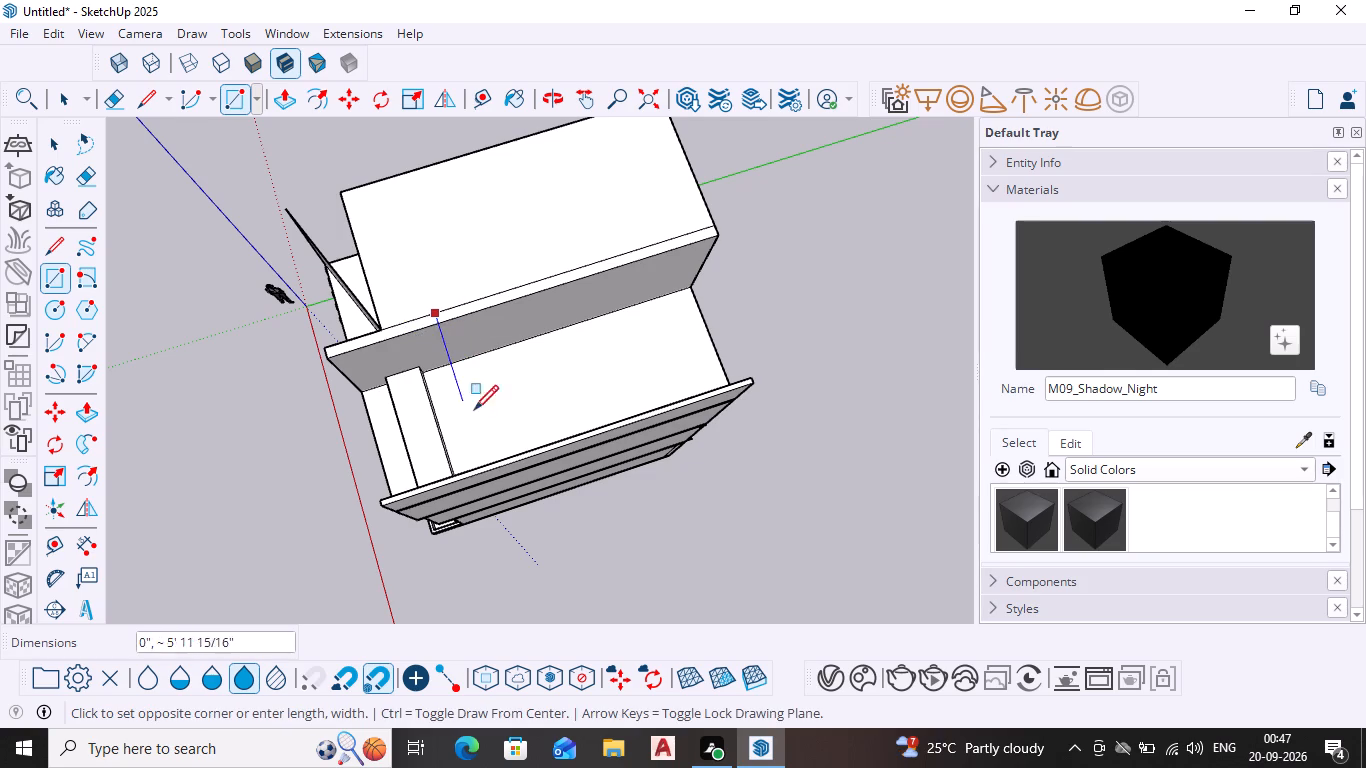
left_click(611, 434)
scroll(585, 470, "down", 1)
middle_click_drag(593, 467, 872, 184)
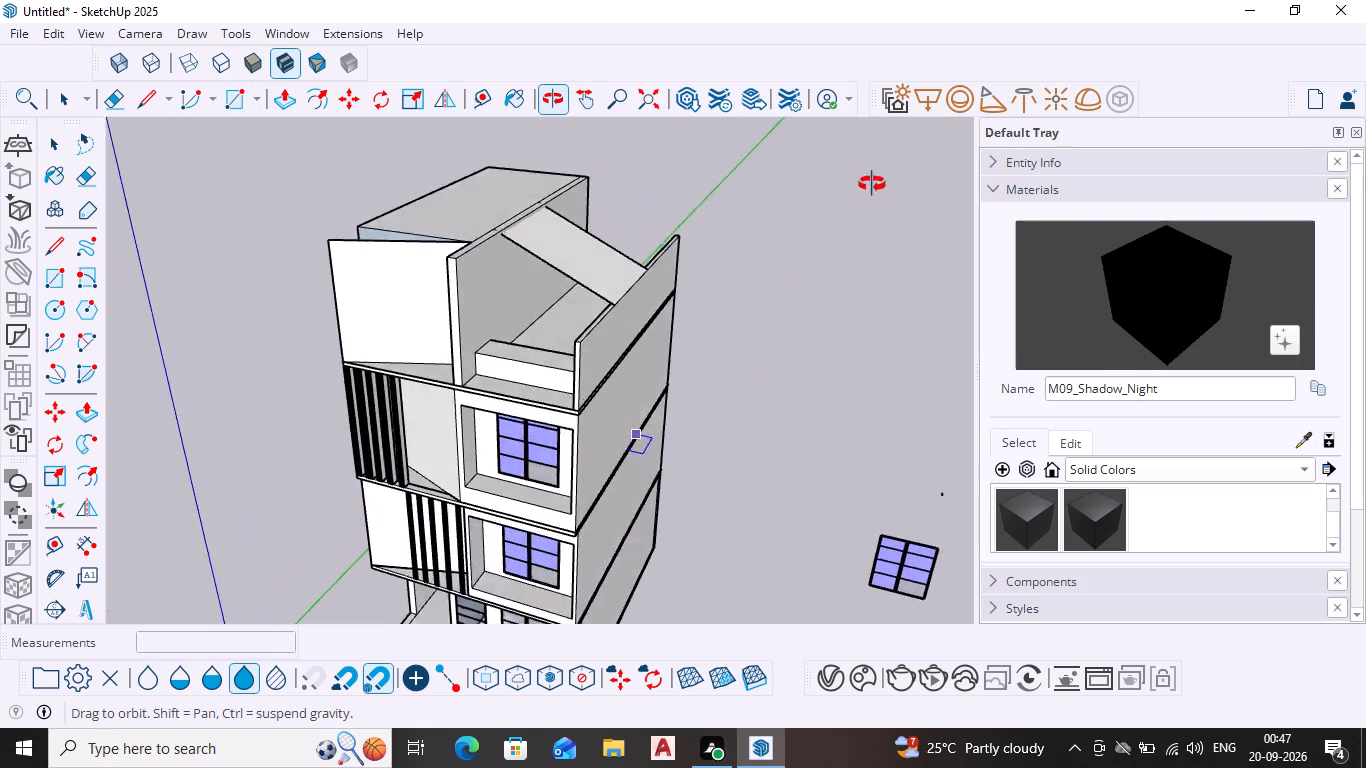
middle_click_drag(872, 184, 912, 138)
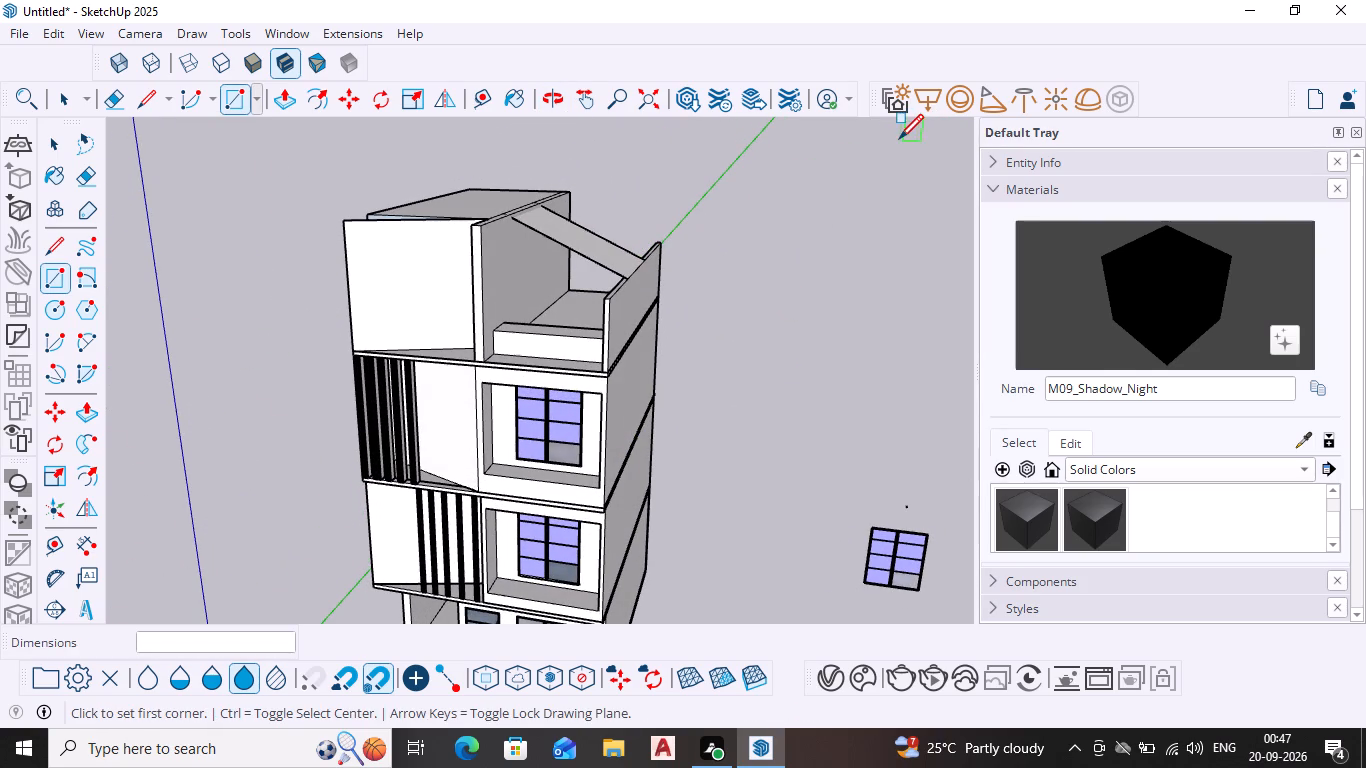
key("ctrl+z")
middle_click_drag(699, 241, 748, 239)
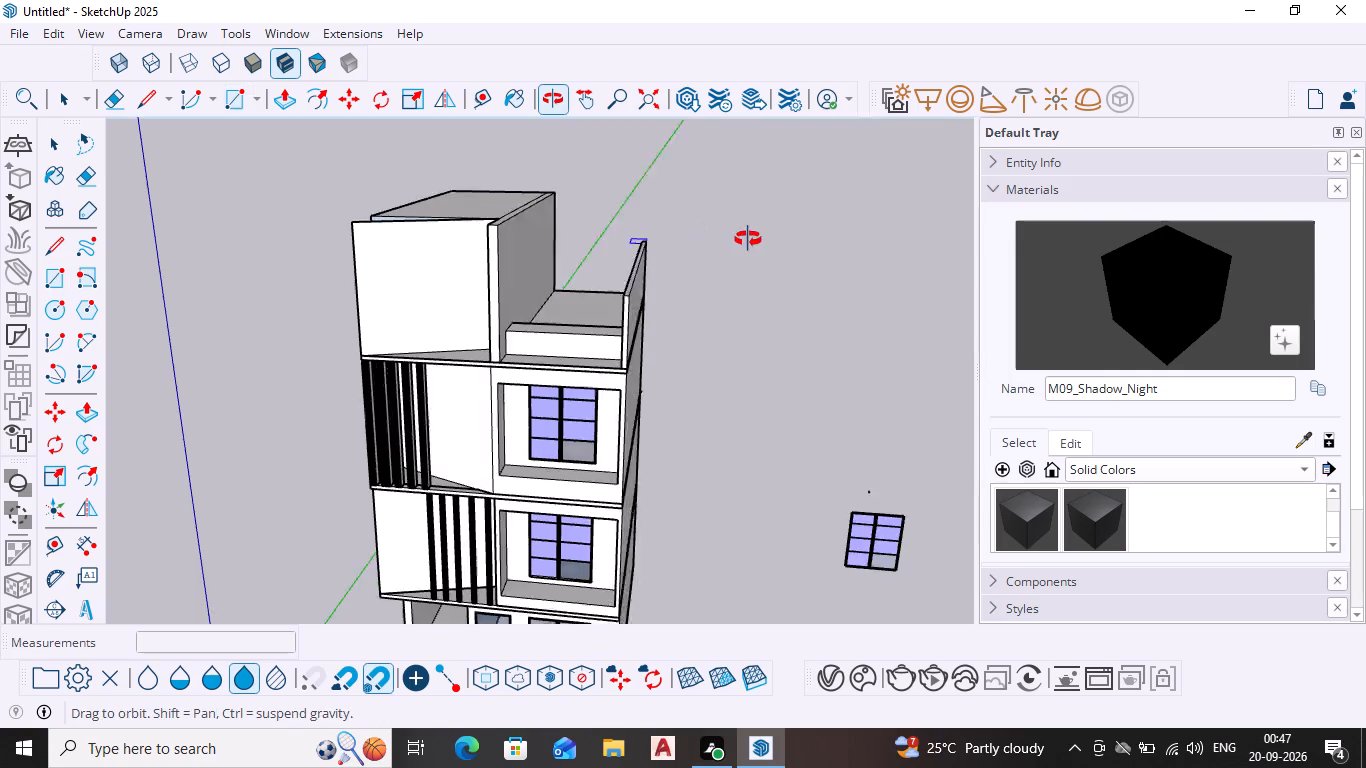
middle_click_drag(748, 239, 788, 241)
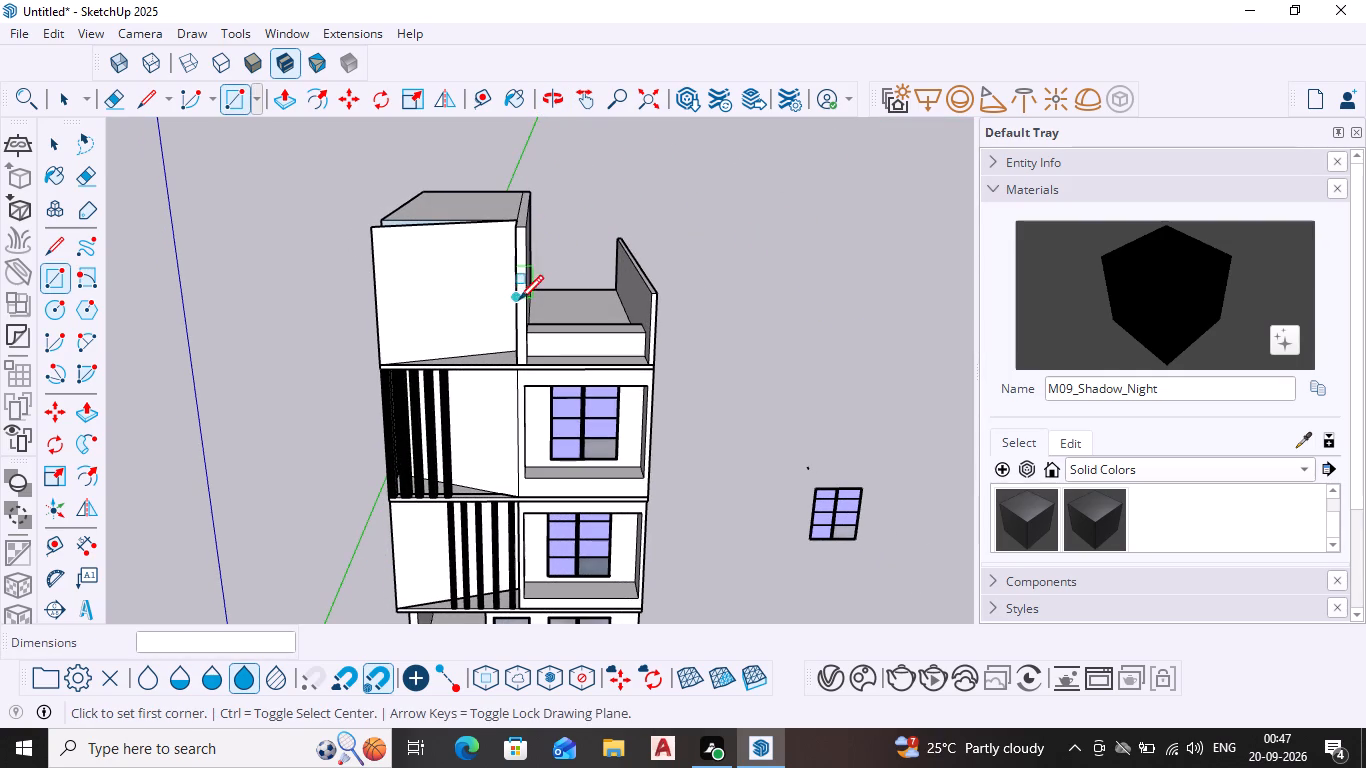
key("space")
Draw a line across the top face of the lowered side wall, a short distance behind the terrace block.
middle_click_drag(605, 303, 605, 367)
middle_click_drag(616, 361, 584, 476, "shift")
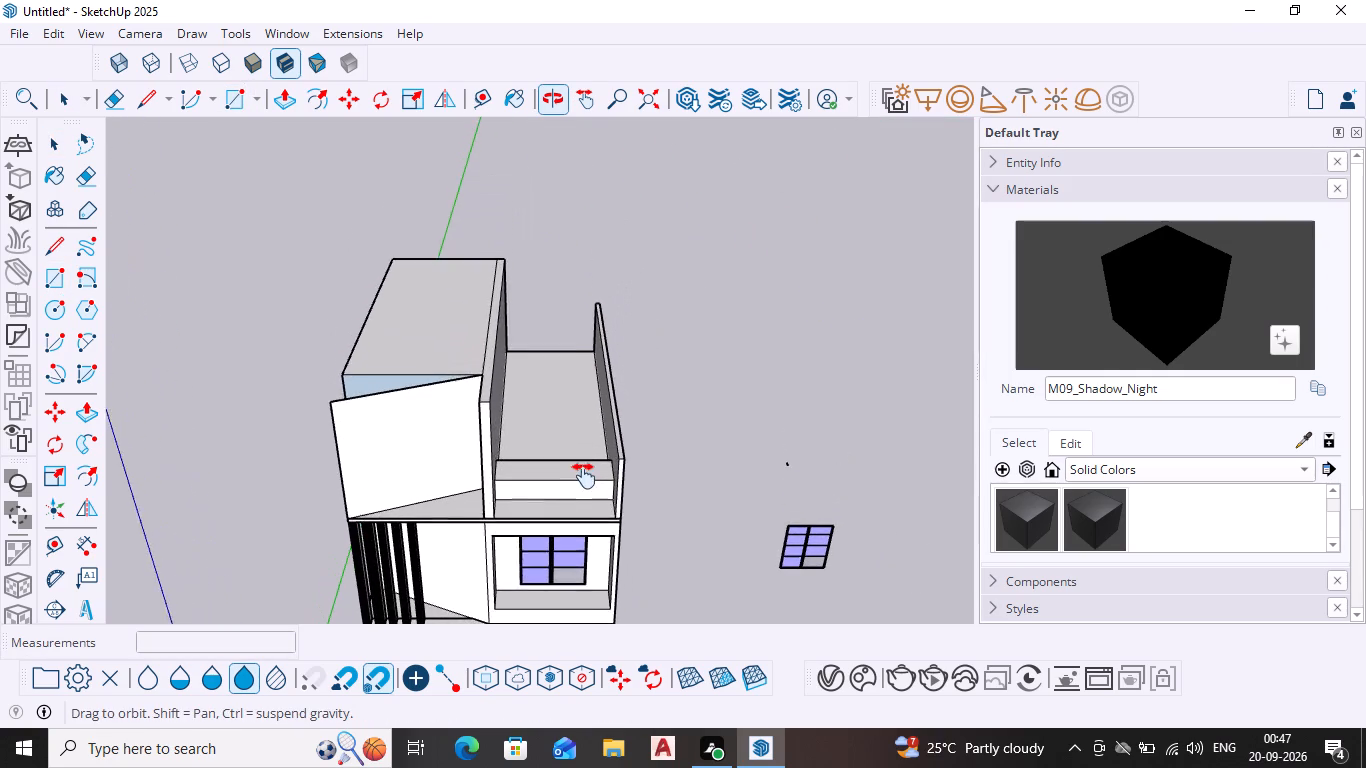
middle_click_drag(584, 476, 597, 470, "shift")
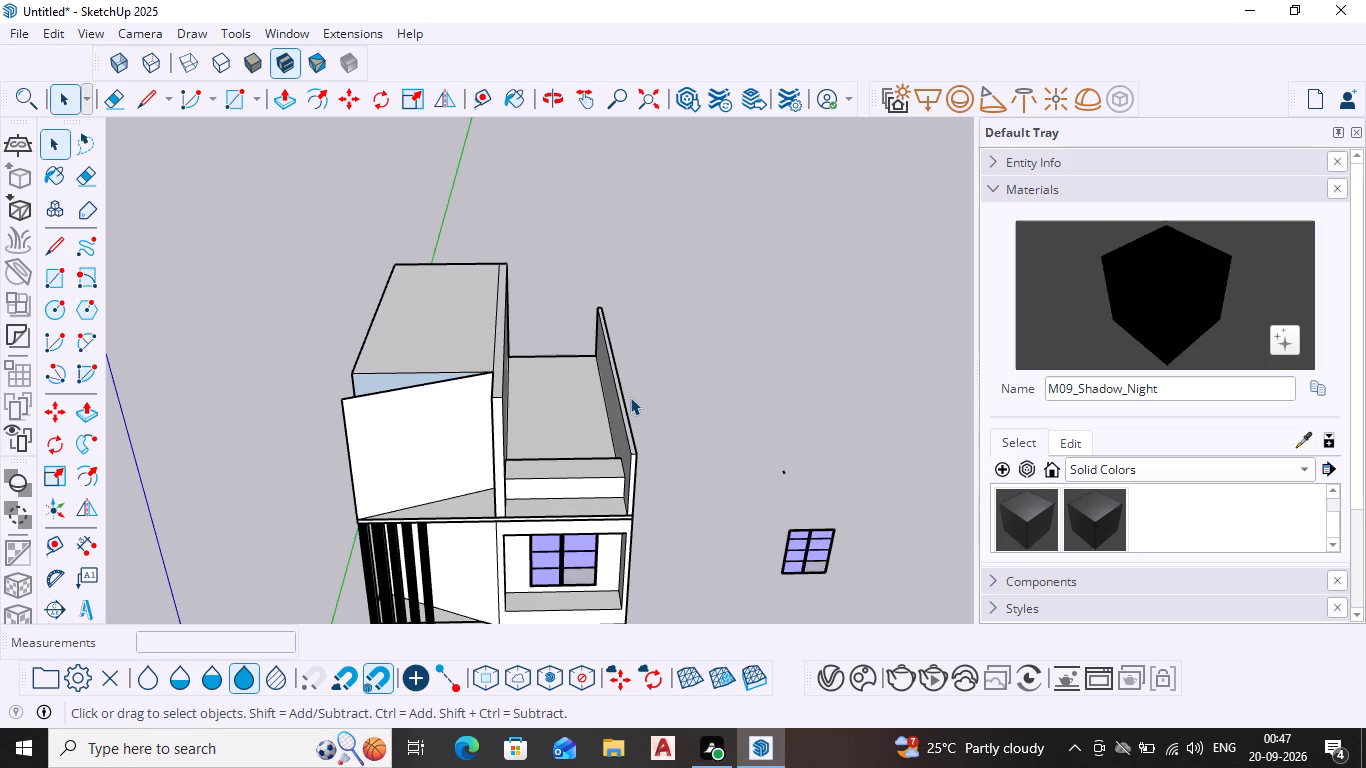
middle_click_drag(625, 399, 480, 460)
scroll(536, 457, "up", 7)
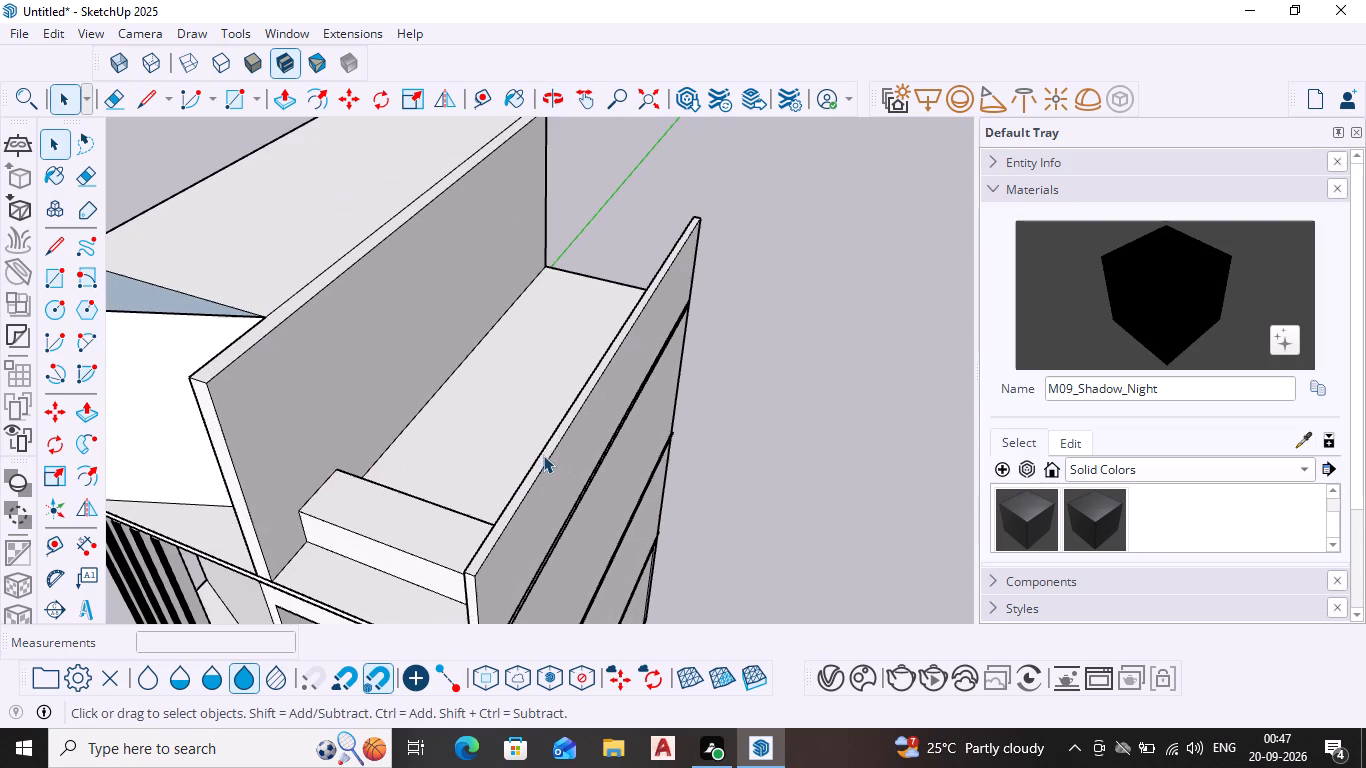
key("l")
key("Return")
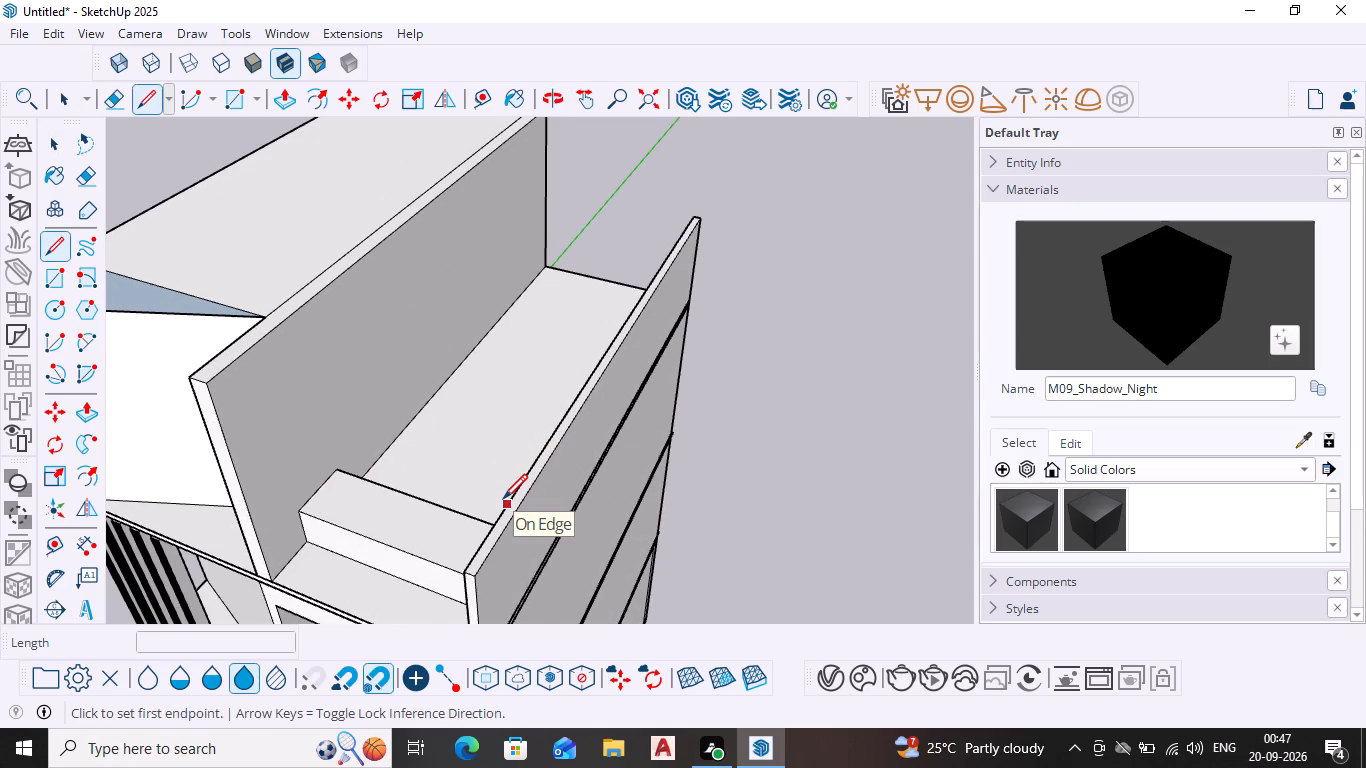
middle_click_drag(519, 501, 624, 387)
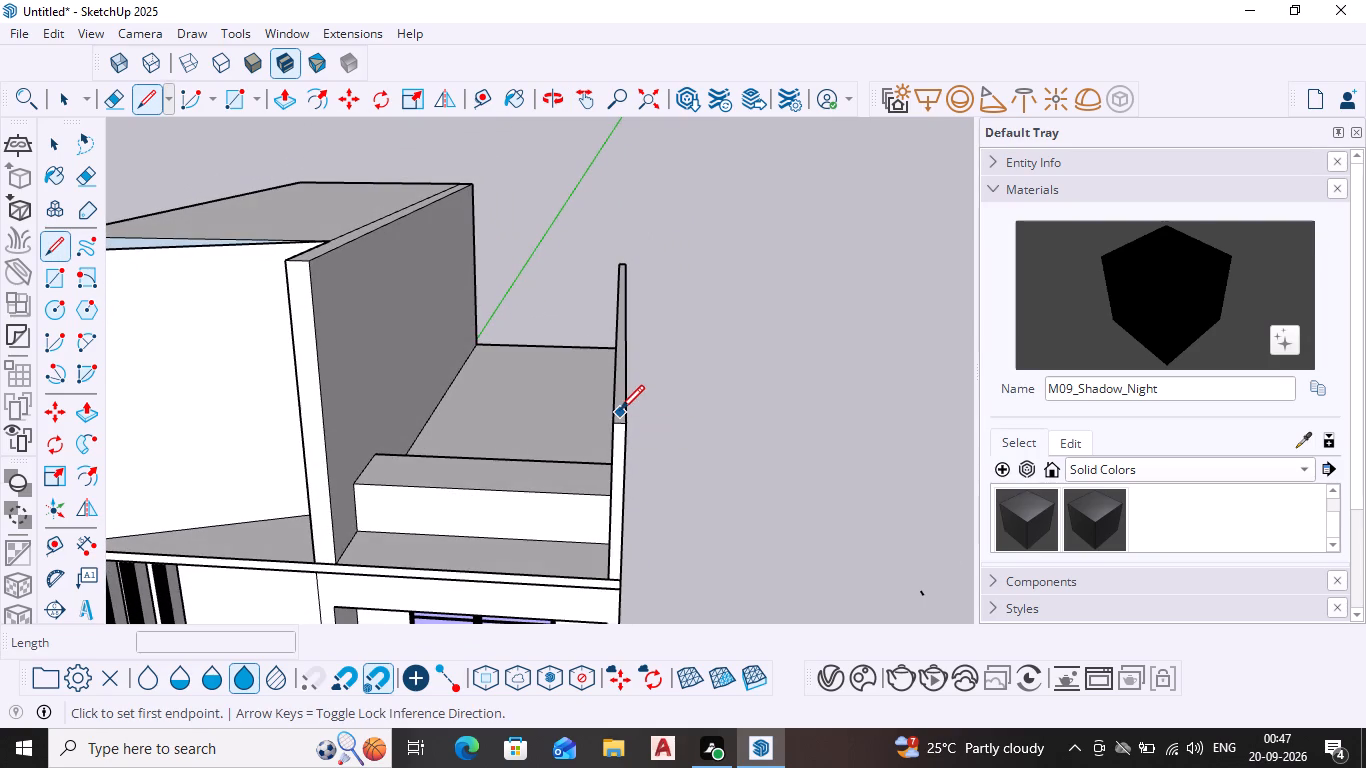
middle_click_drag(620, 412, 549, 508)
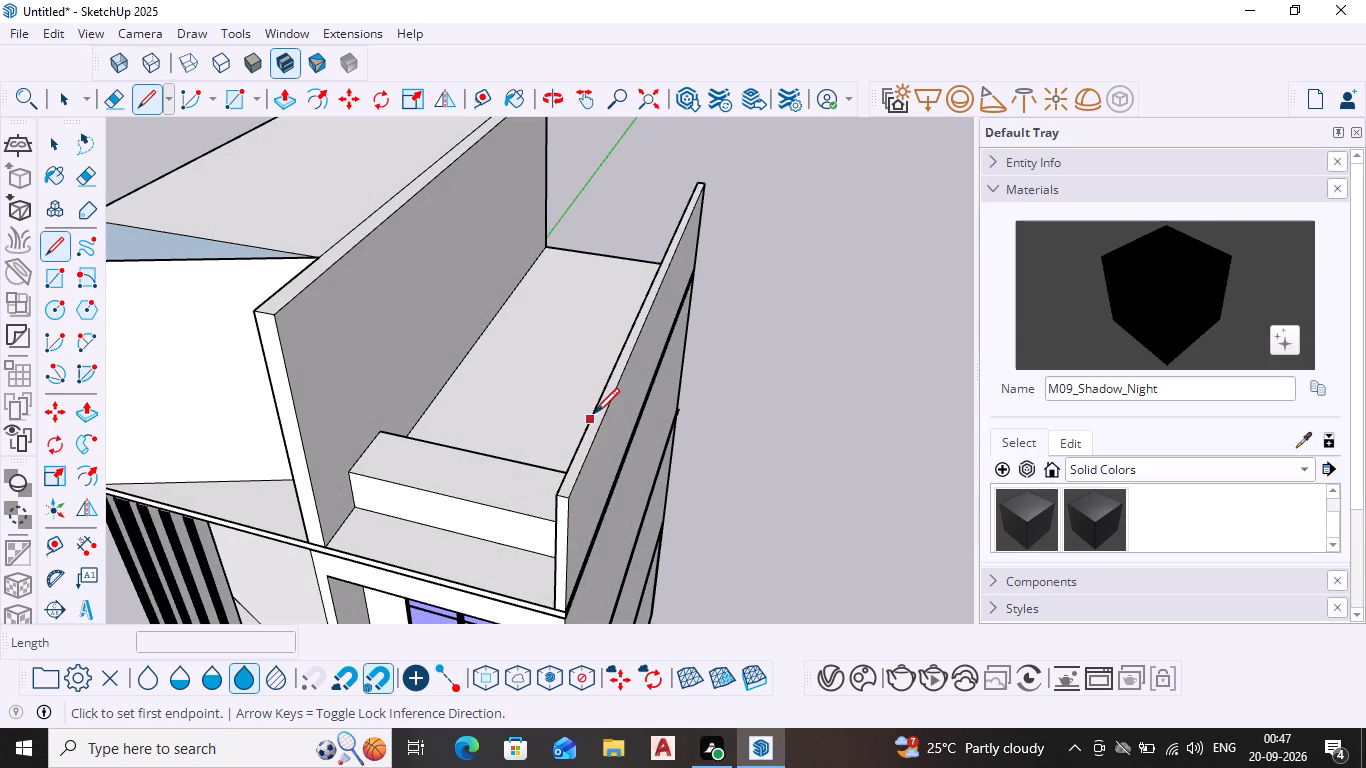
left_click(596, 413)
left_click(602, 414)
key("b")
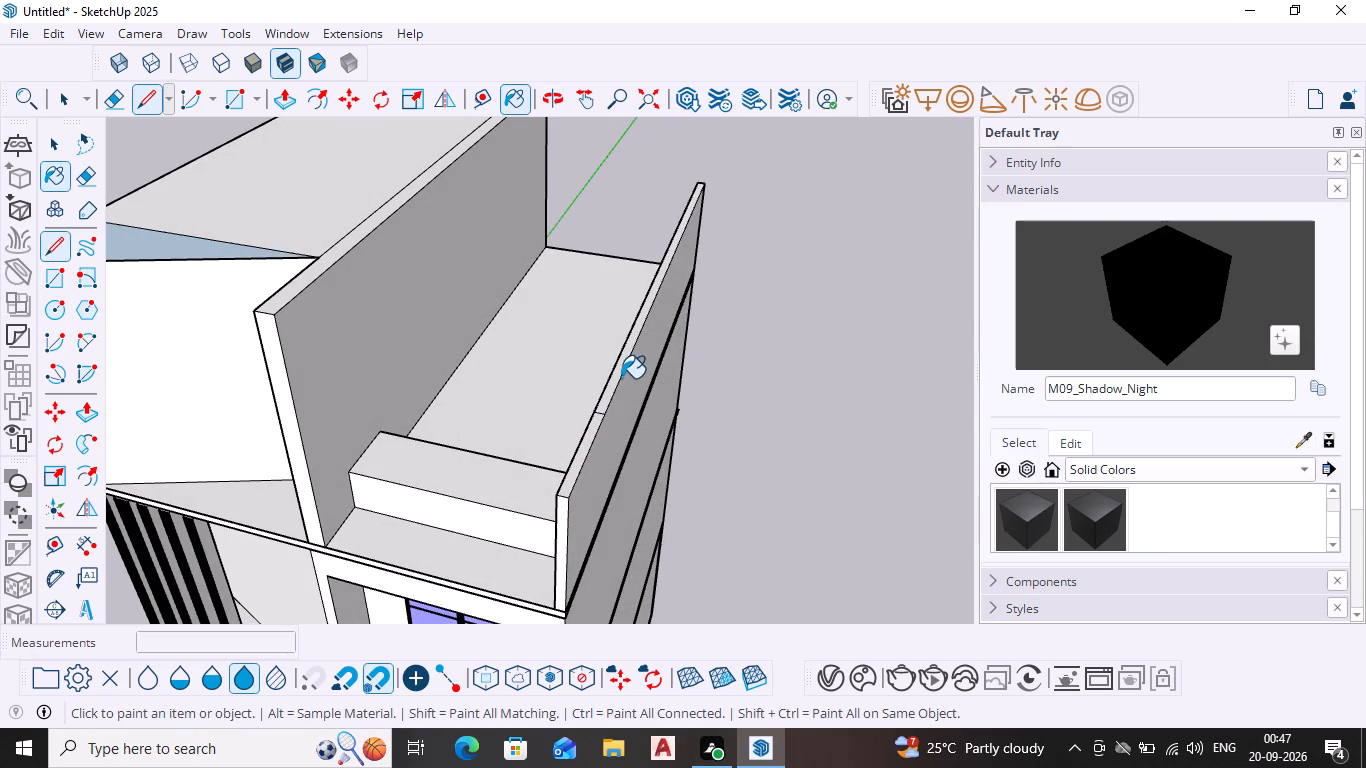
key("space")
Push/Pull the rear part of the side wall's divided top face up about 4' 8".
left_click(606, 391)
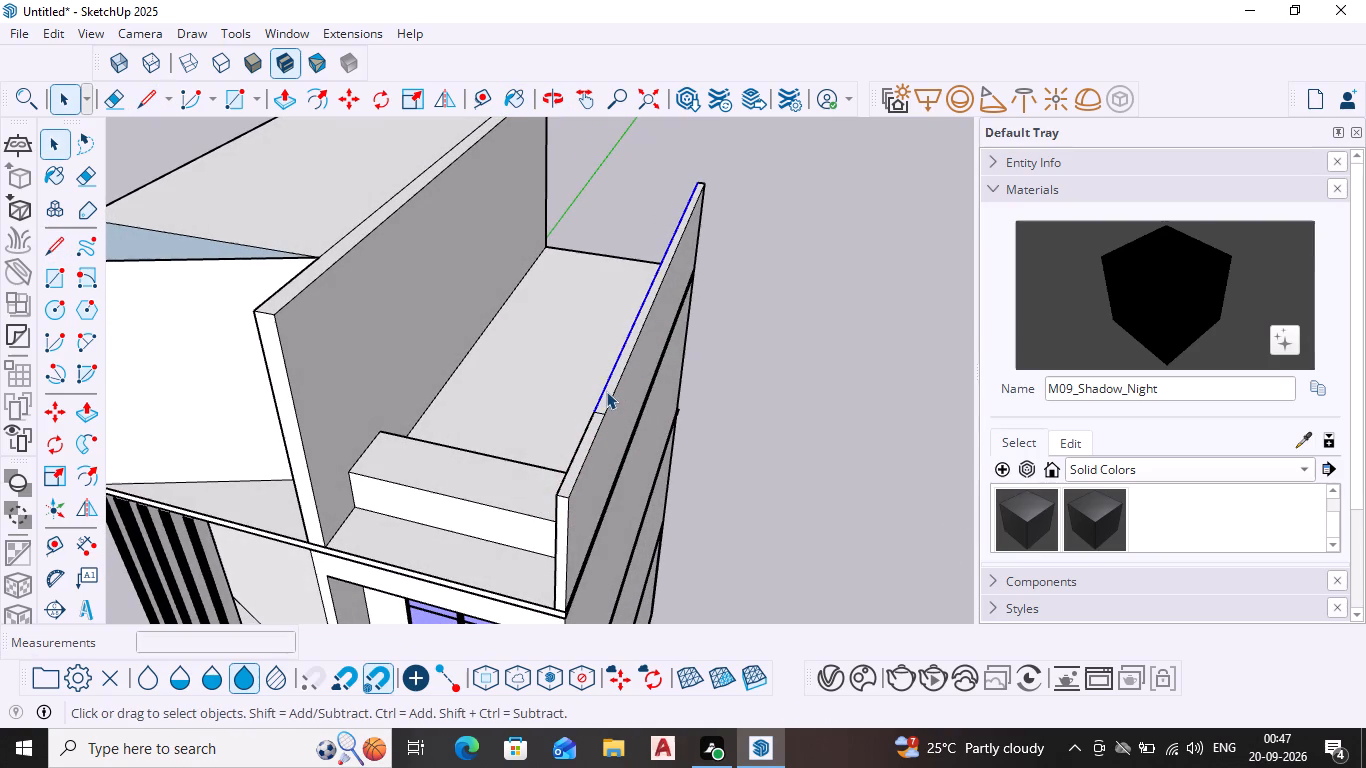
left_click(608, 393)
left_click(611, 395)
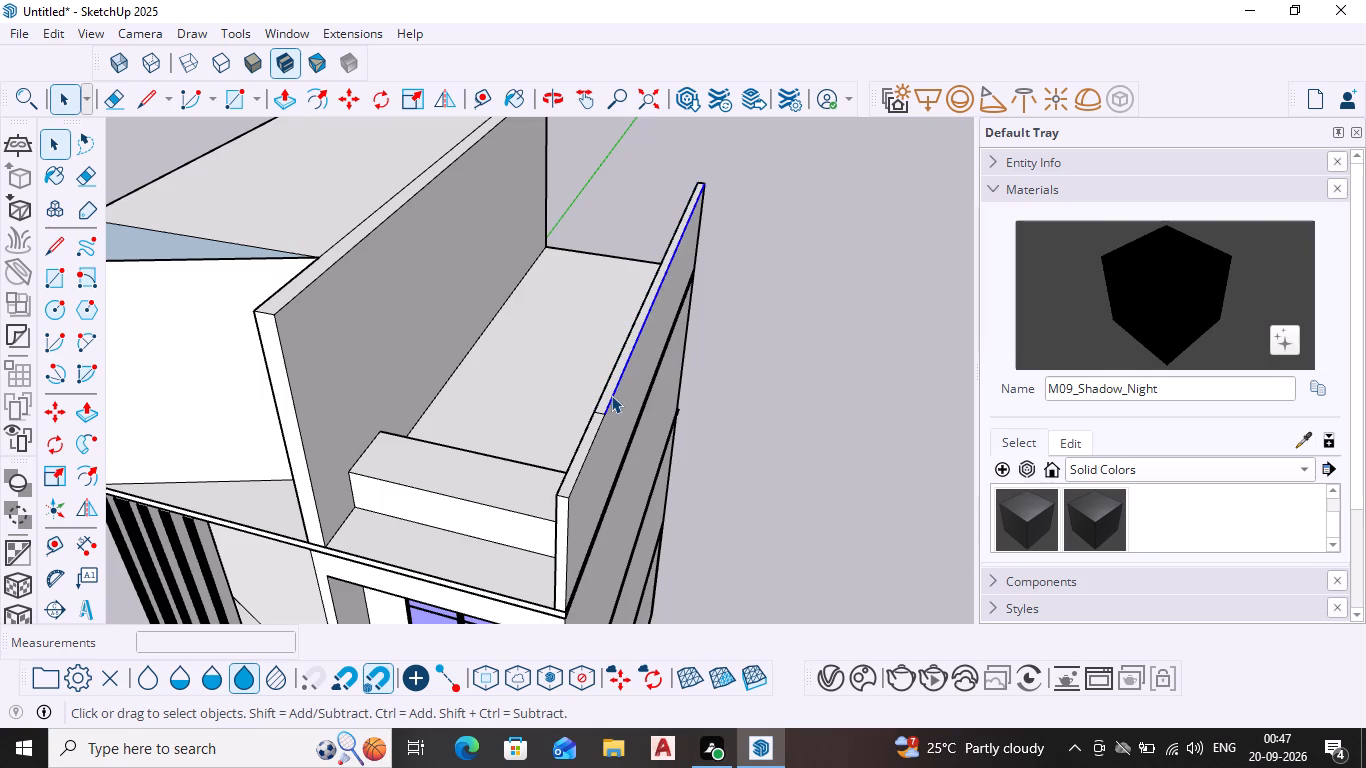
scroll(611, 392, "up", 3)
left_click(611, 386)
key("p")
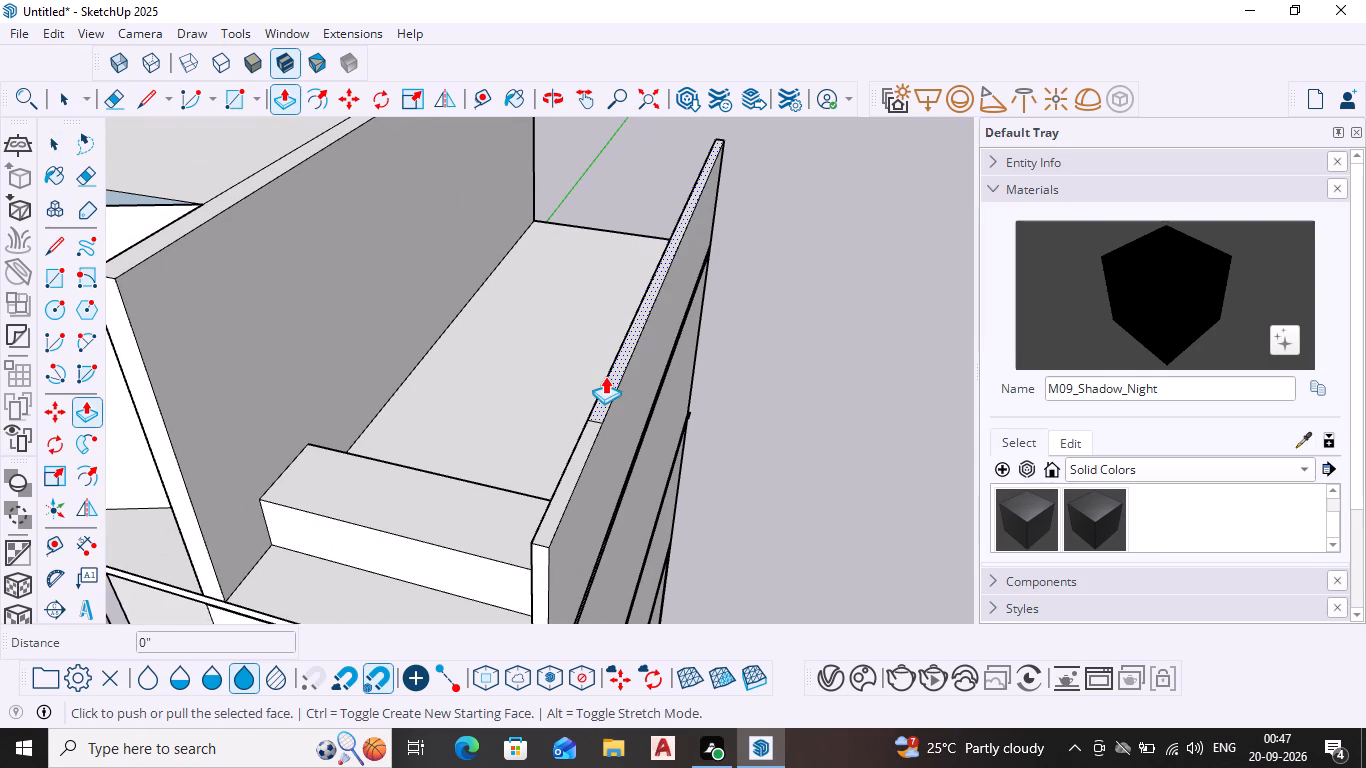
key("Return")
left_click(604, 368)
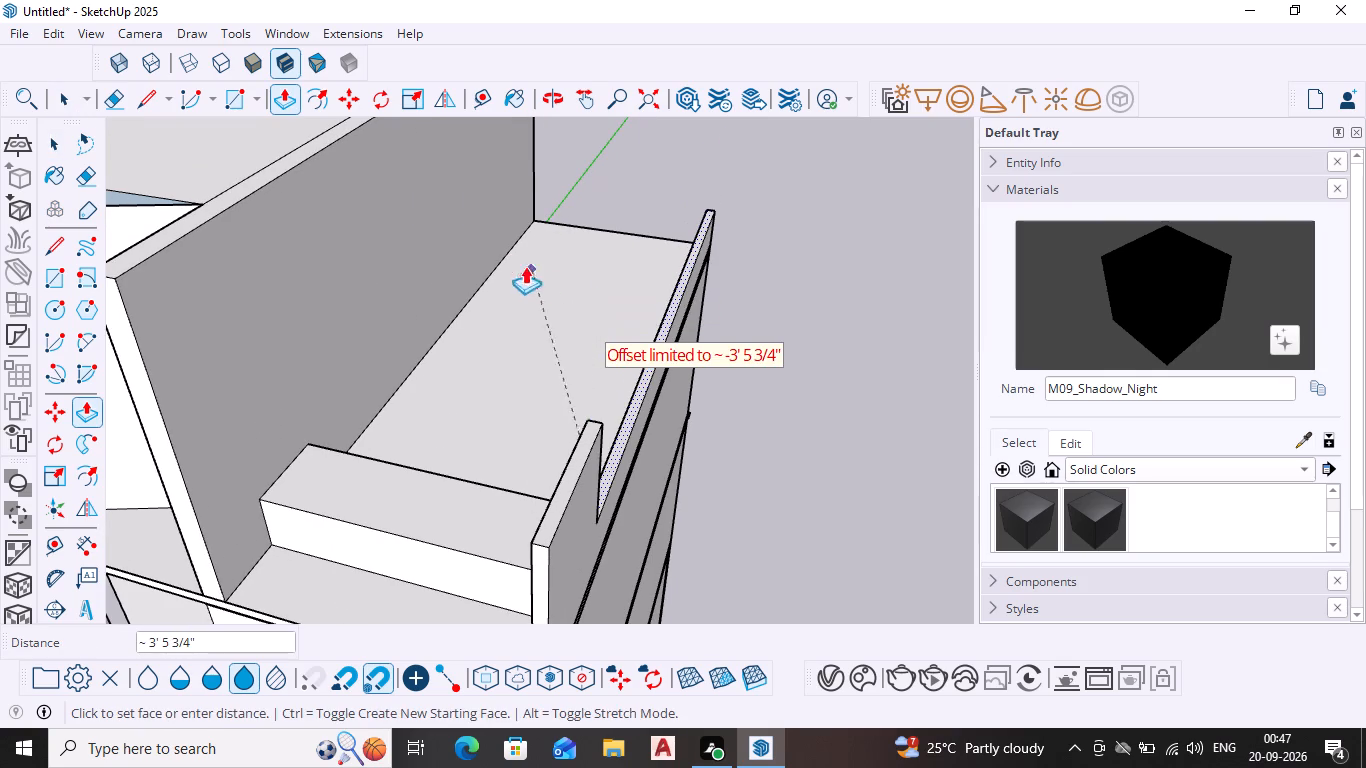
left_click(287, 166)
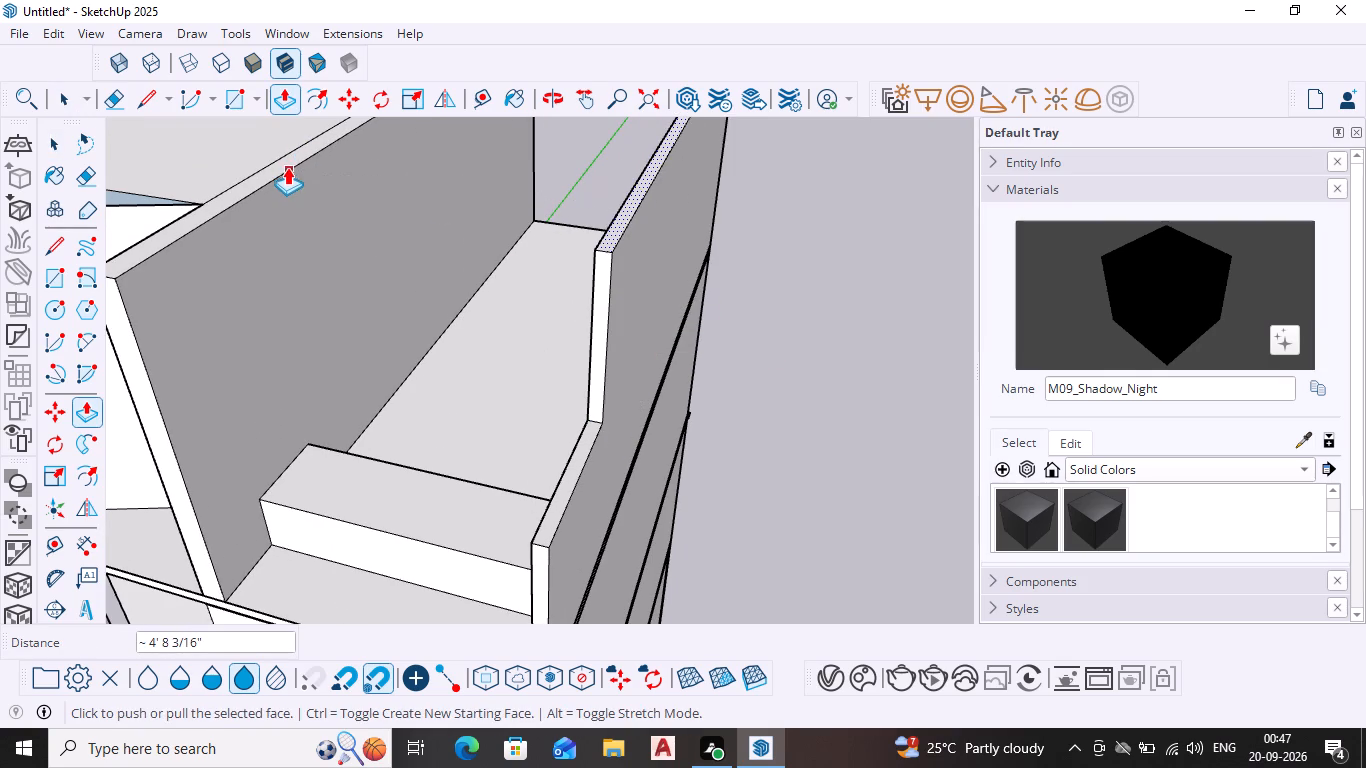
Examine the stepped side wall and the open roof area from the front and the outer side.
scroll(390, 297, "down", 1)
middle_click_drag(390, 298, 500, 263)
scroll(501, 261, "down", 4)
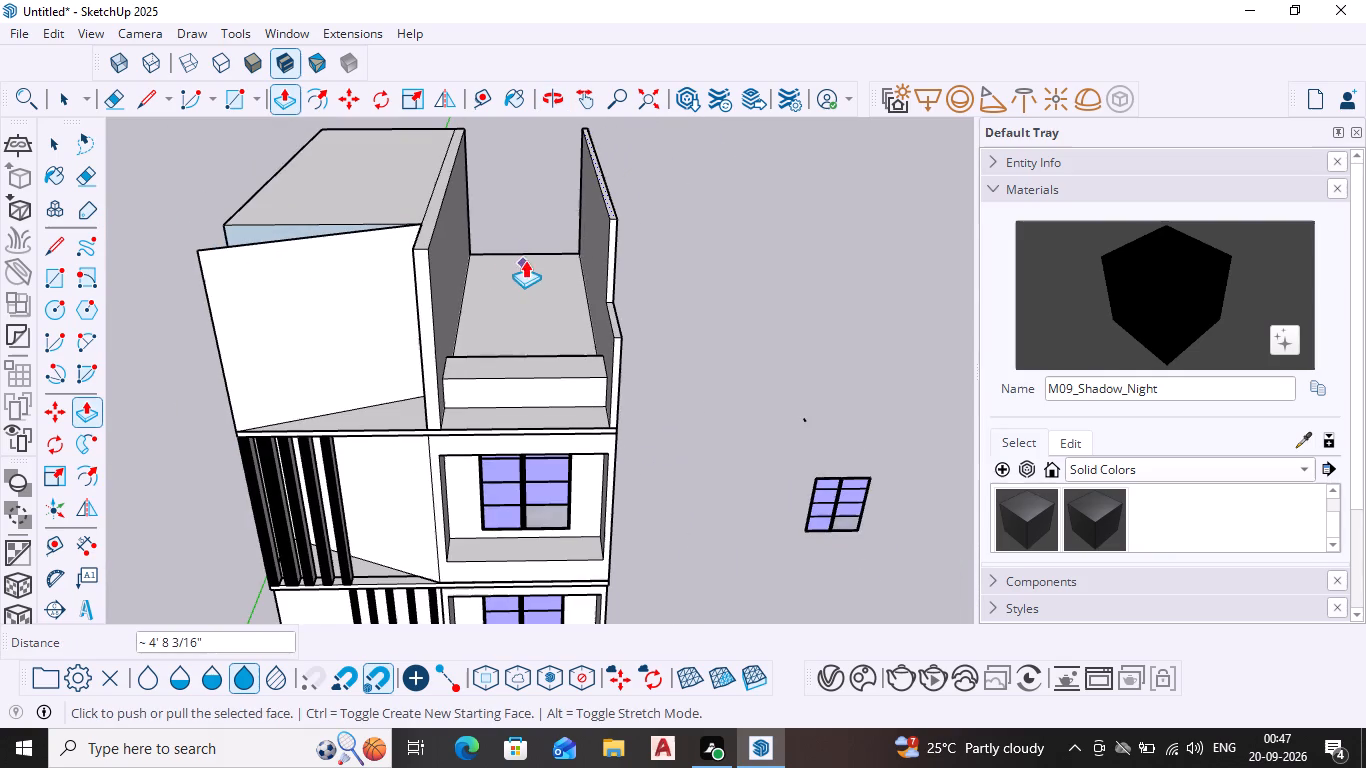
middle_click_drag(518, 238, 436, 256, "shift")
middle_click_drag(617, 279, 532, 348)
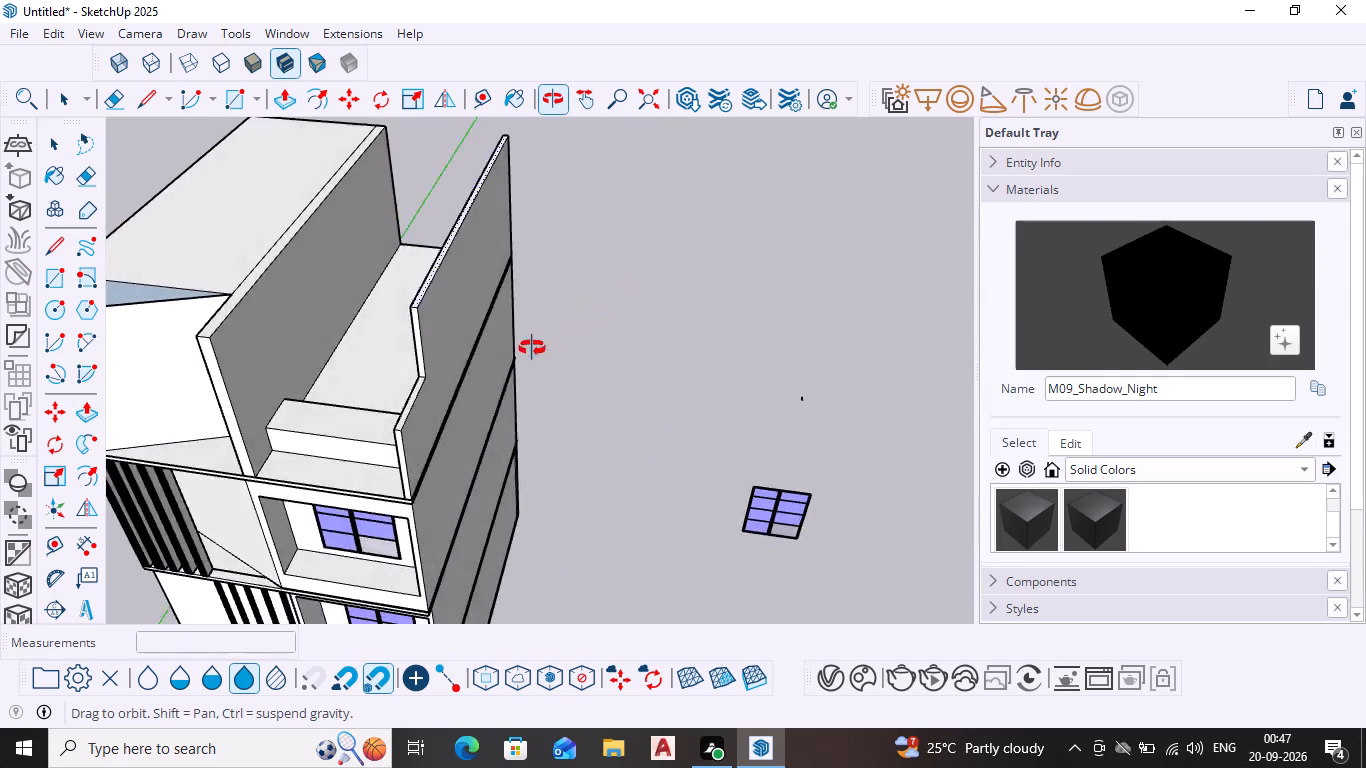
middle_click_drag(532, 348, 398, 386)
scroll(510, 226, "down", 1, "shift")
middle_click_drag(510, 226, 467, 356, "shift")
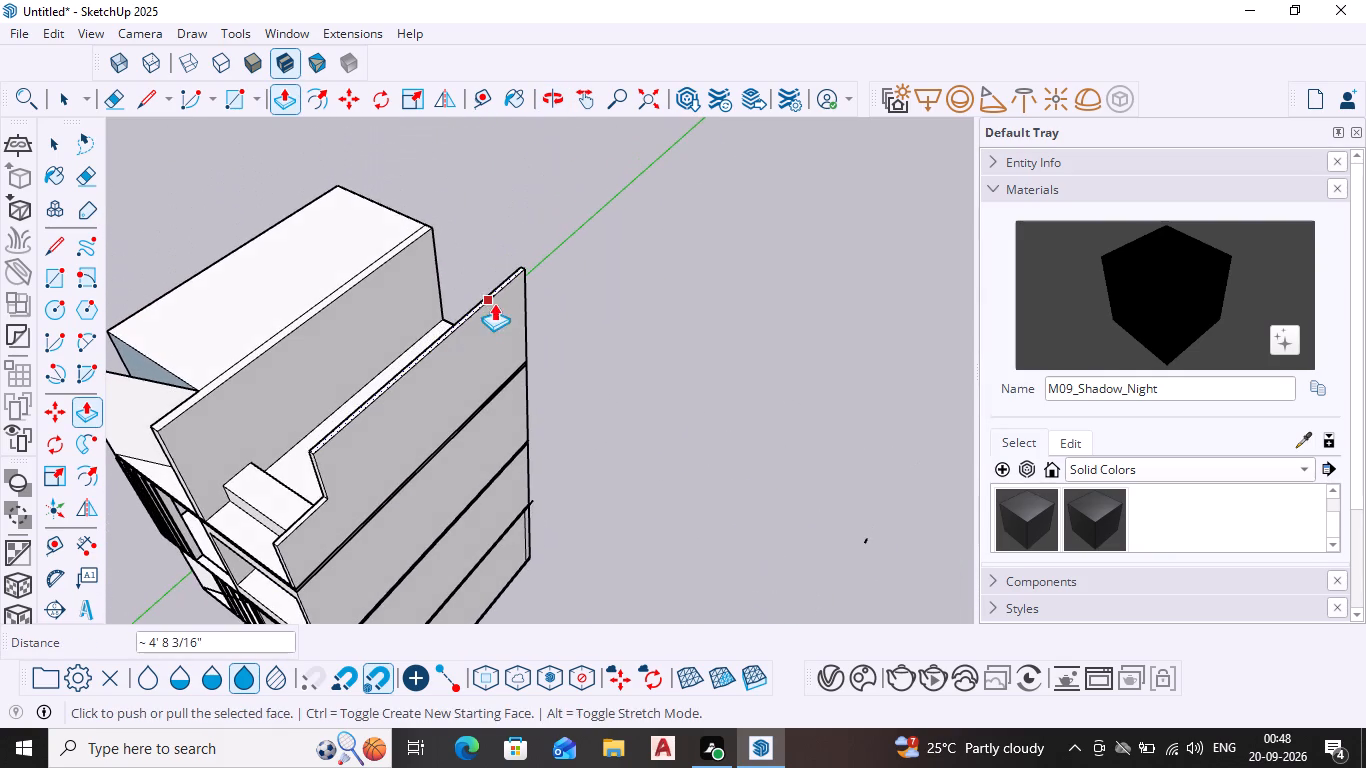
Draw a rectangle about 6' 8" by 10' from the middle wall's top edge across to the raised side wall's top.
middle_click_drag(504, 291, 643, 245, "shift")
scroll(643, 245, "up", 1)
middle_click_drag(645, 265, 475, 367)
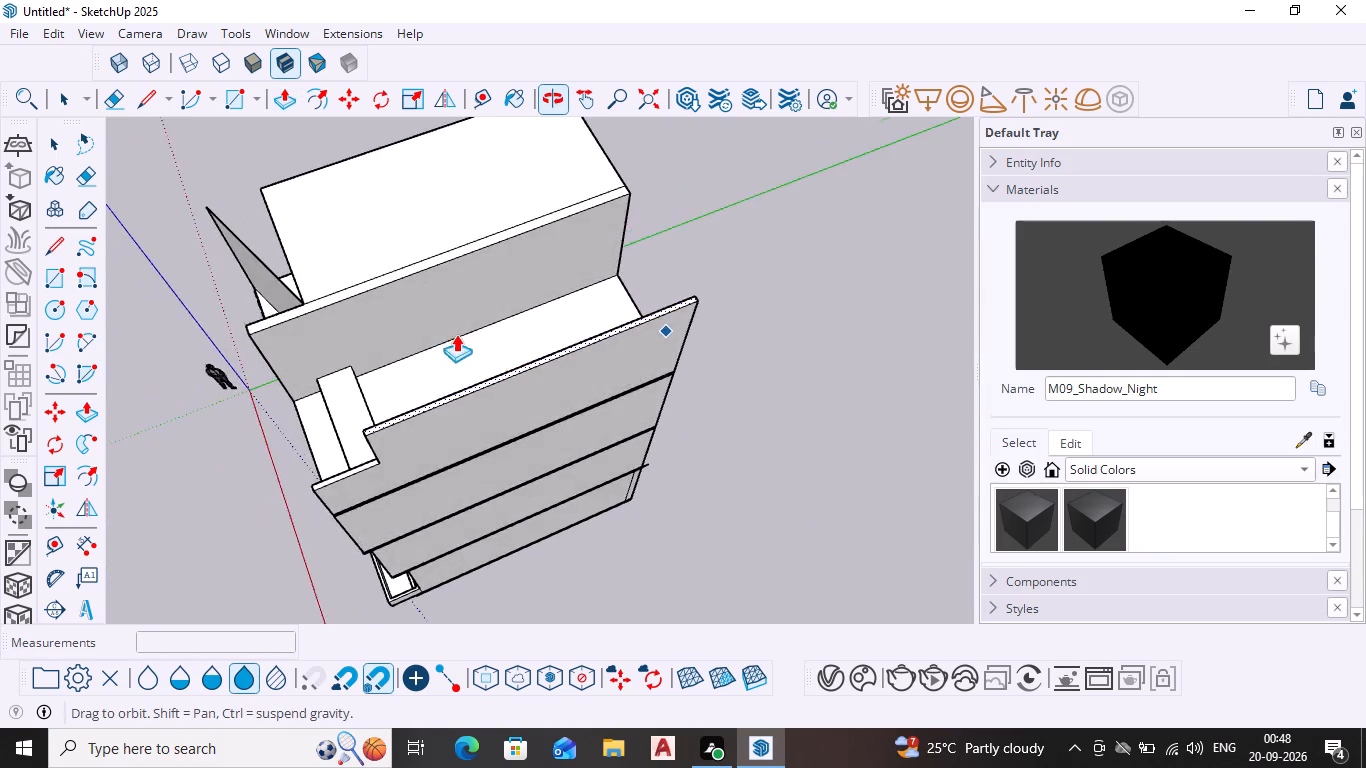
scroll(440, 279, "up", 4)
key("space")
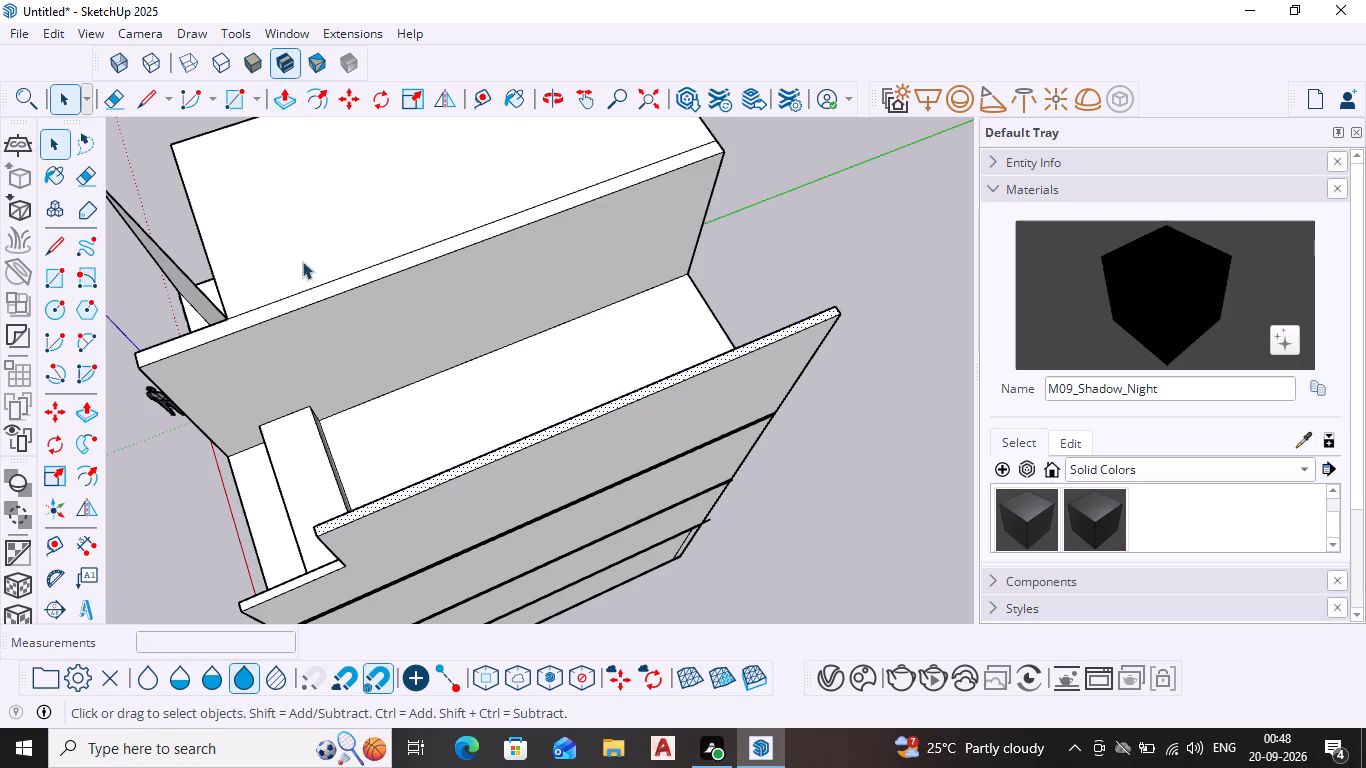
left_click(237, 110)
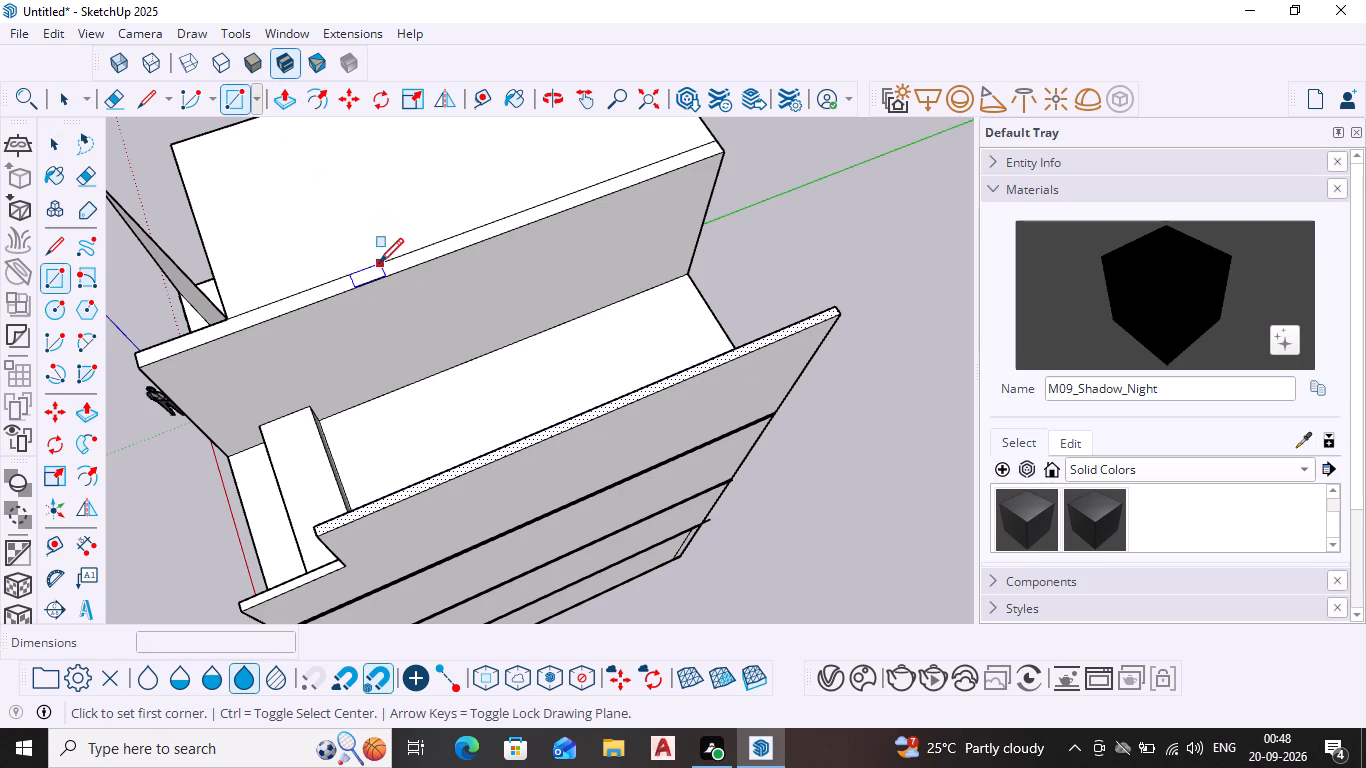
left_click(323, 287)
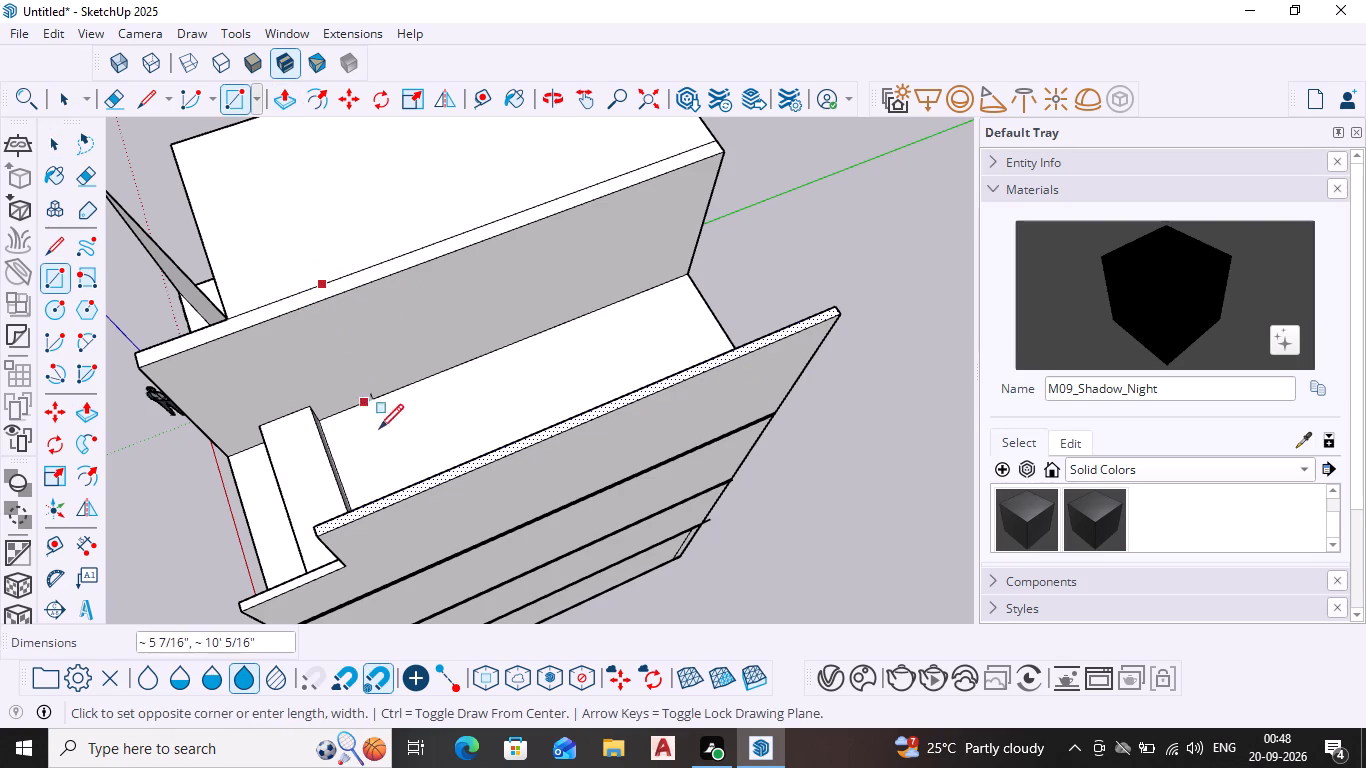
left_click(577, 430)
Reverse the face of the new rectangle spanning the two roof-level walls.
middle_click_drag(539, 489, 860, 212)
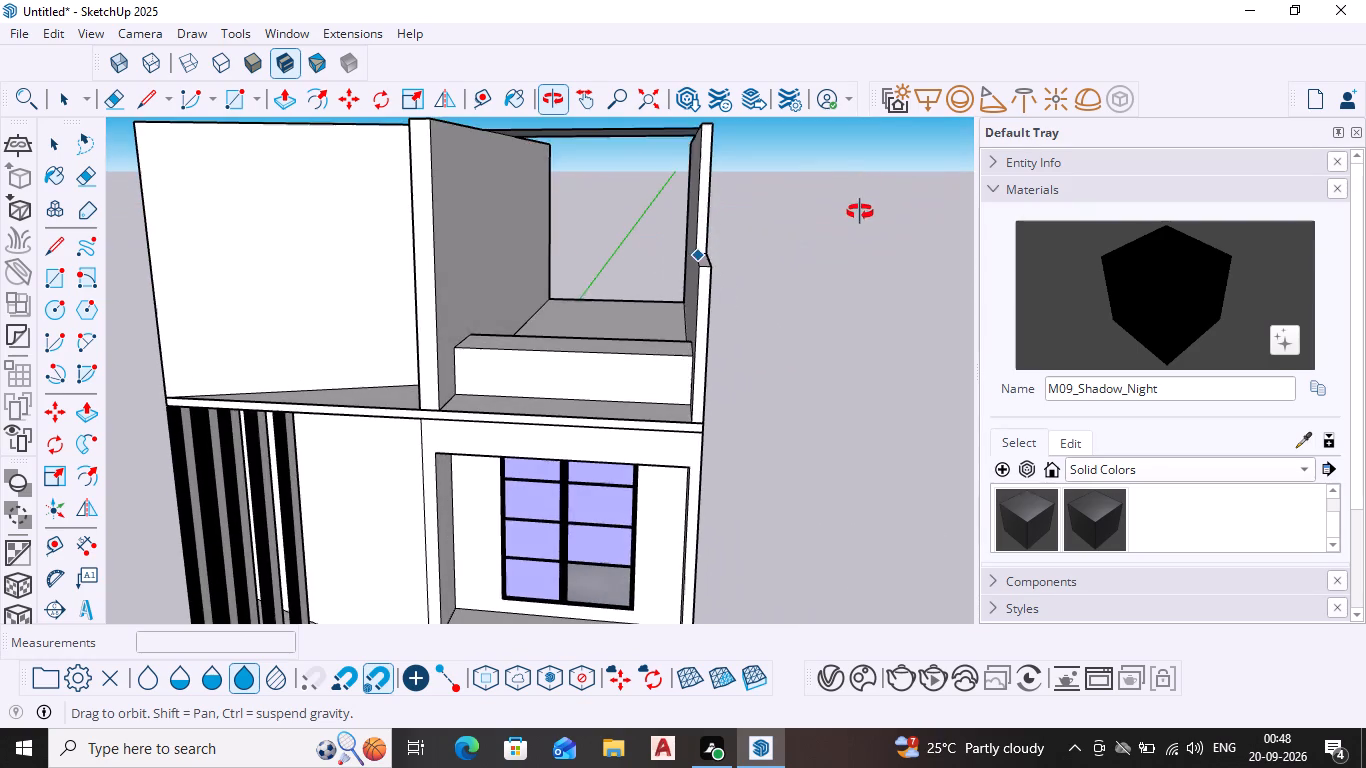
middle_click_drag(860, 212, 862, 217)
middle_click_drag(775, 274, 789, 382, "shift")
middle_click_drag(642, 400, 666, 334)
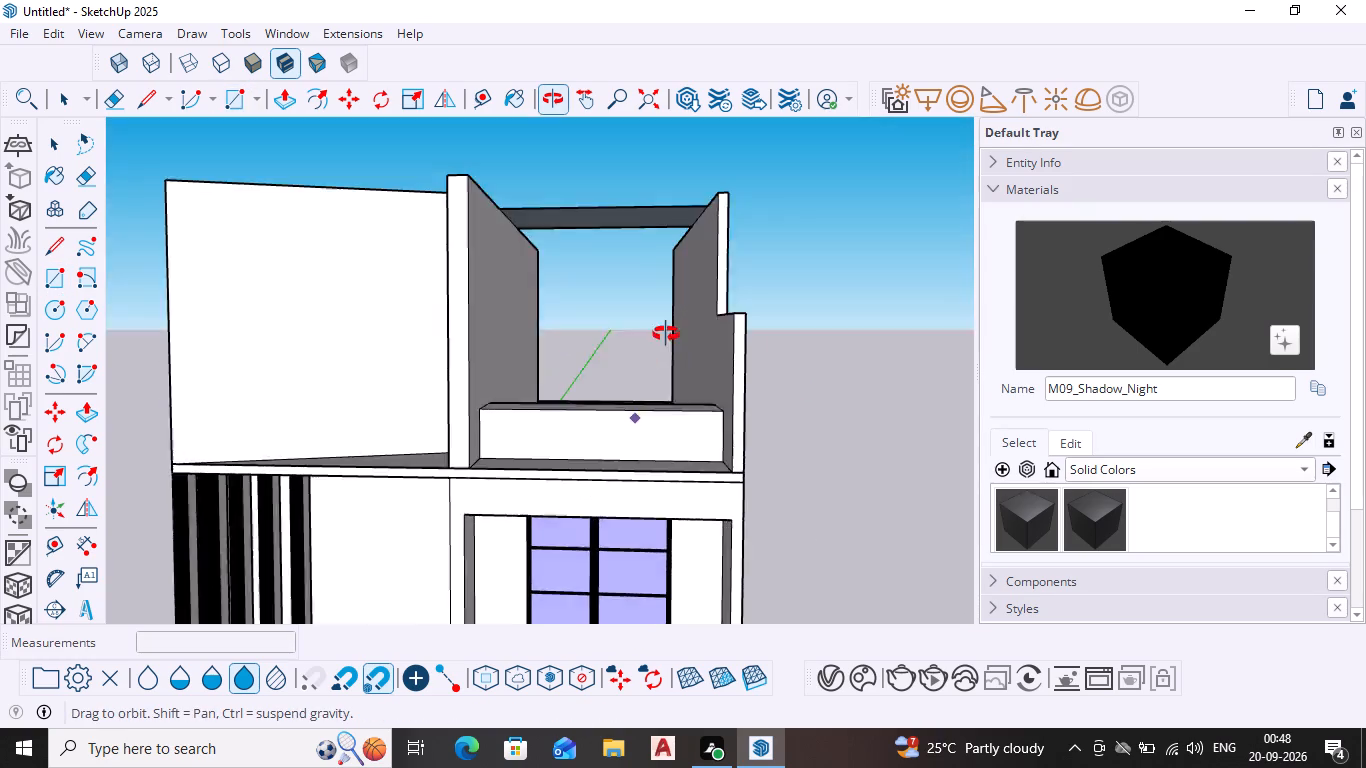
middle_click_drag(666, 334, 669, 283)
key("space")
left_click(597, 225)
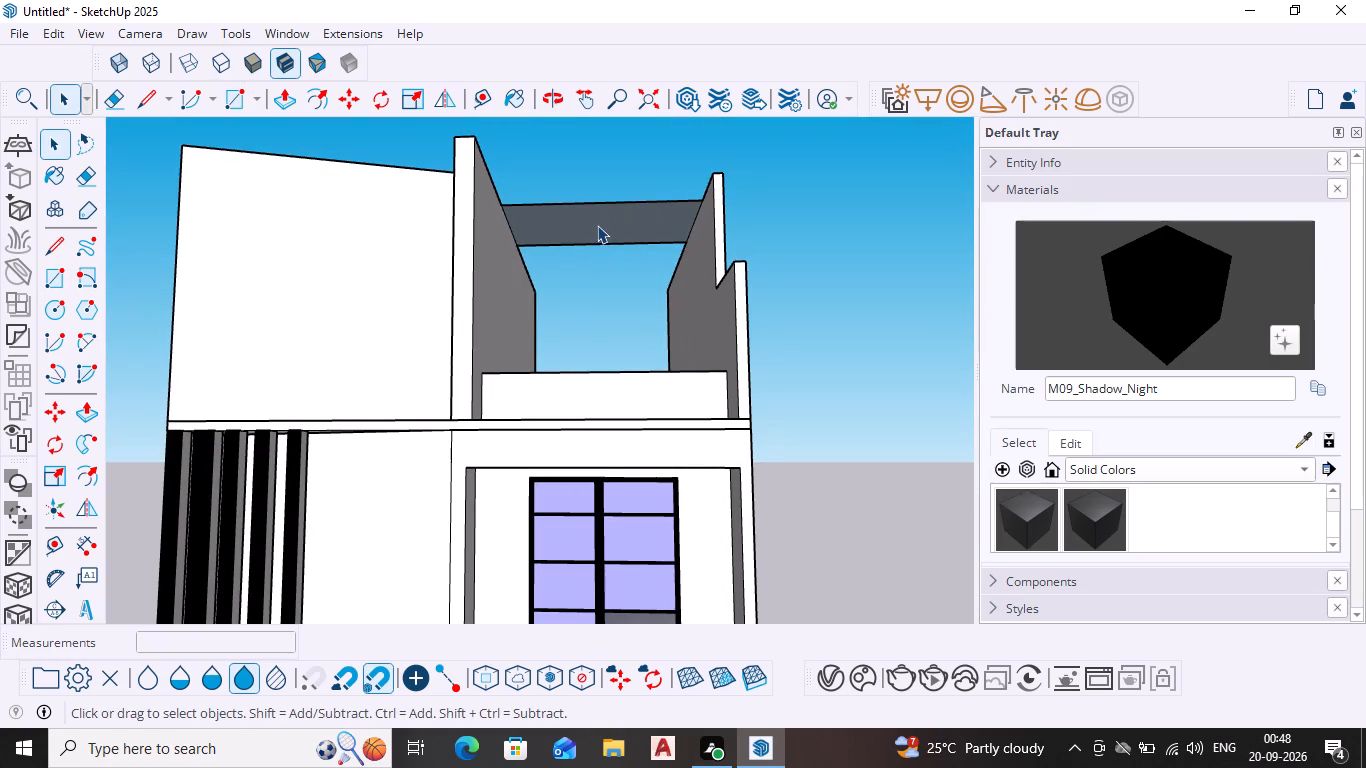
right_click(595, 218)
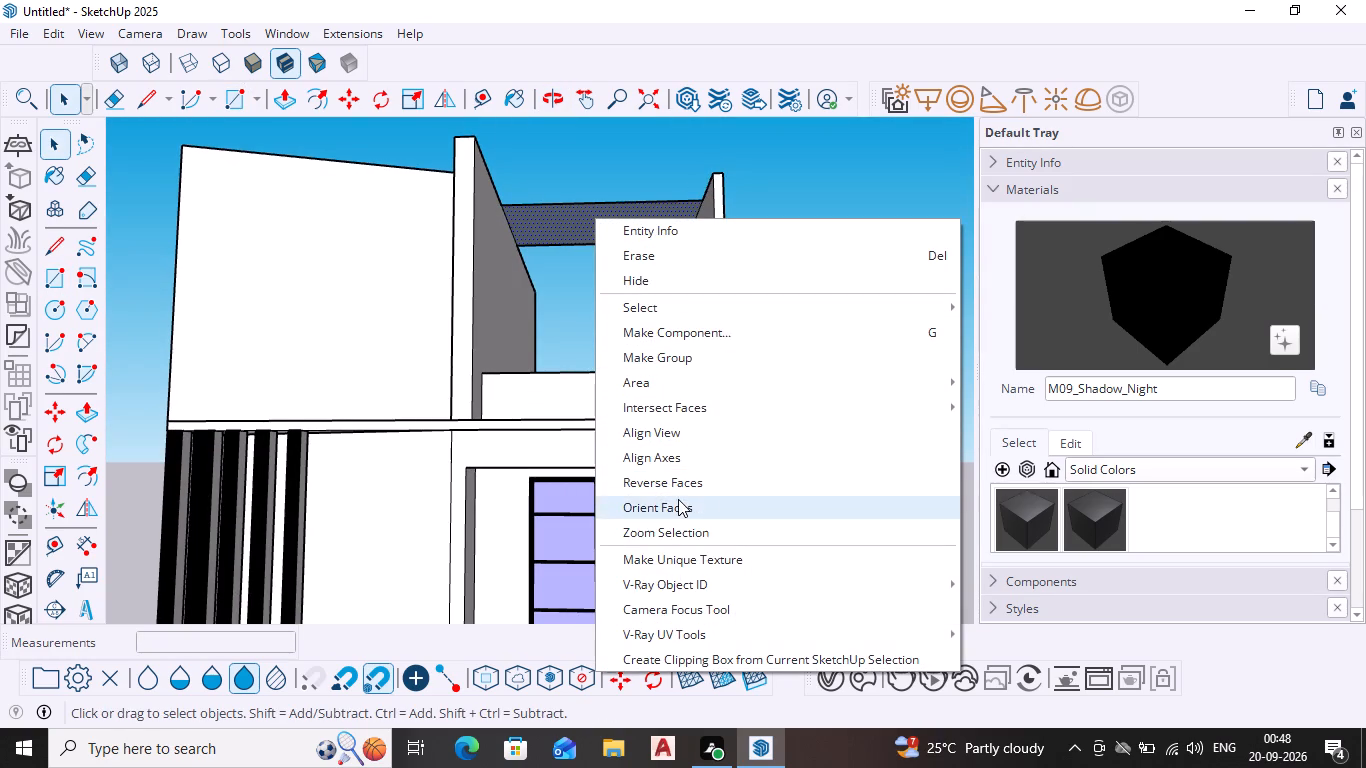
left_click(675, 481)
Push/Pull the rectangle between the two walls to a 4" thick roof slab.
scroll(628, 377, "up", 4)
scroll(609, 333, "down", 1)
middle_click_drag(609, 333, 609, 341)
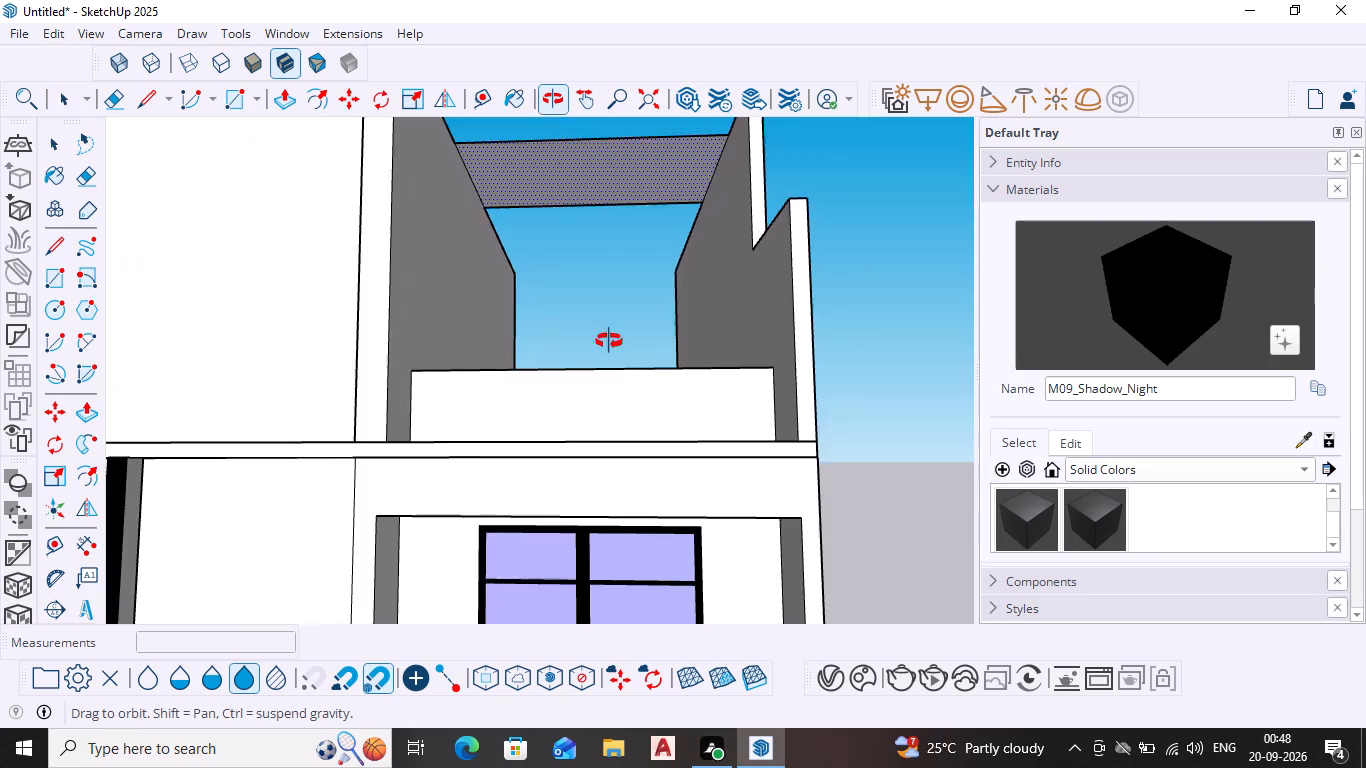
middle_click_drag(609, 341, 616, 382)
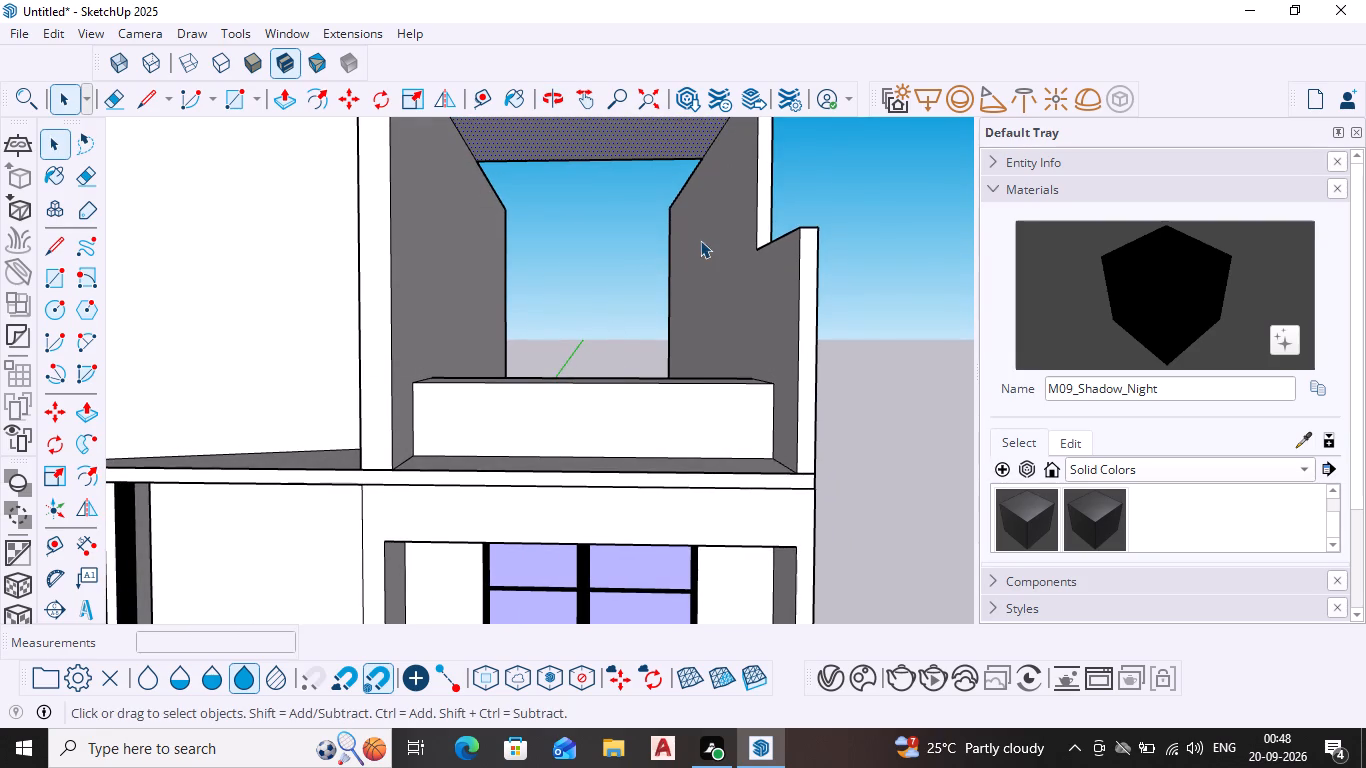
scroll(716, 239, "down", 1)
middle_click_drag(716, 239, 568, 540)
left_click(630, 290)
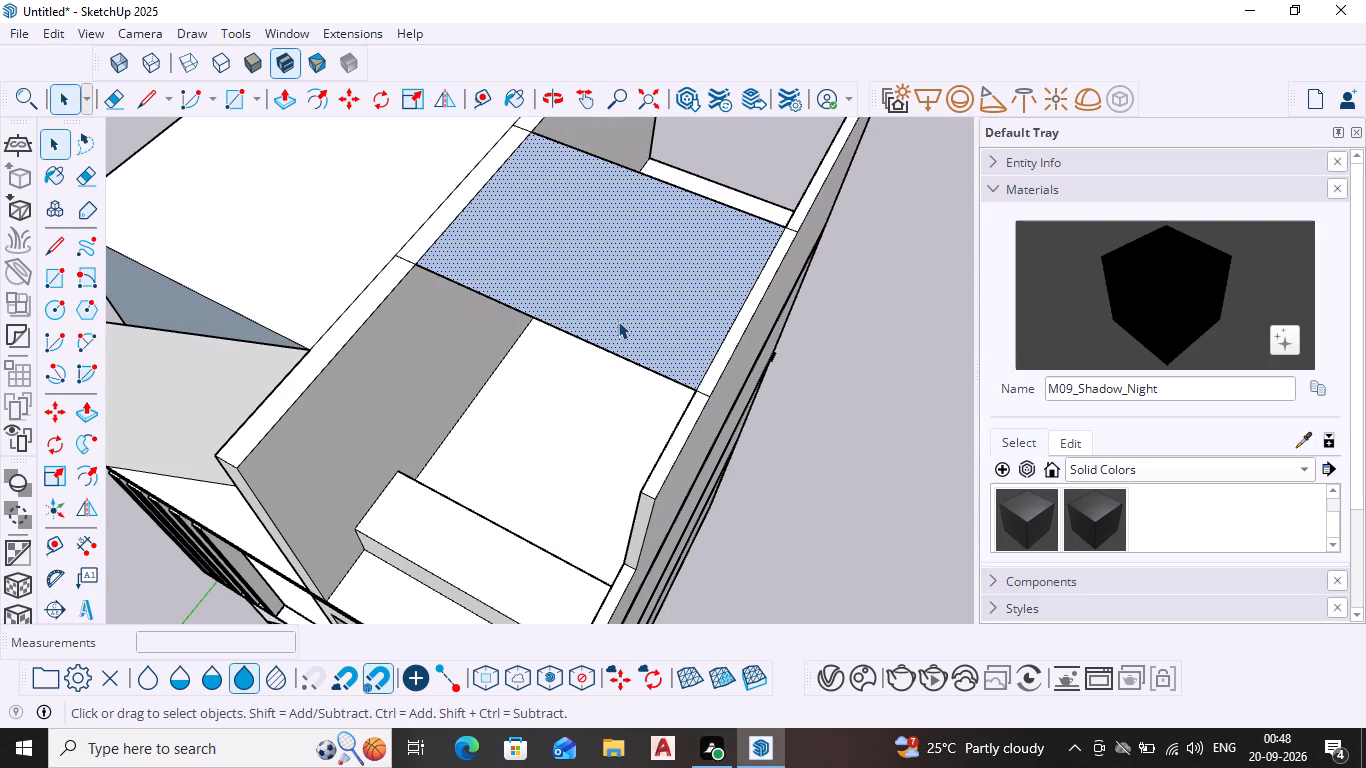
key("p")
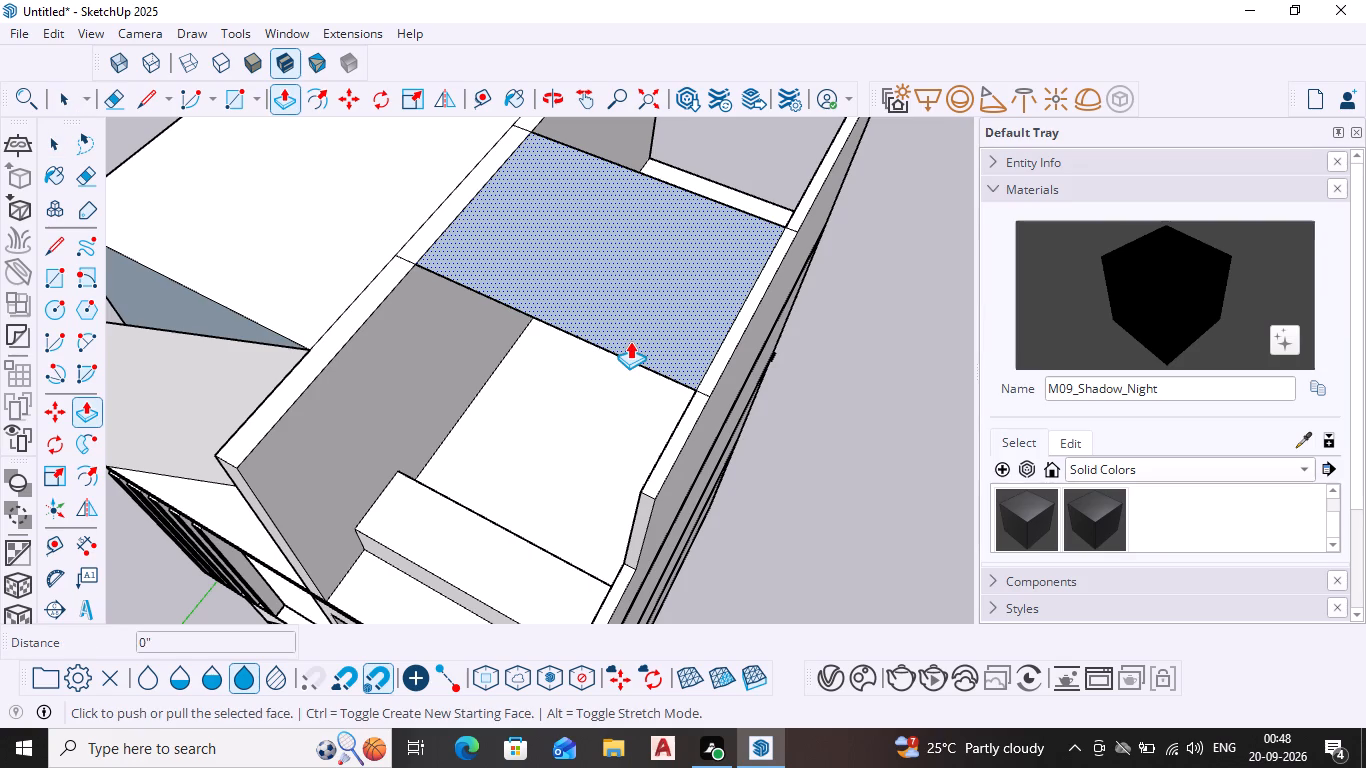
left_click(599, 266)
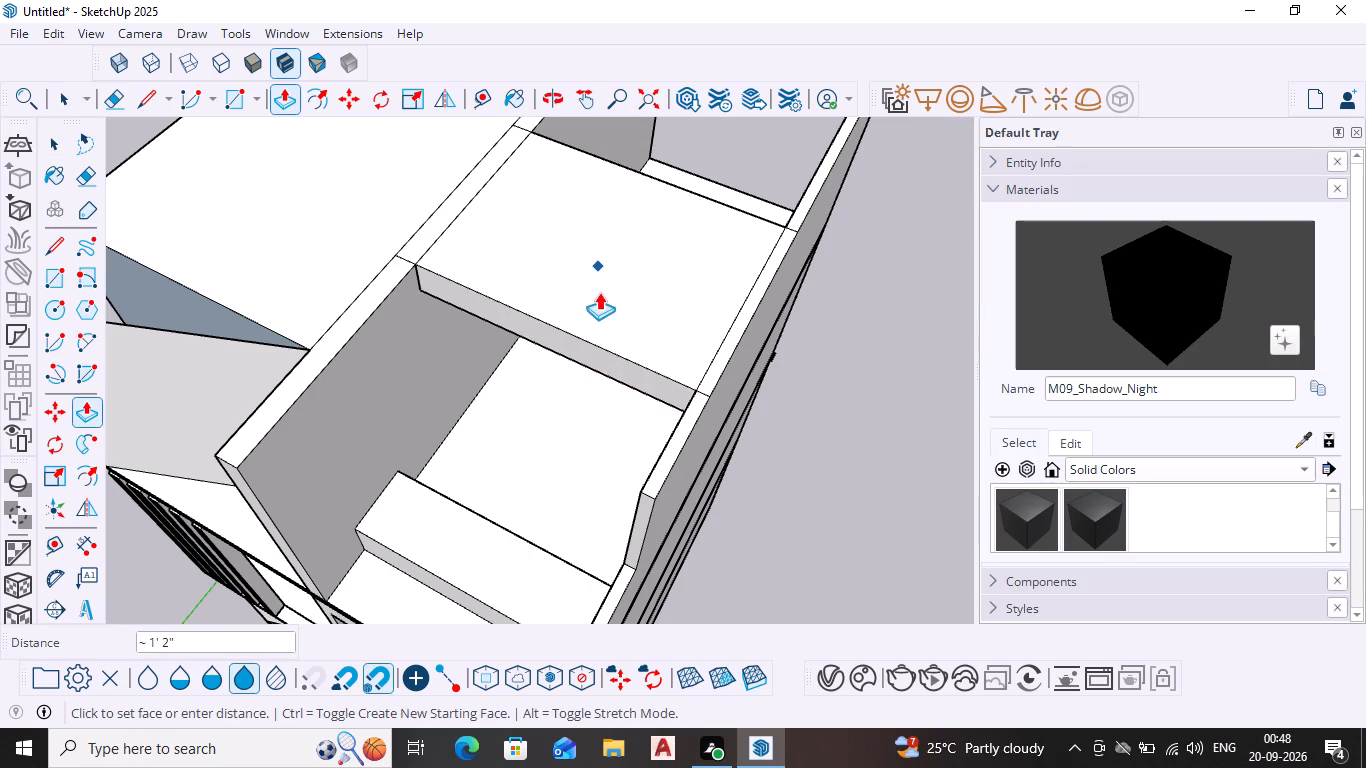
key("4")
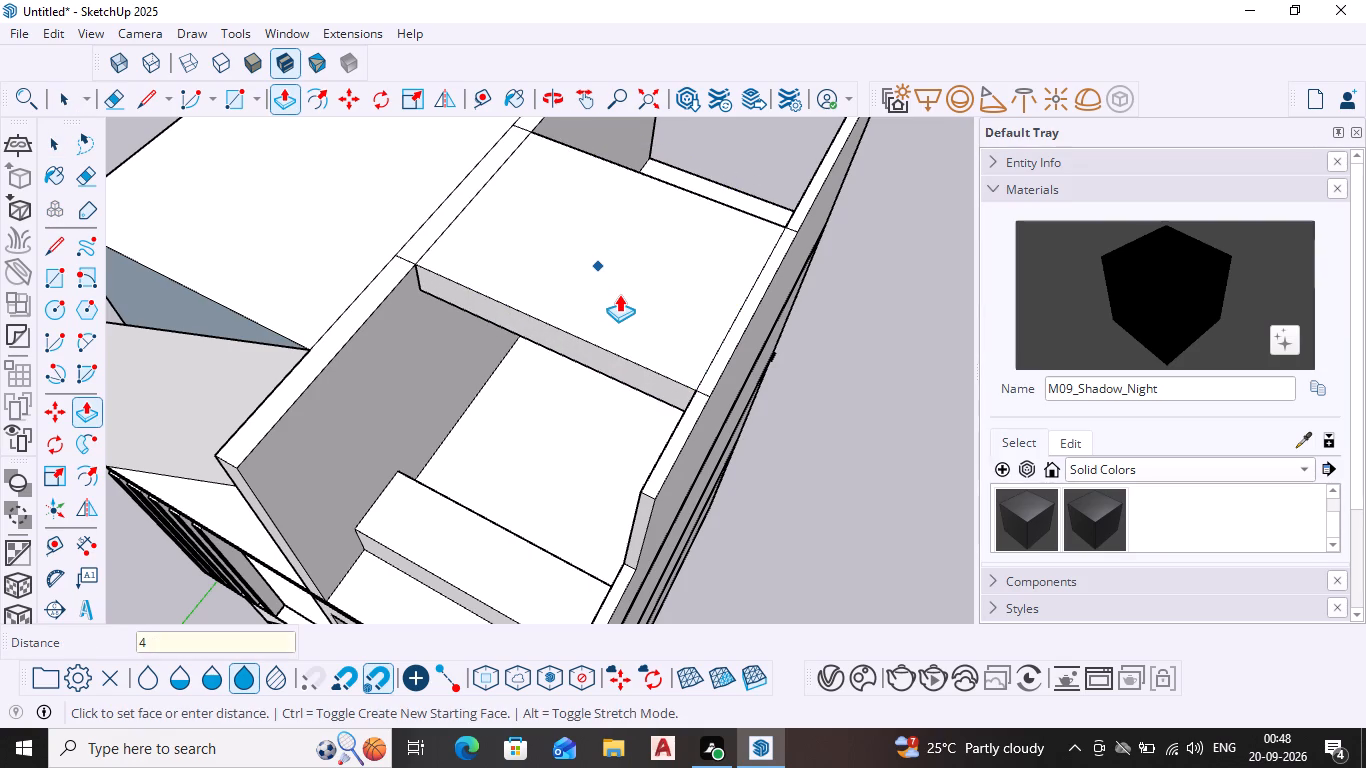
key("shift+quotedbl")
key("Return")
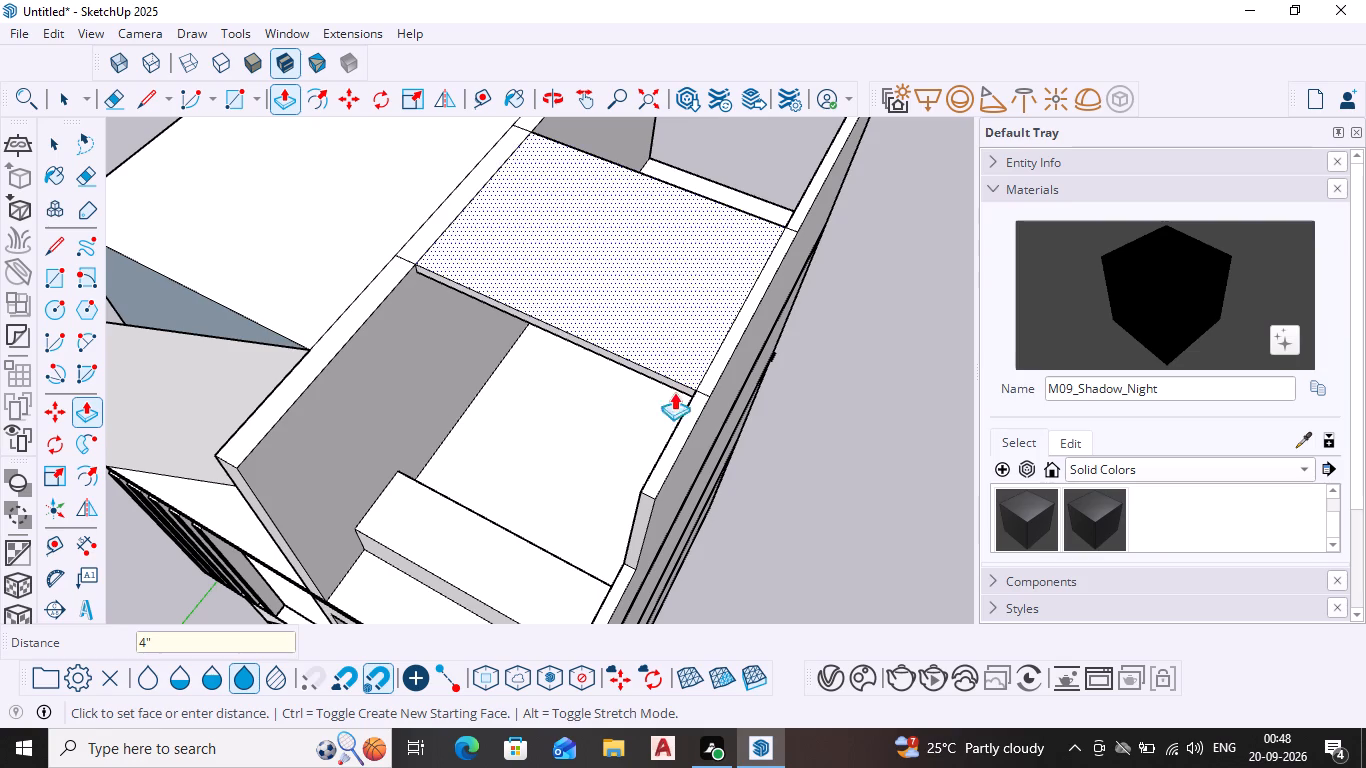
Examine the new roof slab and the stepped side wall from the front.
middle_click_drag(579, 480, 728, 267)
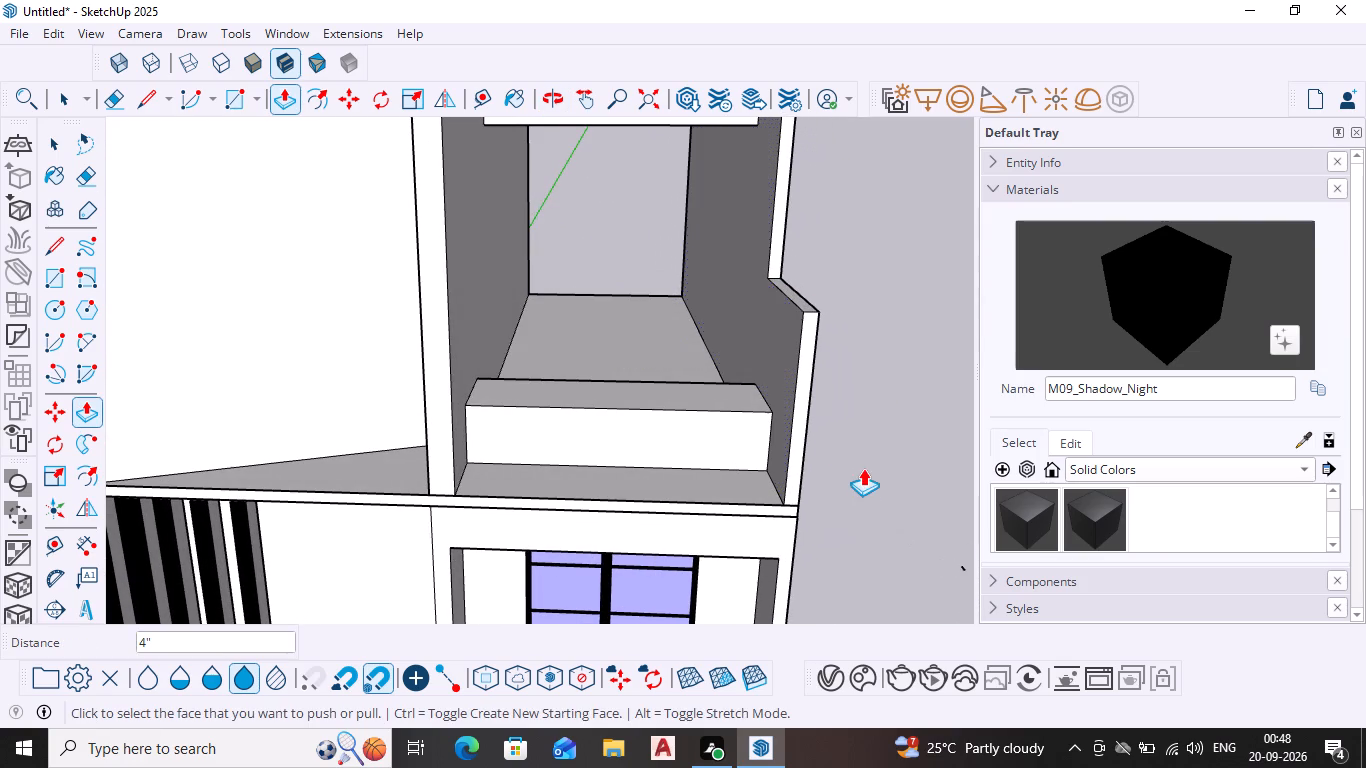
middle_click_drag(763, 398, 744, 573)
middle_click_drag(744, 538, 742, 388)
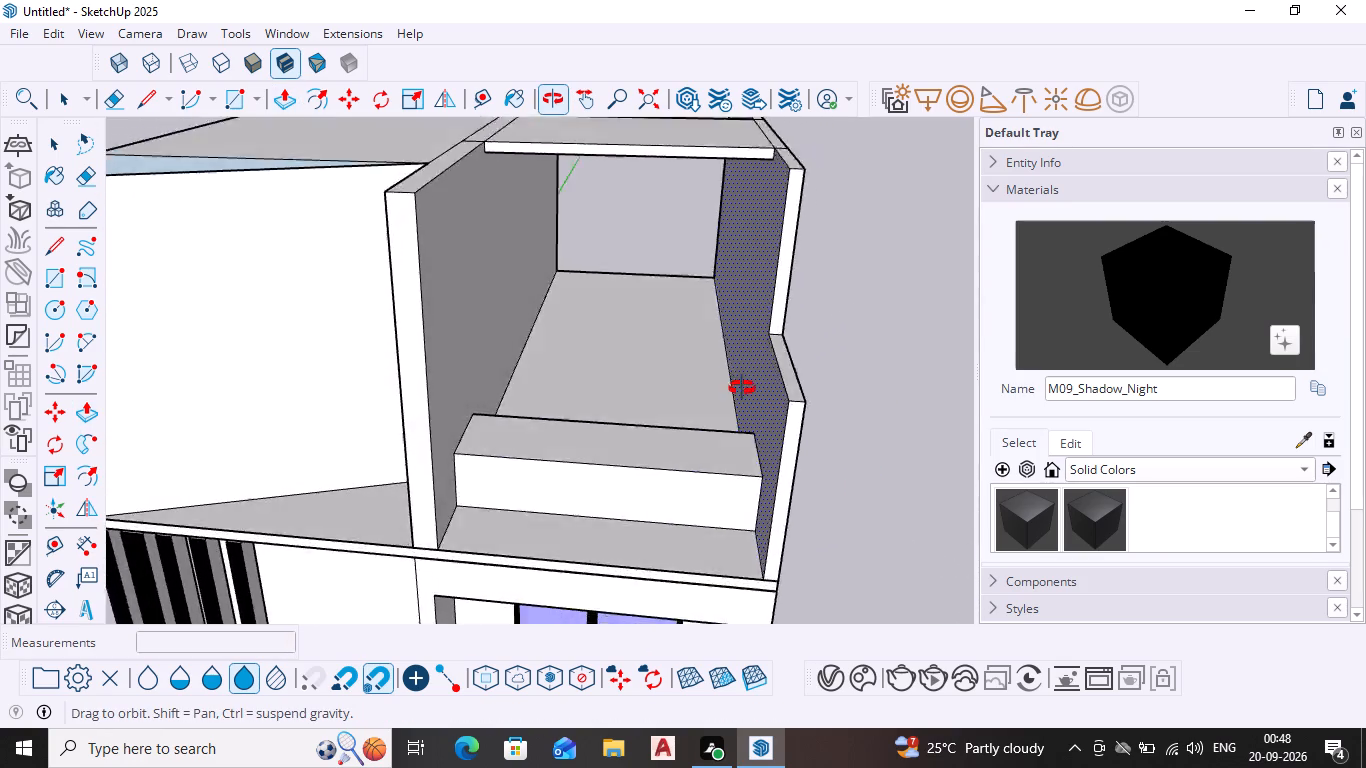
middle_click_drag(742, 388, 770, 315)
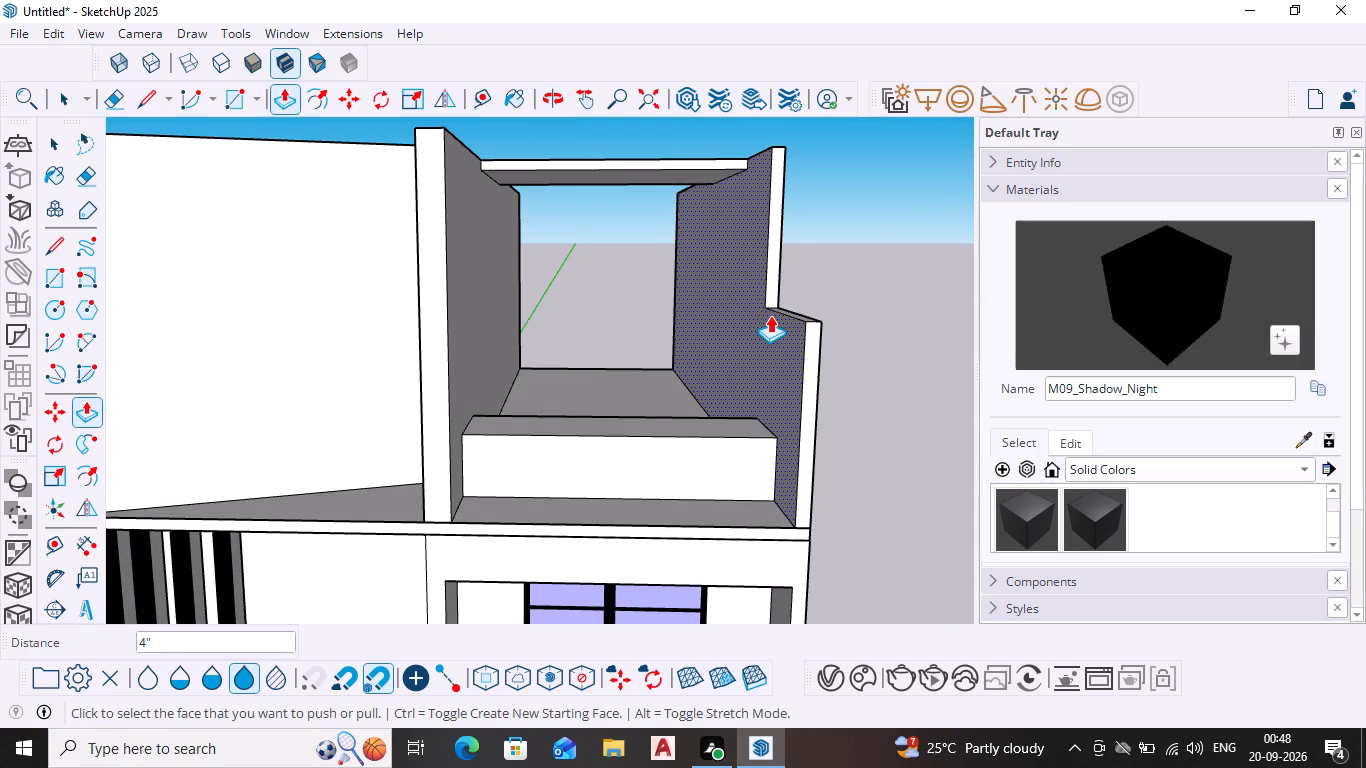
scroll(788, 291, "down", 2)
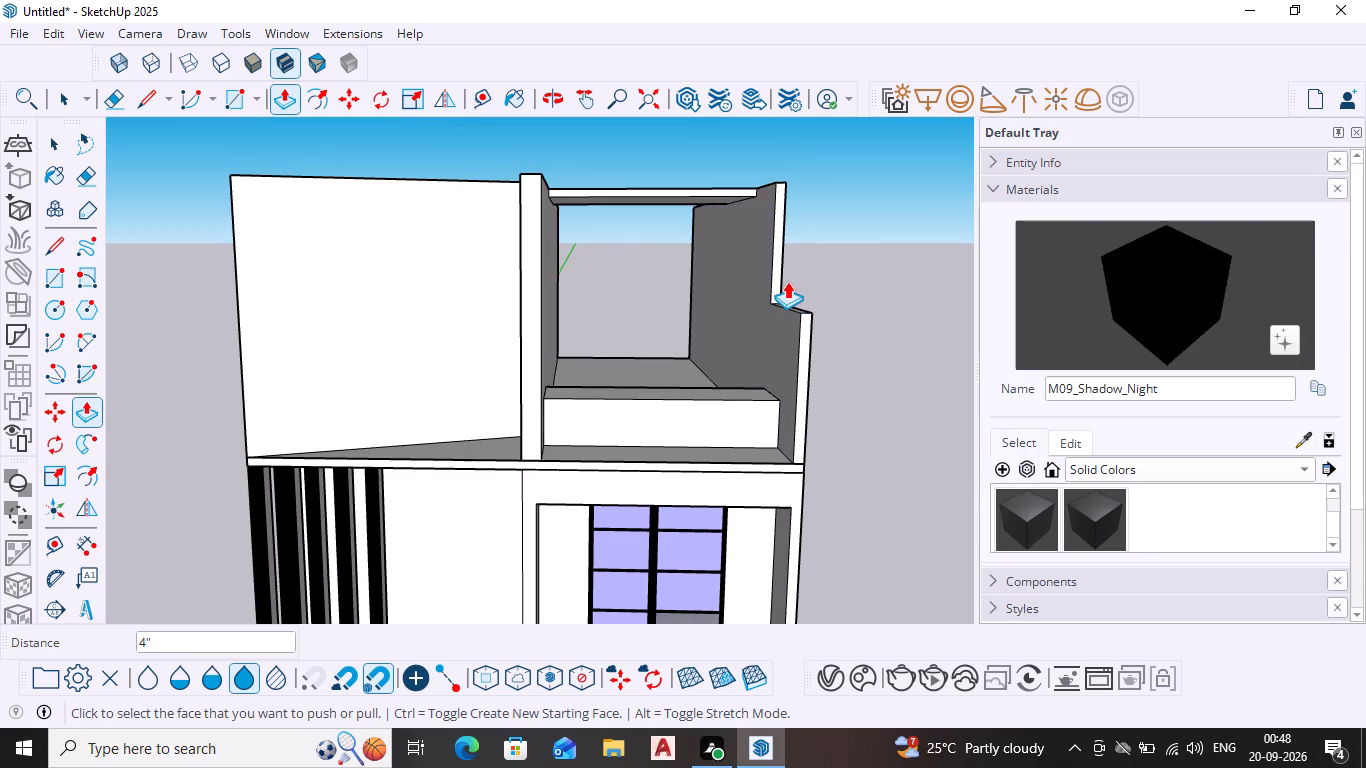
key("space")
scroll(818, 258, "down", 2)
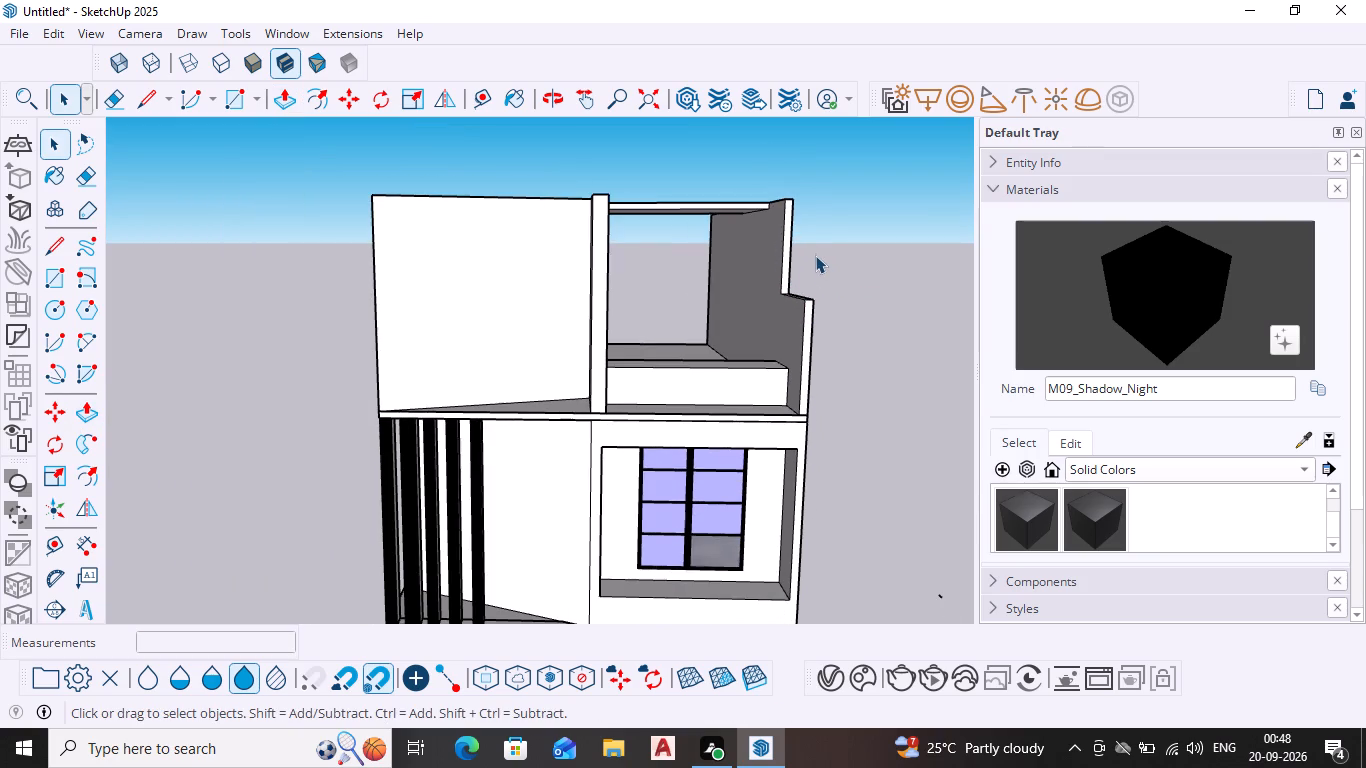
middle_click_drag(791, 240, 783, 263)
Push/Pull the slab's front edge face forward about 3' 4" to the front end of the raised side wall.
scroll(752, 171, "up", 2)
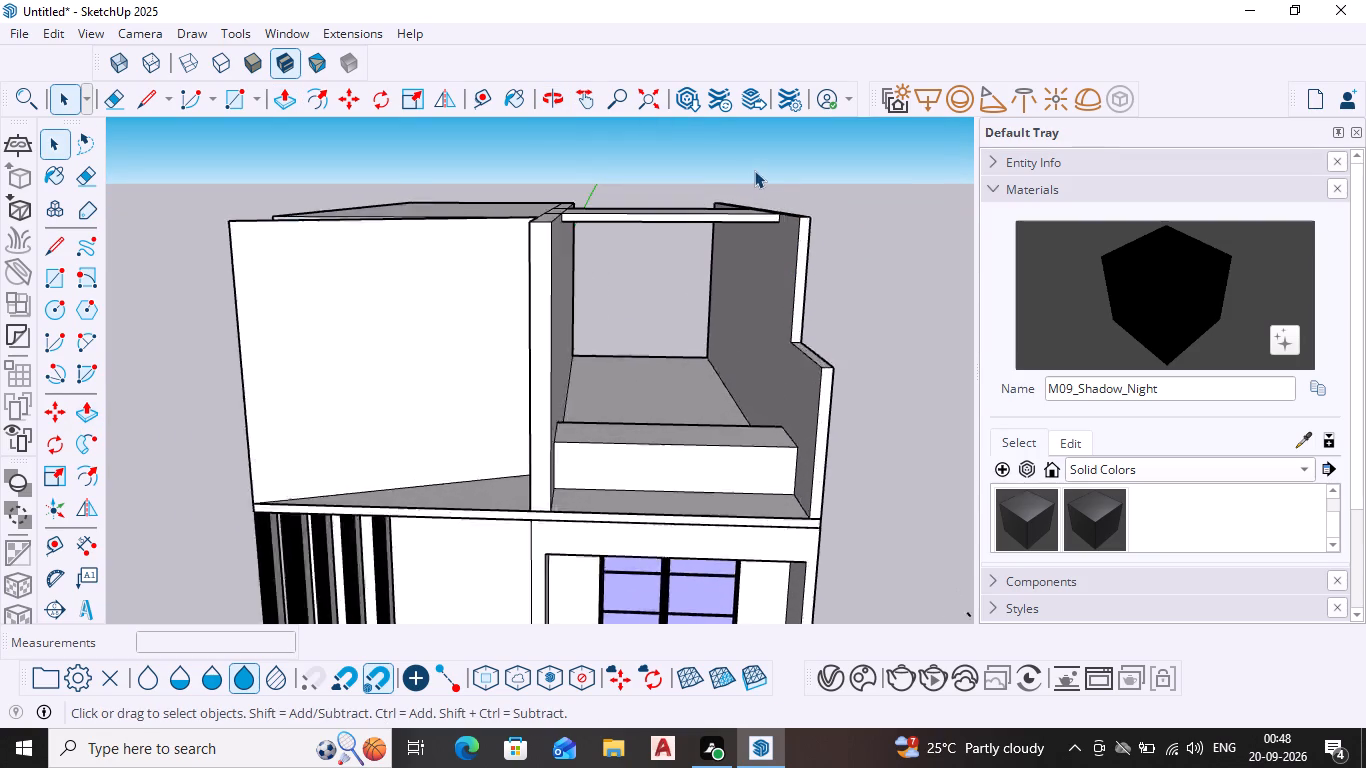
scroll(754, 170, "up", 3)
left_click(762, 224)
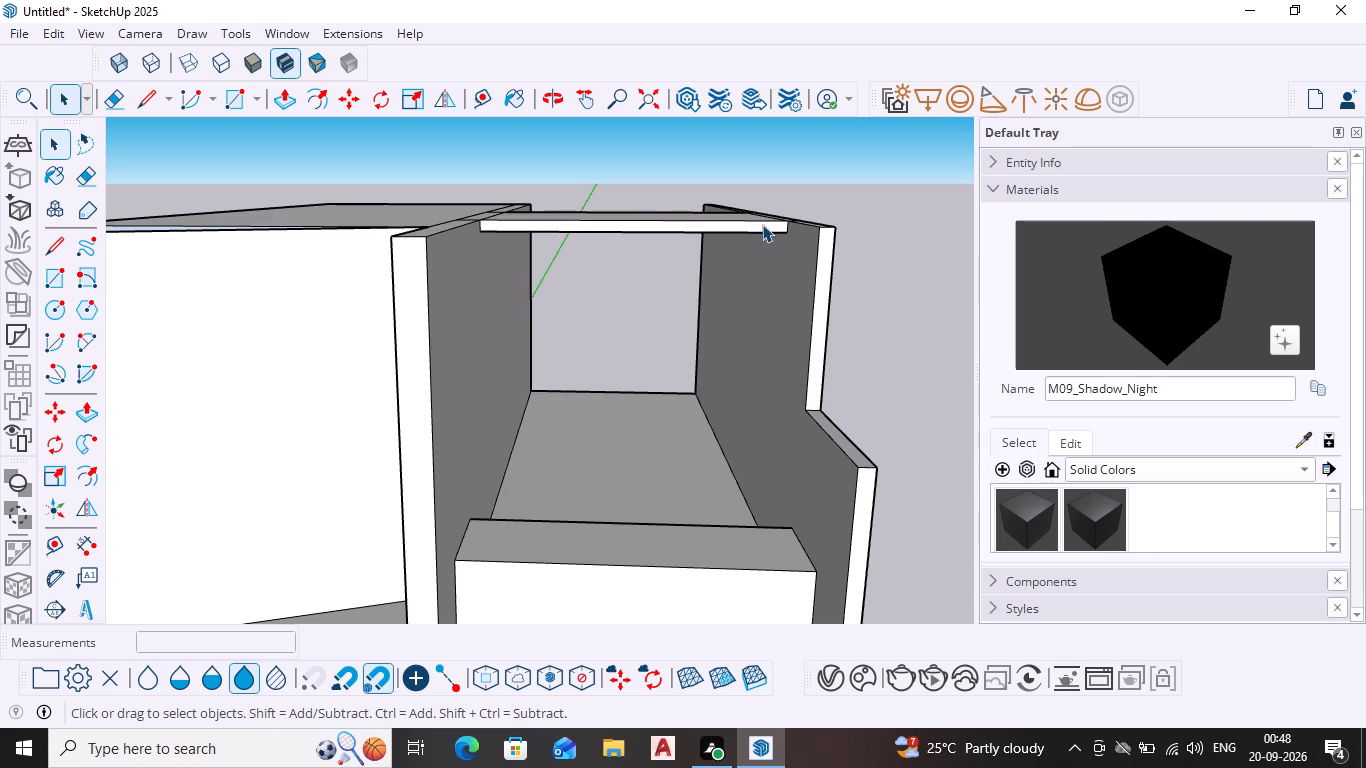
scroll(763, 224, "up", 4)
key("p")
key("Return")
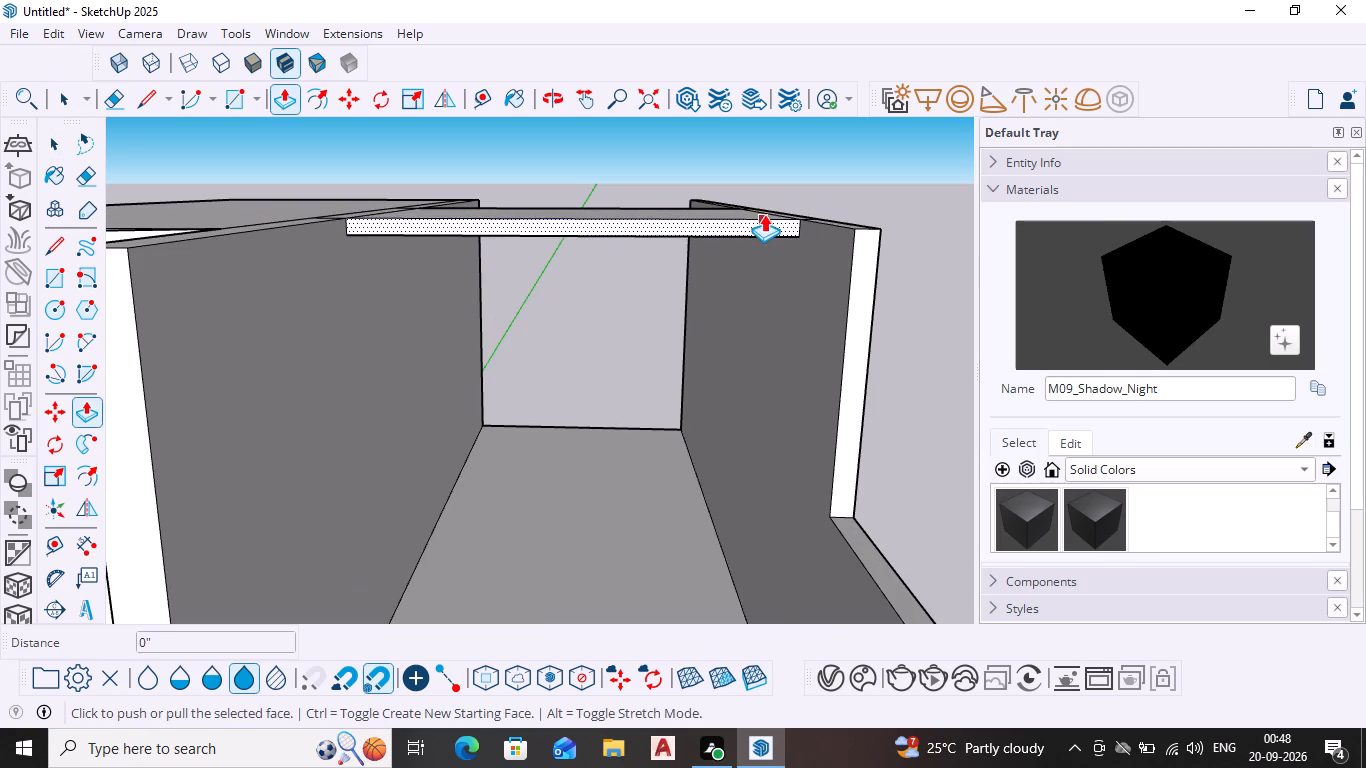
left_click(764, 217)
left_click(802, 255)
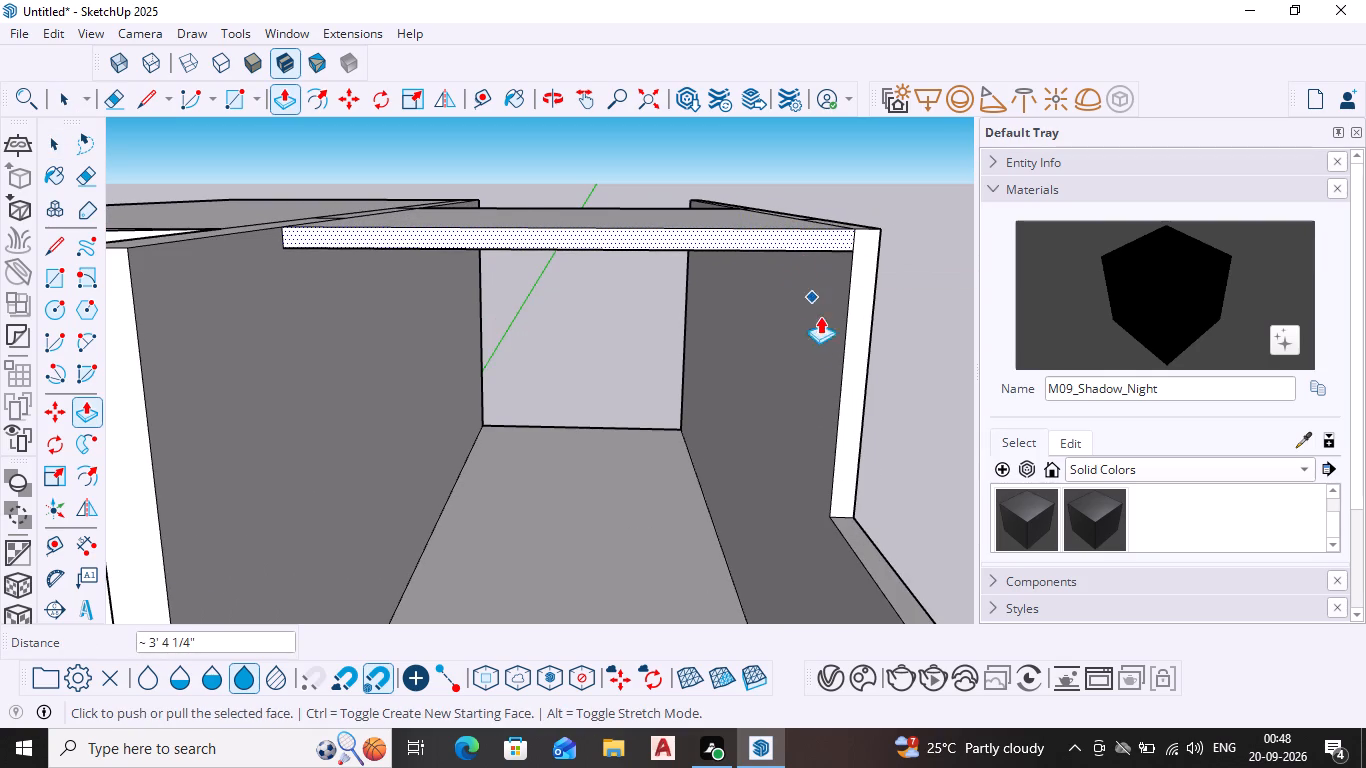
Delete the seam line between the slab's front face and the raised side wall's front face.
scroll(817, 359, "down", 7)
middle_click_drag(828, 399, 812, 337)
scroll(843, 238, "up", 4)
key("space")
scroll(819, 270, "up", 4)
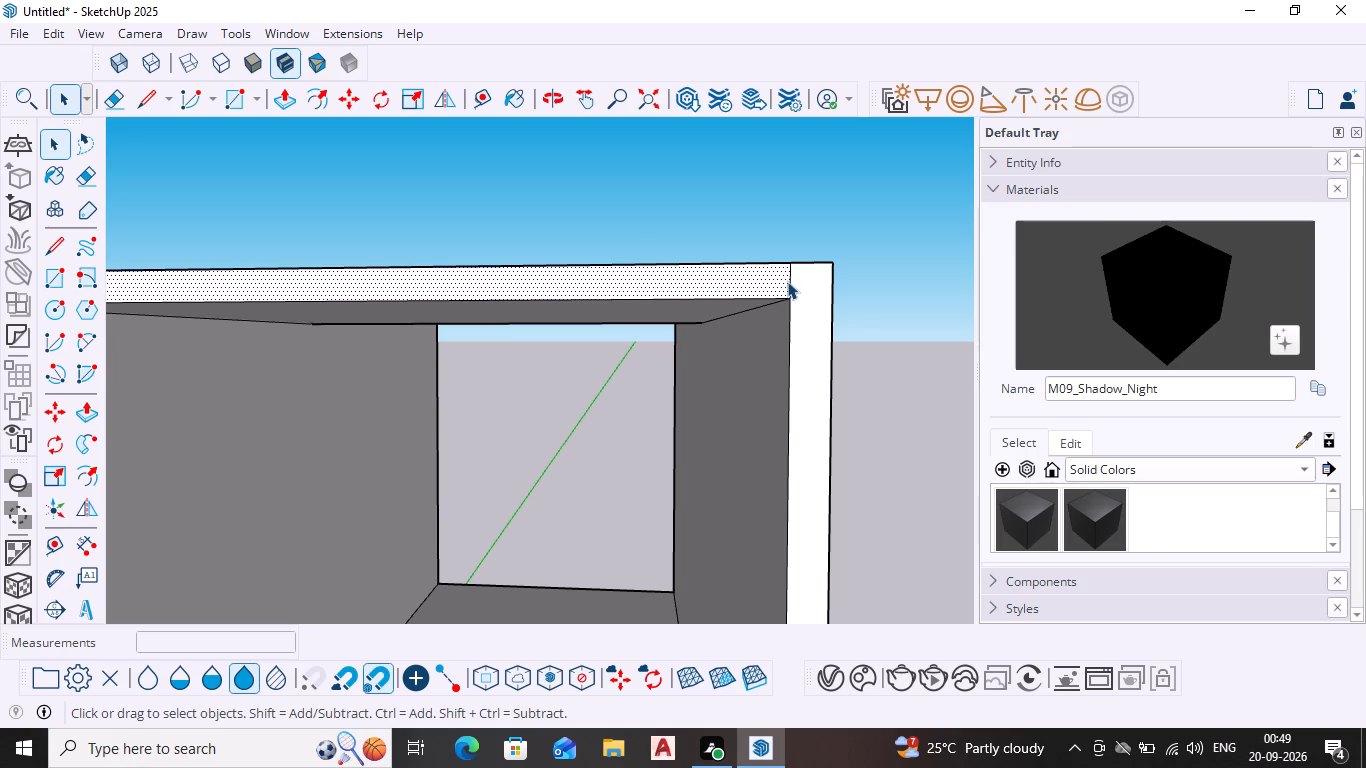
left_click(790, 277)
key("Delete")
Examine the extended roof slab and the whole house front from a distance and from below.
scroll(804, 283, "down", 5)
scroll(721, 335, "down", 2)
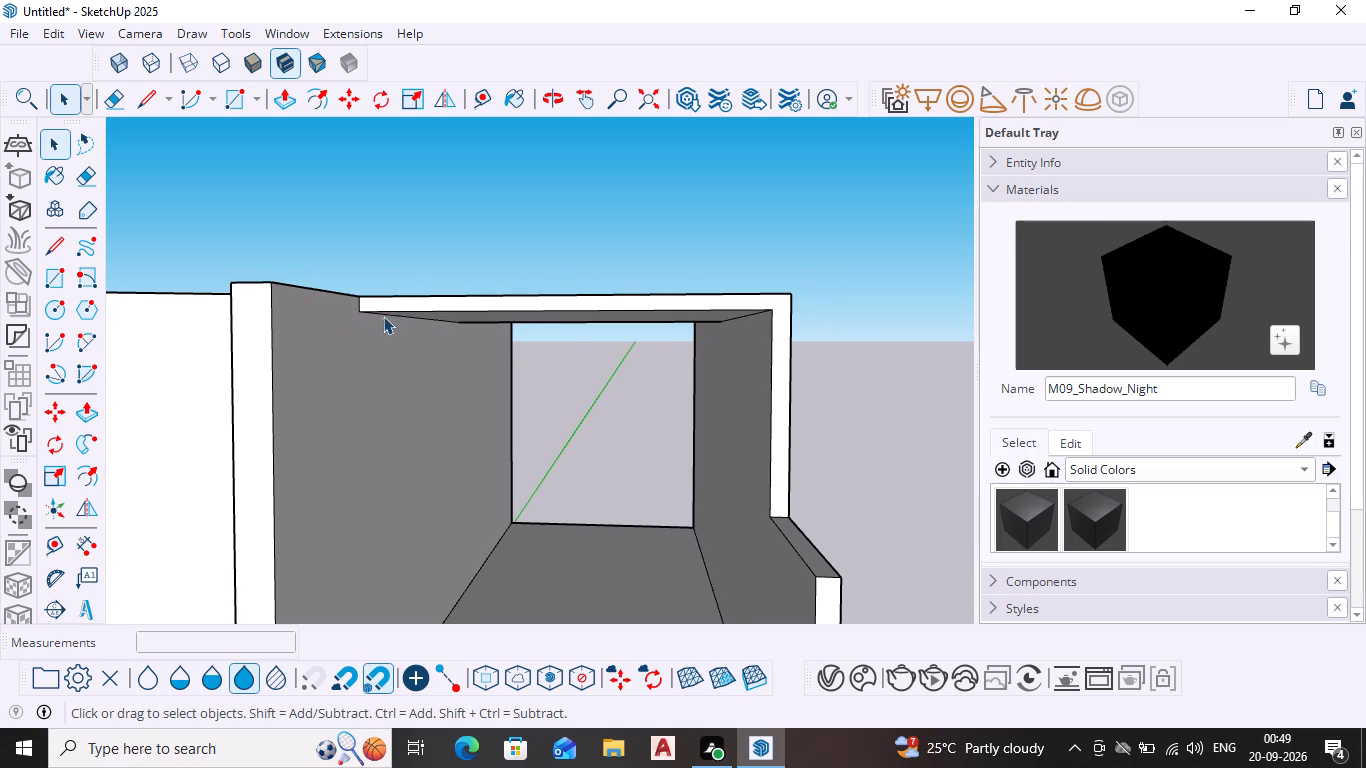
scroll(381, 317, "down", 9)
middle_click_drag(433, 386, 540, 389)
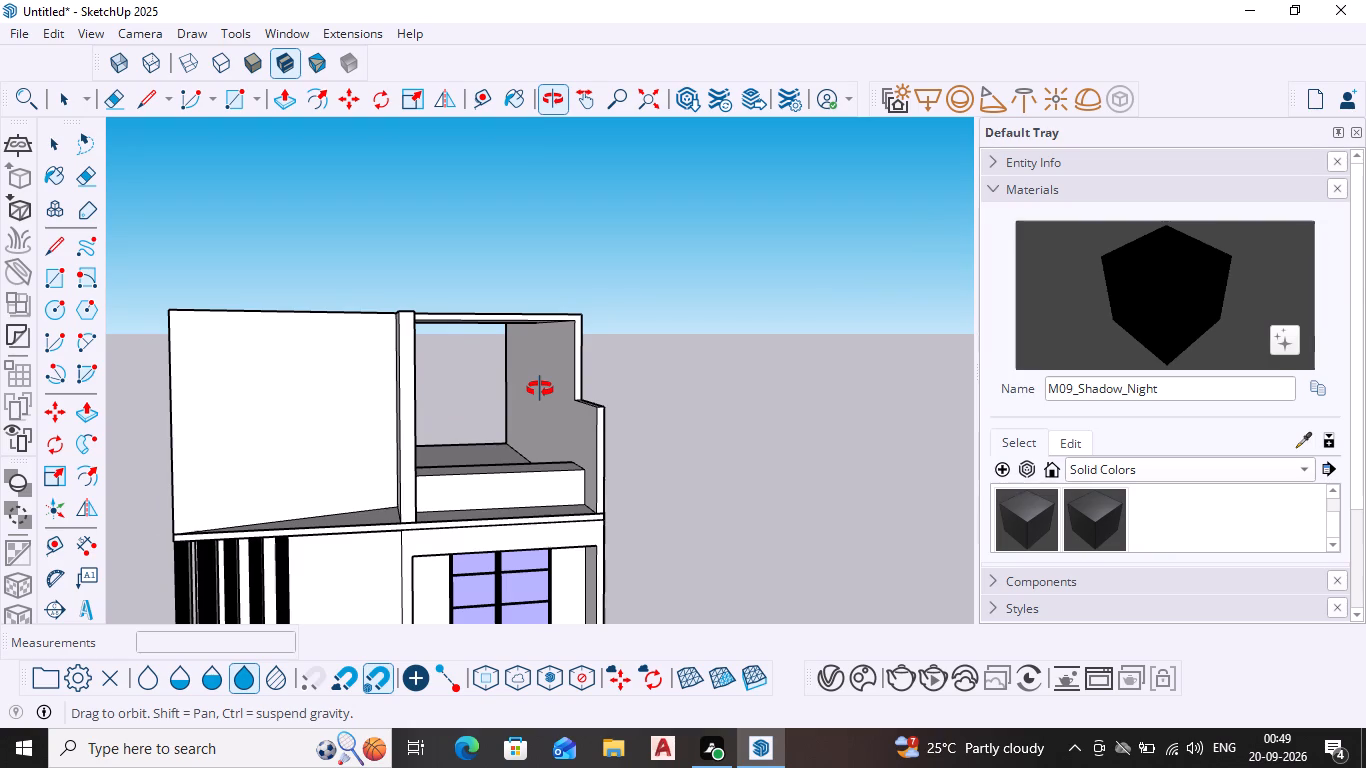
middle_click_drag(540, 389, 514, 375)
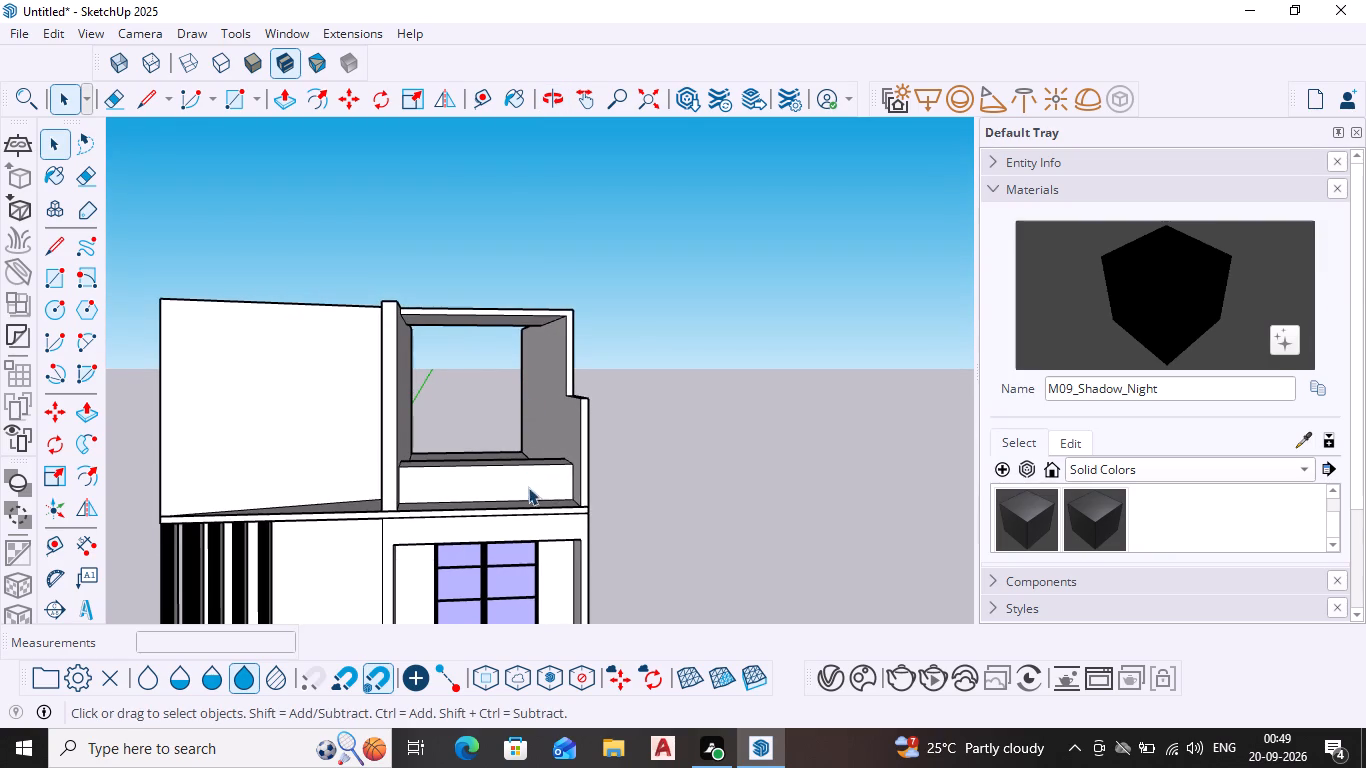
scroll(527, 467, "down", 12)
middle_click_drag(513, 466, 525, 348)
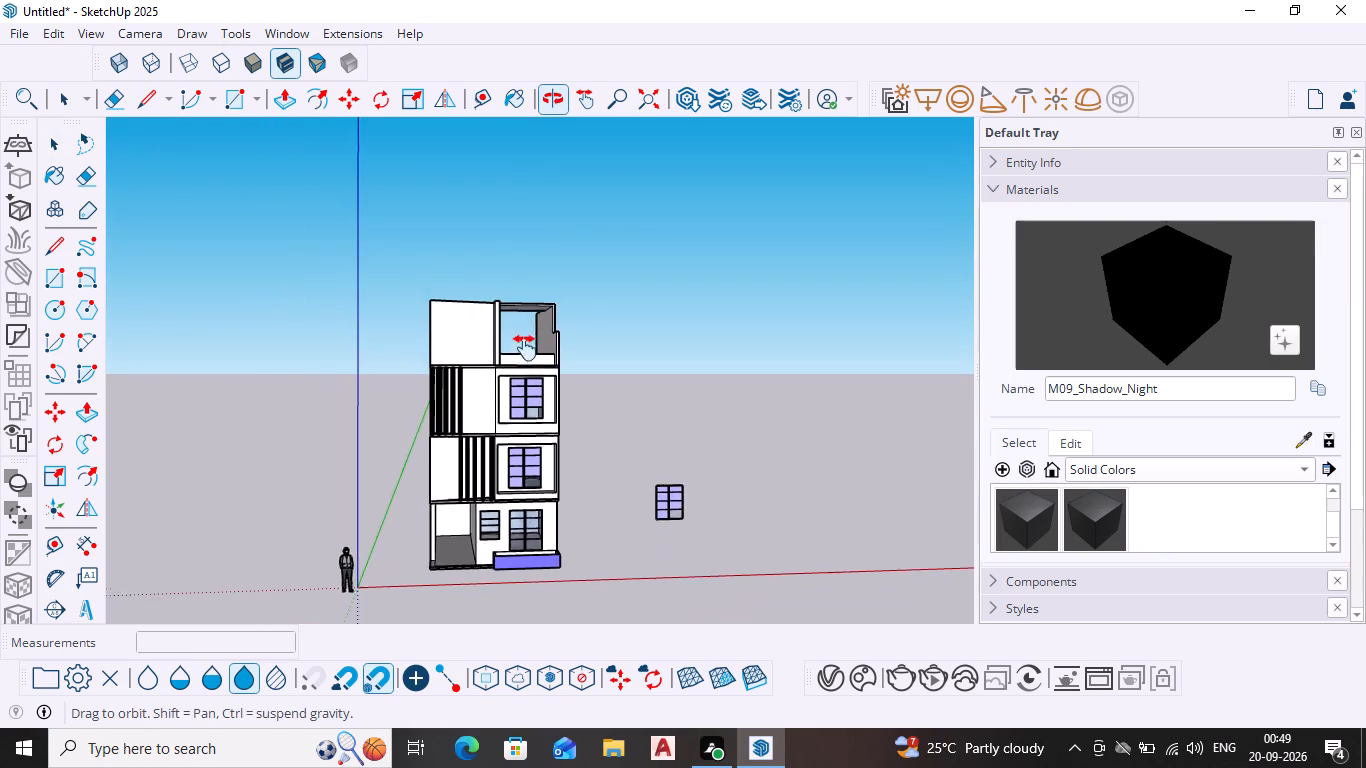
middle_click_drag(525, 348, 525, 345)
scroll(525, 385, "up", 2)
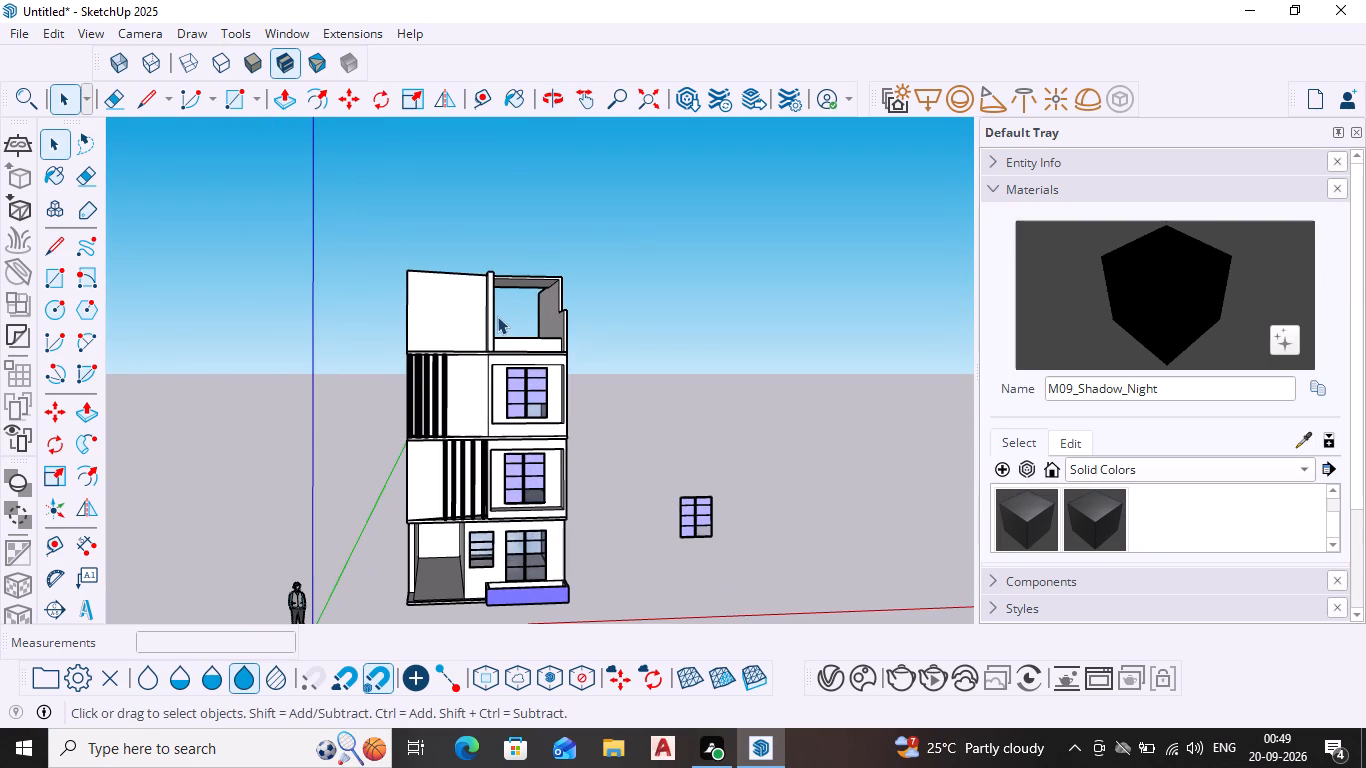
middle_click_drag(496, 314, 504, 260)
scroll(520, 317, "up", 3)
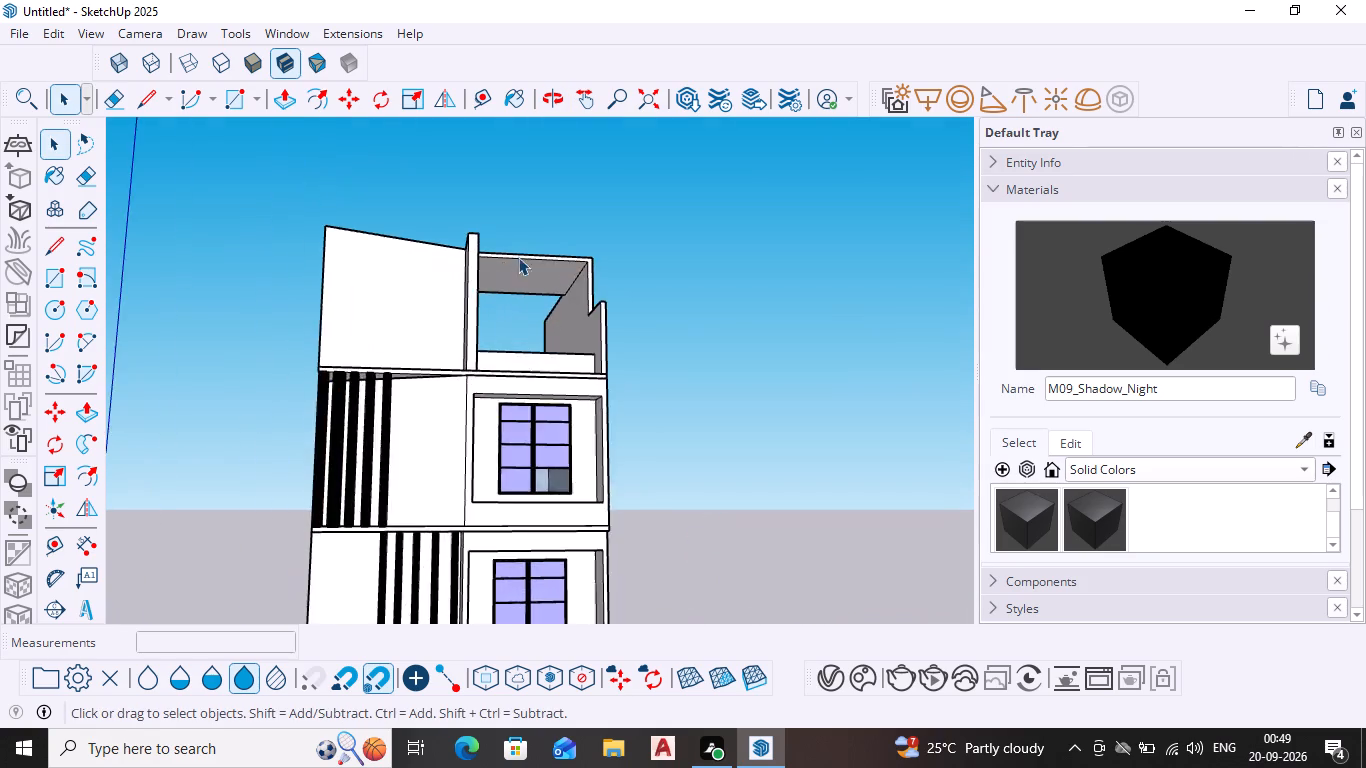
Draw a full-width rectangular strip about 1' 1" by 8' 10 3/4" across the roof slab's underside, near its rear edge.
scroll(518, 257, "up", 6)
scroll(489, 347, "up", 6)
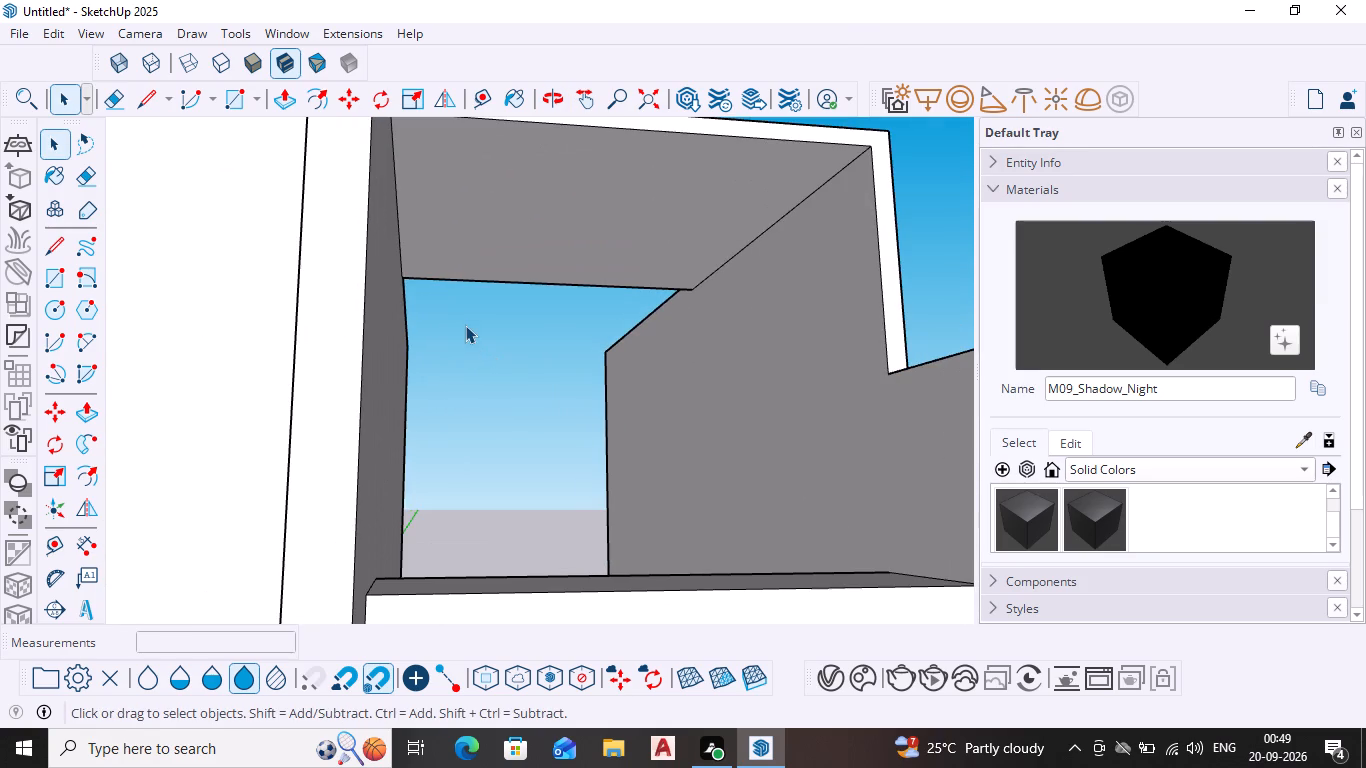
middle_click_drag(469, 315, 411, 322, "shift")
scroll(400, 258, "up", 2)
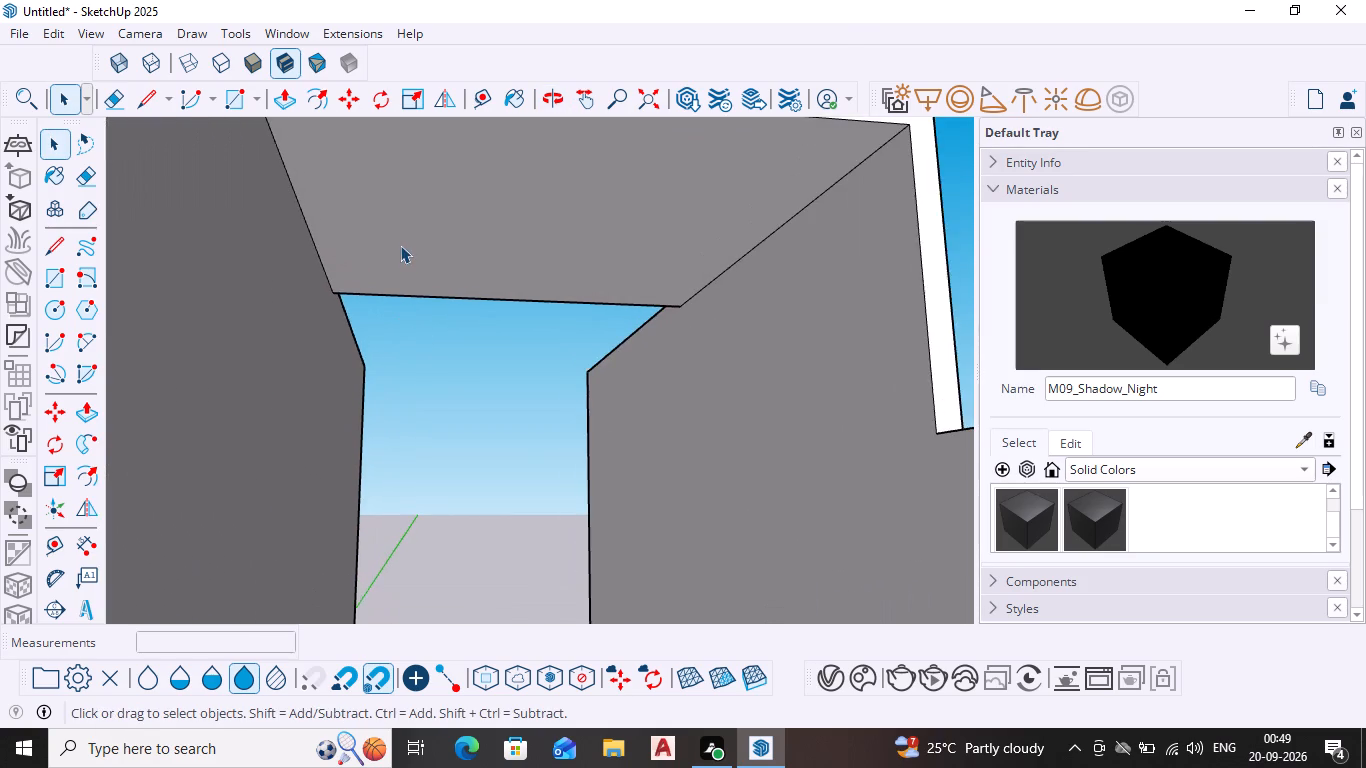
scroll(400, 245, "down", 1)
left_click(230, 107)
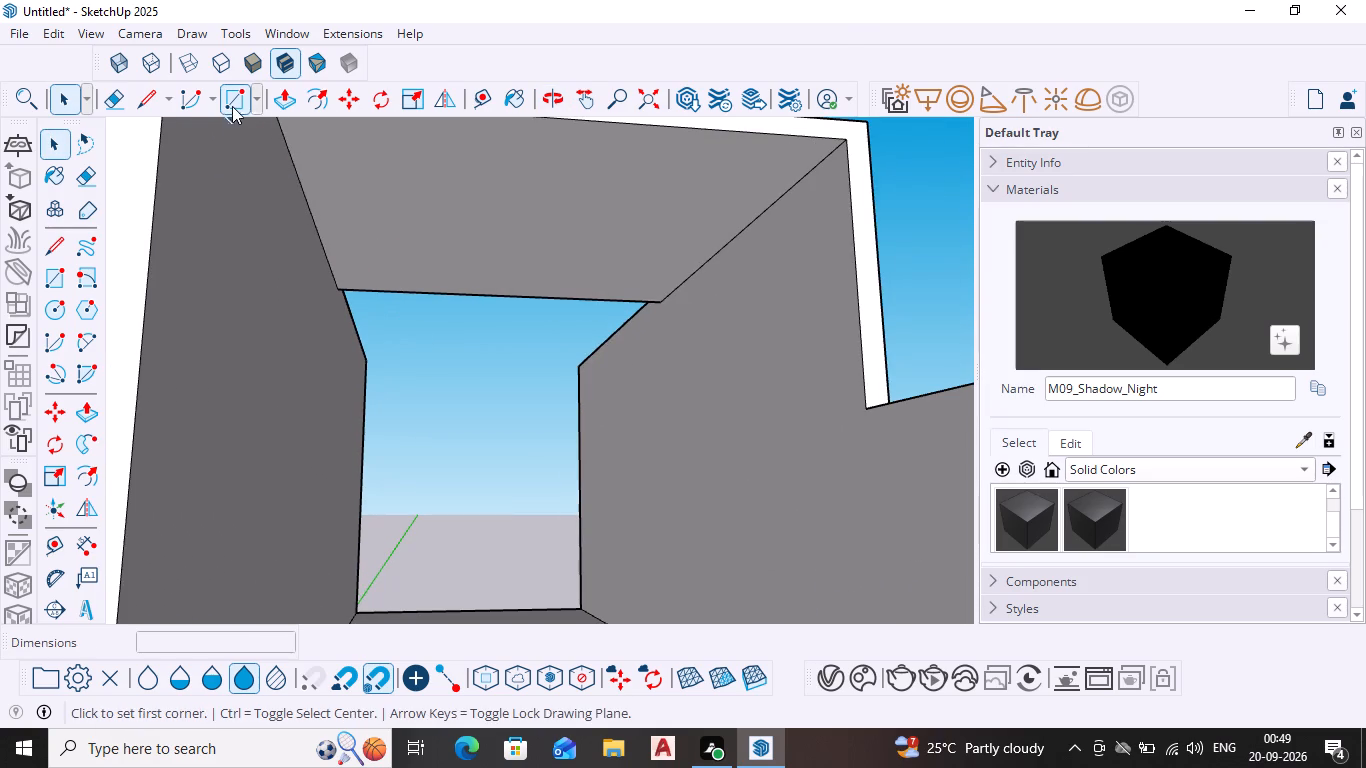
left_click(333, 260)
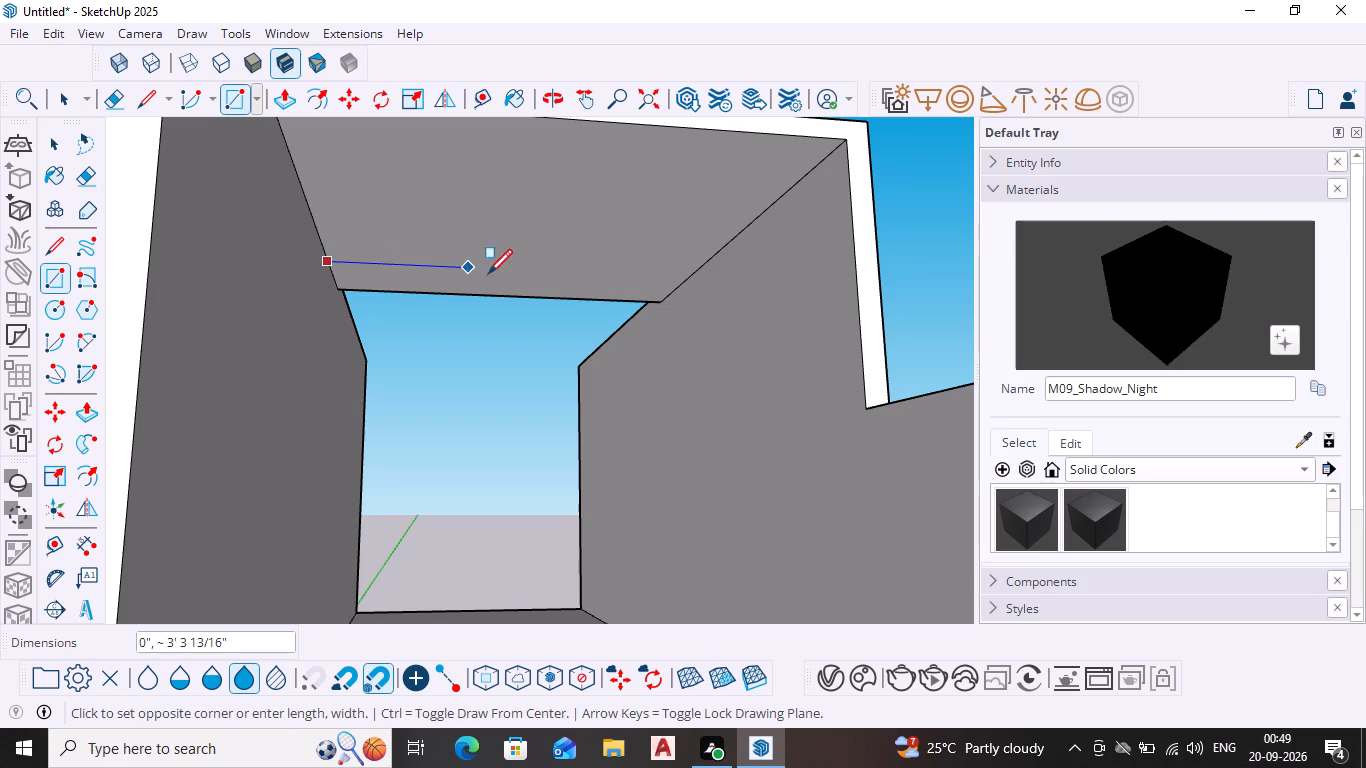
left_click(704, 266)
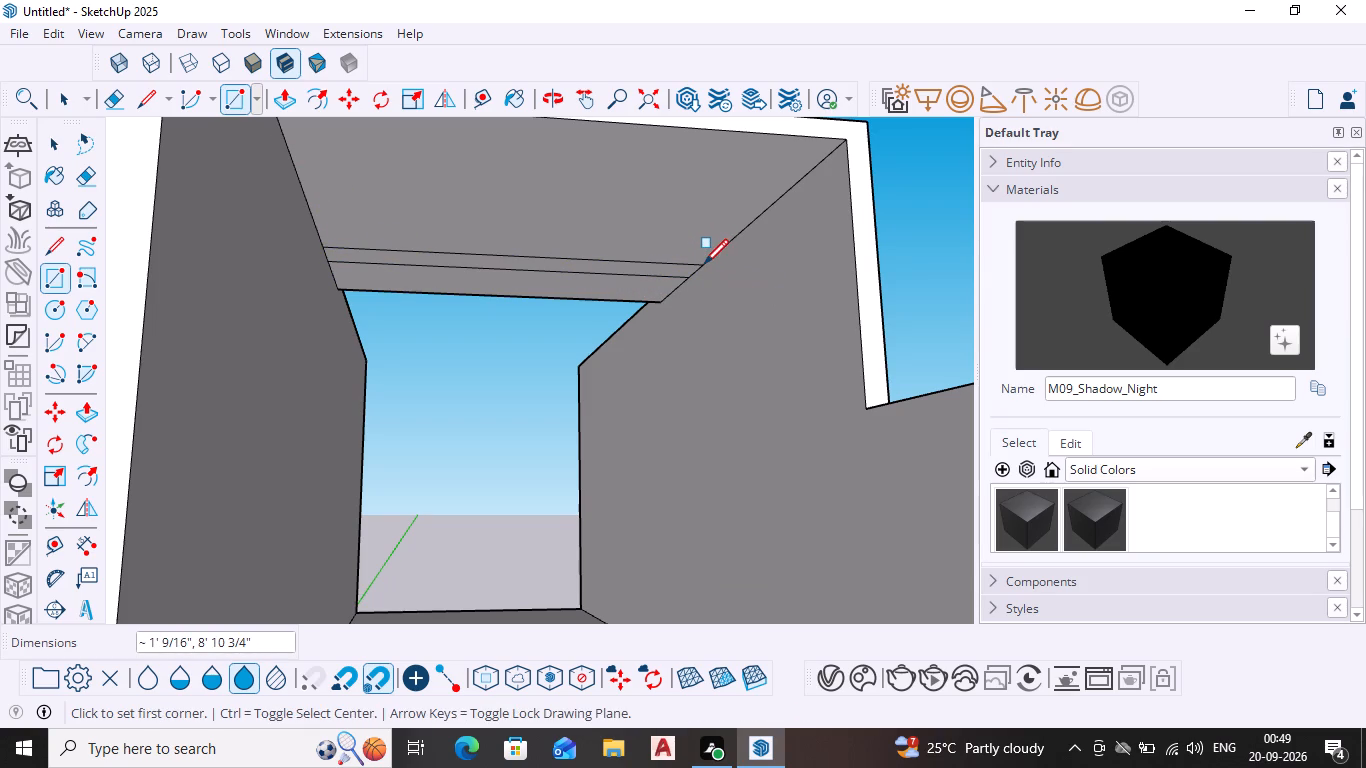
Copy the strip three times towards the front along the slab's underside, offset about 1' 9", 1' 6" and 1' 9" in turn.
key("space")
left_click(680, 272)
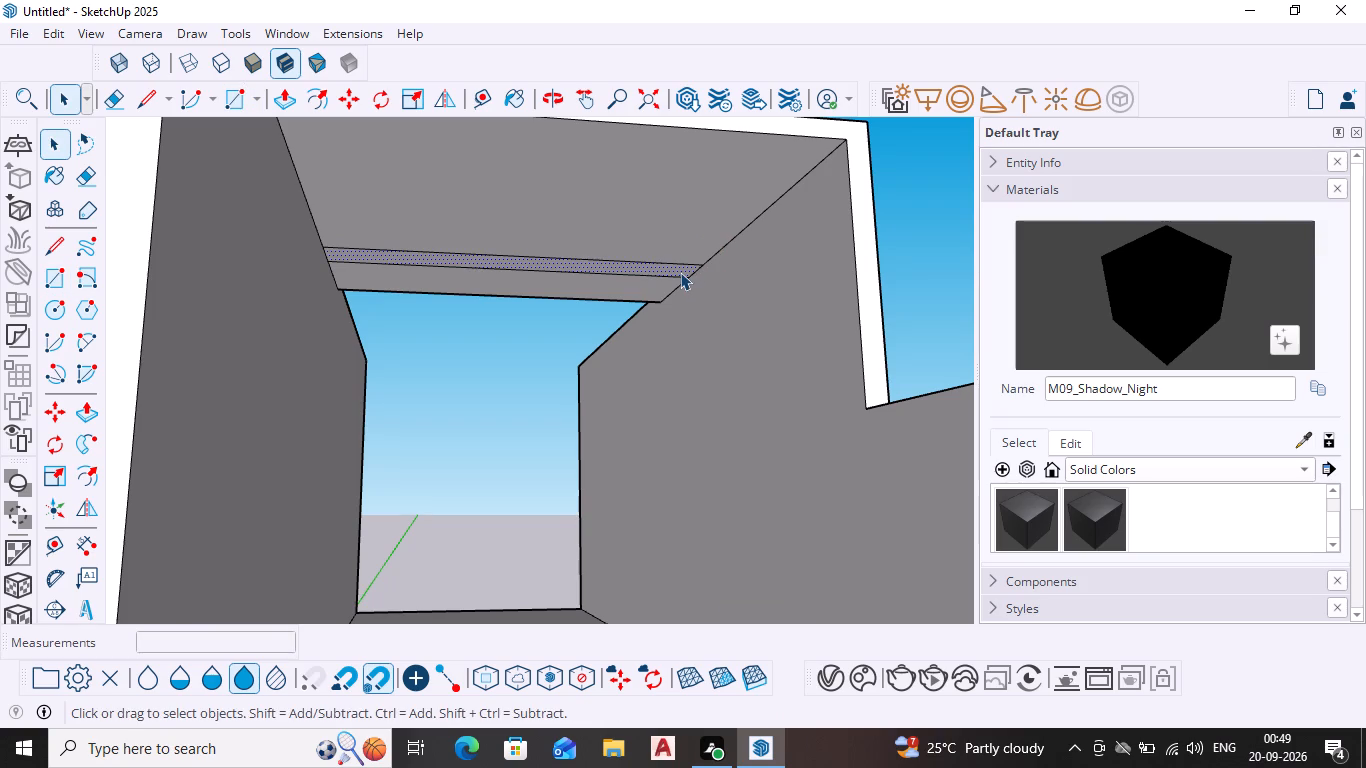
key("m")
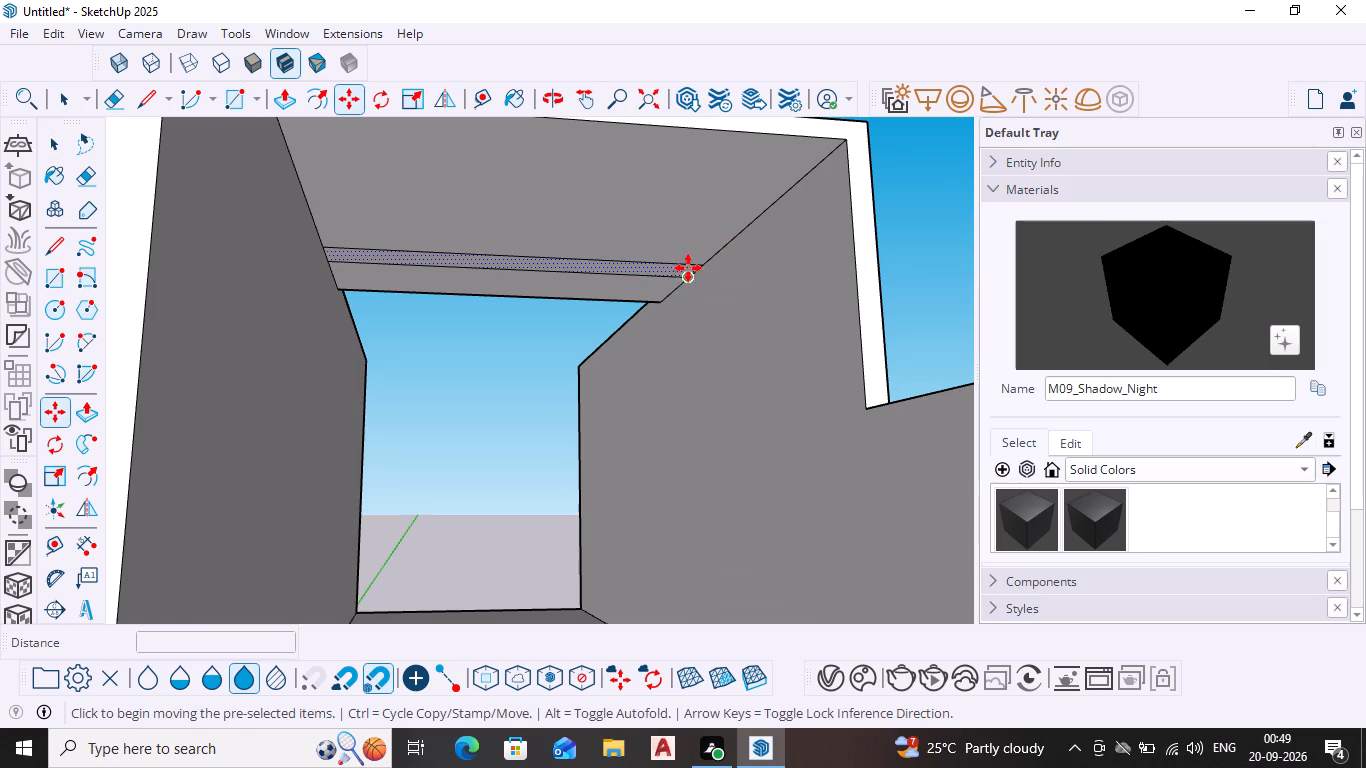
left_click(705, 261)
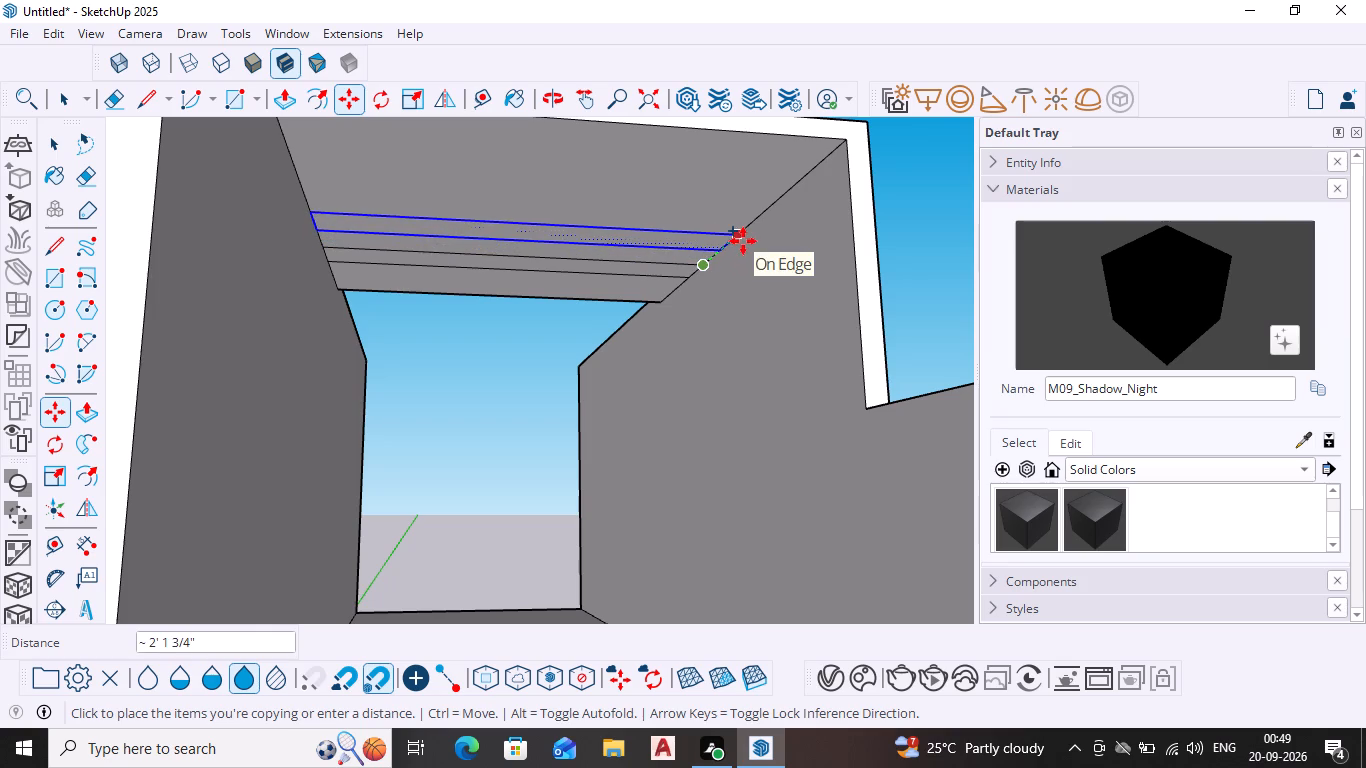
left_click(736, 246)
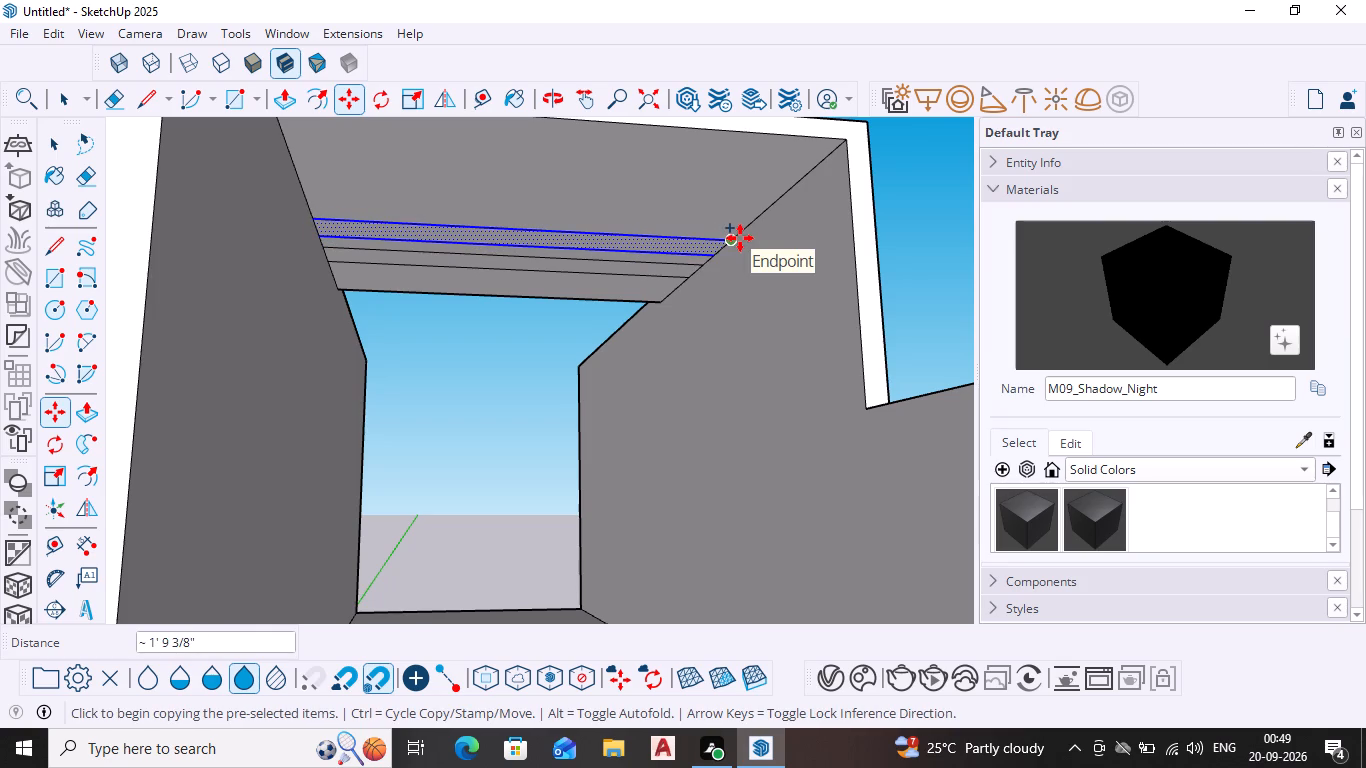
left_click(736, 240)
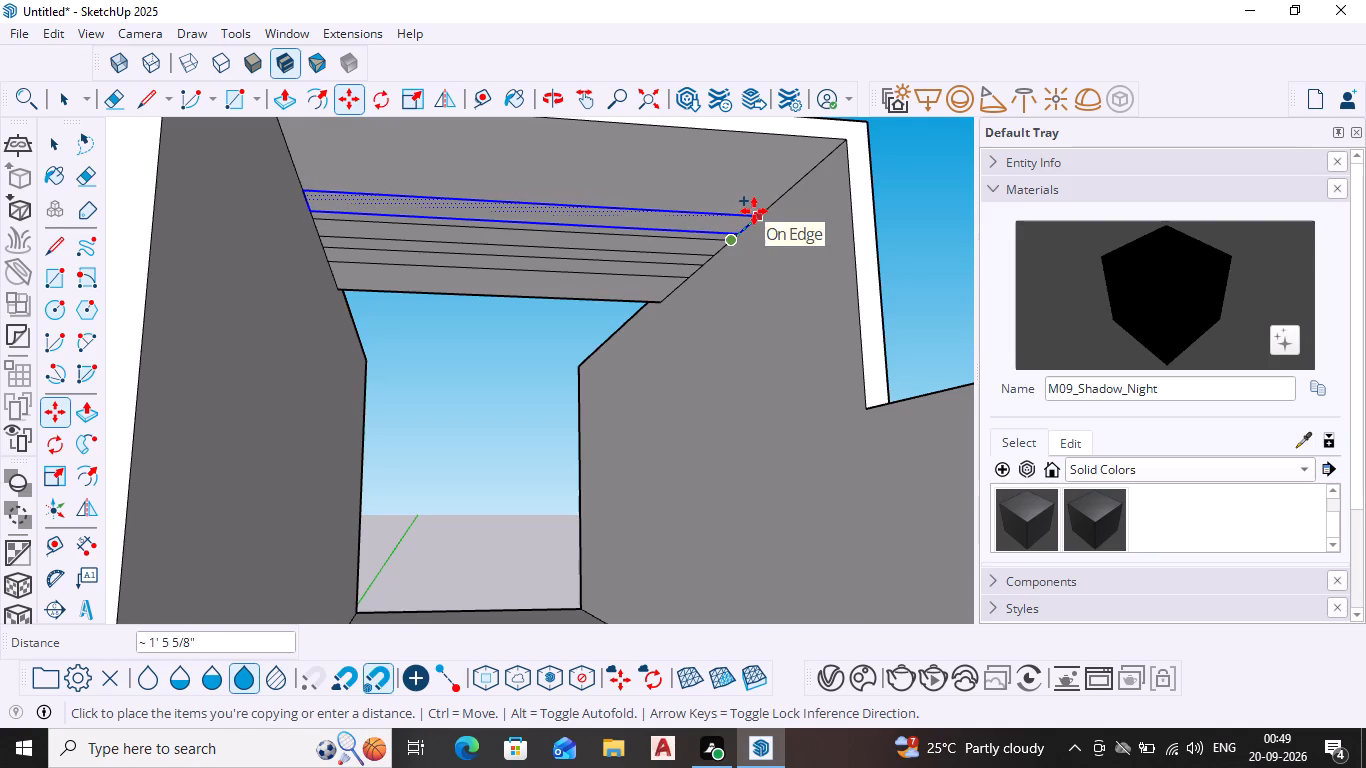
left_click(754, 211)
scroll(740, 236, "up", 3)
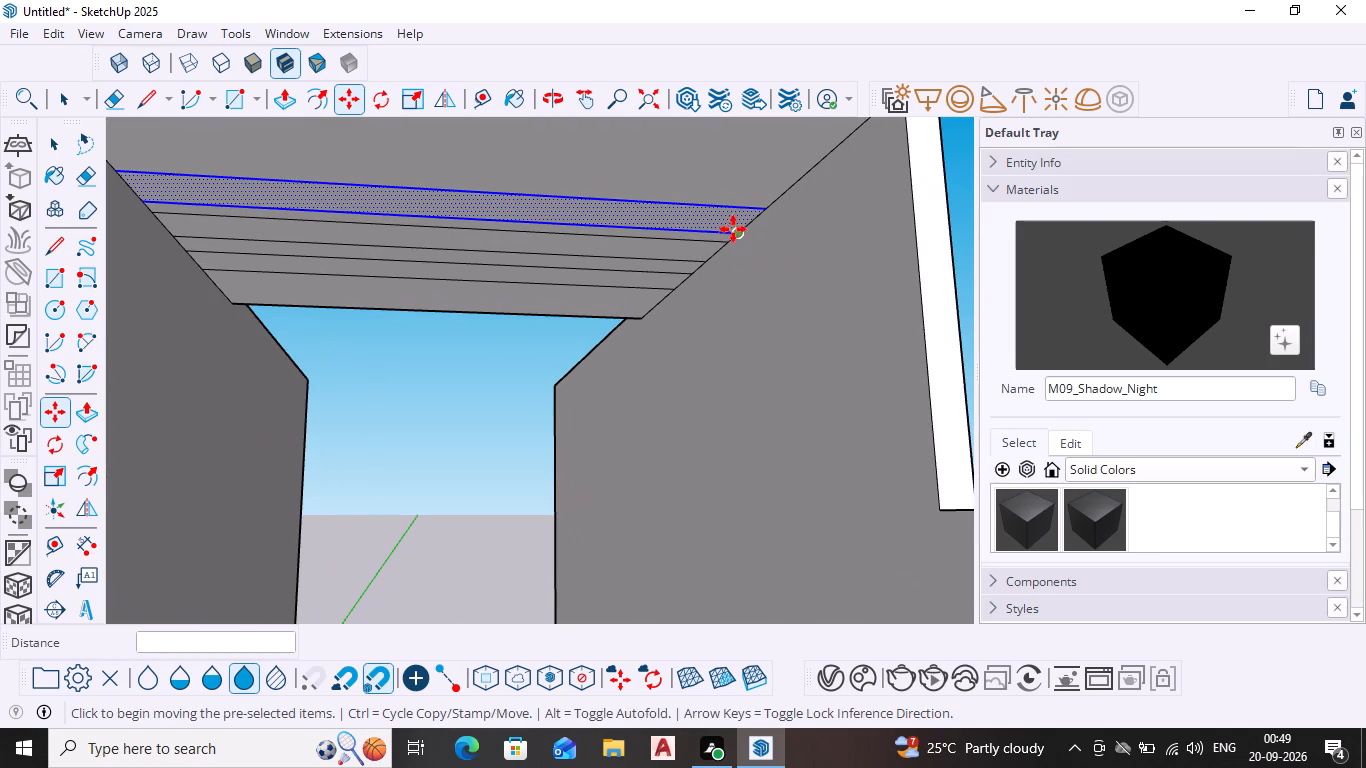
left_click(733, 227)
scroll(756, 185, "down", 4)
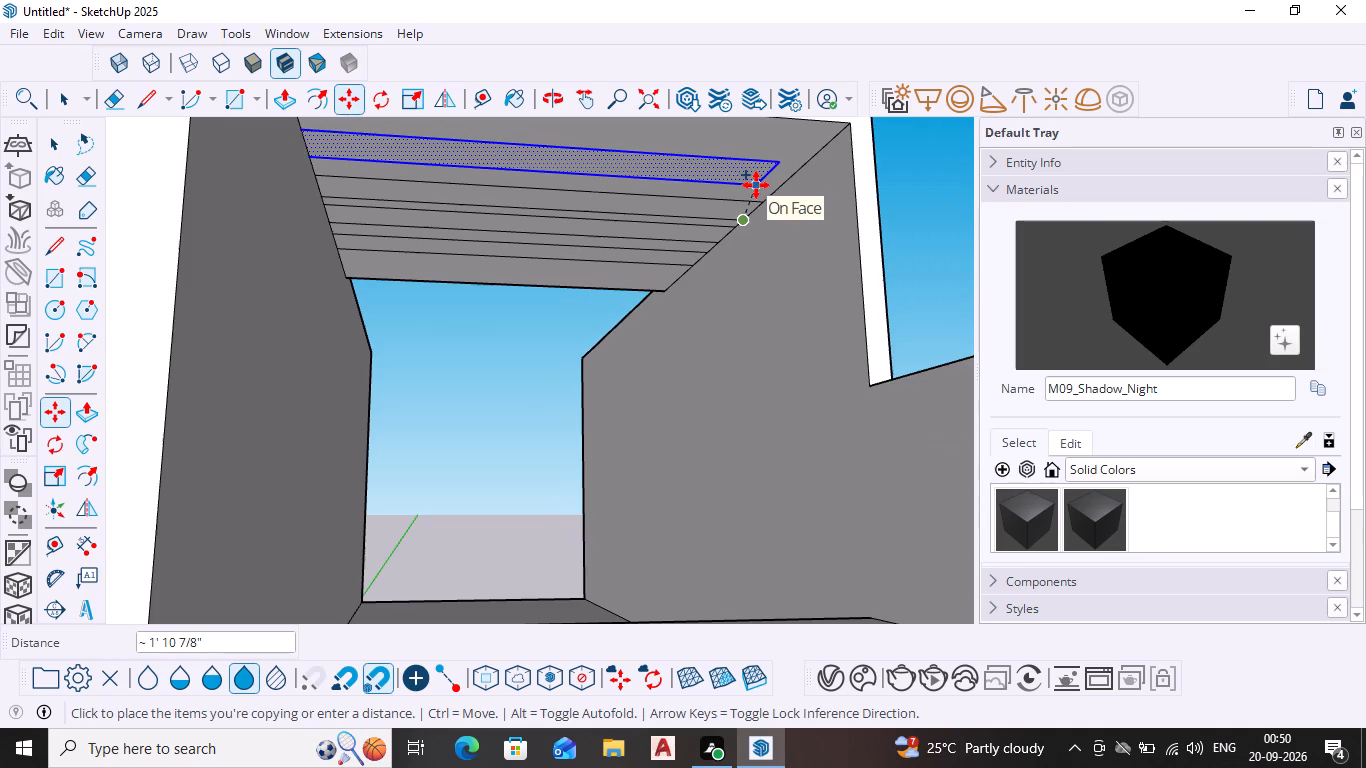
left_click(776, 185)
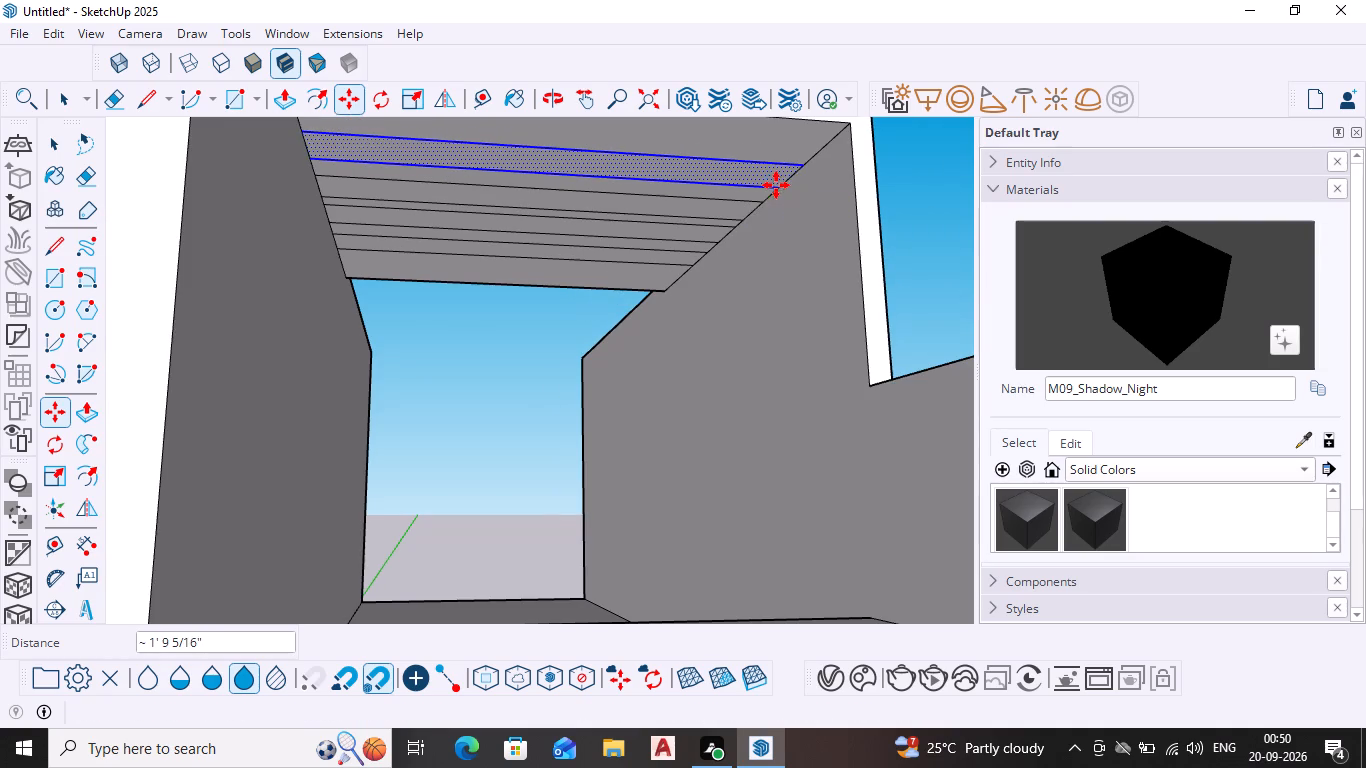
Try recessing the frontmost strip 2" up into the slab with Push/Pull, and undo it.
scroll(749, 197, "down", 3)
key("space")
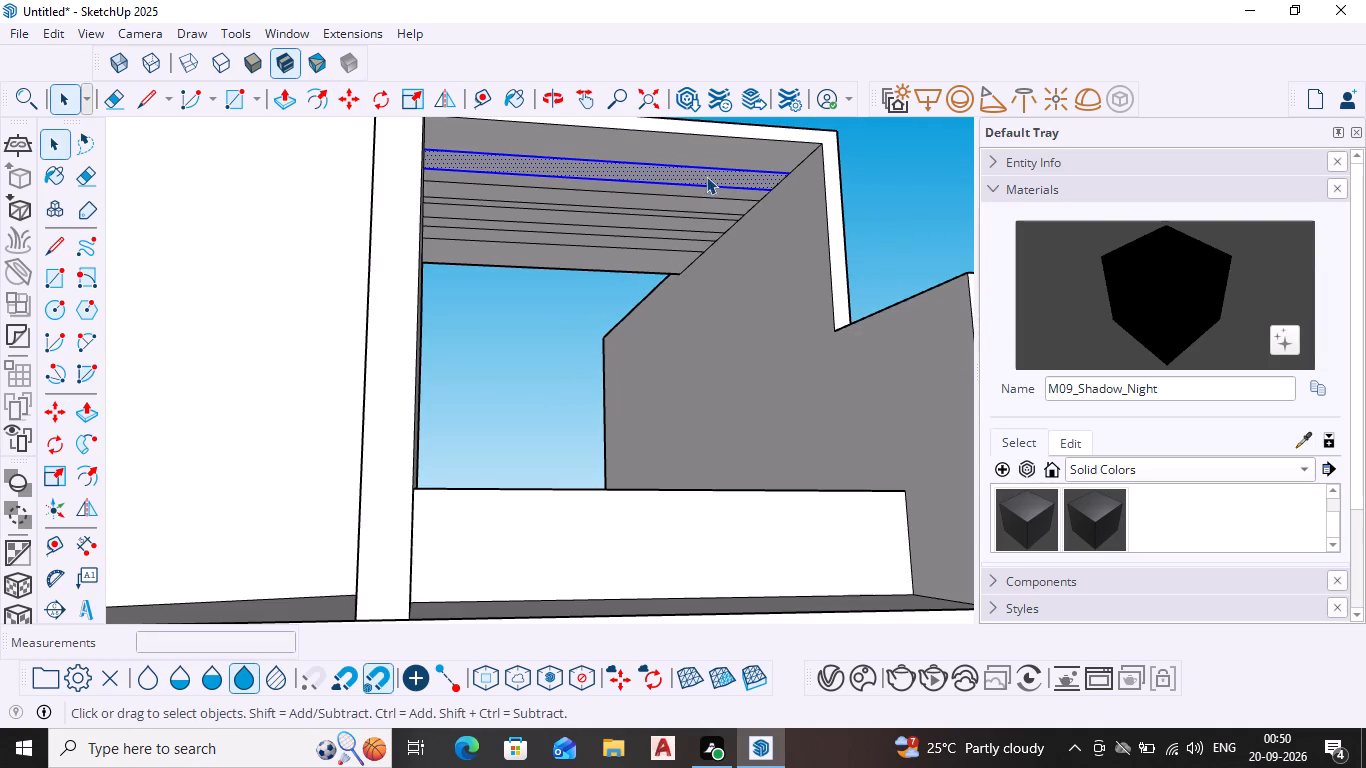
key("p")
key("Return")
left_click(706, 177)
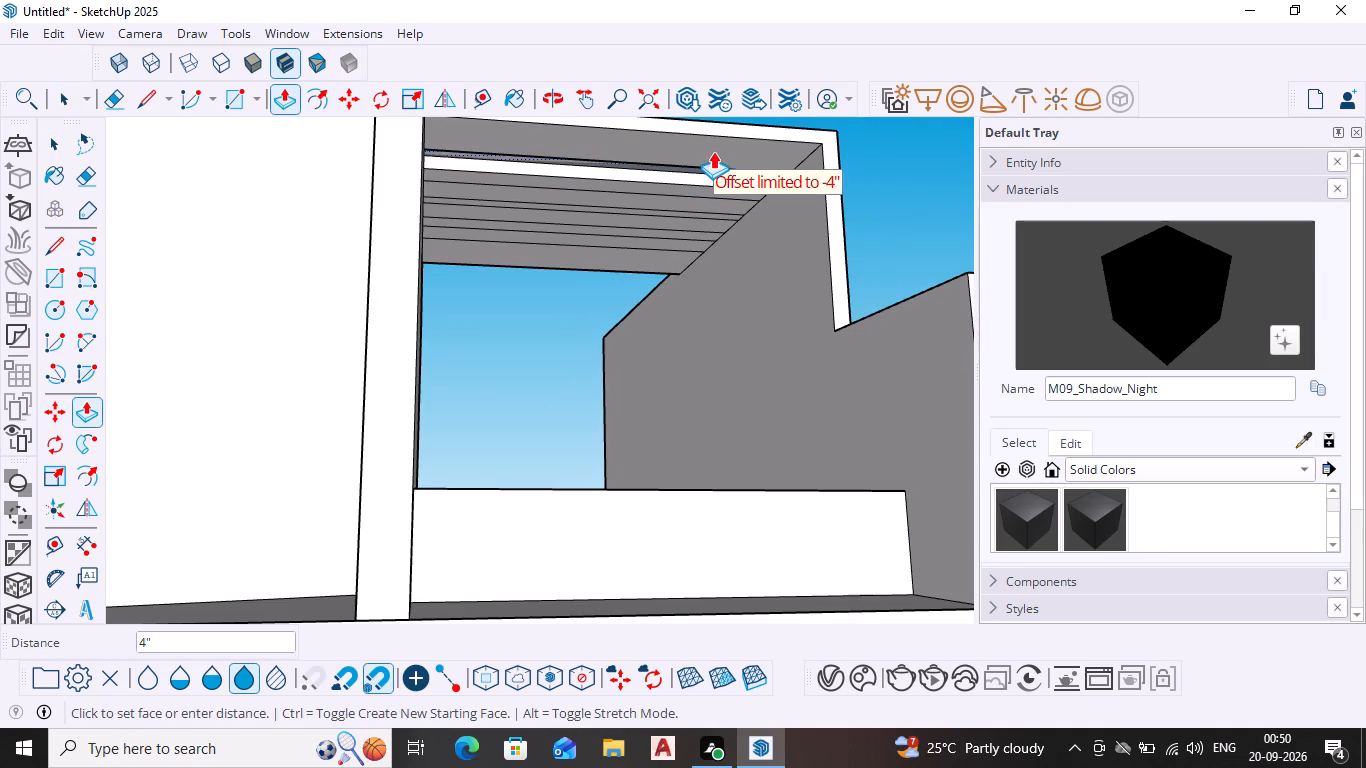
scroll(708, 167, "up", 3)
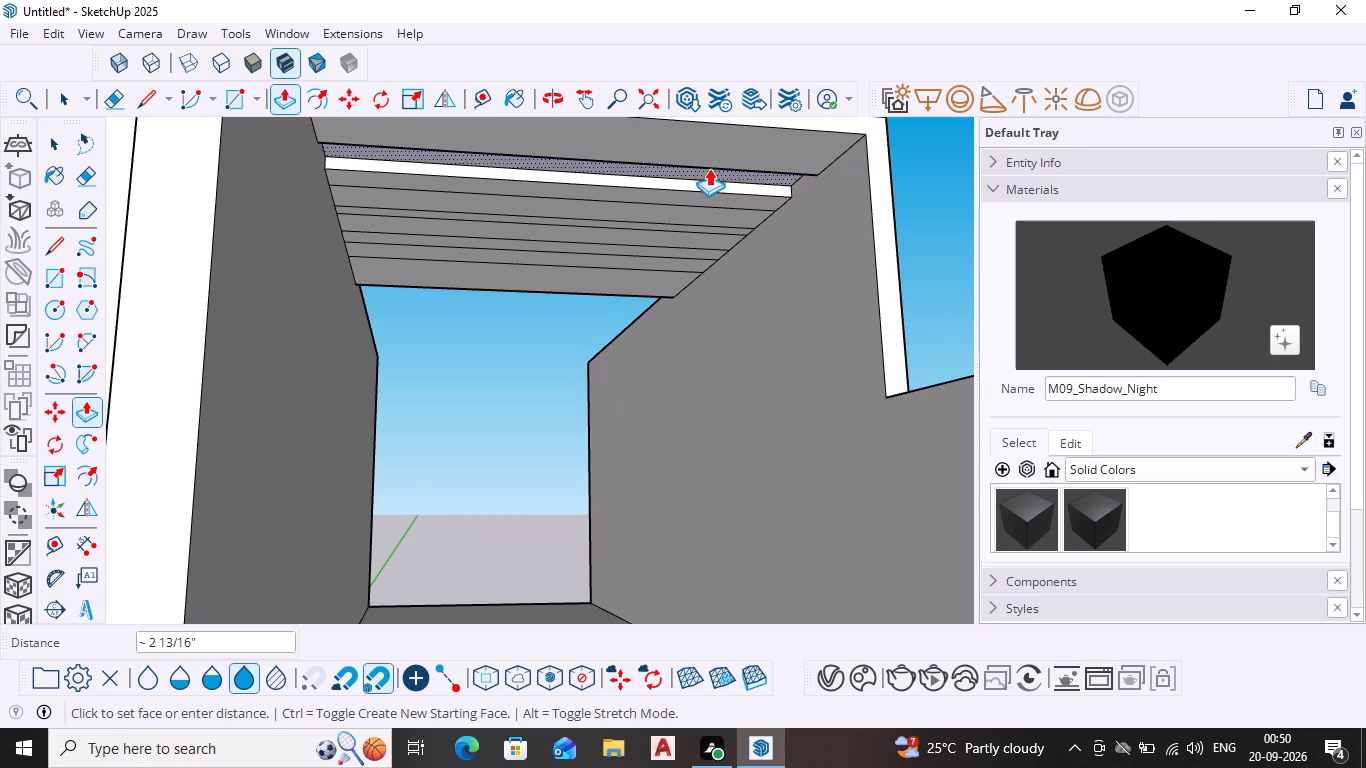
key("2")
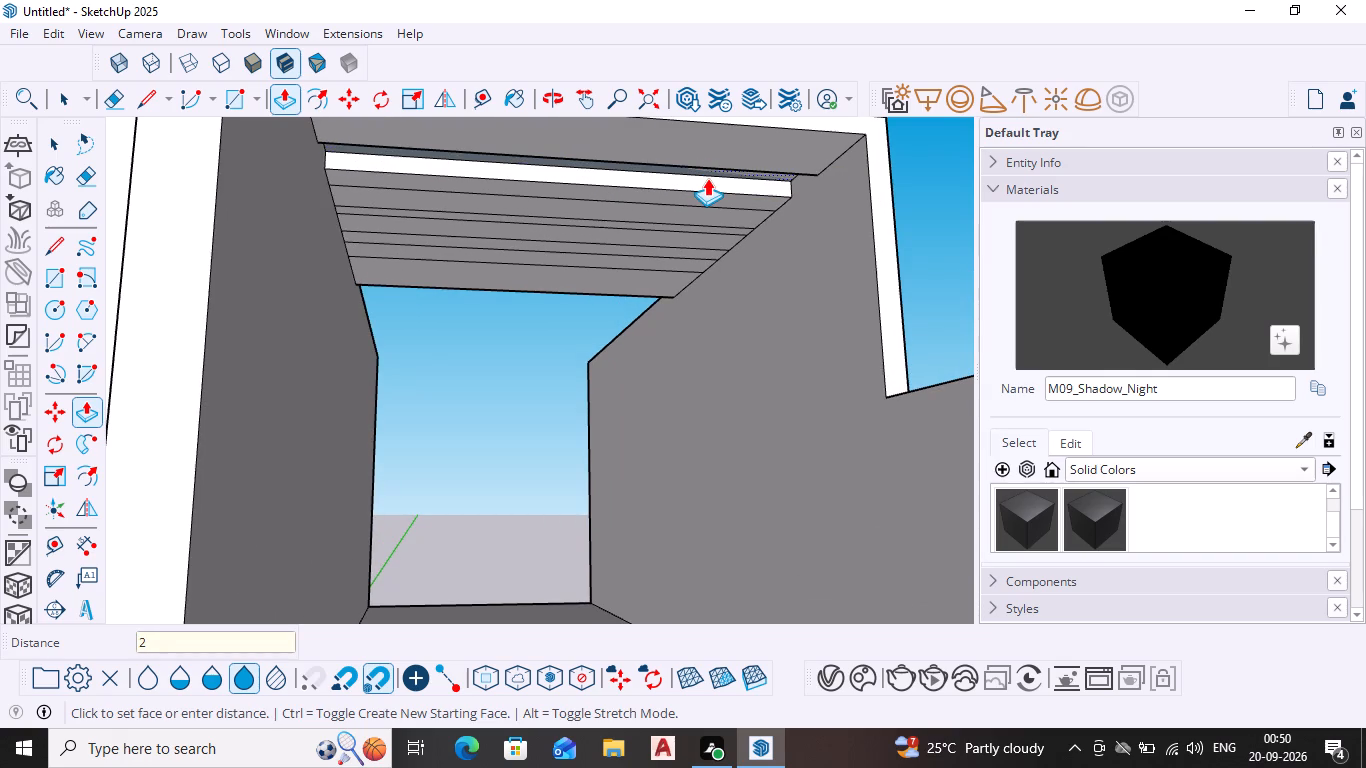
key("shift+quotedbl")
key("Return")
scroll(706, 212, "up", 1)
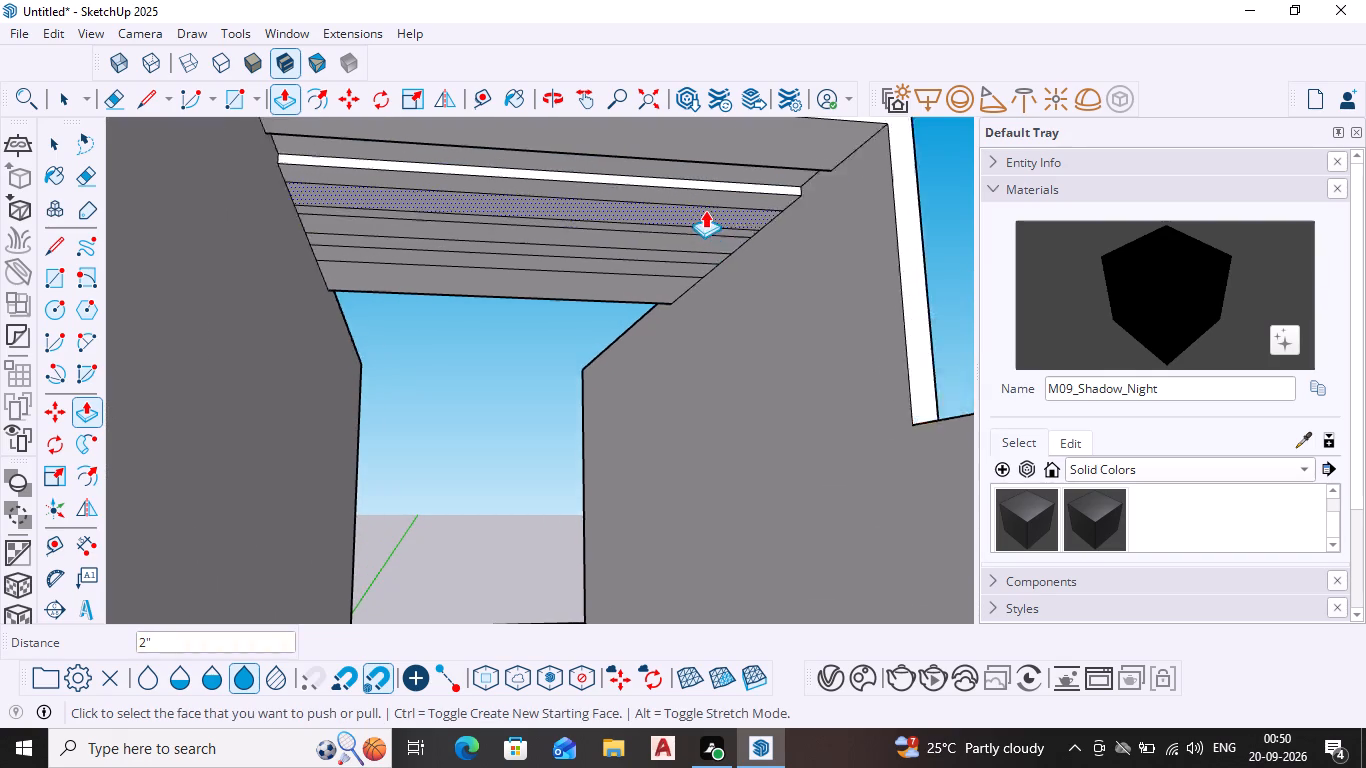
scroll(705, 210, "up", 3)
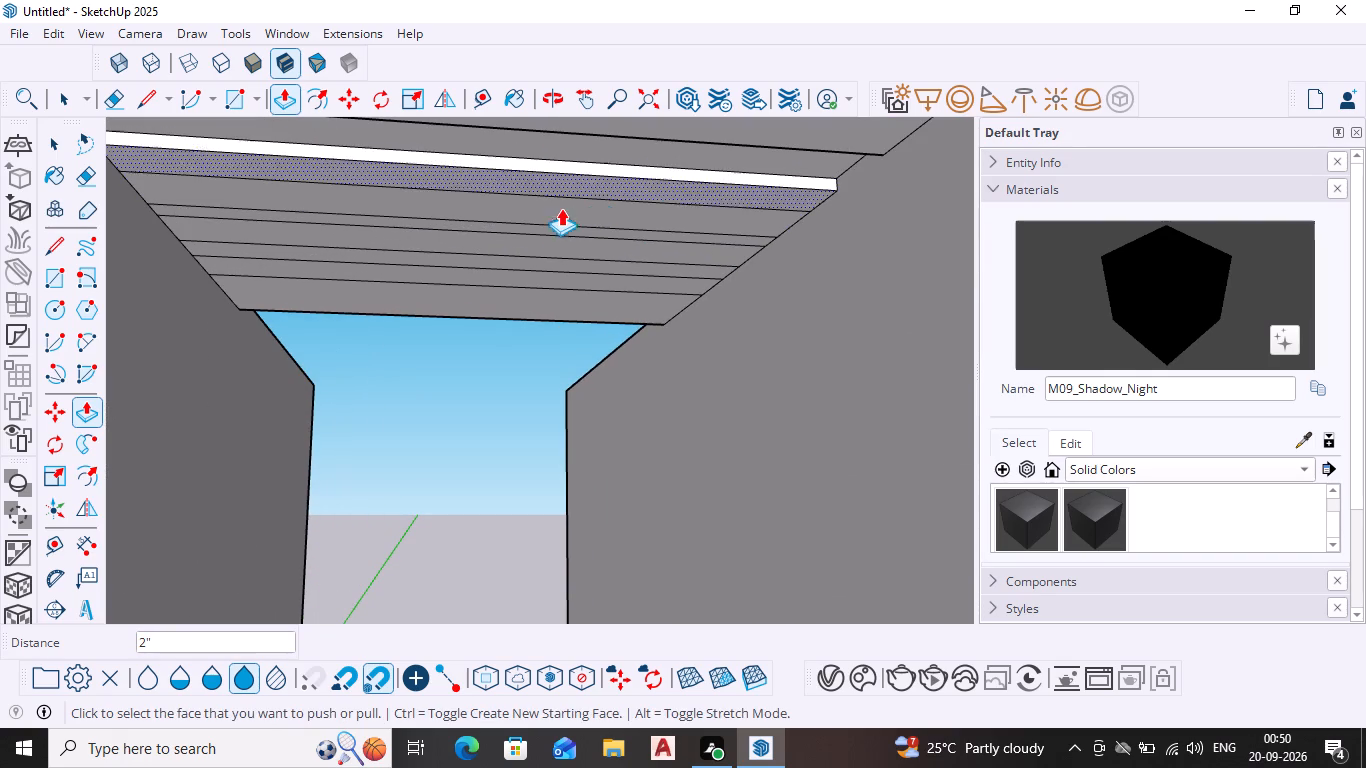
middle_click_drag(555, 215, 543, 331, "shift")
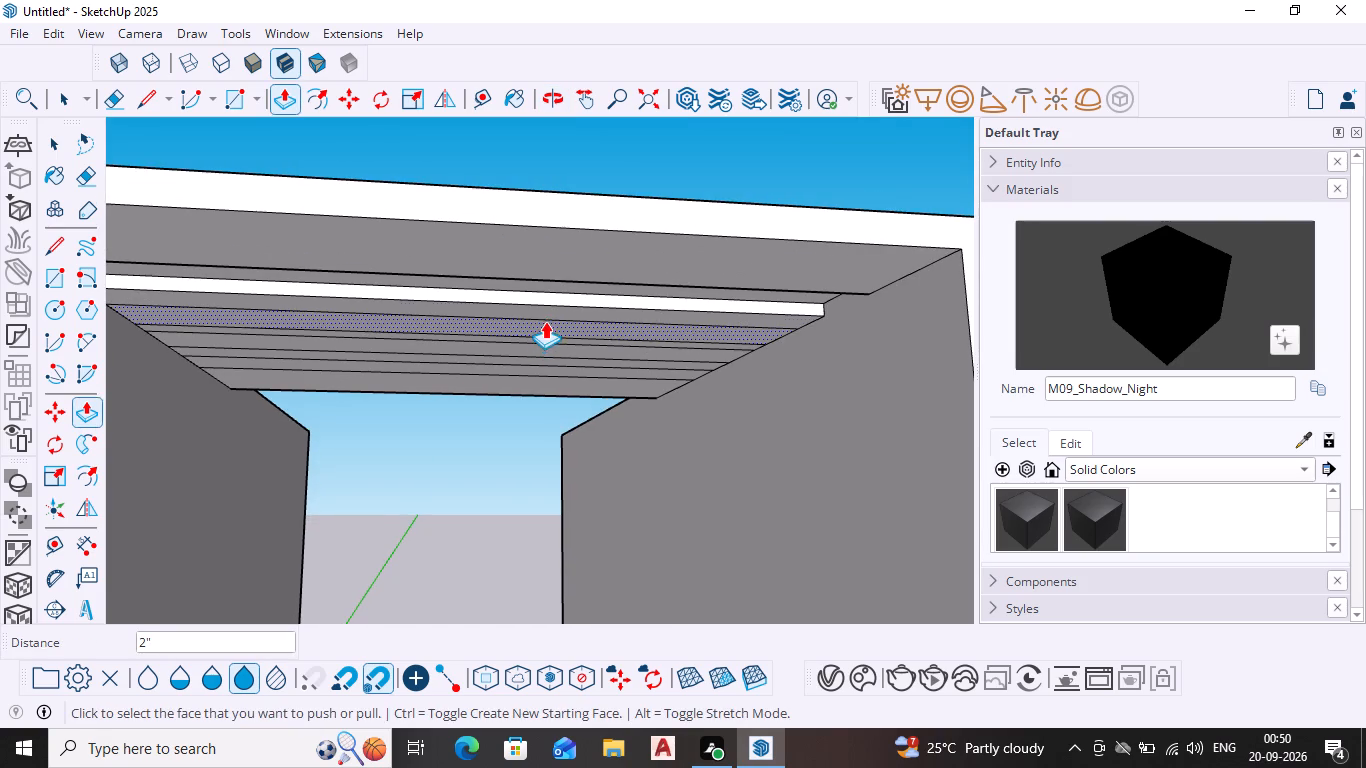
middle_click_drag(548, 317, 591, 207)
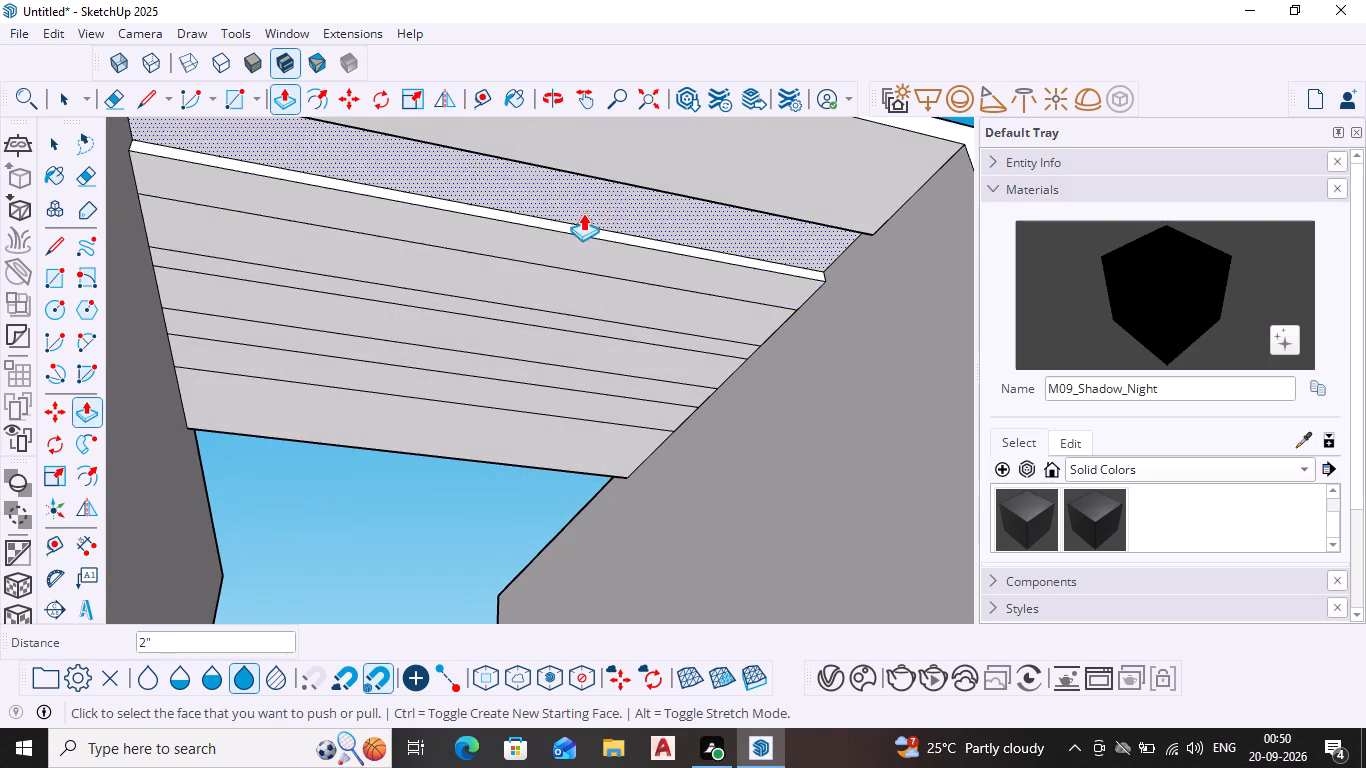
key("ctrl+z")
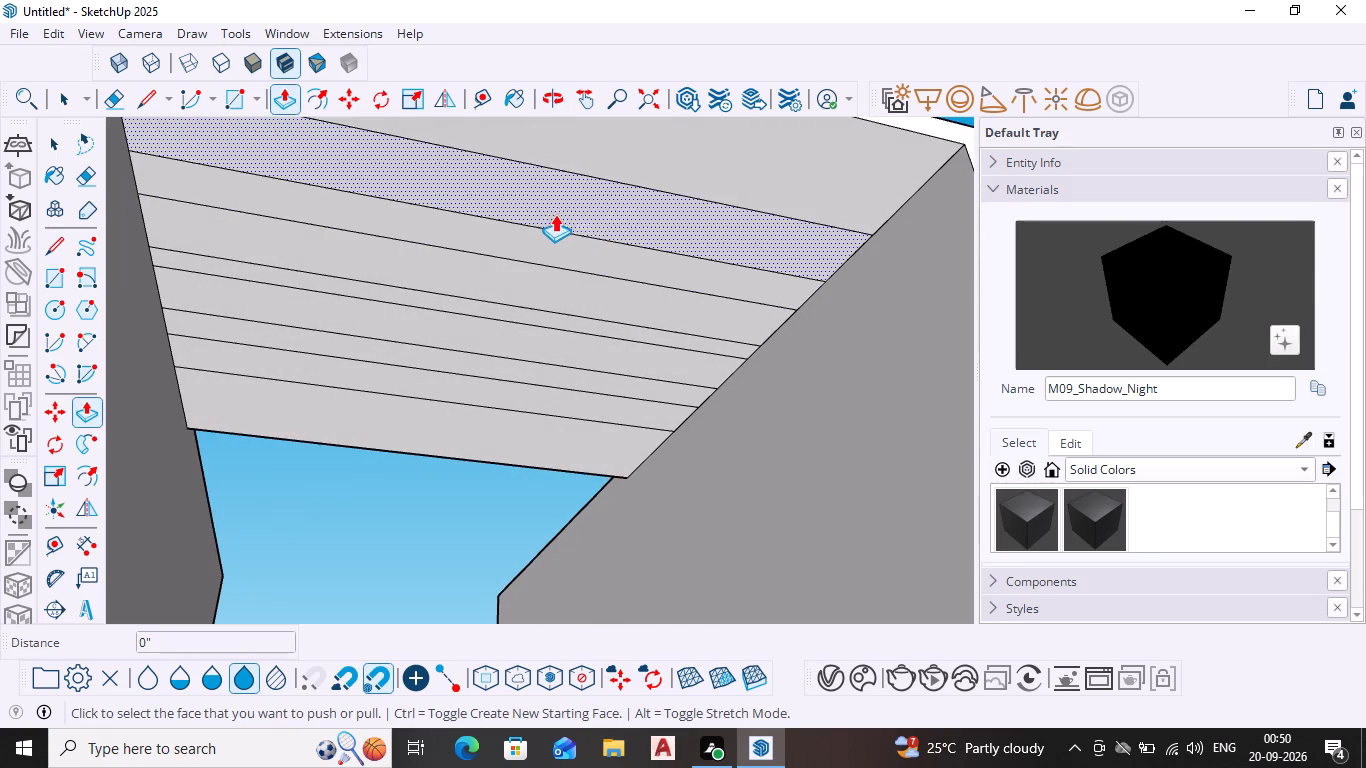
Delete both long edges of the frontmost strip and the rear edge of the strip behind it.
scroll(706, 175, "down", 2)
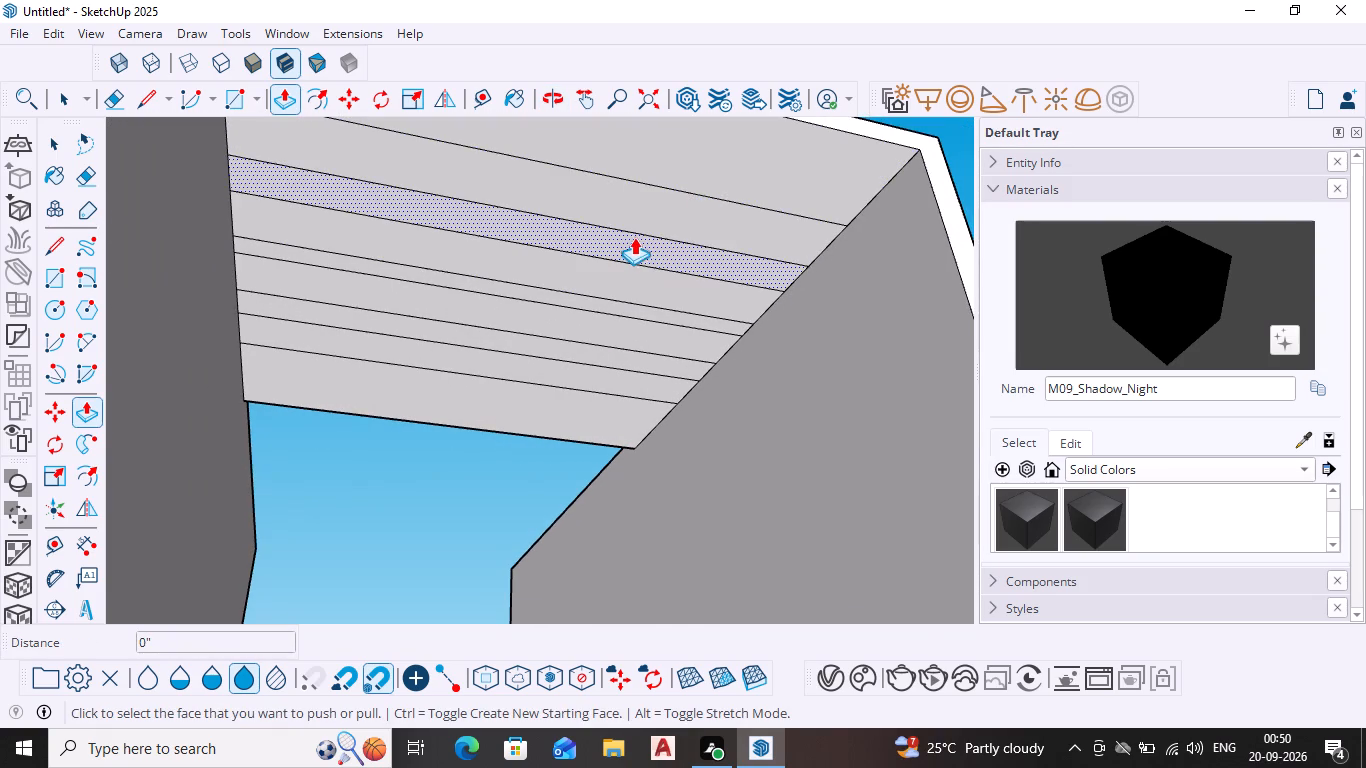
scroll(634, 234, "down", 1)
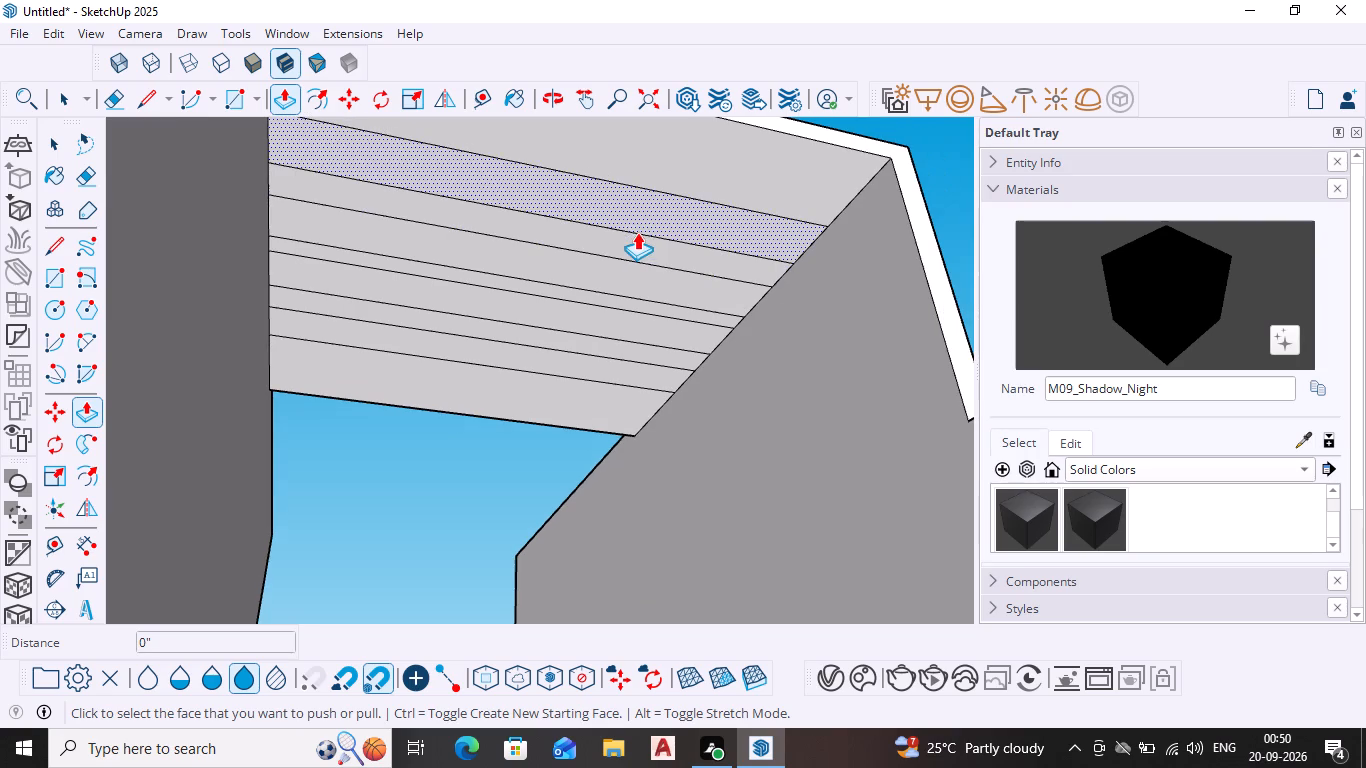
key("space")
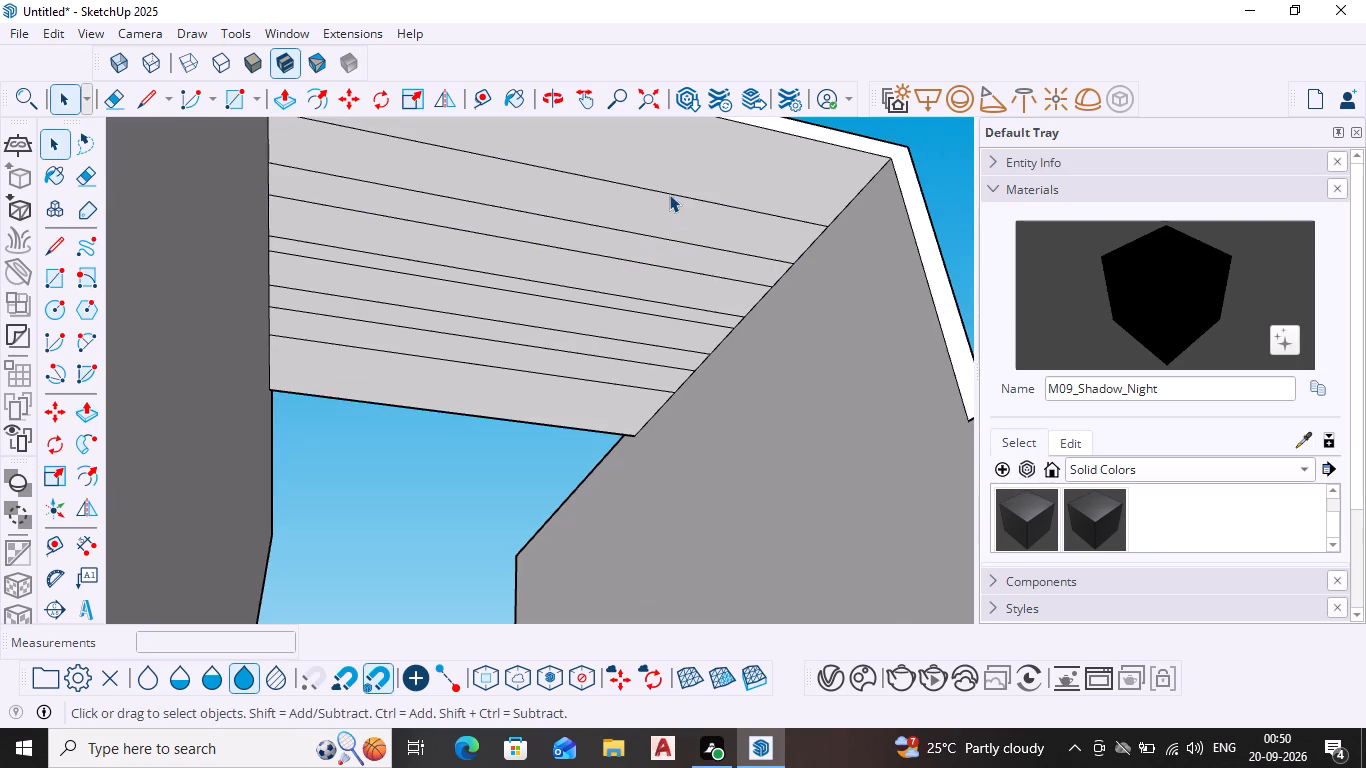
left_click(669, 194)
key("Delete")
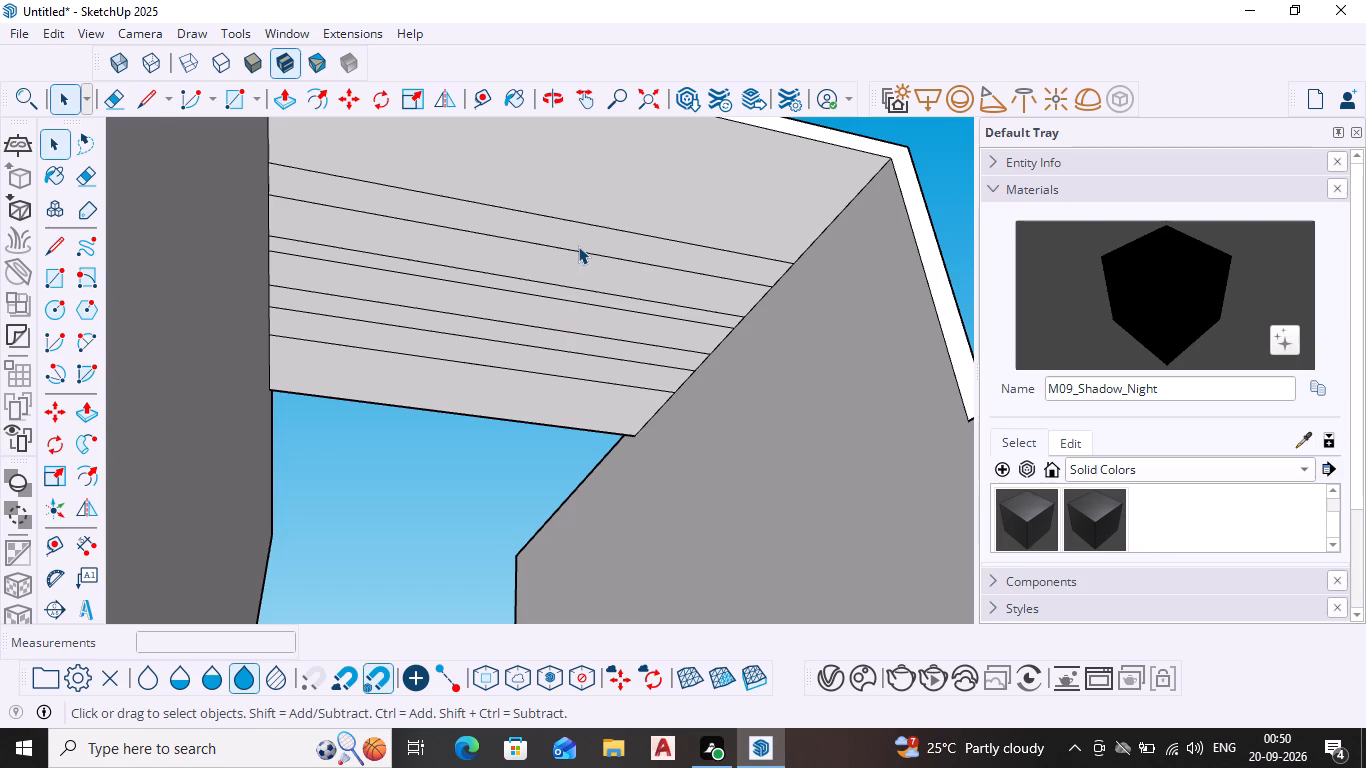
left_click(598, 225)
key("Delete")
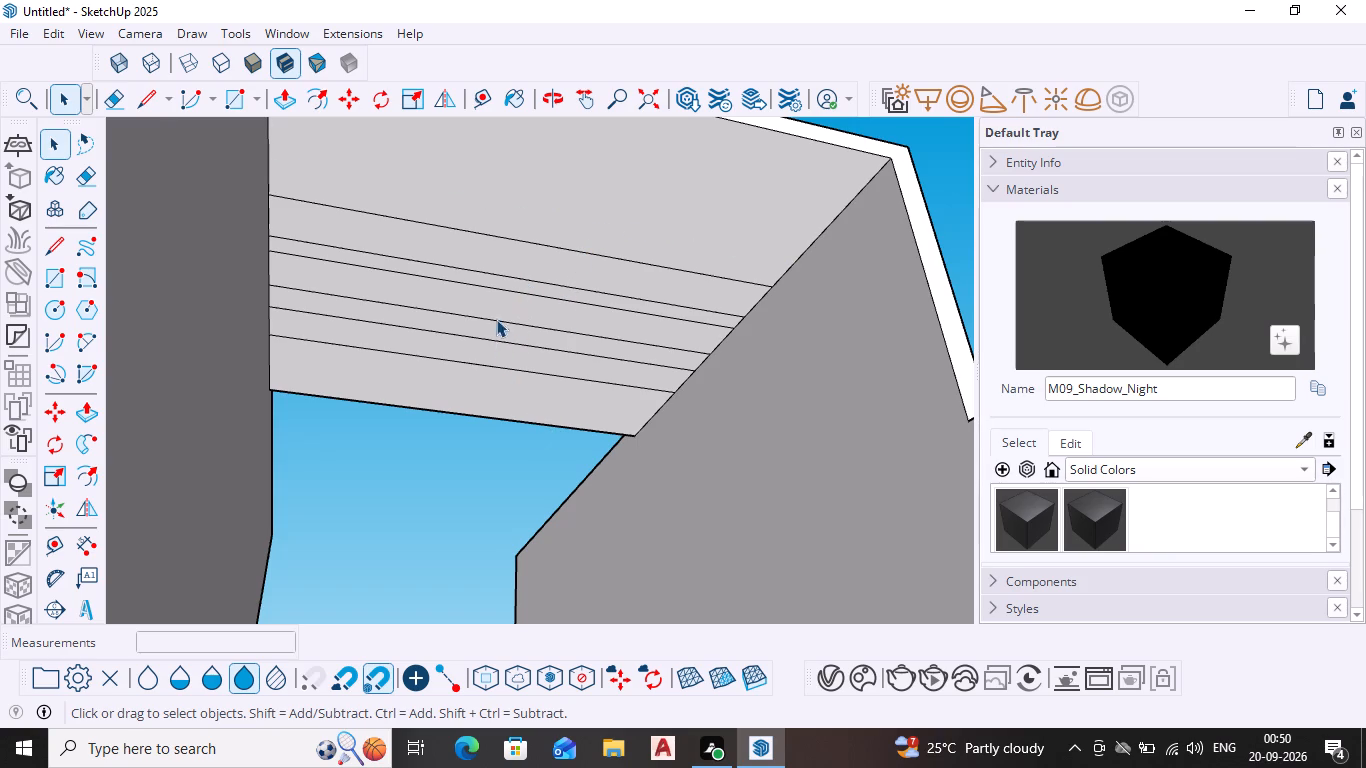
left_click(514, 277)
key("Home")
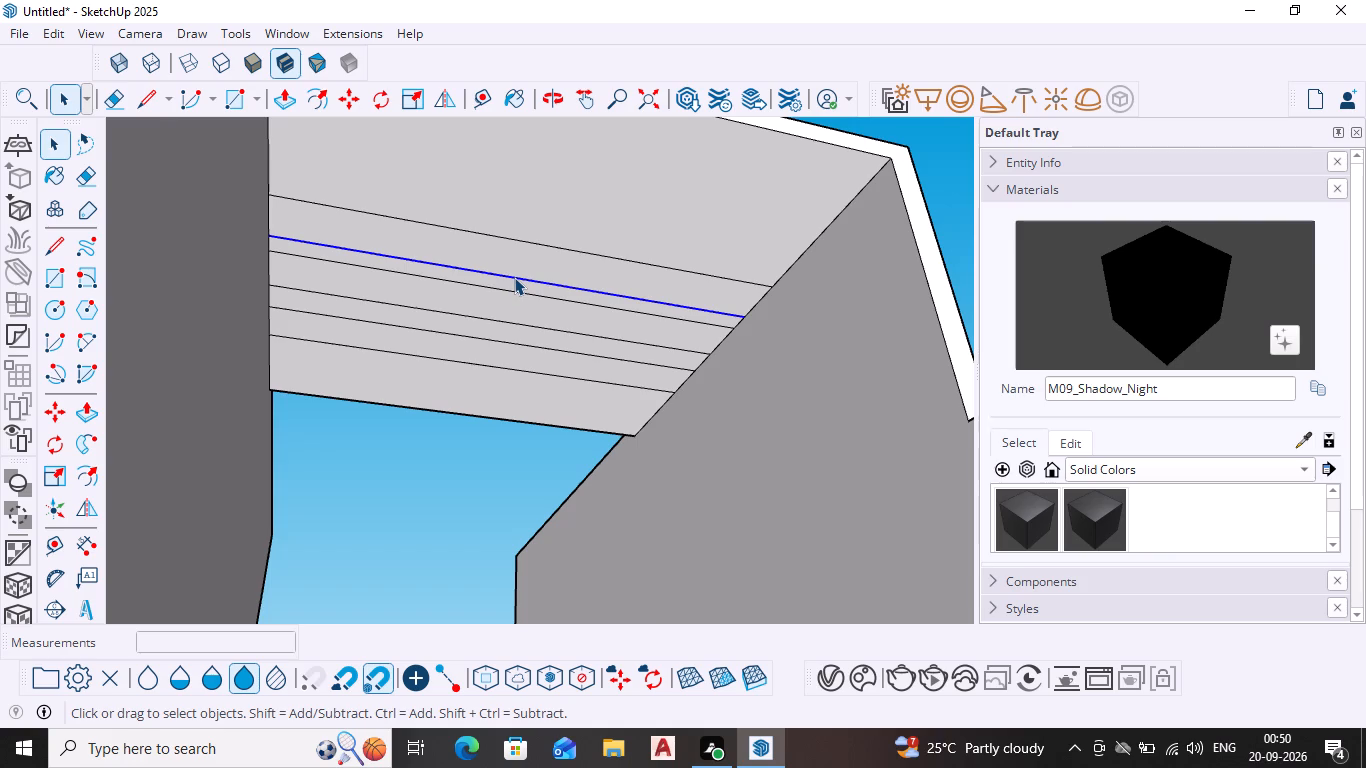
key("Delete")
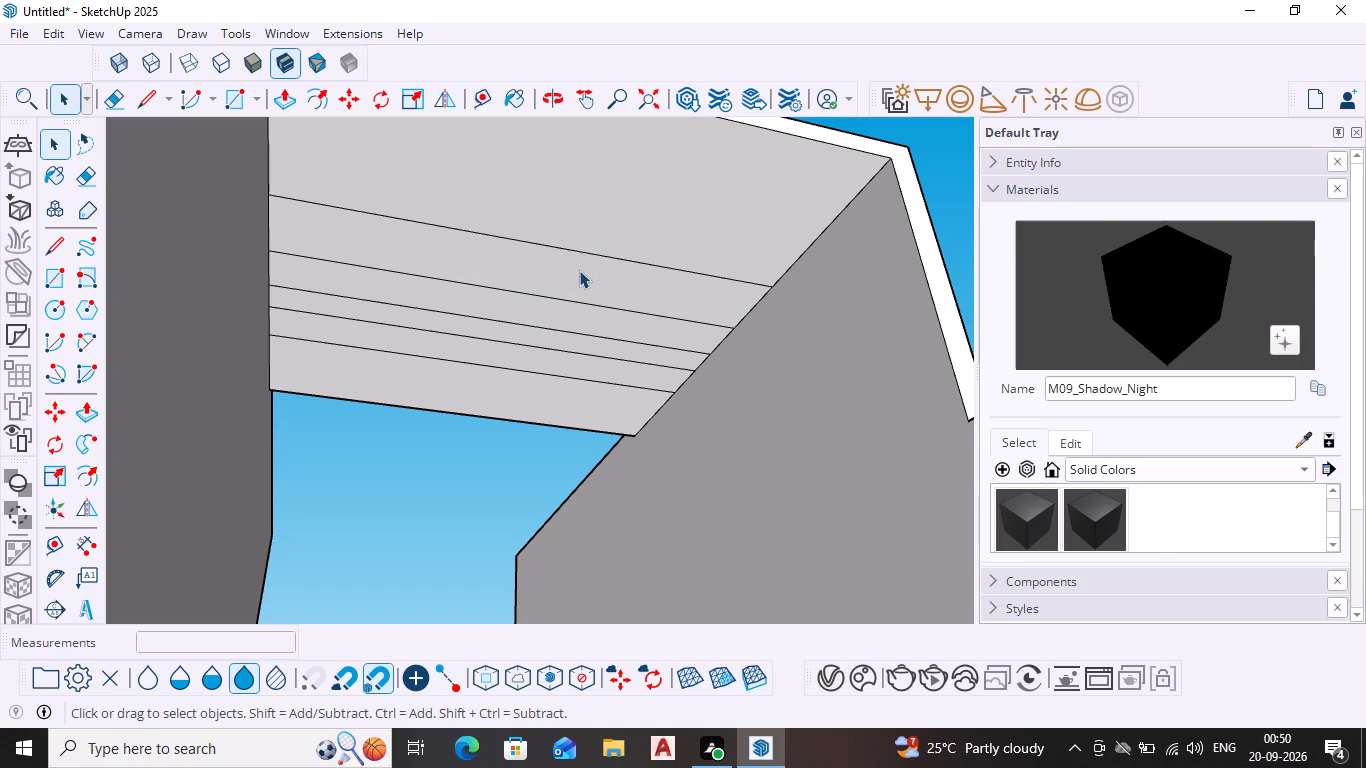
Draw three full-width 8' 10 3/4" lines across the slab's underside: one closing the third strip's rear side, two outlining a new strip ahead of it.
key("l")
key("Return")
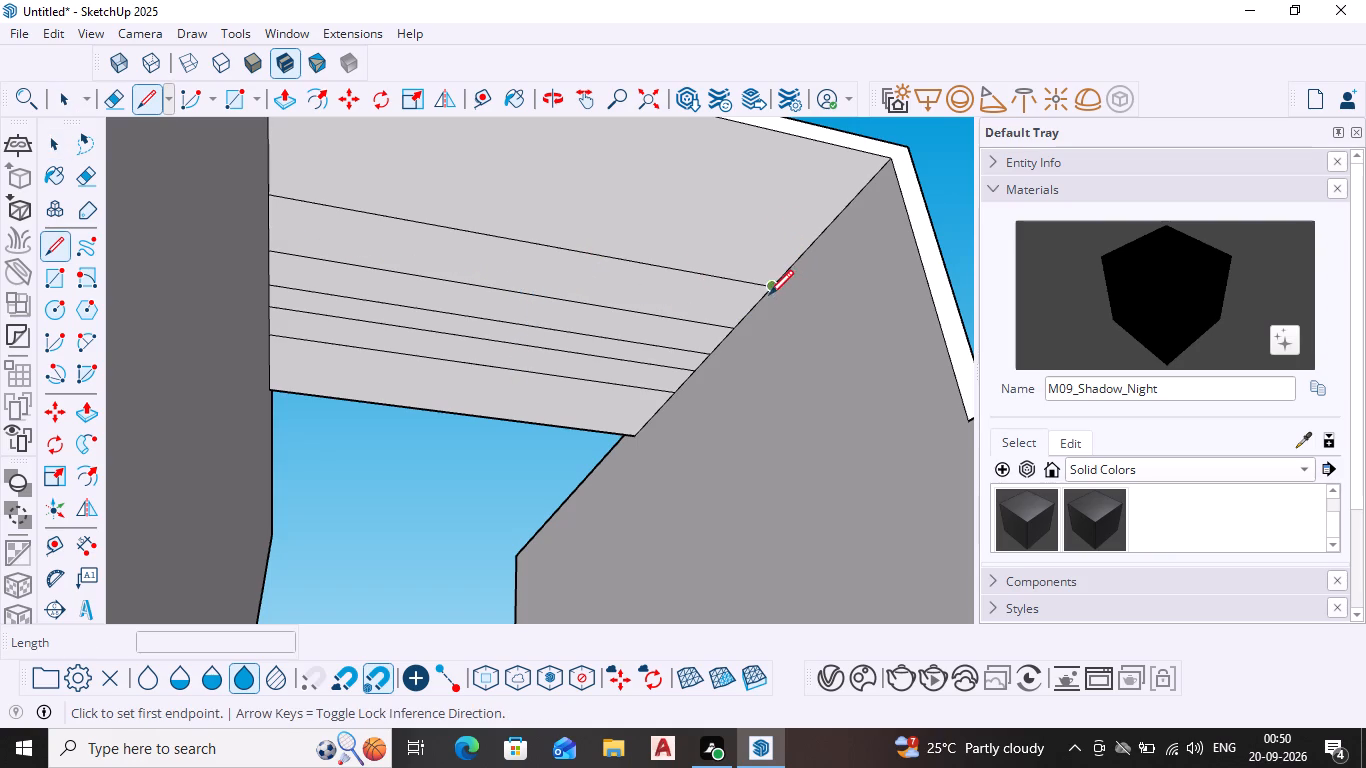
left_click_drag(758, 300, 749, 282)
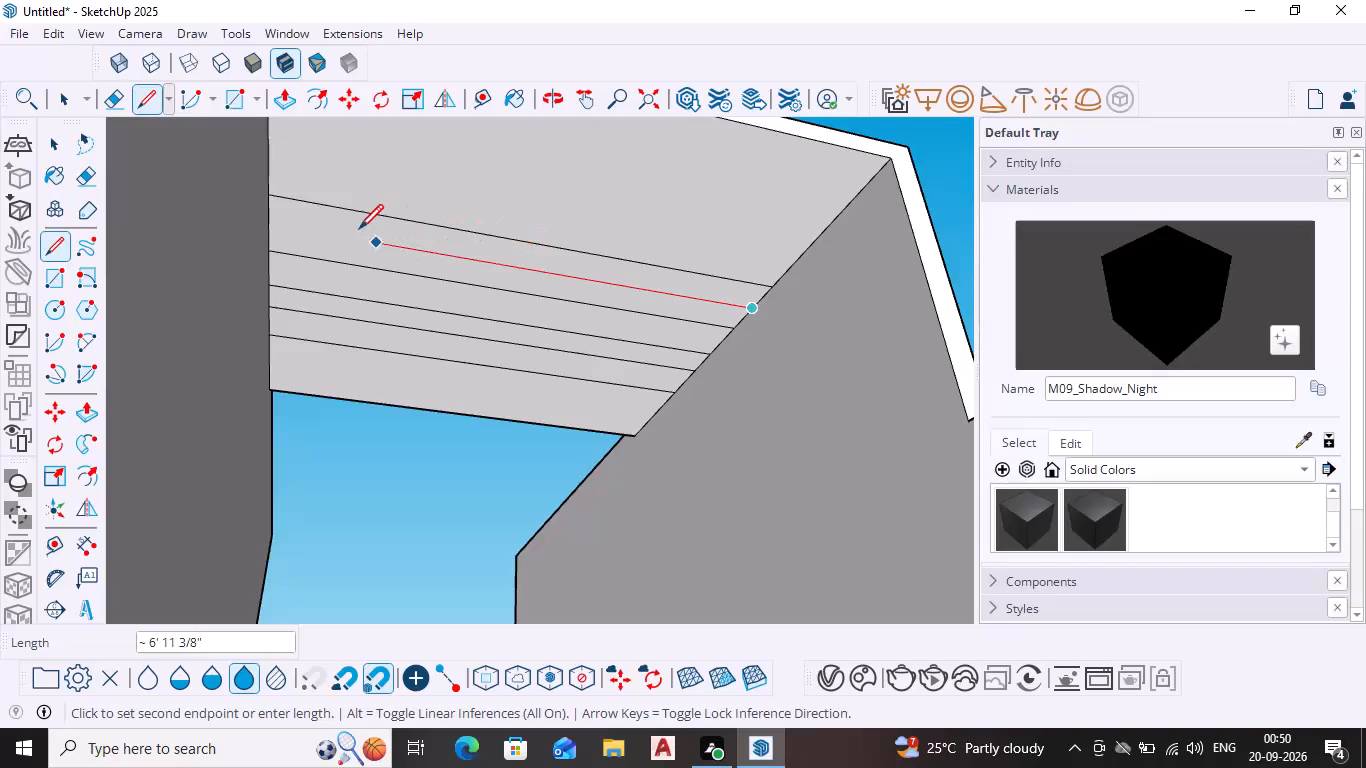
left_click(271, 221)
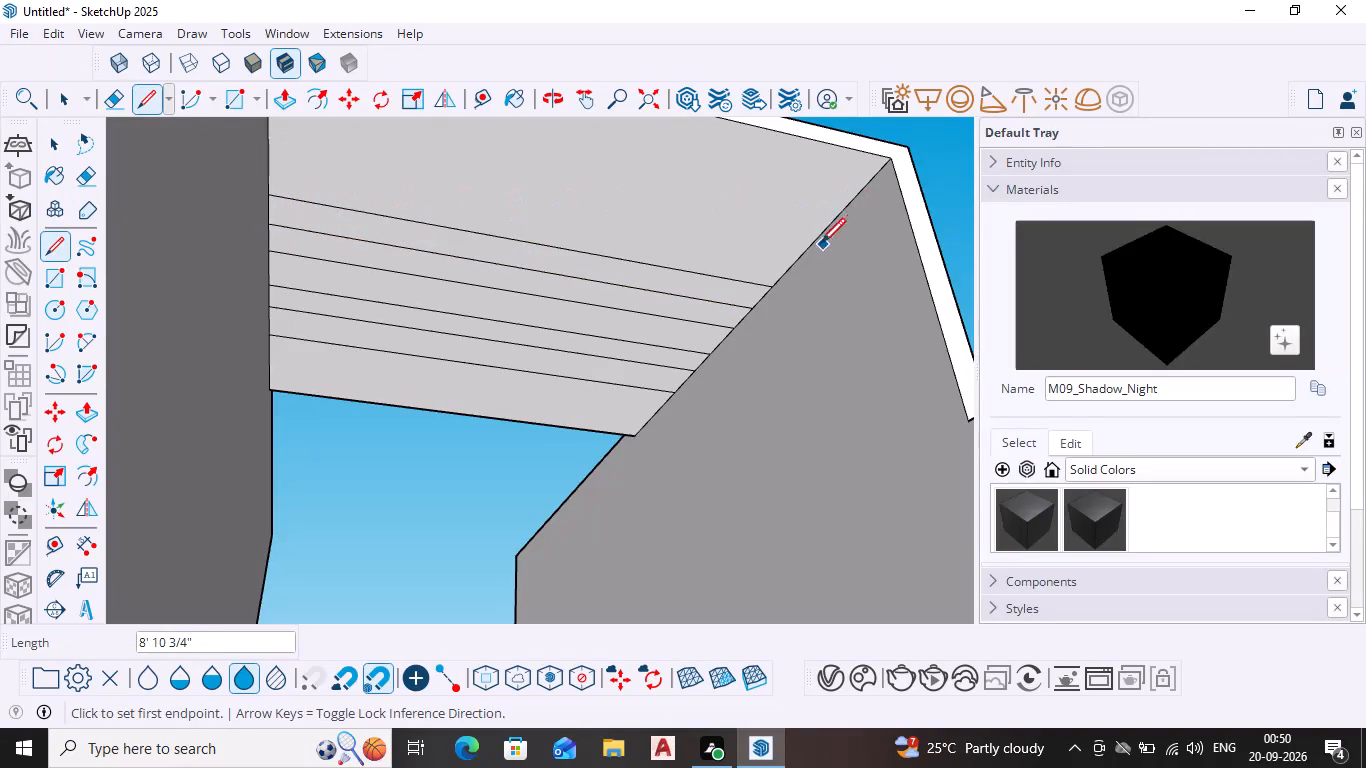
left_click(793, 257)
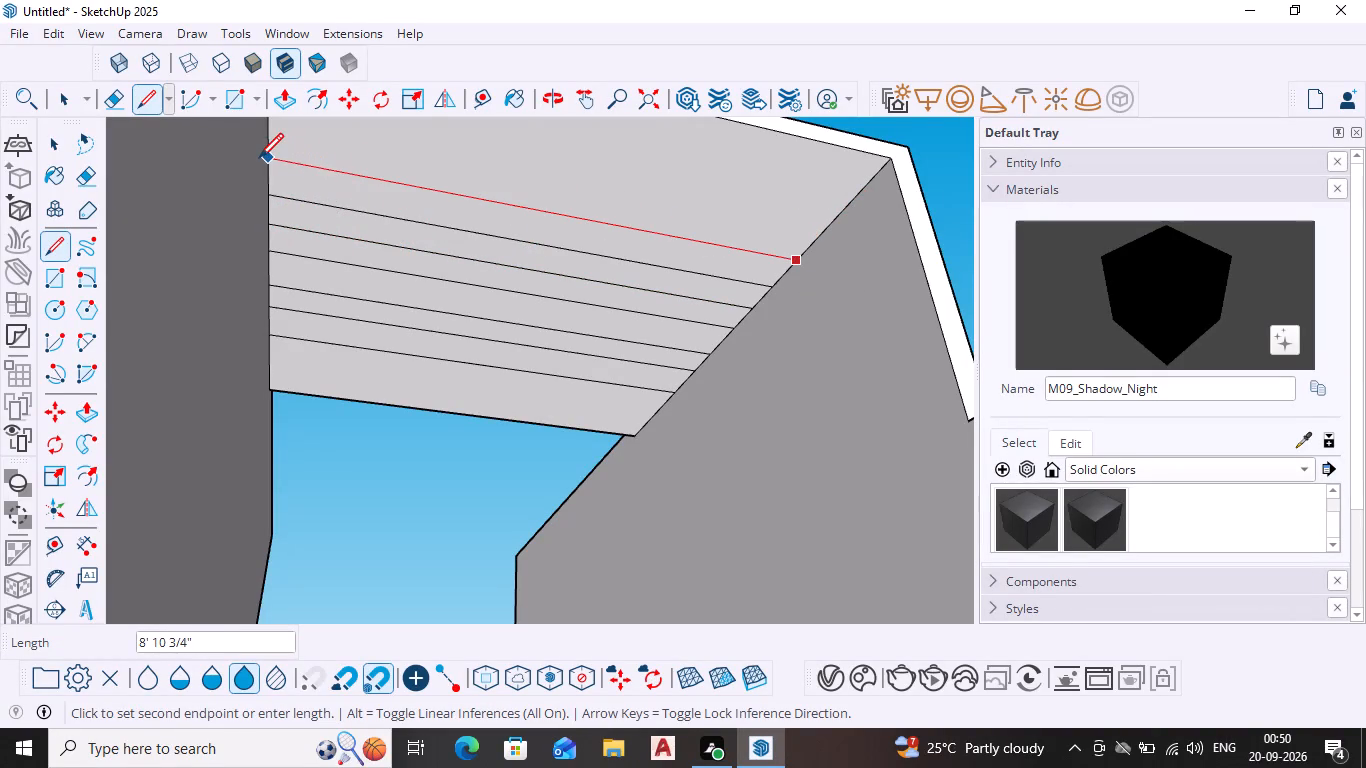
left_click(259, 160)
left_click(810, 239)
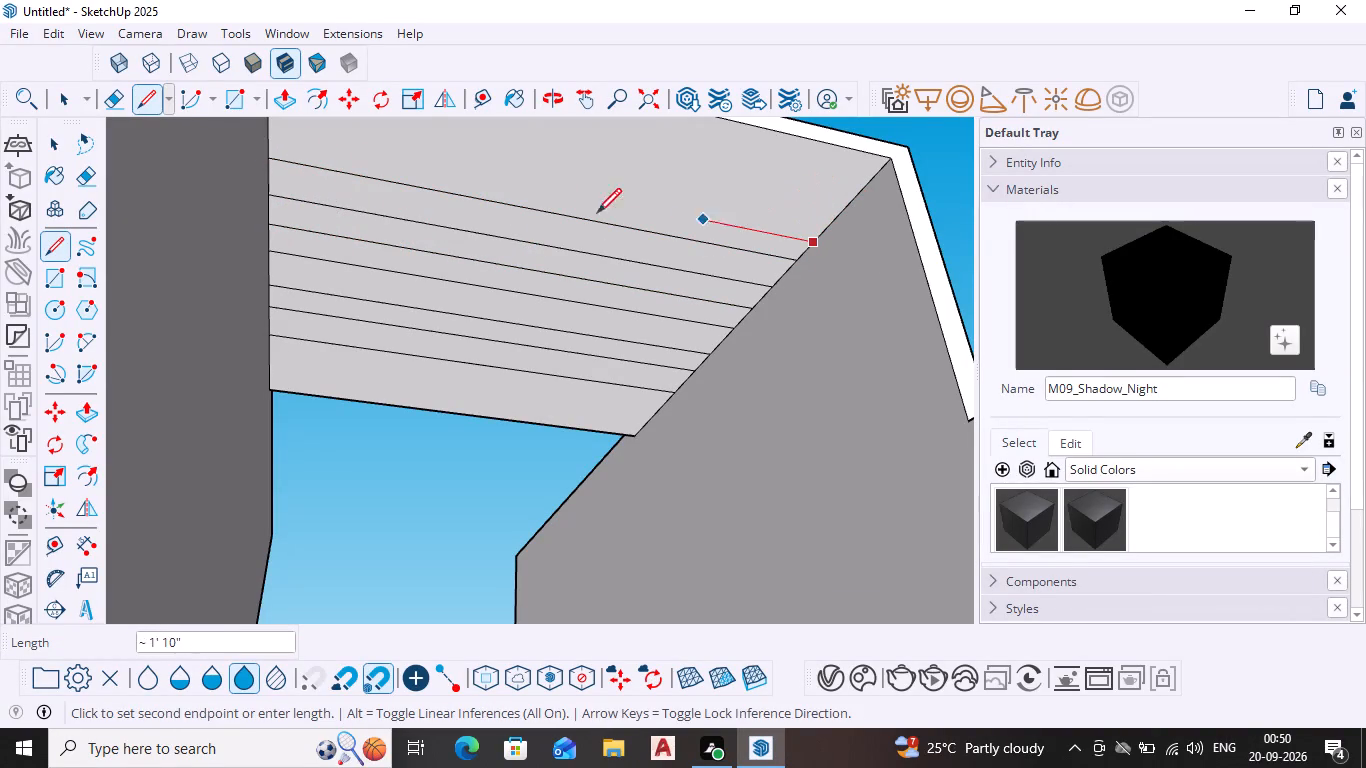
left_click(269, 127)
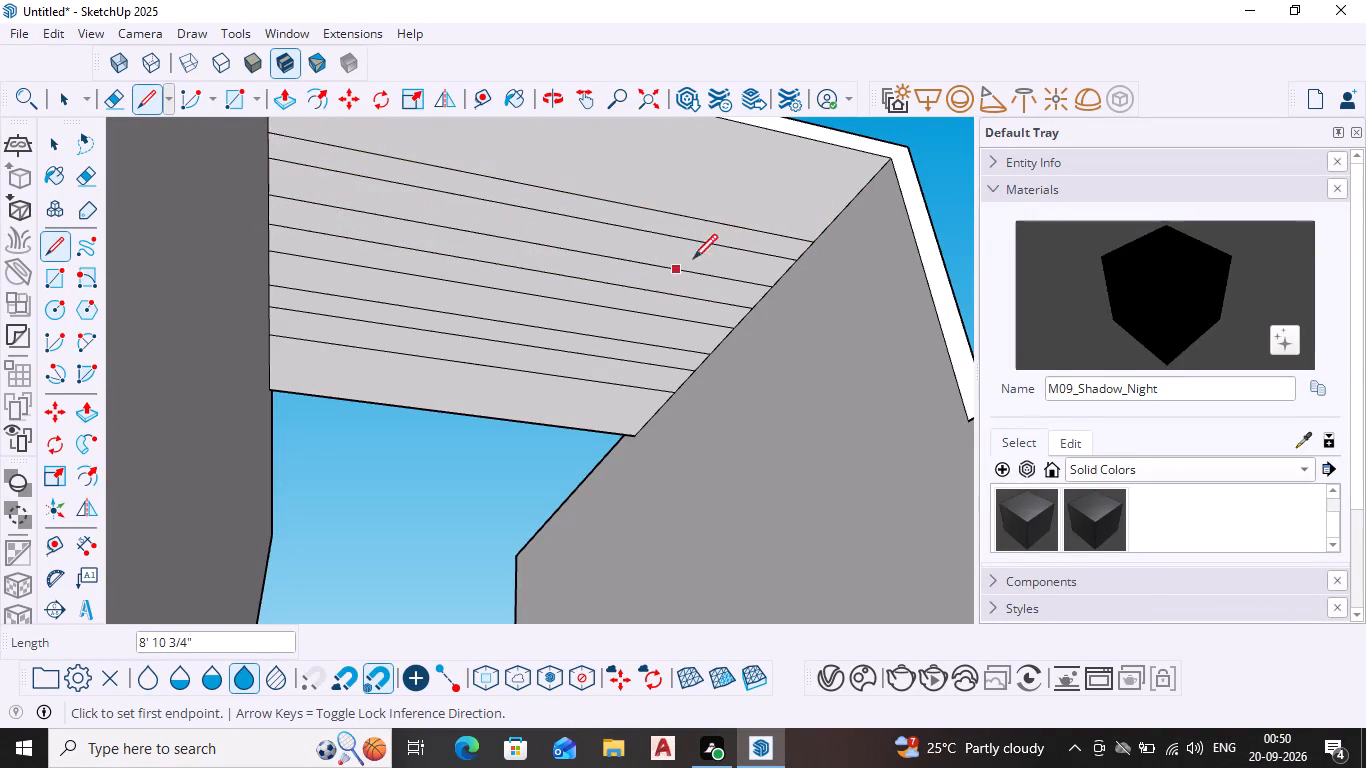
Recess the frontmost strip about 2 11/16" up into the slab's underside with Push/Pull.
key("space")
scroll(713, 230, "down", 1)
left_click(713, 230)
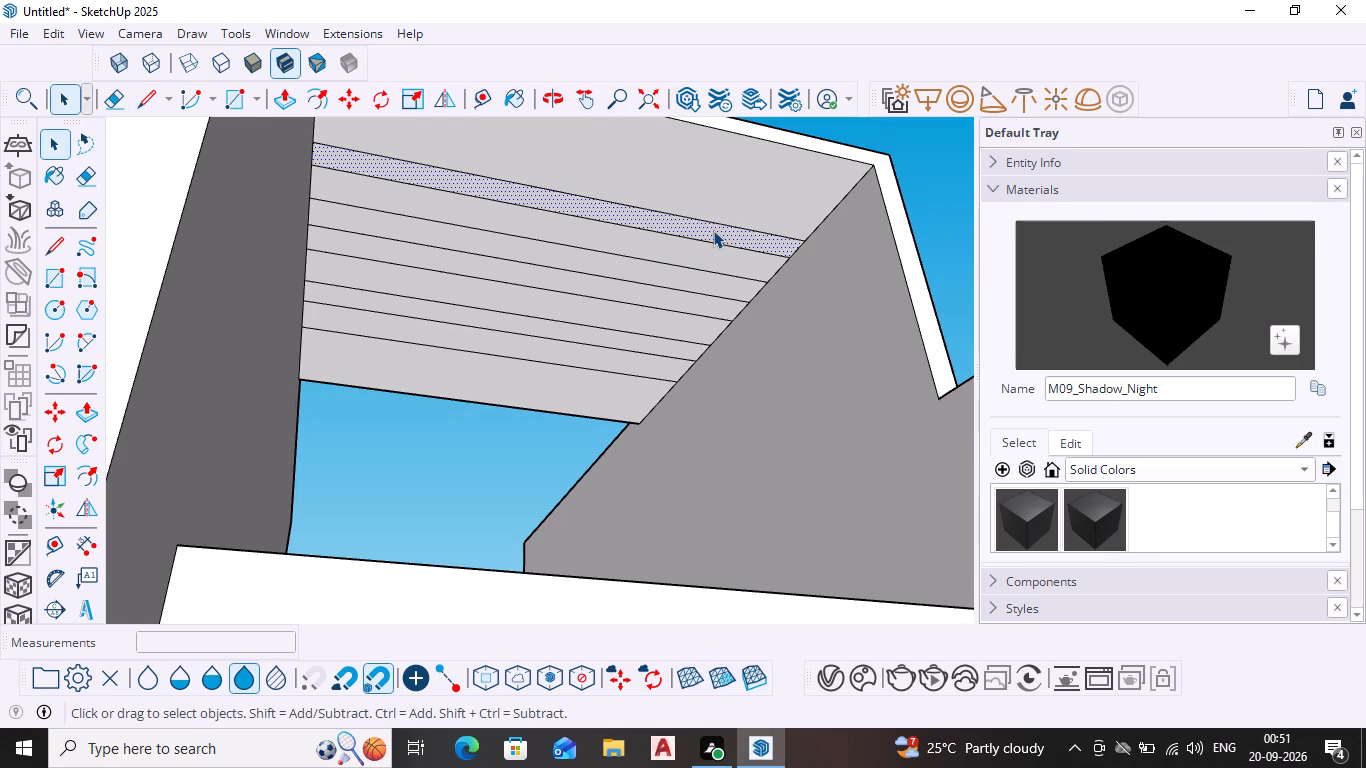
key("p")
key("Return")
left_click(712, 225)
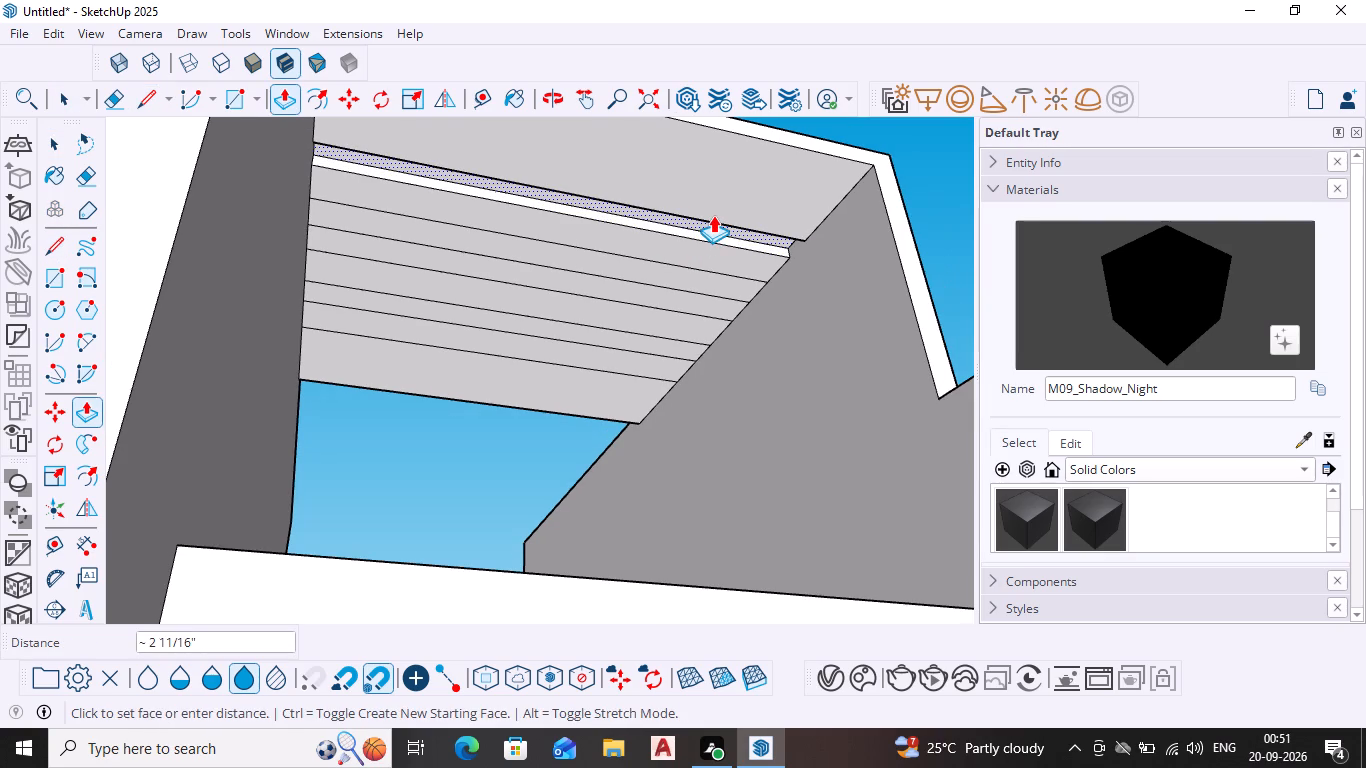
left_click(713, 215)
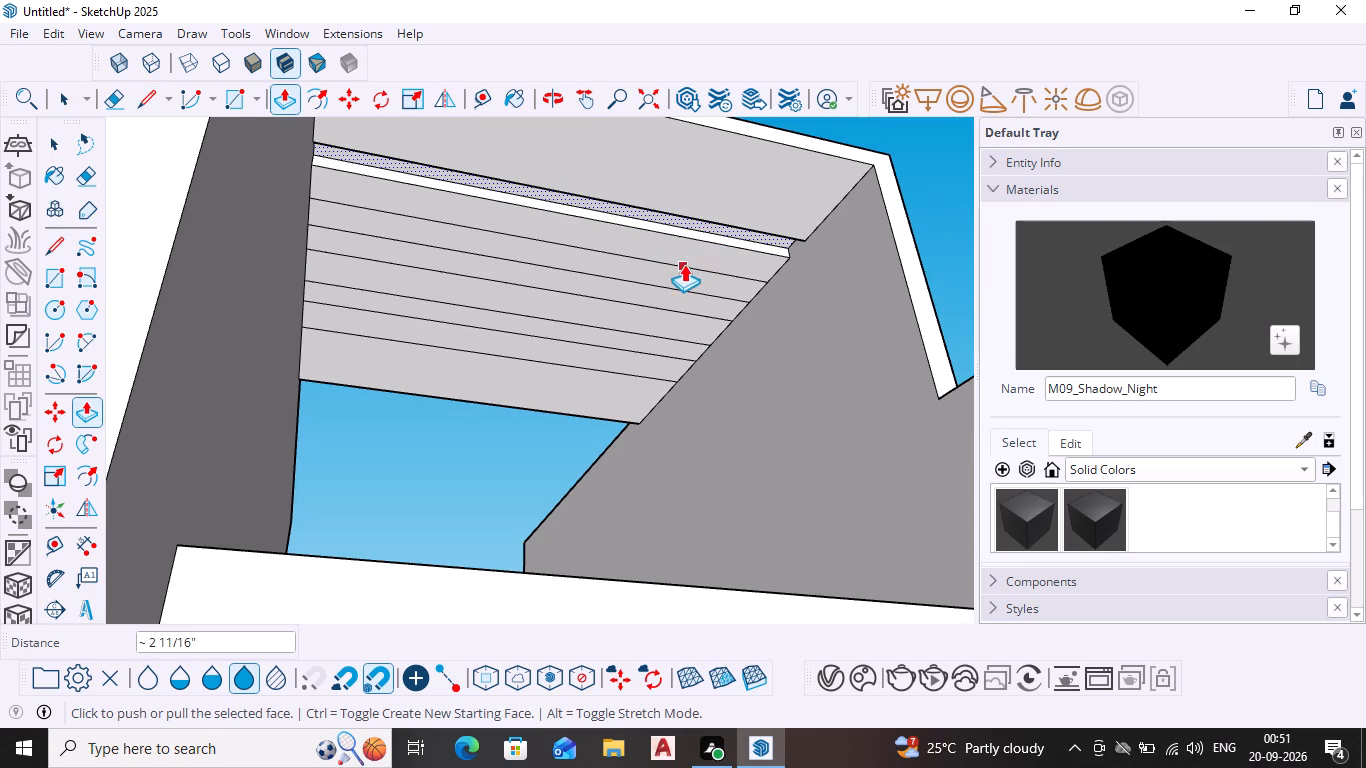
left_click(683, 265)
key("Escape")
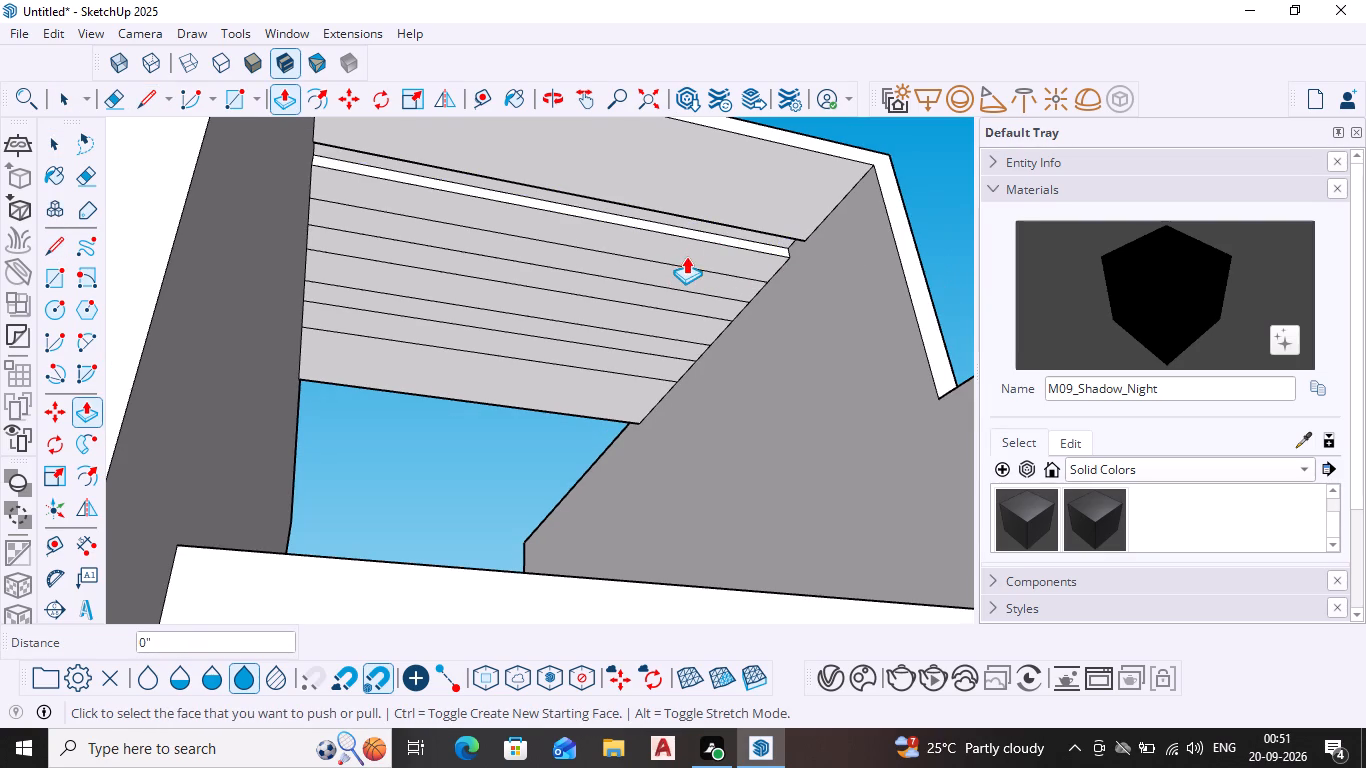
Recess the second strip from the front into the slab by repeating the last Push/Pull.
scroll(667, 258, "up", 3)
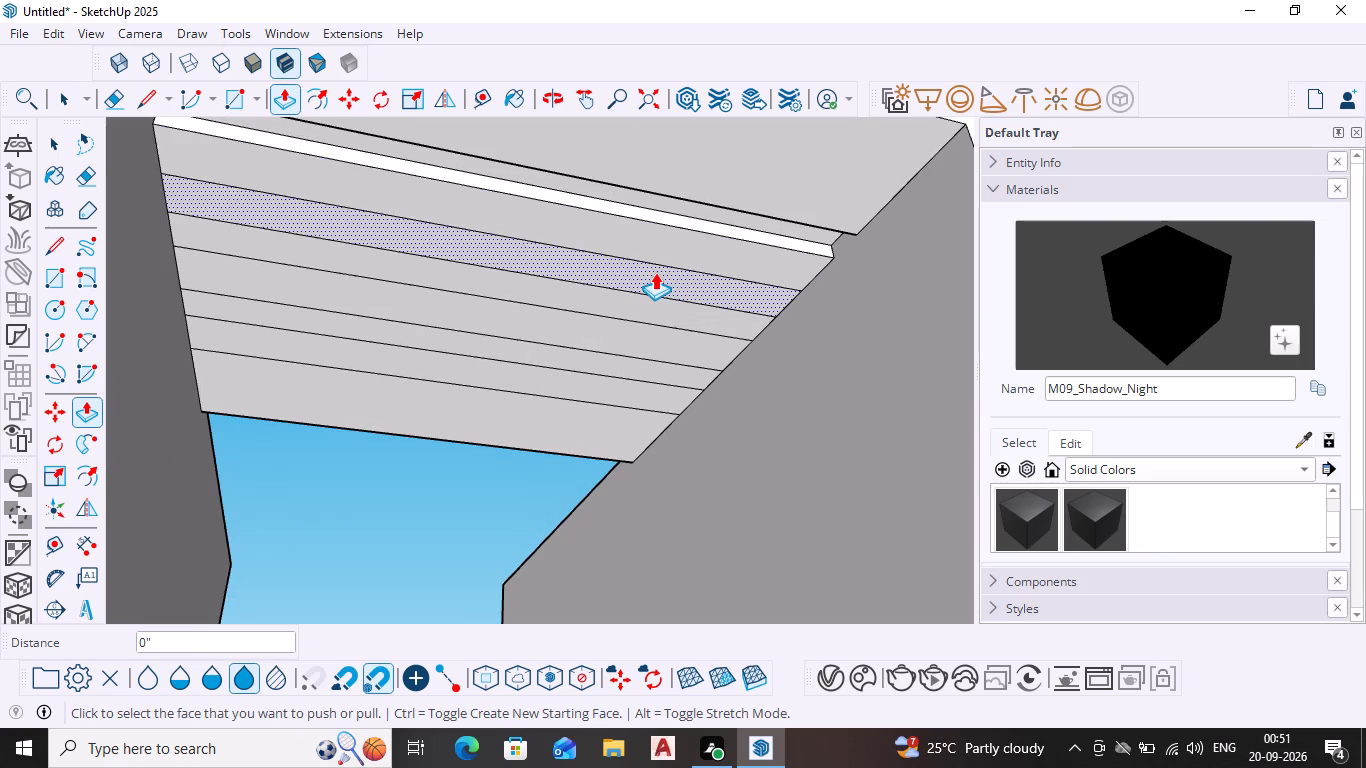
double_click(655, 272)
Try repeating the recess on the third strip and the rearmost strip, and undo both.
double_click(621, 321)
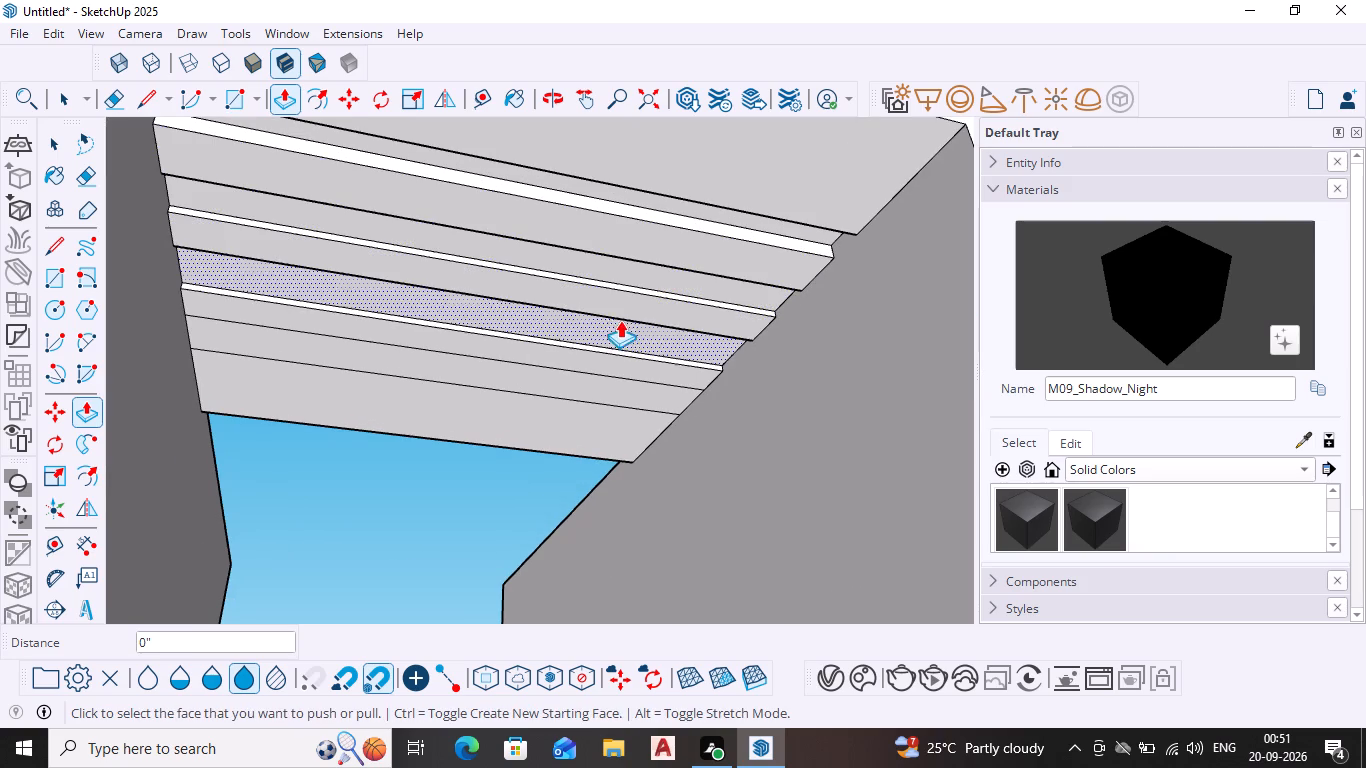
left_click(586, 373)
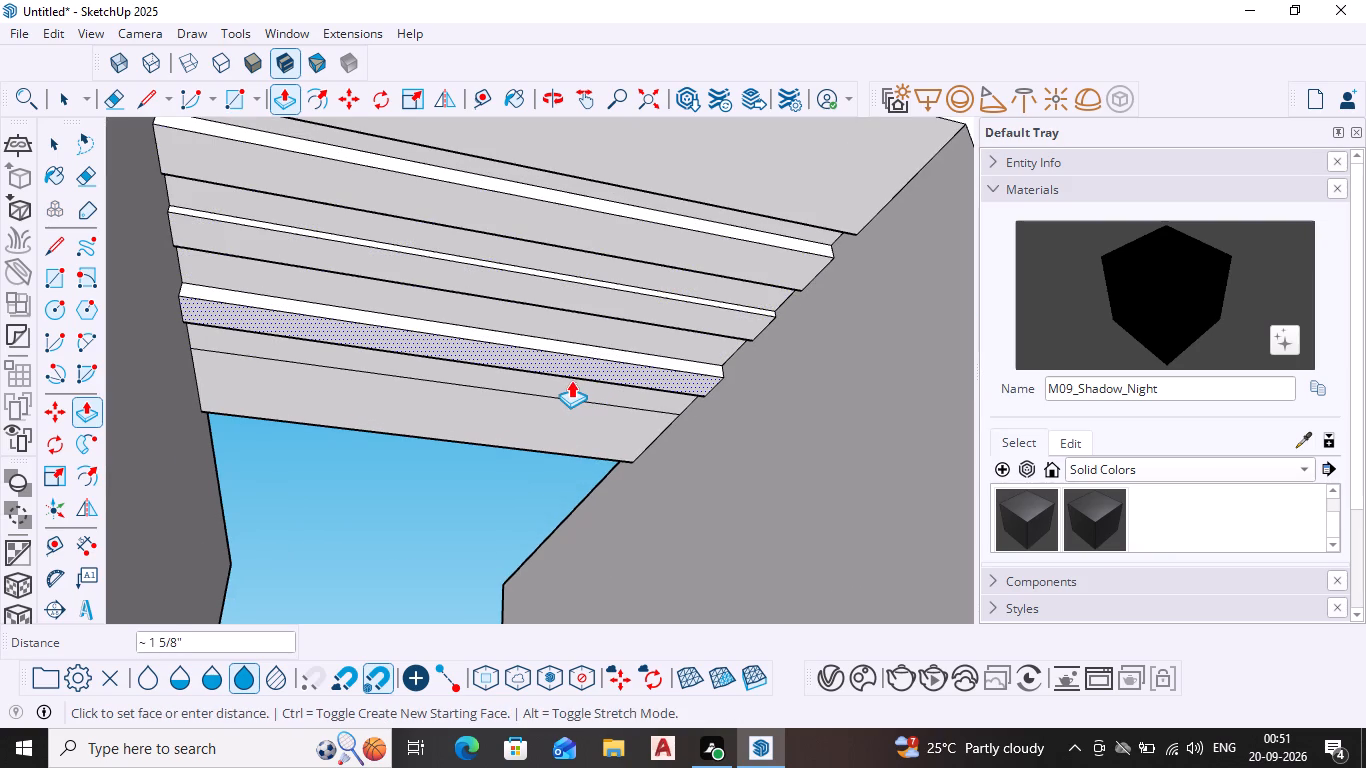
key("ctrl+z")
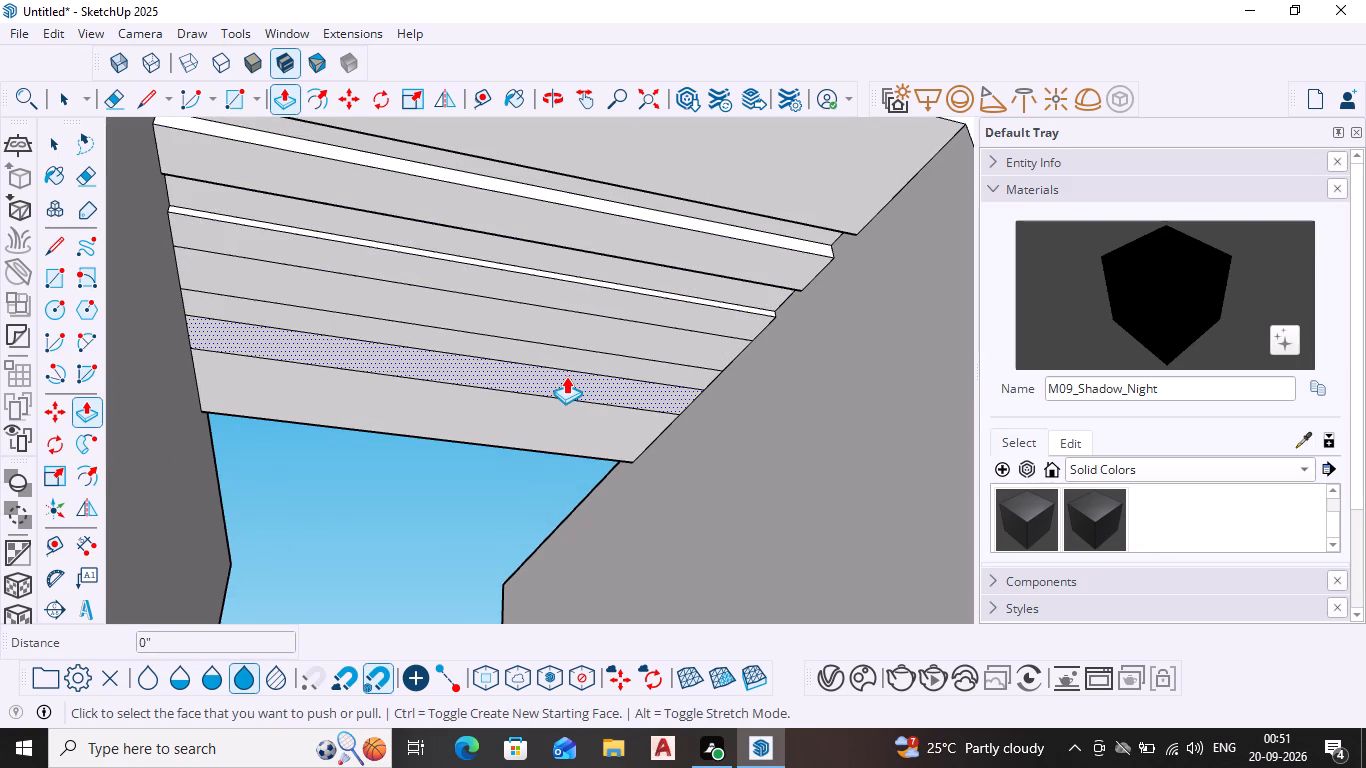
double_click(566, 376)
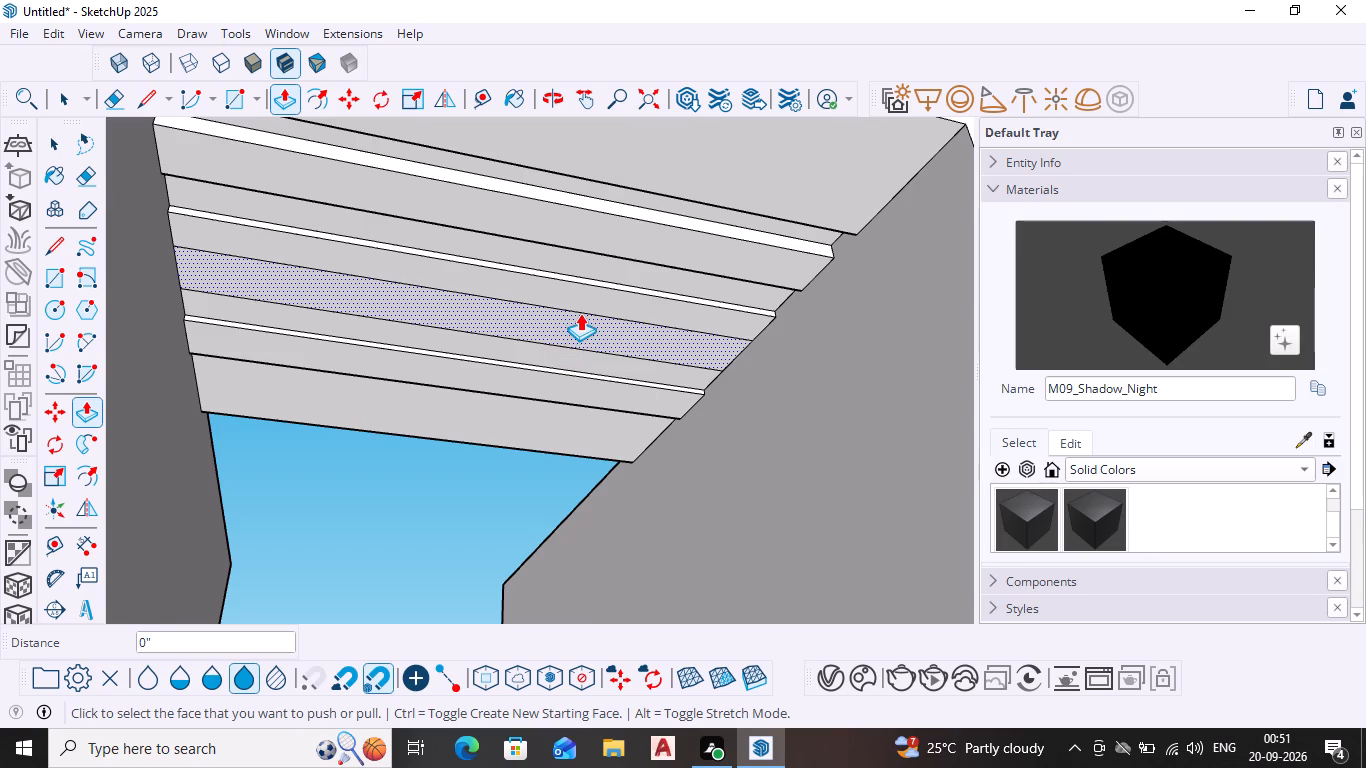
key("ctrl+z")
Recess the third strip about 2 11/16" and the rearmost strip about 2 1/4" up into the slab.
left_click(538, 309)
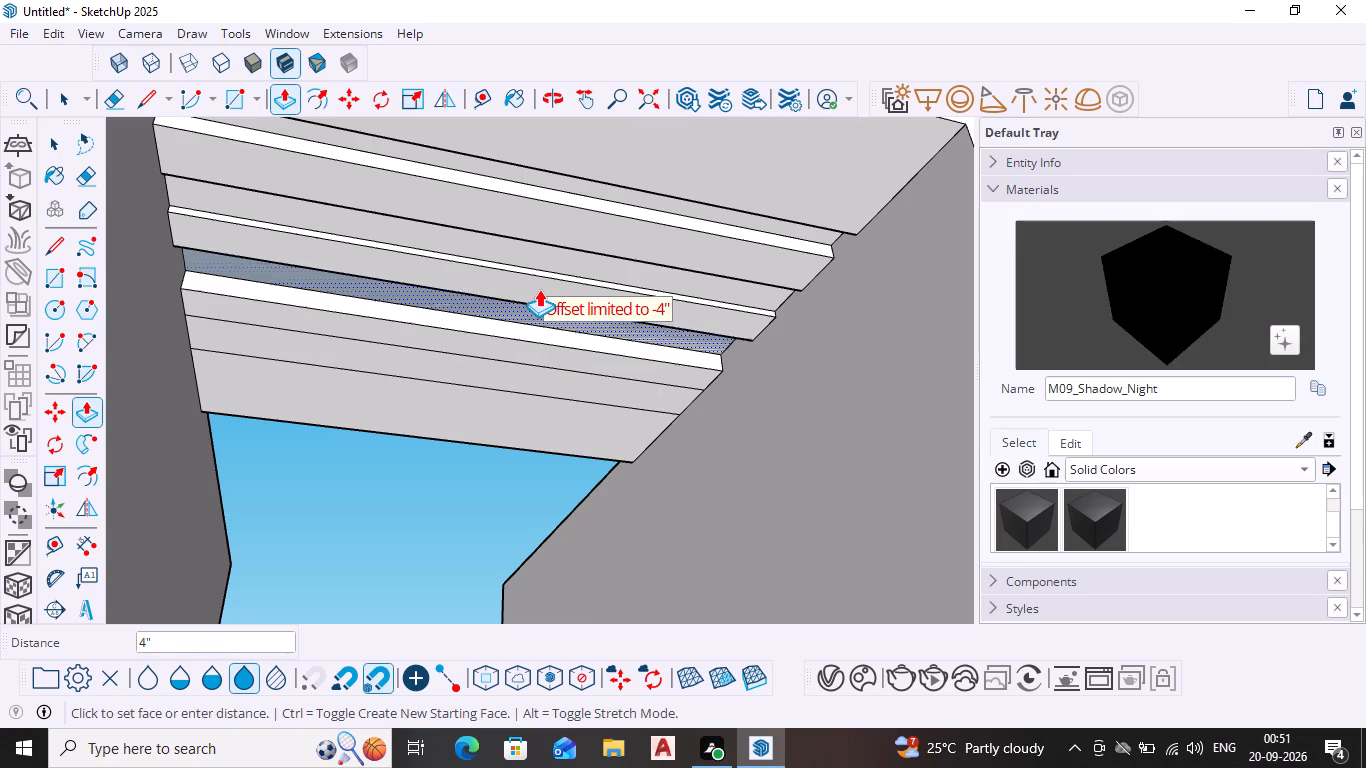
left_click(530, 297)
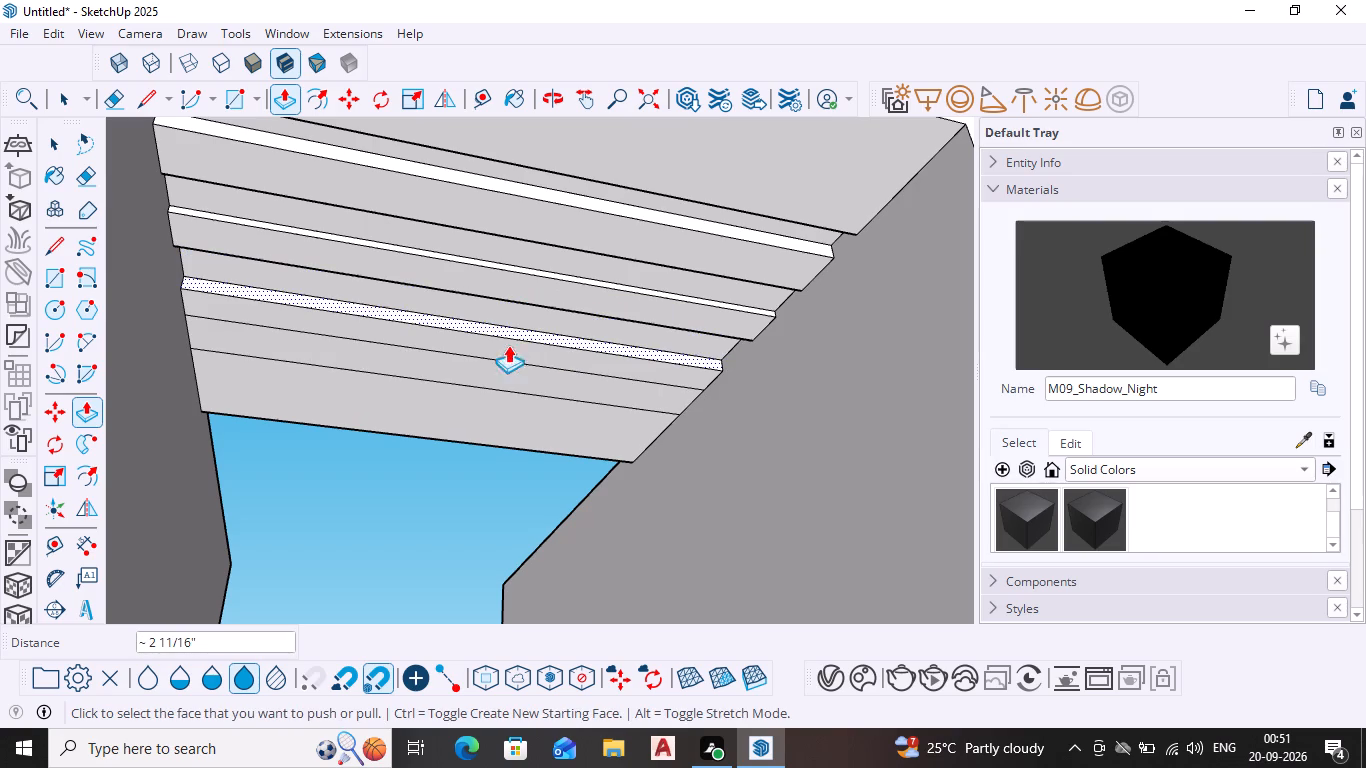
left_click(491, 368)
left_click(498, 359)
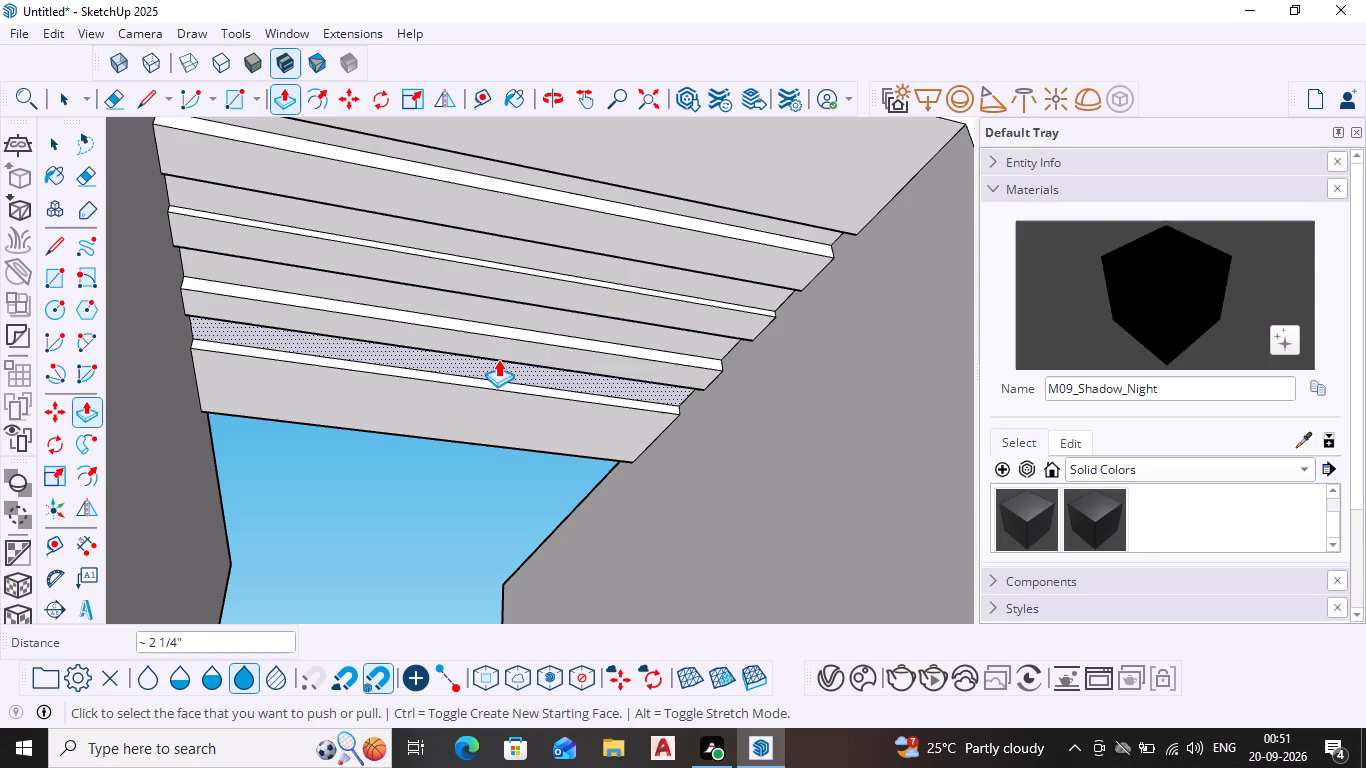
Examine the recessed slab strips from outside and the whole front facade of the house.
scroll(731, 372, "down", 8)
middle_click_drag(741, 344, 641, 427)
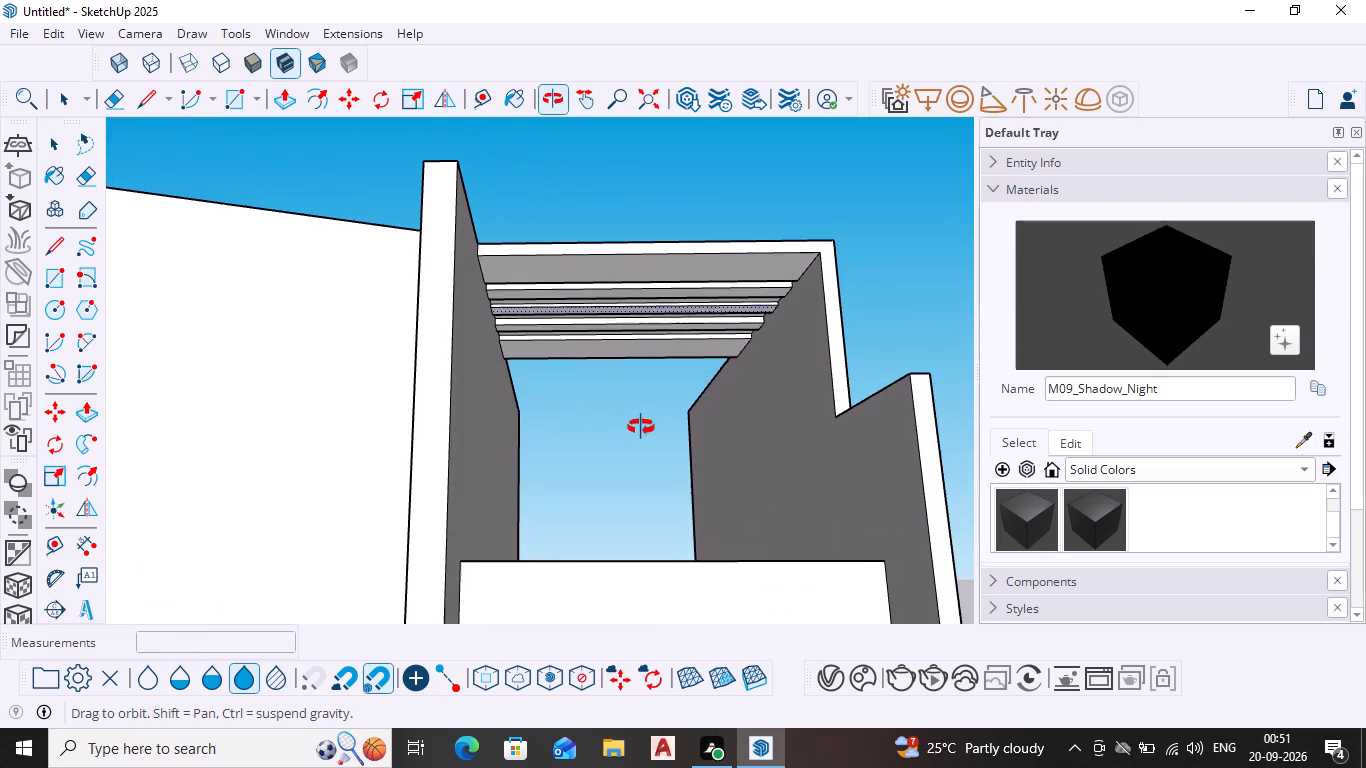
middle_click_drag(641, 427, 639, 421)
key("space")
scroll(771, 259, "down", 4)
middle_click_drag(738, 318, 721, 361)
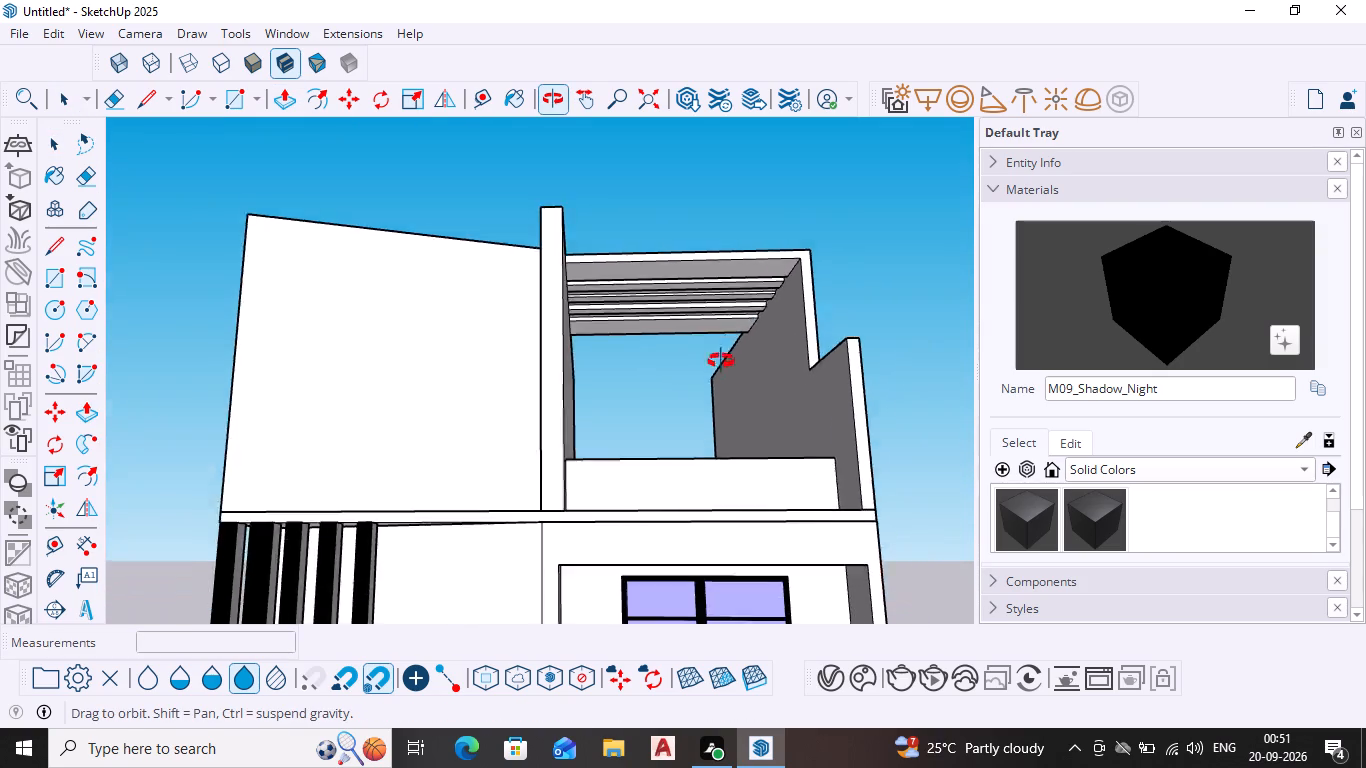
middle_click_drag(721, 361, 727, 354)
key("space")
scroll(802, 280, "down", 5)
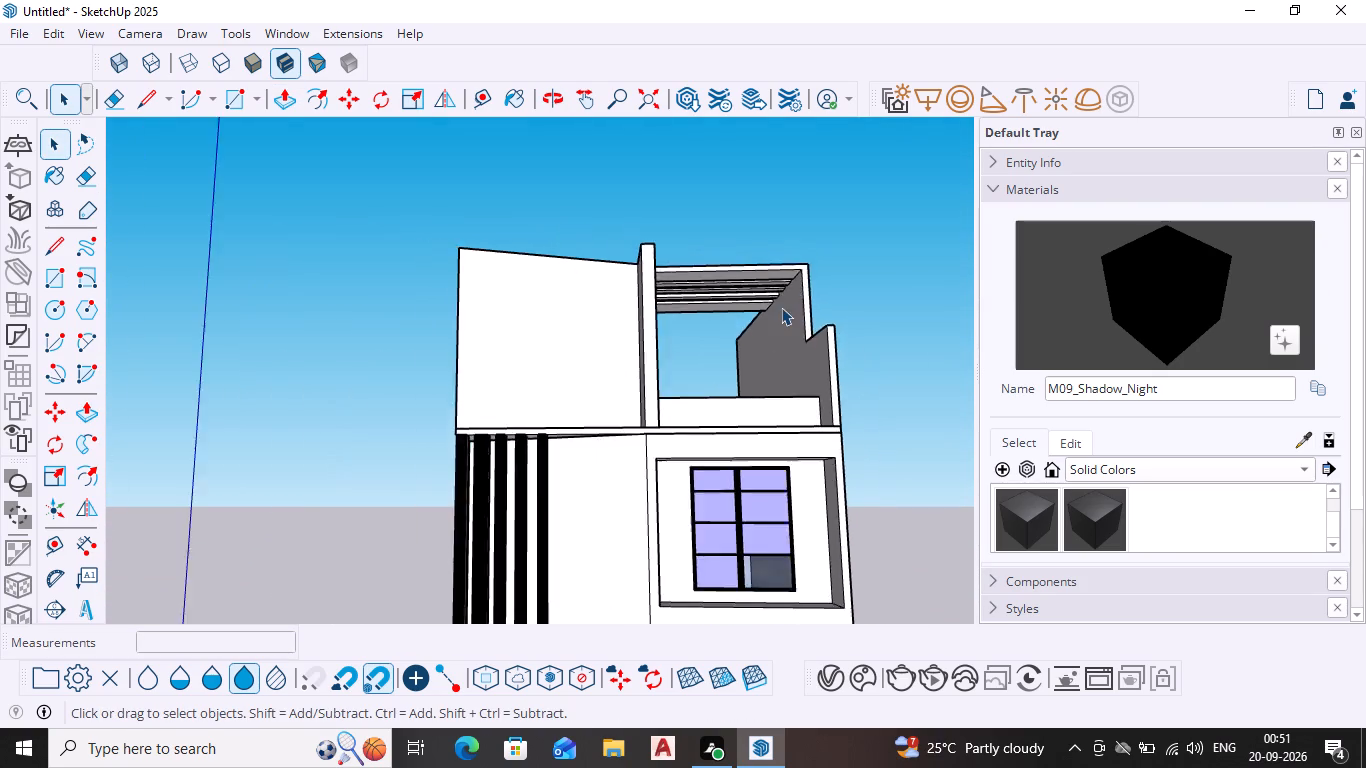
scroll(781, 307, "down", 6)
scroll(760, 393, "down", 2)
scroll(663, 348, "up", 3)
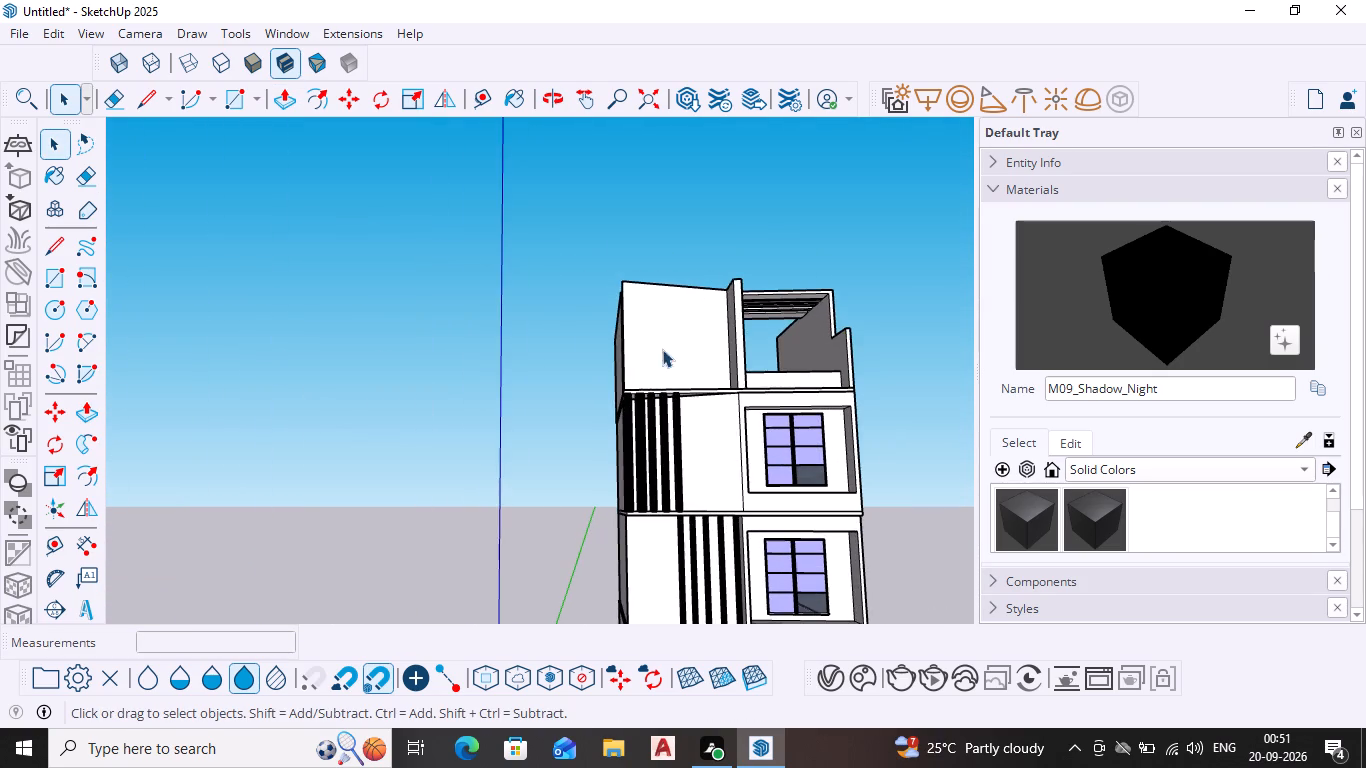
scroll(683, 358, "down", 8)
middle_click_drag(775, 450, 661, 394, "shift")
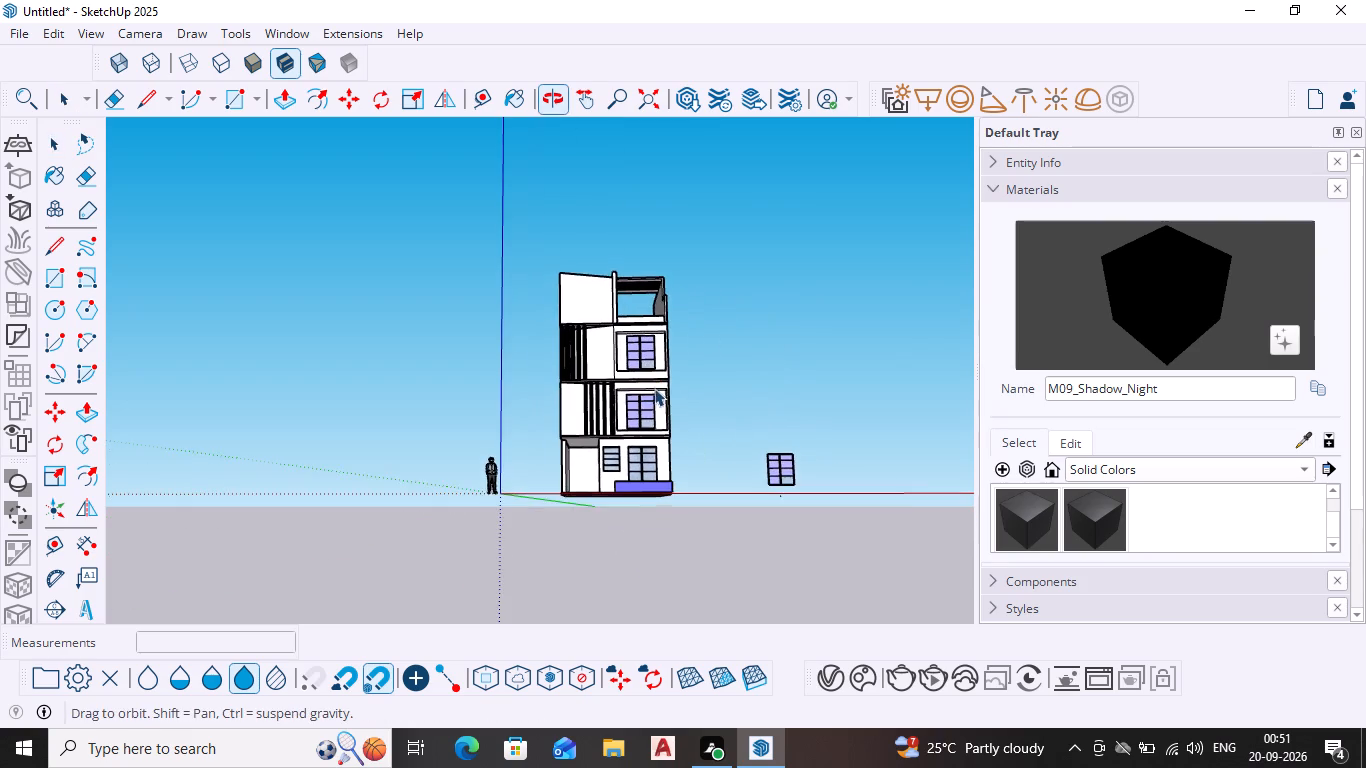
middle_click_drag(651, 385, 643, 493)
scroll(605, 422, "up", 6)
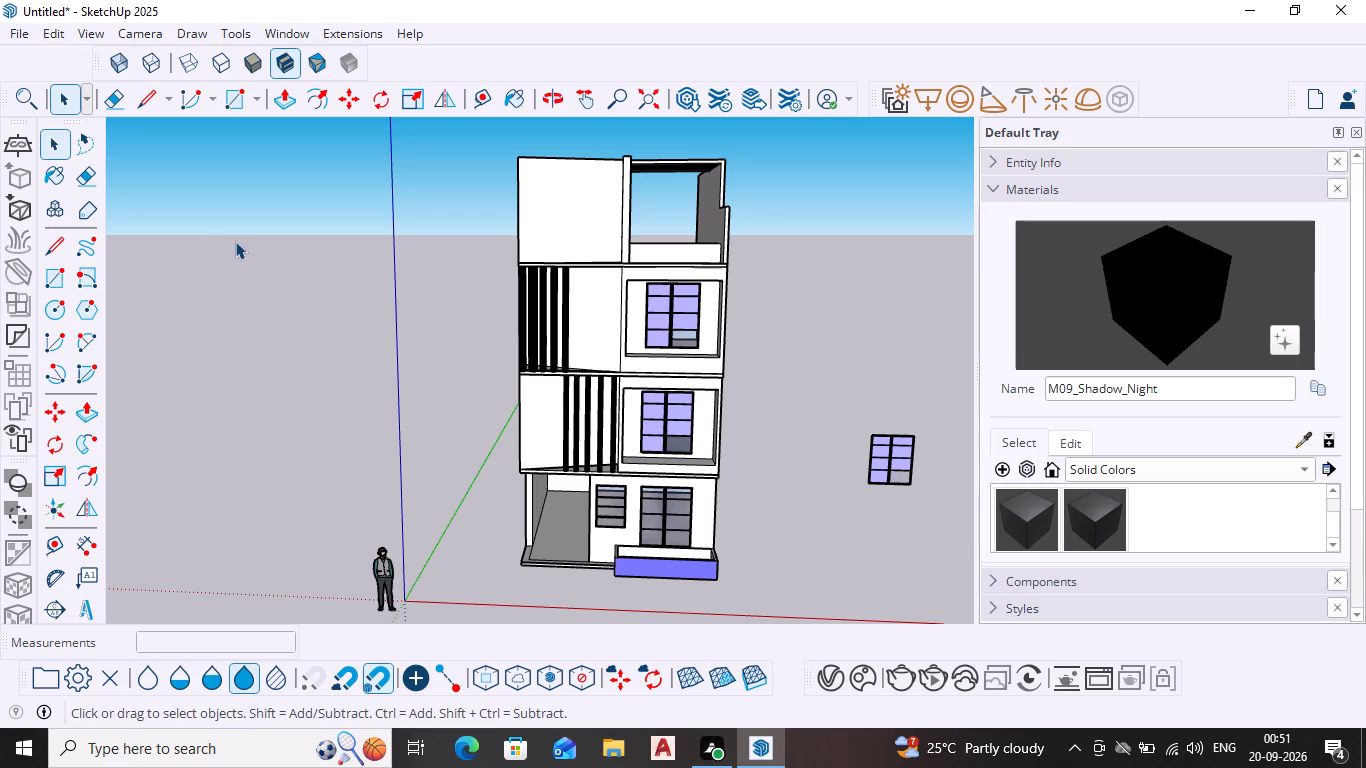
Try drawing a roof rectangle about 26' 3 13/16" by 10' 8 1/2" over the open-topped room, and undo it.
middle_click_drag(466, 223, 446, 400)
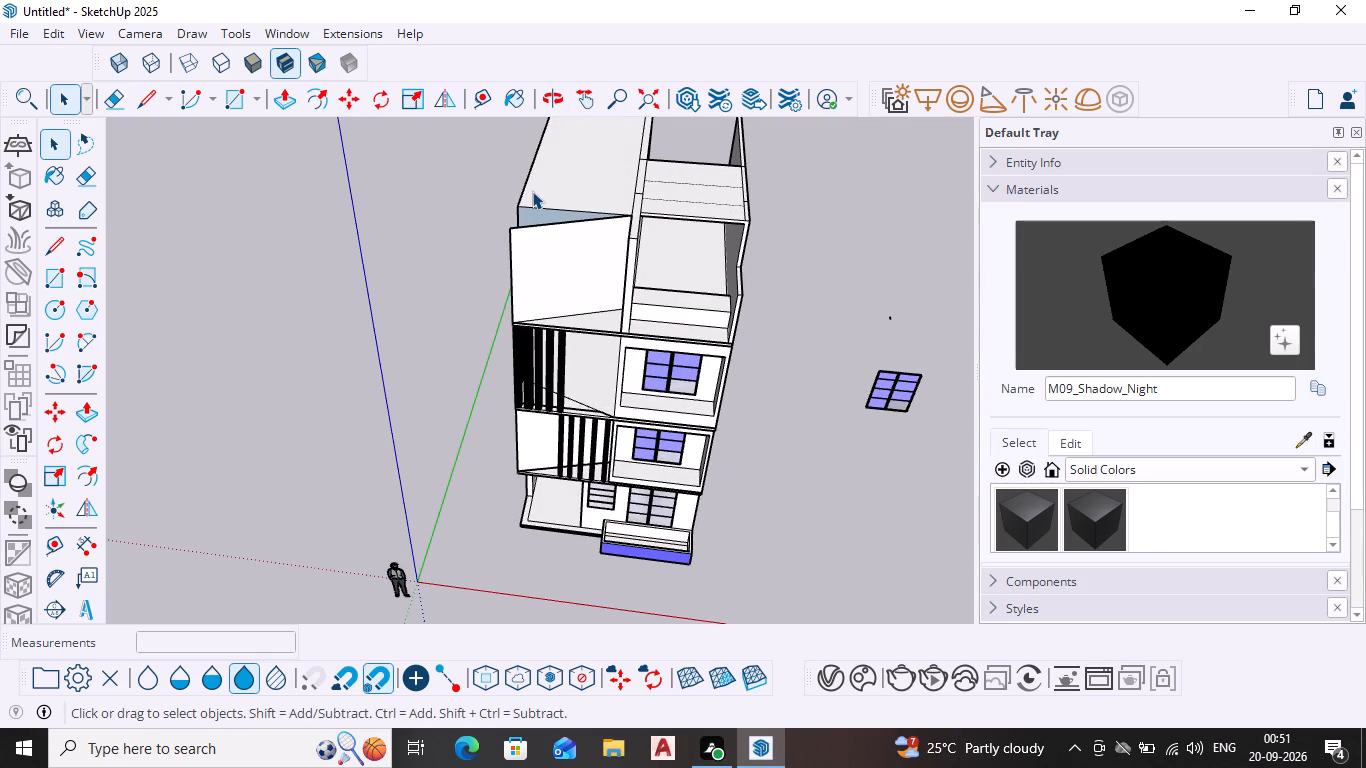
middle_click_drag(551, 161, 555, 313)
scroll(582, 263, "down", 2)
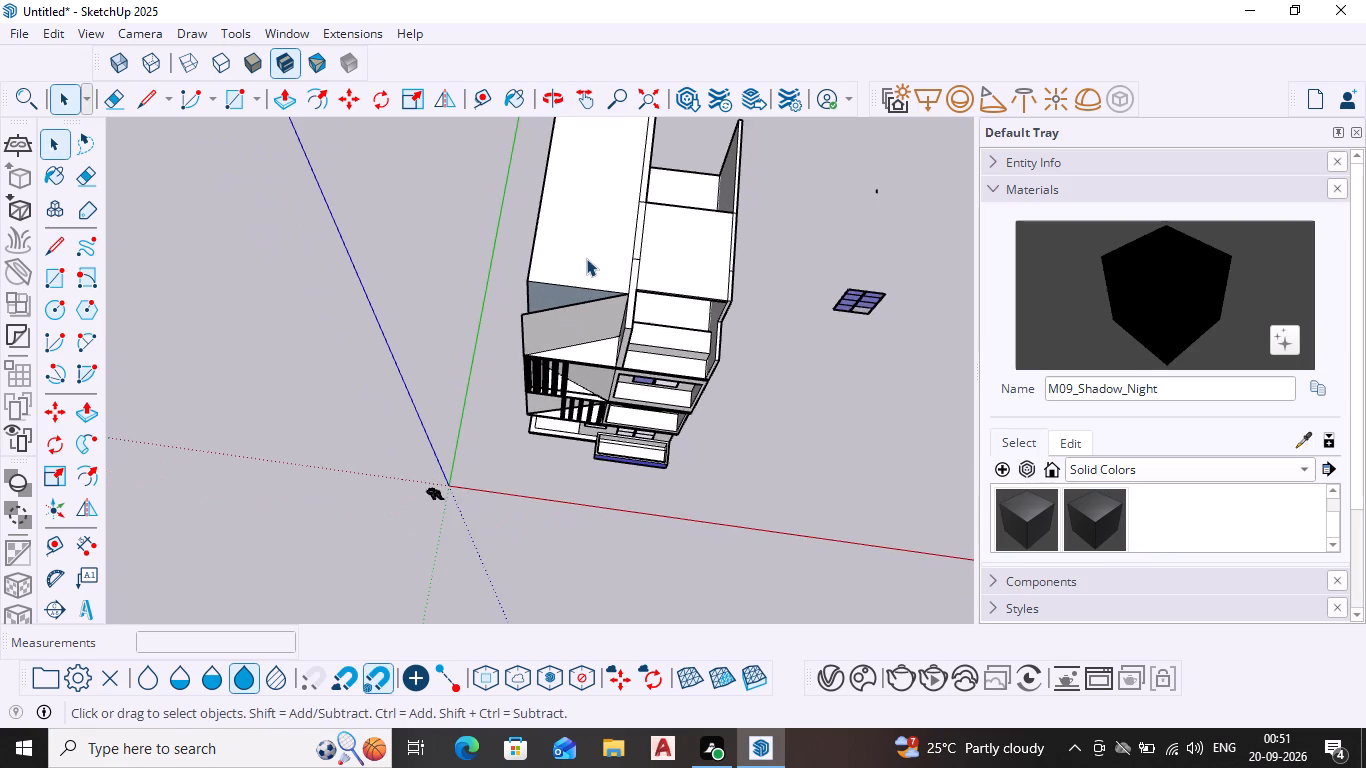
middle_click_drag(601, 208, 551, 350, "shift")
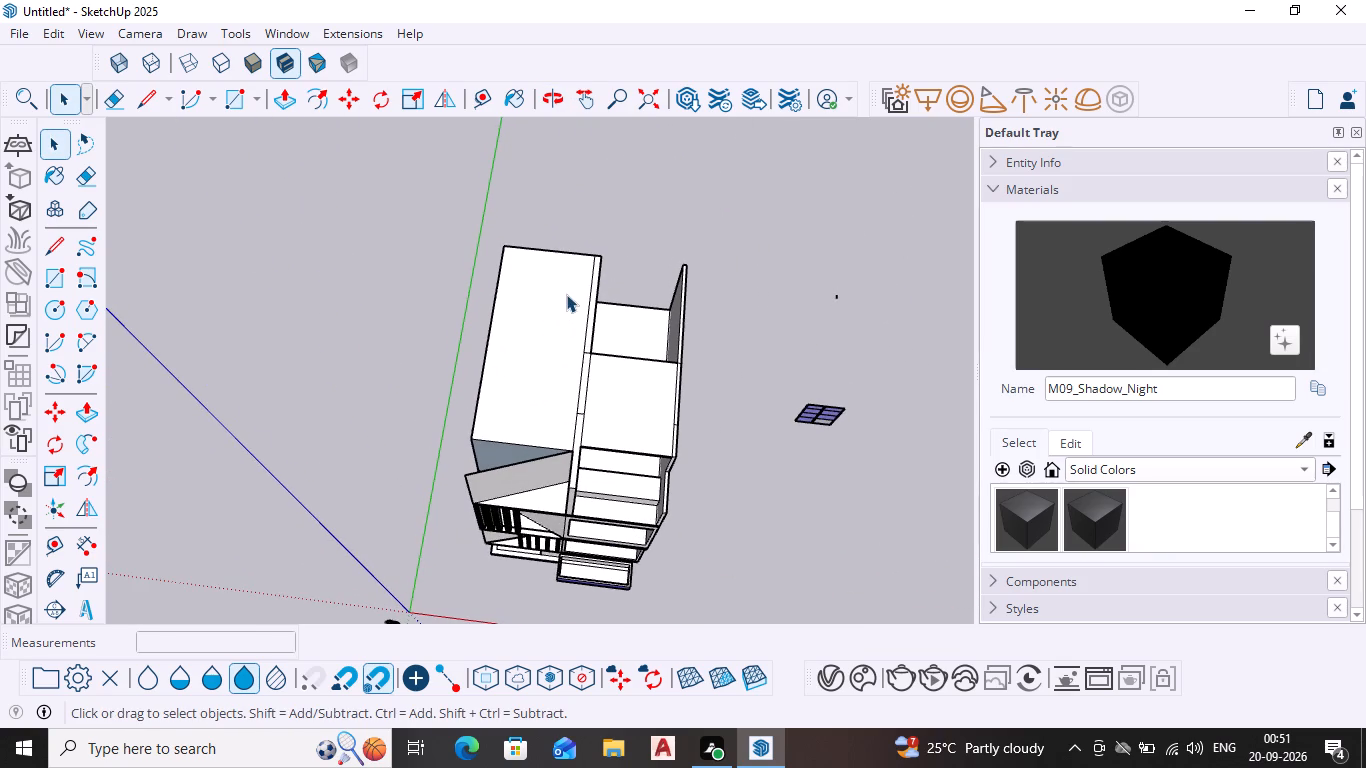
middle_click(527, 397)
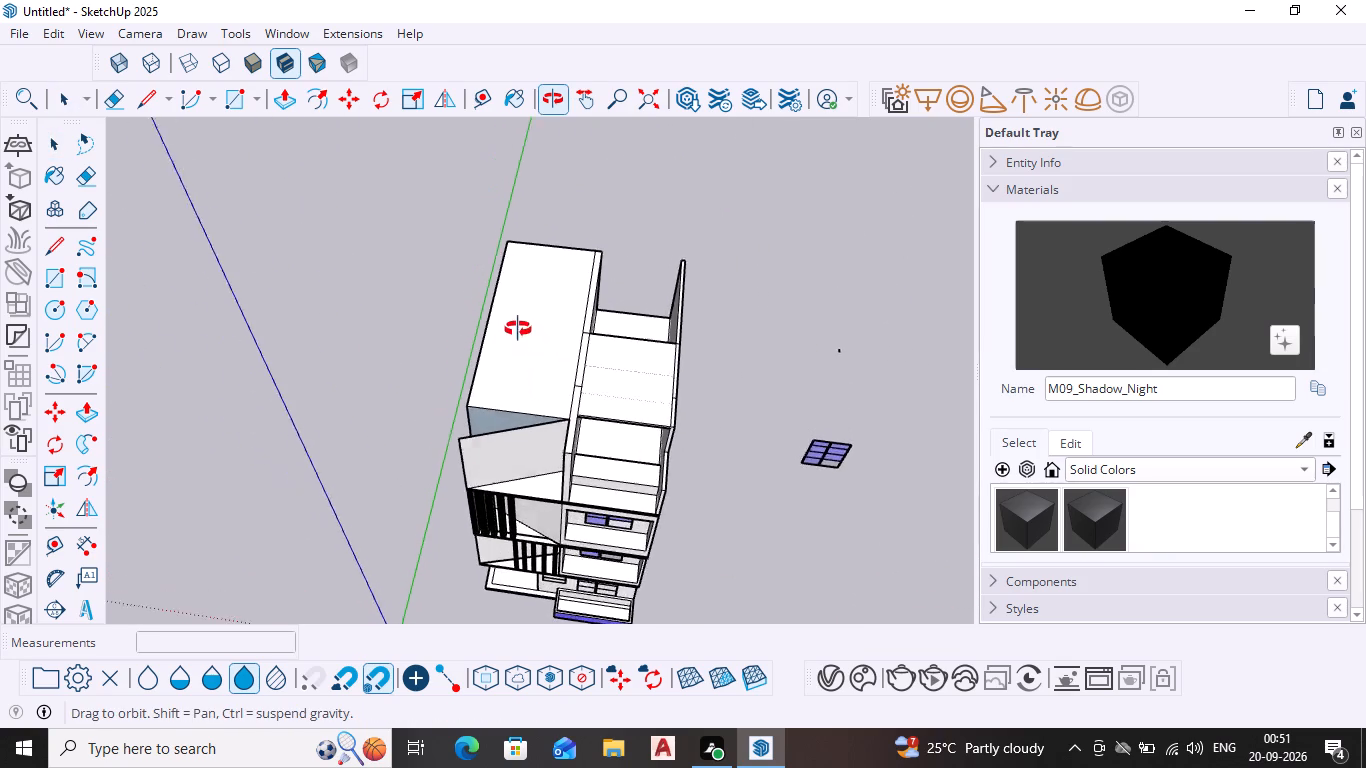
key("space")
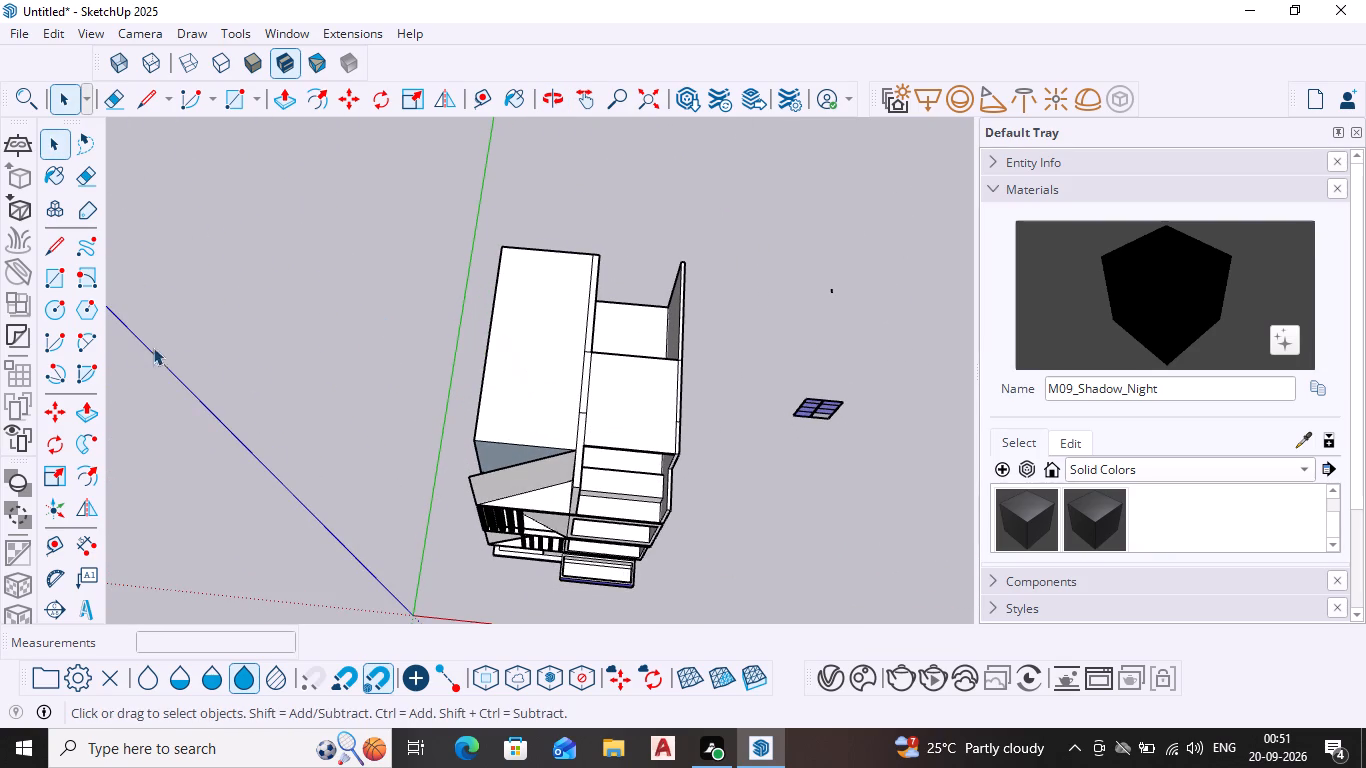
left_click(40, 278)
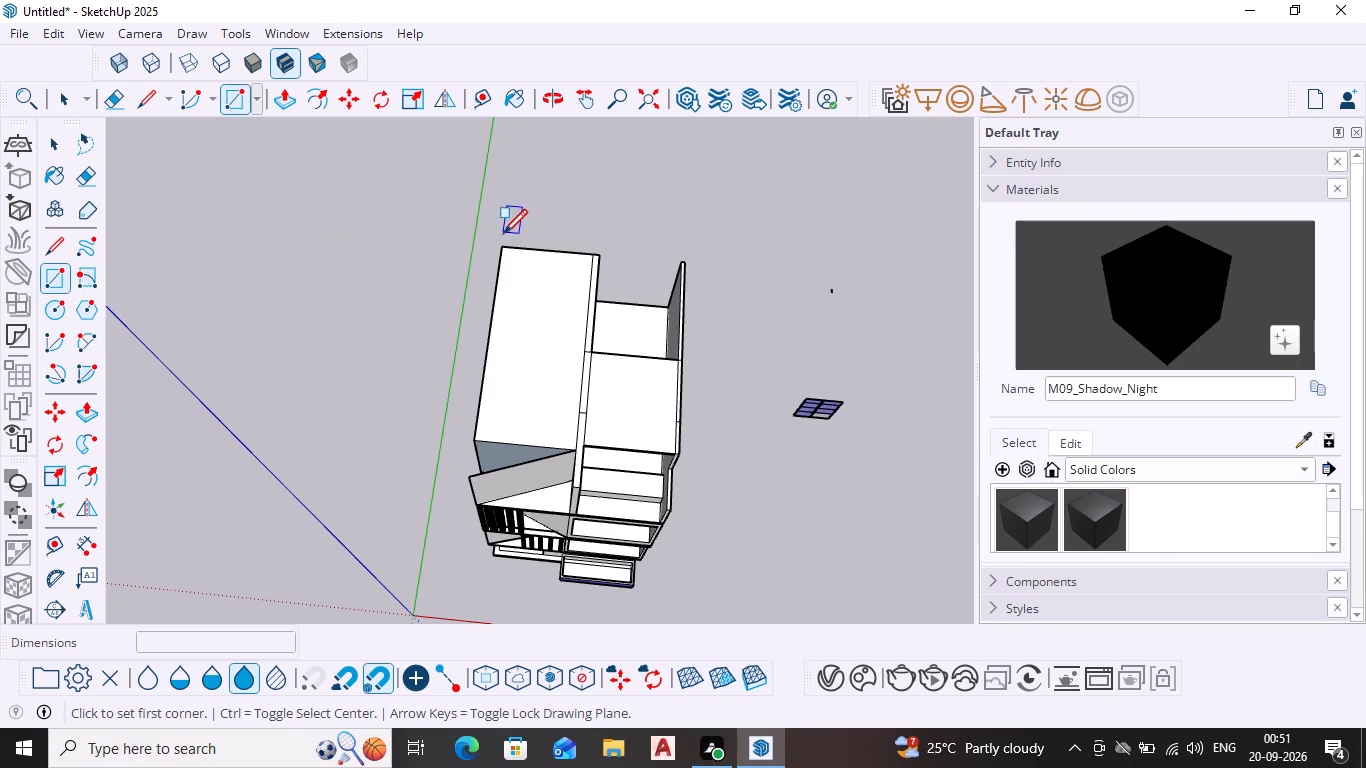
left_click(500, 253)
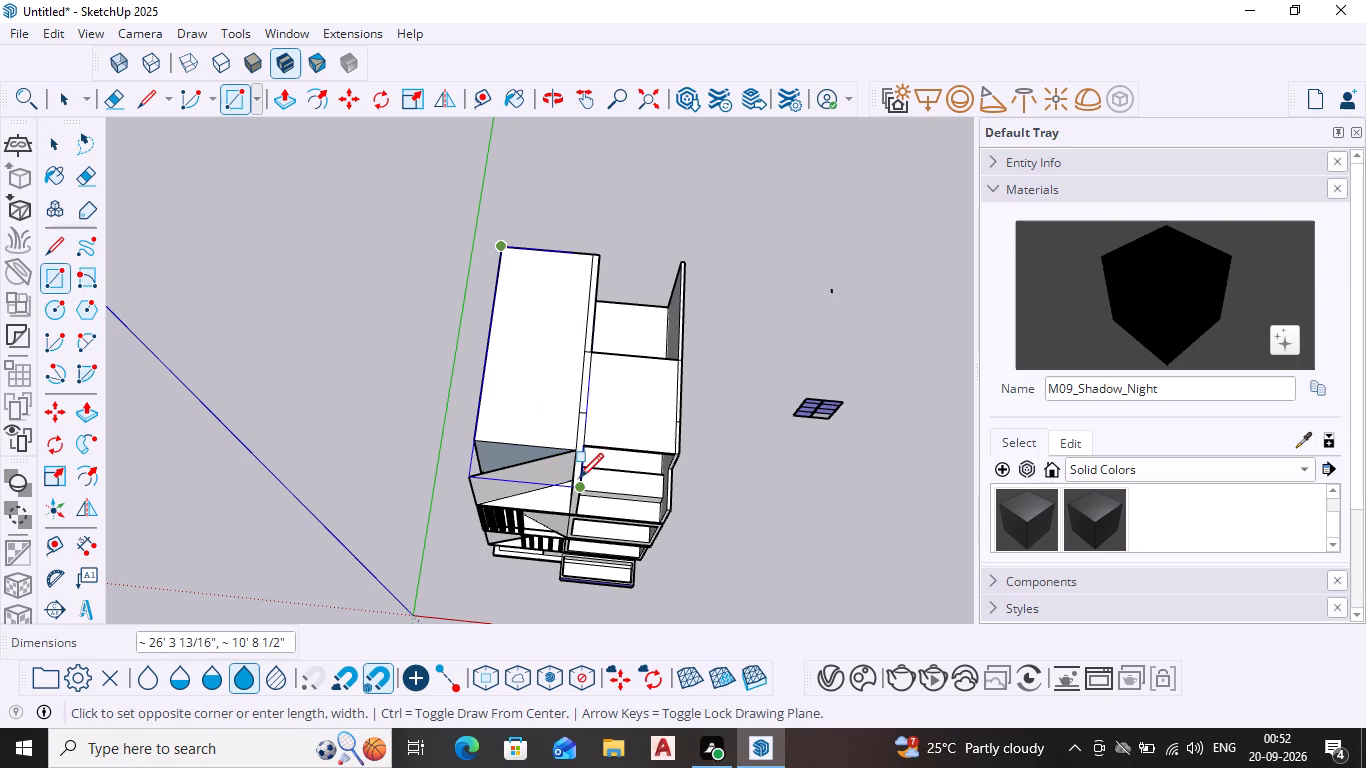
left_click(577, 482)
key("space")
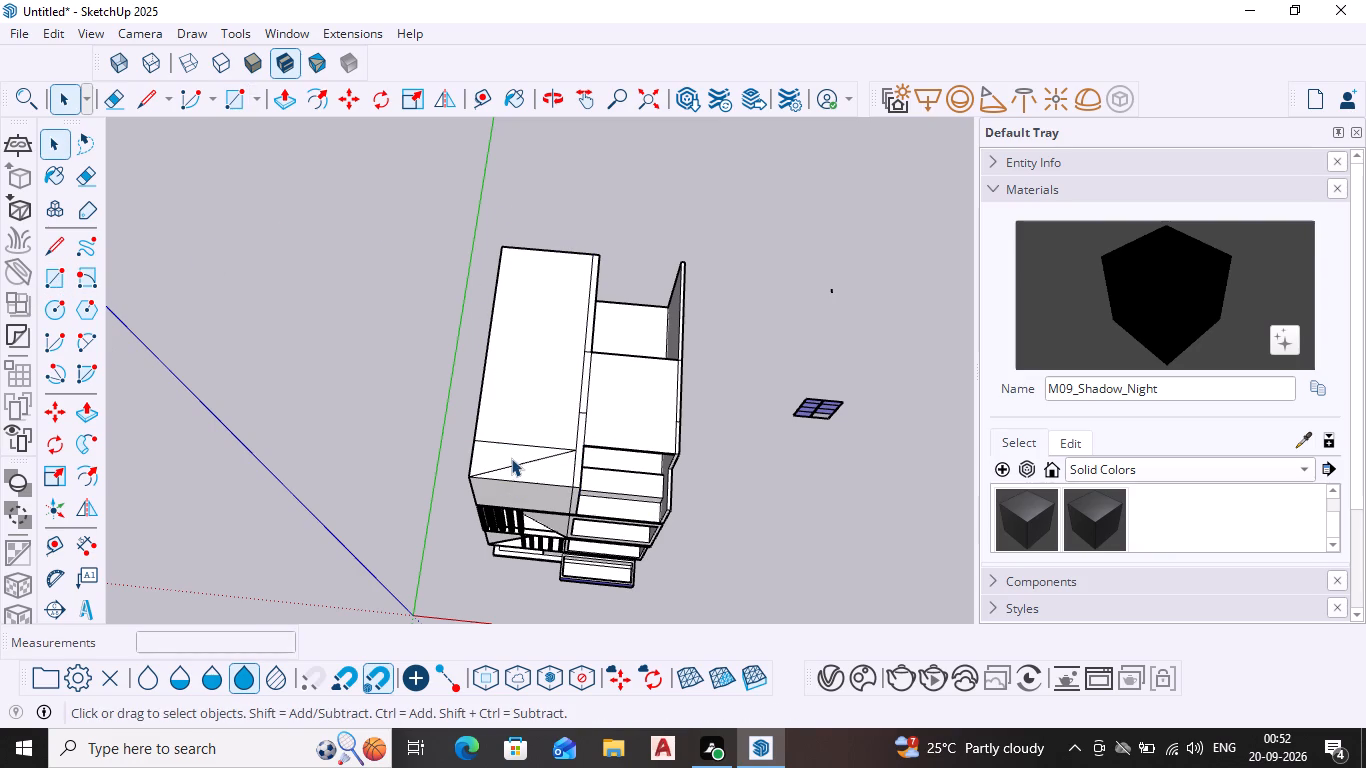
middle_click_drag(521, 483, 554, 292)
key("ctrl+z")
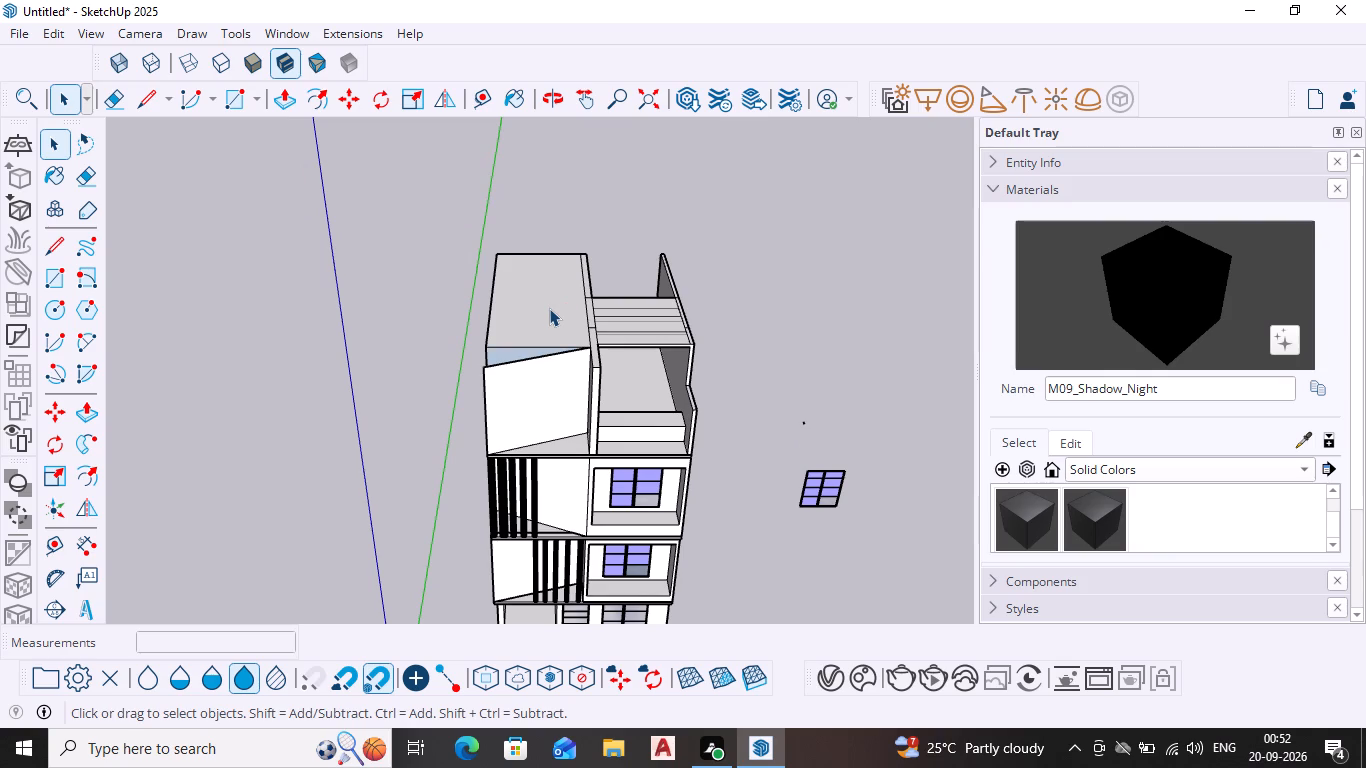
Make a group of all the connected geometry of the top storey.
key("space")
triple_click(558, 308)
left_click(559, 306)
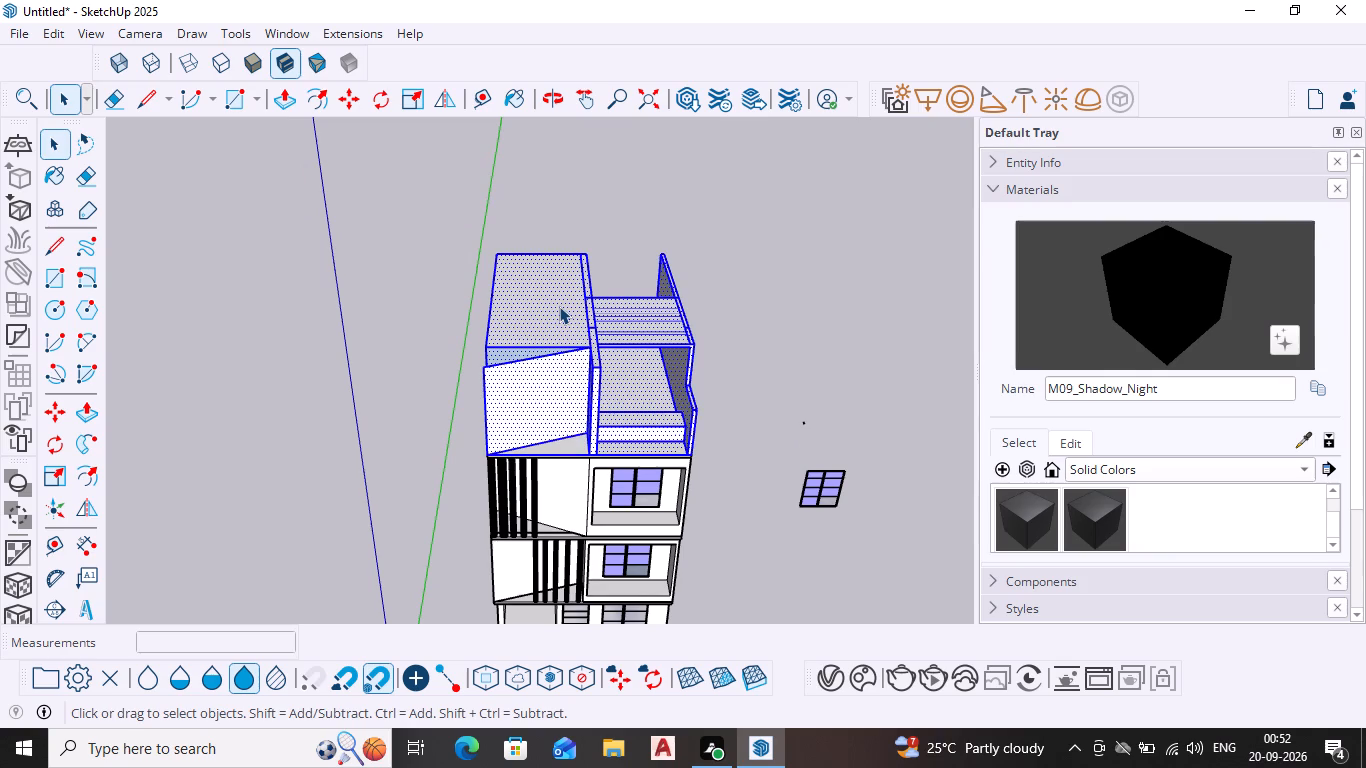
right_click_drag(556, 304, 547, 298)
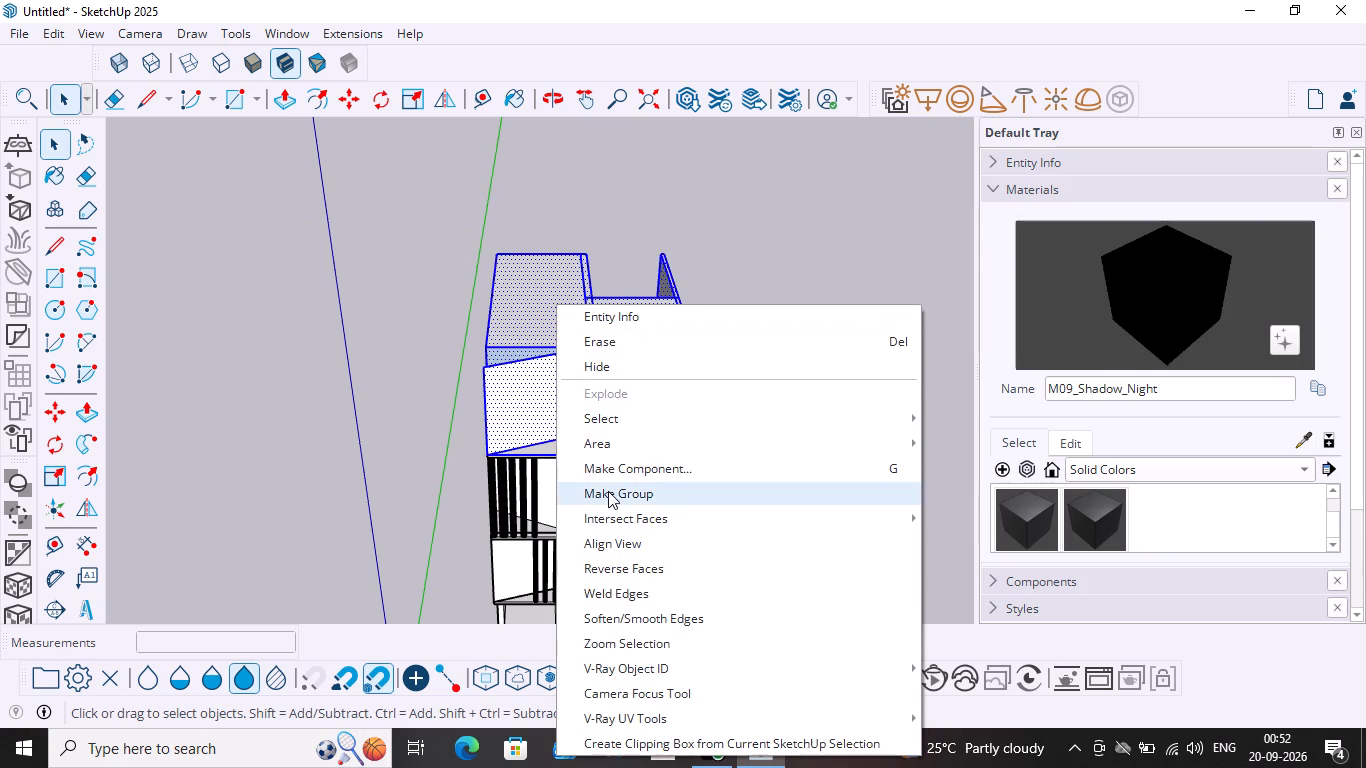
left_click(608, 491)
key("space")
left_click(717, 309)
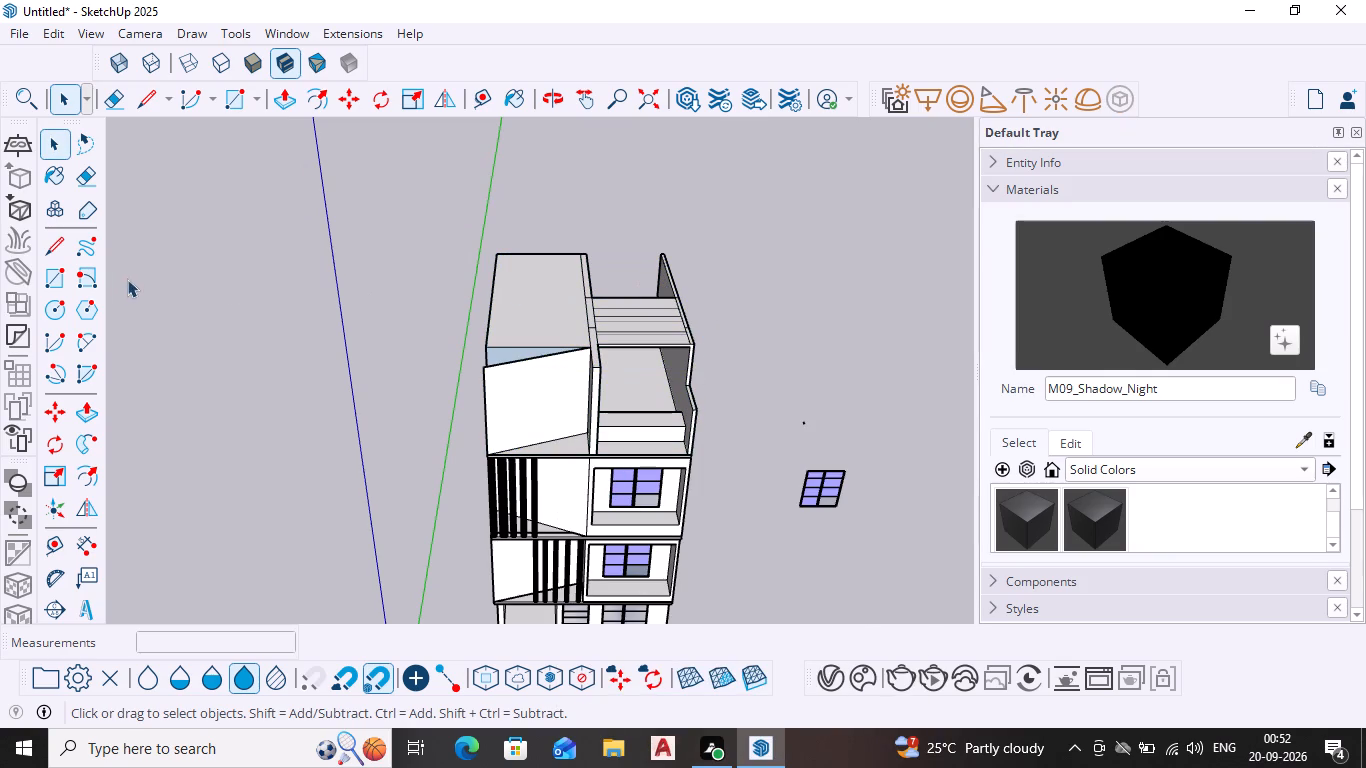
Draw a roof rectangle about 26' 3 13/16" by 10' 8 1/2" between opposite top corners of the grouped room.
left_click(56, 281)
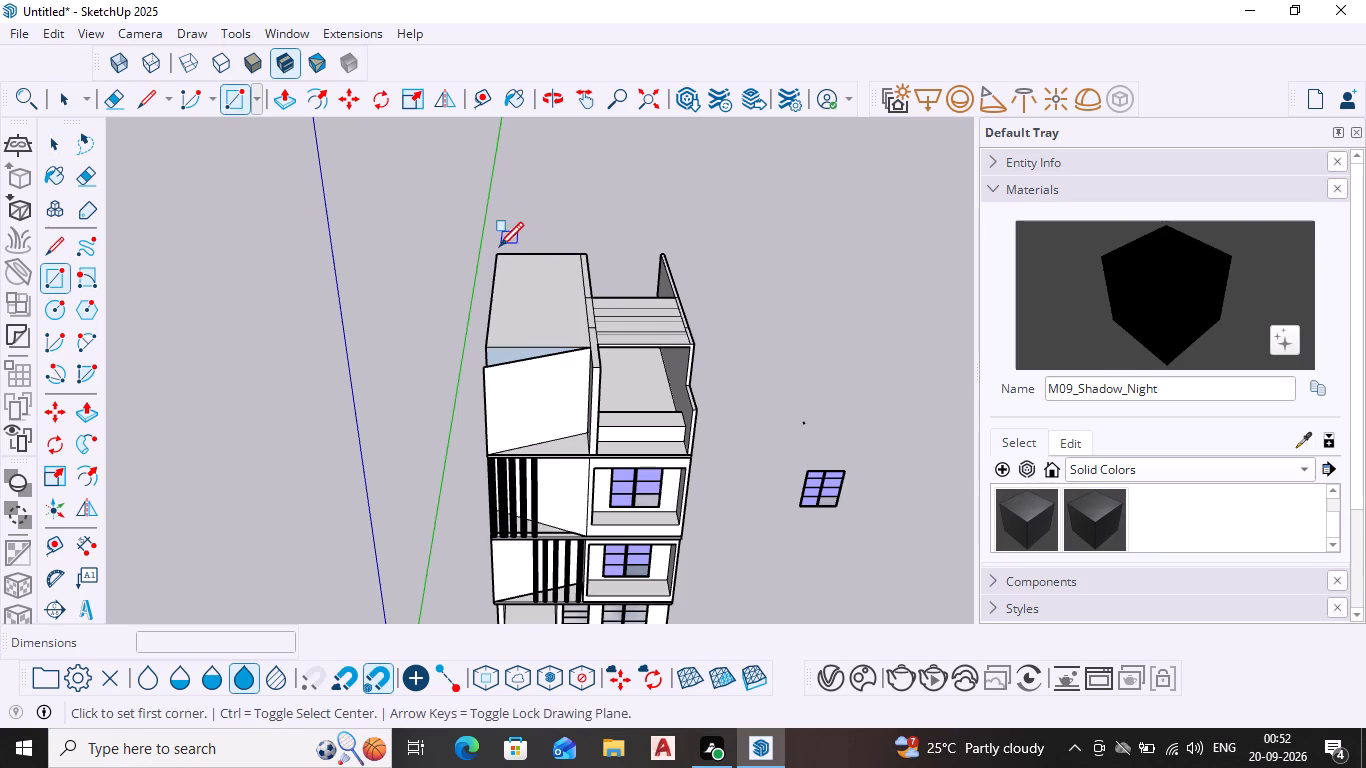
left_click(494, 257)
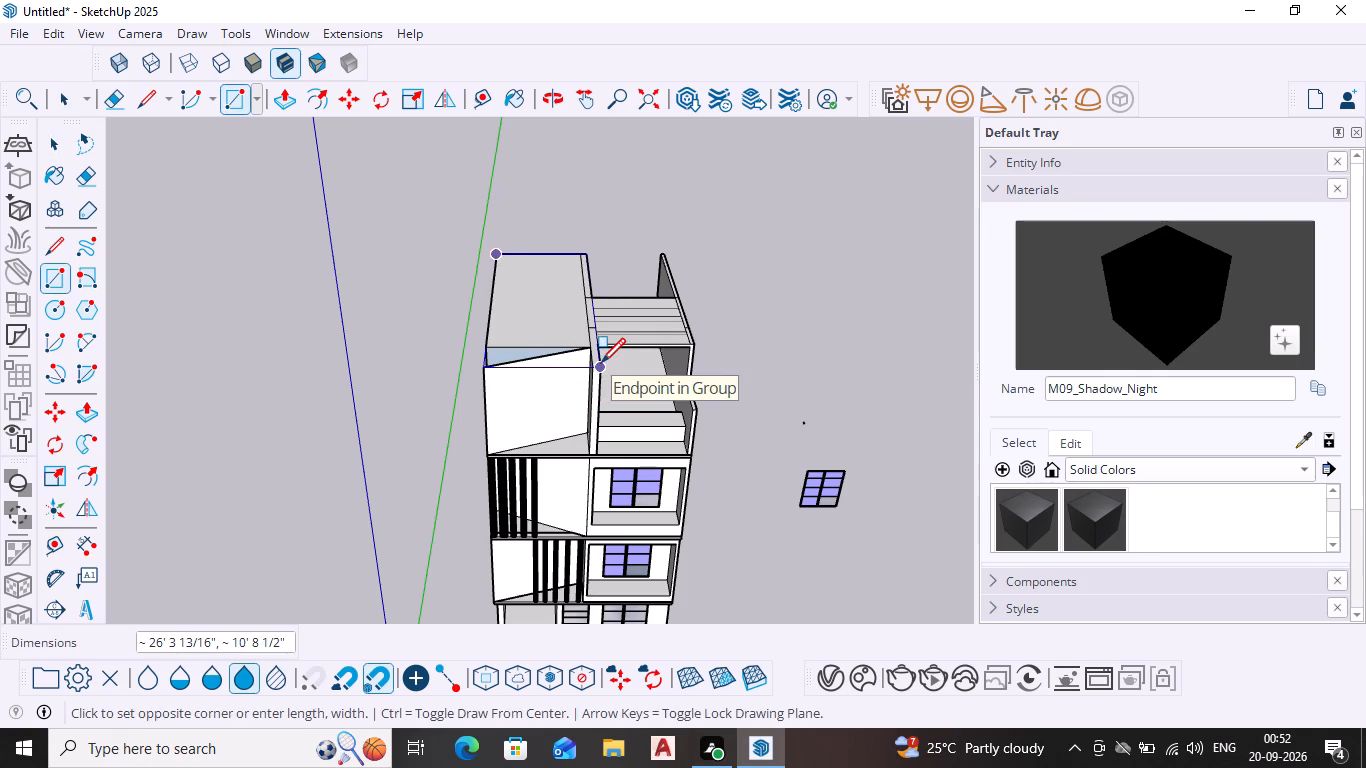
left_click(601, 365)
key("space")
Push/Pull the new roof rectangle to a thickness of 4".
double_click(545, 315)
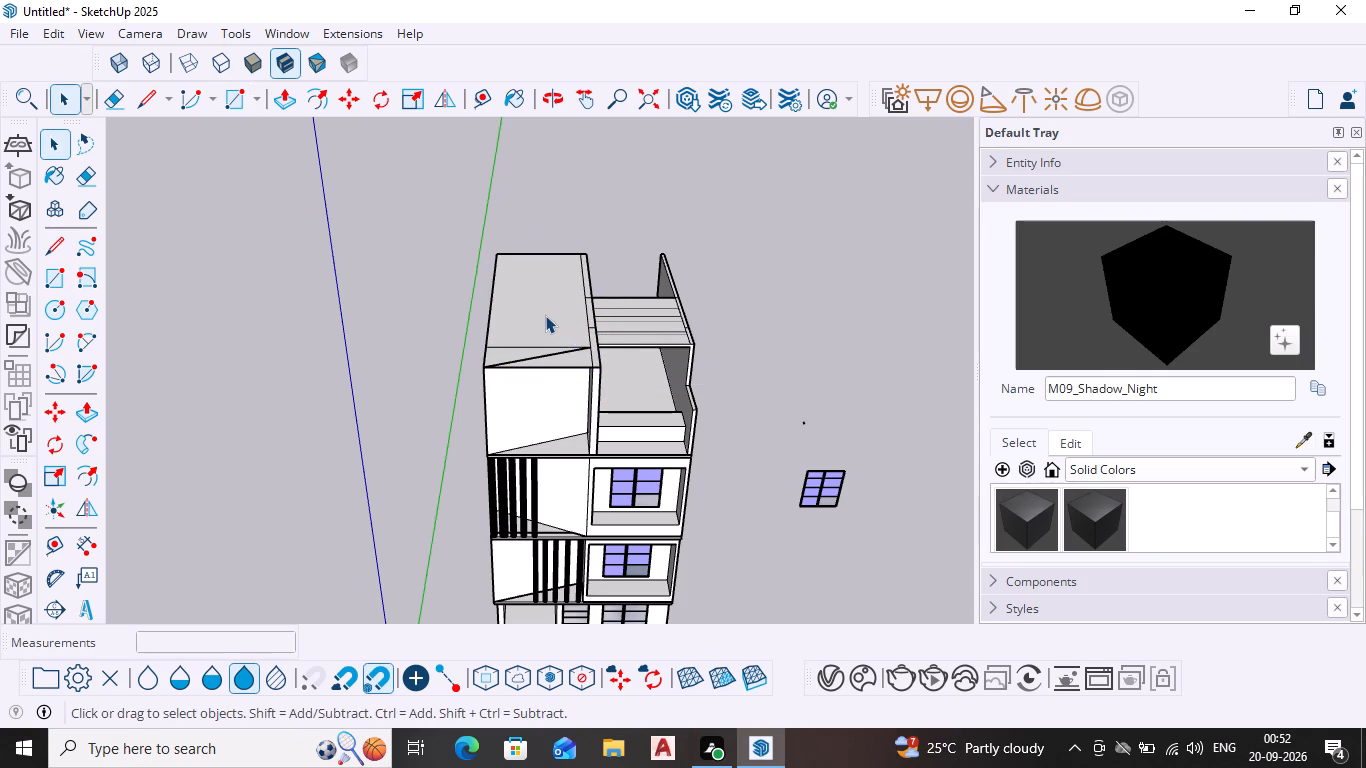
key("p")
key("Return")
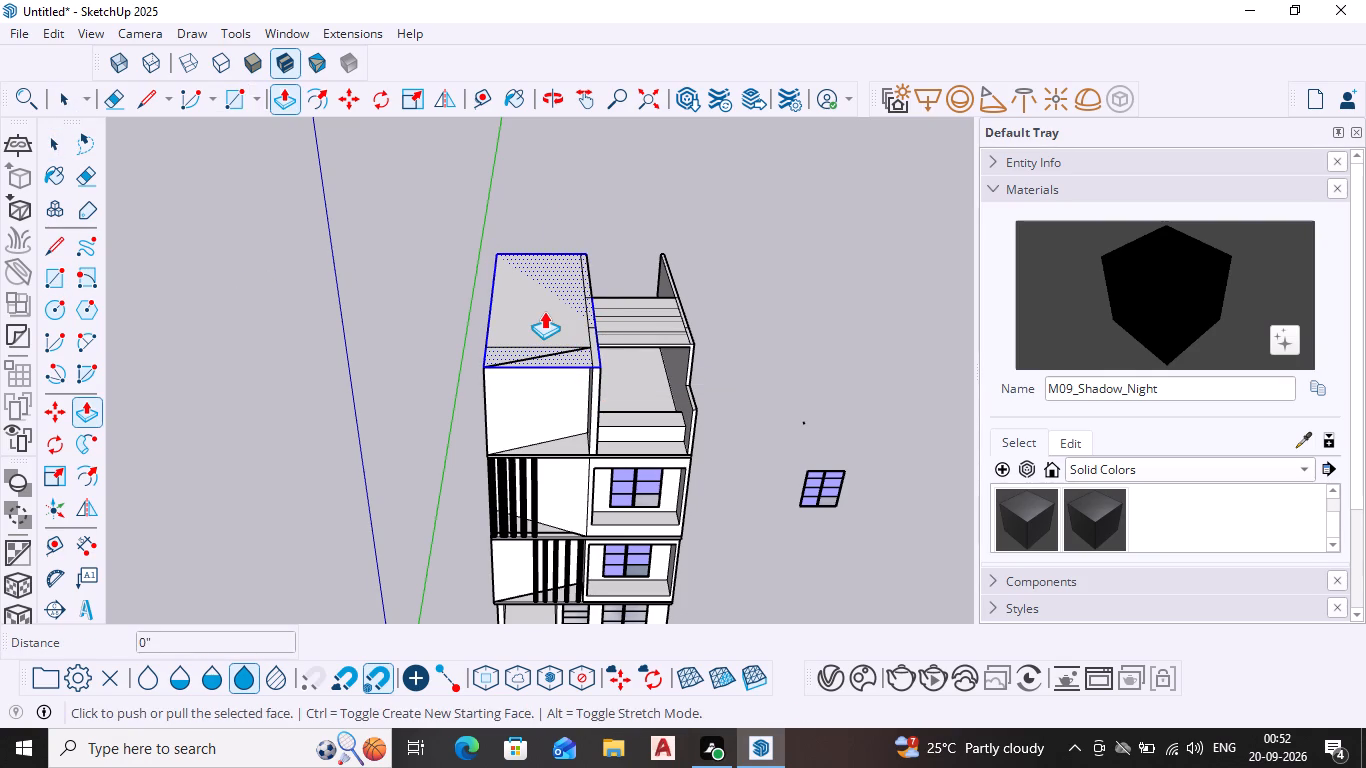
left_click(544, 311)
type("4\"")
key("Return")
key("space")
scroll(726, 441, "down", 1)
middle_click_drag(731, 428, 748, 316)
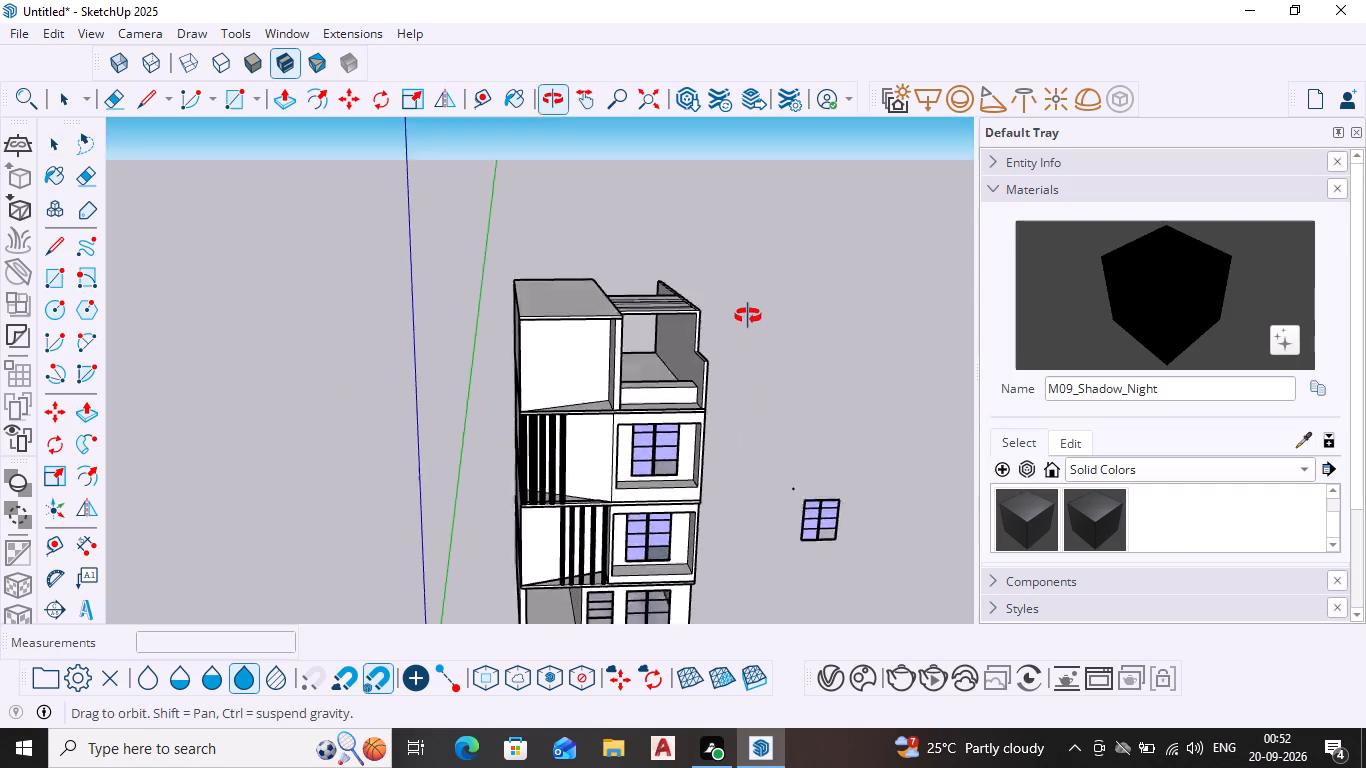
Examine the whole house front from above and below, including the newly roofed top-storey room.
middle_click_drag(748, 316, 735, 283)
scroll(622, 496, "down", 2)
middle_click_drag(629, 486, 621, 395, "ctrl")
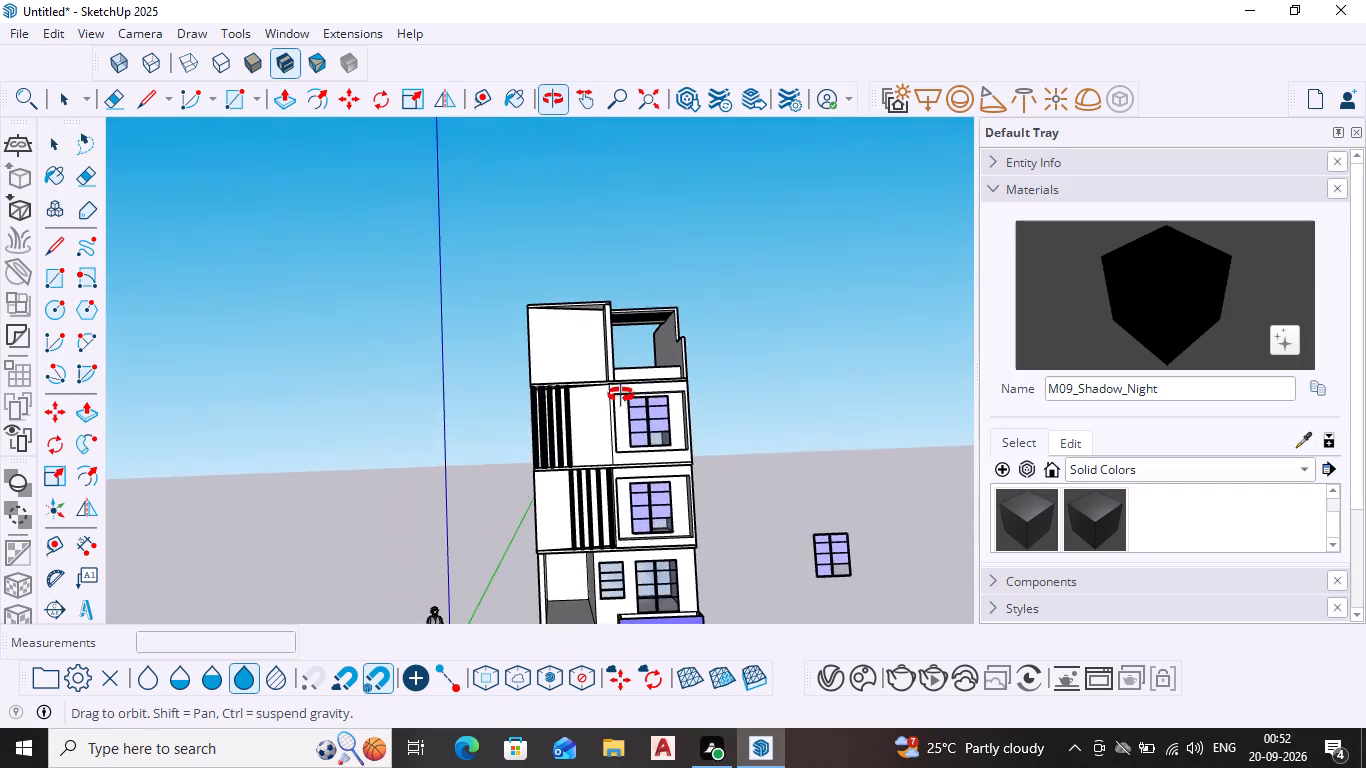
middle_click_drag(621, 395, 585, 467, "ctrl")
middle_click_drag(612, 428, 614, 431)
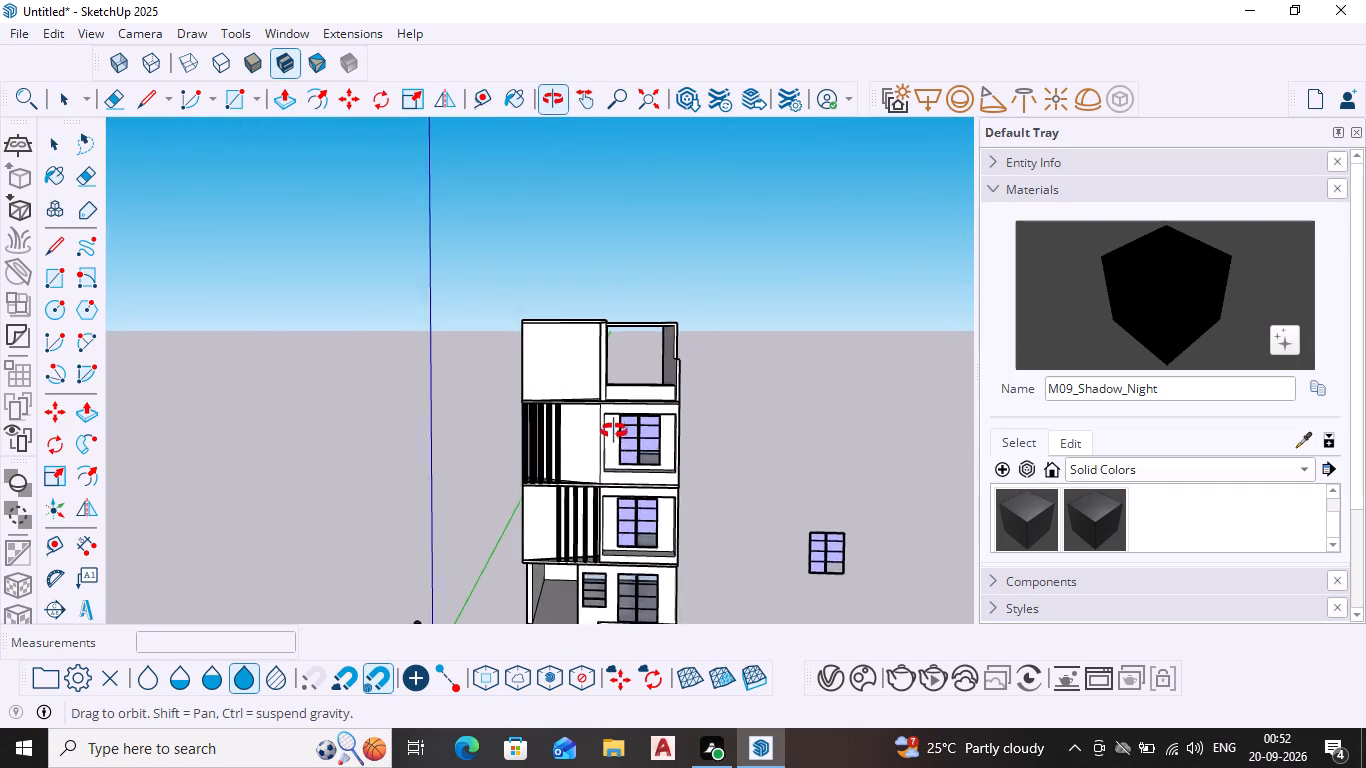
middle_click_drag(614, 431, 612, 492)
scroll(638, 307, "up", 8)
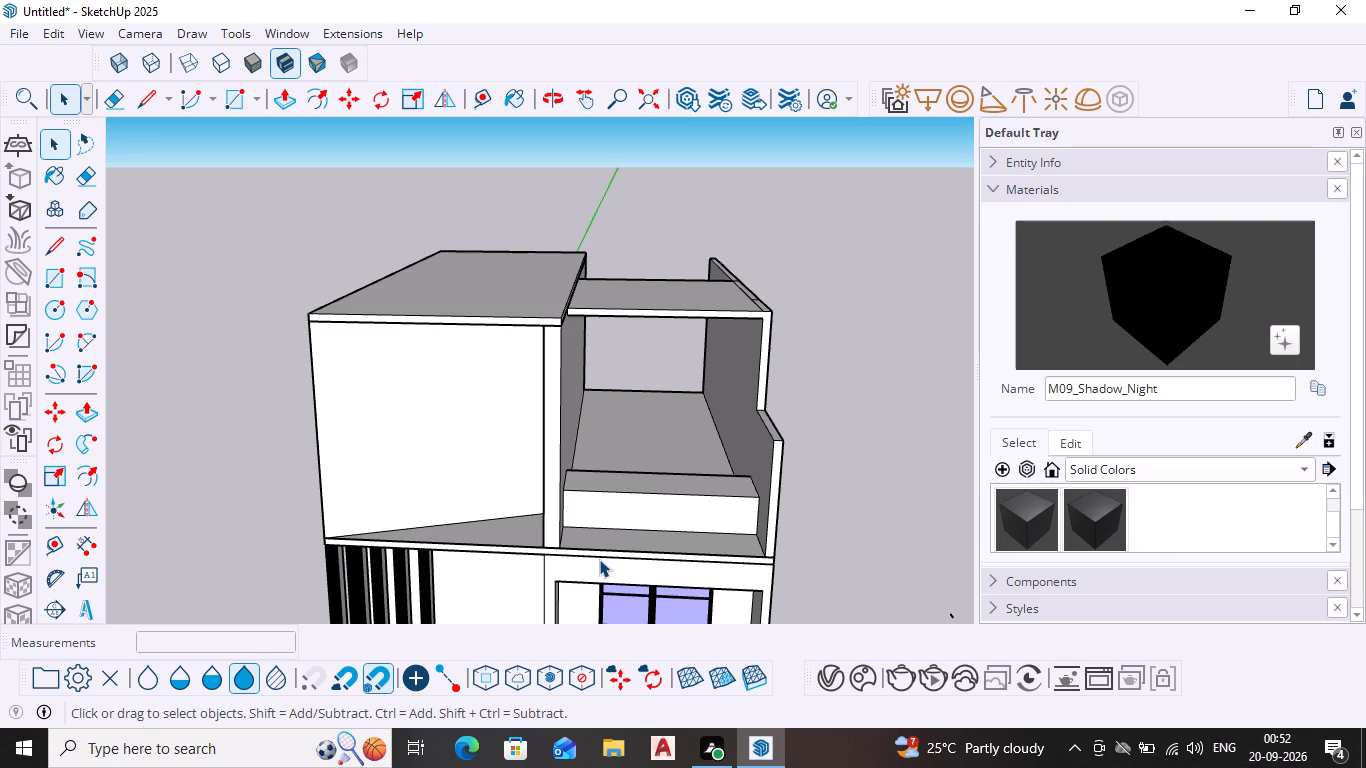
scroll(571, 587, "down", 4)
middle_click_drag(560, 548, 540, 466)
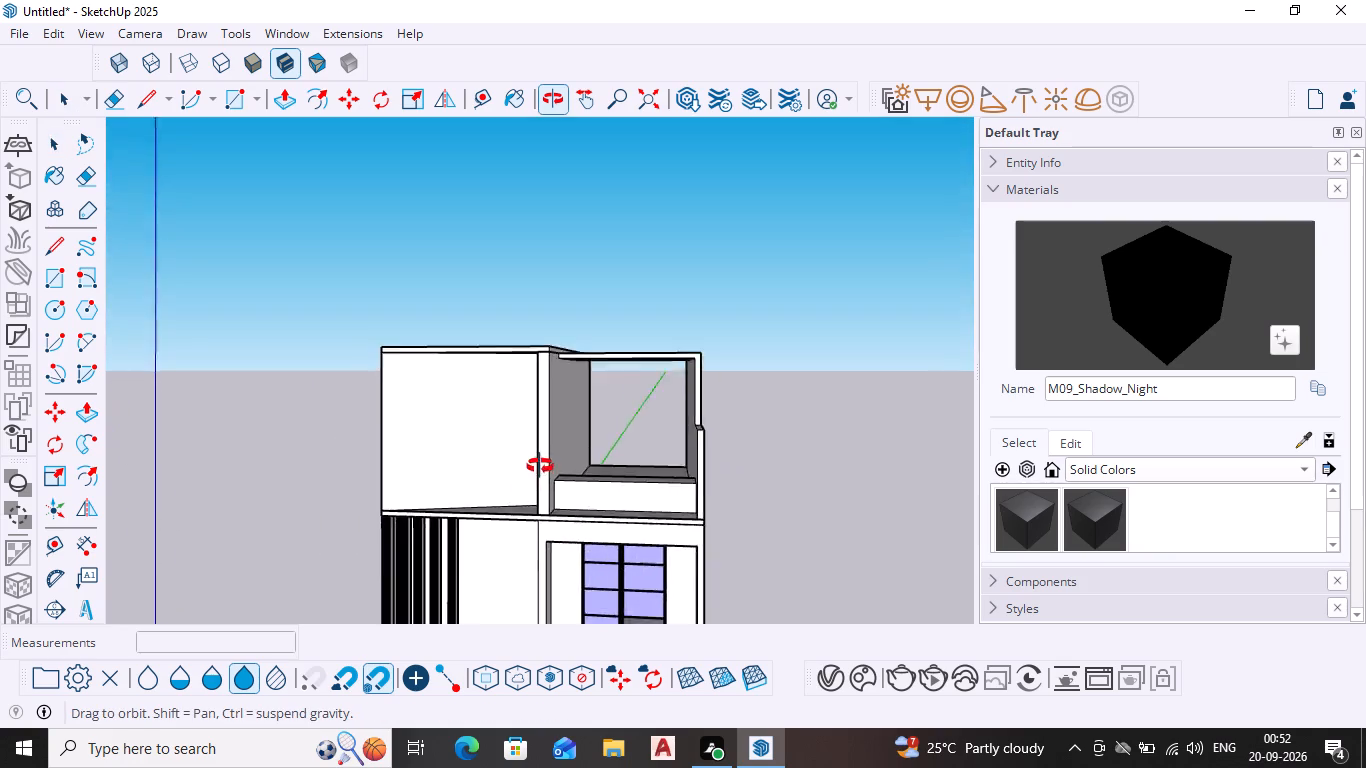
middle_click_drag(540, 466, 562, 386)
scroll(607, 398, "down", 4)
scroll(638, 528, "down", 2)
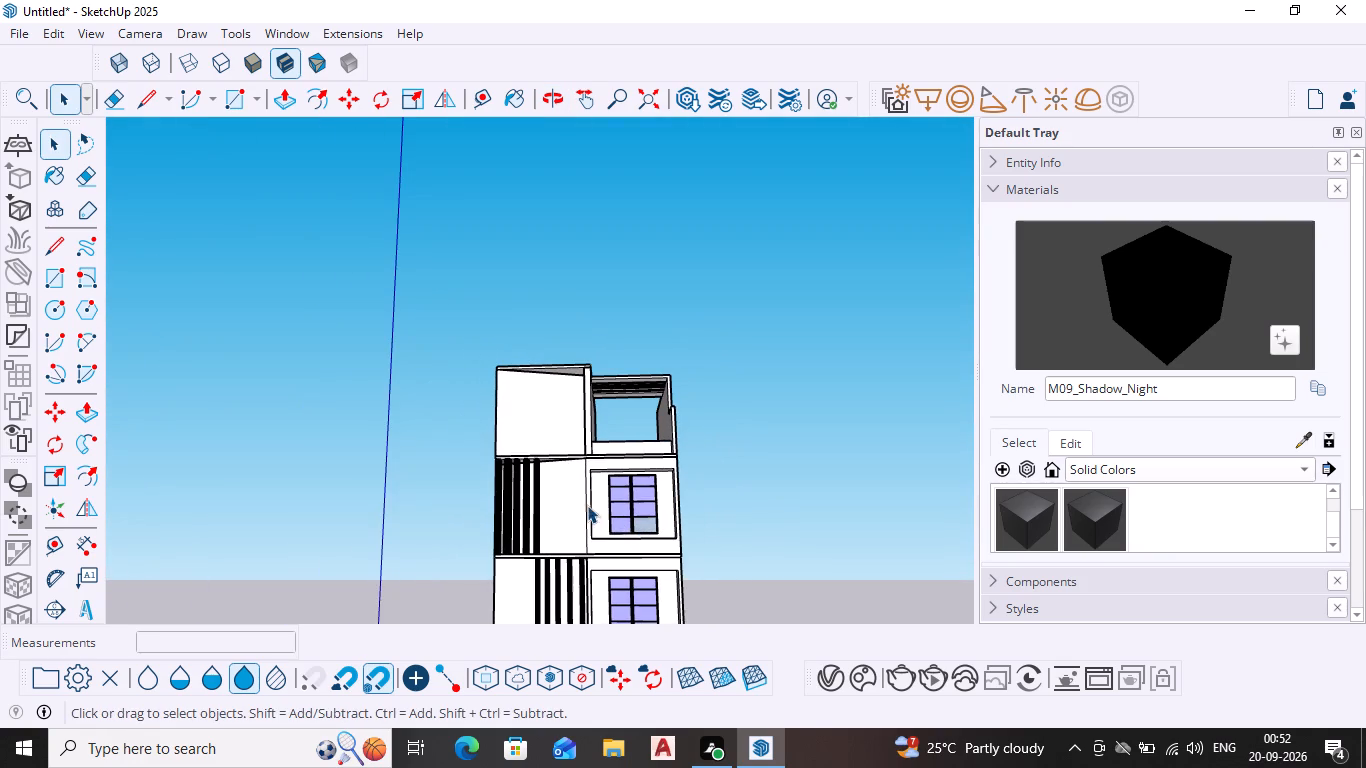
scroll(583, 492, "down", 2)
middle_click_drag(578, 491, 573, 386, "shift")
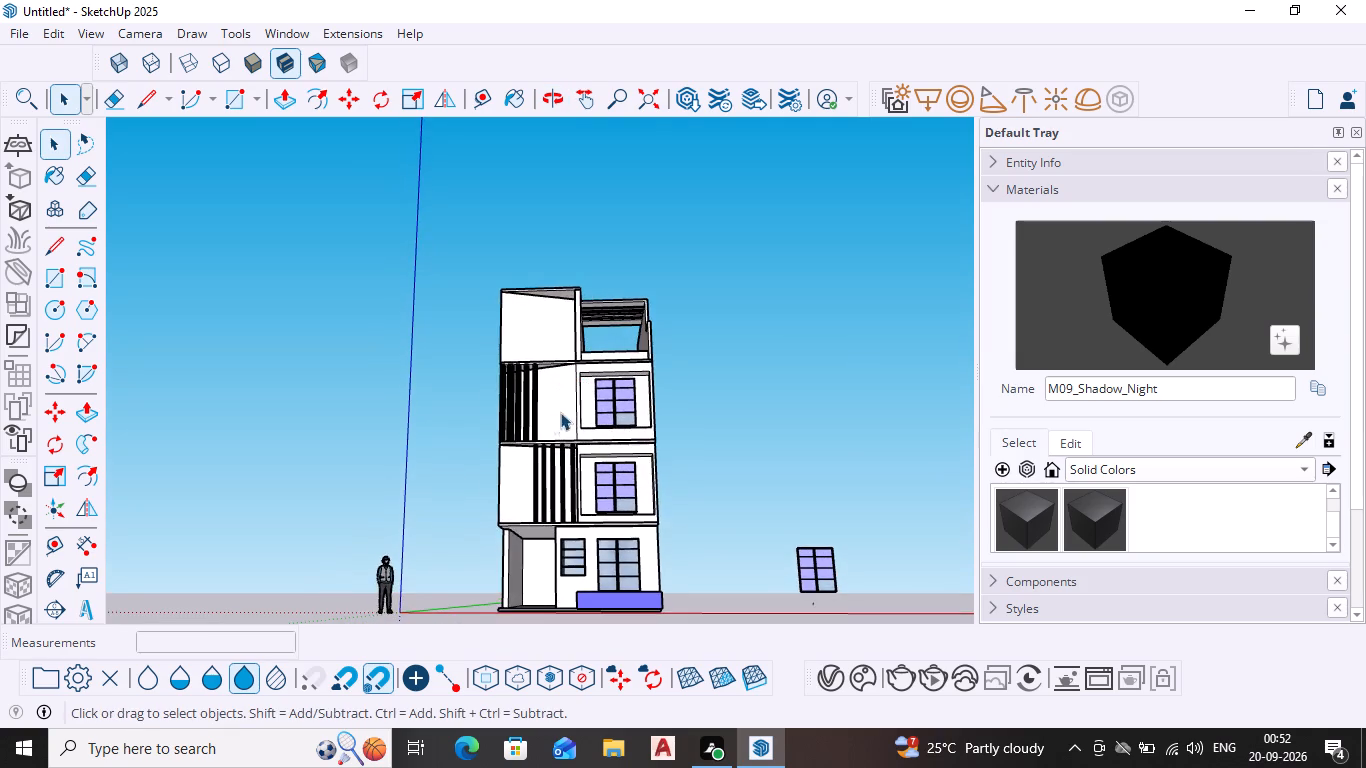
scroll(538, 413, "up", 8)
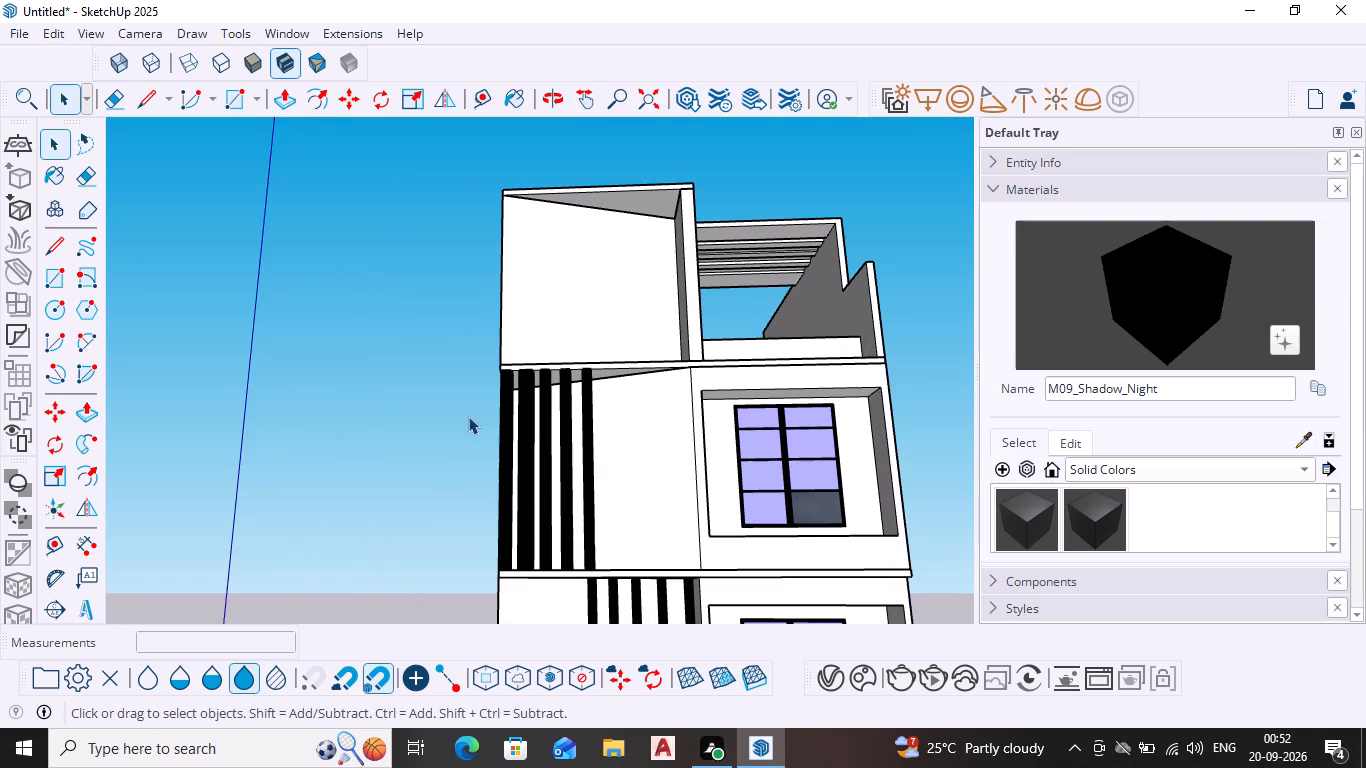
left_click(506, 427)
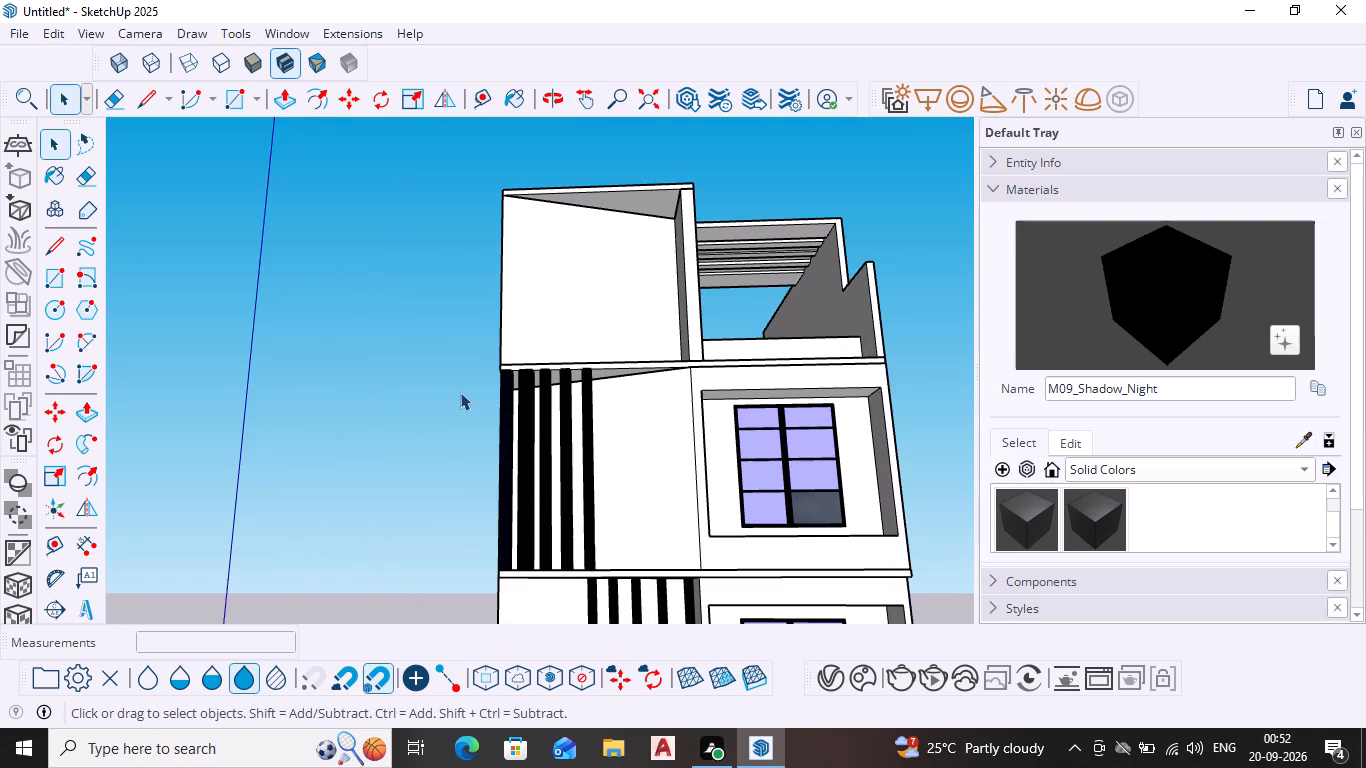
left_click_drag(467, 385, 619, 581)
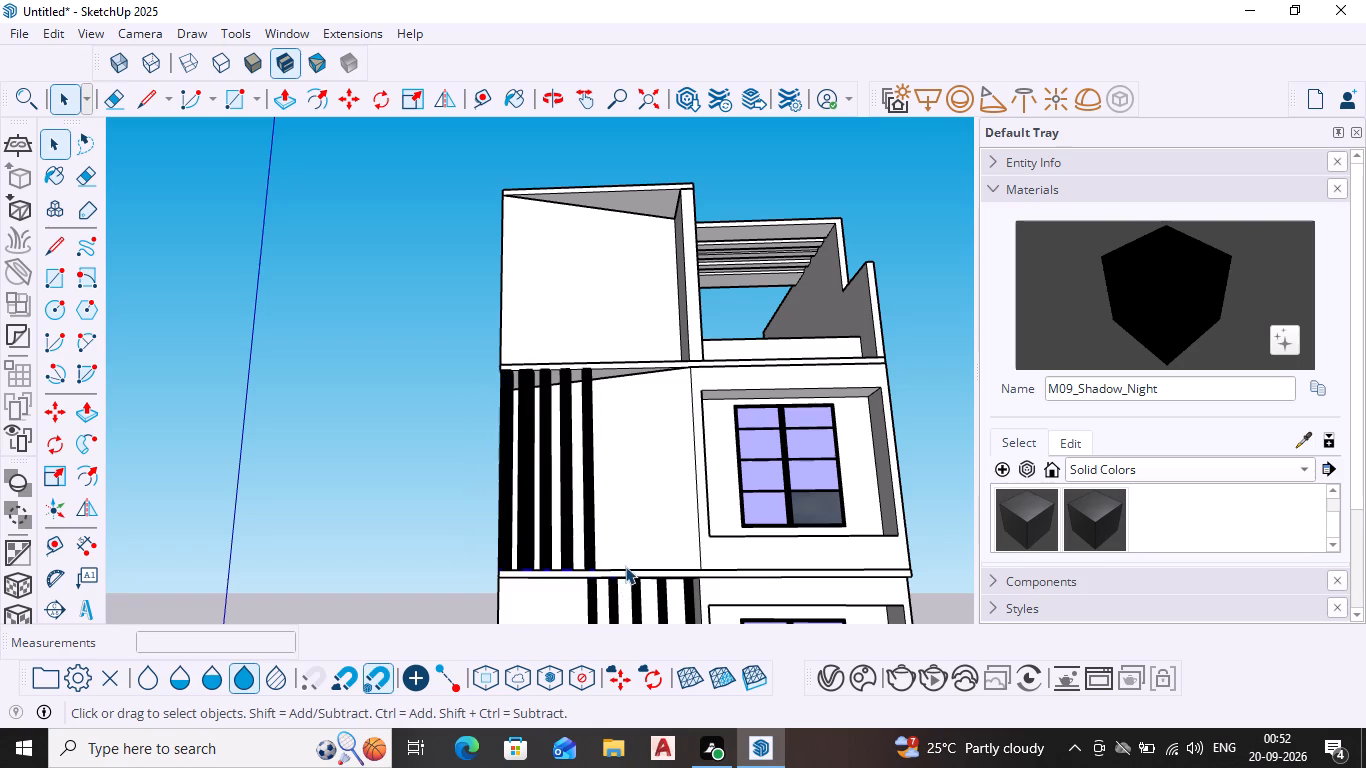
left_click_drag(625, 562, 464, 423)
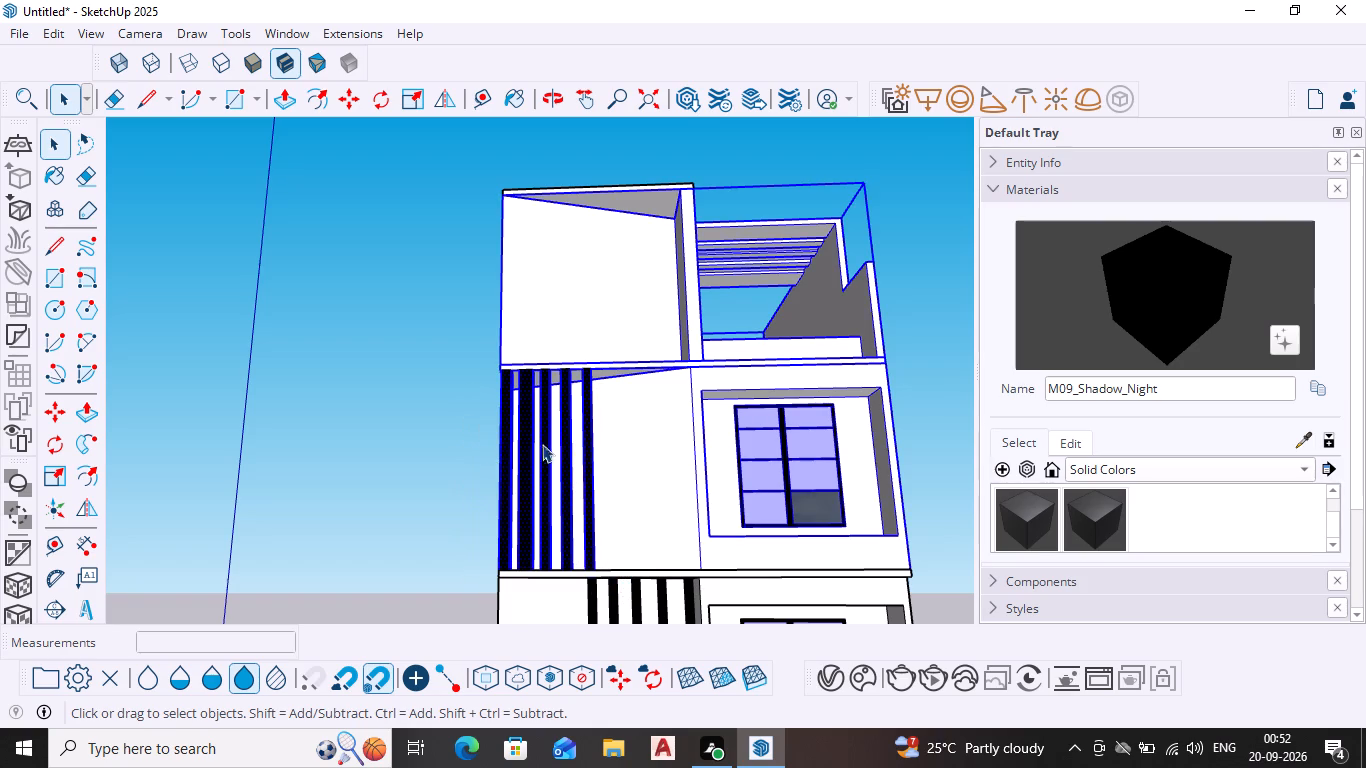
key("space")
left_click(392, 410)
Copy the five black front posts of the storey below about 11' 10 3/16" up and across onto the top-storey room's front base edge.
left_click(526, 528)
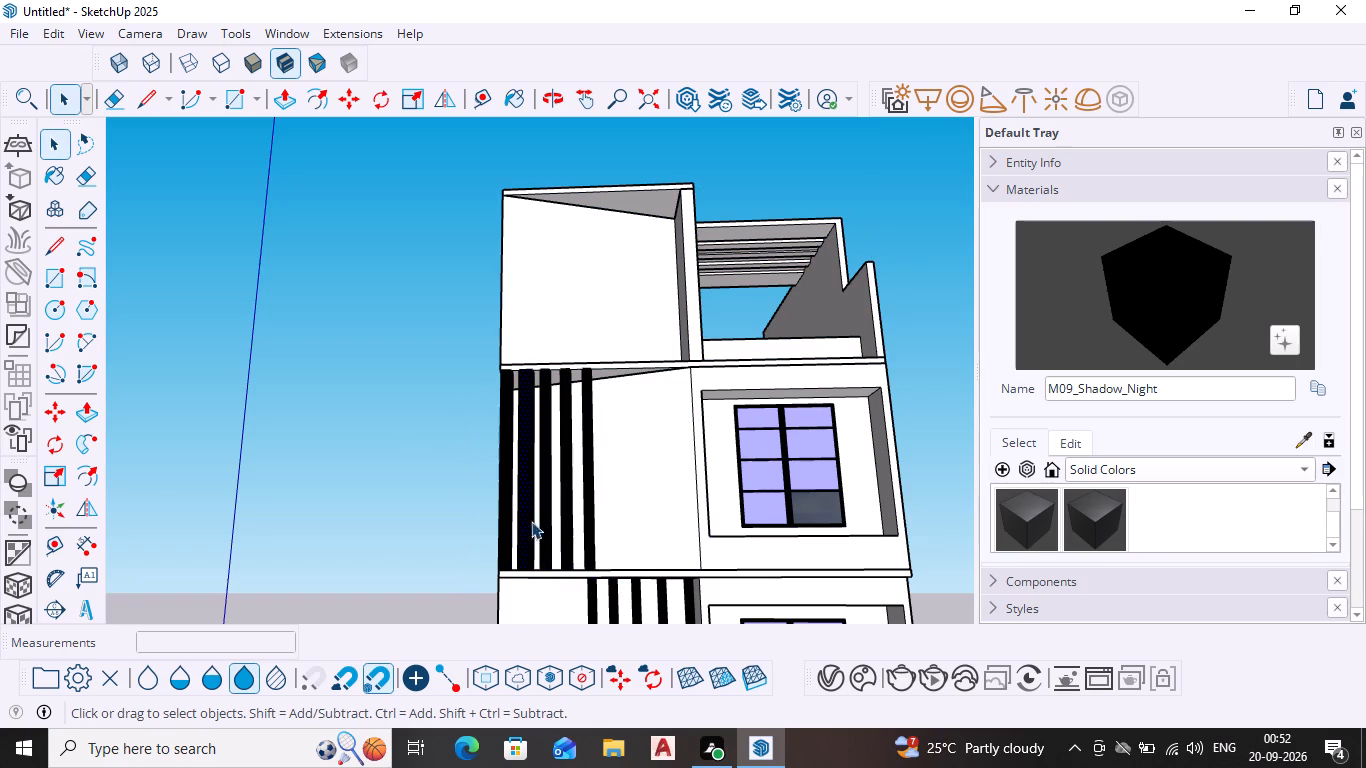
scroll(535, 517, "up", 7)
left_click(546, 497)
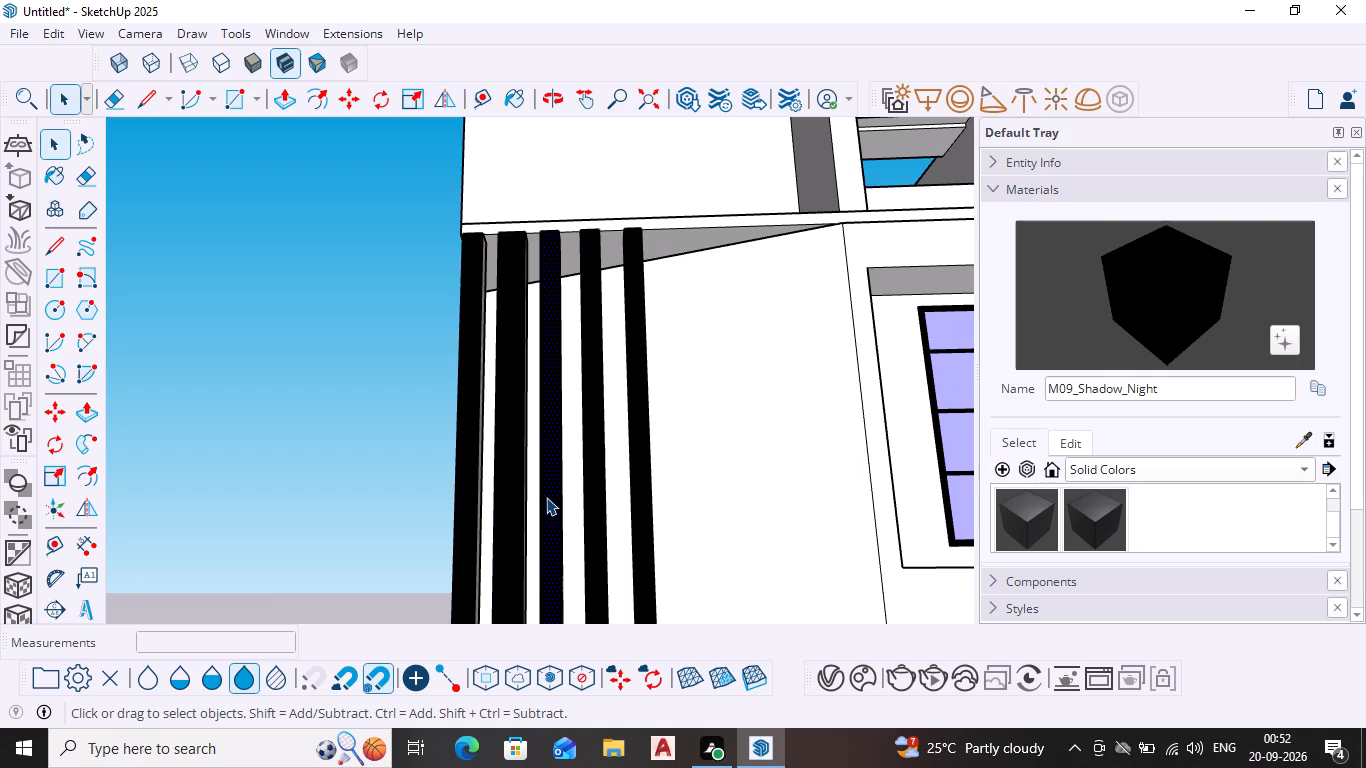
left_click(470, 493, "ctrl")
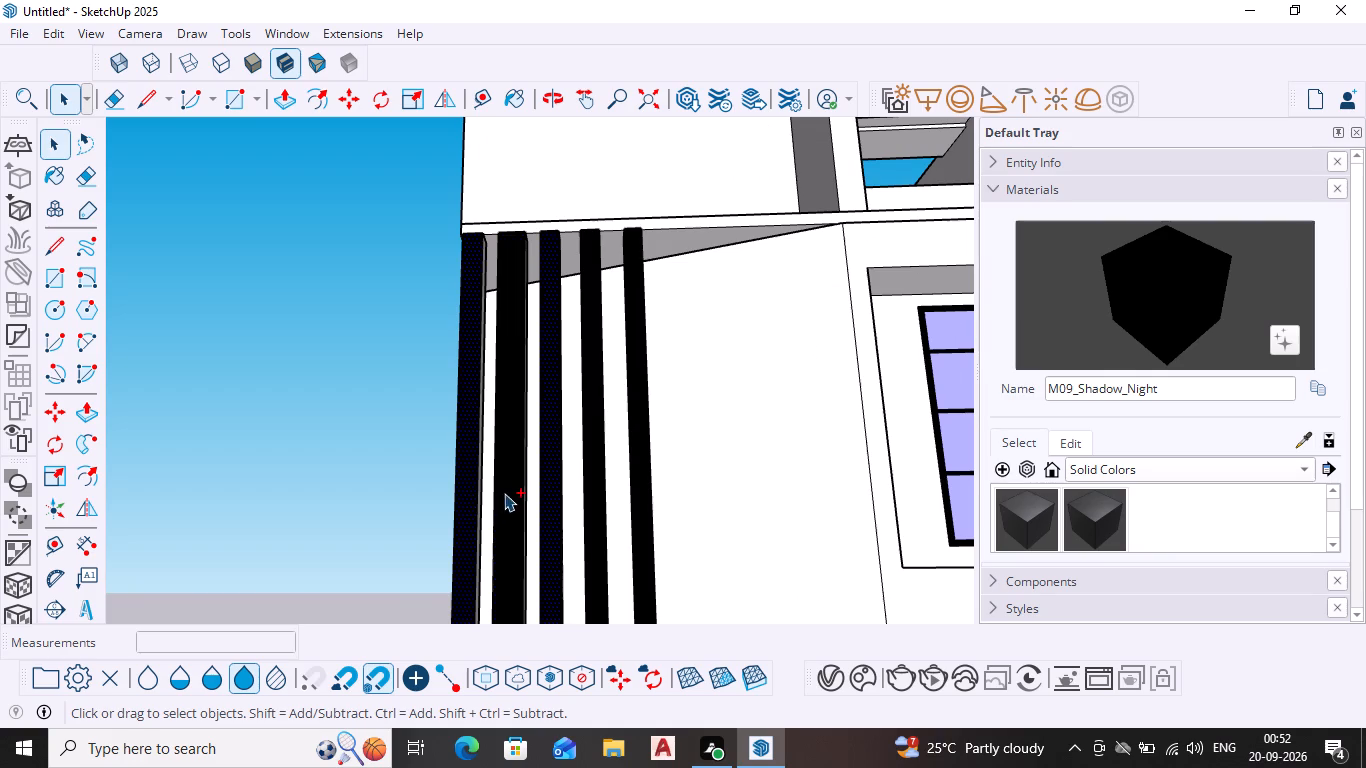
left_click(504, 493, "ctrl")
left_click(588, 507, "ctrl")
left_click(639, 526, "ctrl")
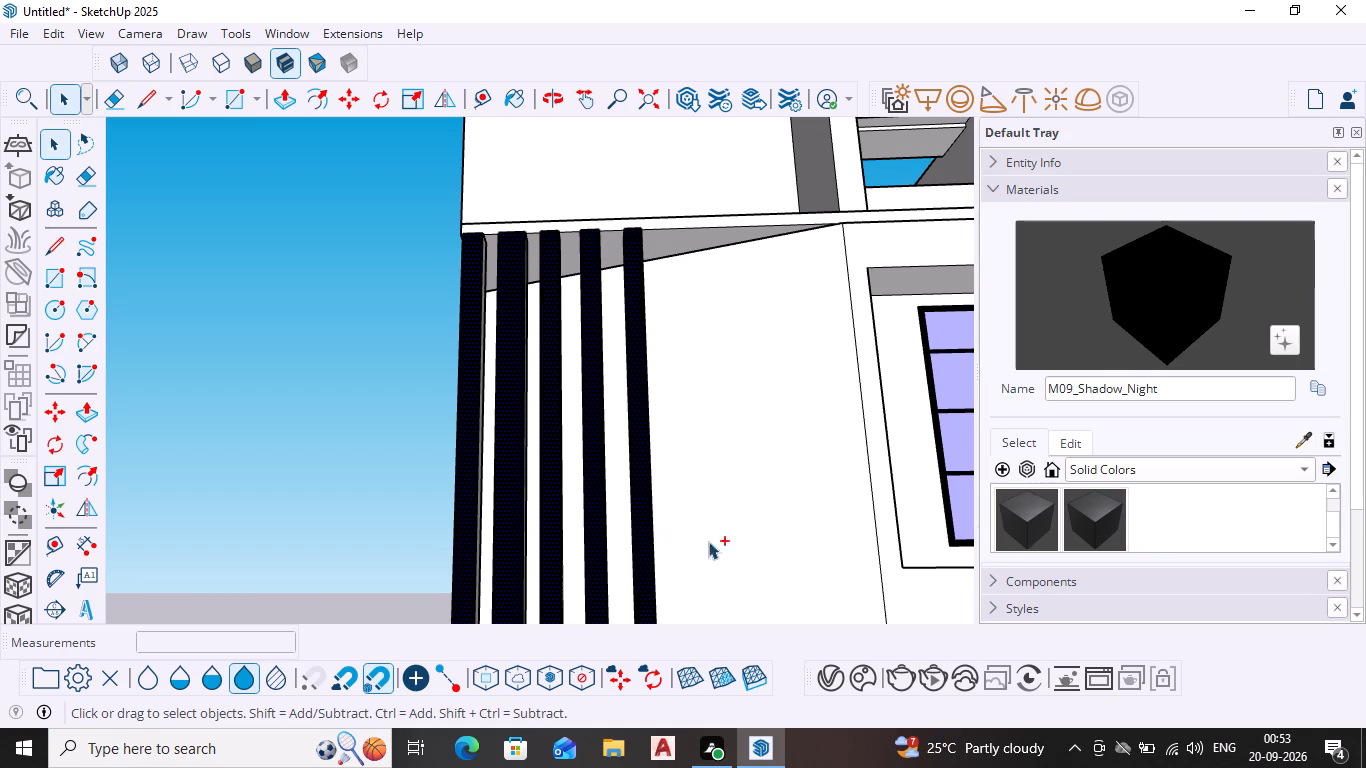
scroll(740, 535, "down", 4, "ctrl")
middle_click_drag(719, 539, 706, 504, "ctrl")
key("m")
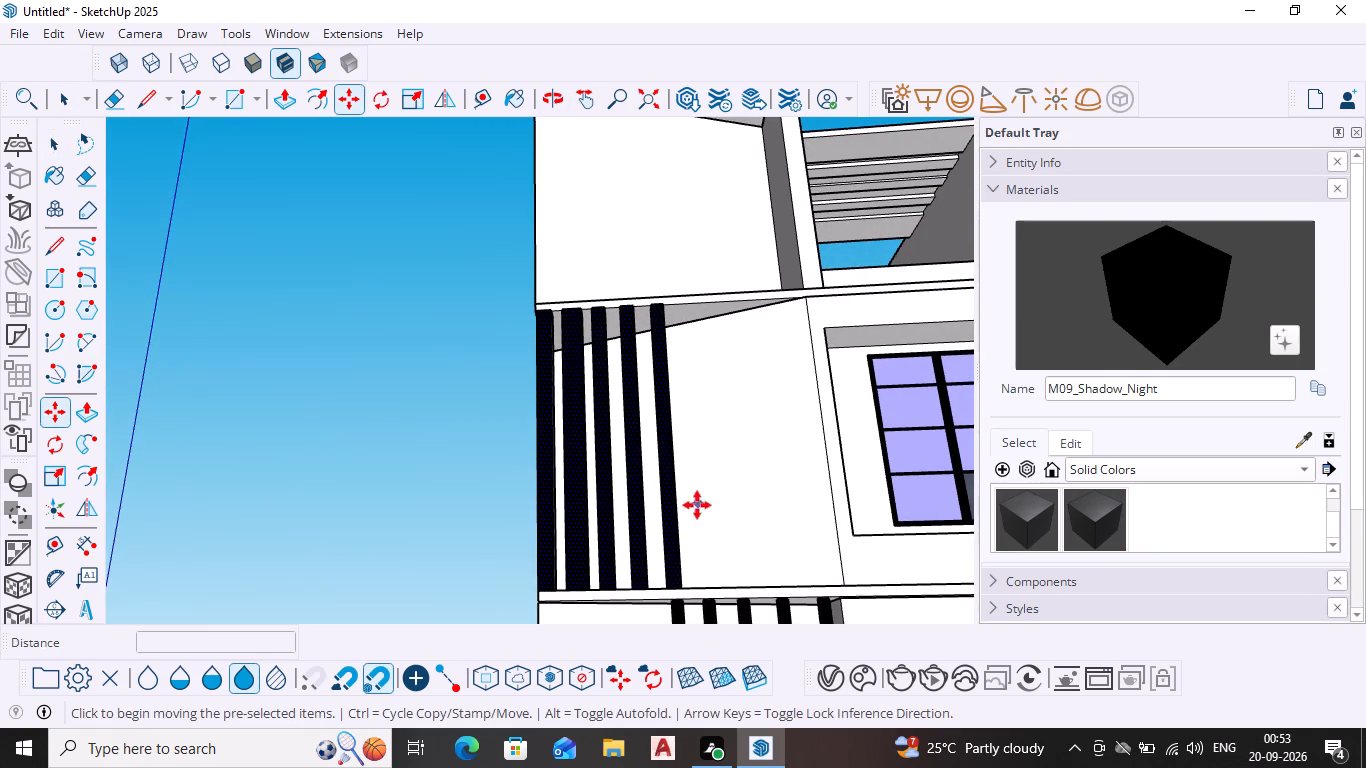
left_click(539, 595)
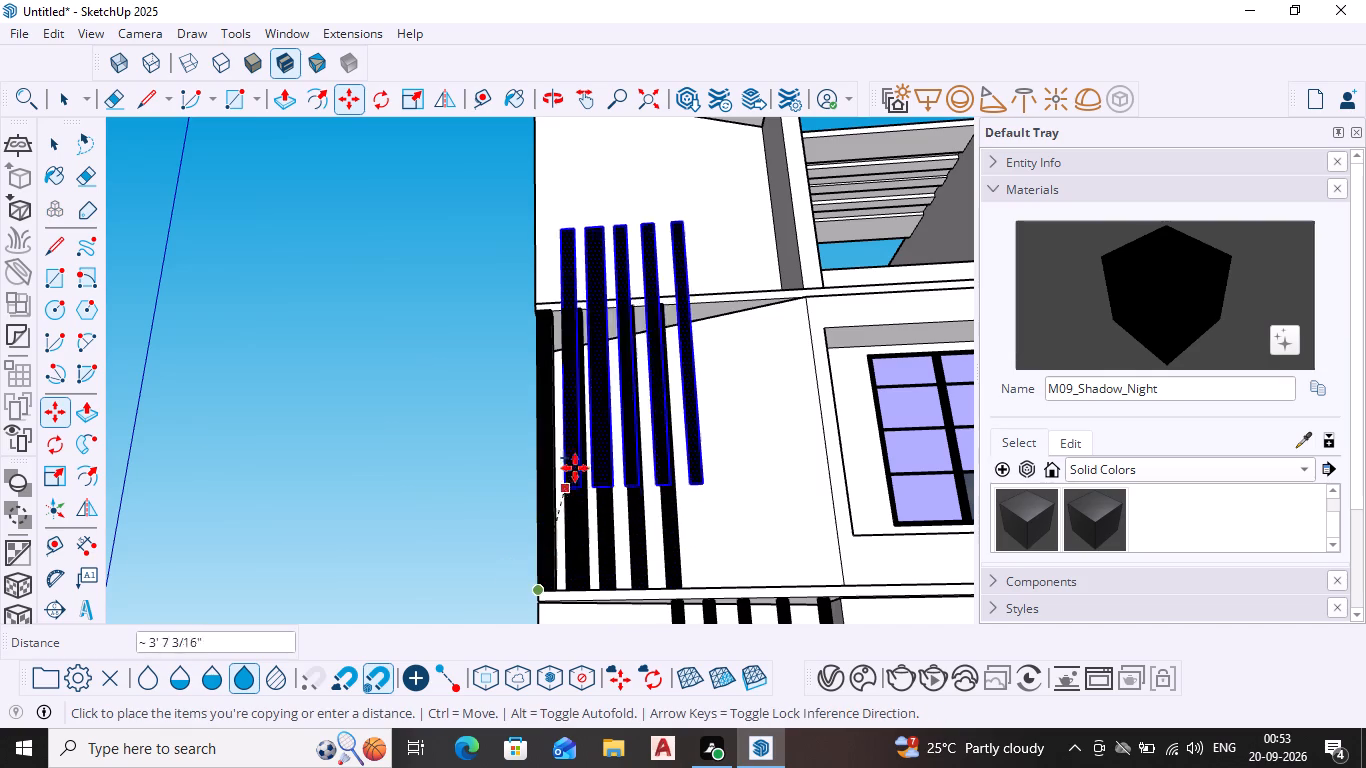
scroll(657, 304, "down", 1)
middle_click_drag(658, 304, 570, 537, "shift")
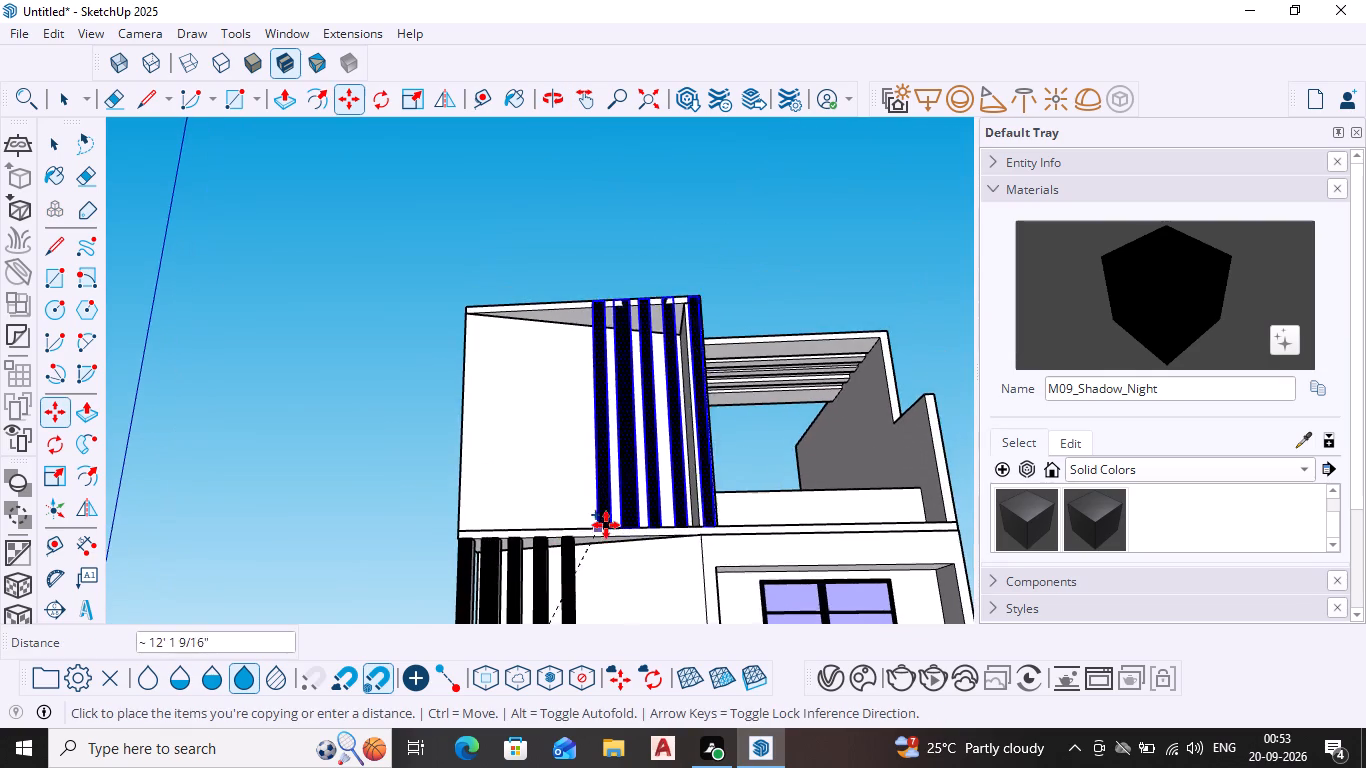
scroll(612, 525, "up", 9)
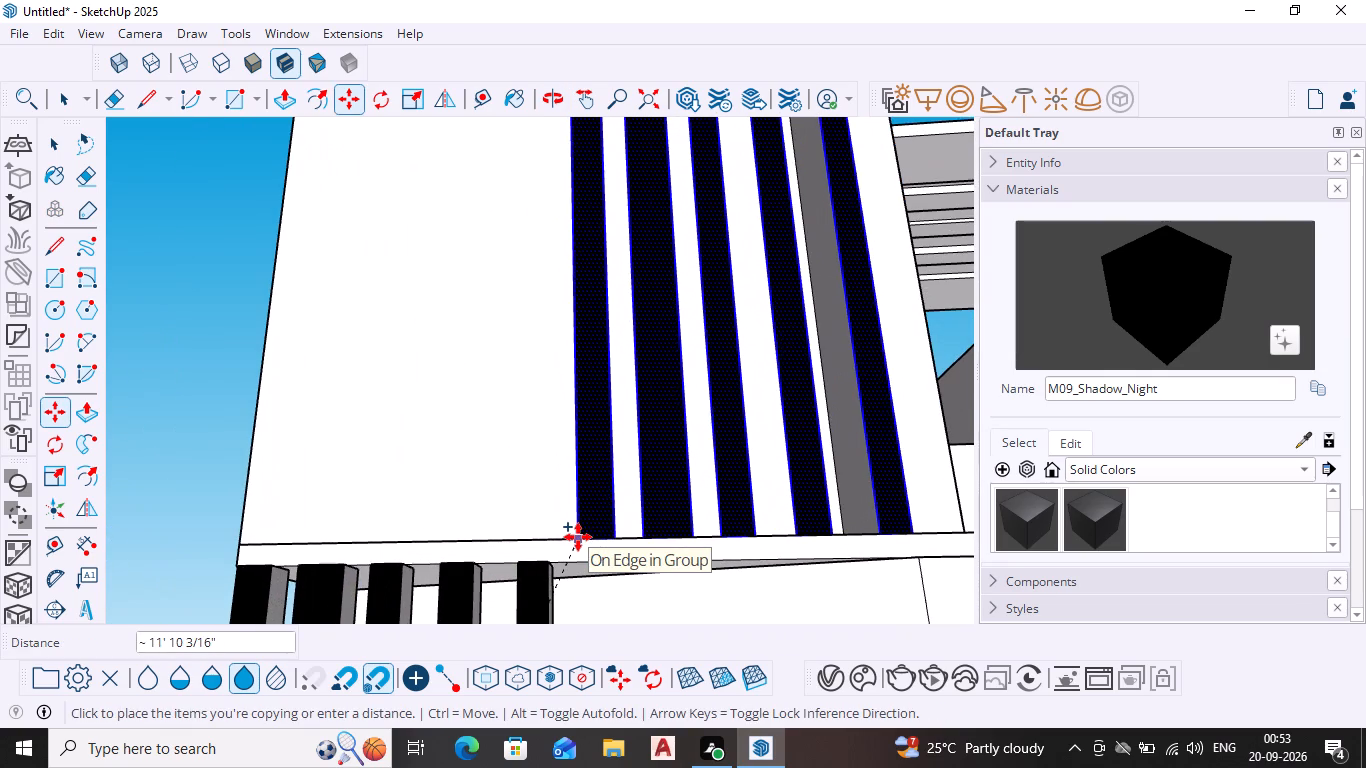
left_click(578, 537)
scroll(615, 544, "down", 8)
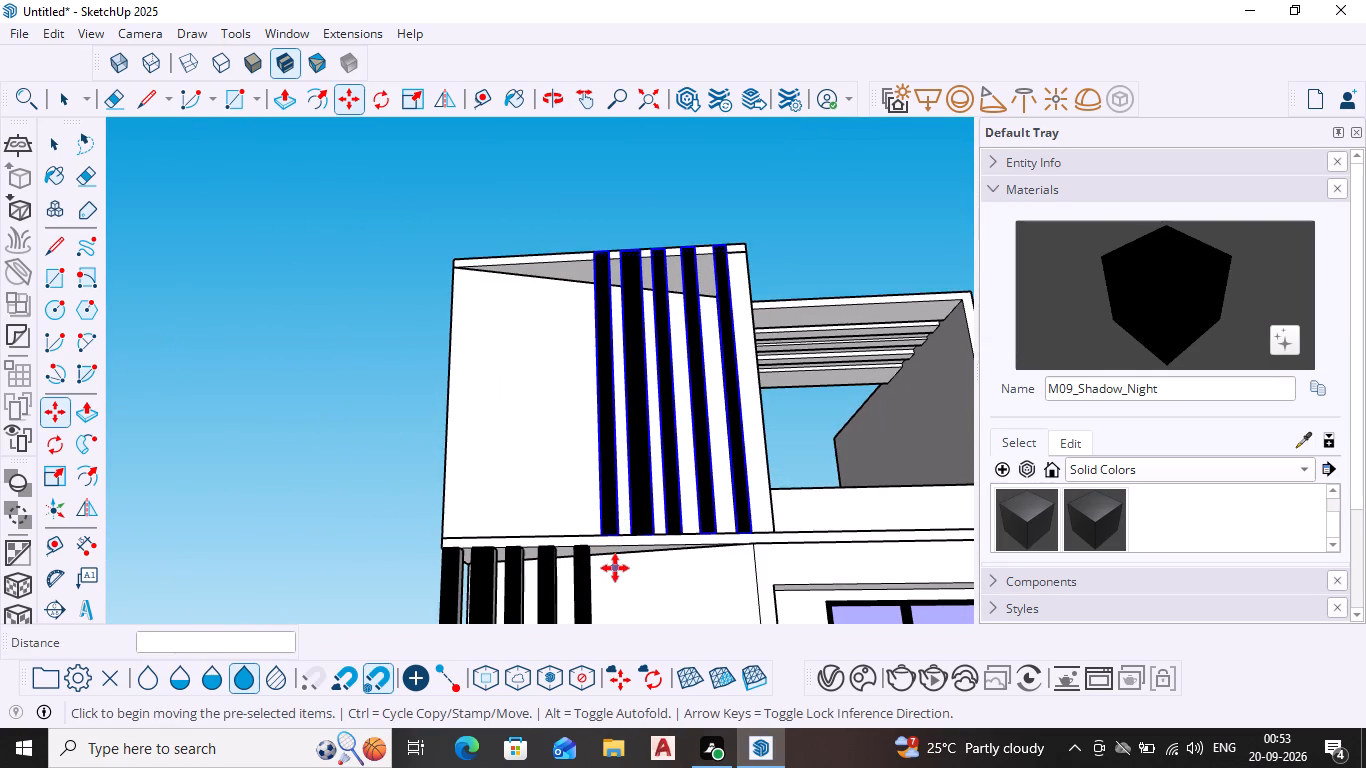
key("Escape")
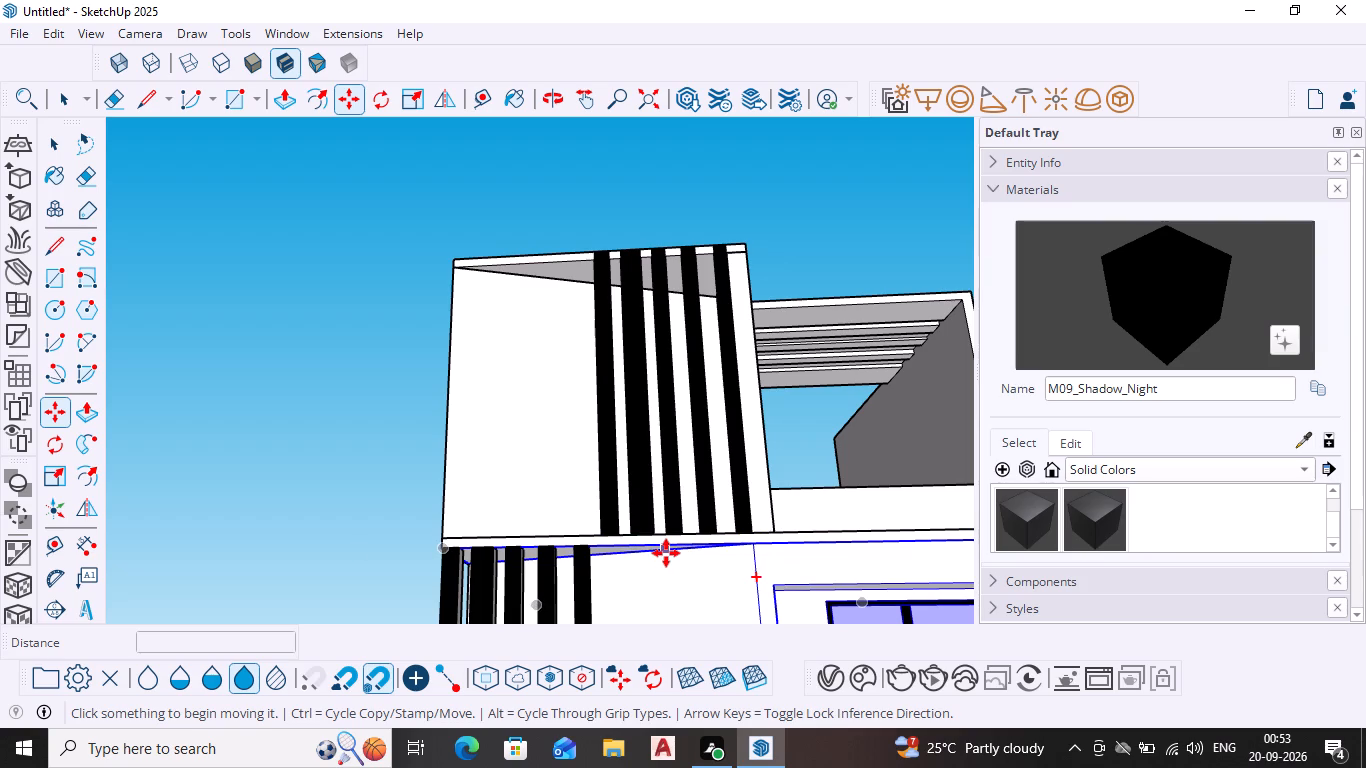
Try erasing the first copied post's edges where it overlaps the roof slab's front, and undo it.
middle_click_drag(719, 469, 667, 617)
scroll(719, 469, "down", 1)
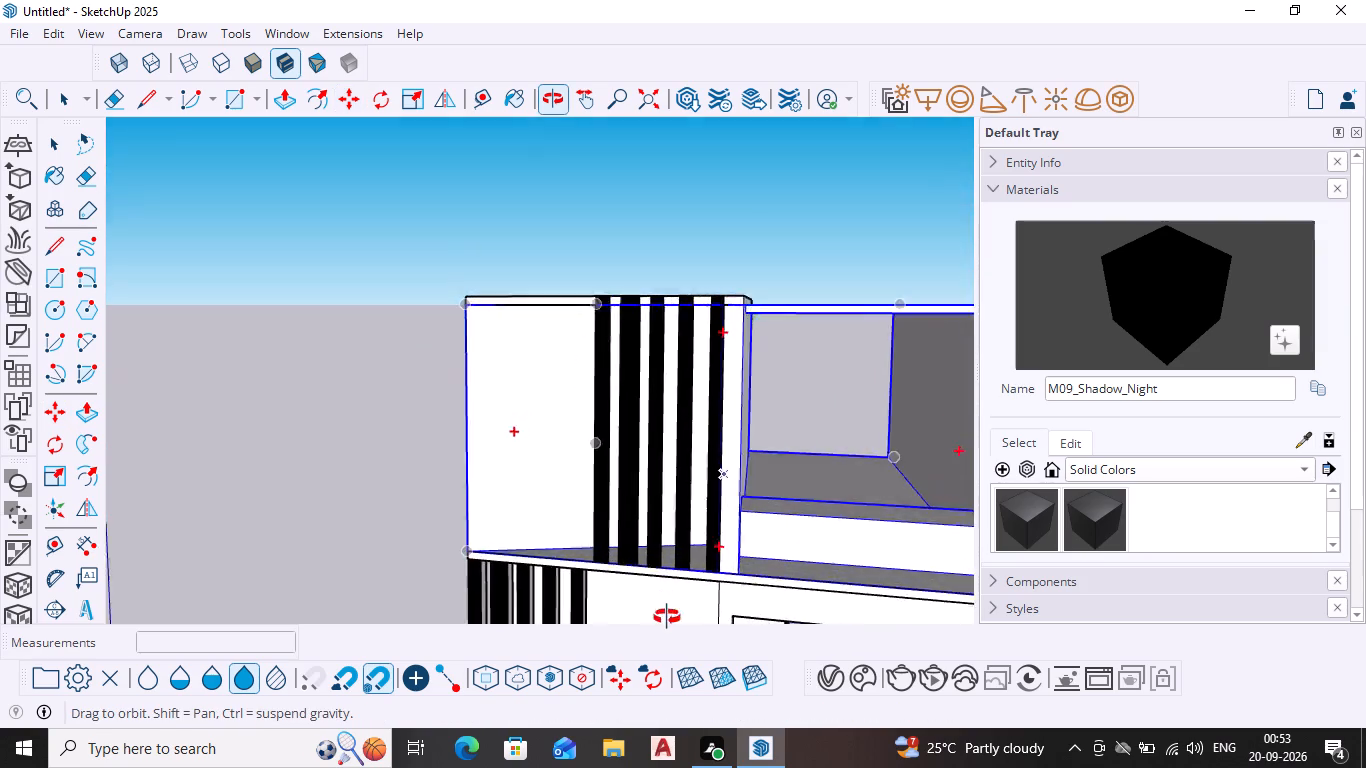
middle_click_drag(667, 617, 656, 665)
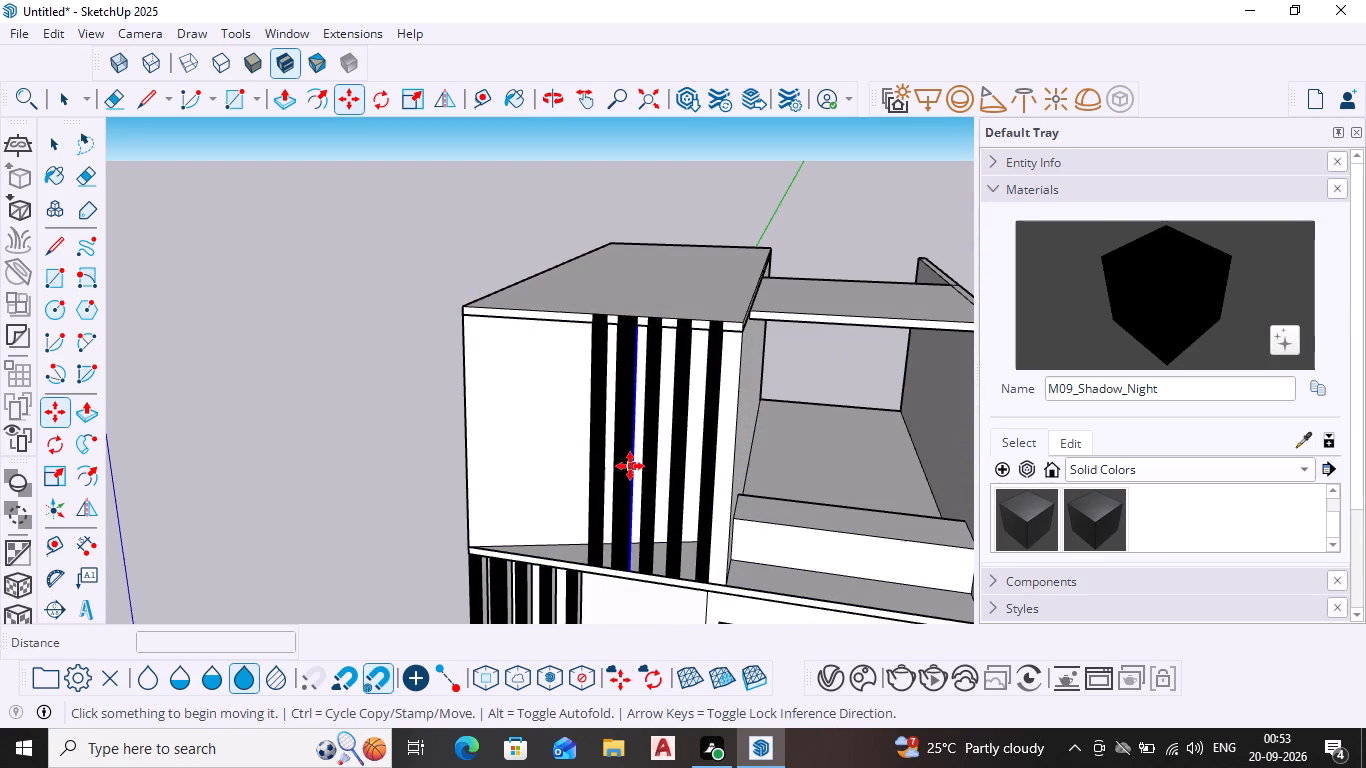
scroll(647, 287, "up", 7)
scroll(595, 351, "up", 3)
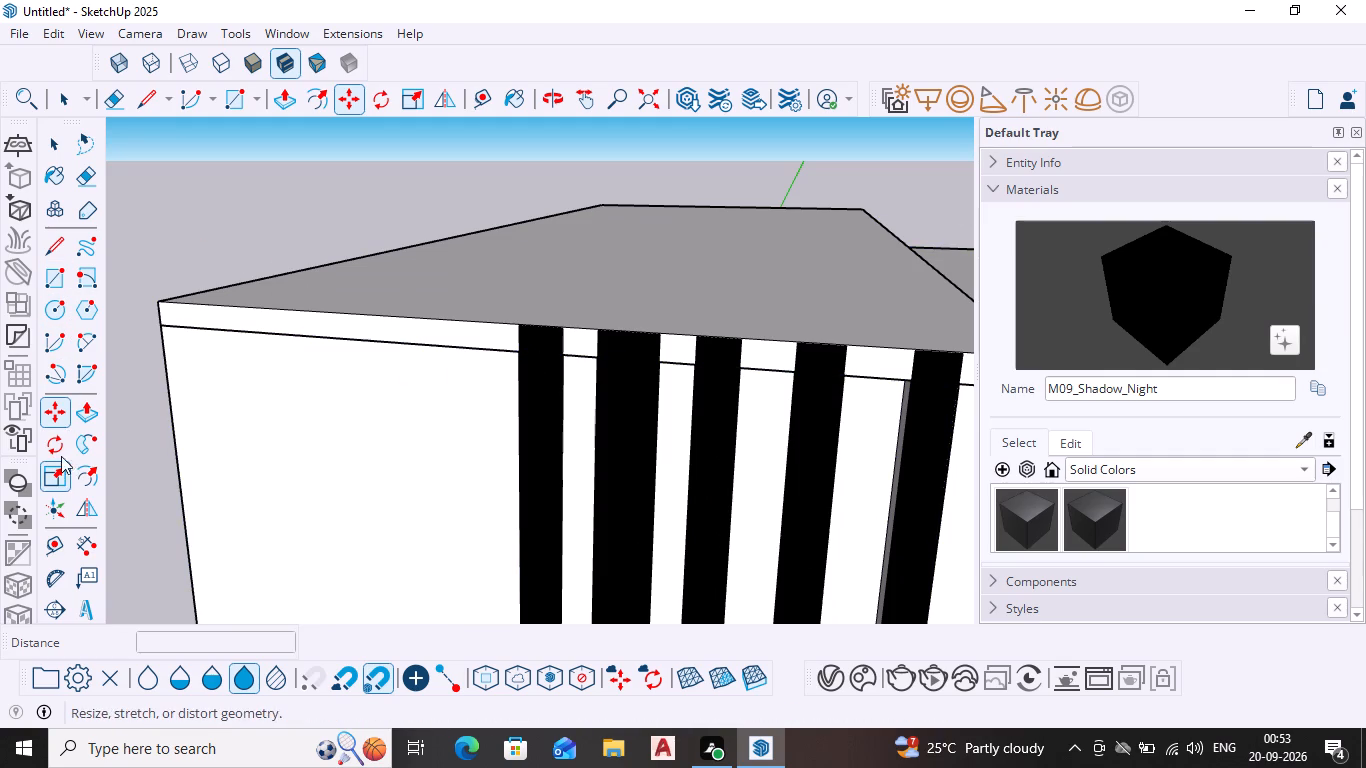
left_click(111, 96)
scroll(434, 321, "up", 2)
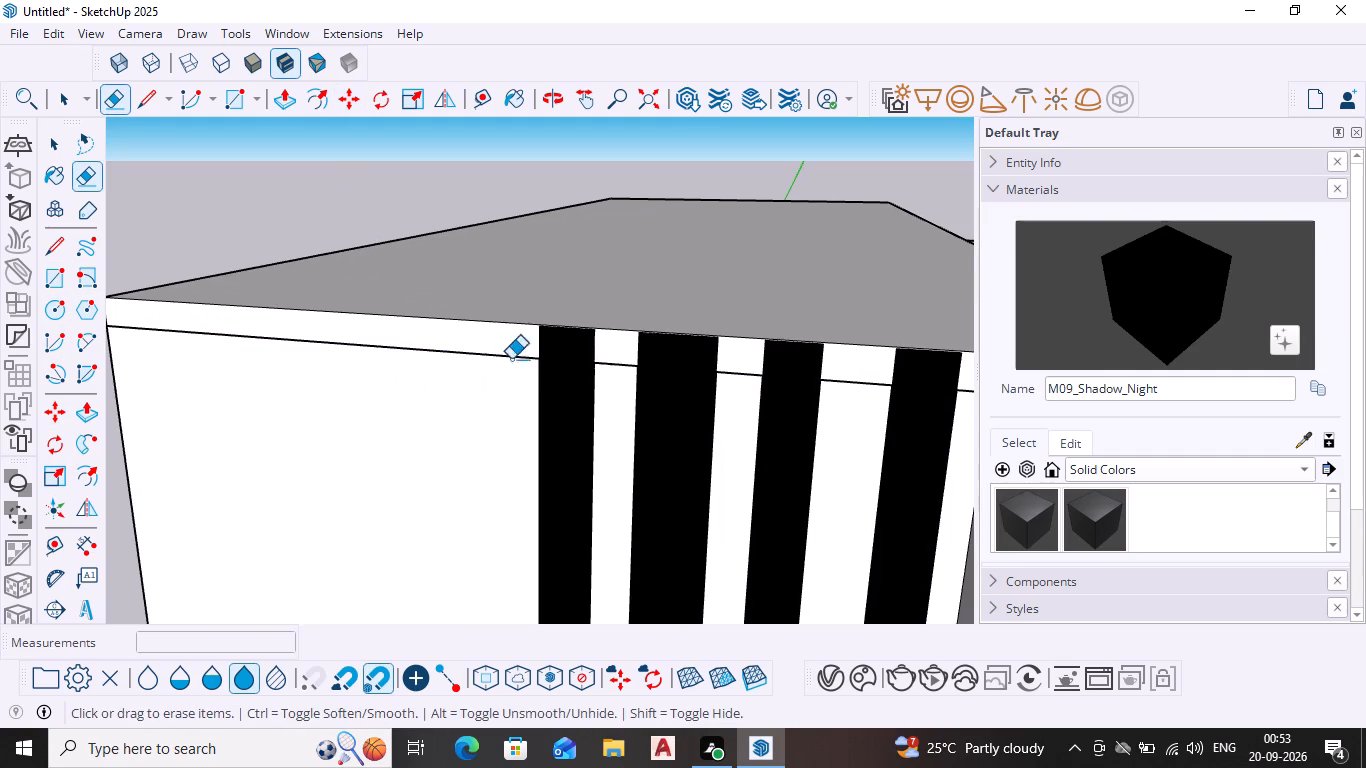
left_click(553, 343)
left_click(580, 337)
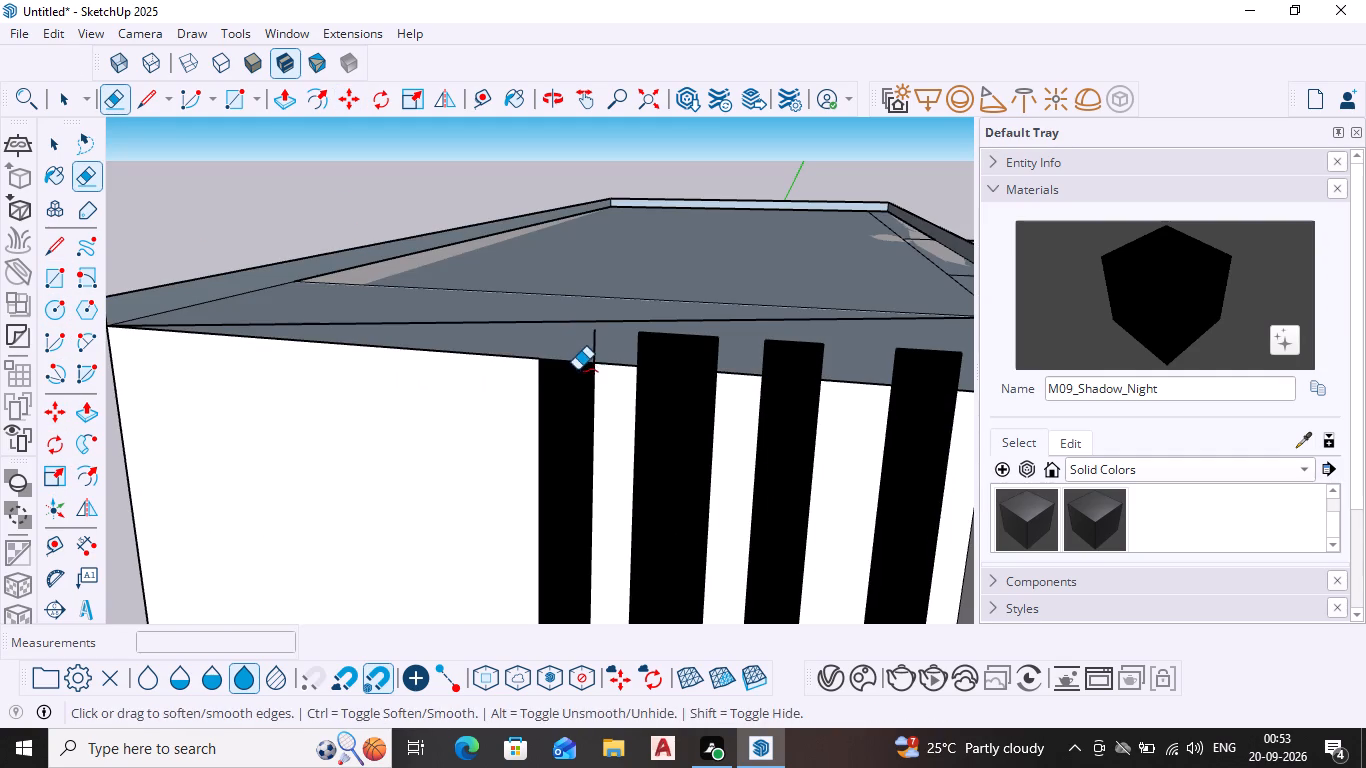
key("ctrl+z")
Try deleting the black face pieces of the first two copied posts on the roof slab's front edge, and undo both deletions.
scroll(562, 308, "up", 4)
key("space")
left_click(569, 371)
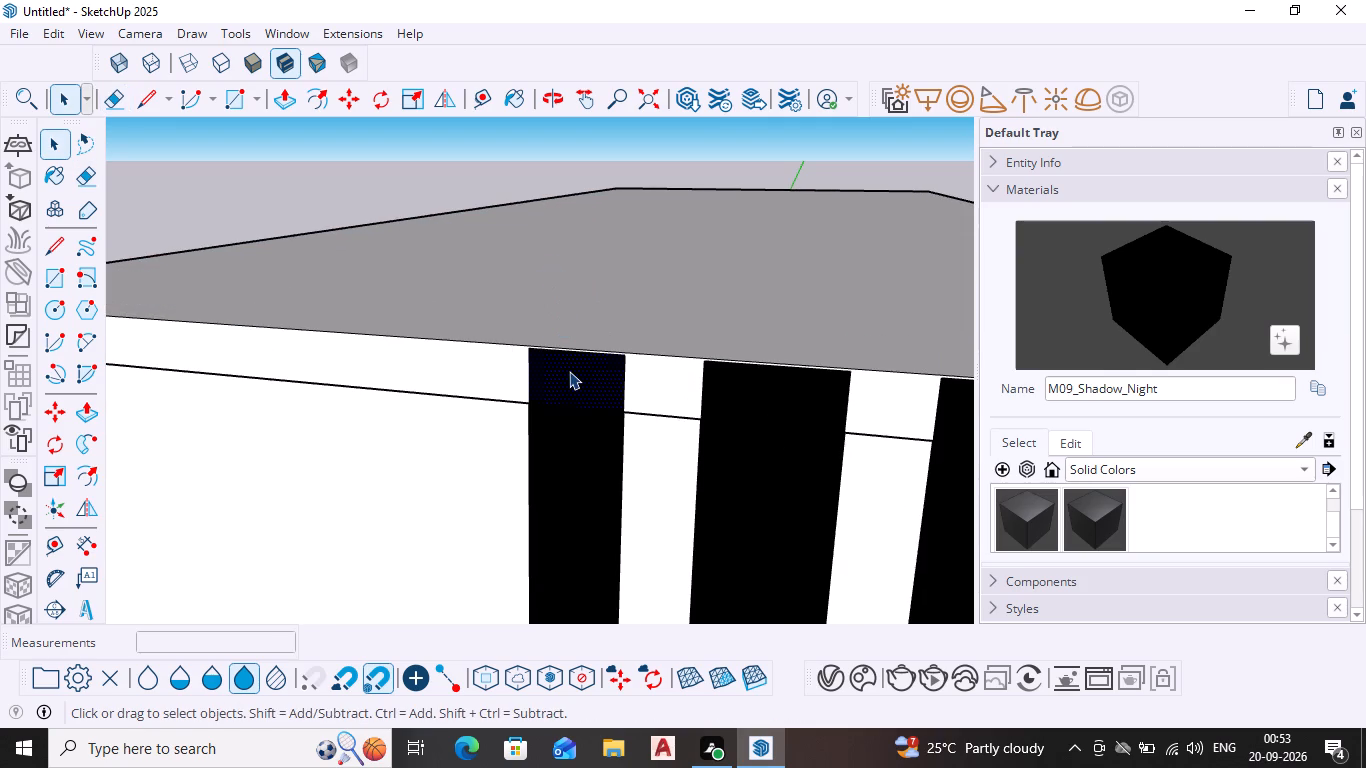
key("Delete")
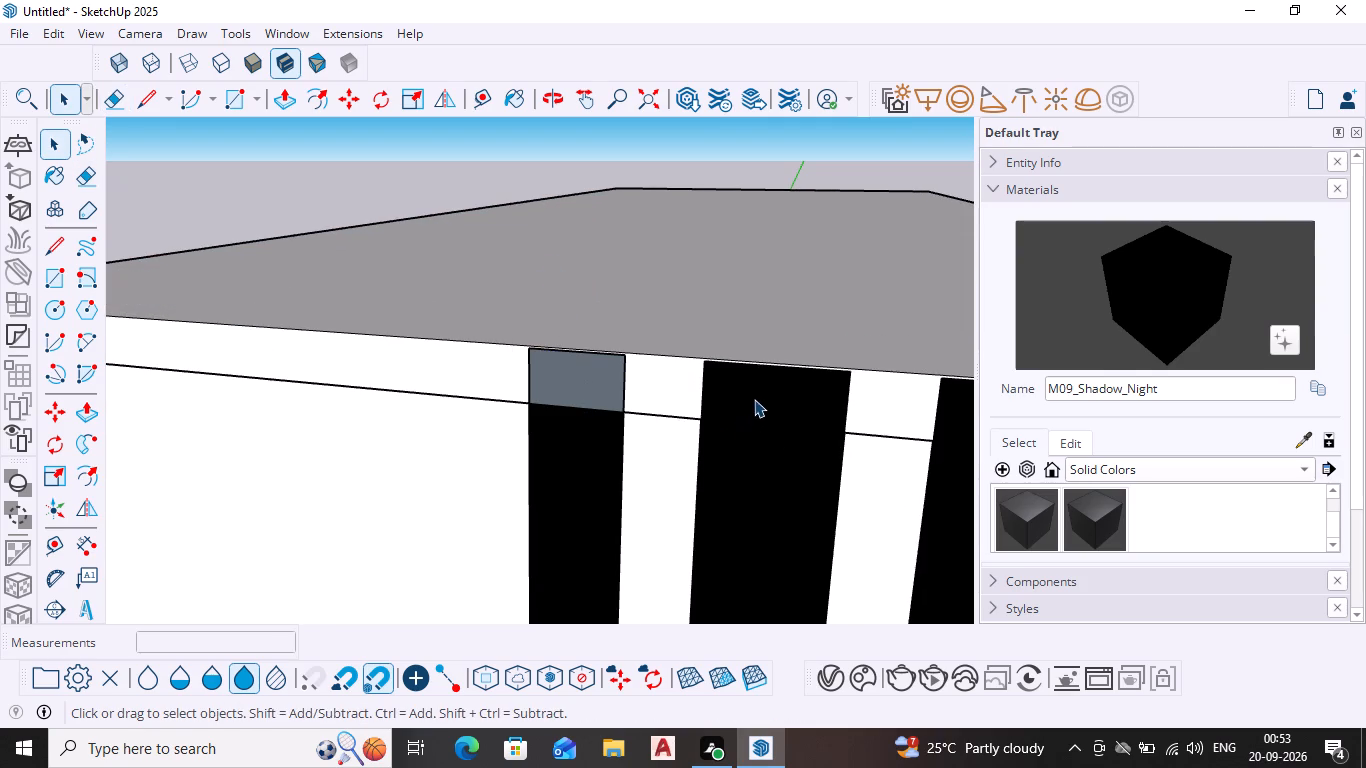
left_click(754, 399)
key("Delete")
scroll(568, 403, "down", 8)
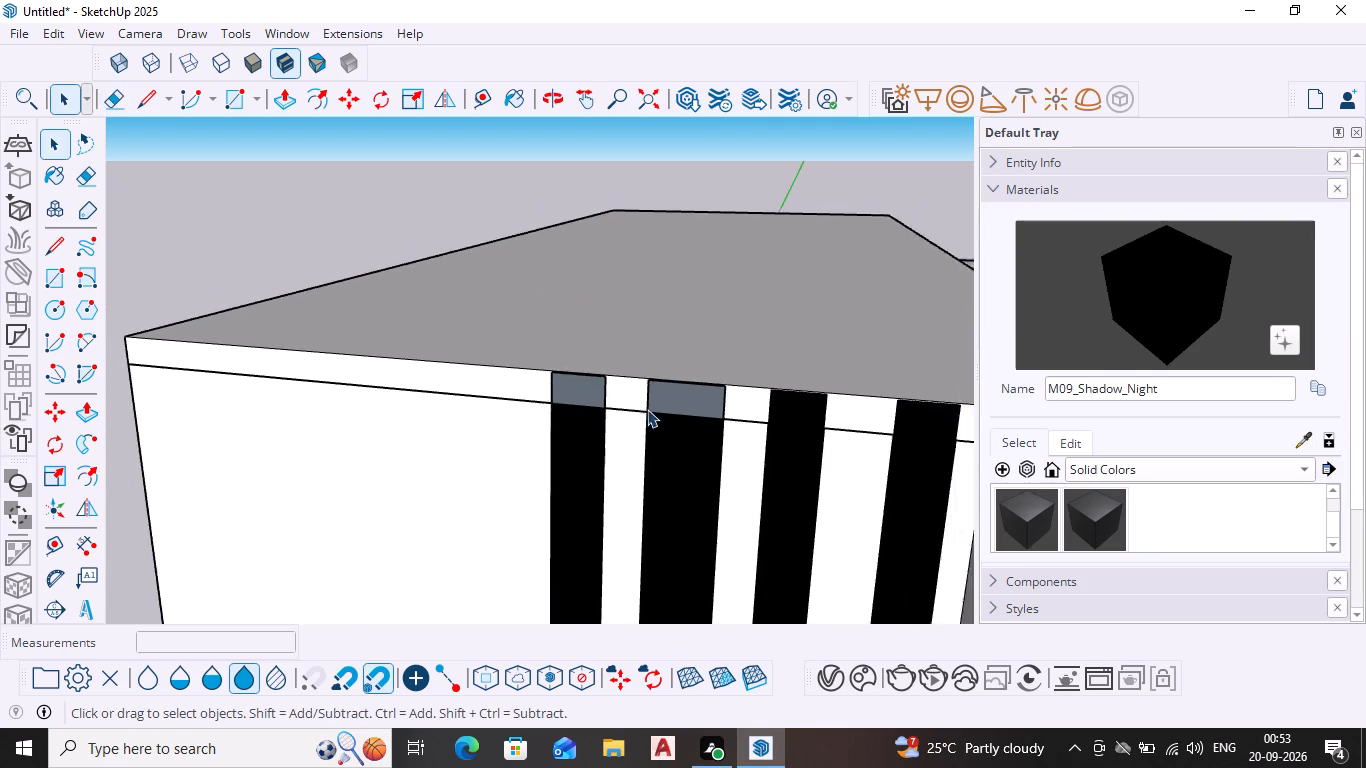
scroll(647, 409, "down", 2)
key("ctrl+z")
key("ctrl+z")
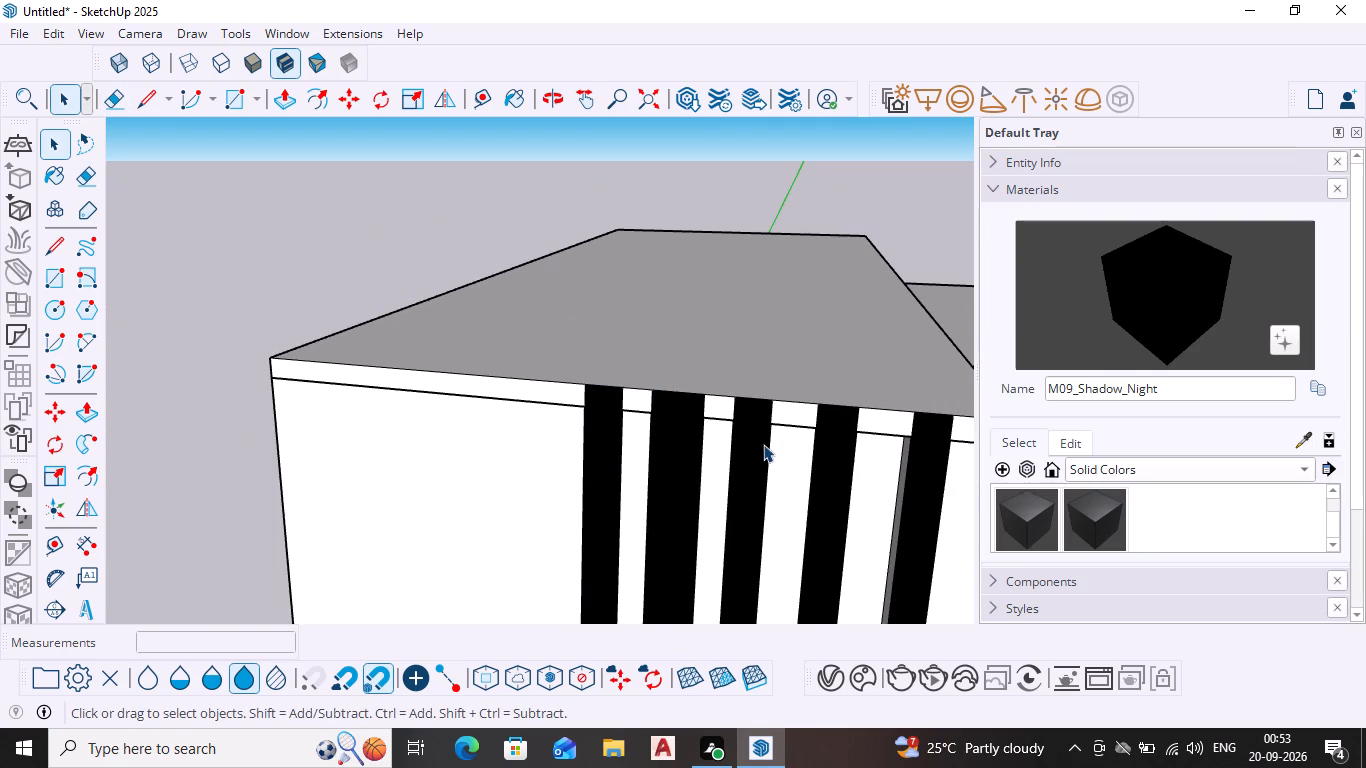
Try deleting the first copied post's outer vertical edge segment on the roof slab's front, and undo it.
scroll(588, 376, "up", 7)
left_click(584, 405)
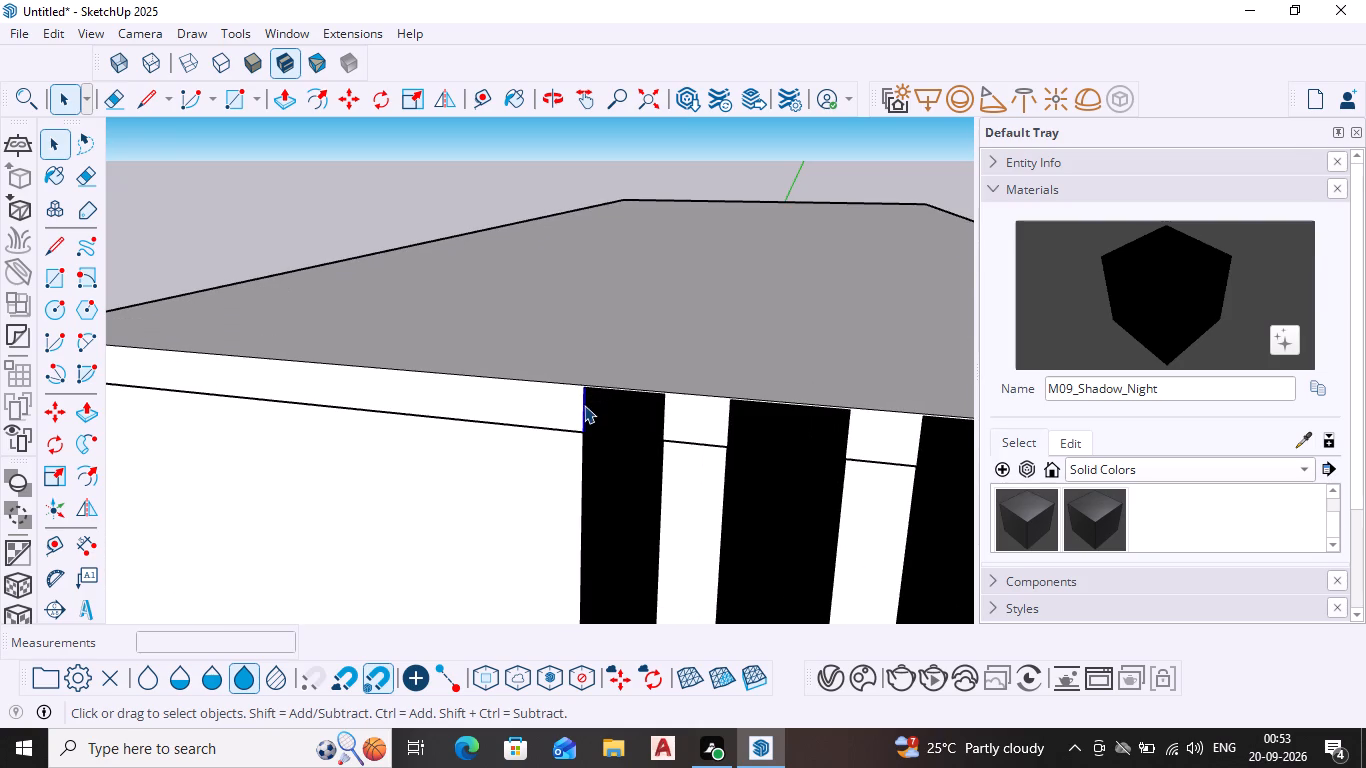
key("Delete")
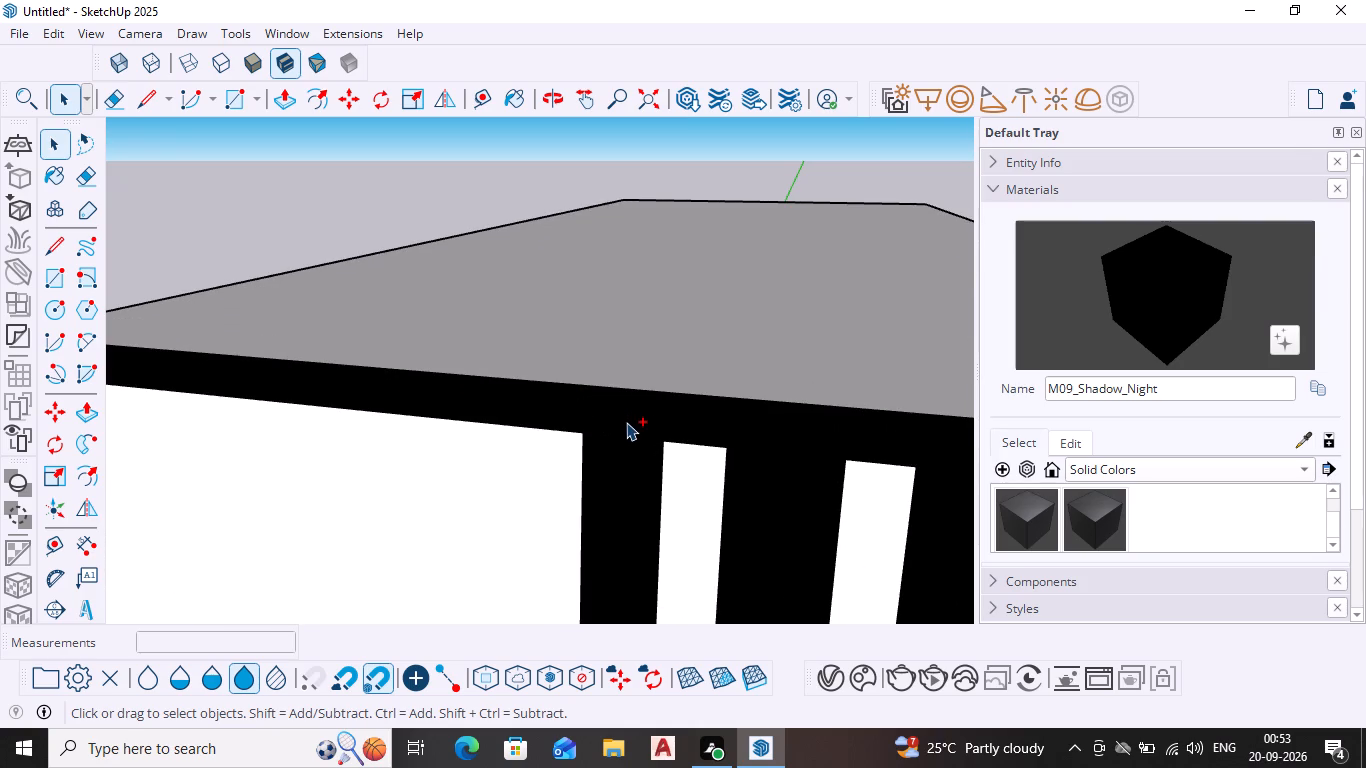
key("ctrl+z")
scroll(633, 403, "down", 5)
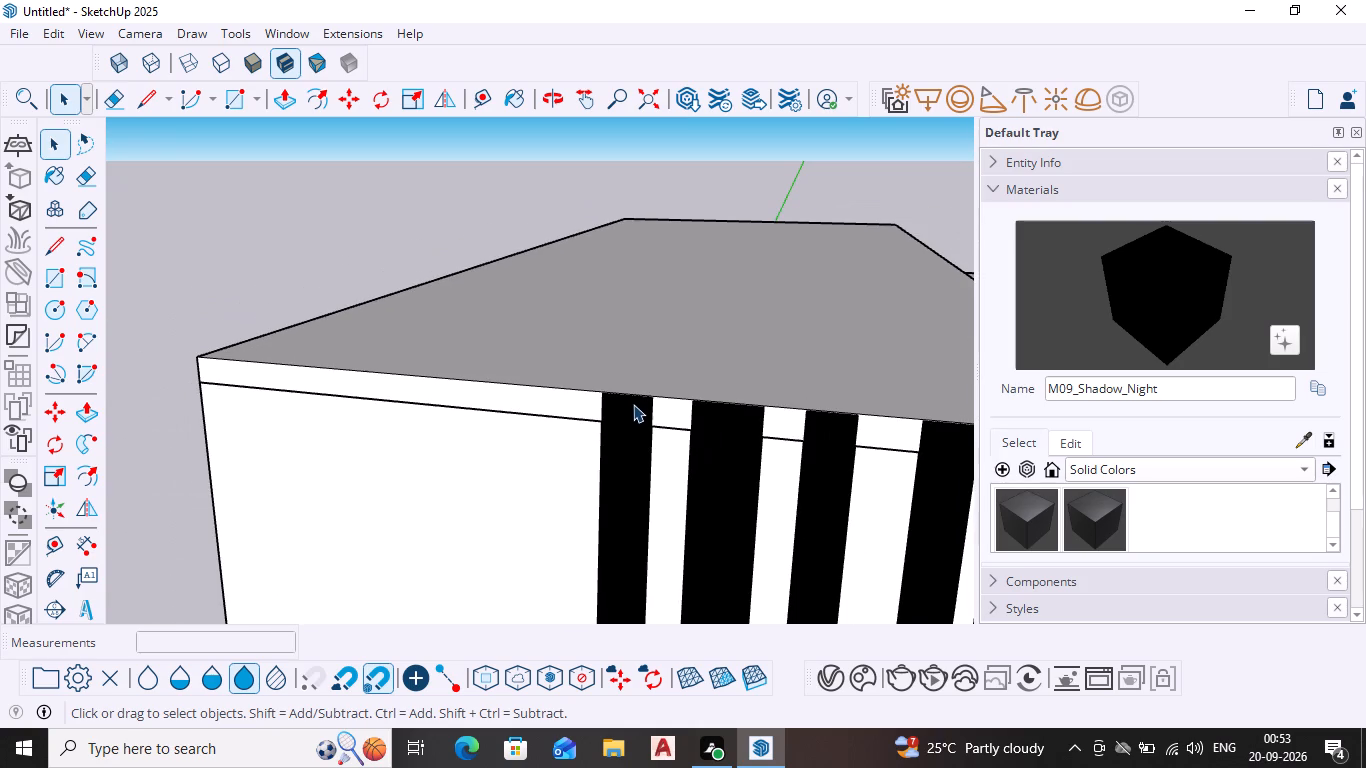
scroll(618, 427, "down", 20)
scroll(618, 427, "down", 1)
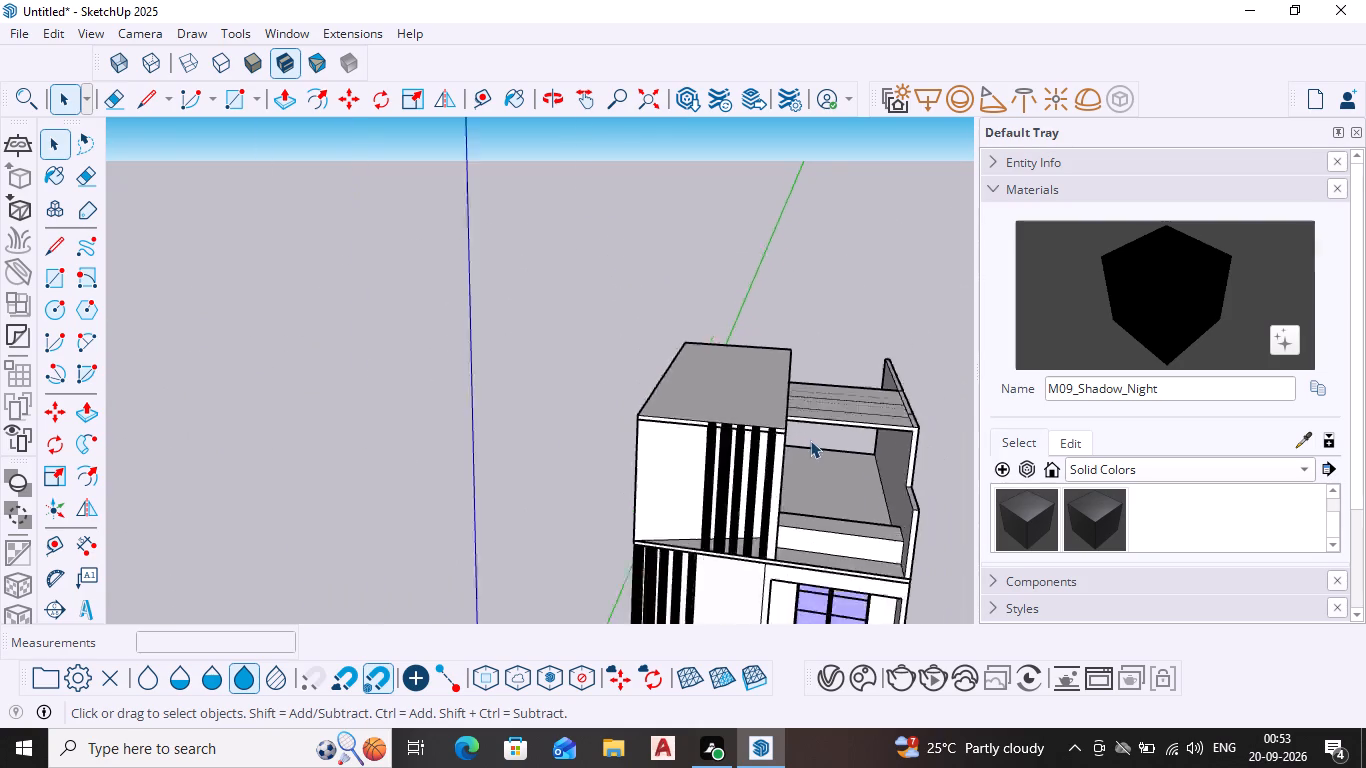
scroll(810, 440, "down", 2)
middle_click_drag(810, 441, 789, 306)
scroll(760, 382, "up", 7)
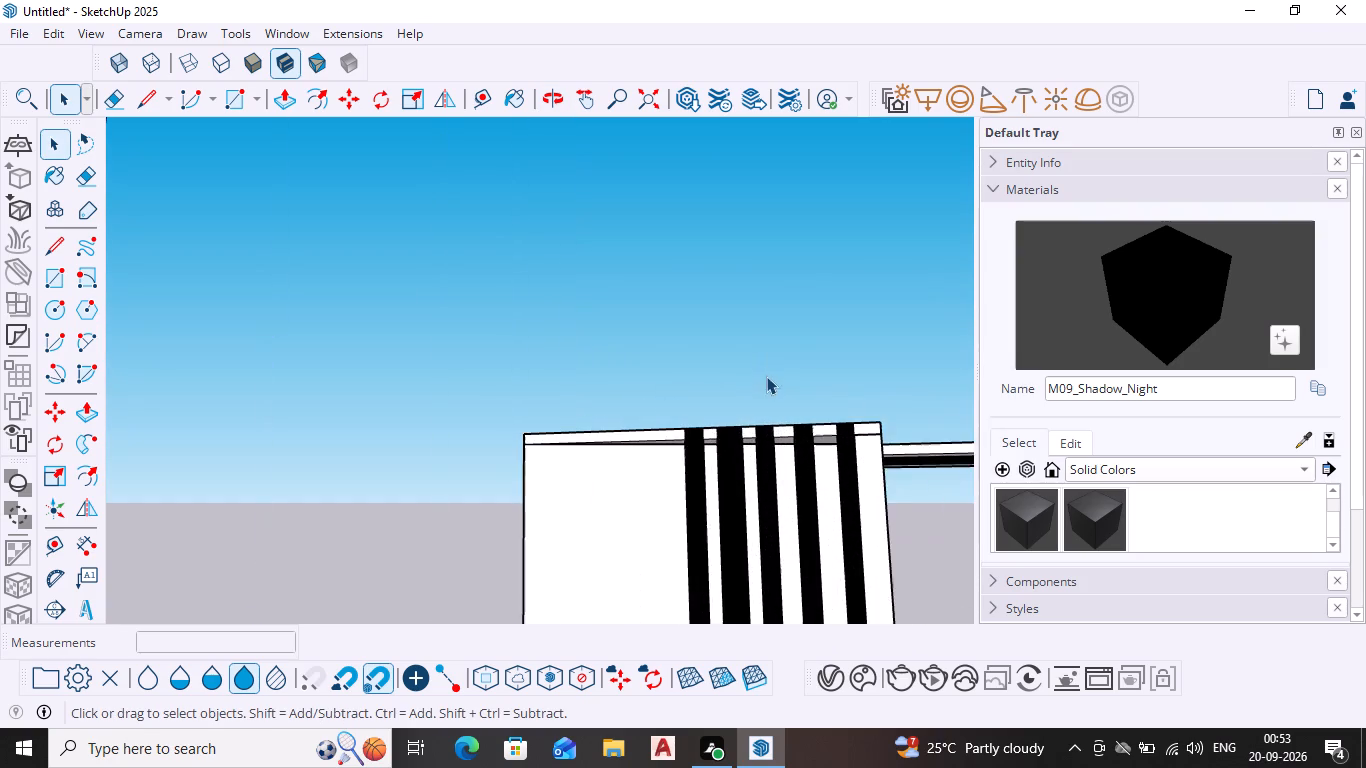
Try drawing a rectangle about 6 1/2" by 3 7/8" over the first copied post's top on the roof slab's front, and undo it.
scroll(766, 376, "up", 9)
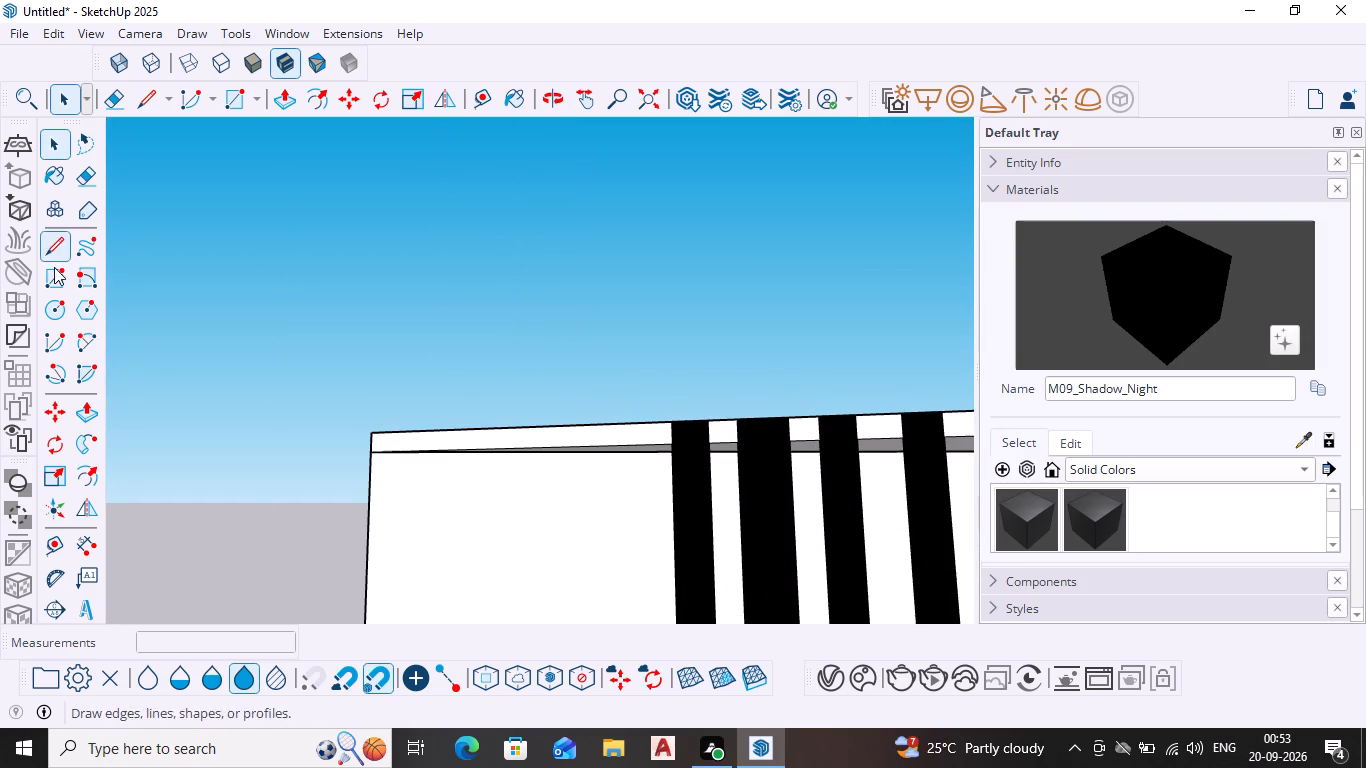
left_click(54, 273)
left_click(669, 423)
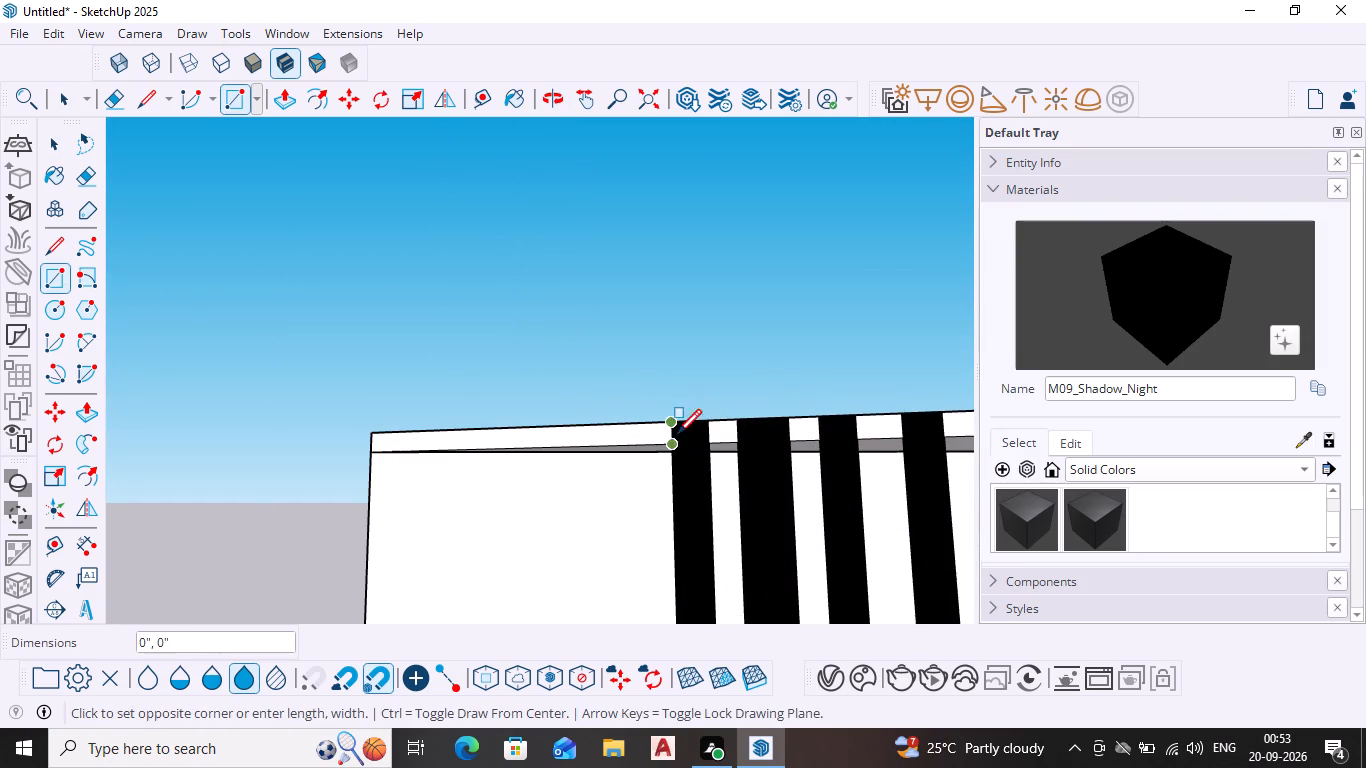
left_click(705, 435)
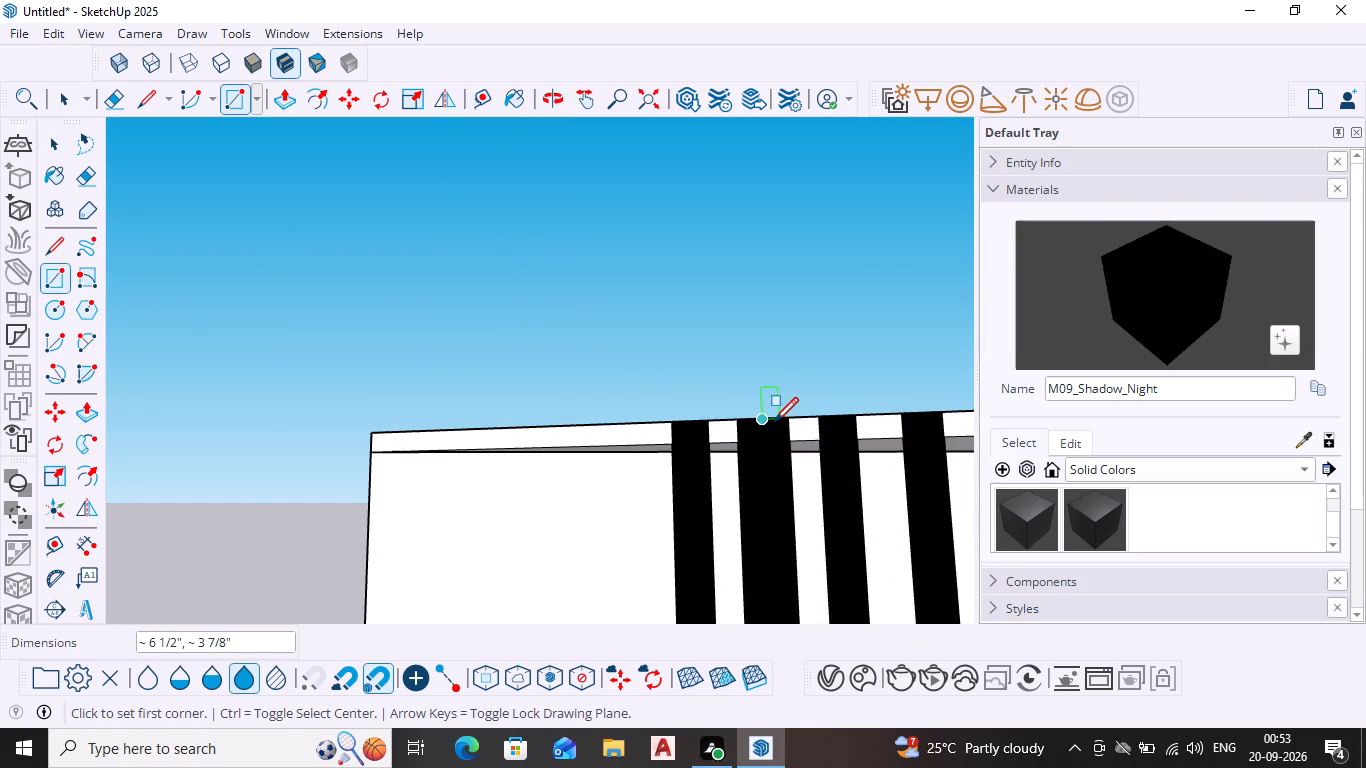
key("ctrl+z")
Undo the copy of the five black posts on the top-storey room's front.
key("ctrl+z")
Copy the black front faces of the five posts one storey below about 11' 7 7/16" up and across onto the top-storey room's front base edge.
scroll(721, 446, "down", 13)
middle_click_drag(715, 473, 714, 421, "shift")
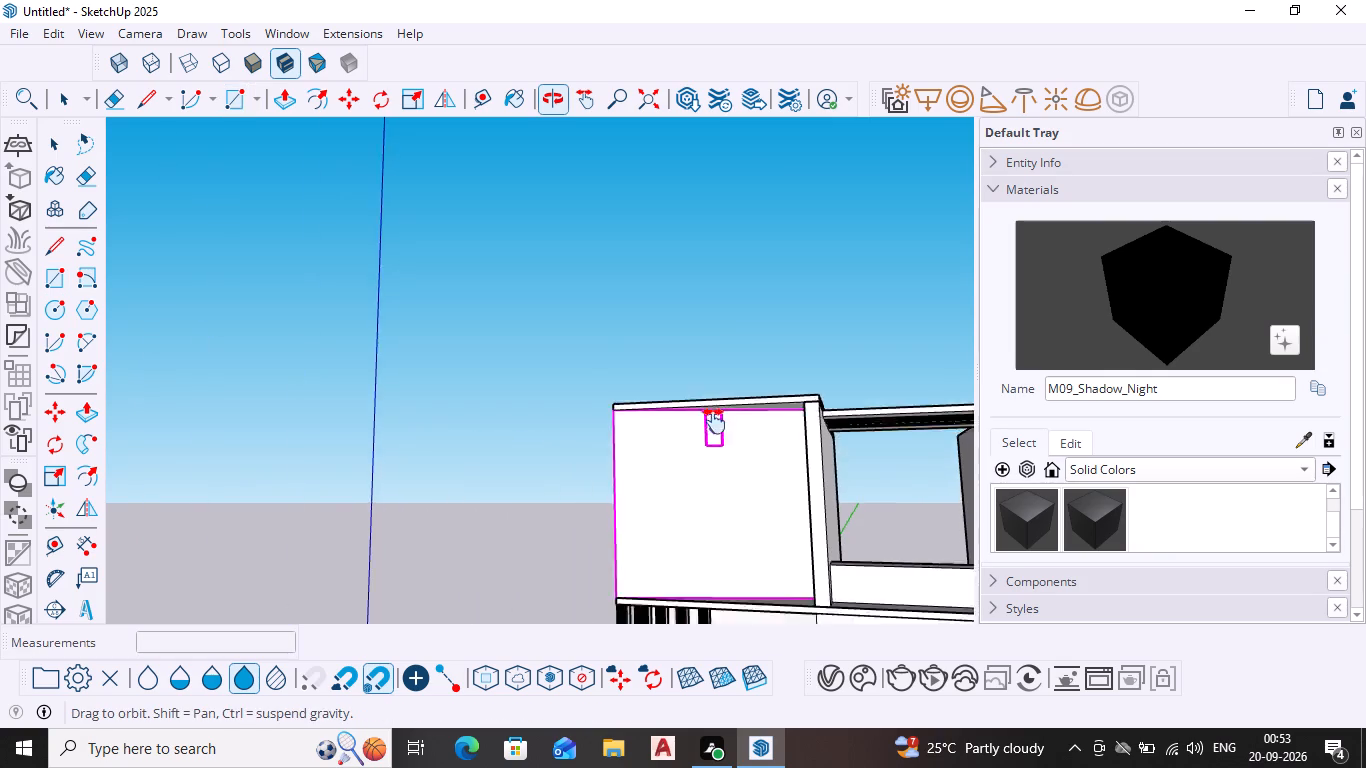
middle_click_drag(714, 421, 670, 169, "shift")
key("b")
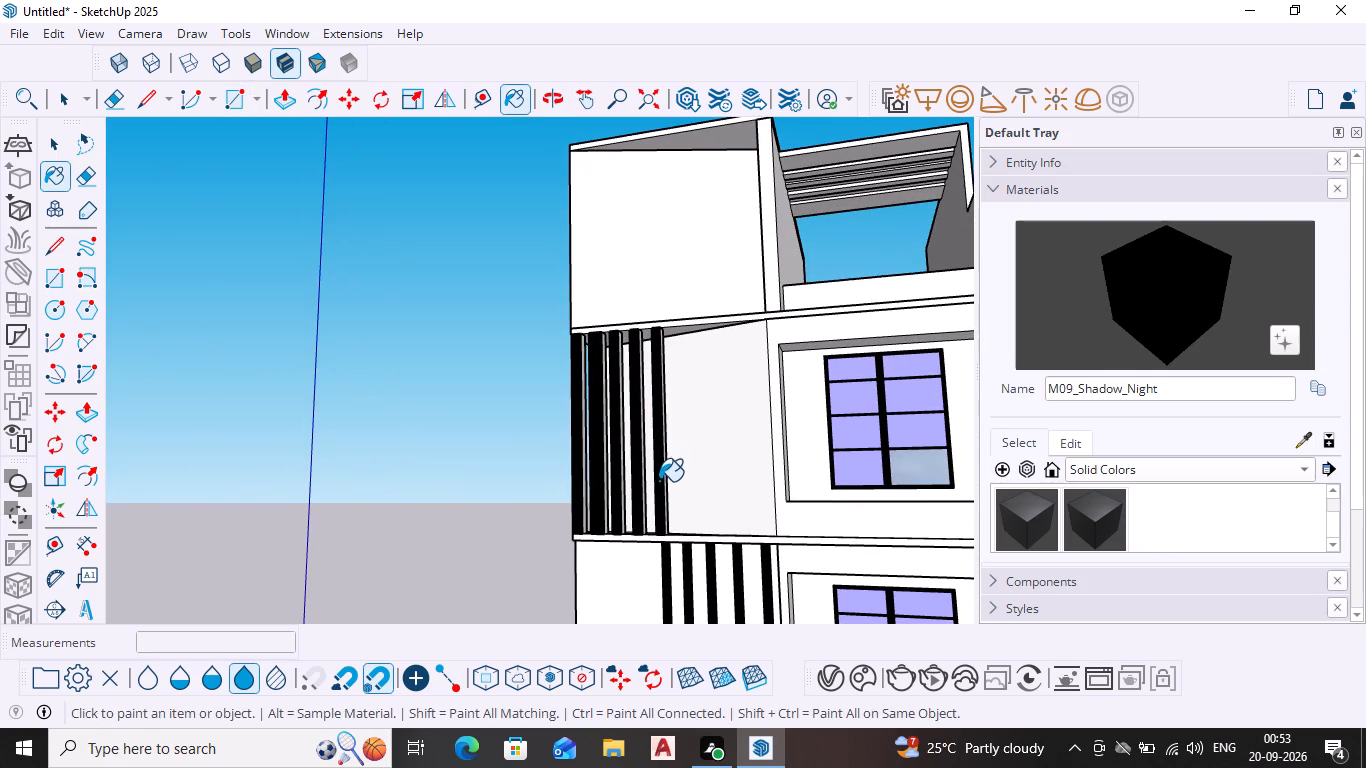
key("space")
left_click(659, 482)
scroll(659, 482, "up", 4)
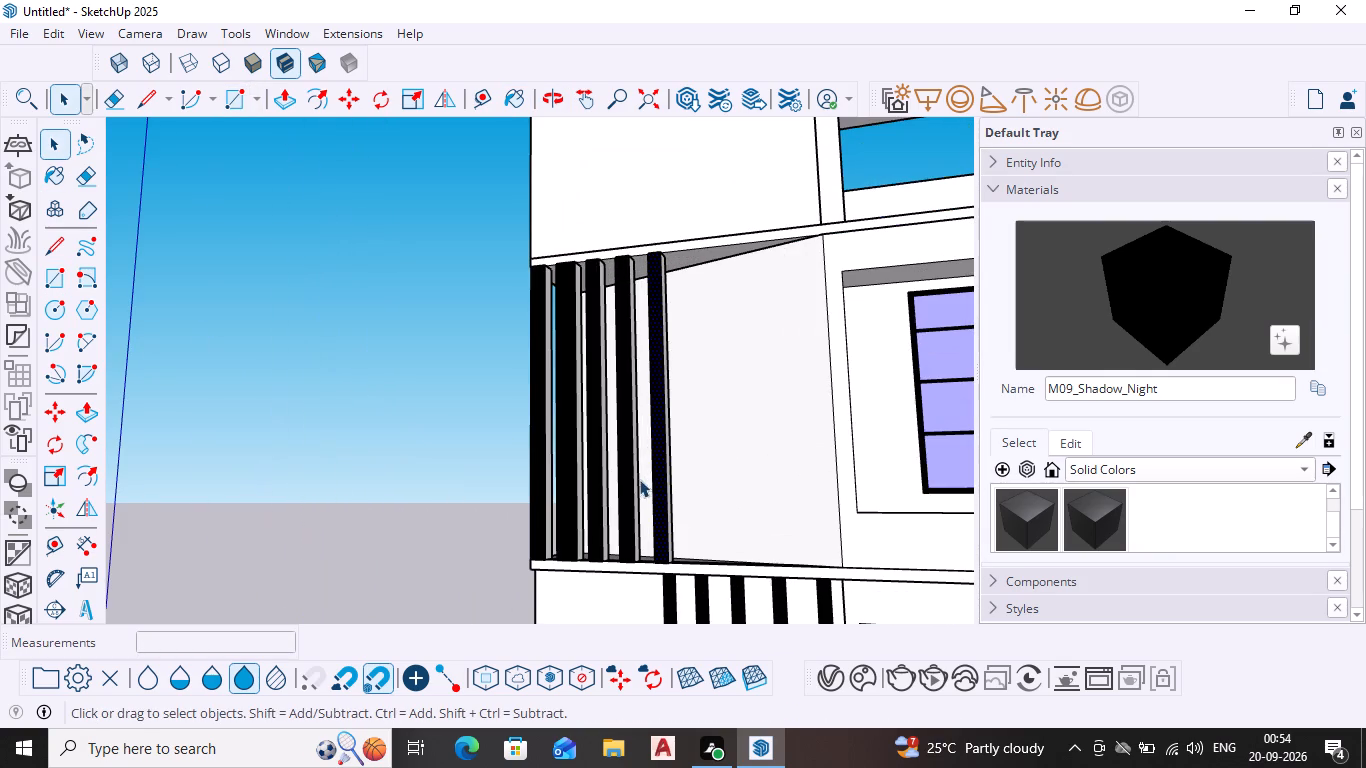
left_click(630, 490, "shift")
left_click(600, 488, "shift")
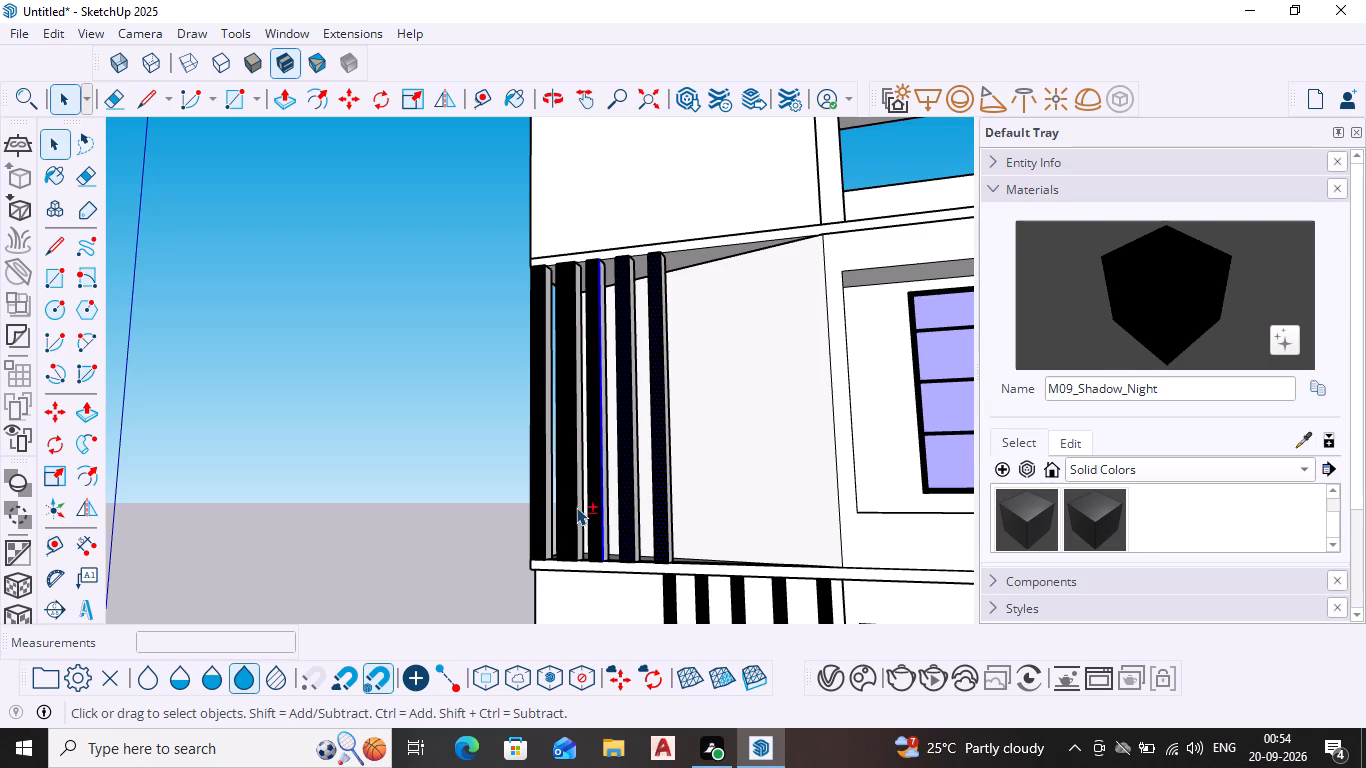
left_click(576, 507, "shift")
scroll(562, 511, "up", 4, "shift")
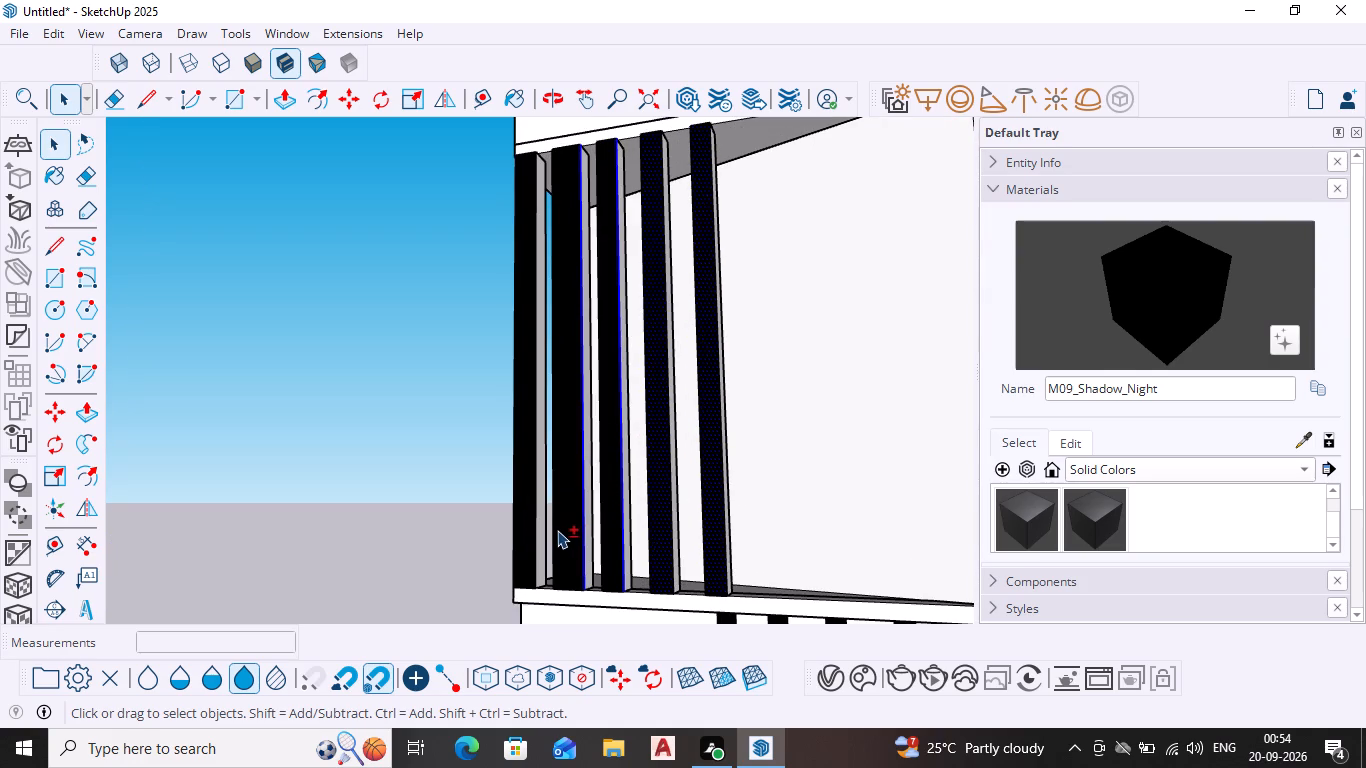
left_click(557, 530, "shift")
left_click(616, 535, "shift")
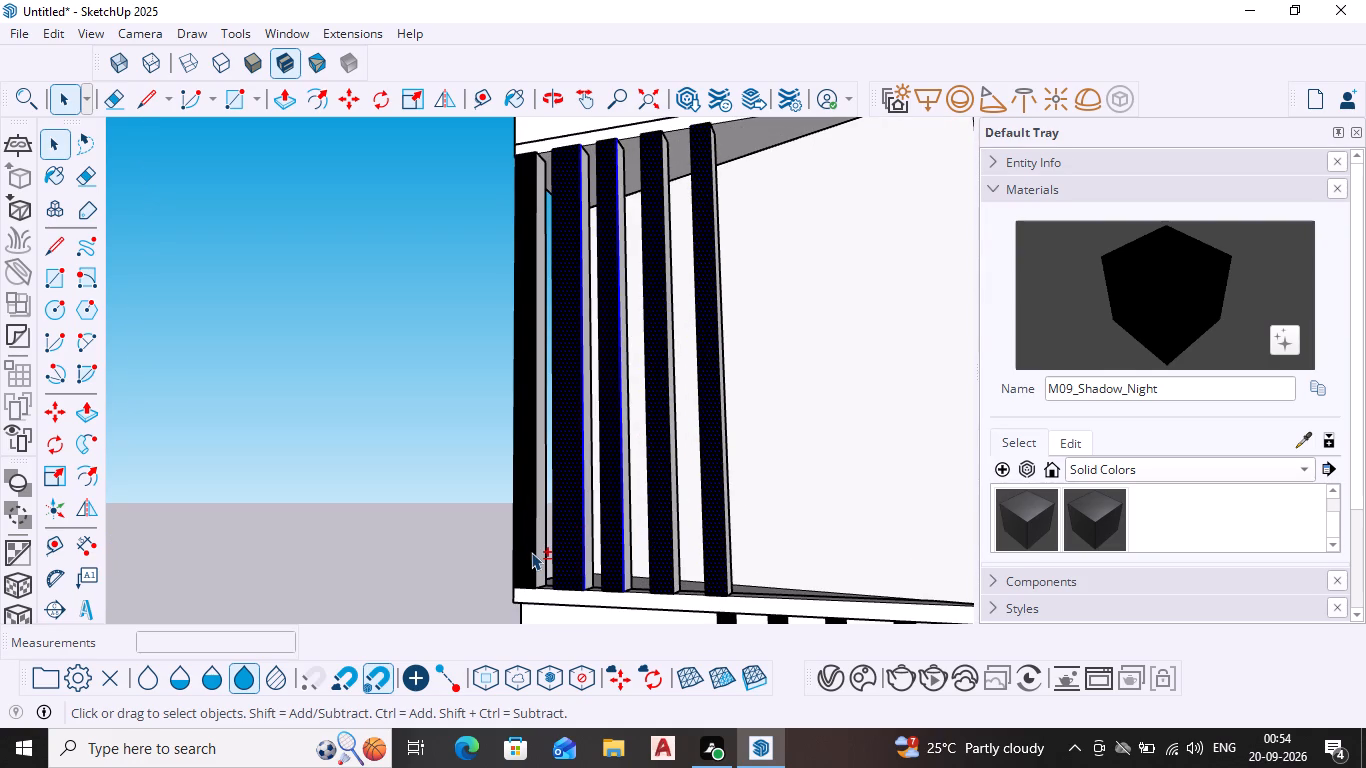
left_click(531, 552, "shift")
scroll(720, 612, "up", 3, "shift")
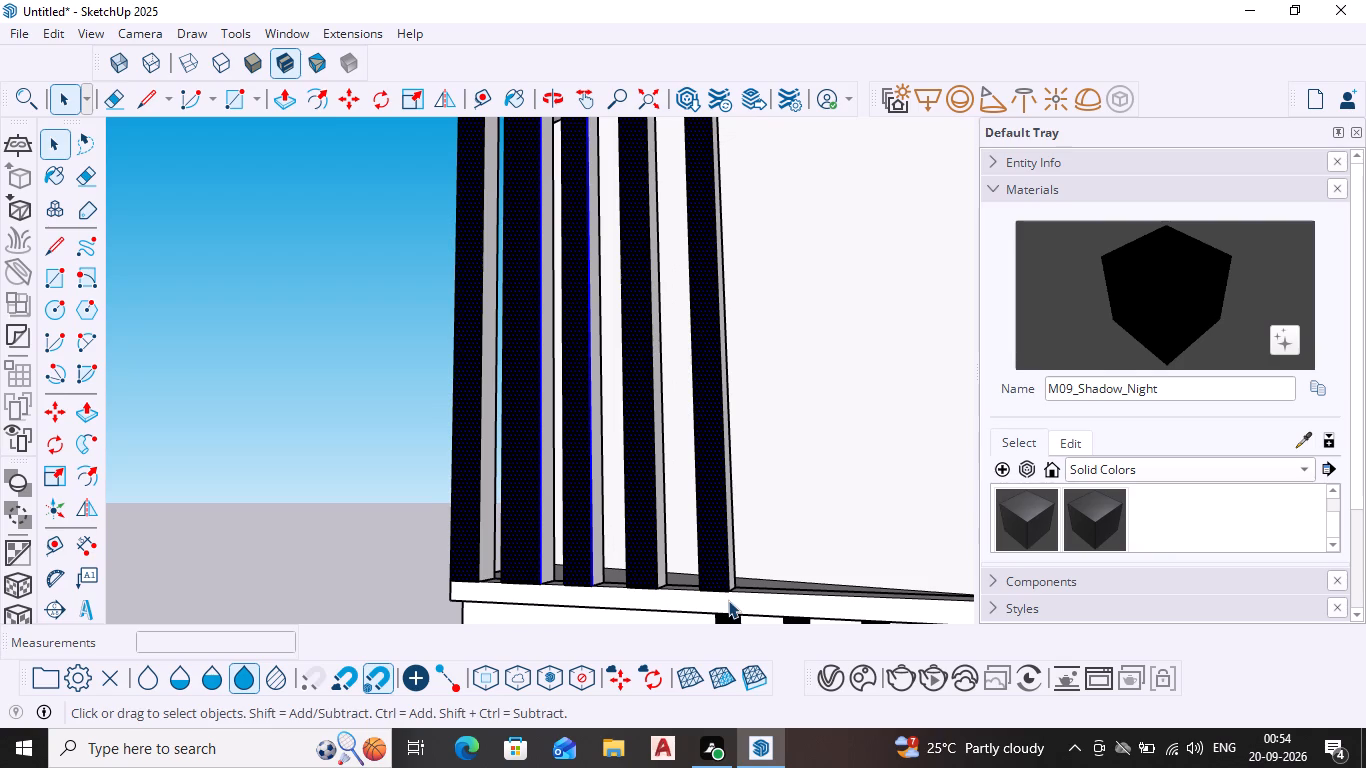
key("m")
left_click(730, 588)
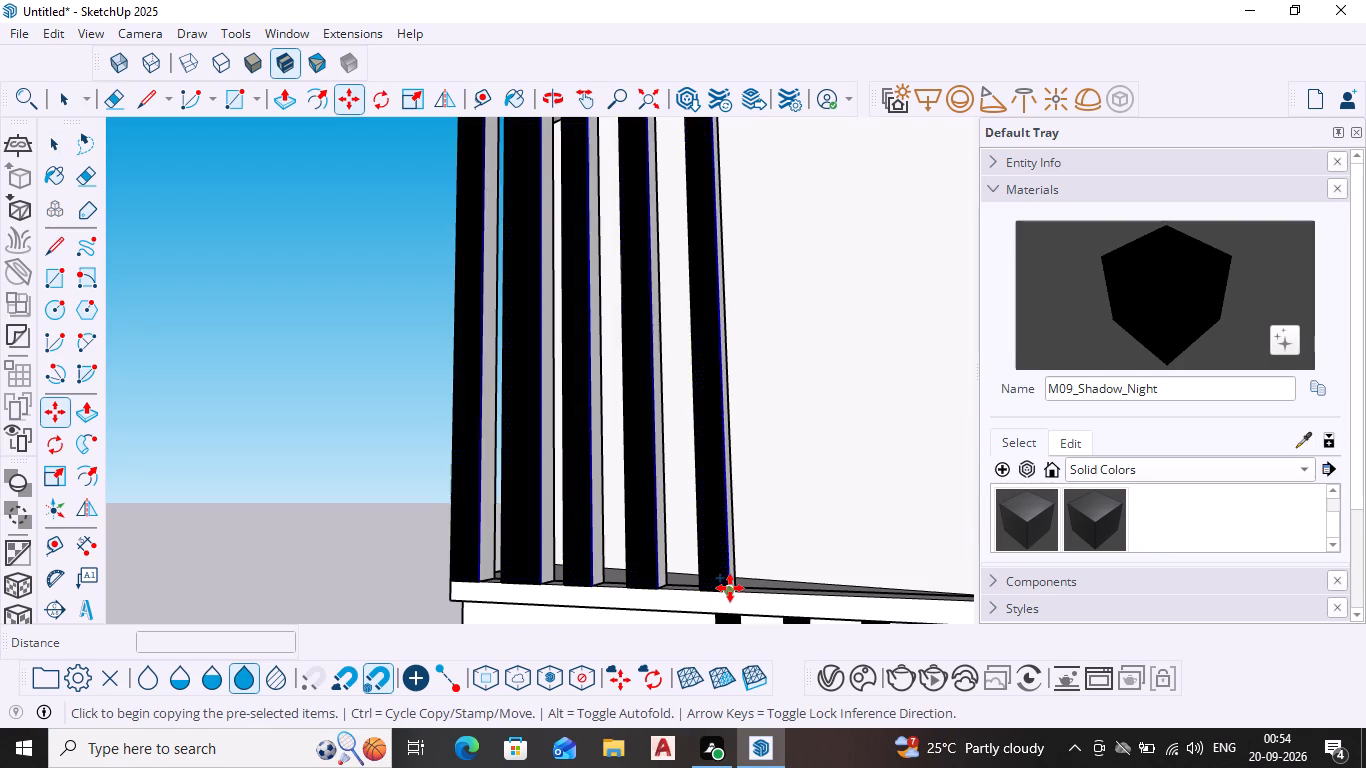
scroll(774, 484, "down", 4)
middle_click_drag(862, 428, 835, 442, "shift")
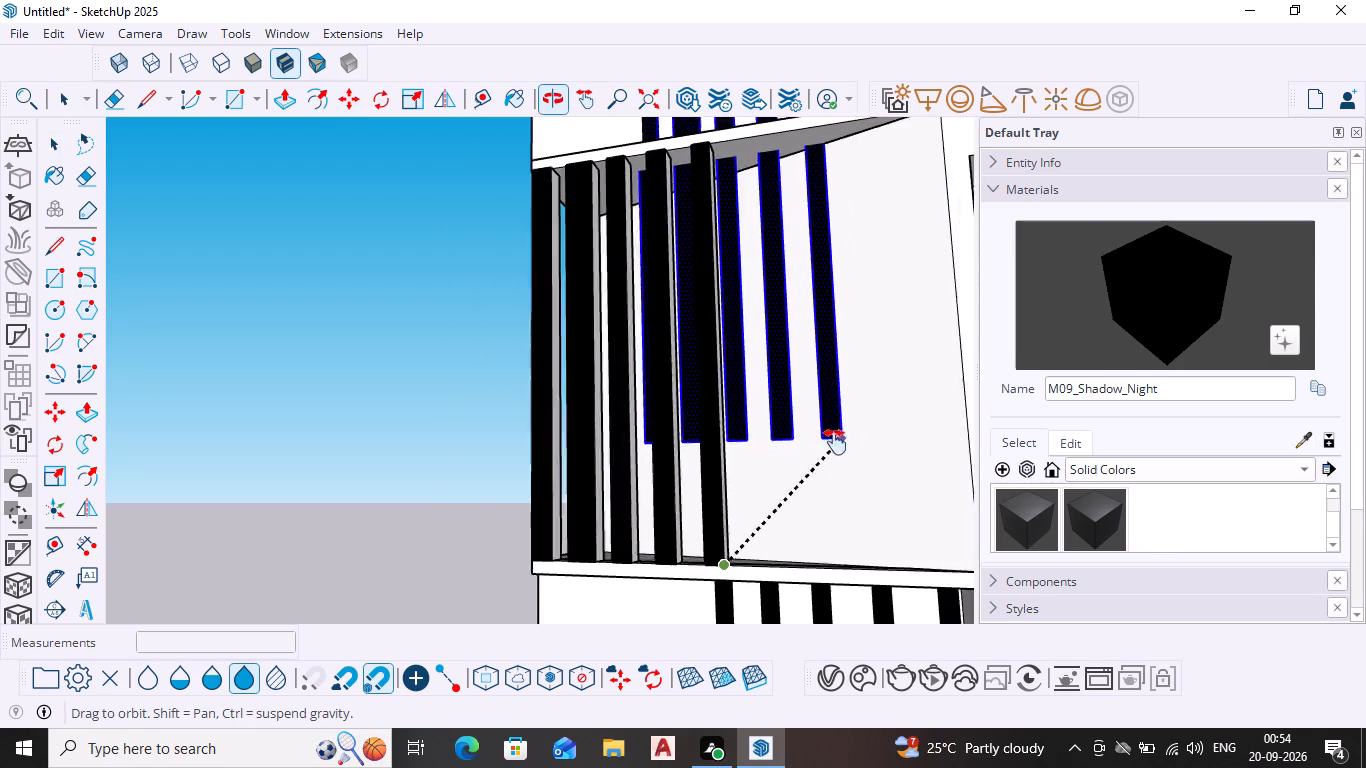
middle_click_drag(835, 442, 703, 727, "shift")
middle_click_drag(810, 390, 740, 634)
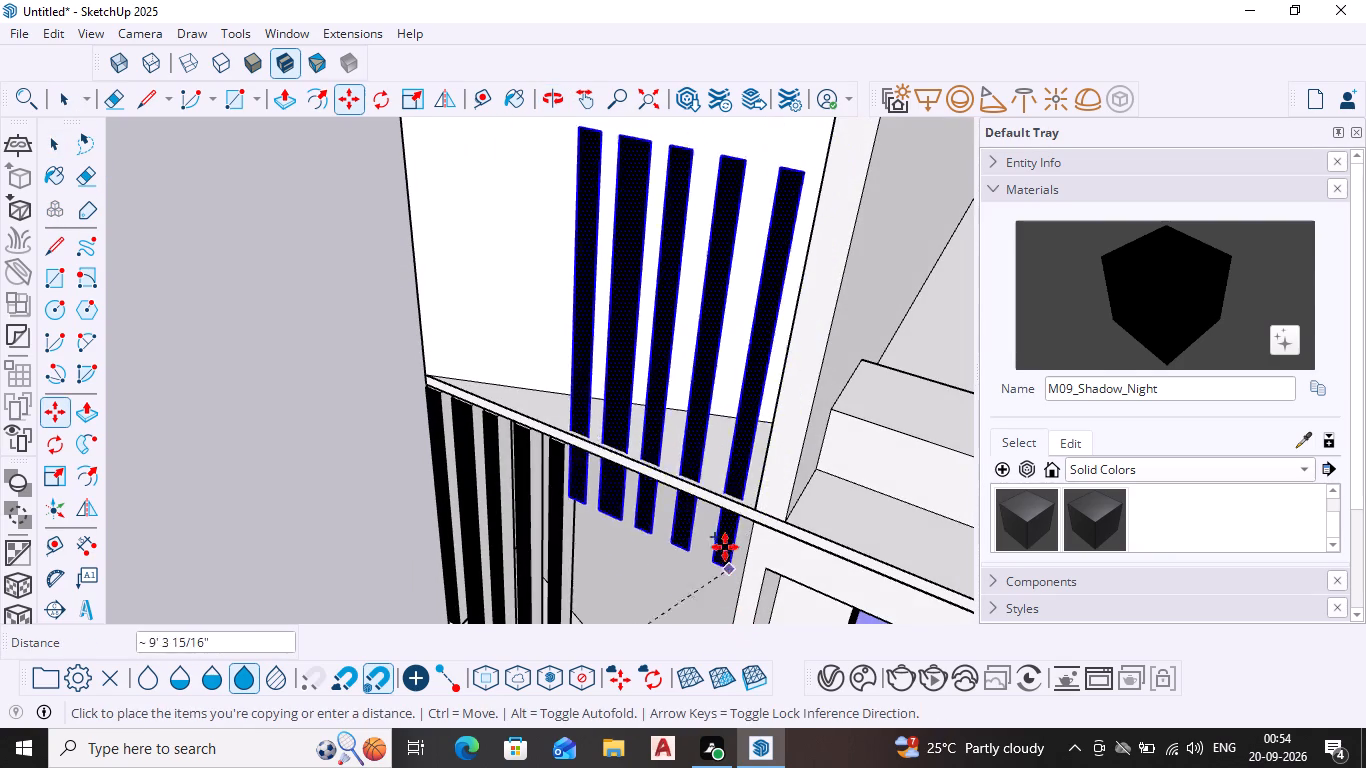
scroll(749, 502, "down", 4)
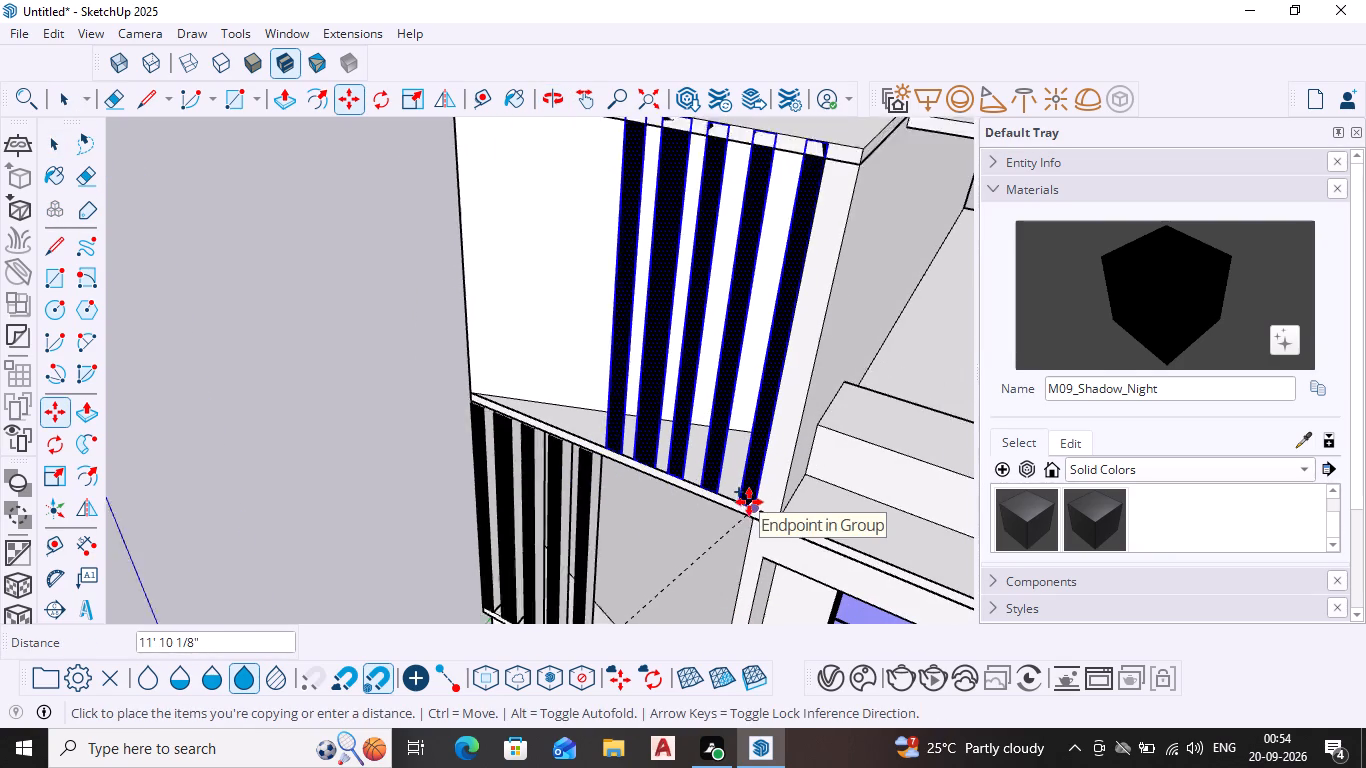
scroll(749, 502, "down", 1)
scroll(749, 502, "up", 3)
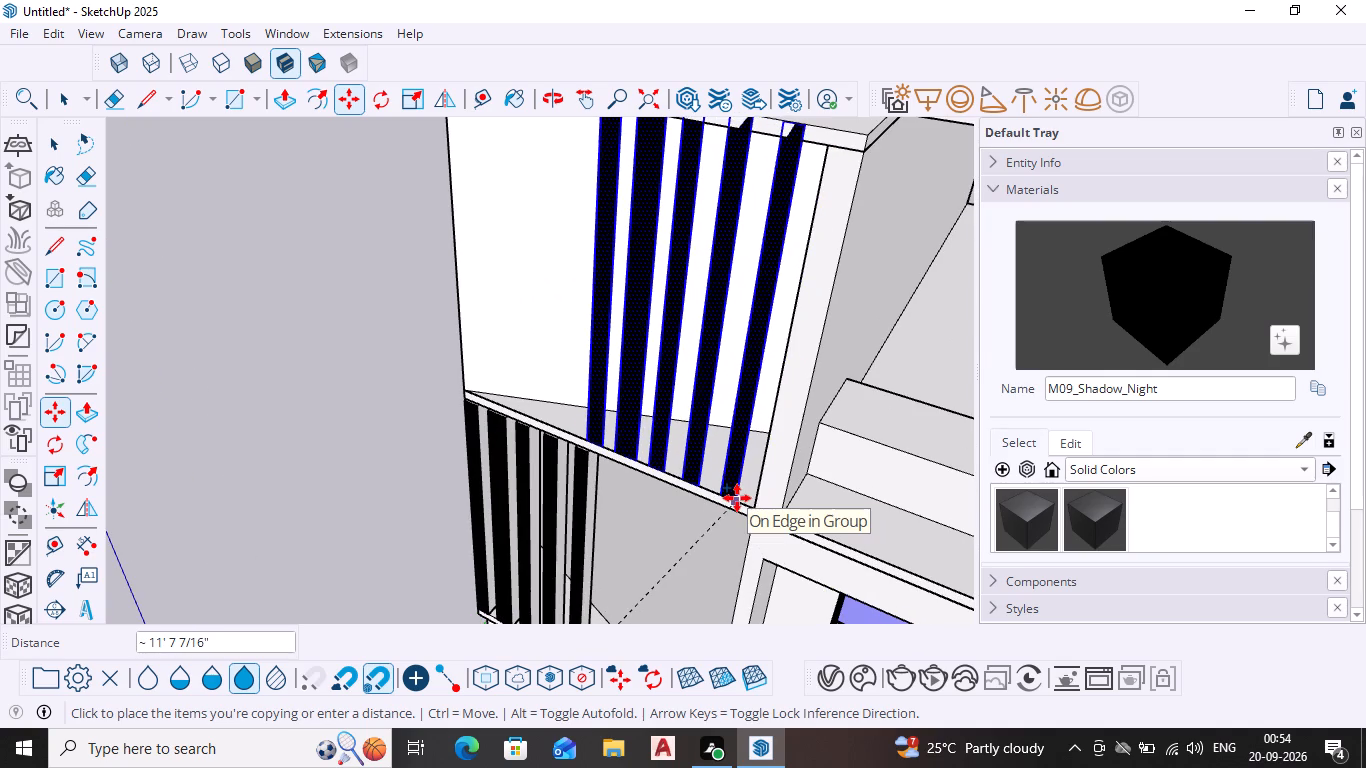
left_click(737, 498)
scroll(645, 404, "down", 7)
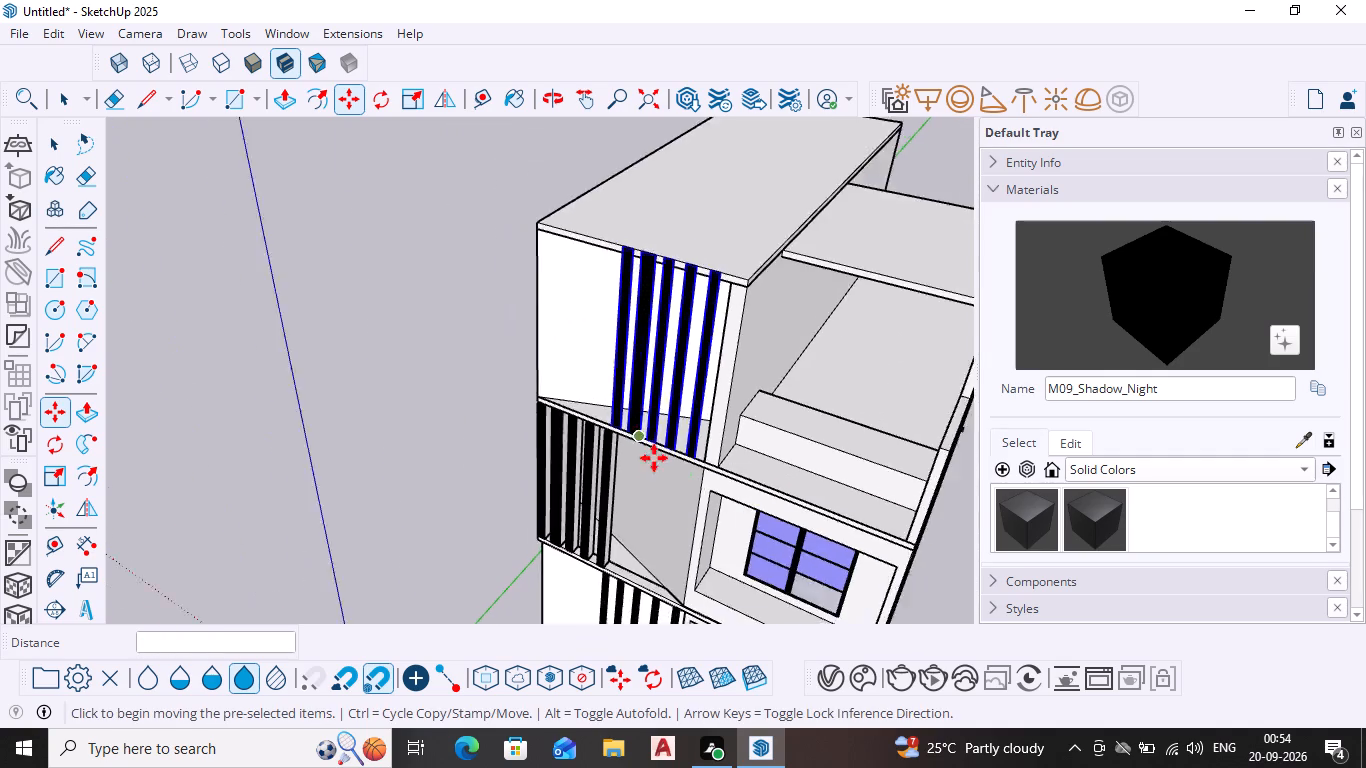
scroll(654, 458, "down", 2)
key("Escape")
key("space")
Examine the house's front elevation from the top storey down to the ground floor.
scroll(720, 516, "down", 1)
middle_click_drag(724, 519, 741, 465)
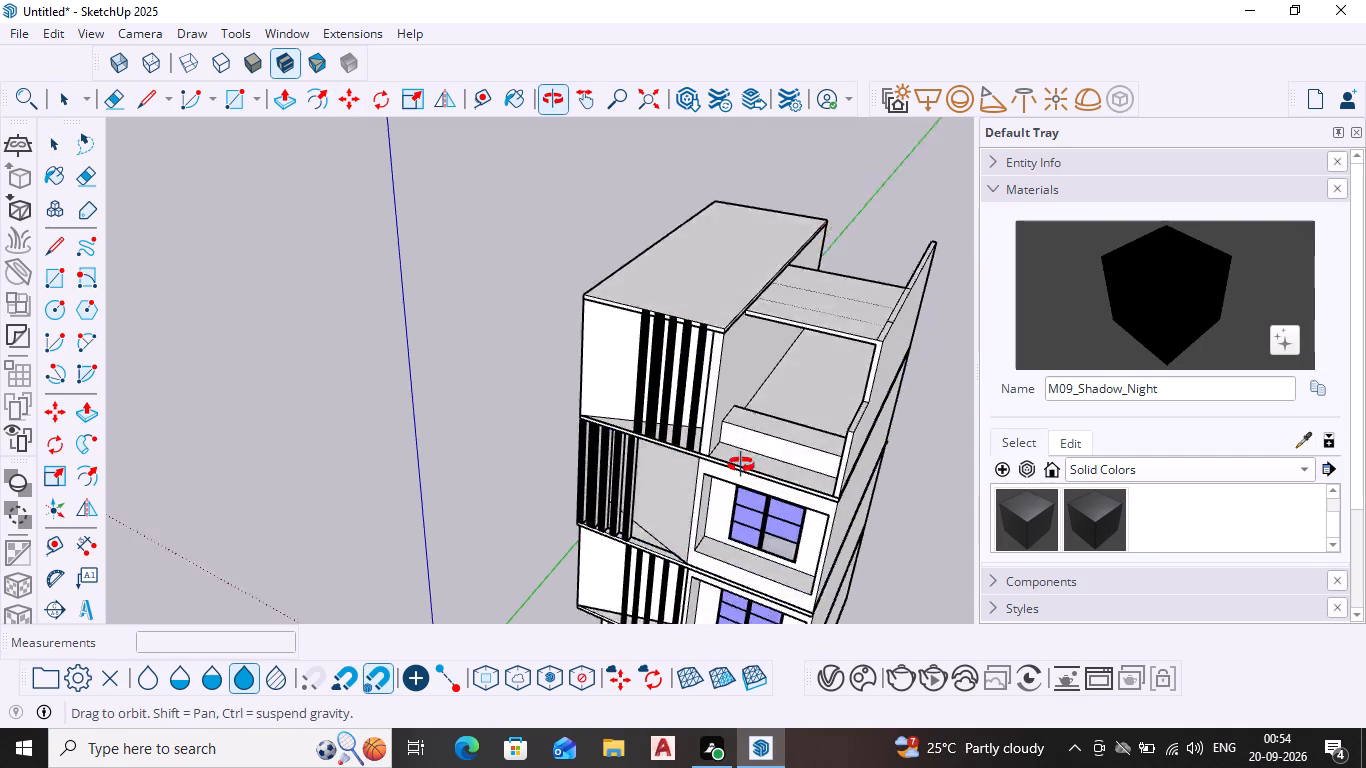
middle_click_drag(741, 465, 762, 368)
scroll(730, 429, "down", 8)
middle_click_drag(763, 460, 817, 409)
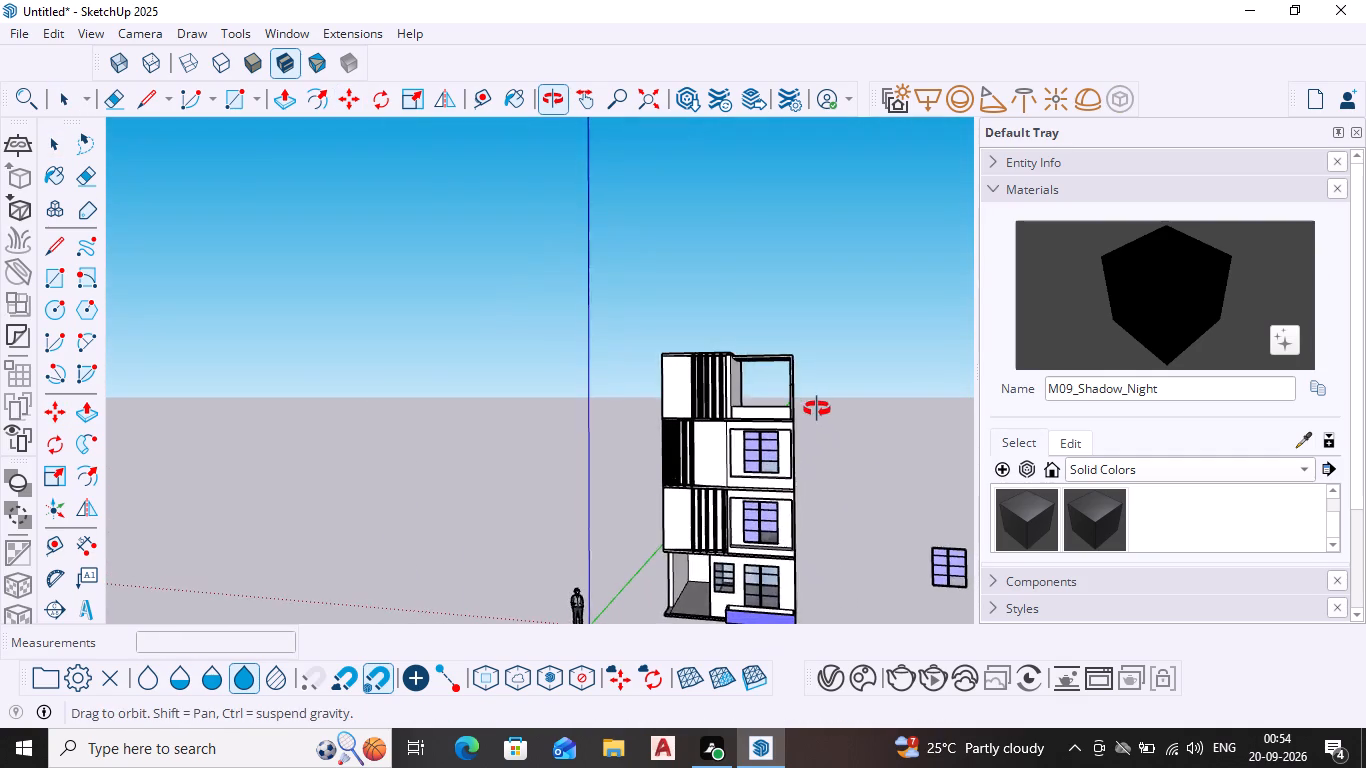
middle_click_drag(817, 409, 818, 409)
scroll(792, 487, "down", 3)
scroll(726, 541, "up", 11)
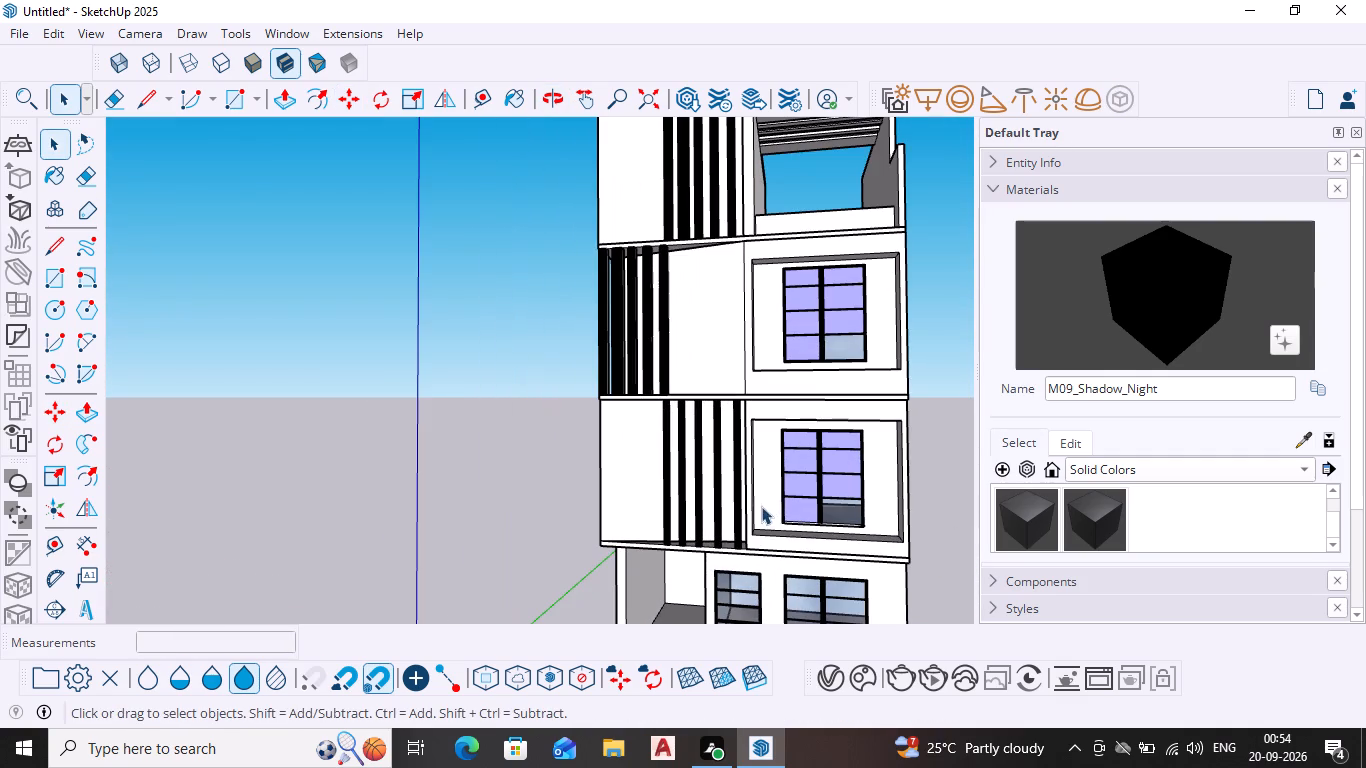
middle_click_drag(673, 538, 664, 373, "shift")
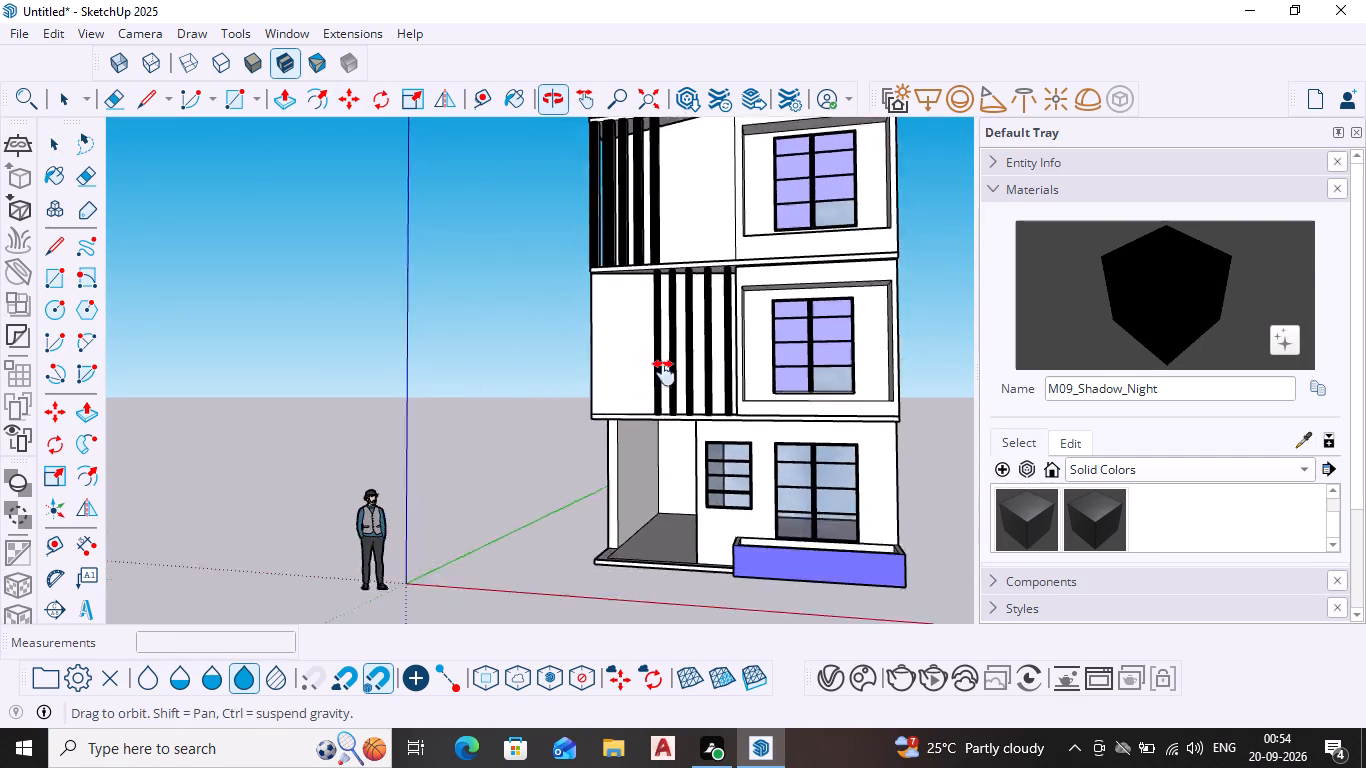
middle_click_drag(664, 373, 669, 359, "shift")
middle_click_drag(672, 564, 730, 575)
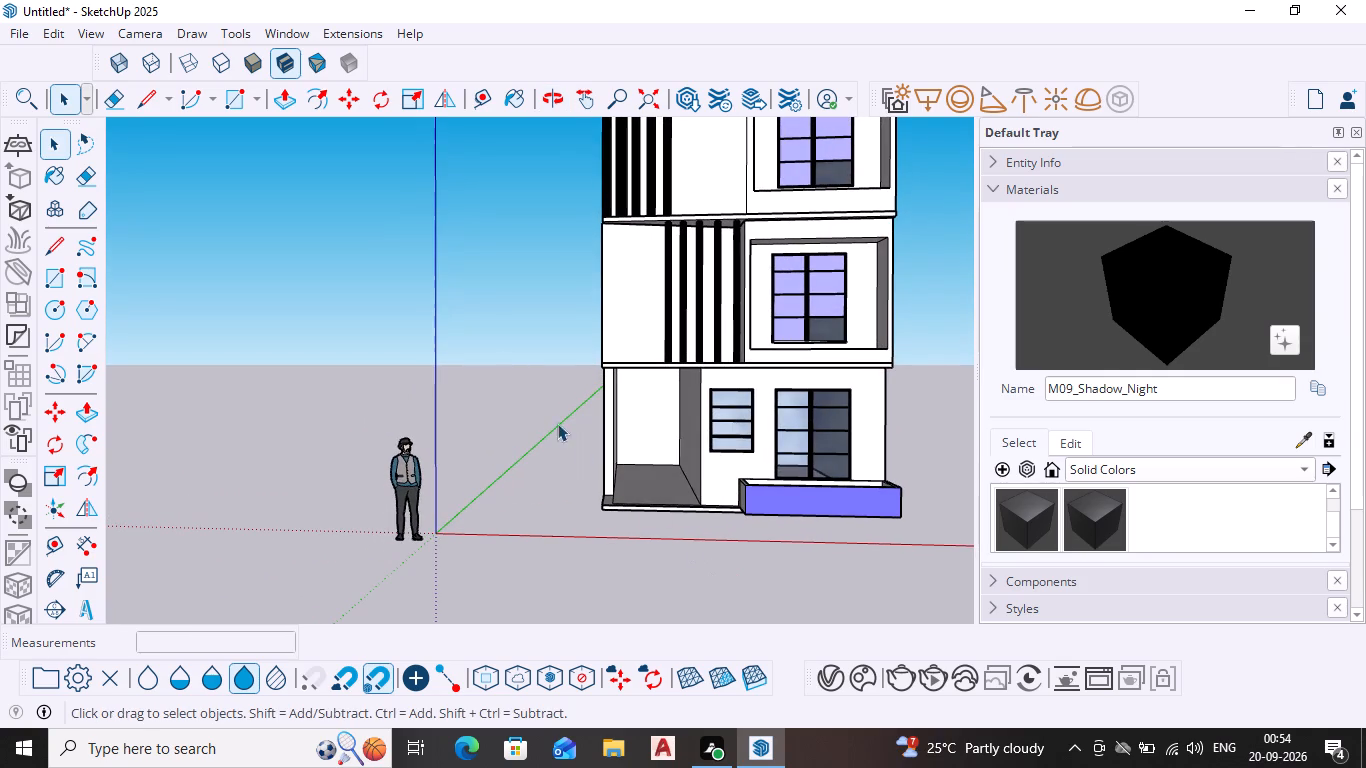
Search 3D Warehouse for GATE.
left_click(298, 30)
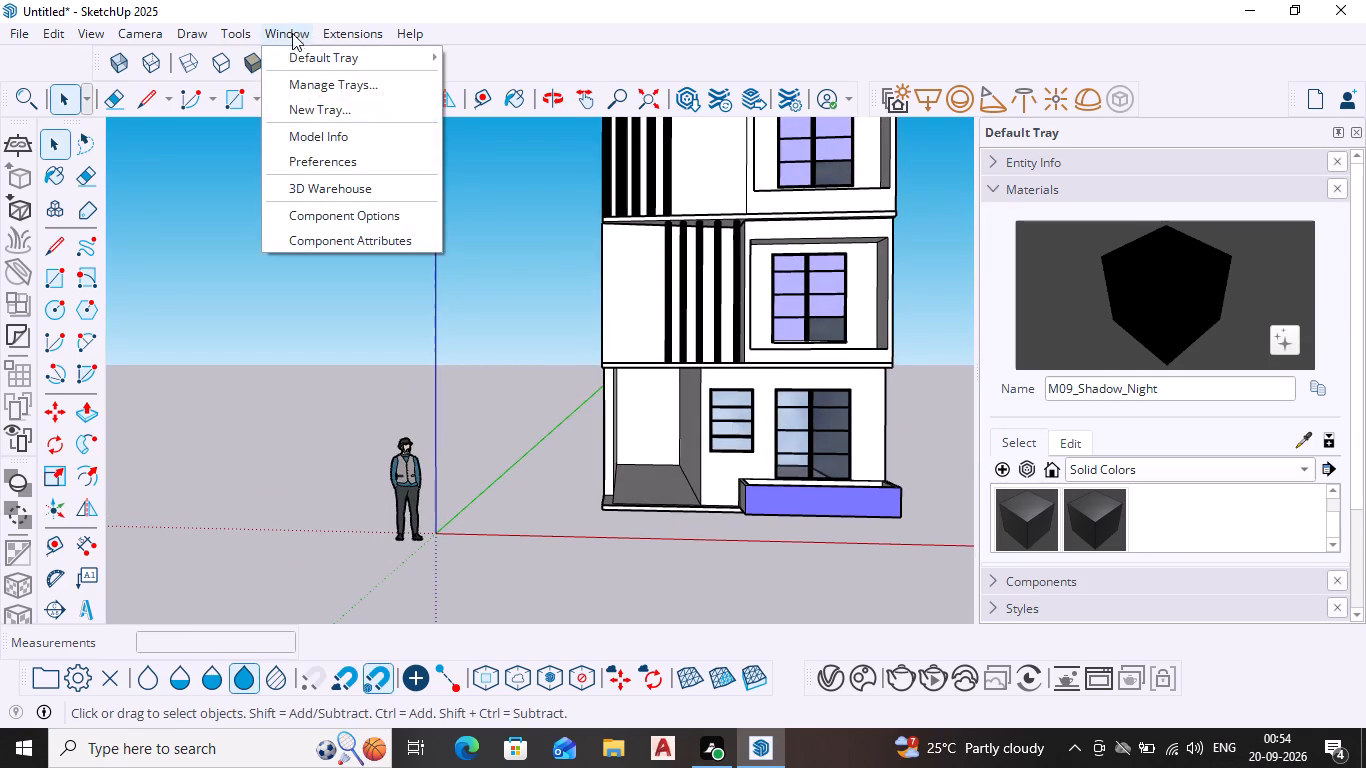
left_click(315, 180)
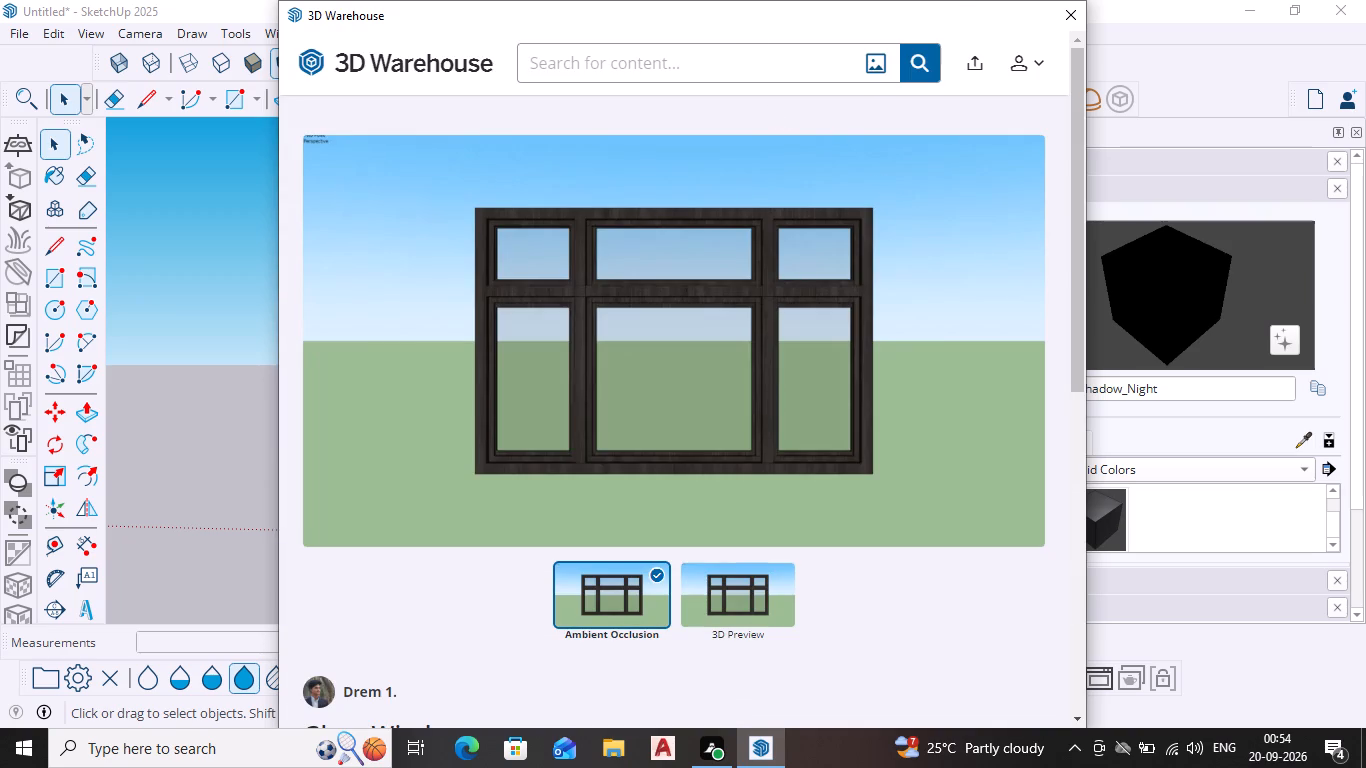
left_click(720, 59)
key("g")
key("a")
type("TE")
key("Return")
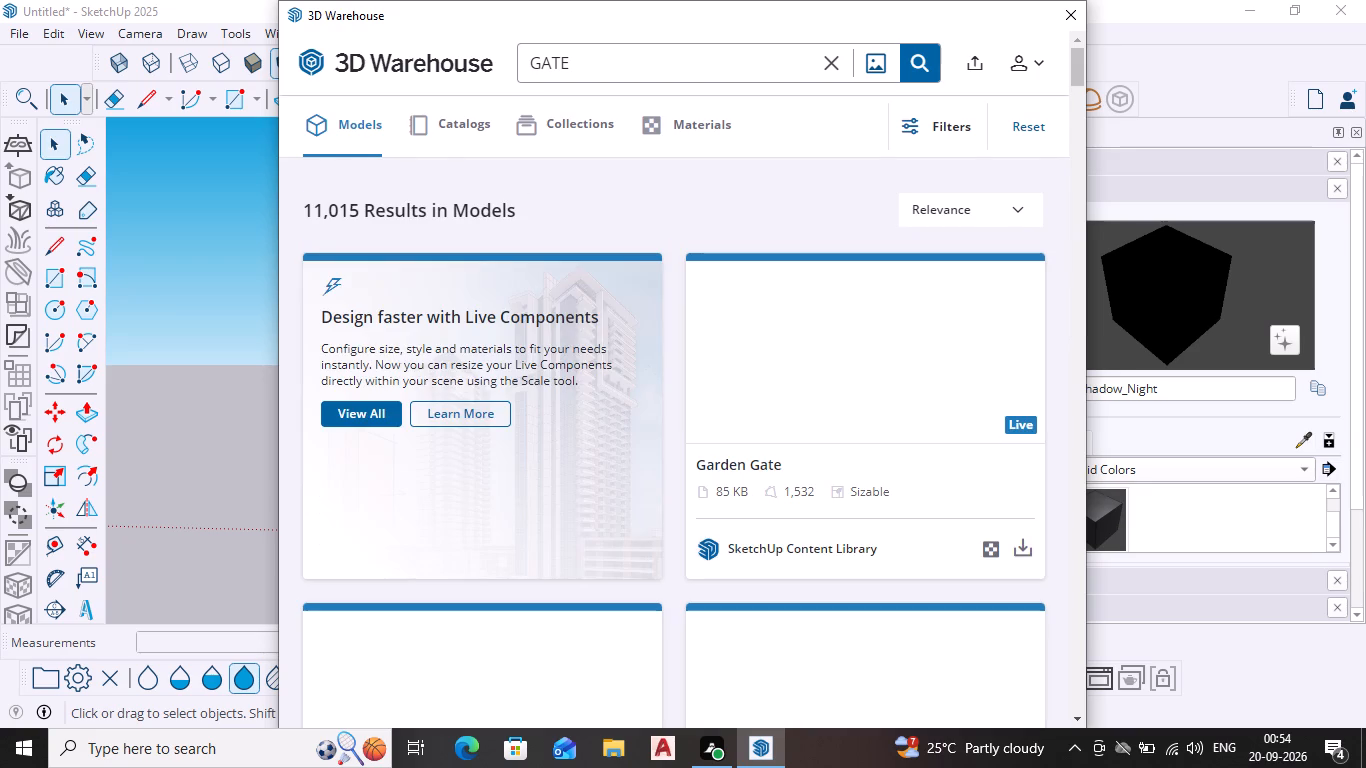
Browse the gate models in the 3D Warehouse search results for a design that suits the house.
scroll(717, 378, "down", 3)
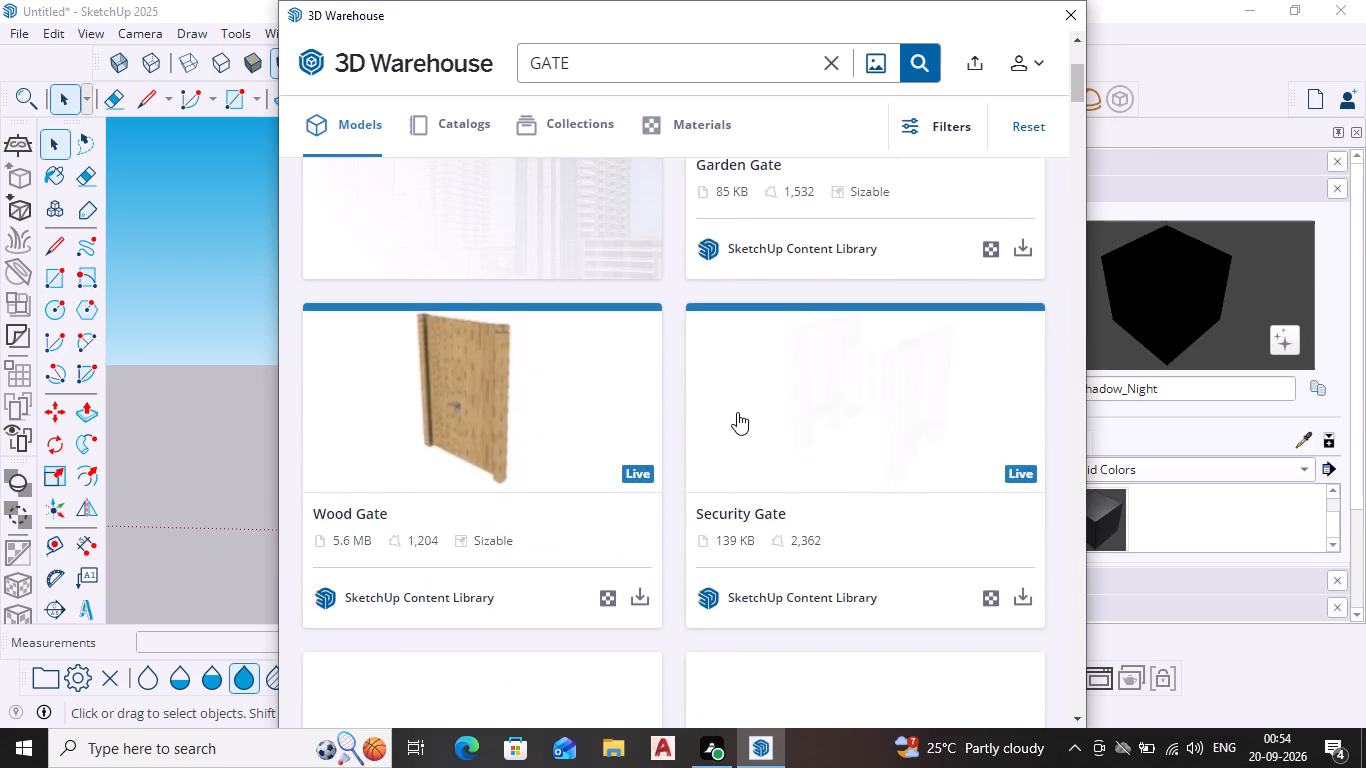
scroll(744, 412, "down", 7)
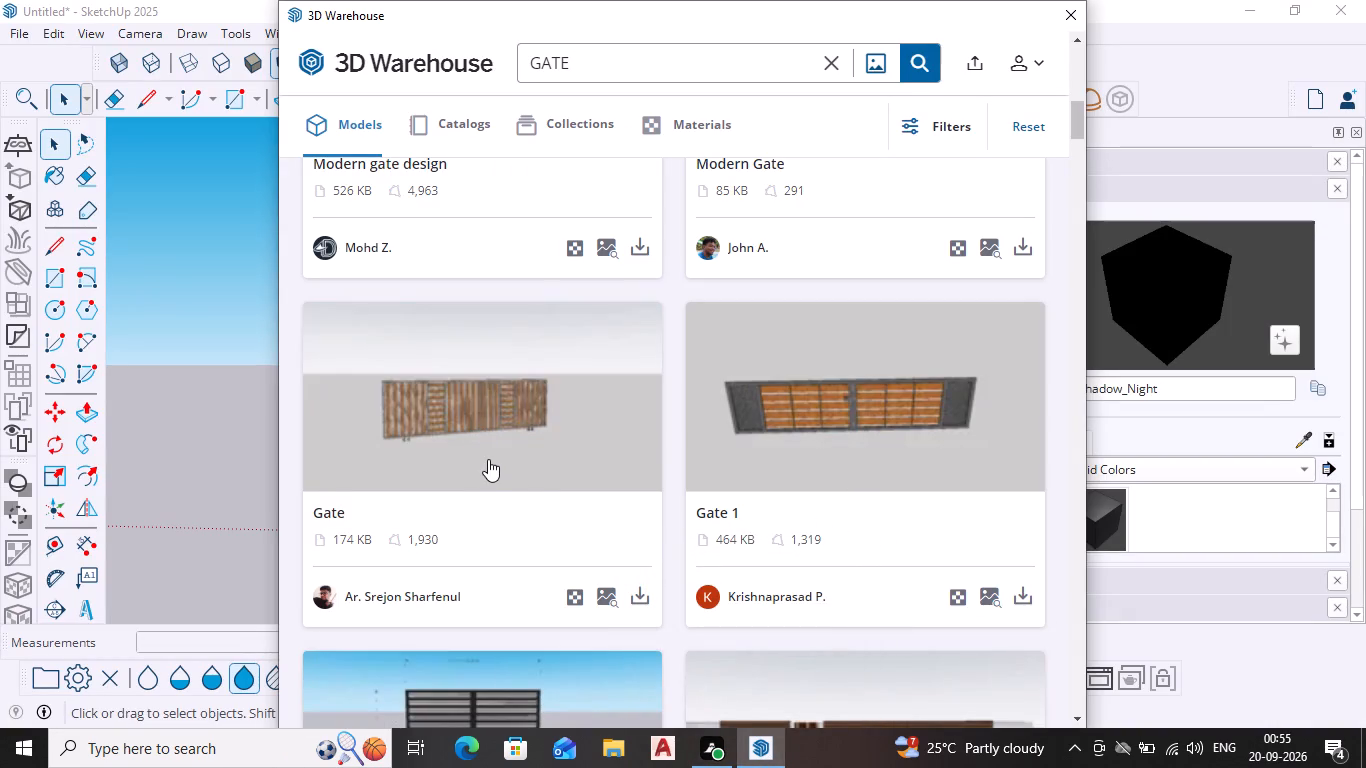
scroll(488, 459, "down", 2)
scroll(816, 517, "down", 1)
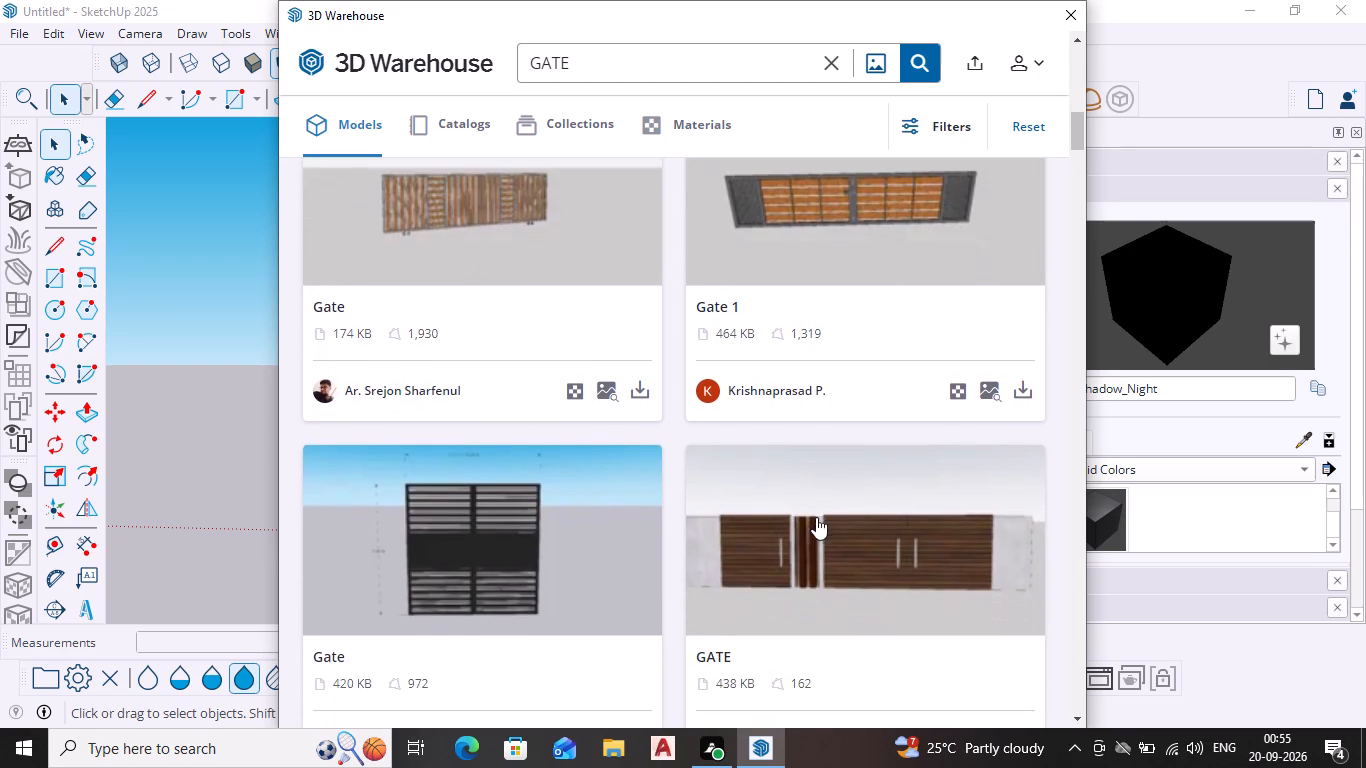
scroll(817, 517, "down", 2)
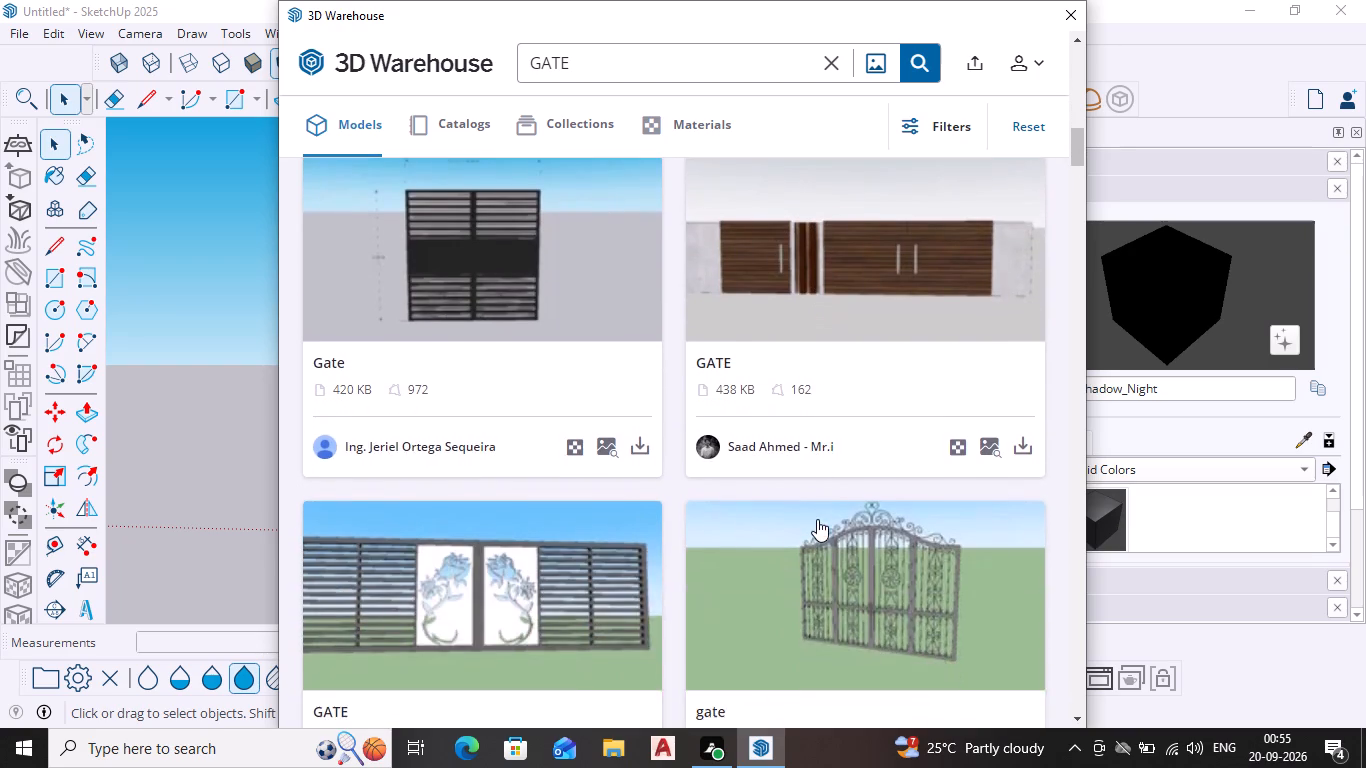
scroll(817, 519, "down", 9)
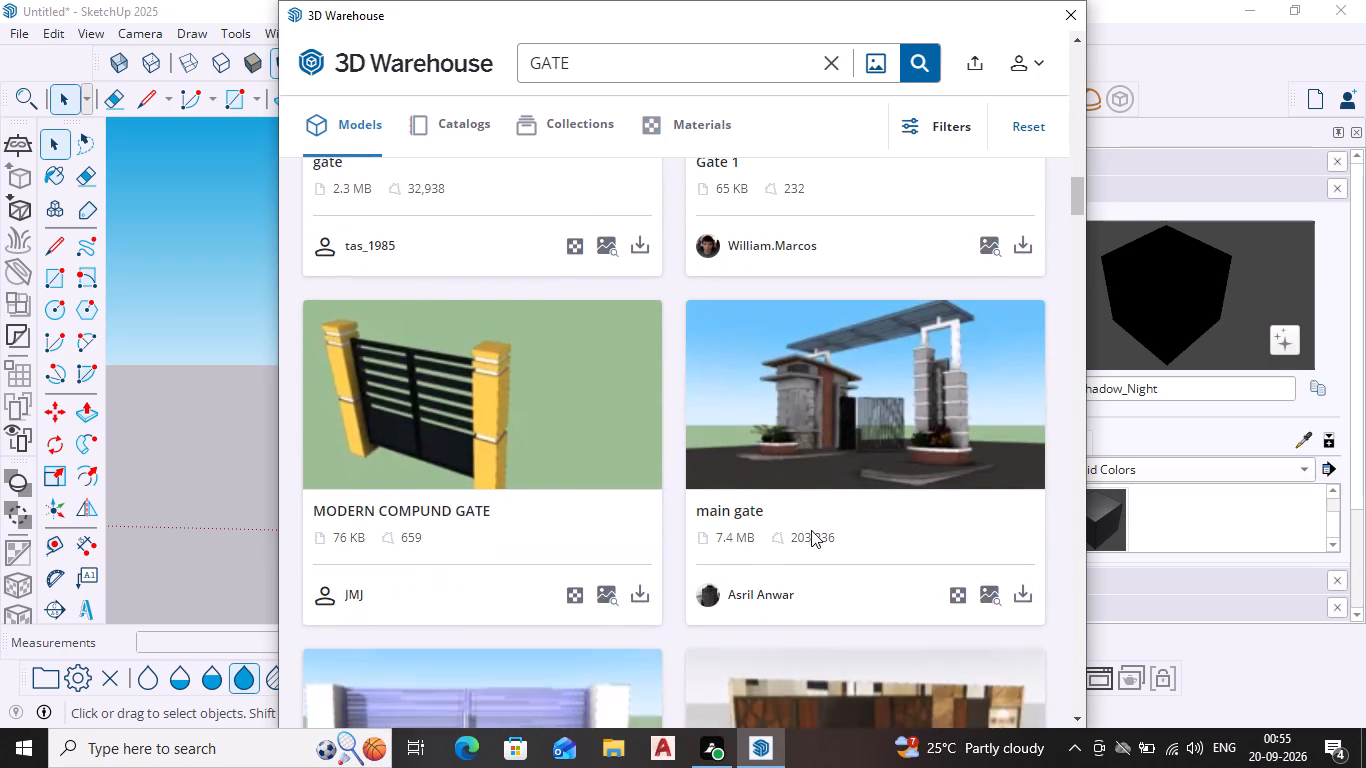
scroll(811, 530, "down", 6)
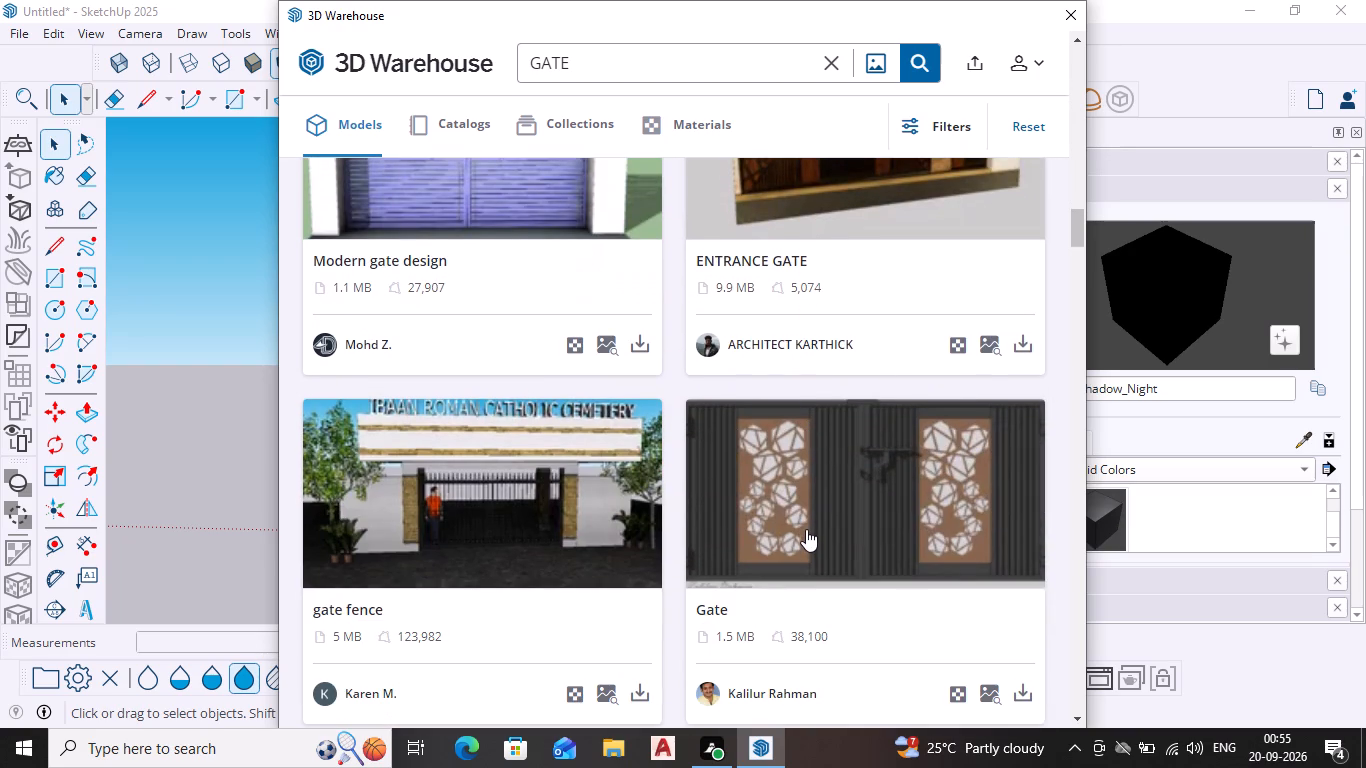
scroll(702, 471, "up", 2)
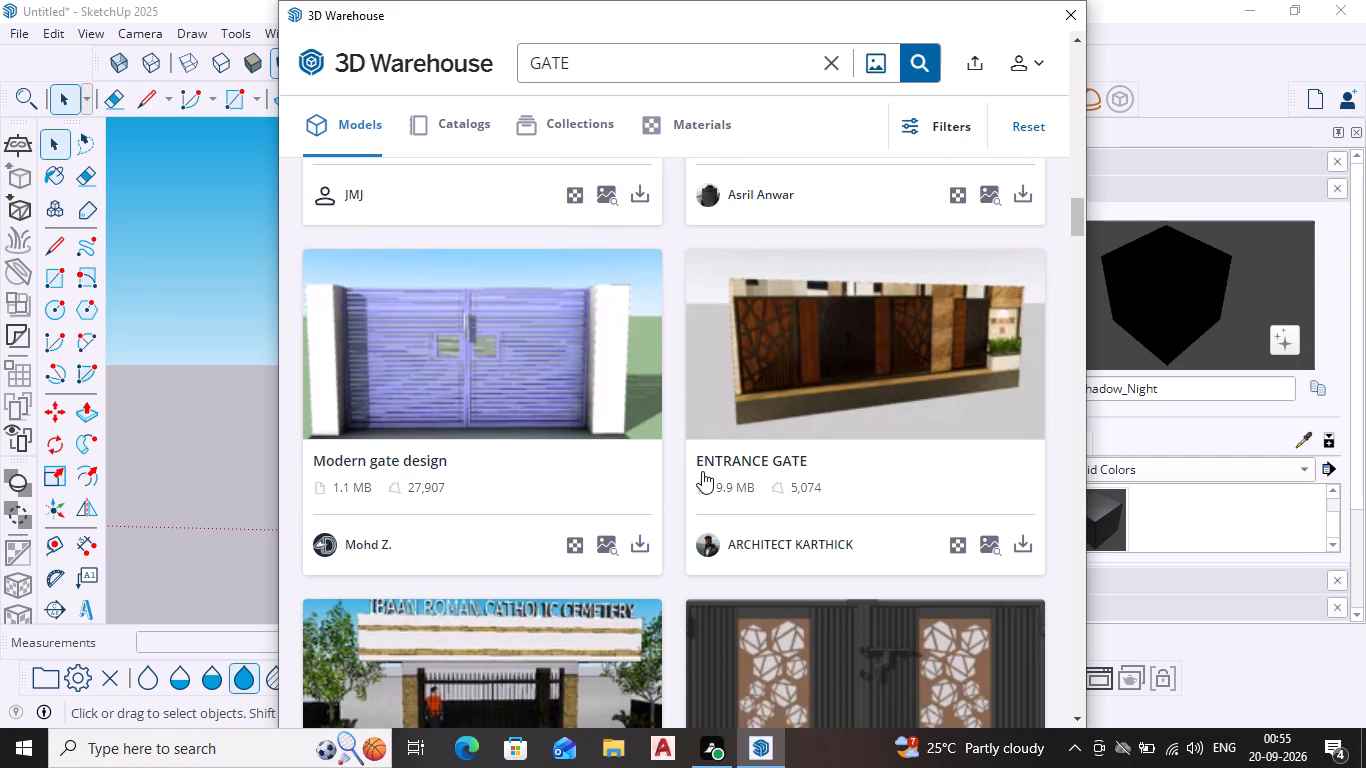
scroll(702, 471, "down", 7)
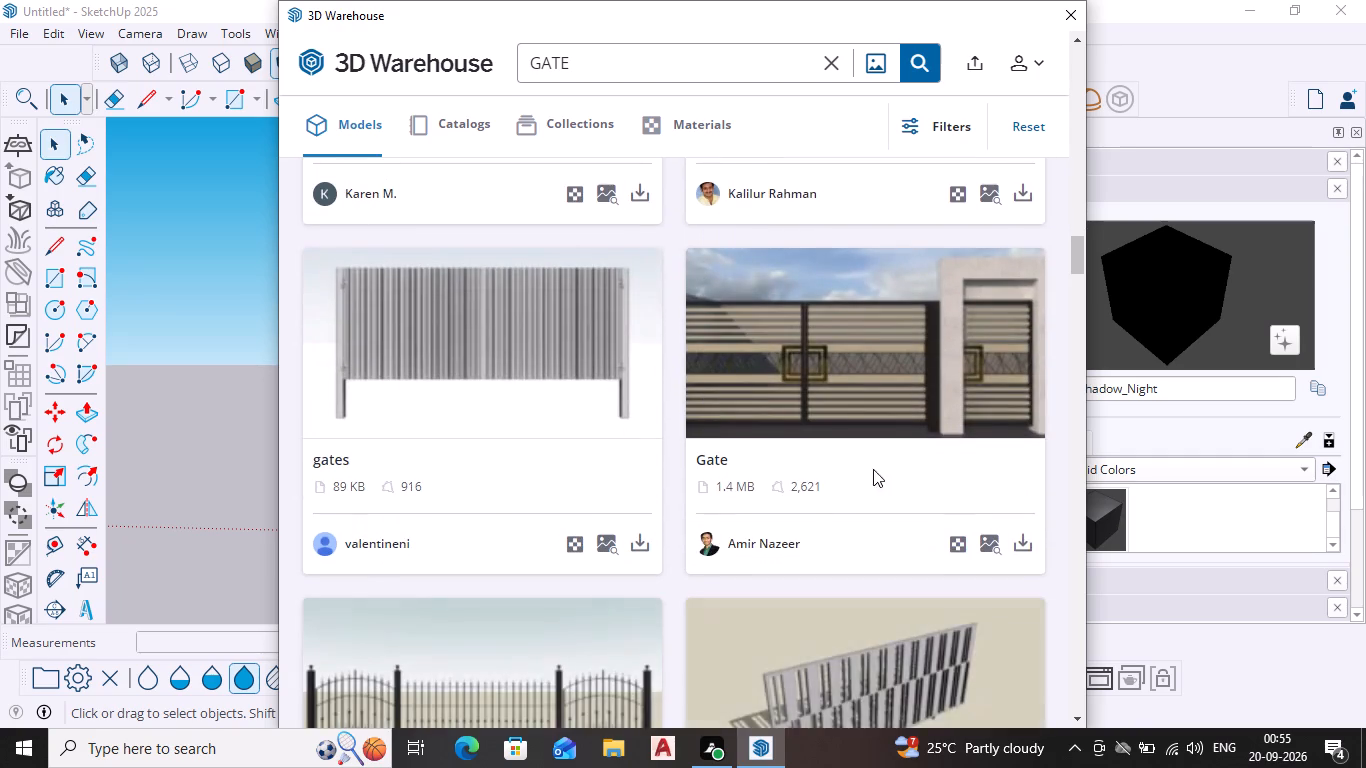
scroll(952, 482, "down", 3)
scroll(1146, 573, "down", 2)
scroll(870, 400, "down", 3)
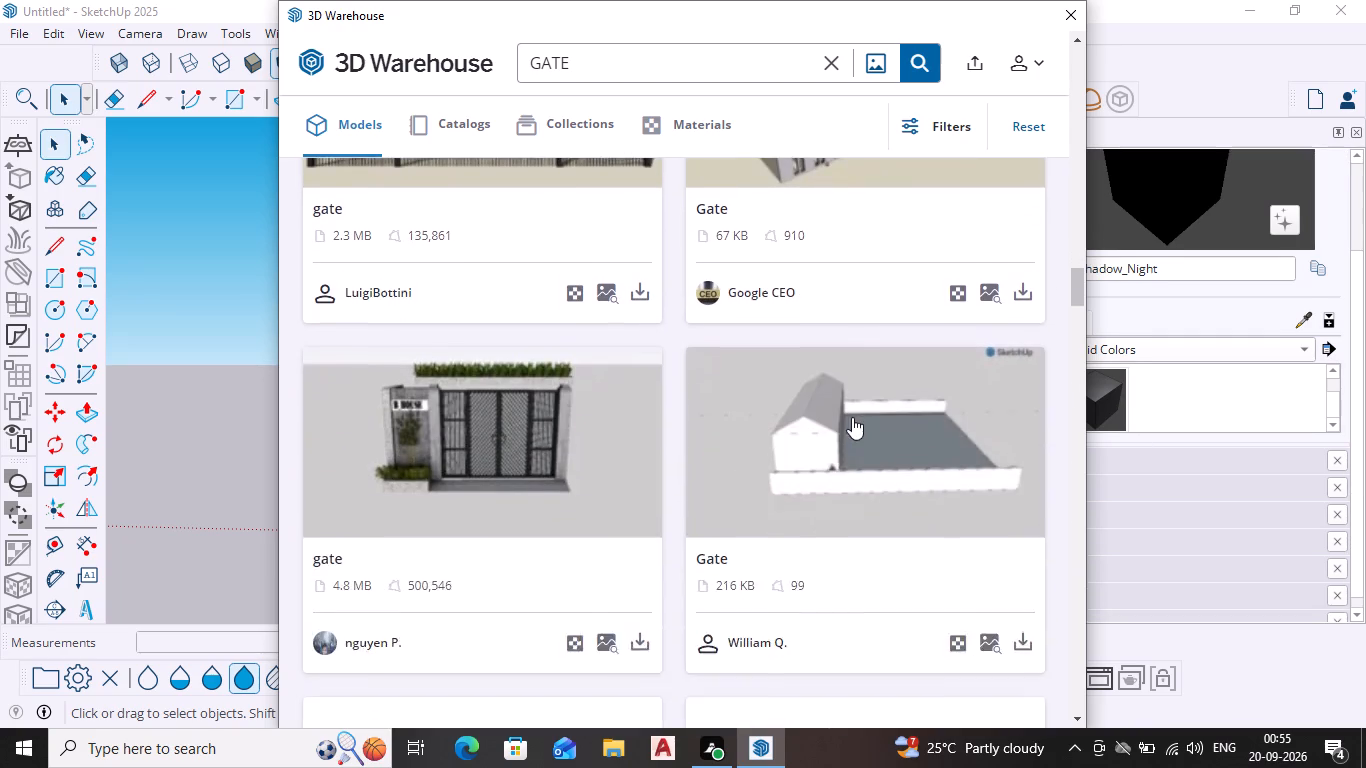
scroll(852, 417, "down", 12)
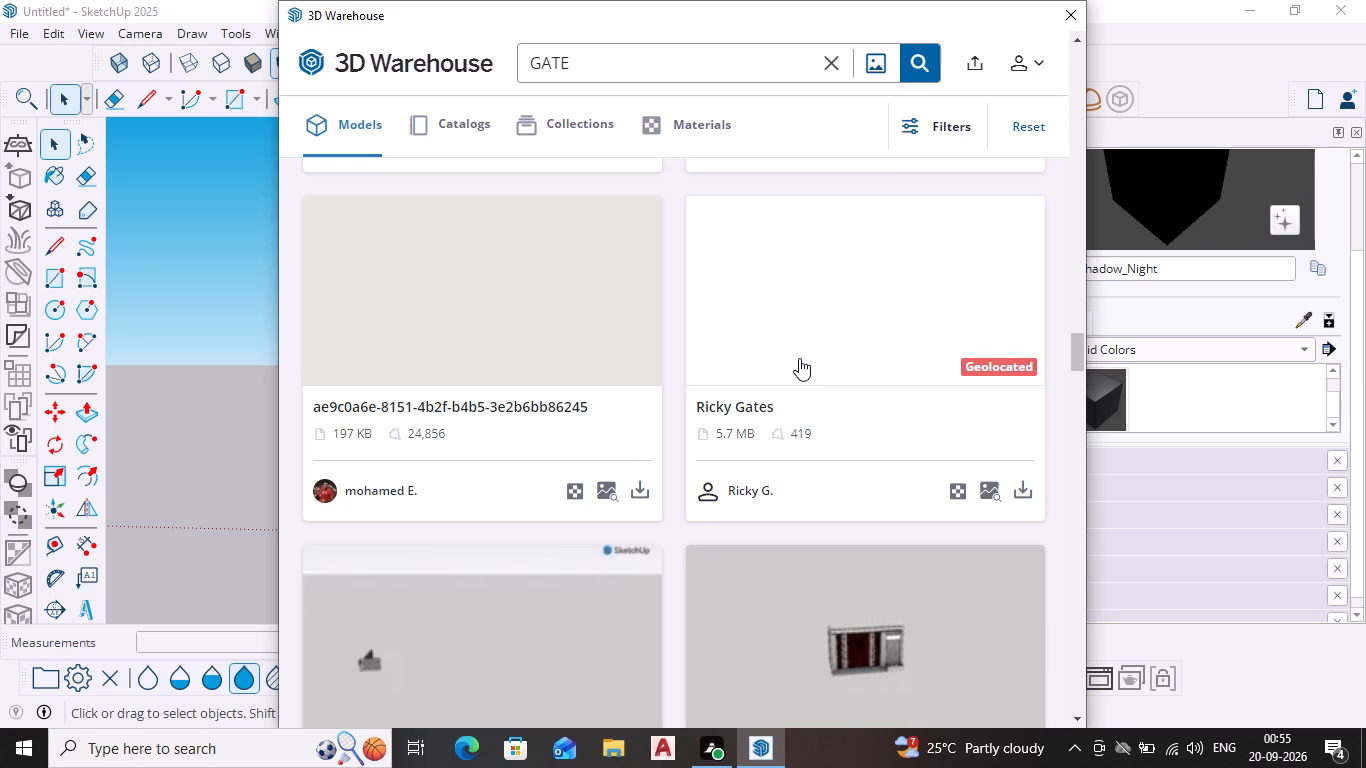
scroll(789, 366, "down", 3)
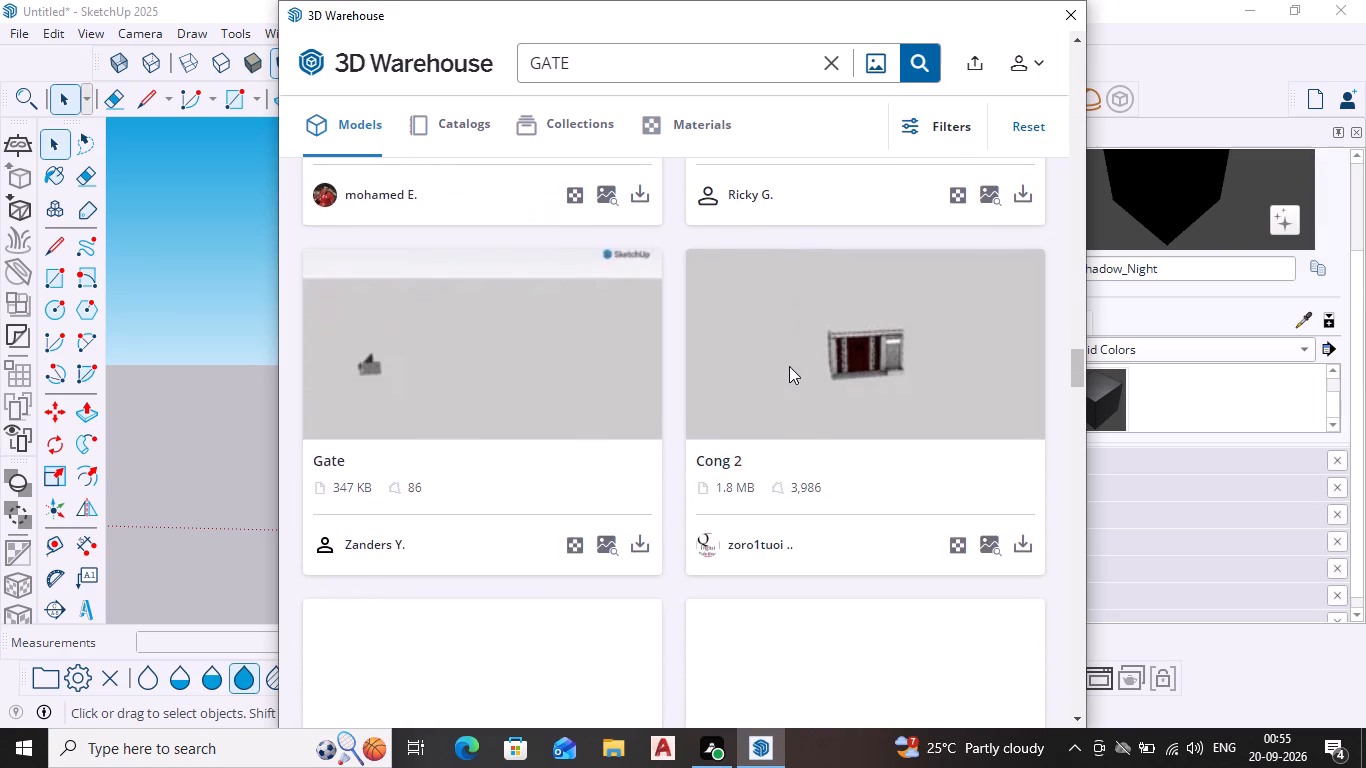
scroll(789, 366, "down", 6)
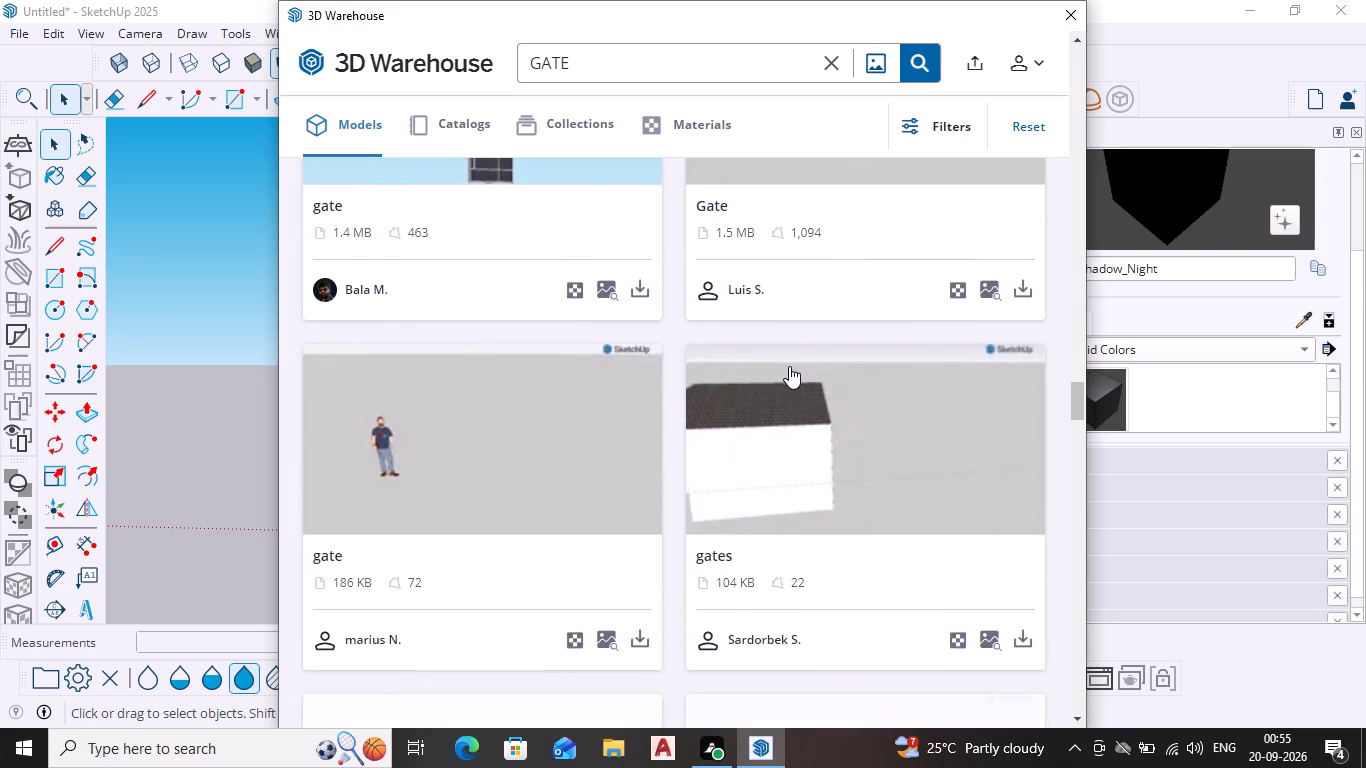
scroll(789, 366, "down", 9)
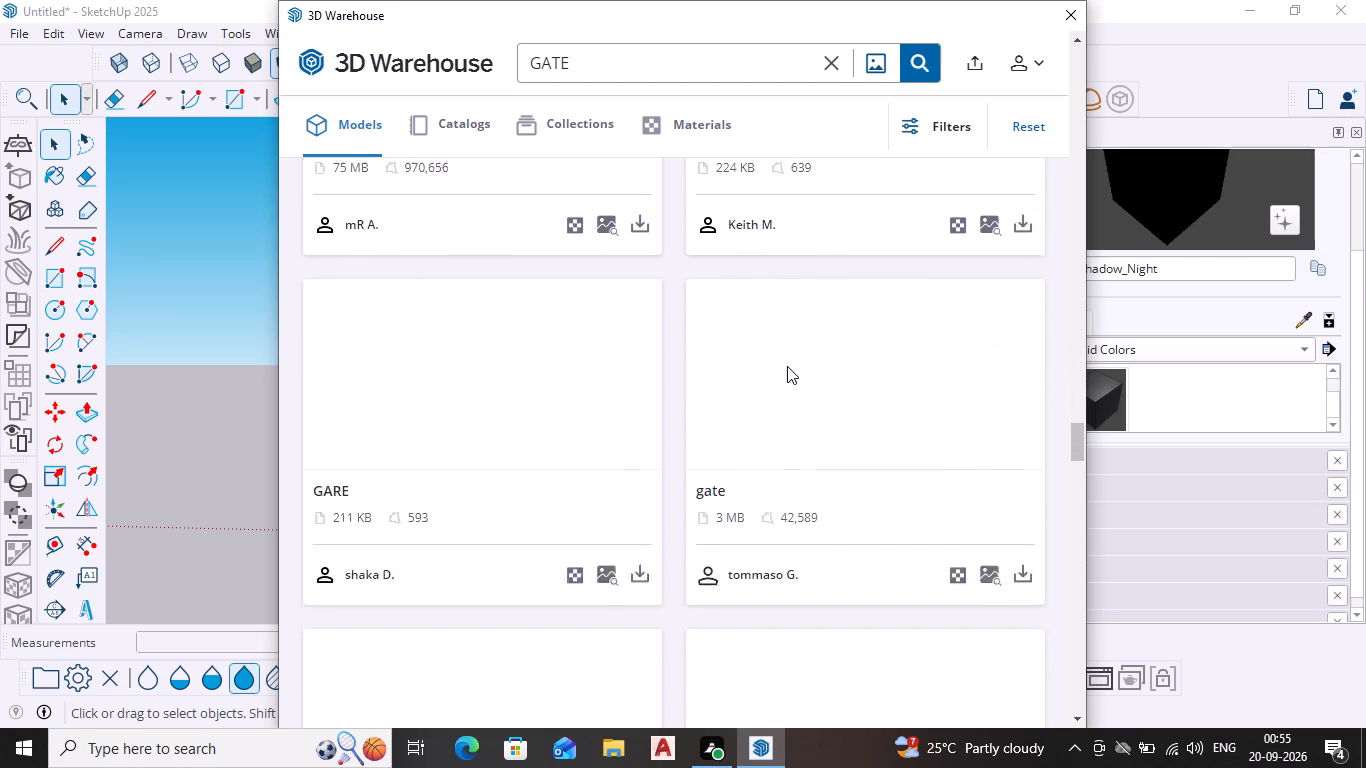
scroll(787, 366, "down", 2)
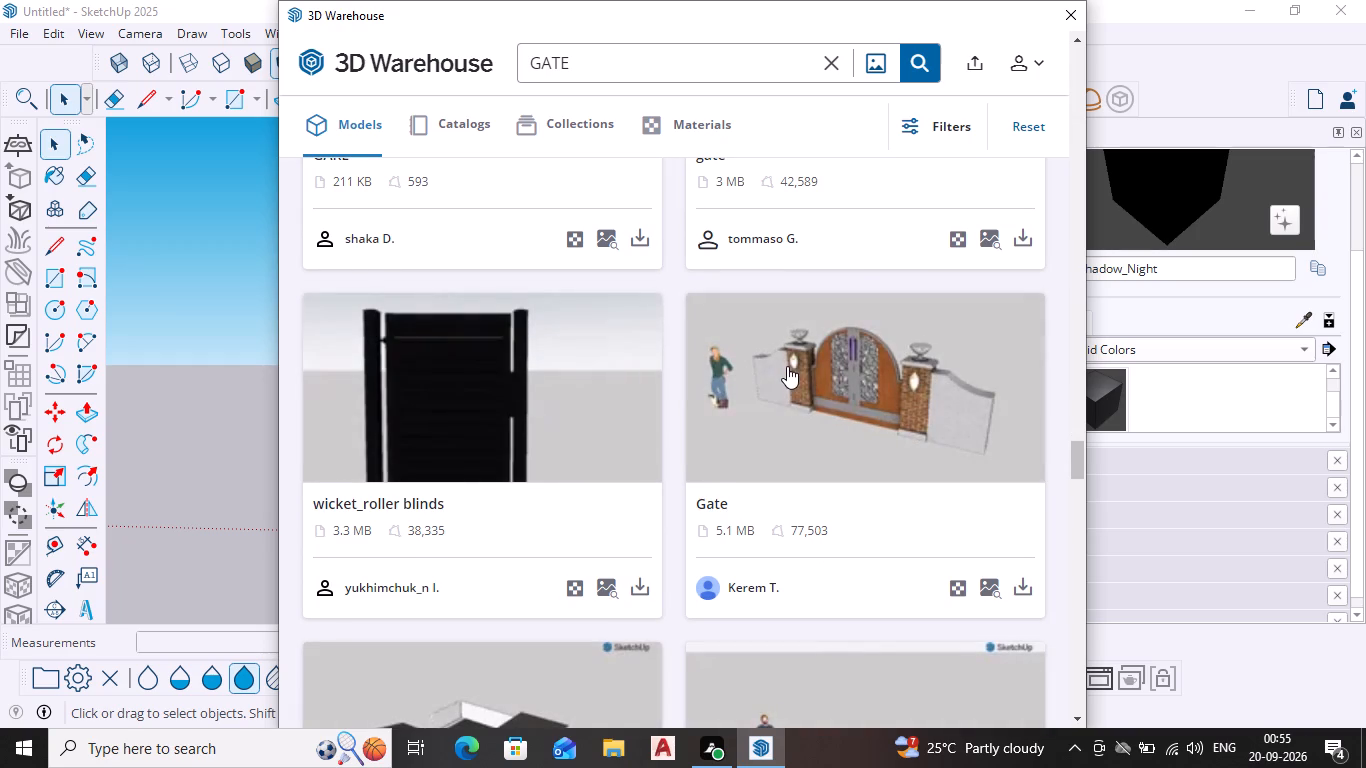
scroll(787, 366, "down", 10)
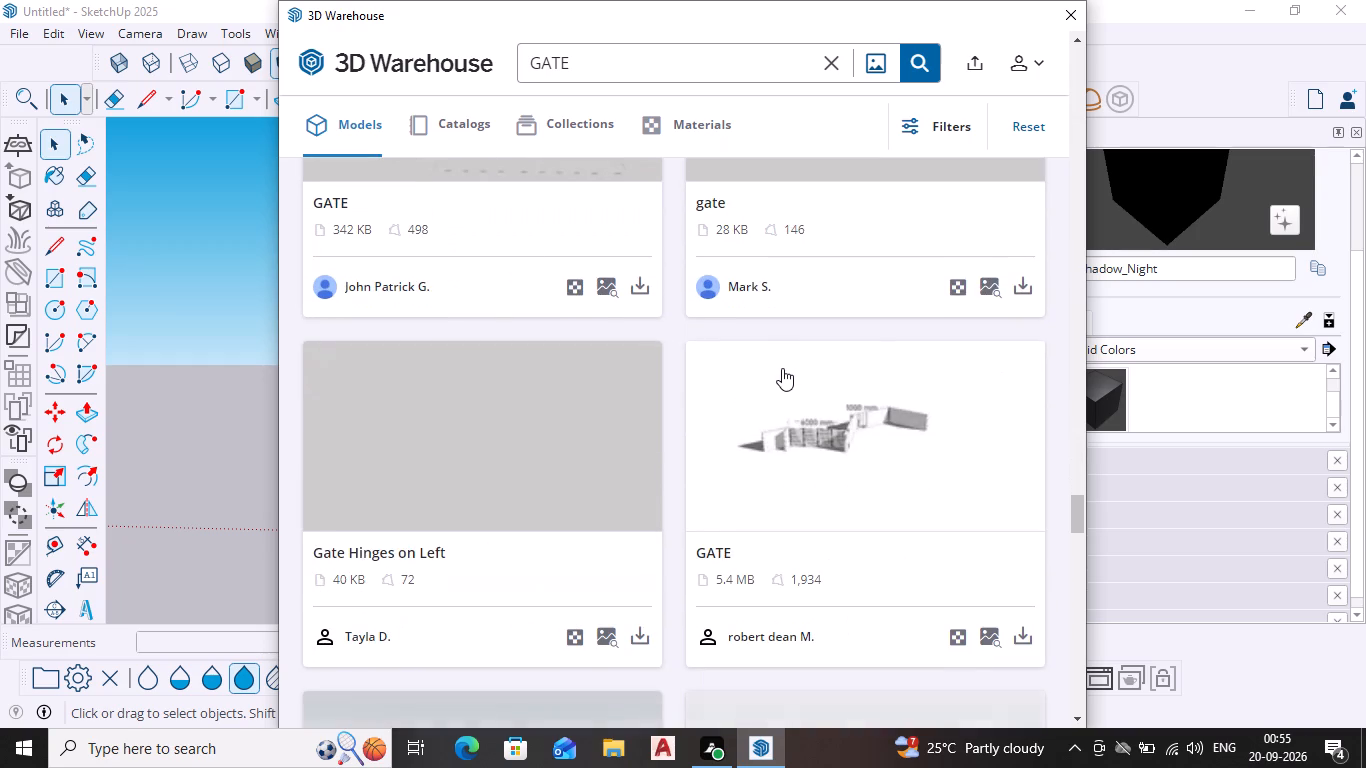
scroll(780, 369, "down", 7)
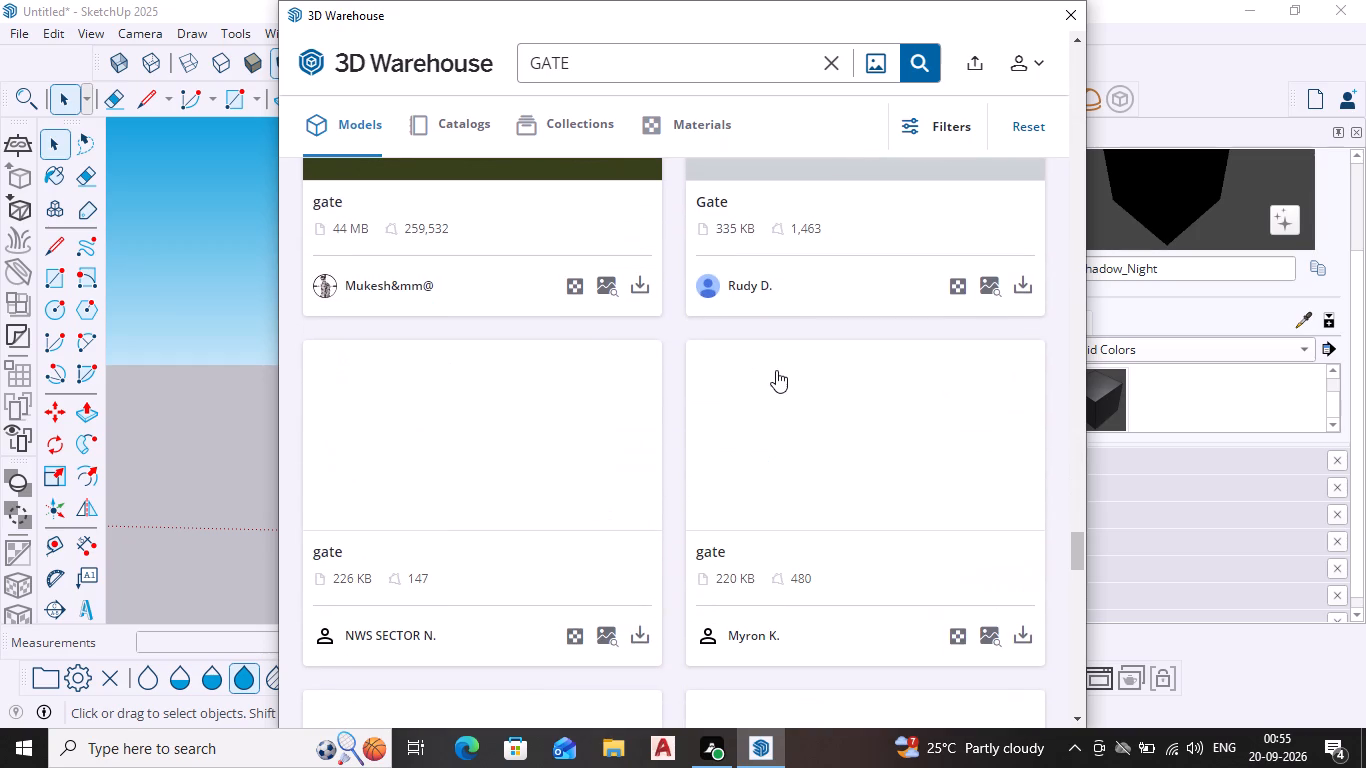
scroll(776, 370, "down", 4)
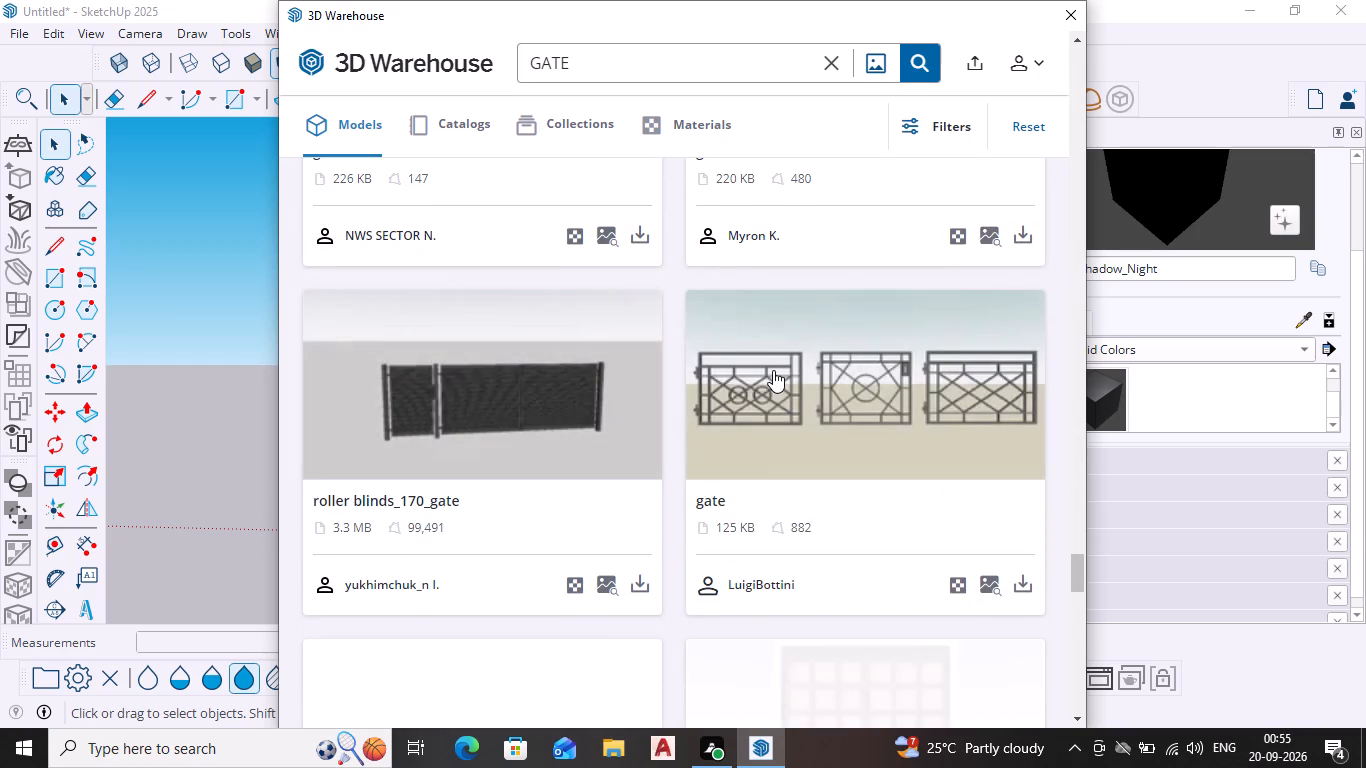
scroll(773, 370, "down", 2)
scroll(772, 370, "up", 6)
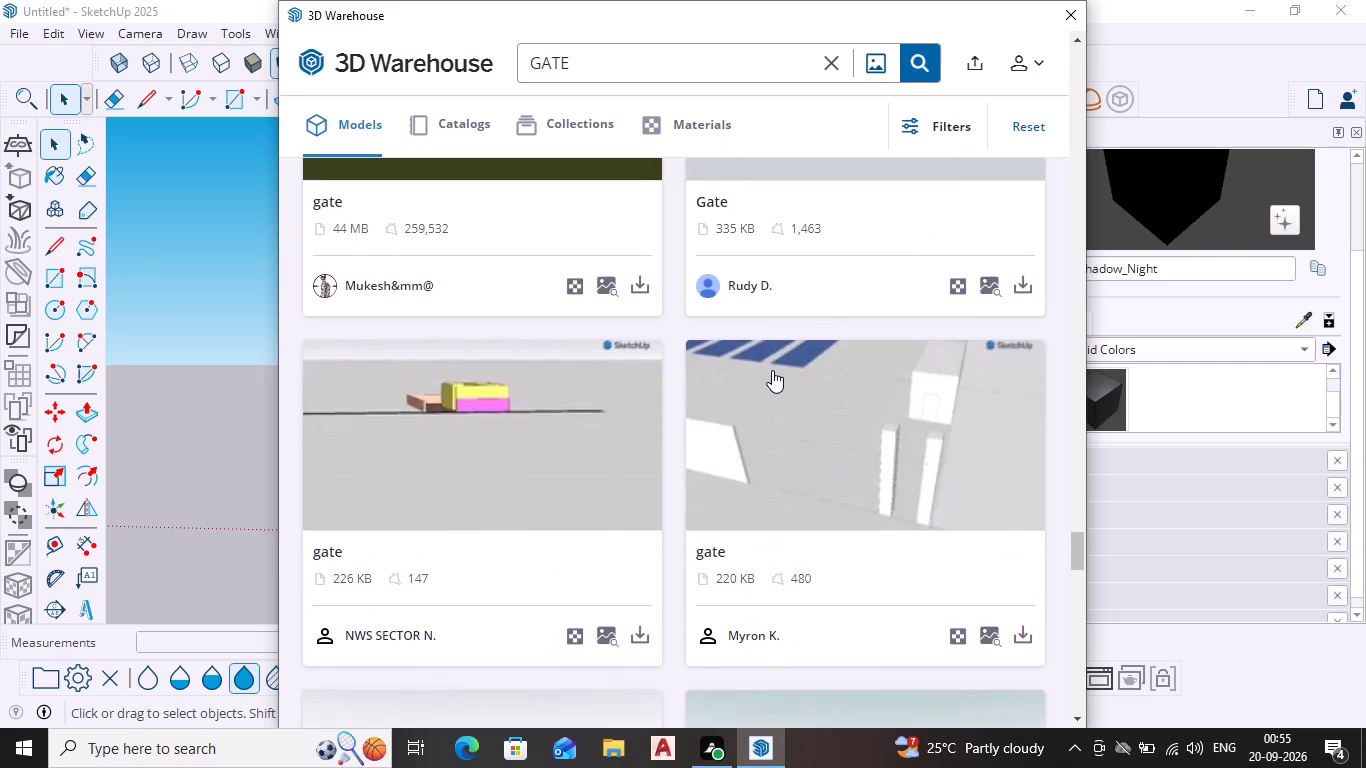
scroll(772, 370, "down", 9)
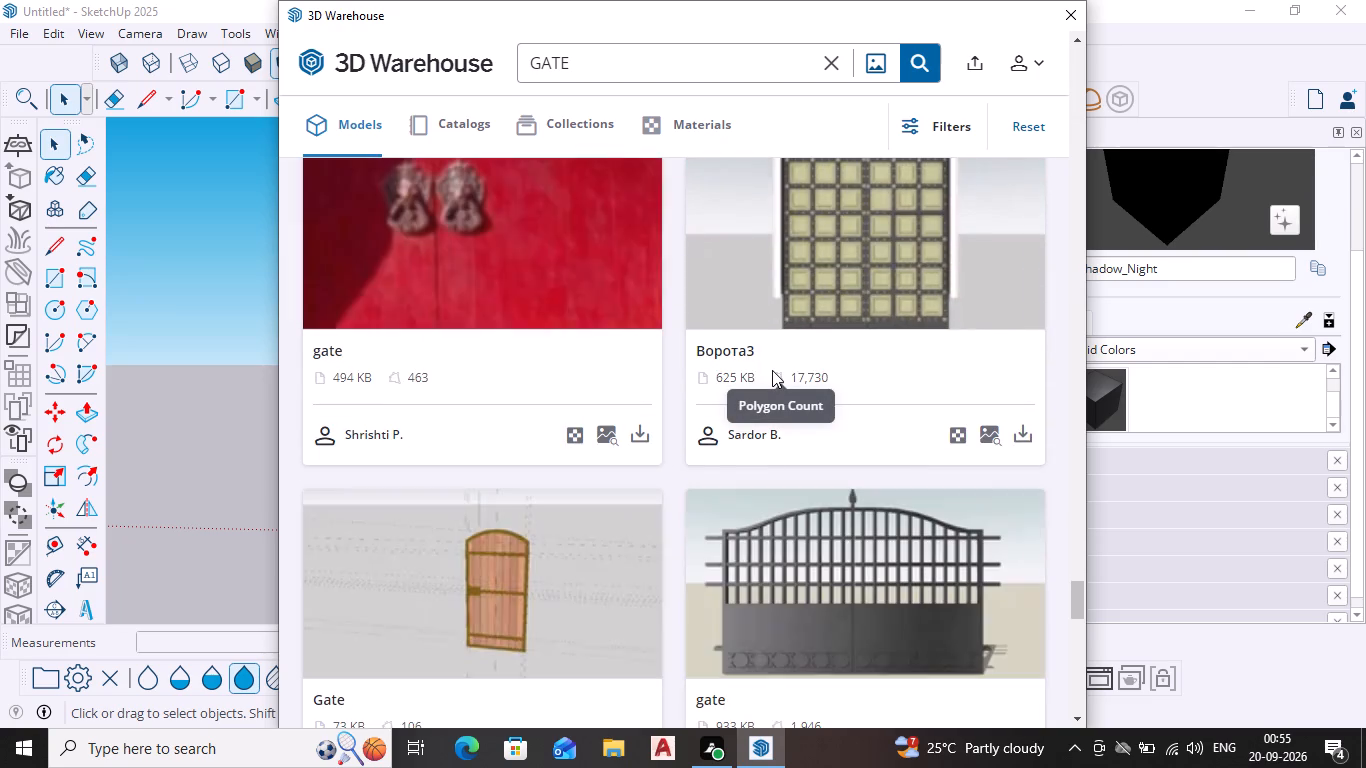
scroll(772, 370, "down", 7)
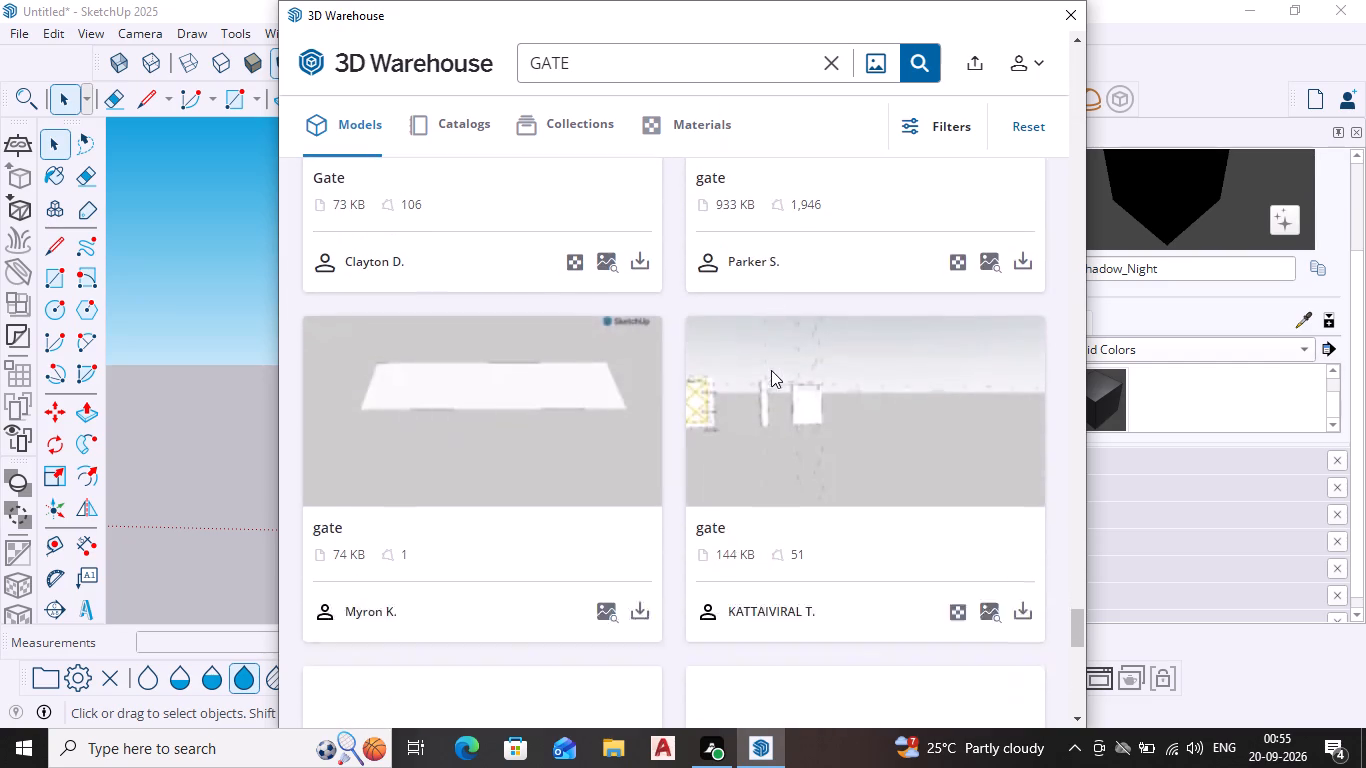
scroll(771, 370, "down", 2)
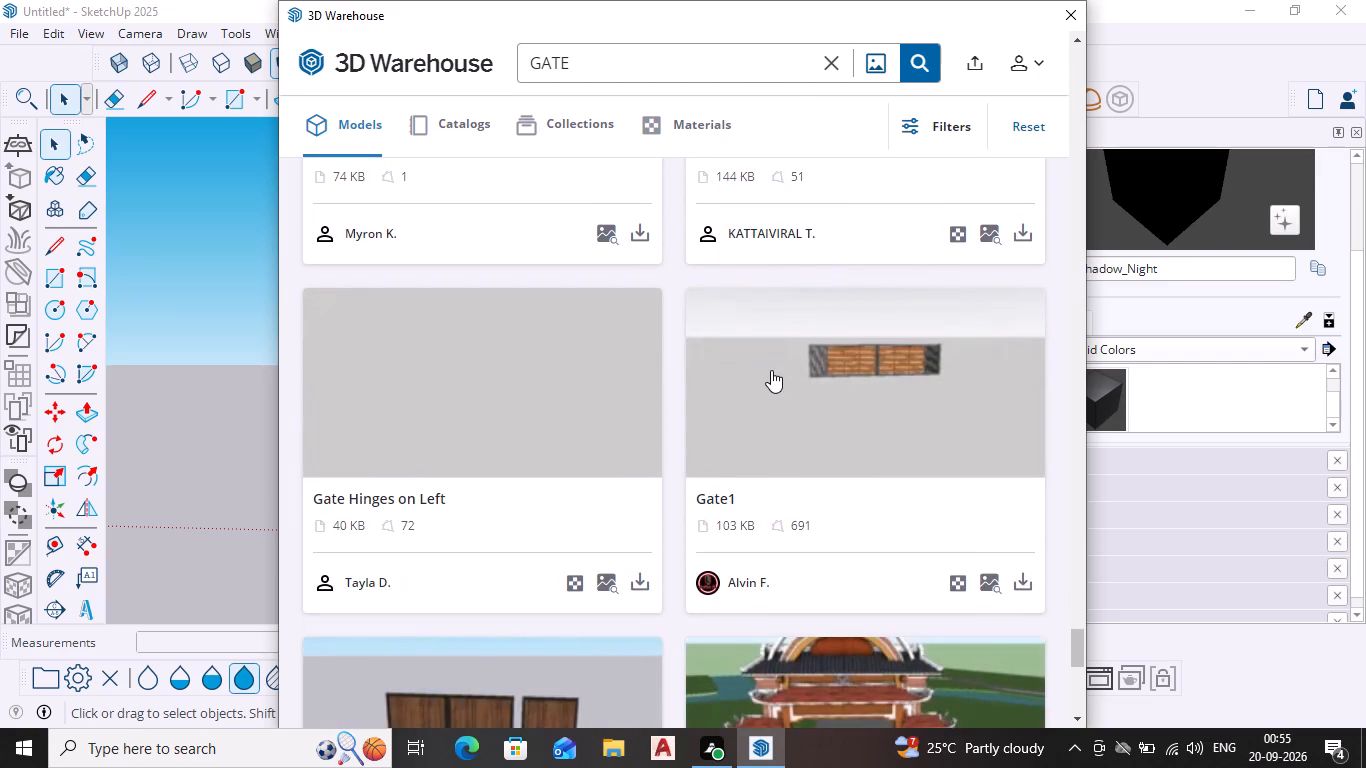
scroll(767, 374, "down", 6)
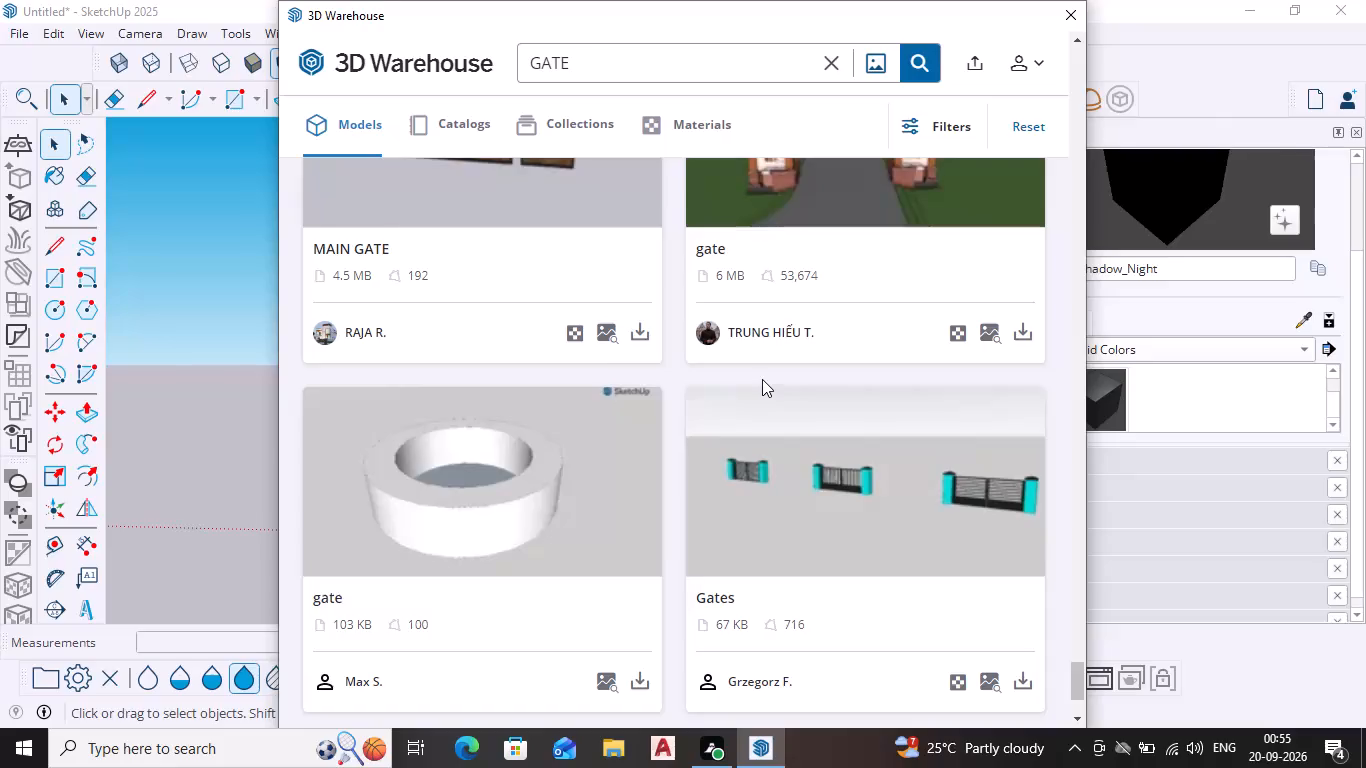
scroll(762, 379, "down", 6)
Browse back through the 3D Warehouse GATE results, comparing gate designs for one that suits the house.
scroll(762, 379, "up", 6)
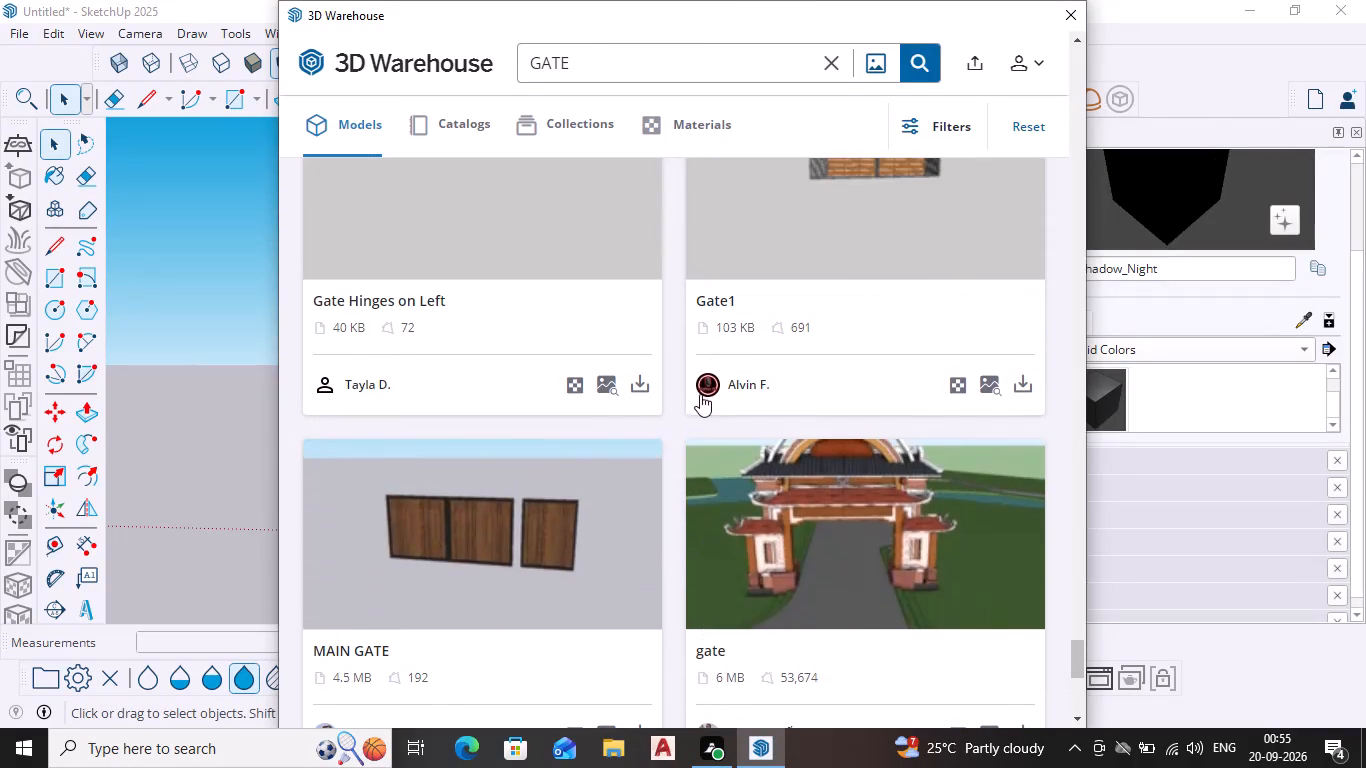
scroll(802, 444, "up", 8)
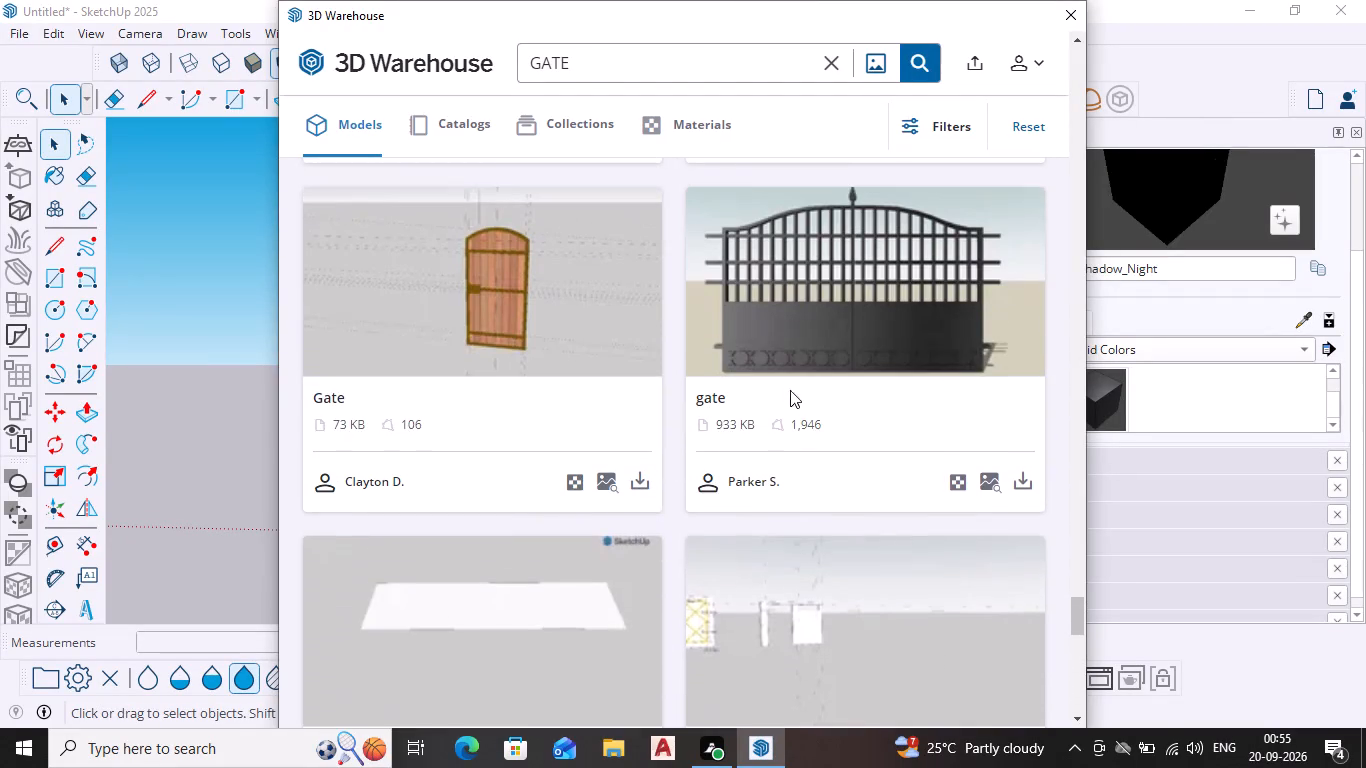
scroll(1178, 310, "up", 3)
scroll(724, 256, "up", 17)
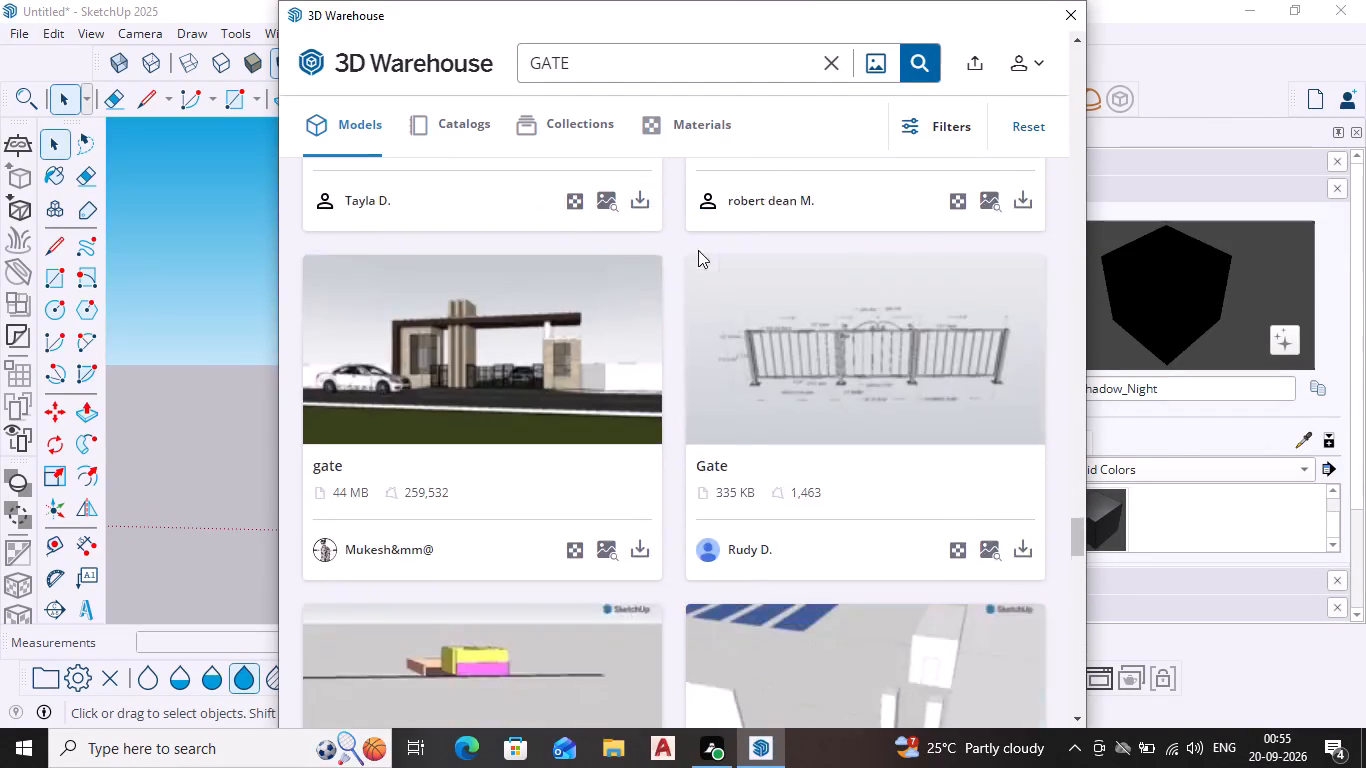
scroll(698, 250, "up", 20)
scroll(698, 250, "up", 1)
scroll(559, 189, "down", 2)
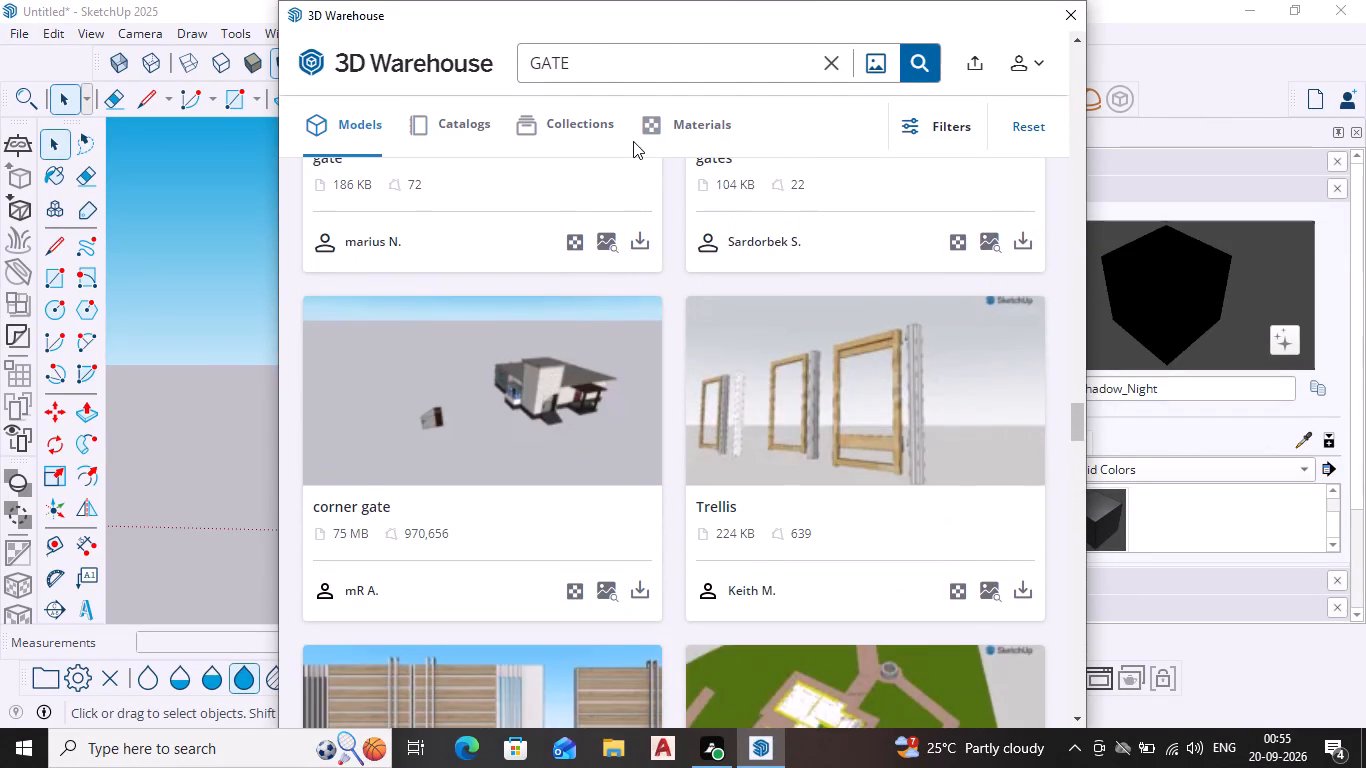
scroll(649, 135, "down", 2)
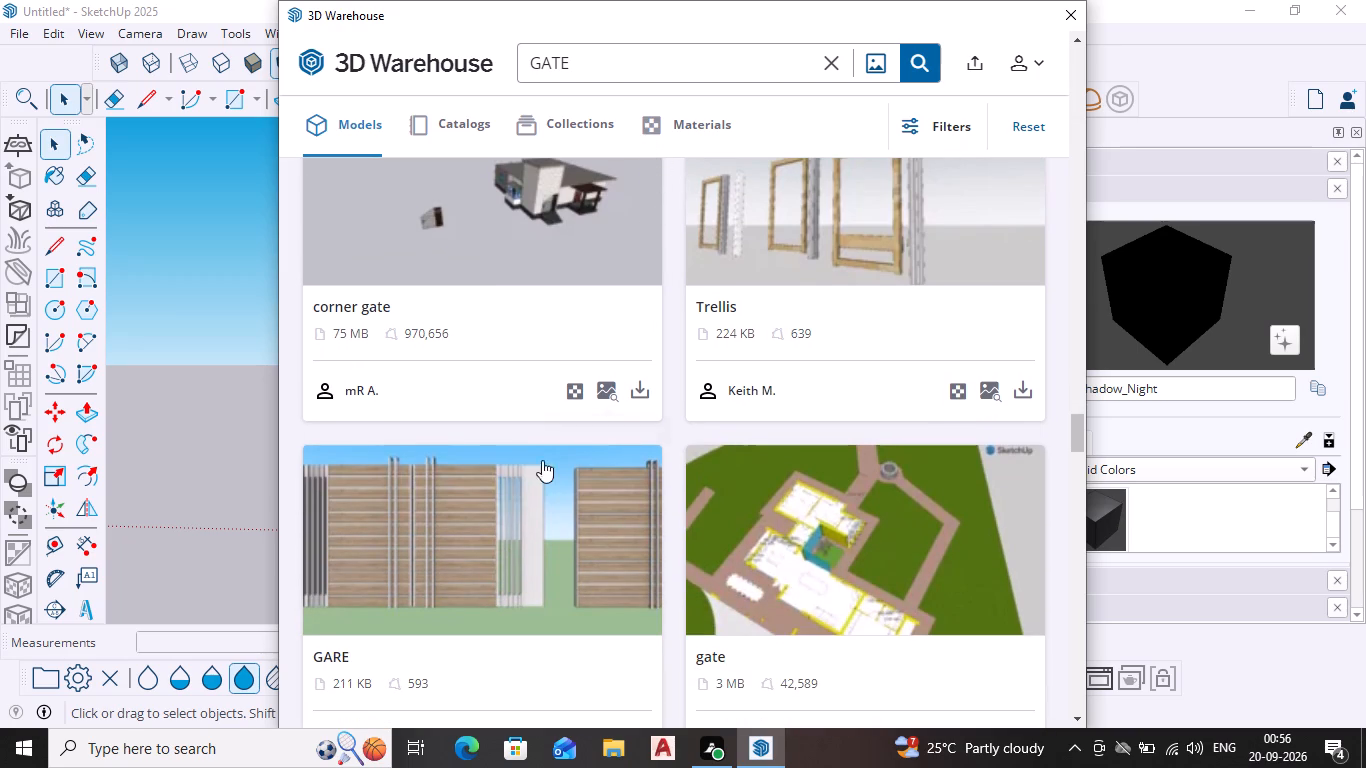
scroll(640, 290, "up", 10)
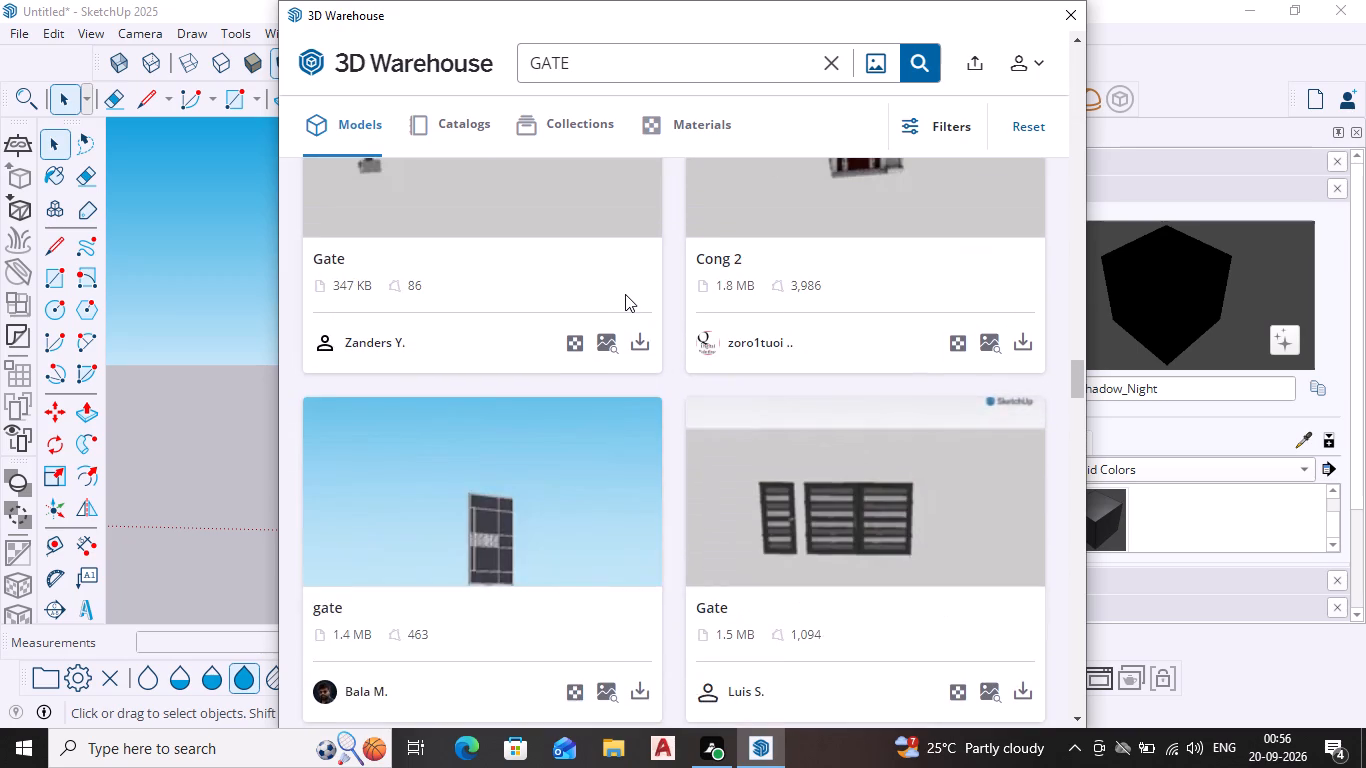
scroll(616, 325, "up", 6)
scroll(622, 311, "down", 3)
scroll(622, 307, "up", 3)
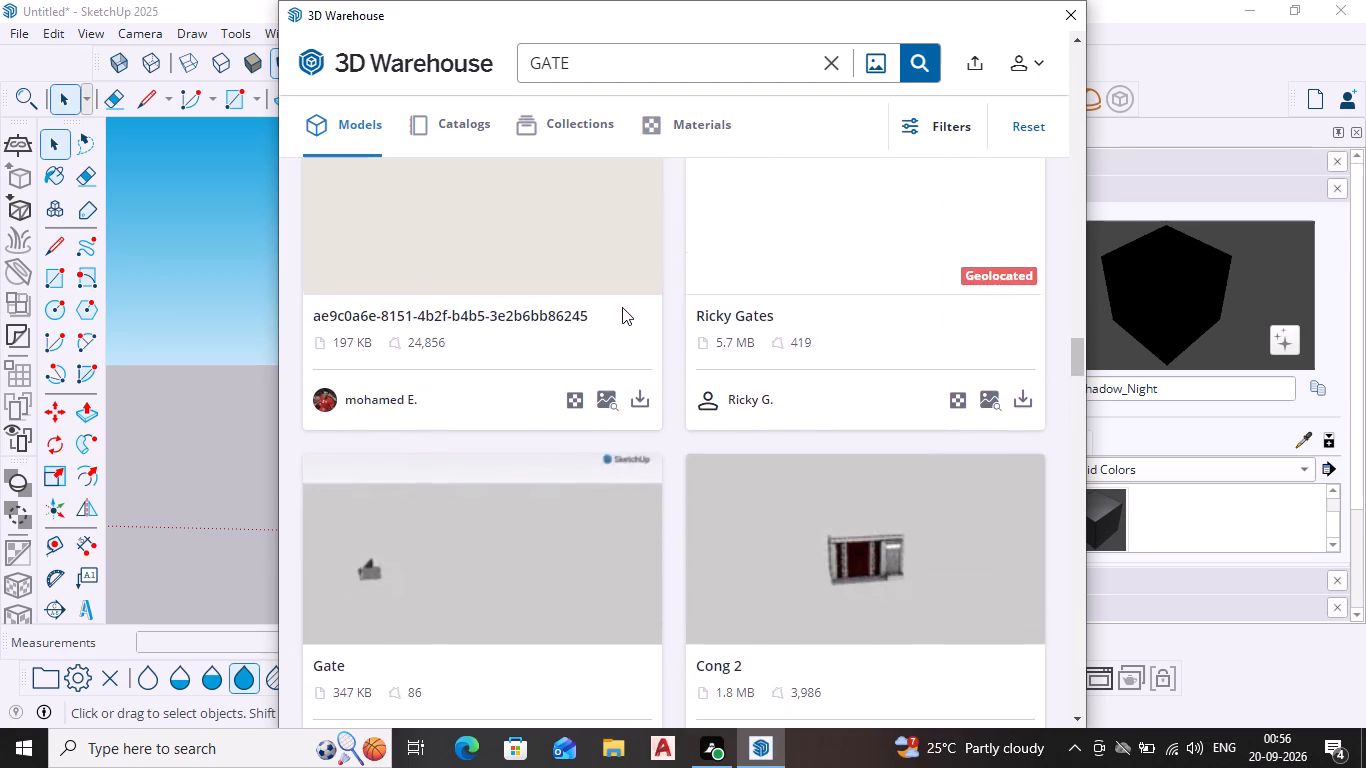
scroll(622, 307, "up", 11)
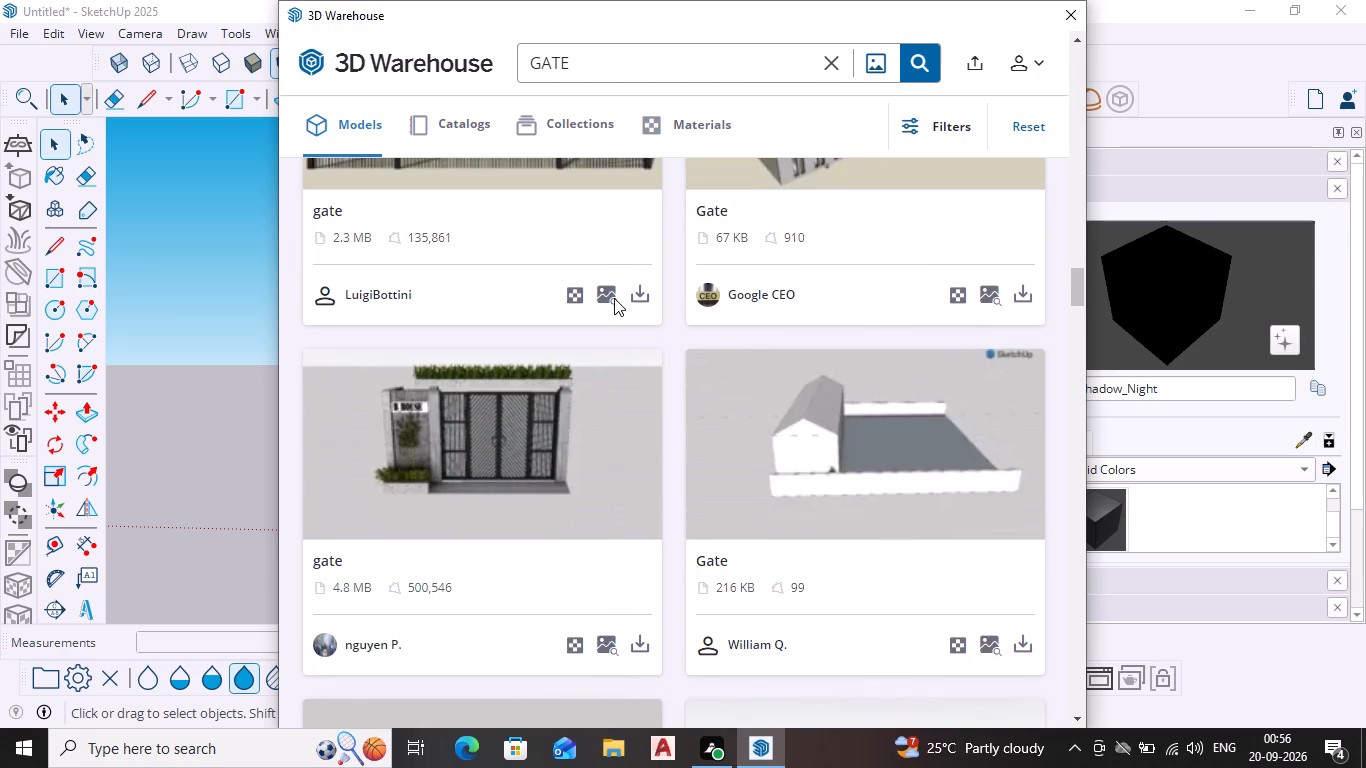
scroll(614, 298, "up", 3)
scroll(614, 298, "down", 1)
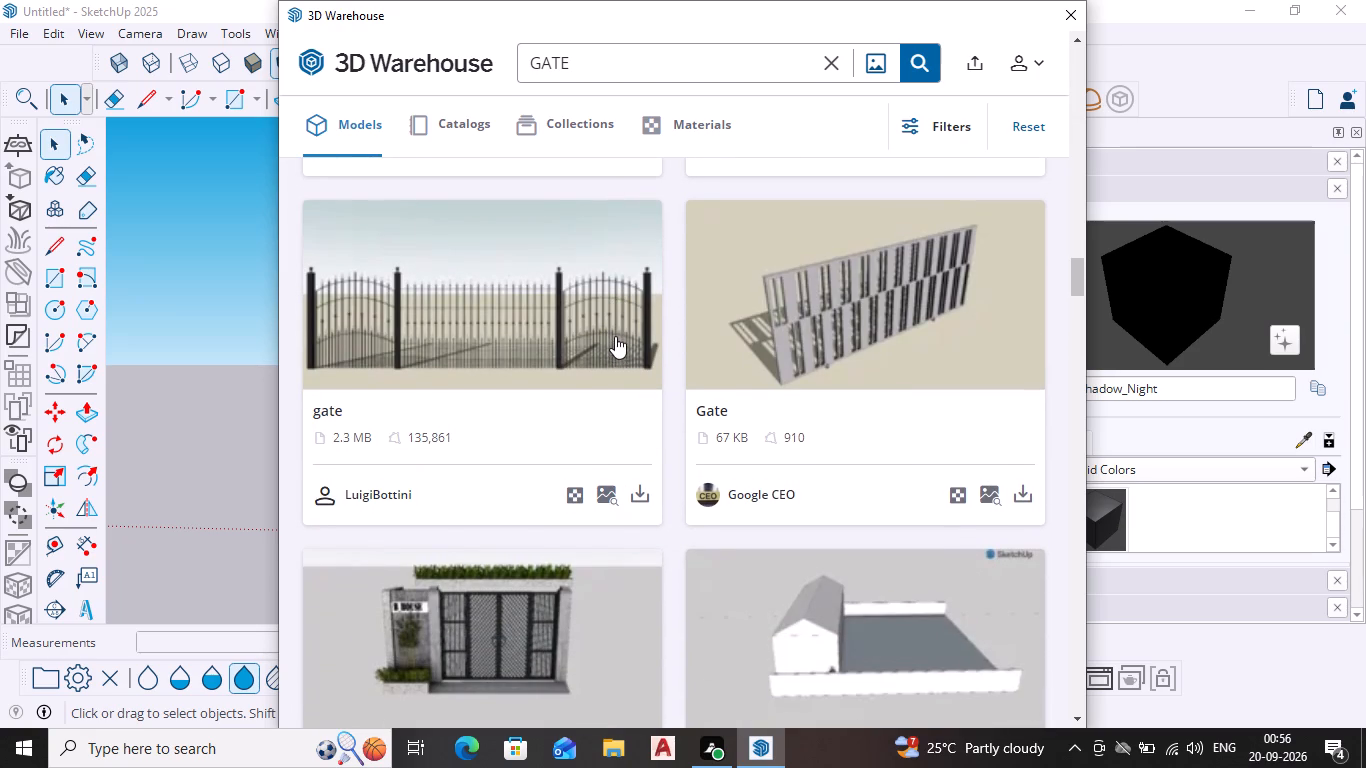
scroll(605, 442, "up", 4)
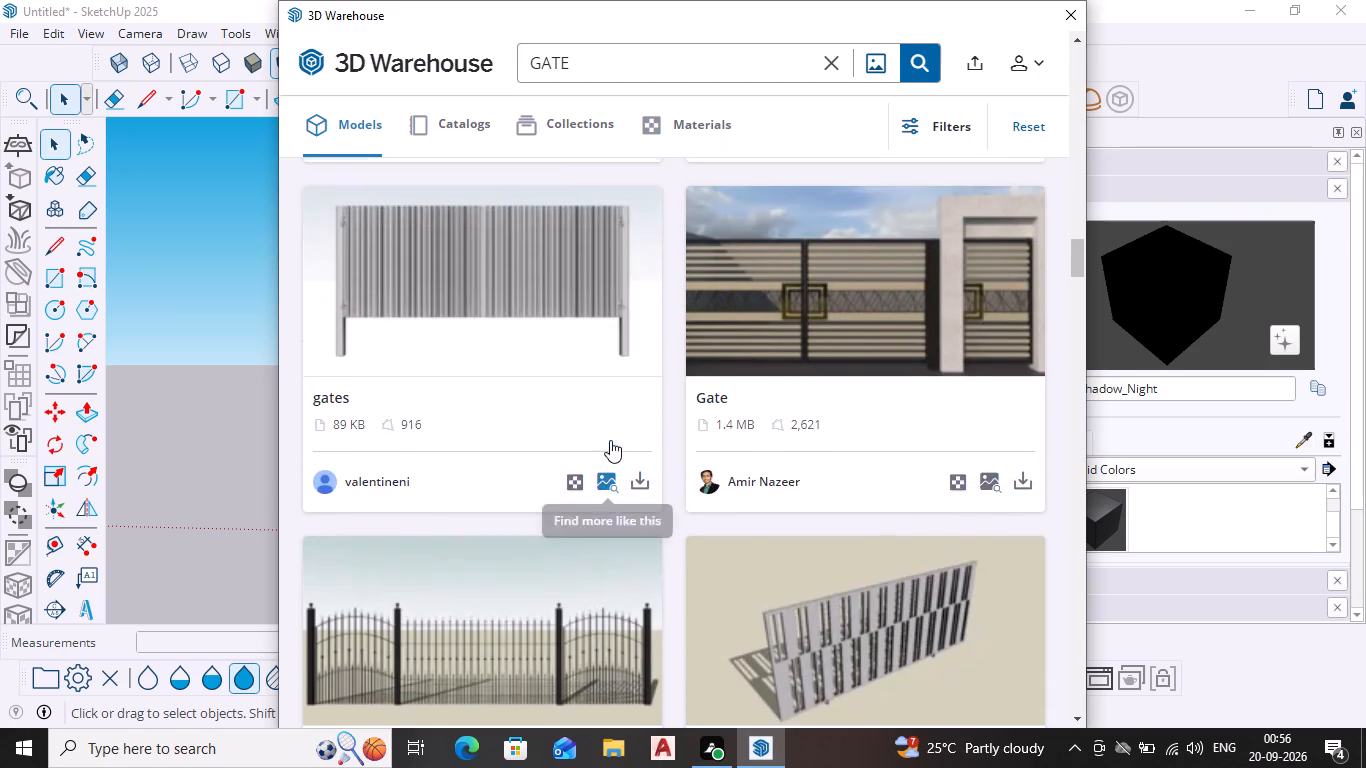
scroll(610, 440, "up", 1)
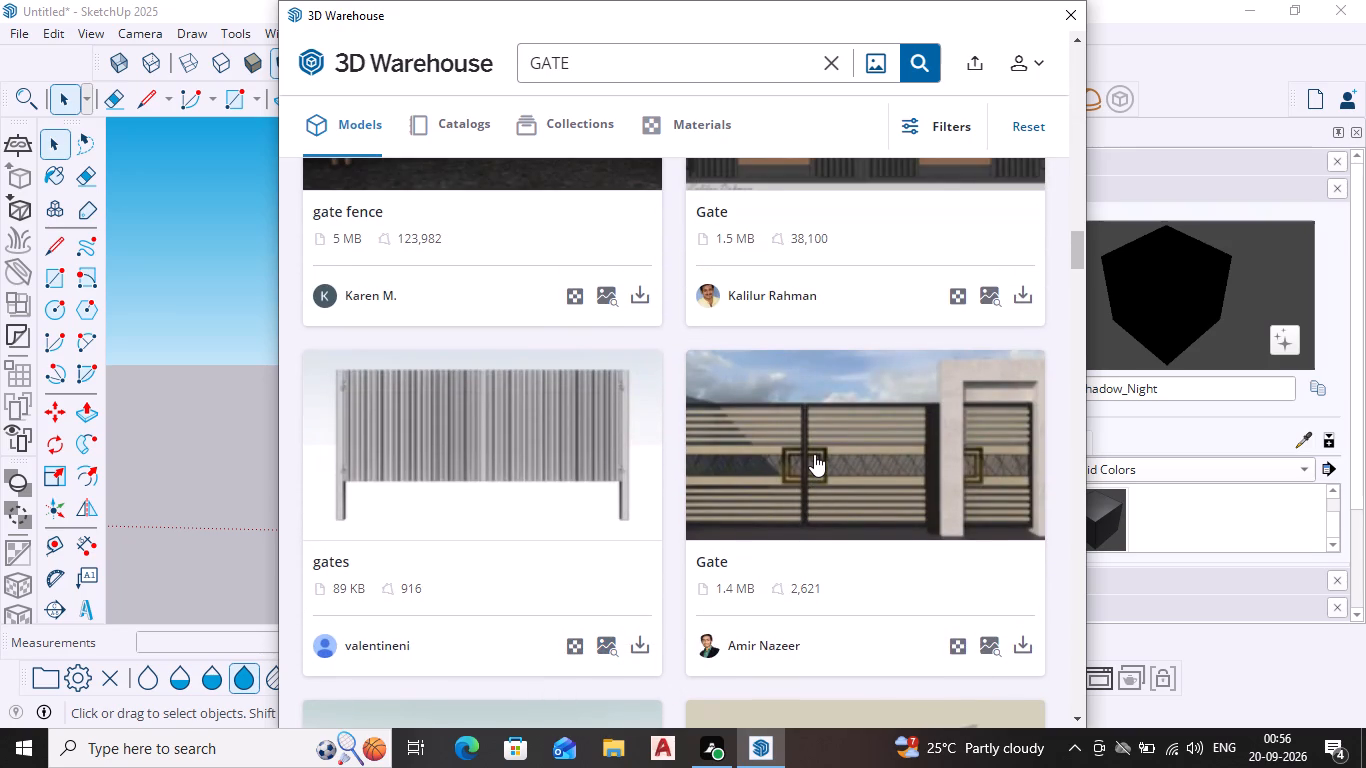
scroll(814, 454, "up", 3)
scroll(646, 420, "up", 4)
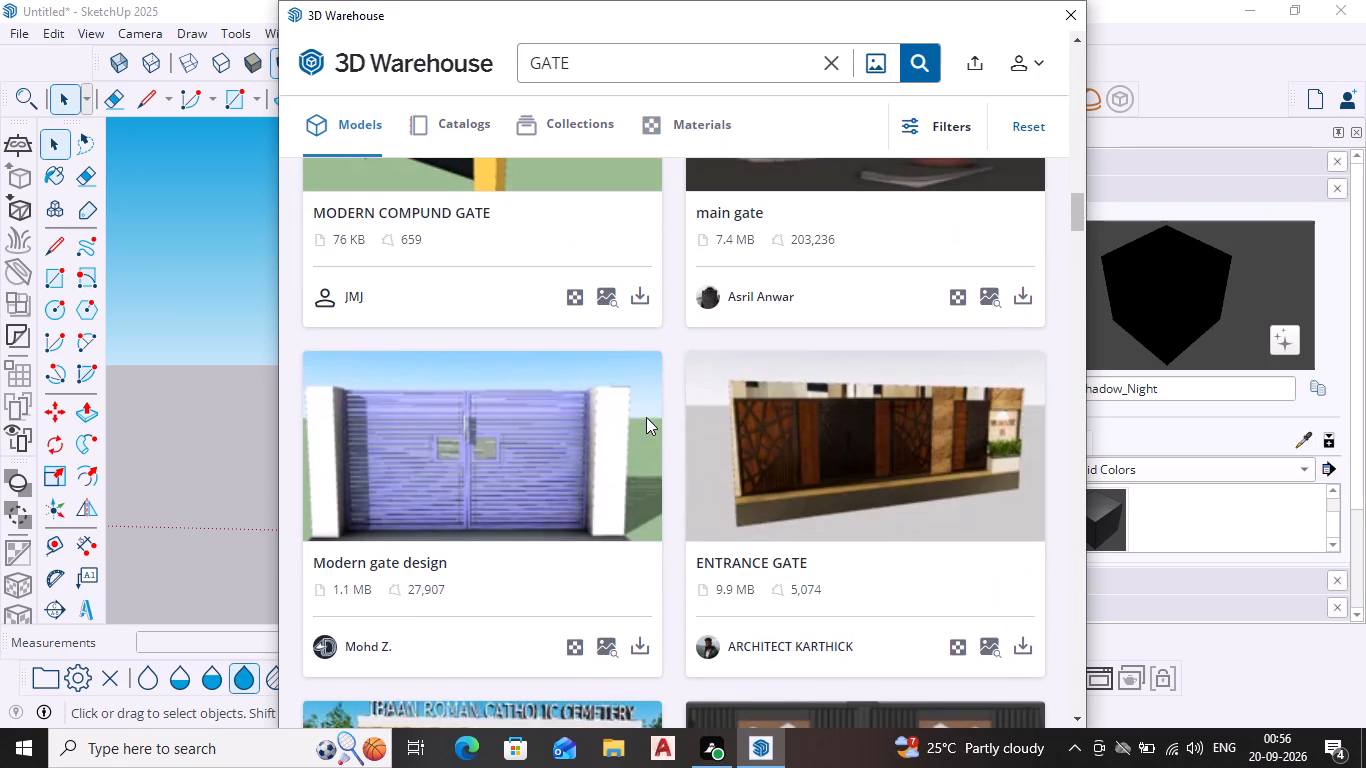
scroll(720, 376, "up", 3)
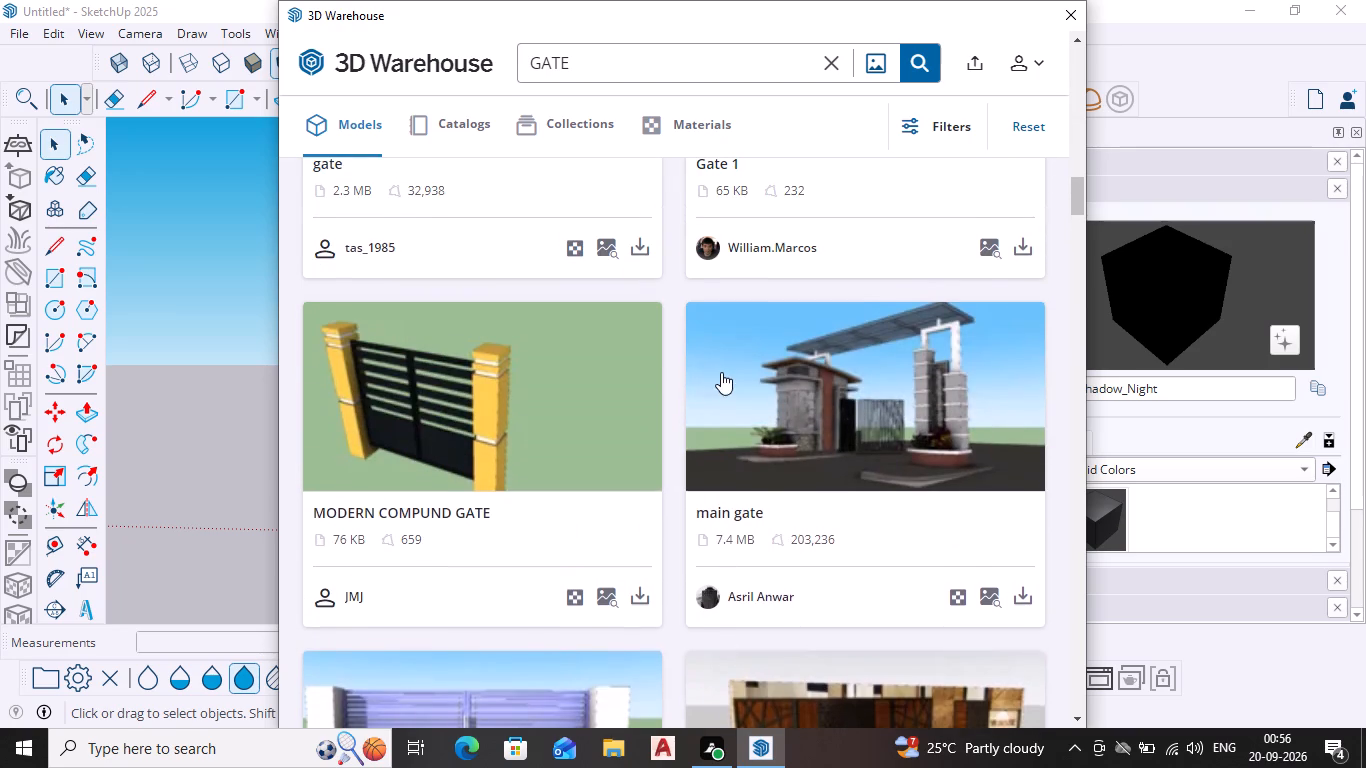
scroll(721, 372, "up", 14)
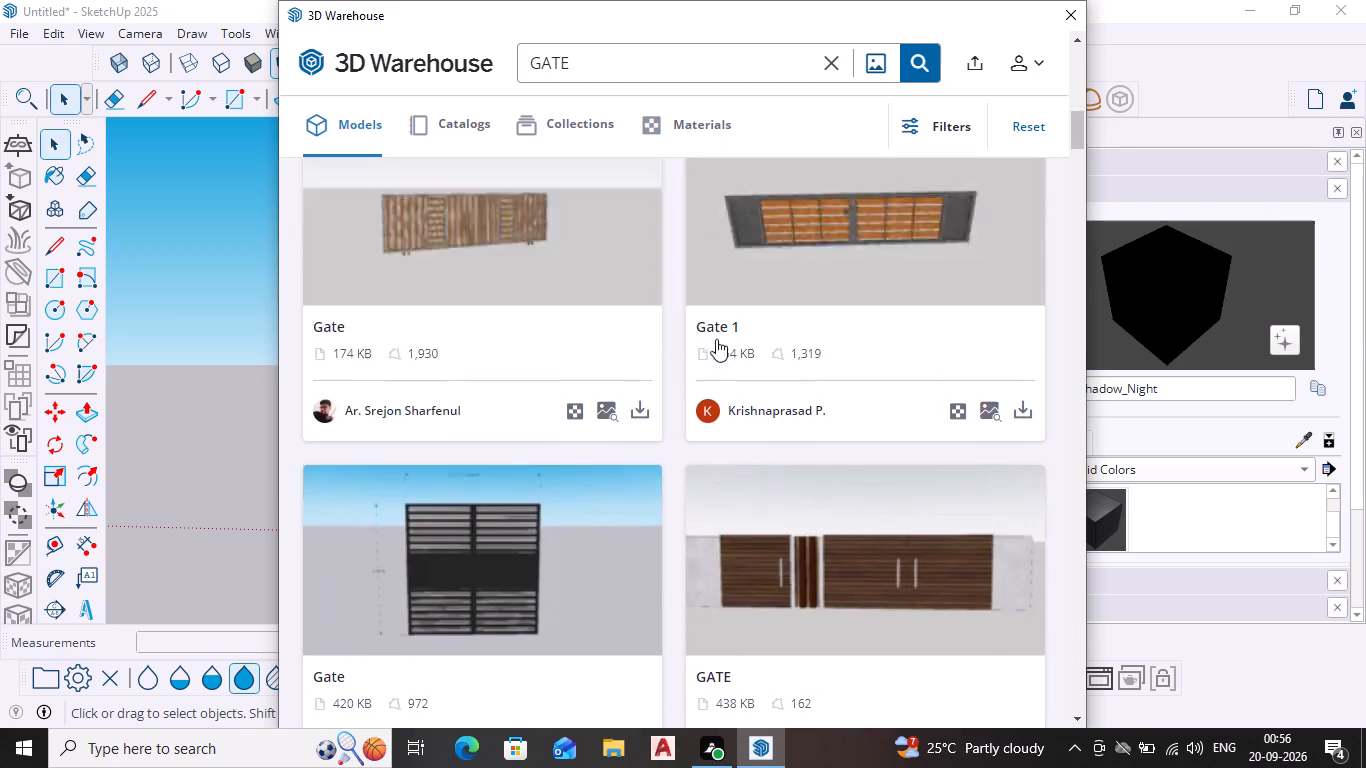
scroll(503, 398, "up", 5)
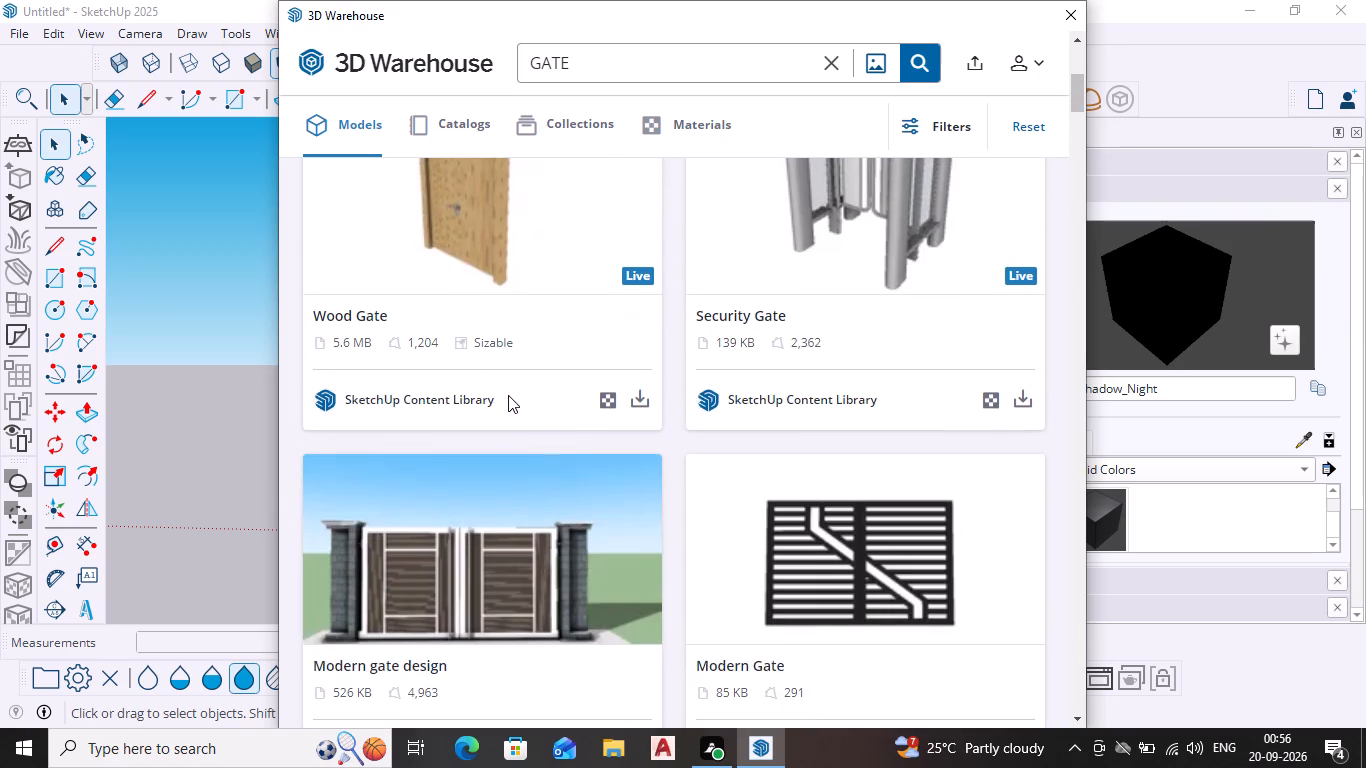
scroll(474, 564, "up", 4)
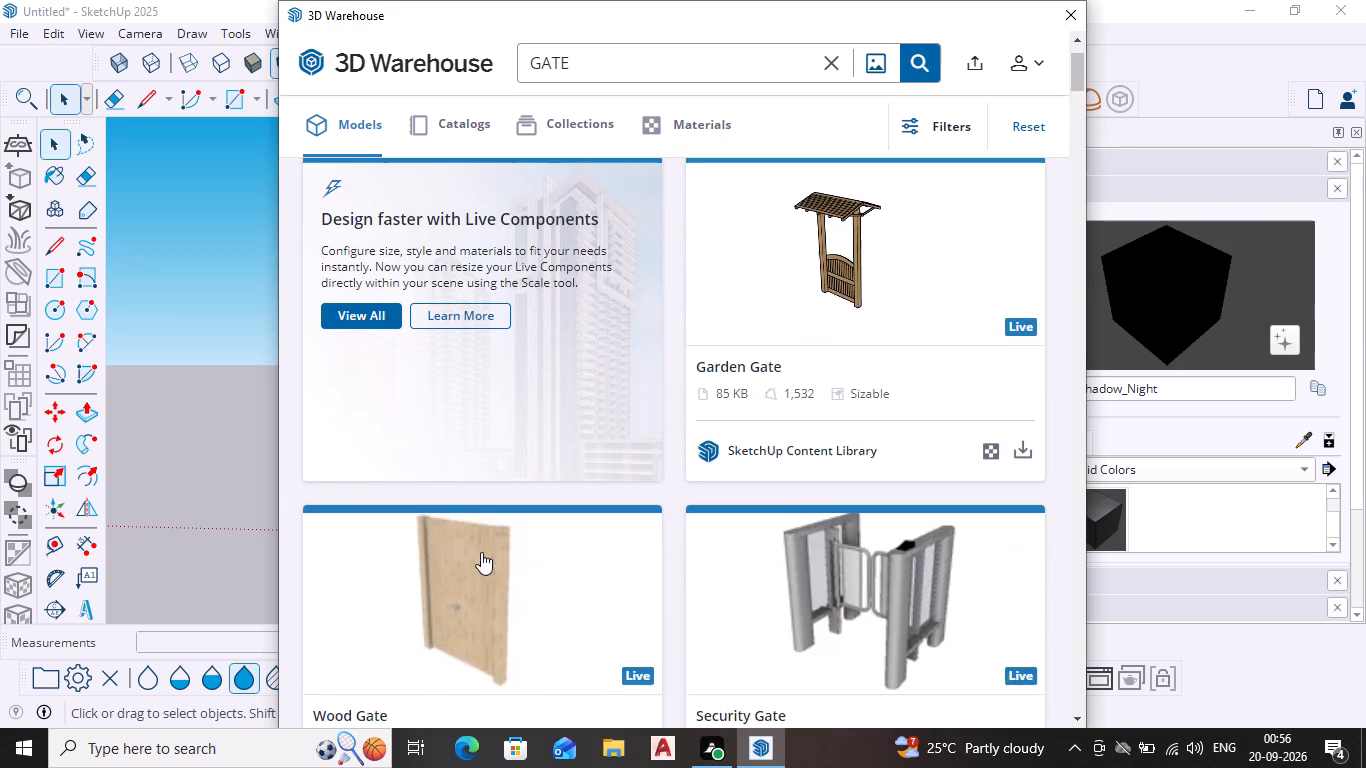
scroll(494, 530, "down", 4)
scroll(506, 510, "up", 3)
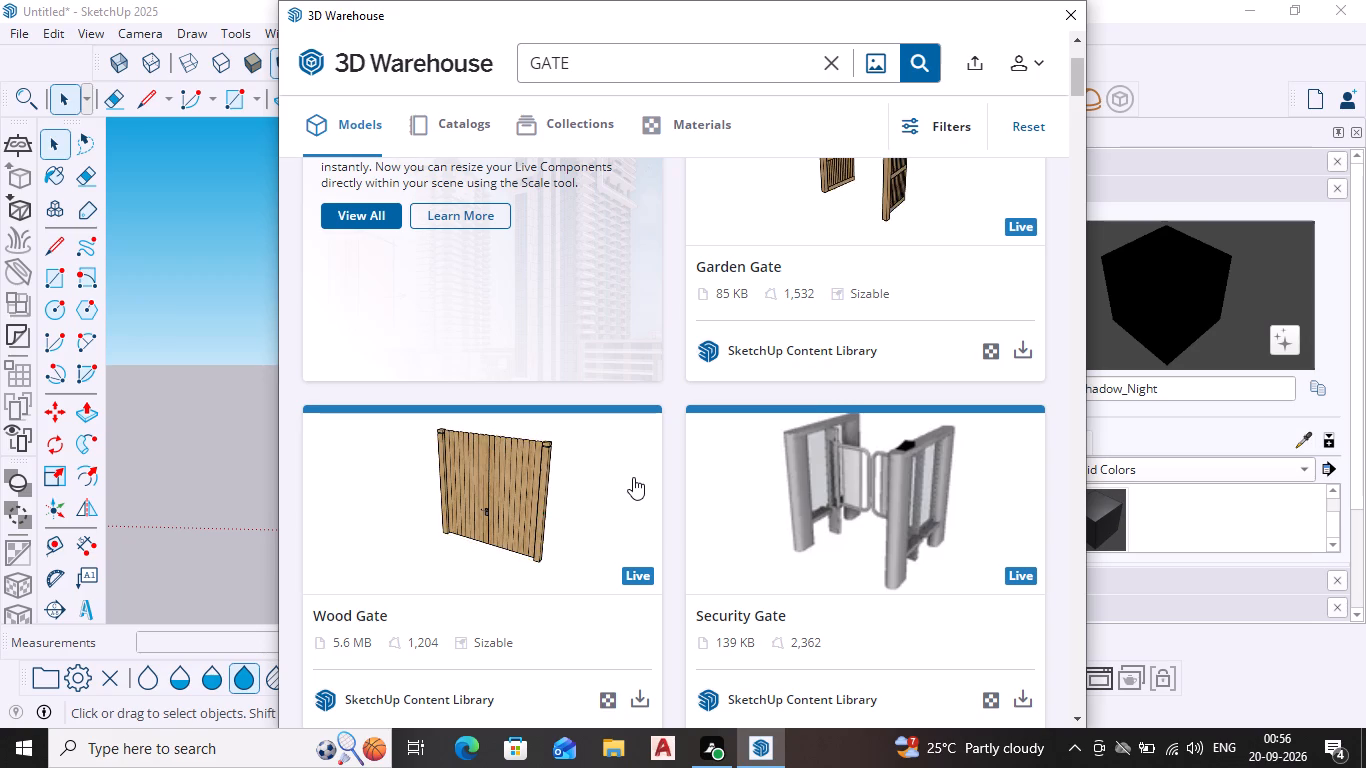
scroll(673, 465, "up", 3)
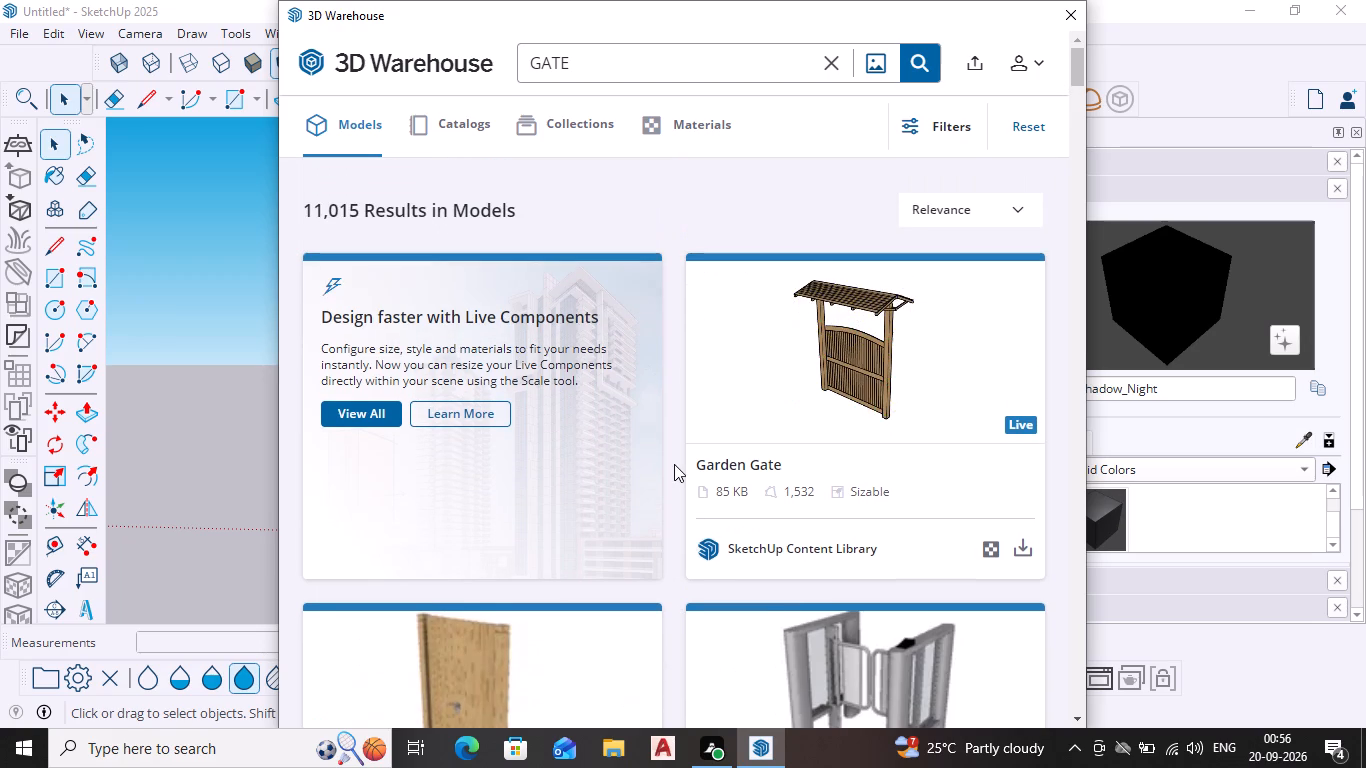
Load the Modern gate design with dark stone pillars and wood-panelled double leaves directly into the model.
scroll(674, 464, "down", 6)
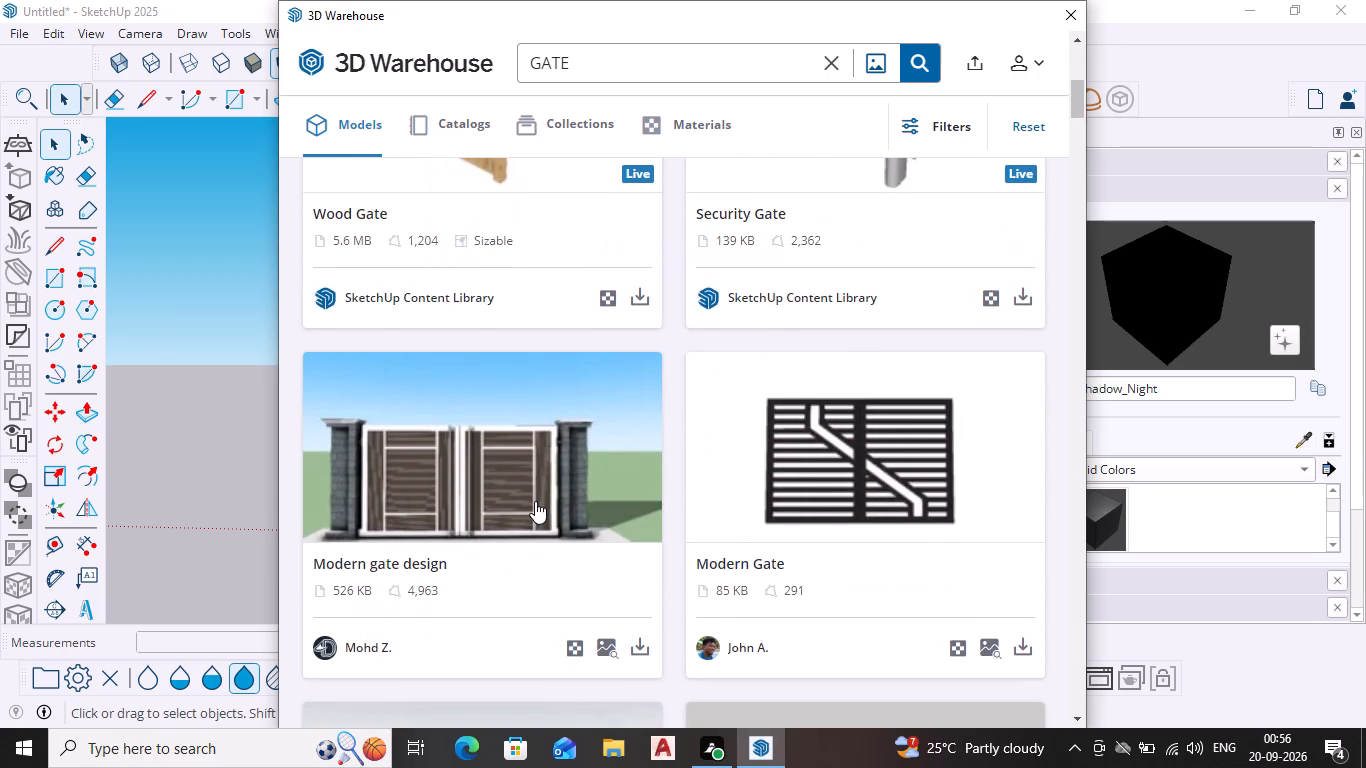
left_click(535, 501)
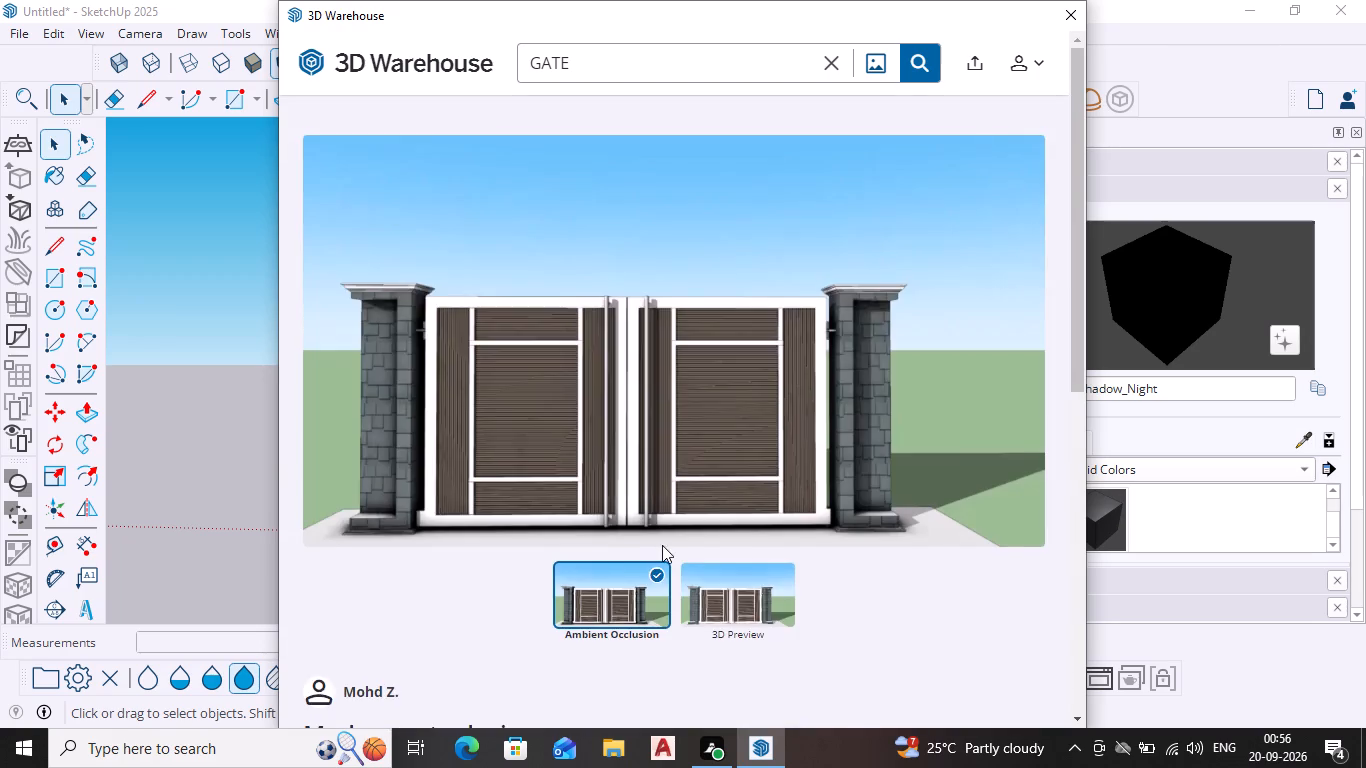
scroll(663, 546, "down", 3)
left_click(902, 483)
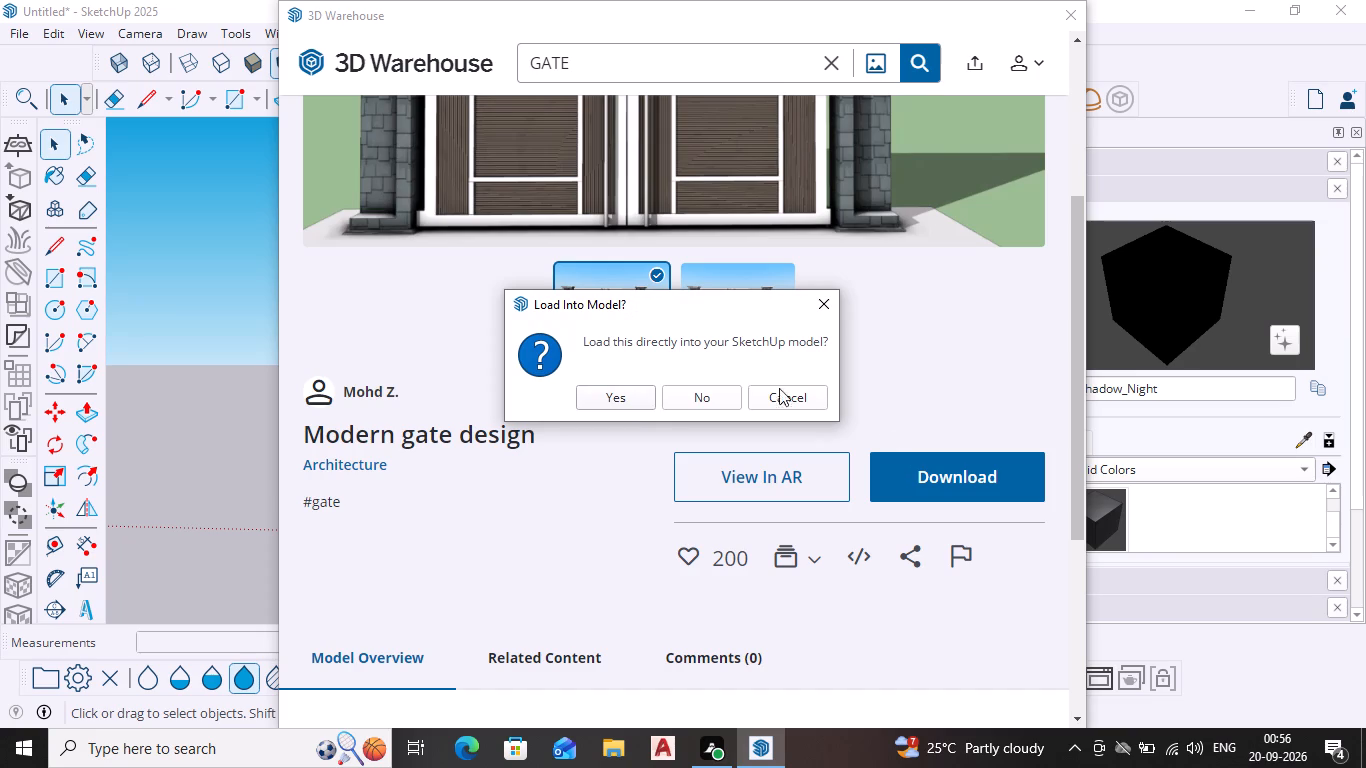
left_click(610, 399)
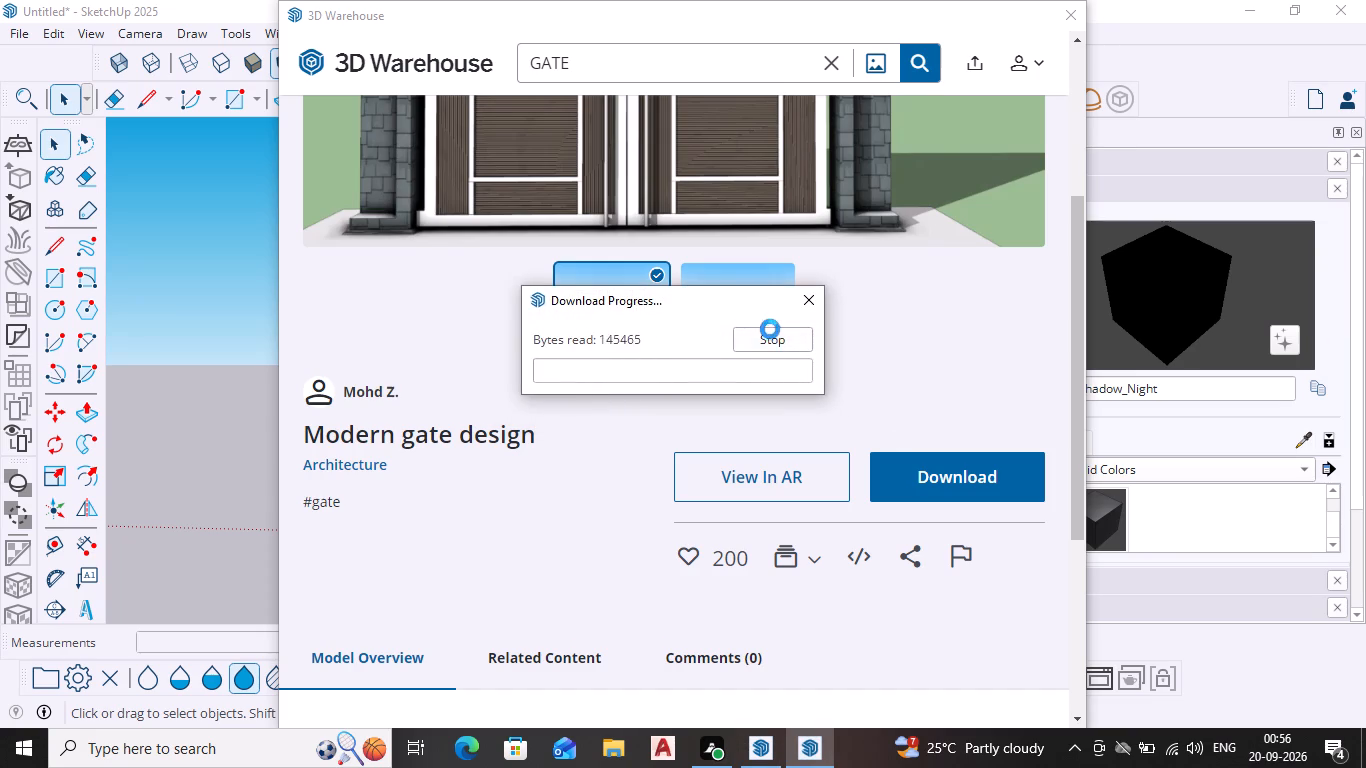
Place the loaded gate component on the ground beside the house, clear of its side wall.
scroll(576, 506, "up", 3)
scroll(580, 502, "down", 2)
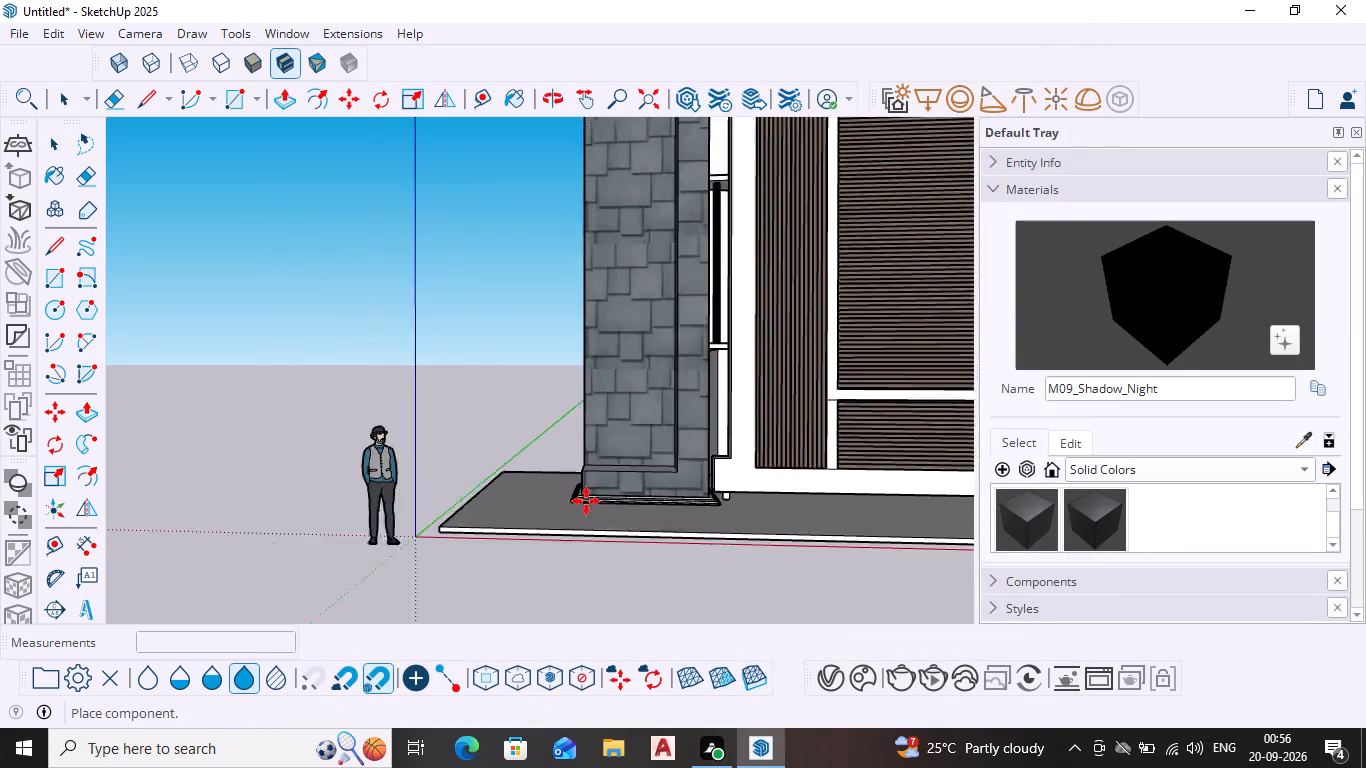
scroll(586, 501, "down", 2)
scroll(348, 527, "down", 3)
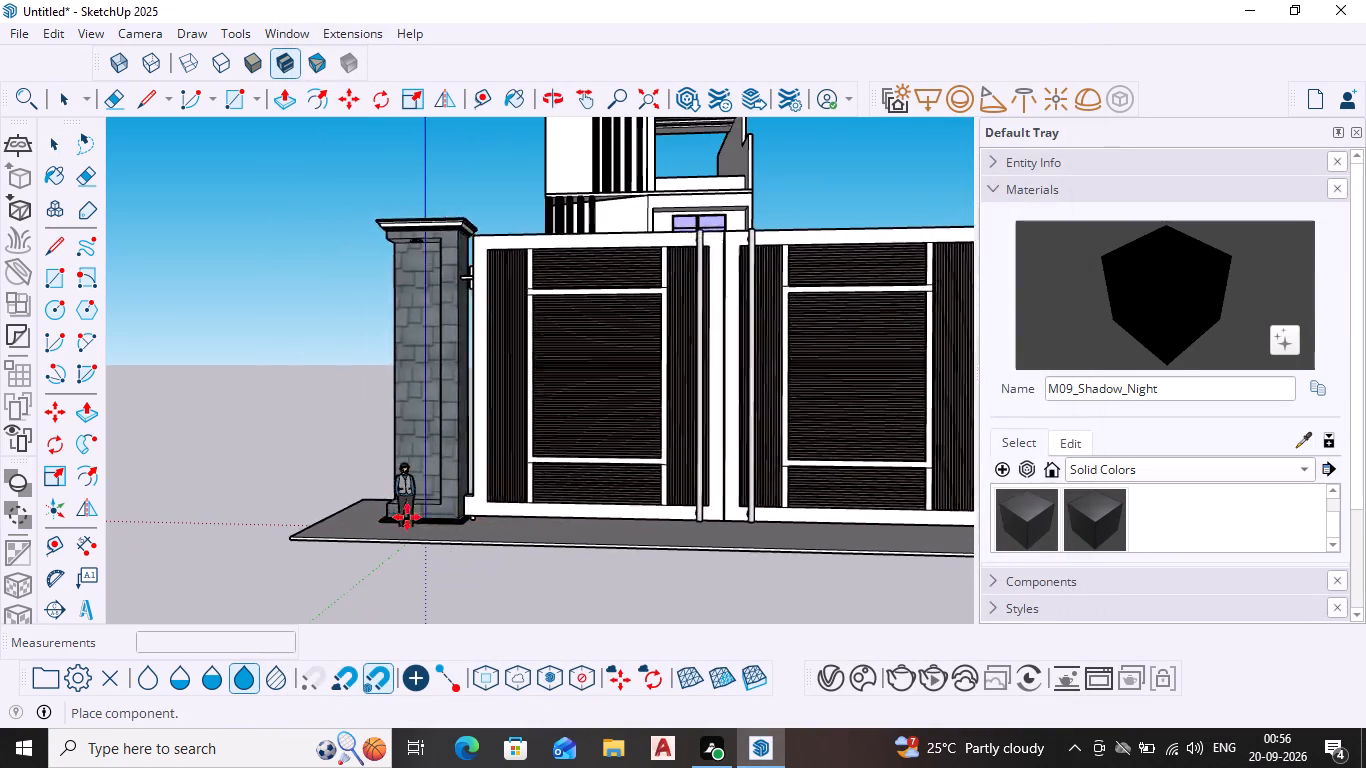
scroll(410, 517, "down", 4)
scroll(598, 535, "down", 3)
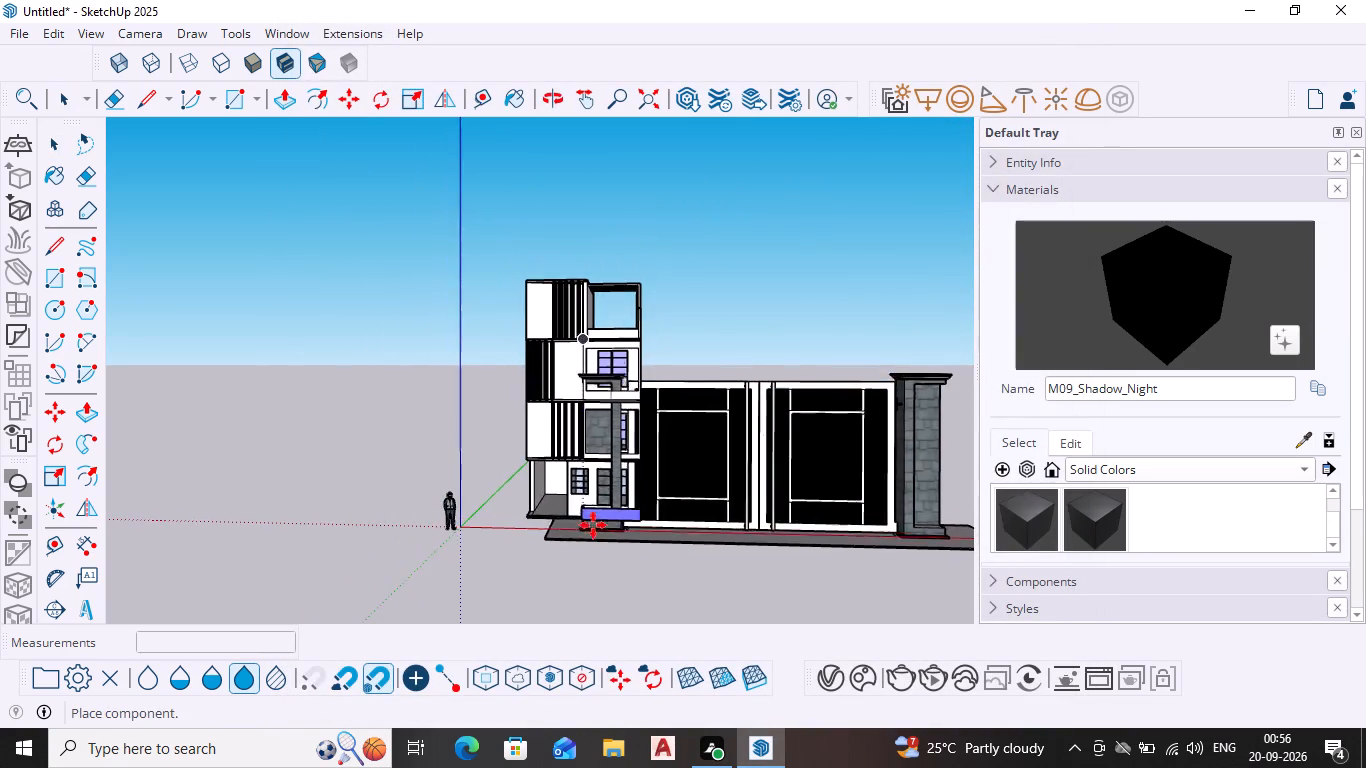
middle_click_drag(584, 514, 455, 491)
left_click(729, 519)
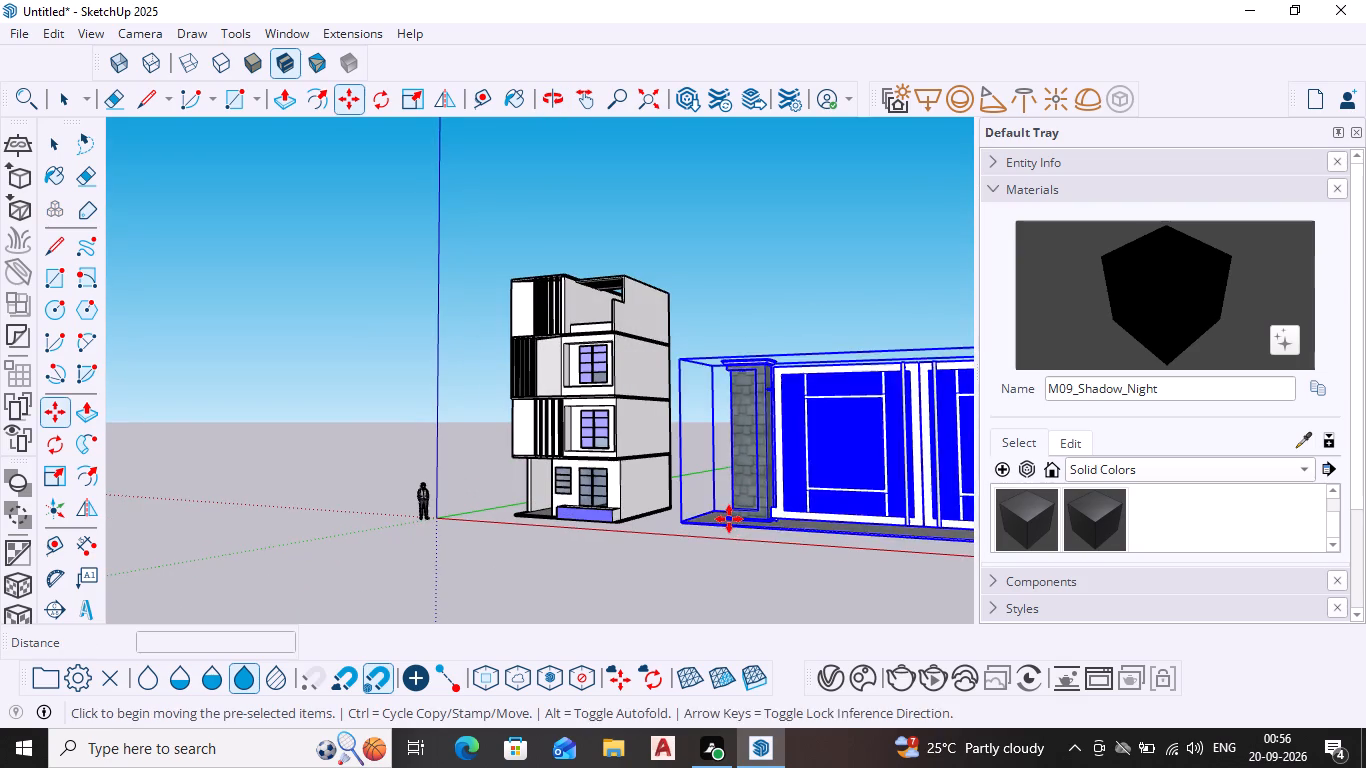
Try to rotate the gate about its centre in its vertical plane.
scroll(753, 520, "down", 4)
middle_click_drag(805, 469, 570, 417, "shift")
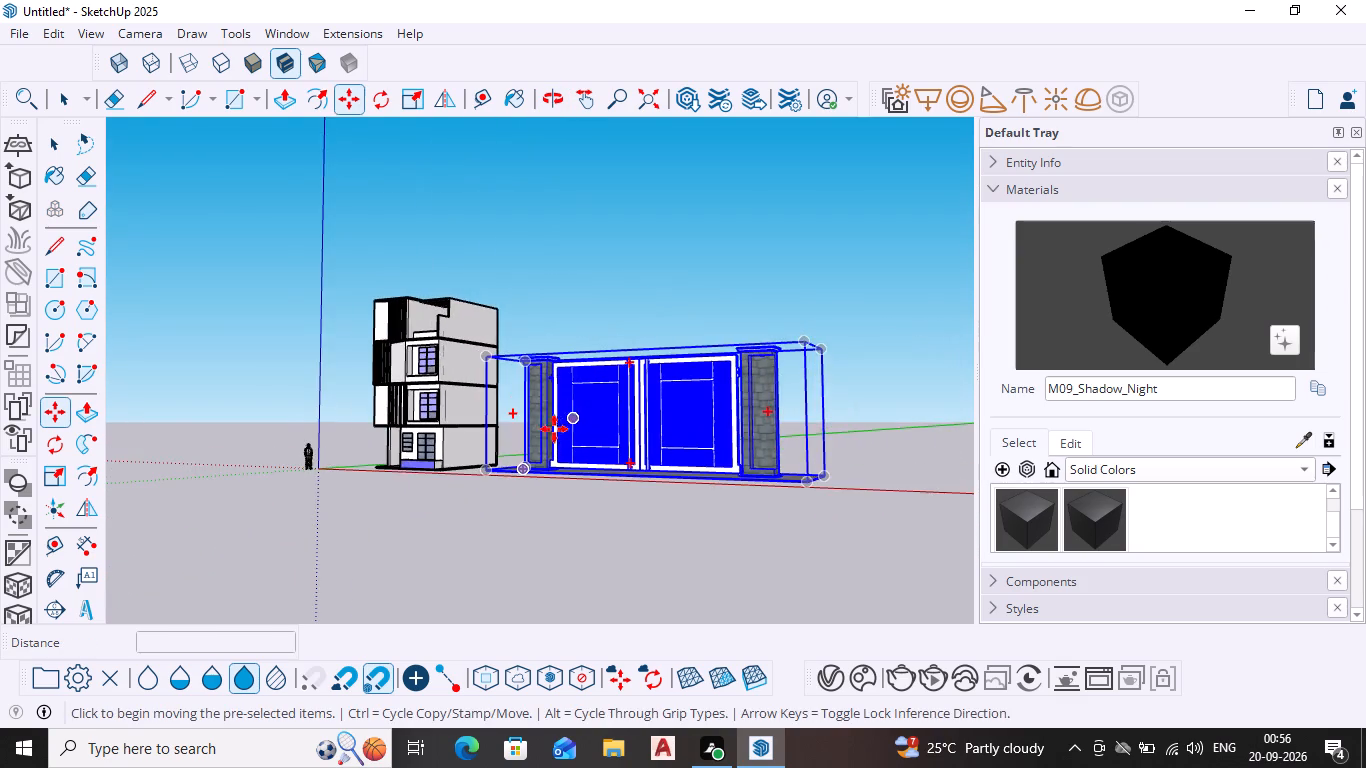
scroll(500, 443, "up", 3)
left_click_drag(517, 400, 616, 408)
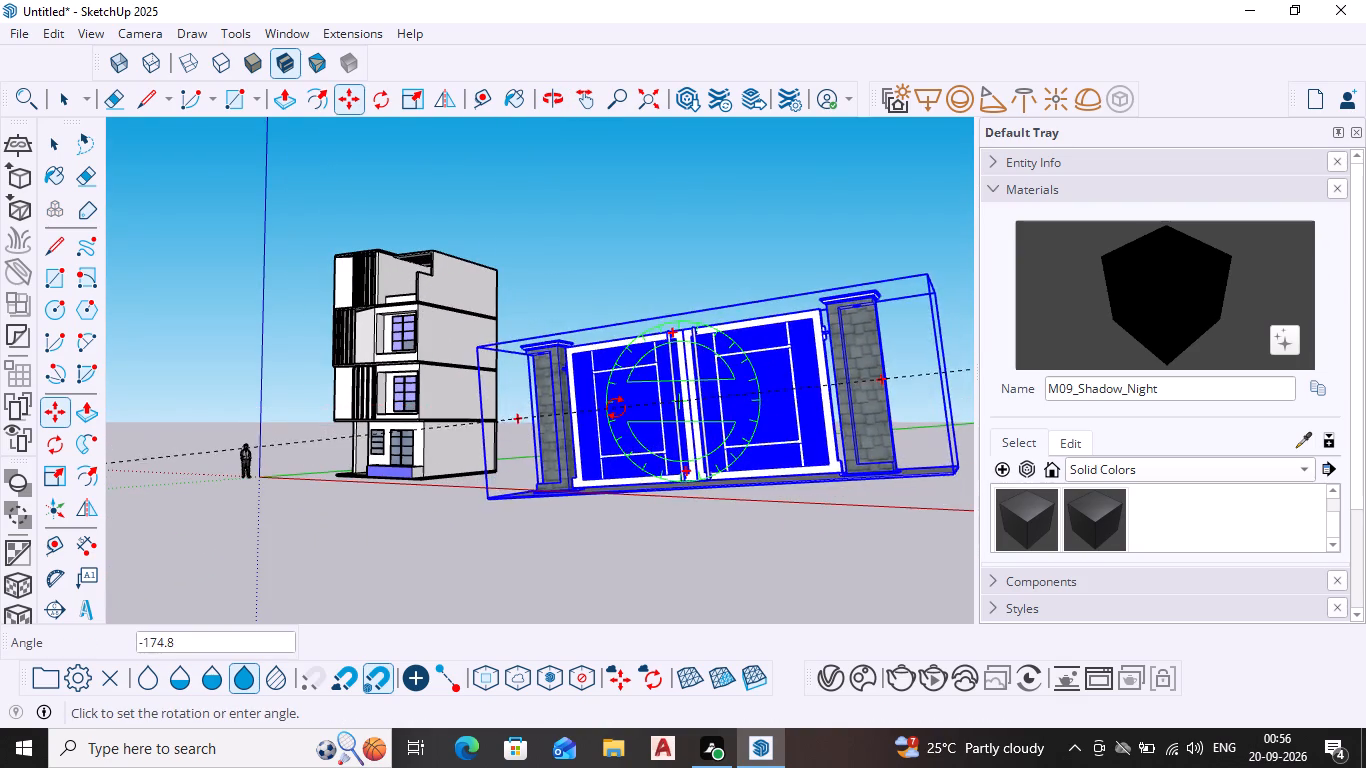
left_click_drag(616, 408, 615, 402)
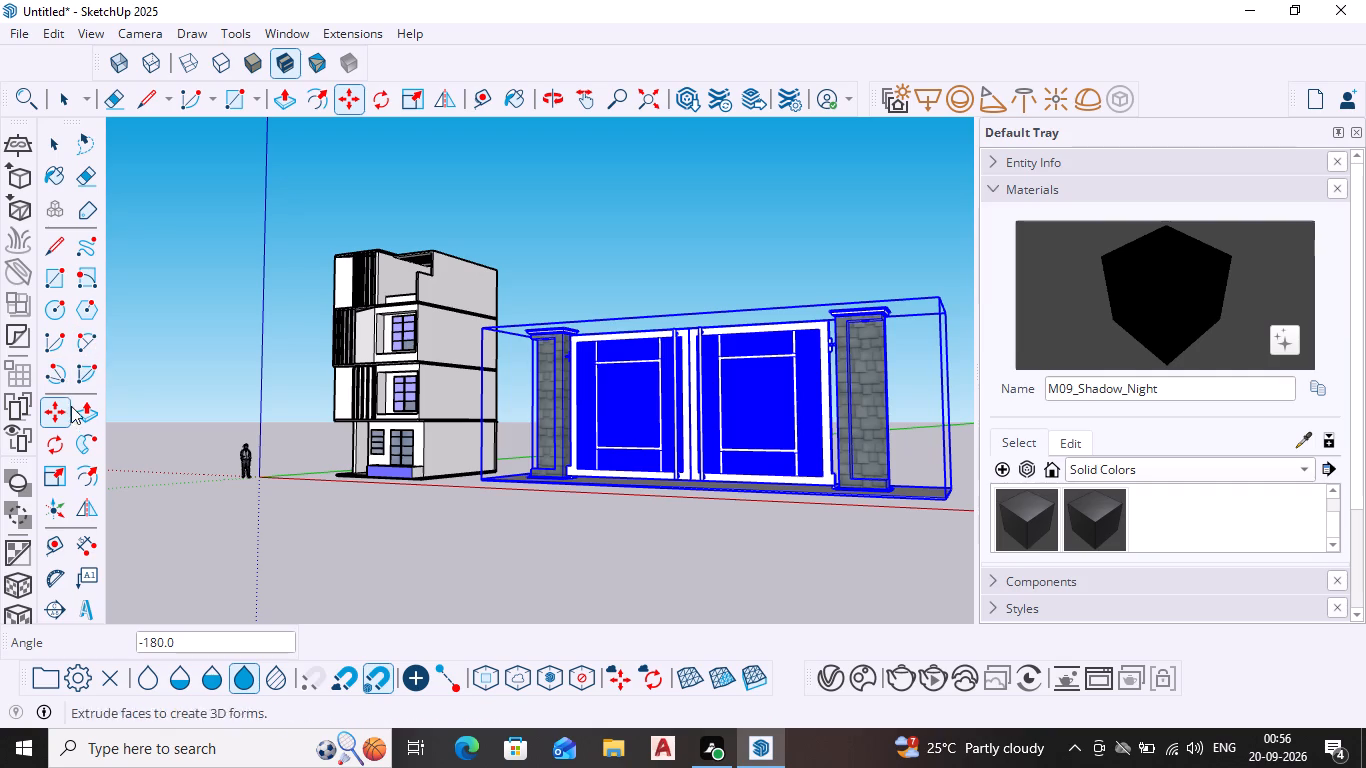
Scale the gate uniformly from its upper corner to about 0.41 of its size.
left_click(57, 477)
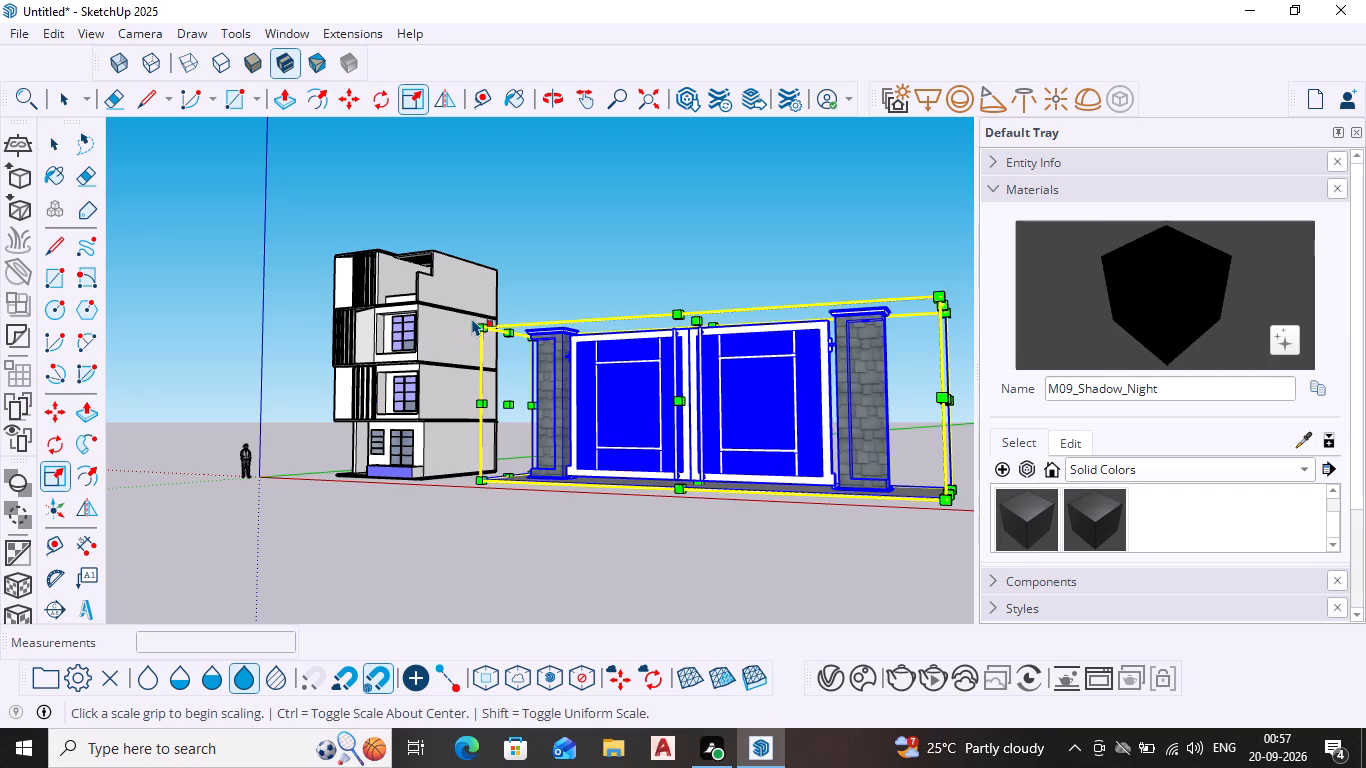
left_click_drag(472, 318, 691, 405)
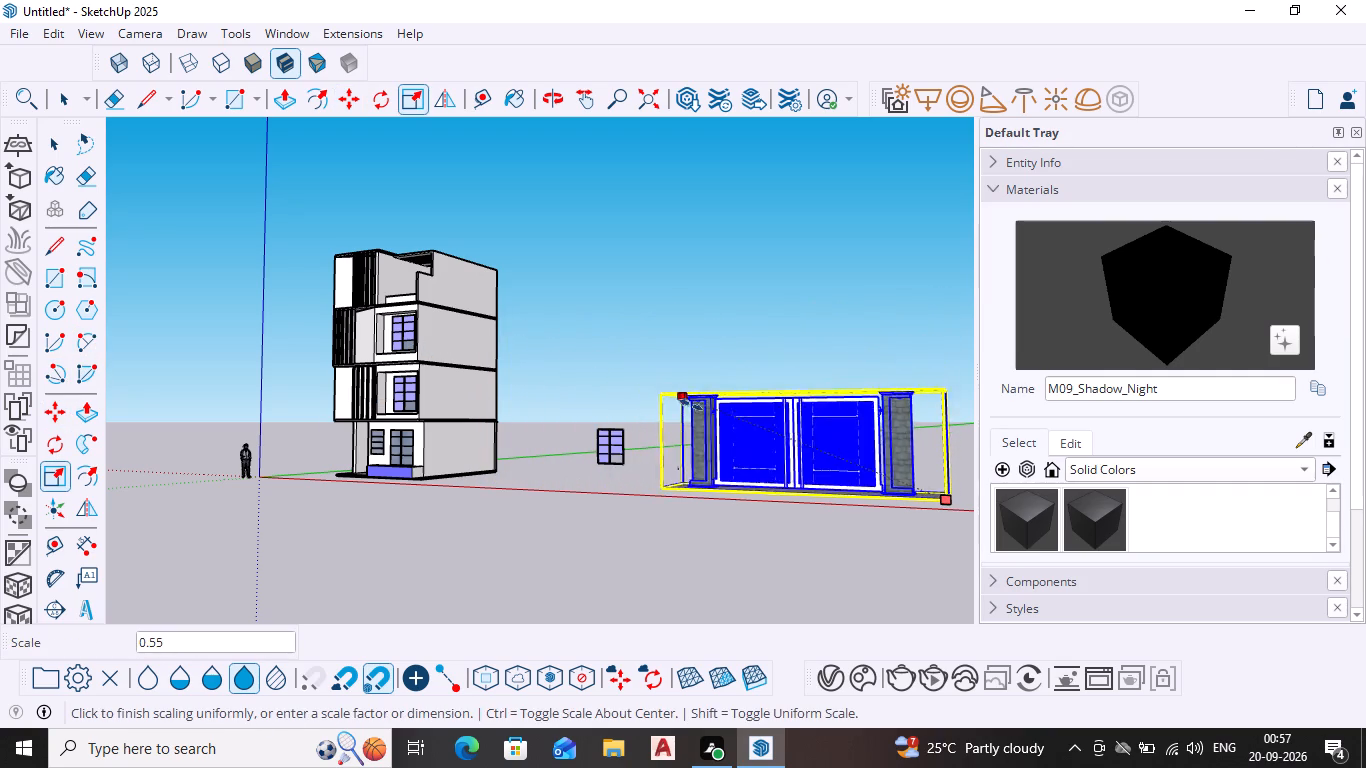
left_click_drag(691, 405, 731, 425)
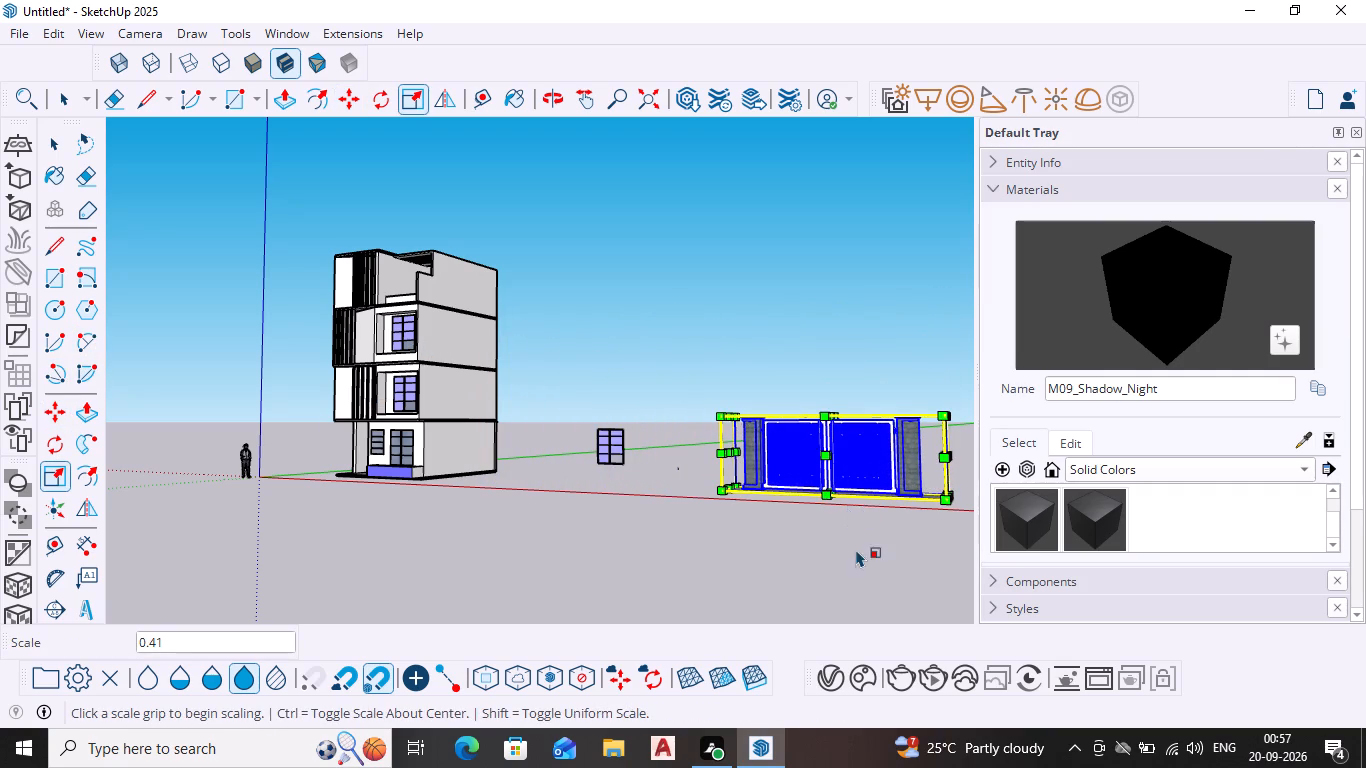
key("space")
Scale the gate down further, uniformly from its upper corner nearest the house.
middle_click_drag(791, 497, 878, 534)
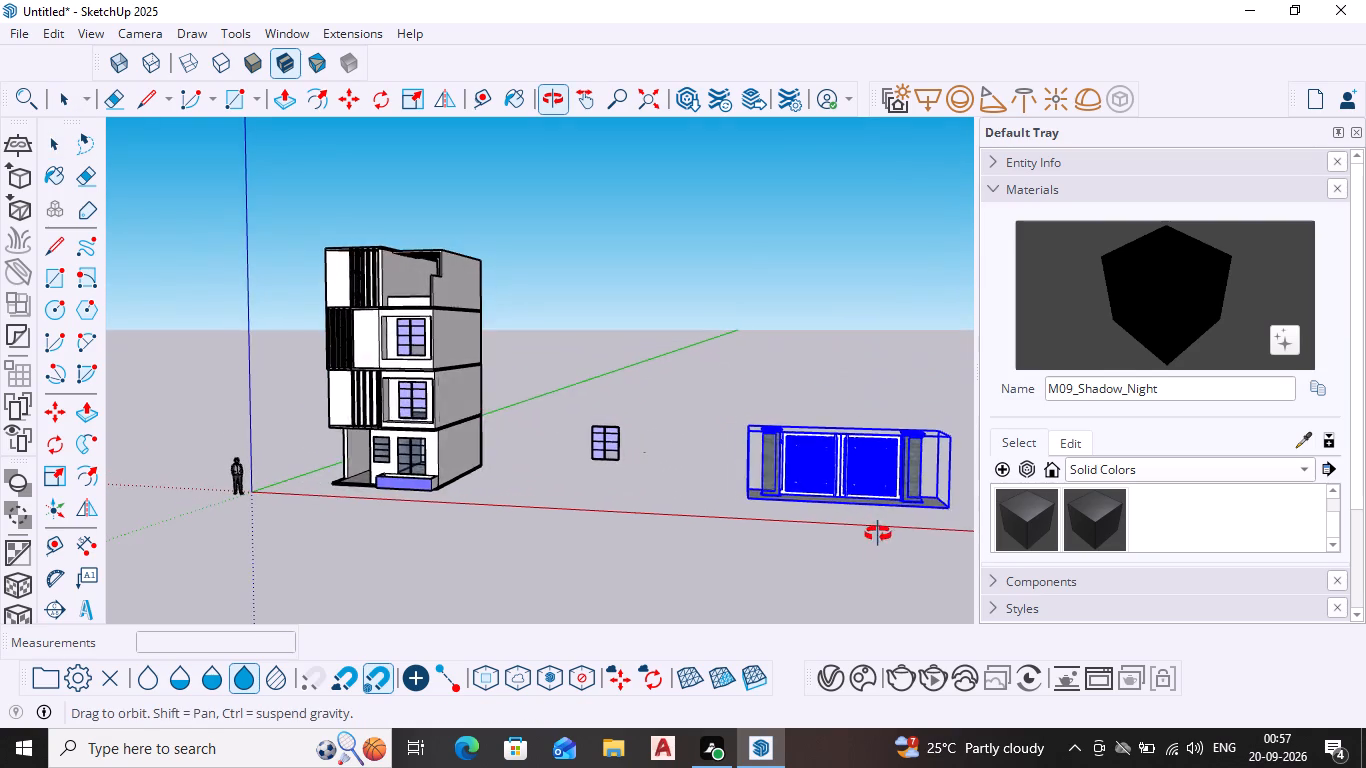
middle_click_drag(878, 534, 883, 518)
scroll(913, 482, "up", 3)
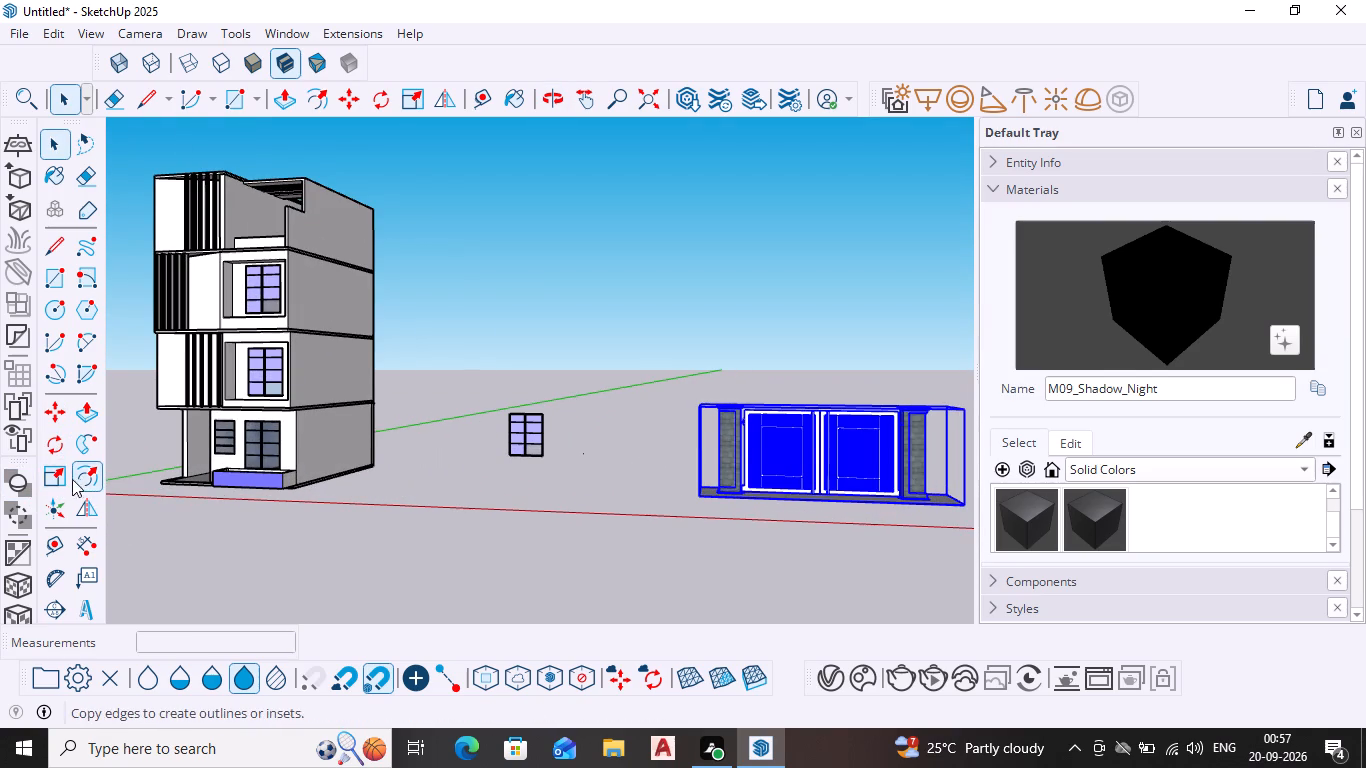
left_click(50, 486)
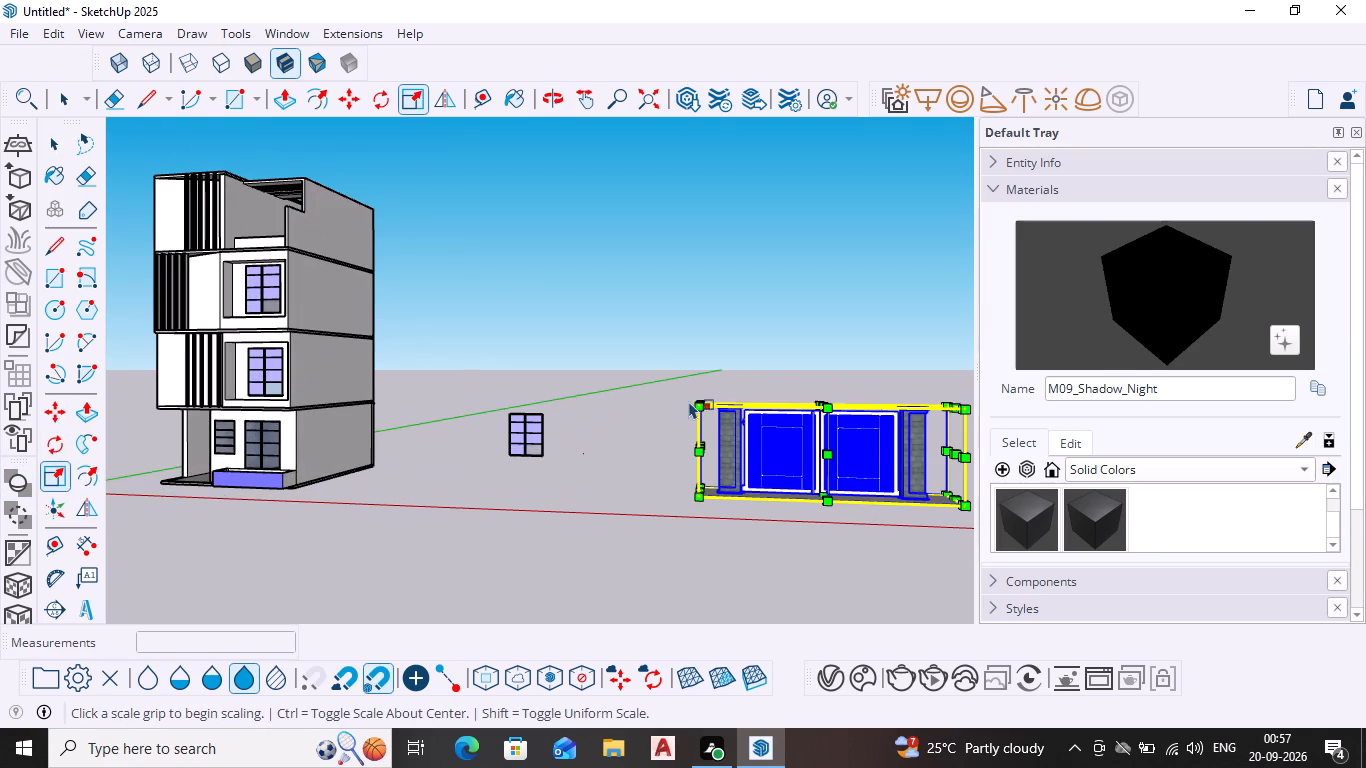
left_click_drag(699, 405, 775, 426)
key("space")
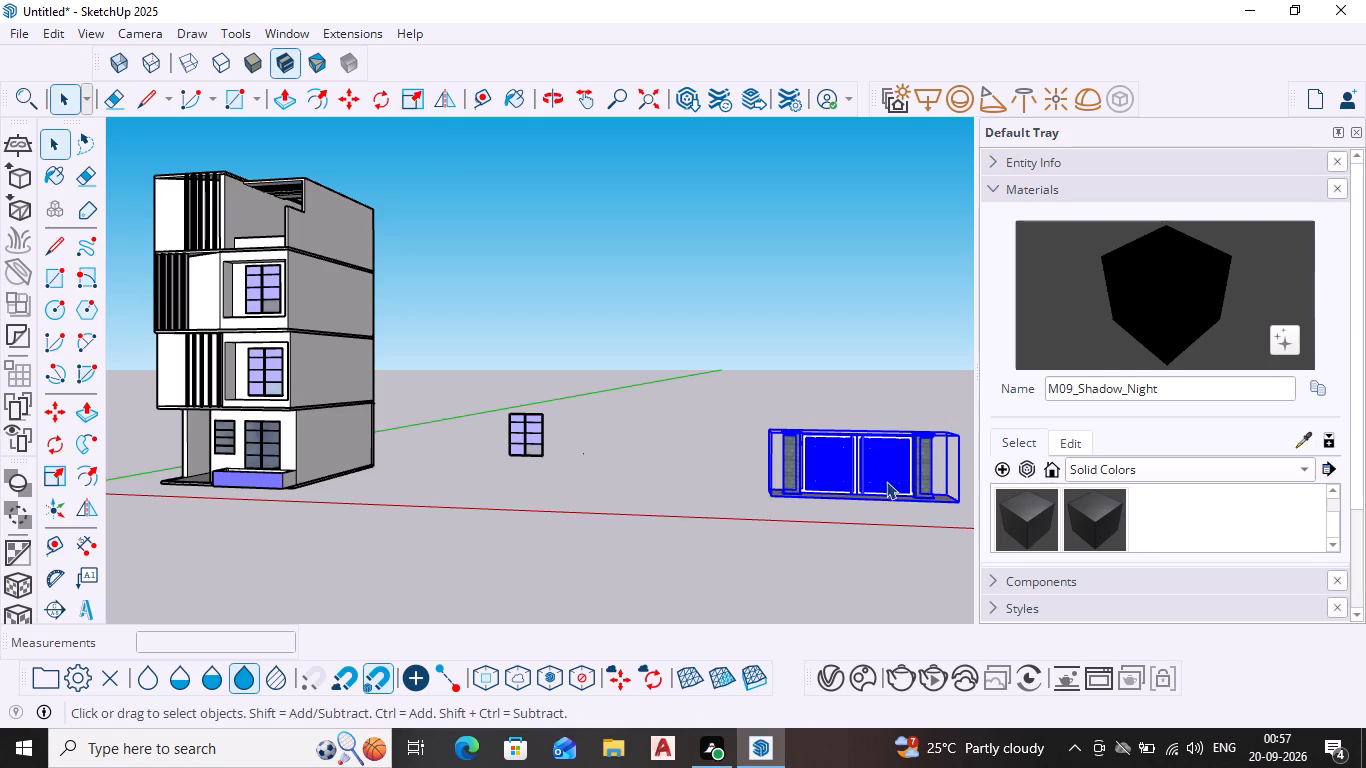
Move the gate about 91' 11 7/8" across the ground to the front of the house, before the porch opening.
key("m")
left_click_drag(778, 487, 738, 479)
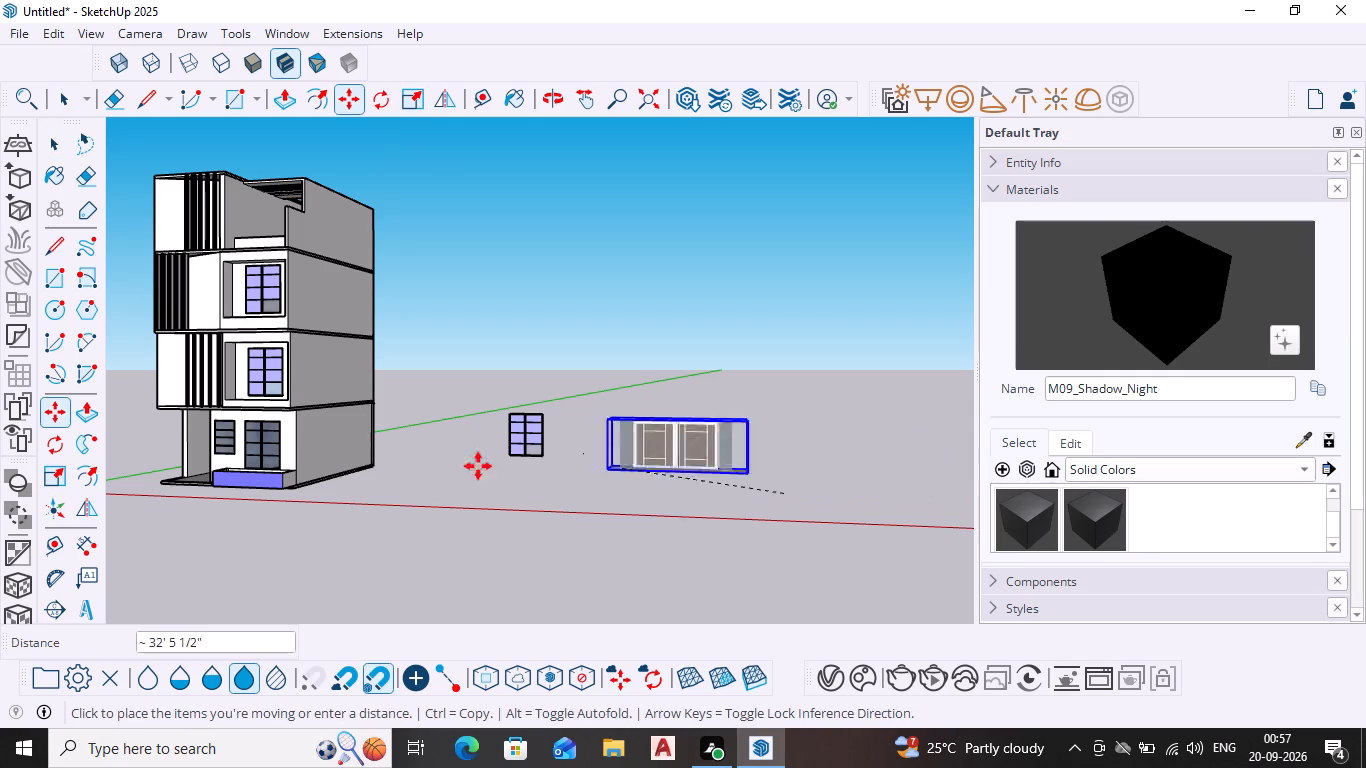
middle_click_drag(190, 474, 508, 545)
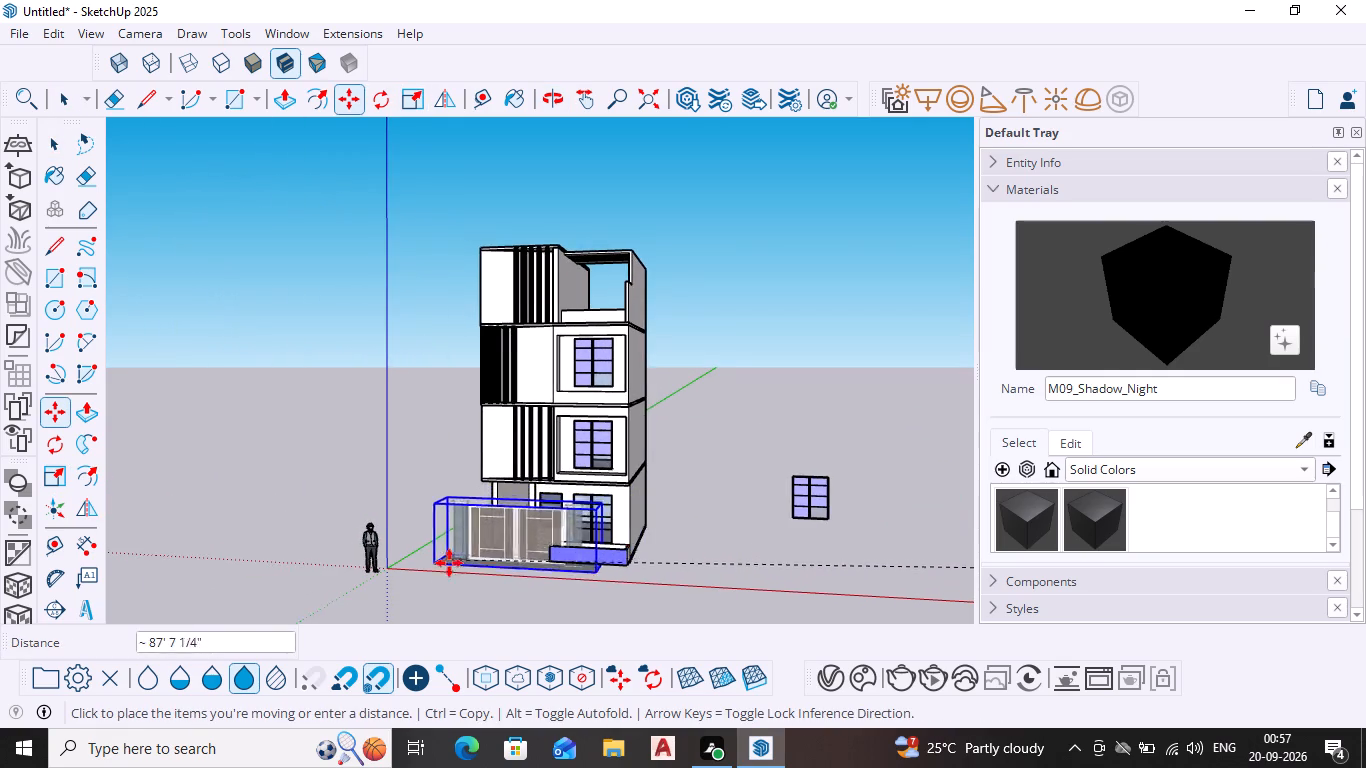
scroll(439, 566, "up", 2)
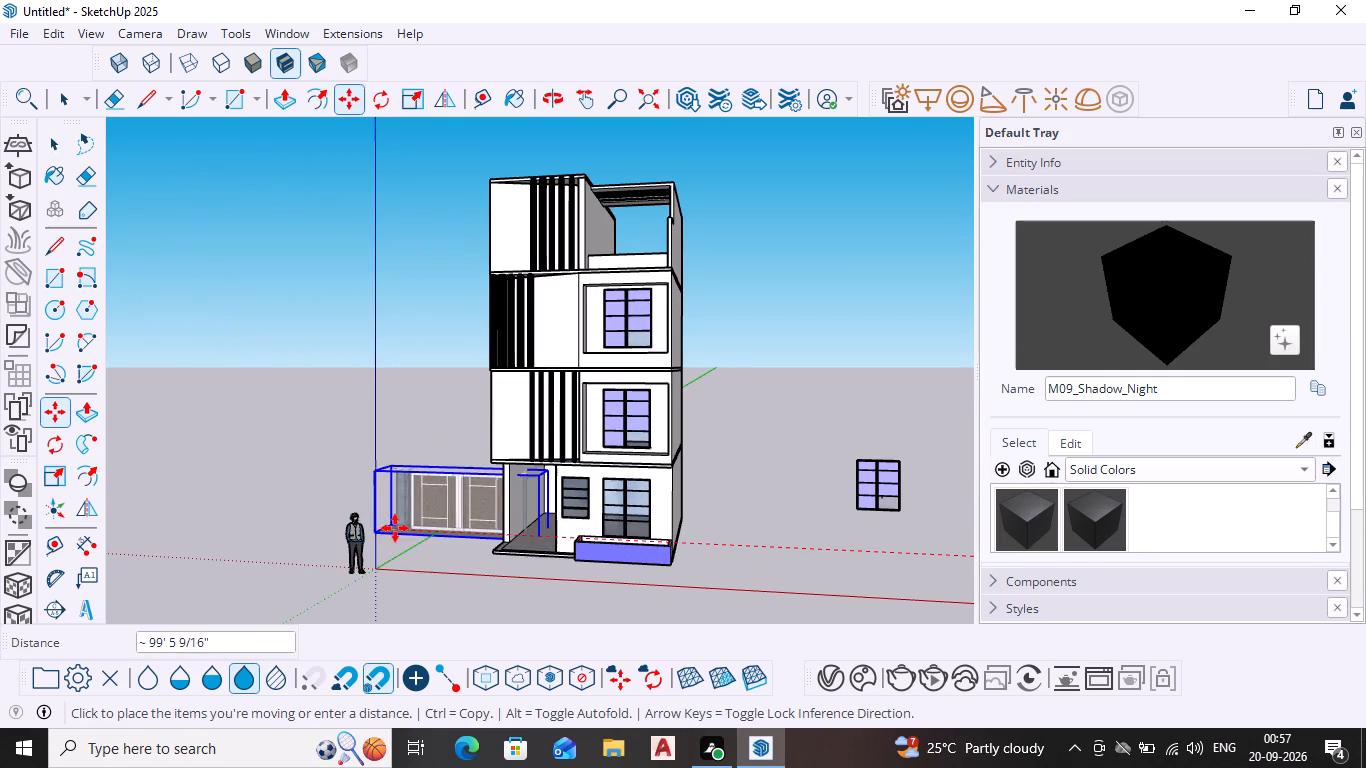
left_click(419, 555)
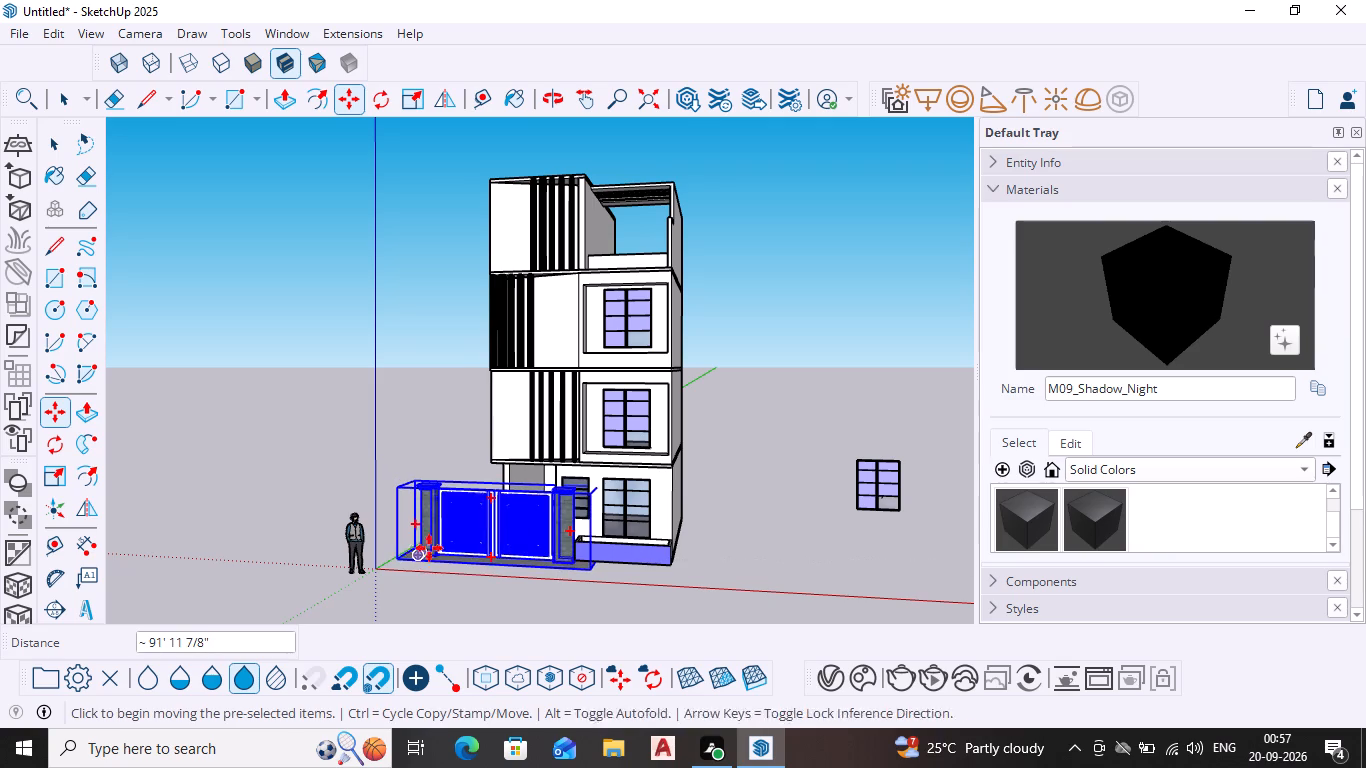
Scale the gate uniformly from its upper outer corner to about 0.63 of its size.
left_click(51, 482)
left_click(396, 484)
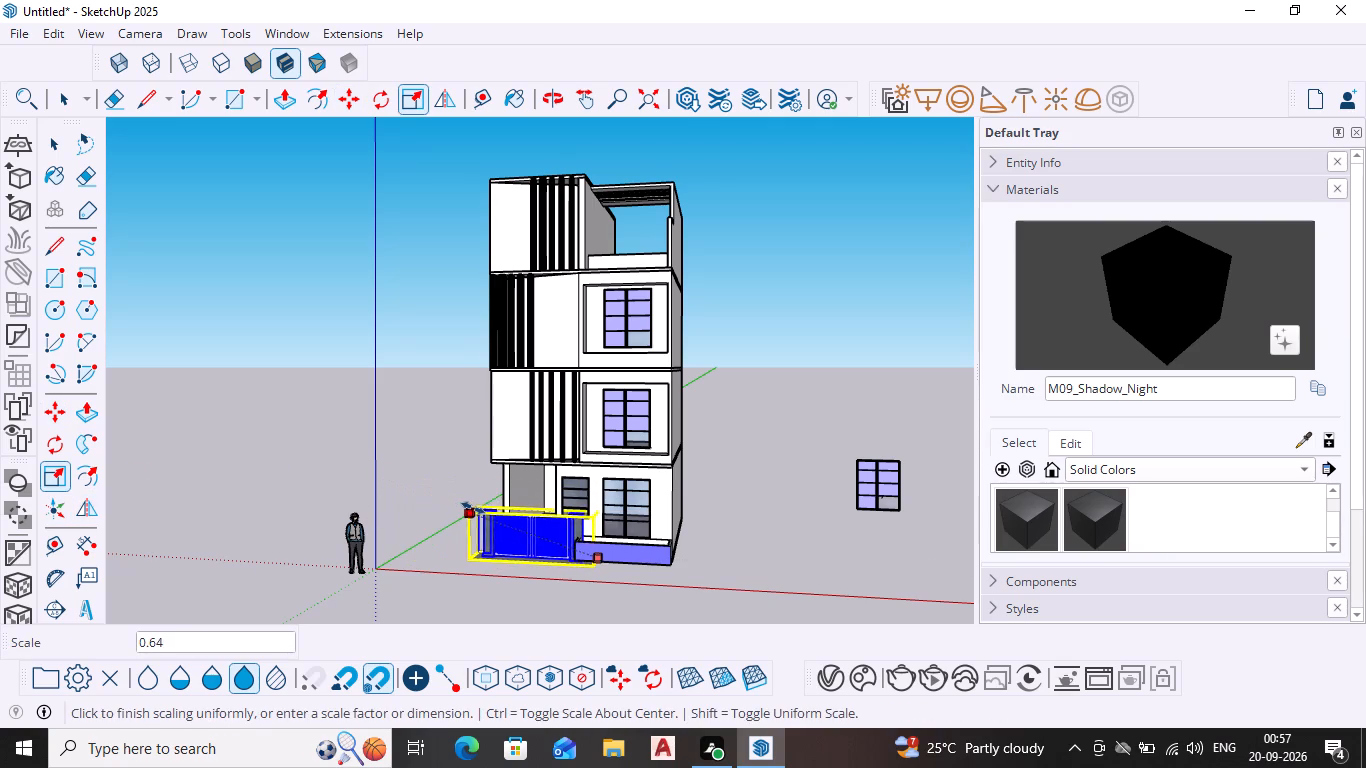
left_click(473, 508)
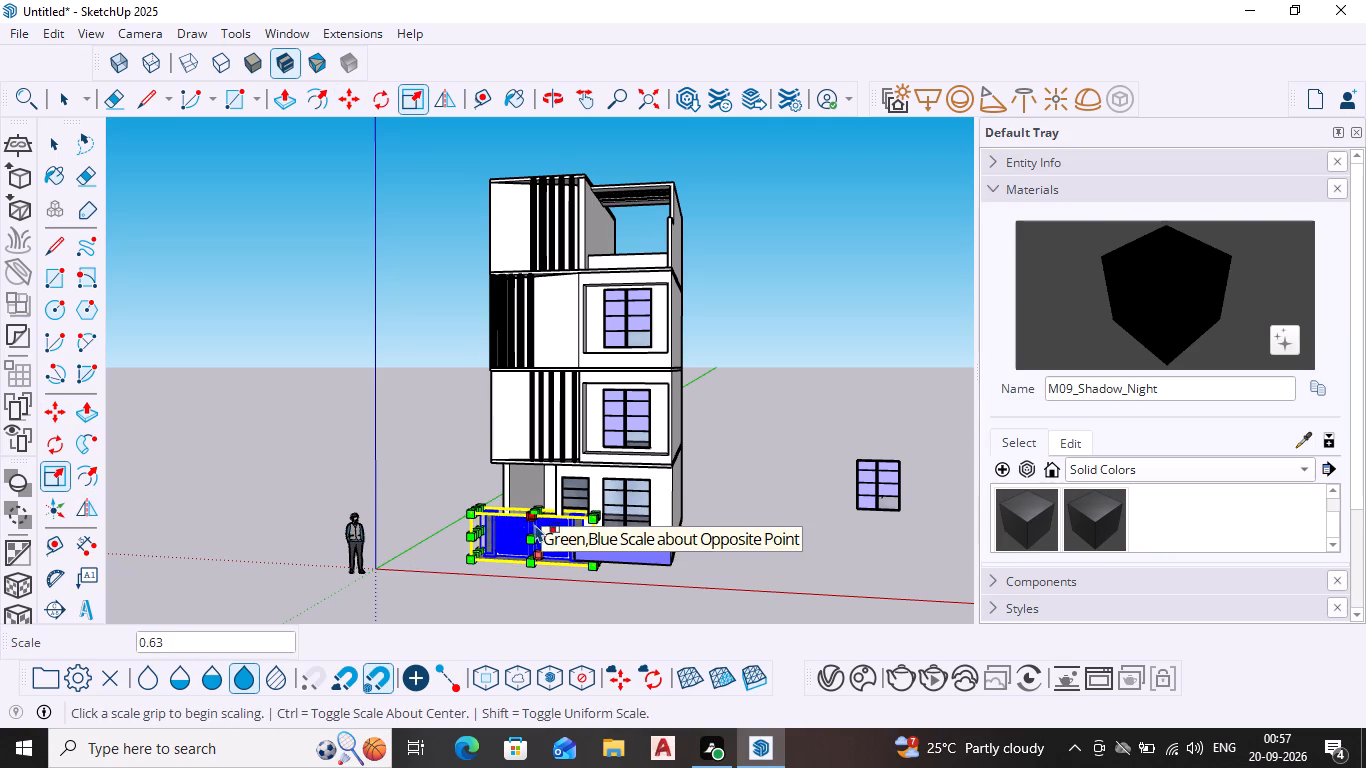
key("space")
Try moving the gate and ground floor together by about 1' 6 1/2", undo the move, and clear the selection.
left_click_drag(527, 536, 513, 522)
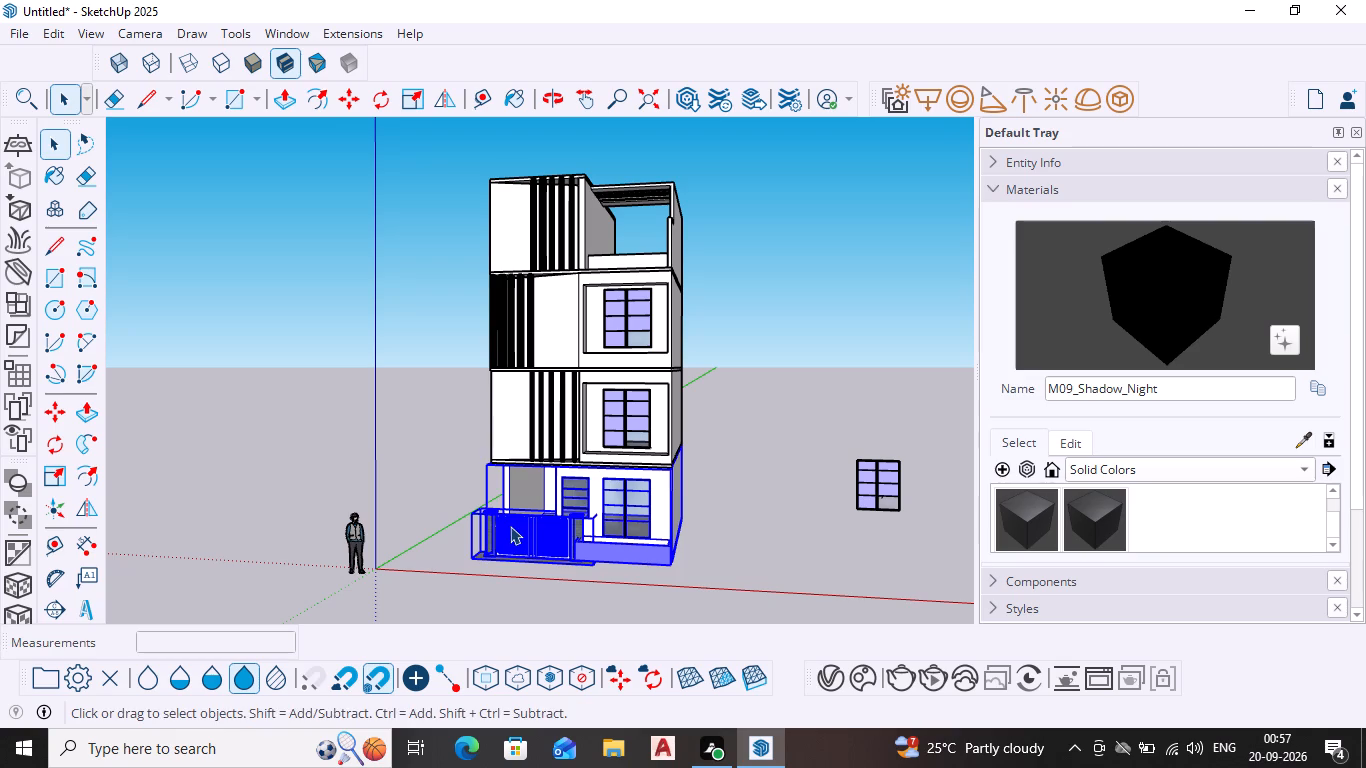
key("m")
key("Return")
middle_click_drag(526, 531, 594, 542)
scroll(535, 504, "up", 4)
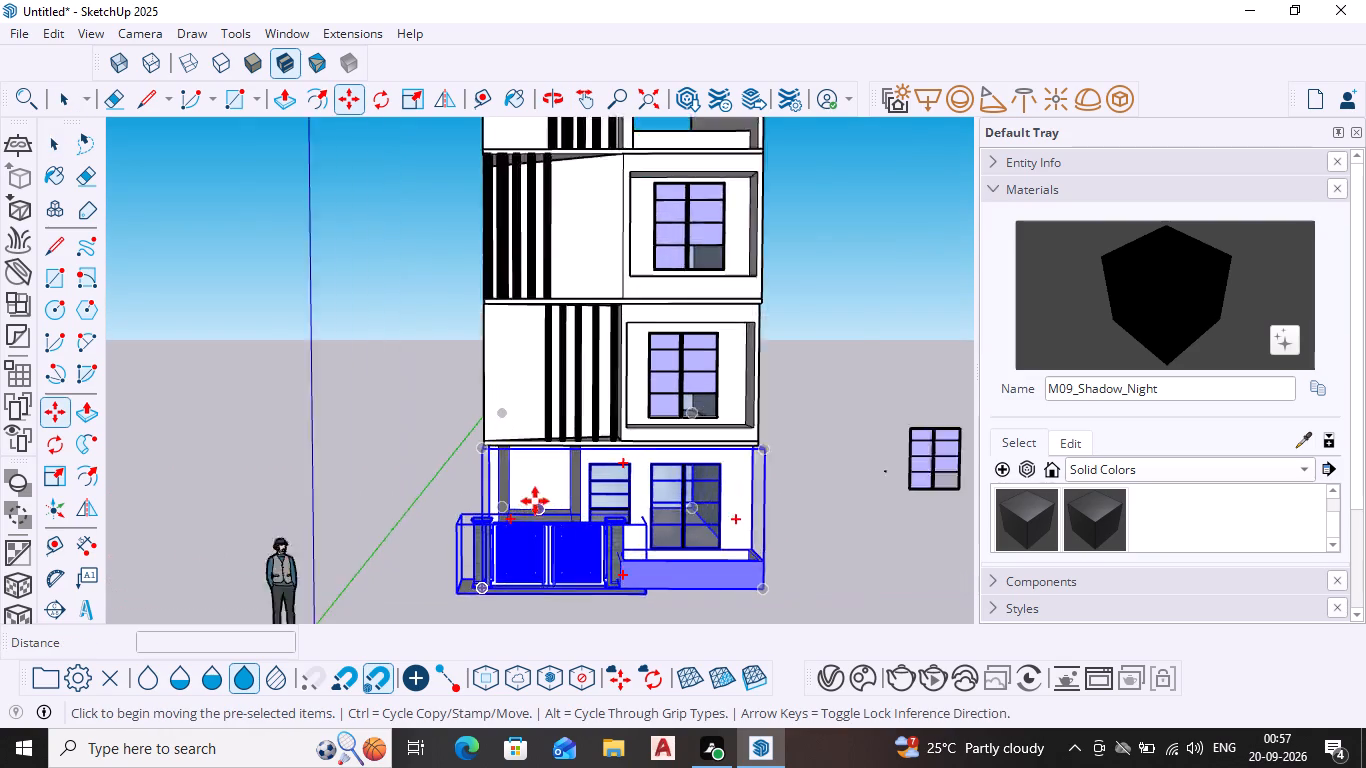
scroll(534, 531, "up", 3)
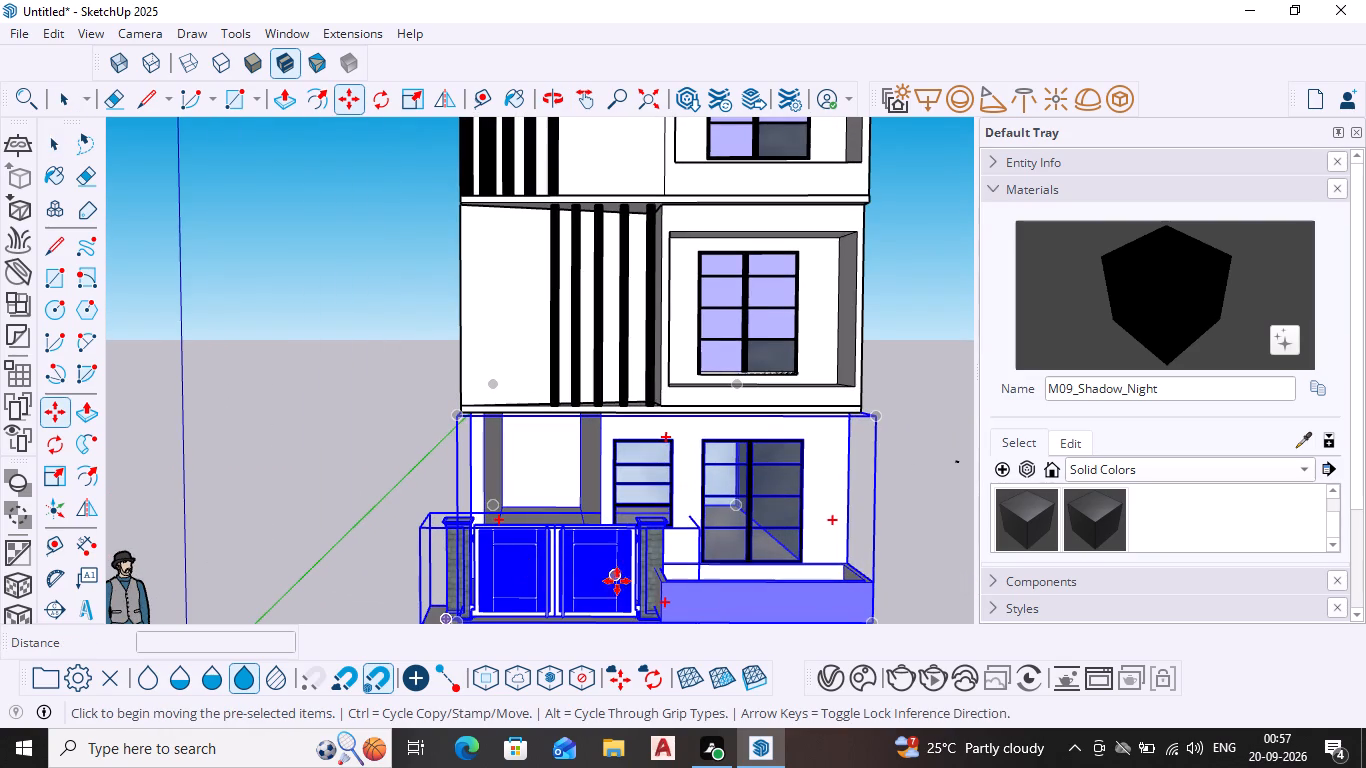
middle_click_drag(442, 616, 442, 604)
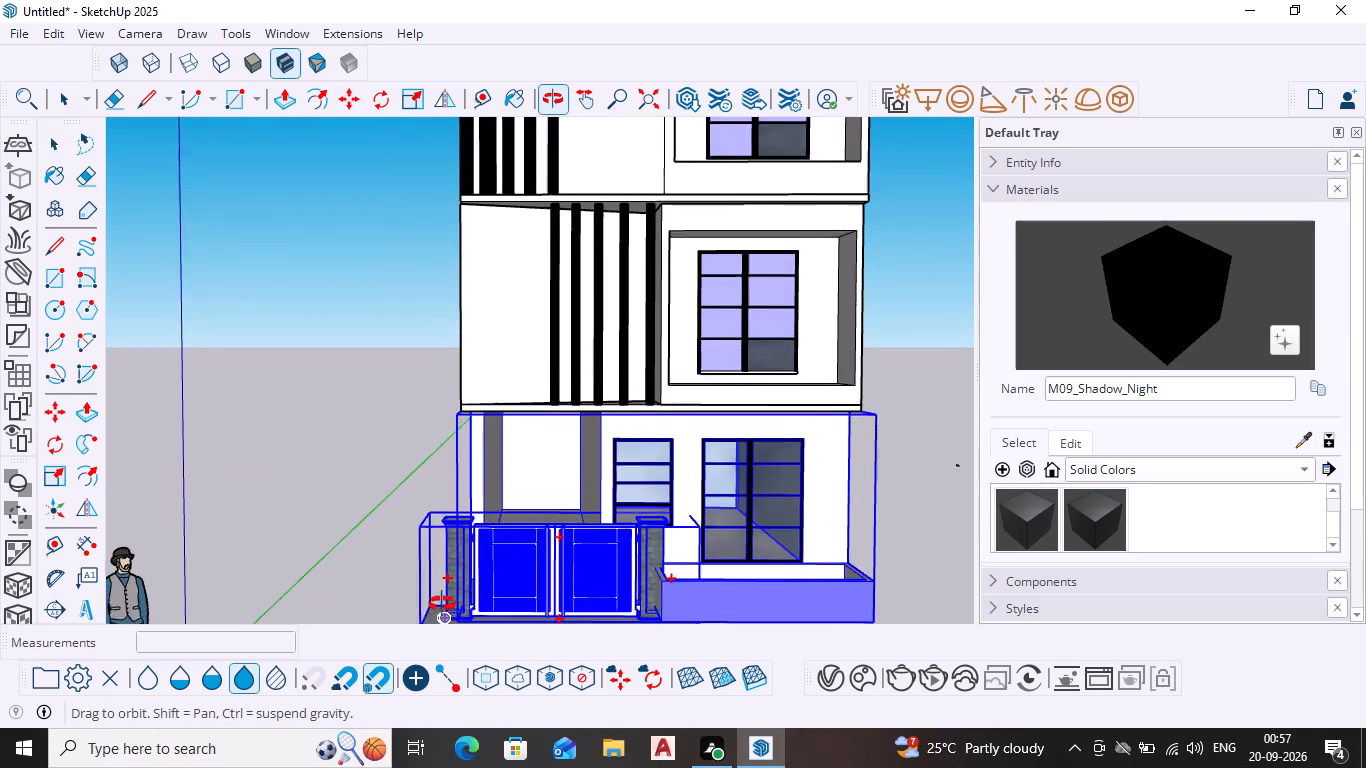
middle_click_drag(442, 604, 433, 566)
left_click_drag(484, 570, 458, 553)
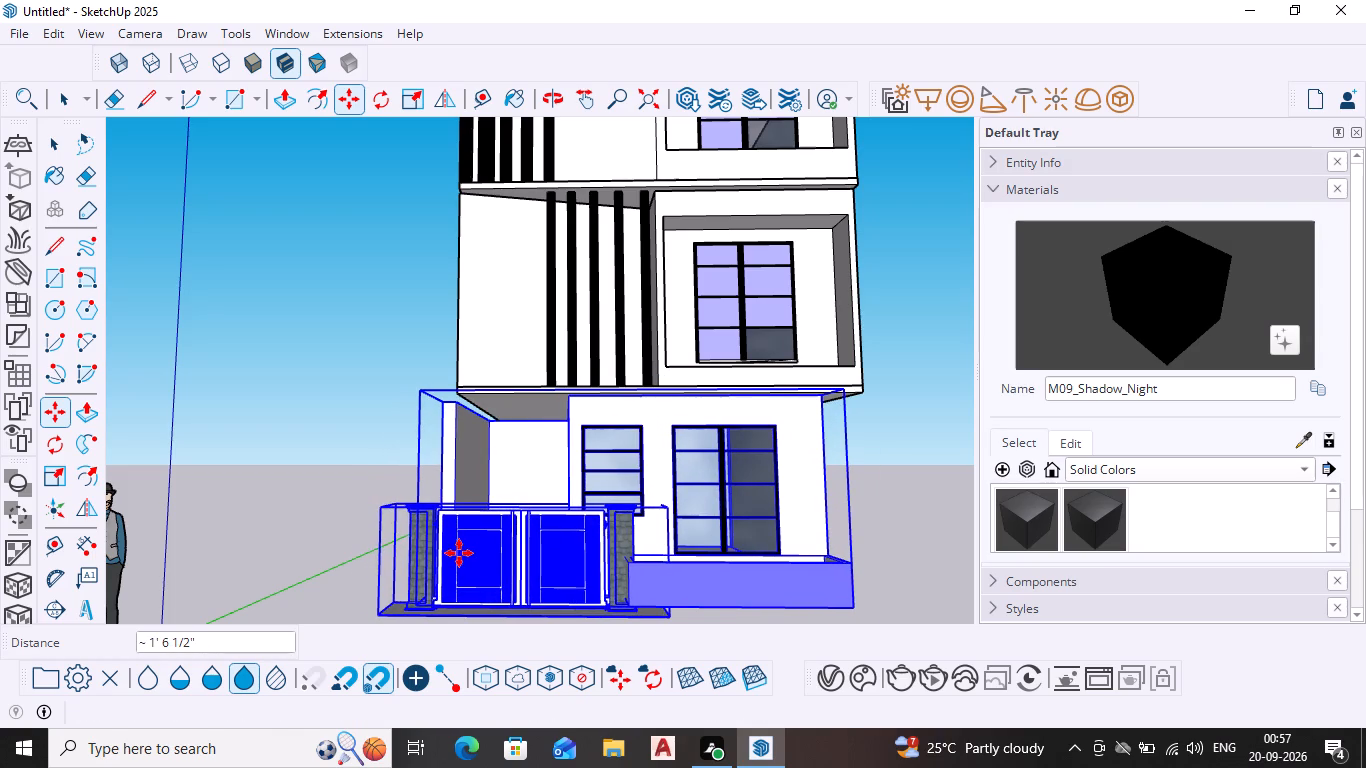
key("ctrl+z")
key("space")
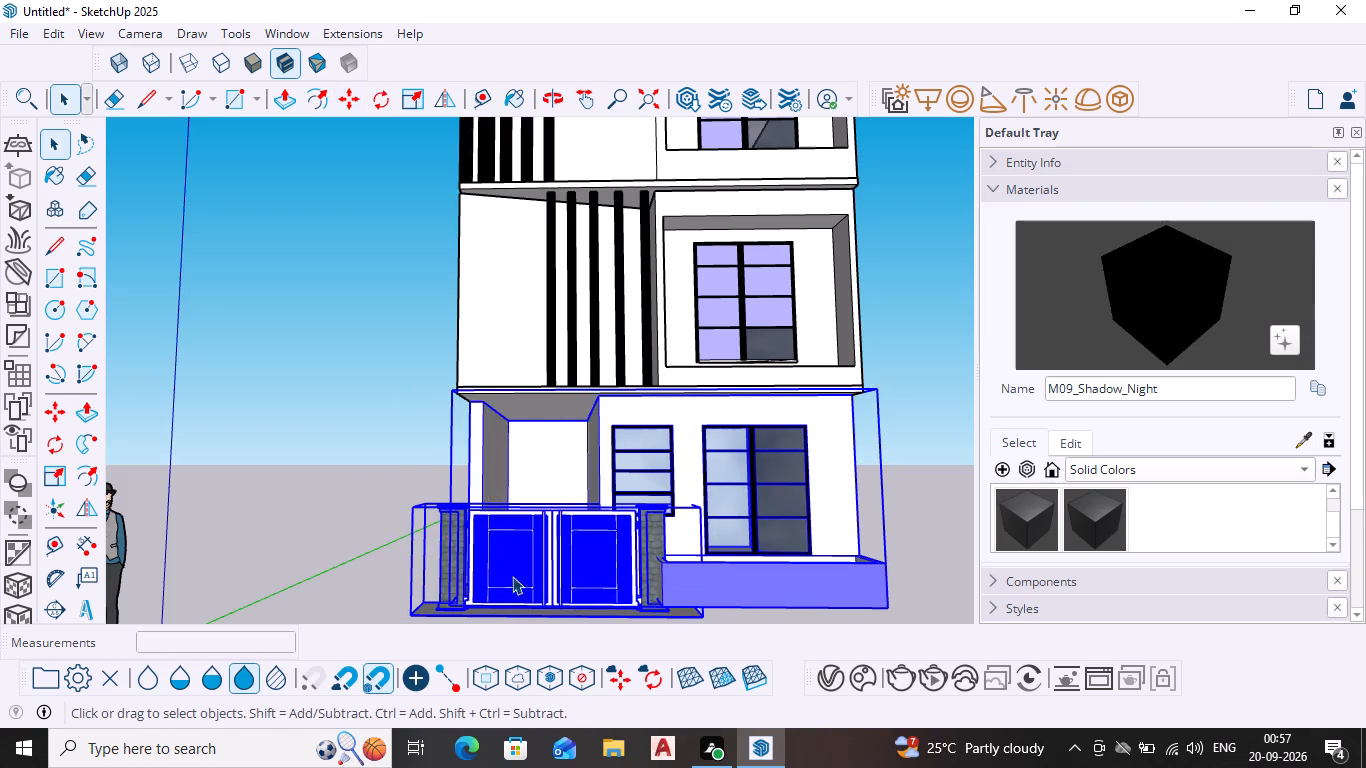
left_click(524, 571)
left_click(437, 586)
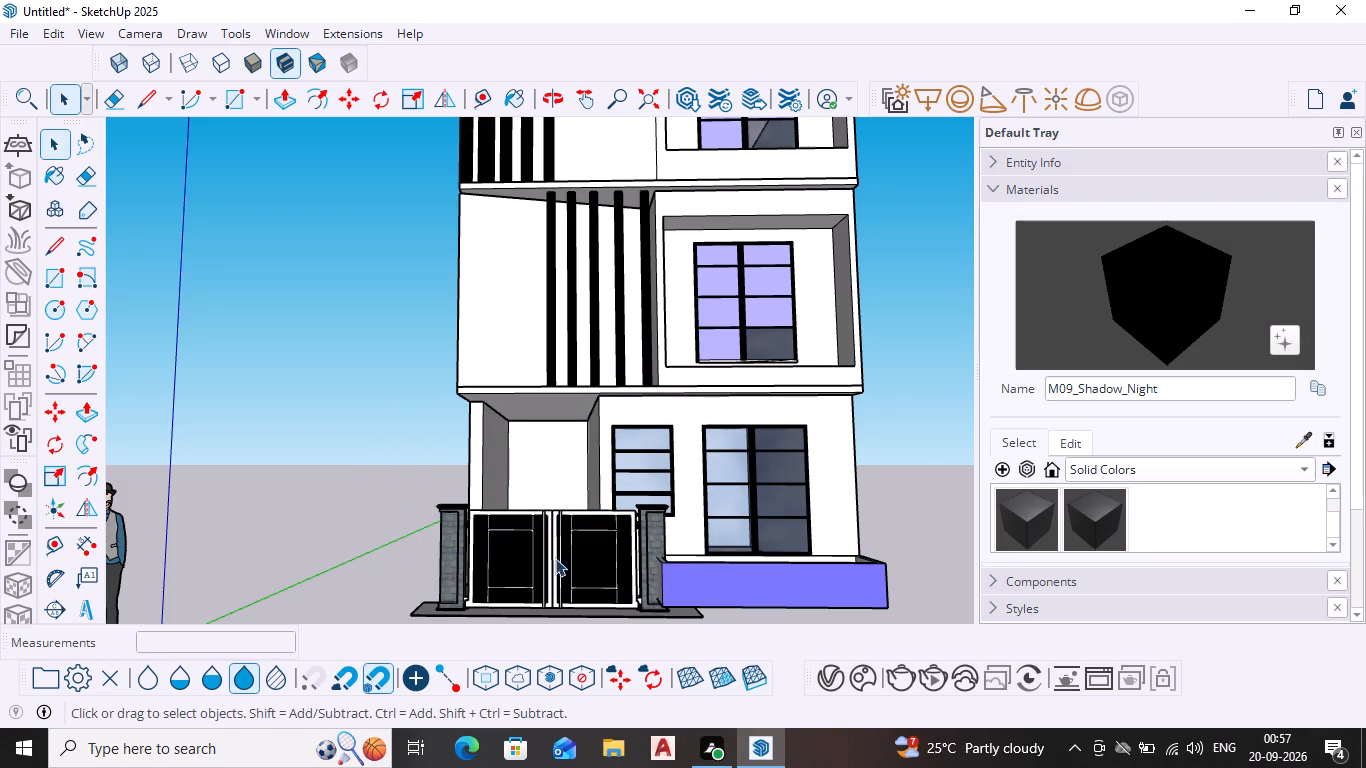
Move only the gate about 7 11/16" in front of the ground-floor porch opening.
scroll(560, 537, "down", 2)
middle_click_drag(560, 537, 566, 583)
scroll(545, 565, "up", 3)
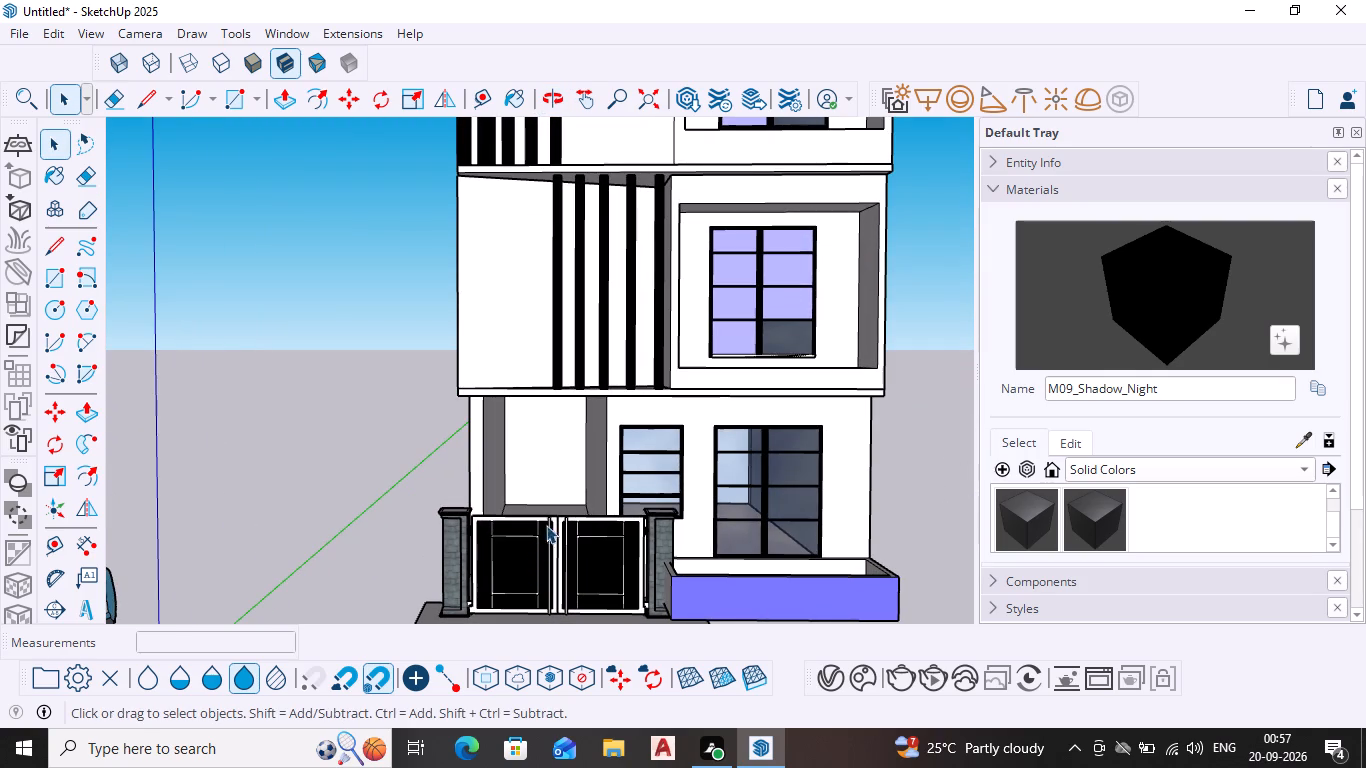
scroll(561, 544, "down", 4)
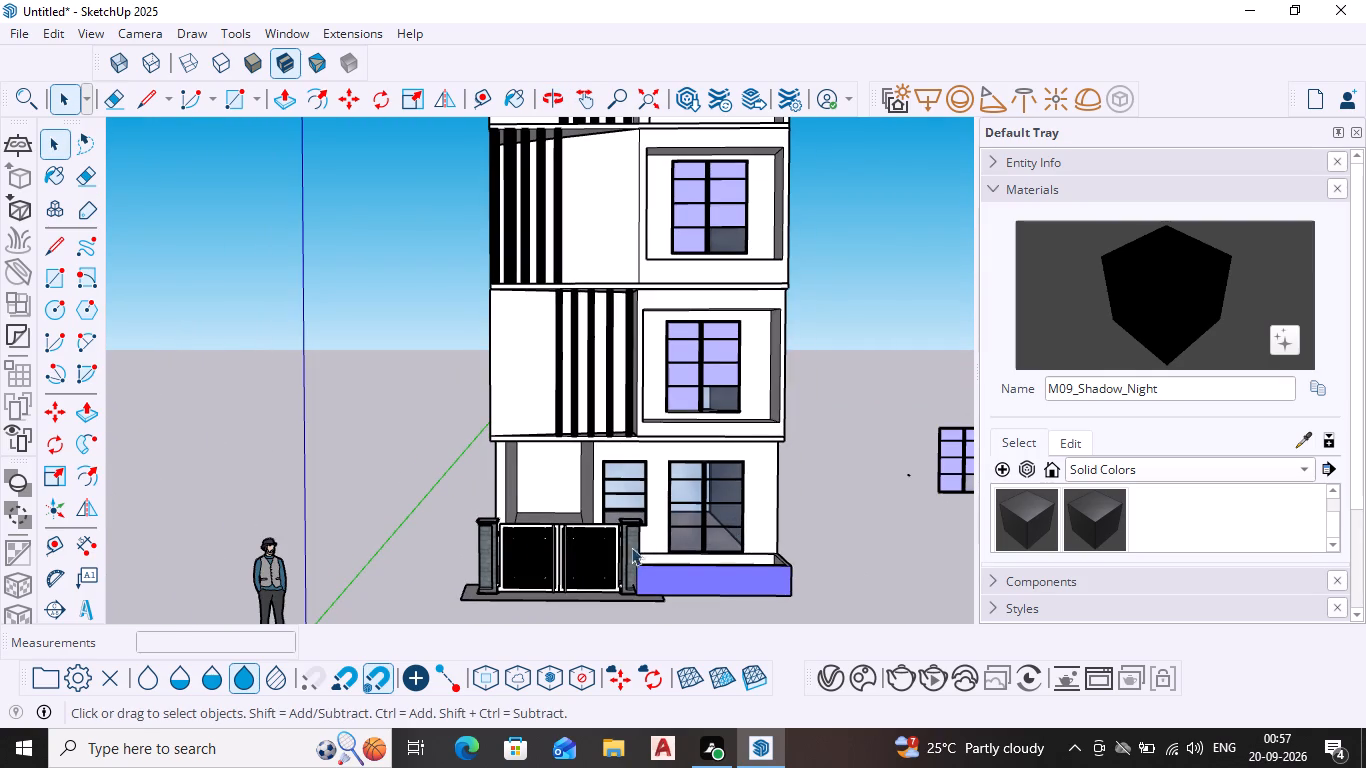
scroll(576, 549, "up", 4)
key("m")
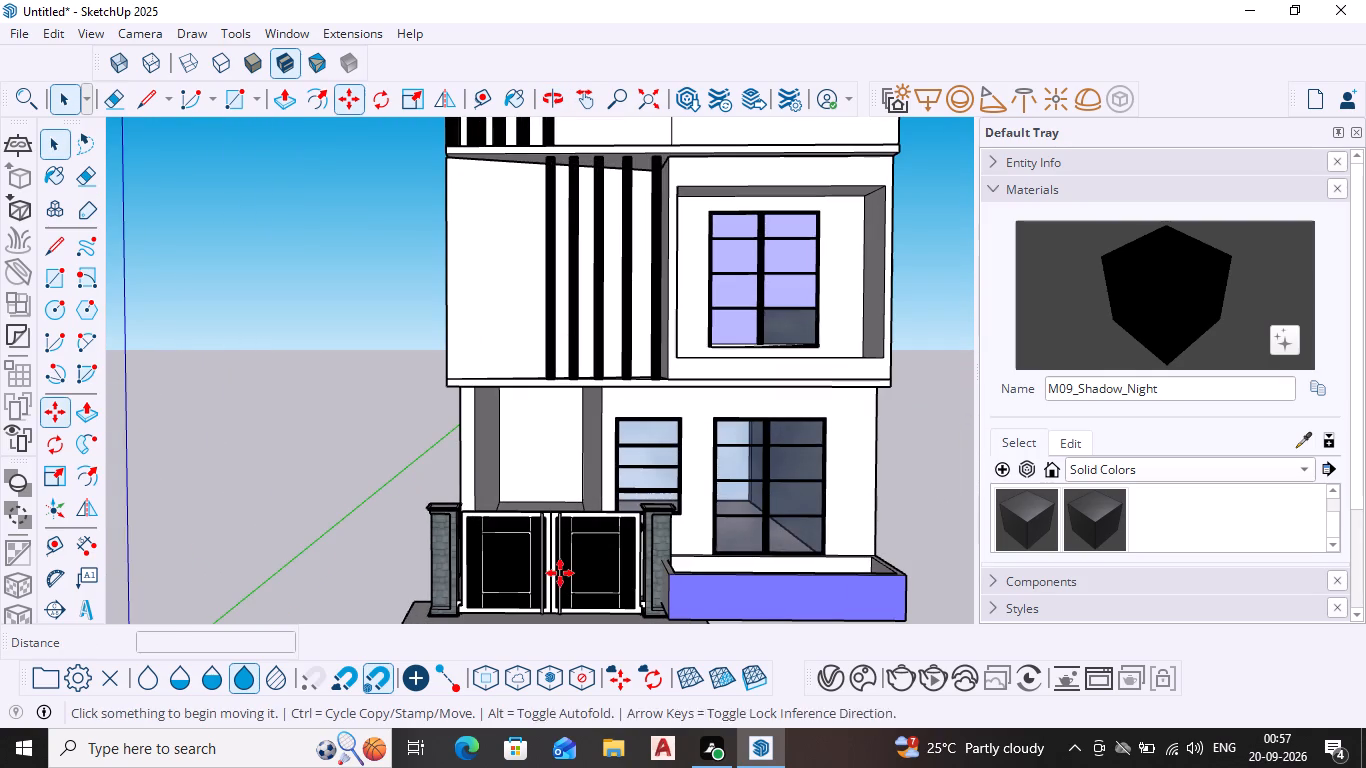
left_click(559, 573)
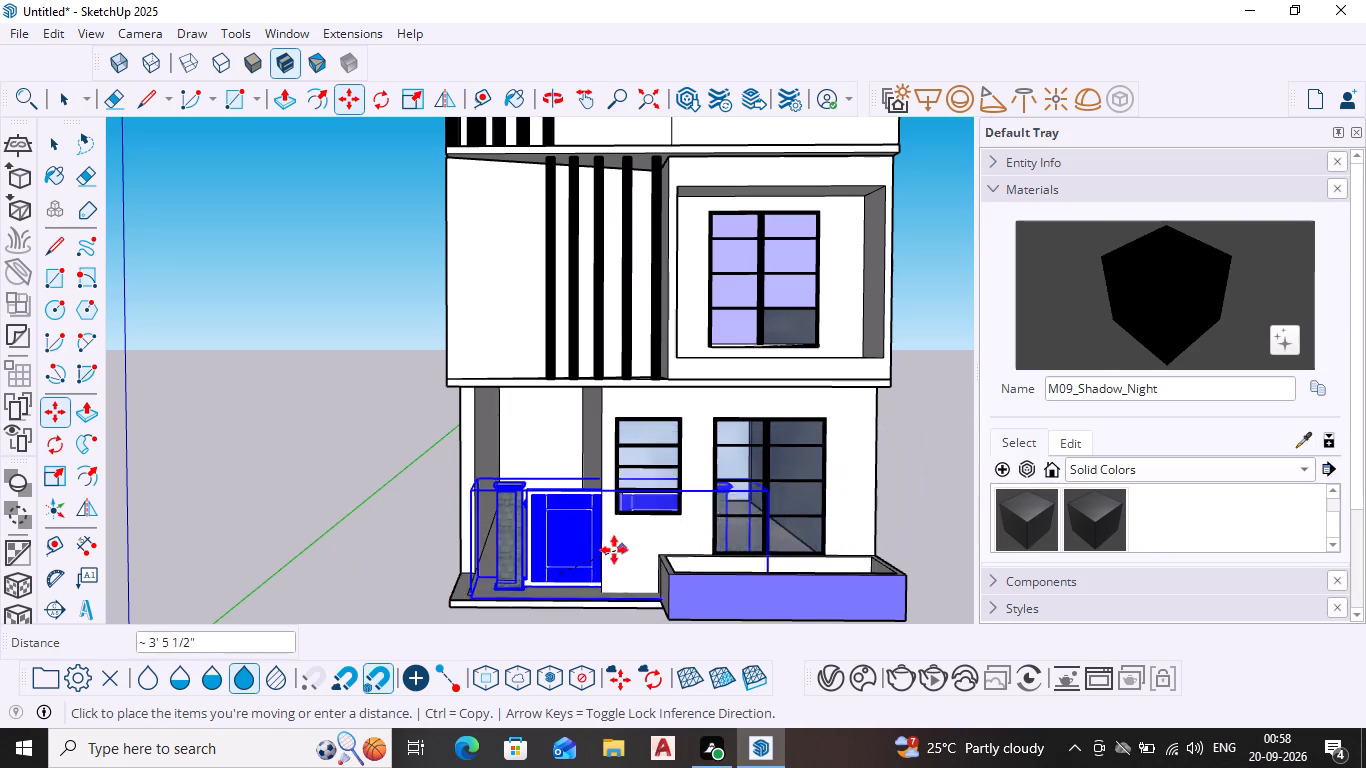
left_click(558, 559)
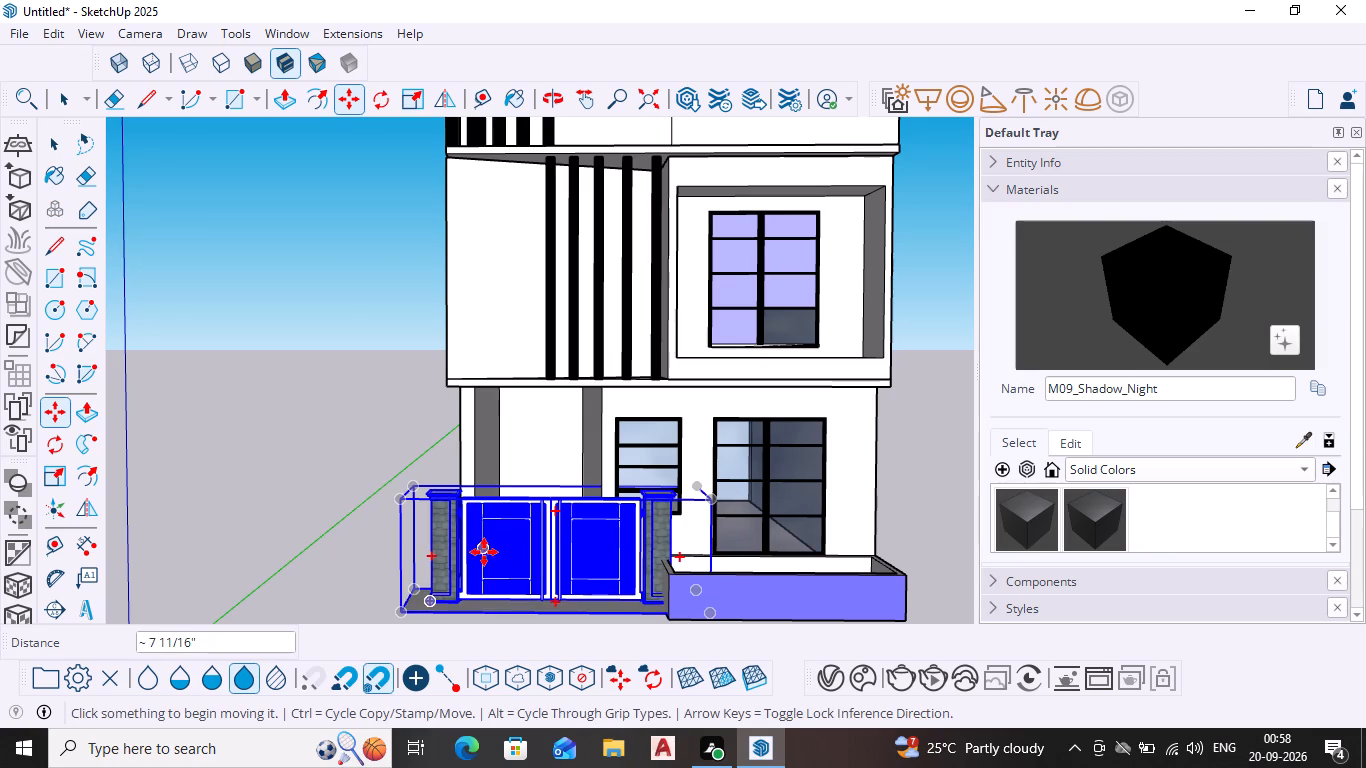
key("space")
Scale the gate down uniformly from its upper outer corner to suit the width of the porch opening.
left_click(47, 480)
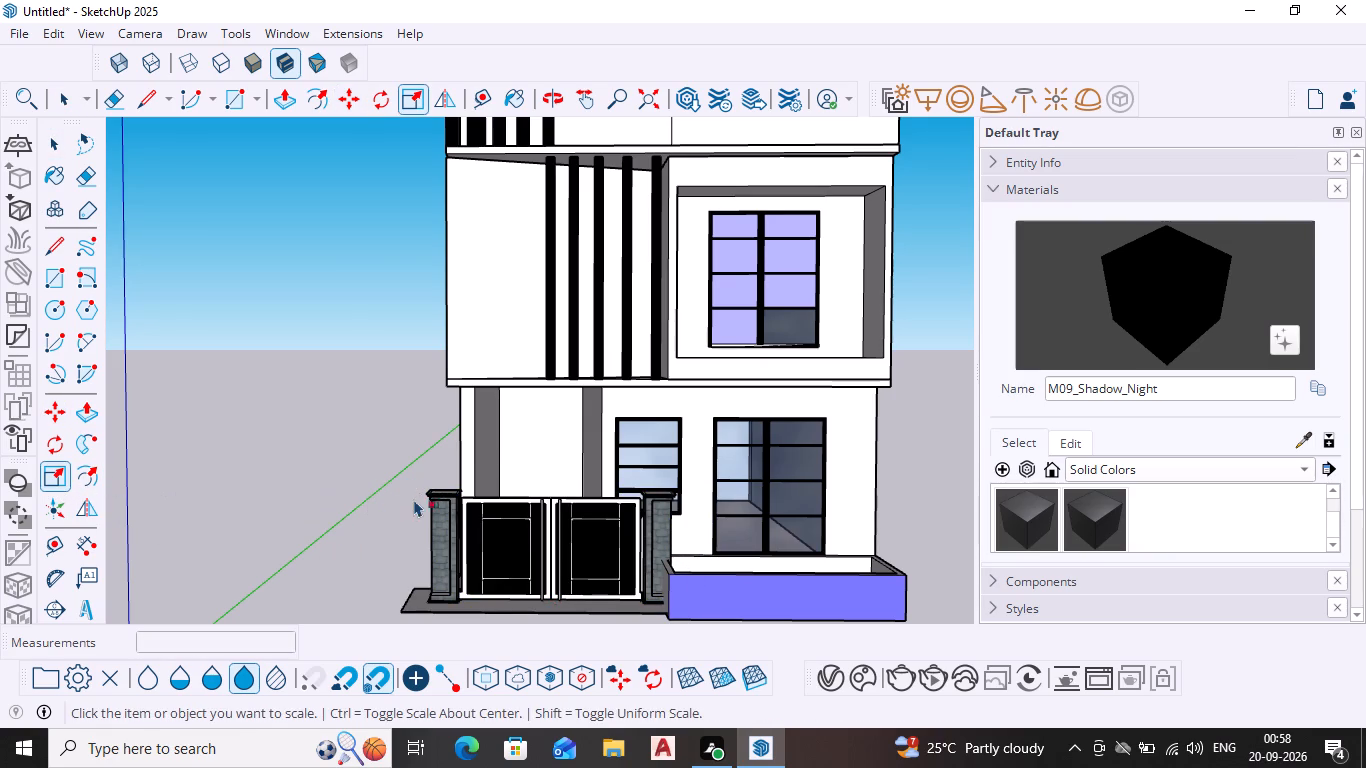
key("space")
left_click(64, 482)
left_click_drag(429, 492, 492, 527)
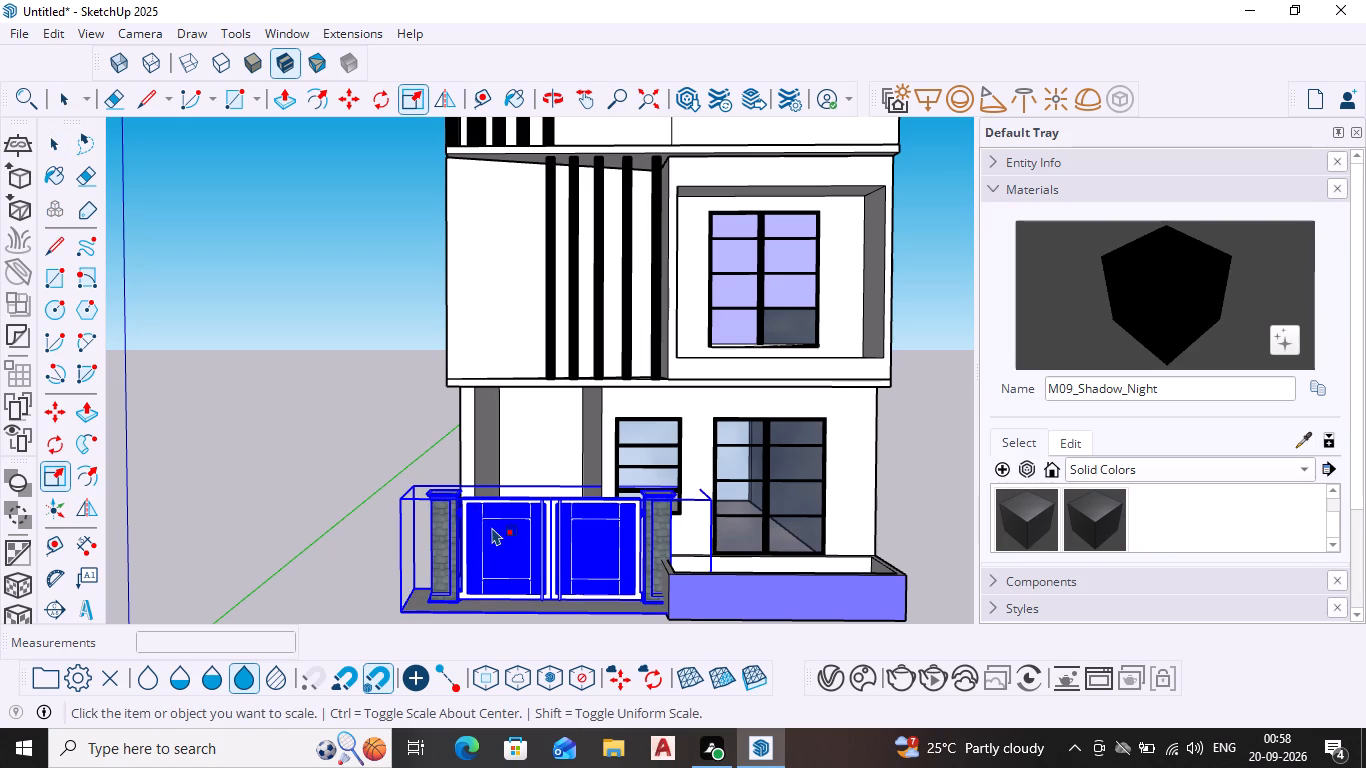
left_click_drag(492, 527, 498, 531)
left_click_drag(403, 502, 444, 514)
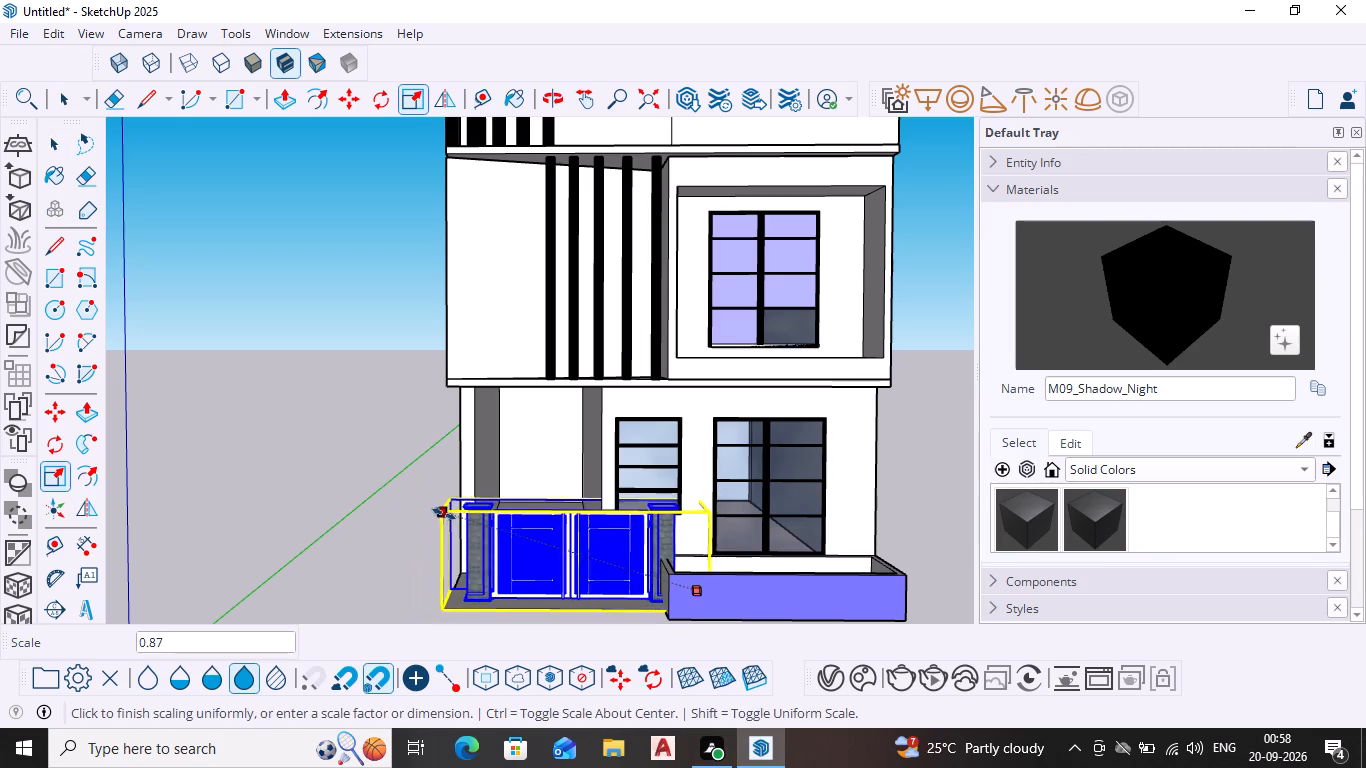
left_click_drag(444, 514, 465, 513)
key("space")
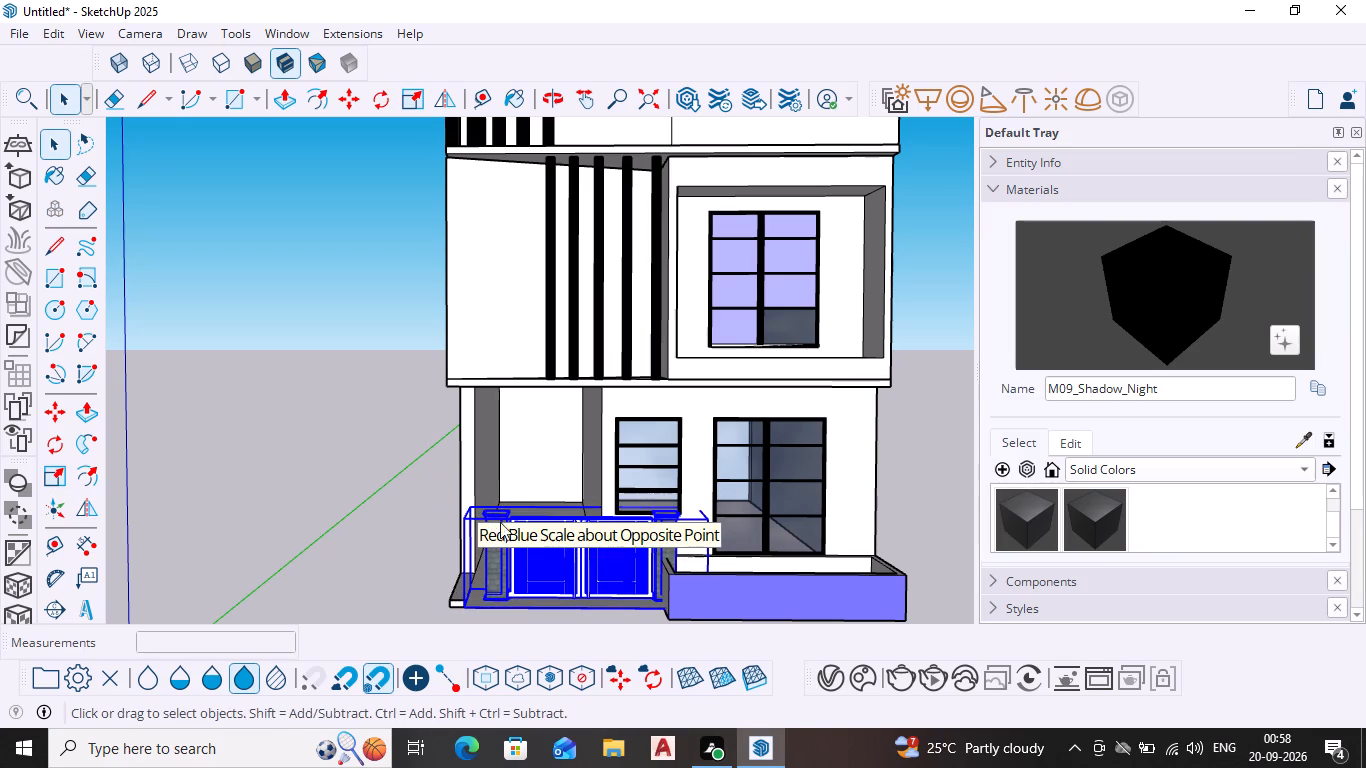
Move the gate about 1' 1 5/16" sideways, away from the planter, to line up with the porch opening, and deselect it.
key("m")
key("Return")
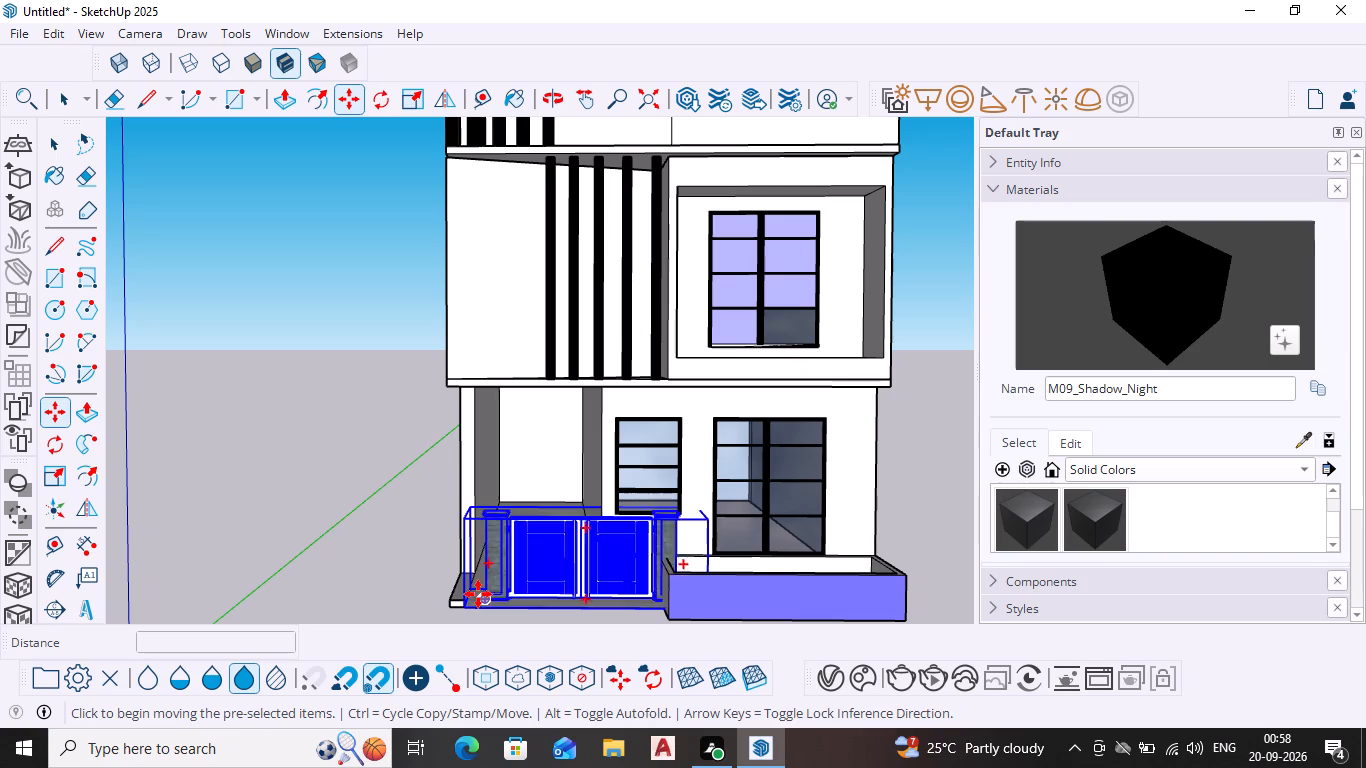
left_click(484, 599)
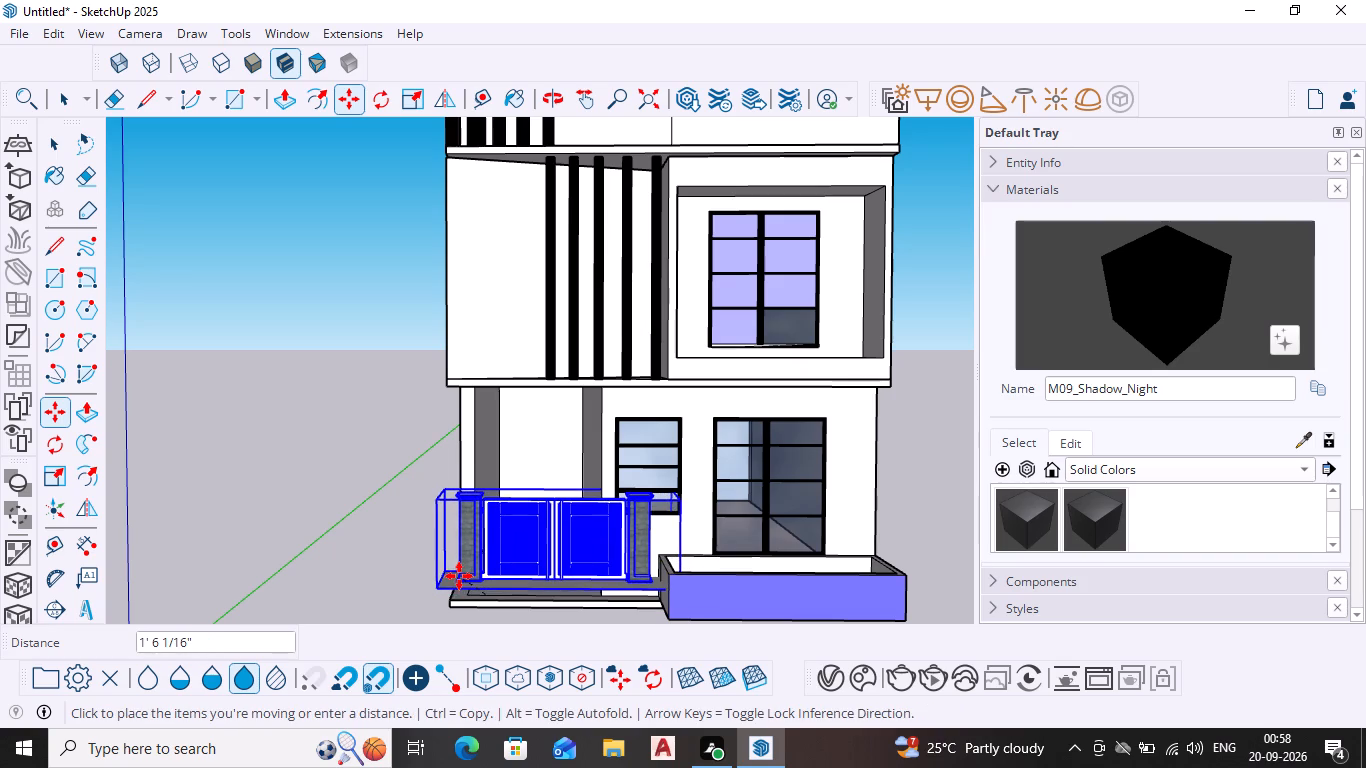
left_click(462, 587)
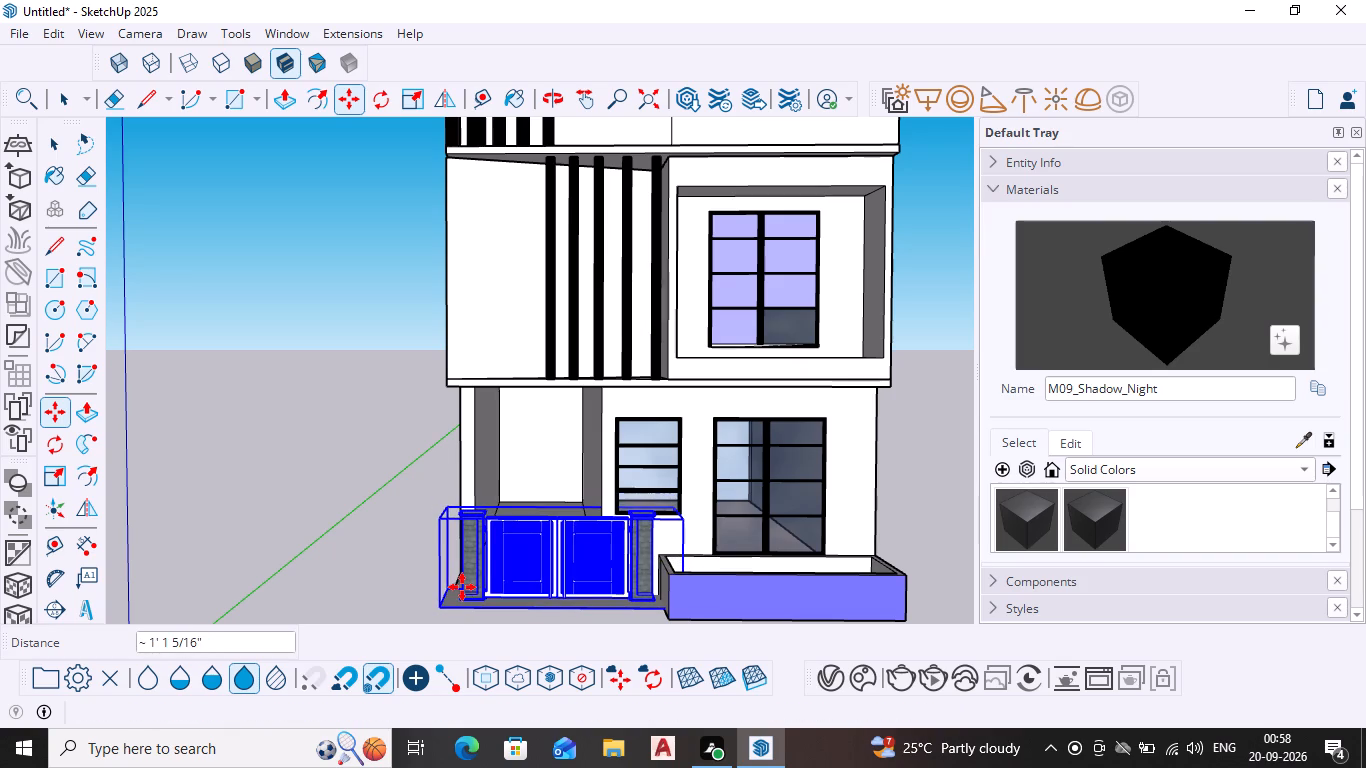
key("space")
key("space")
left_click(249, 332)
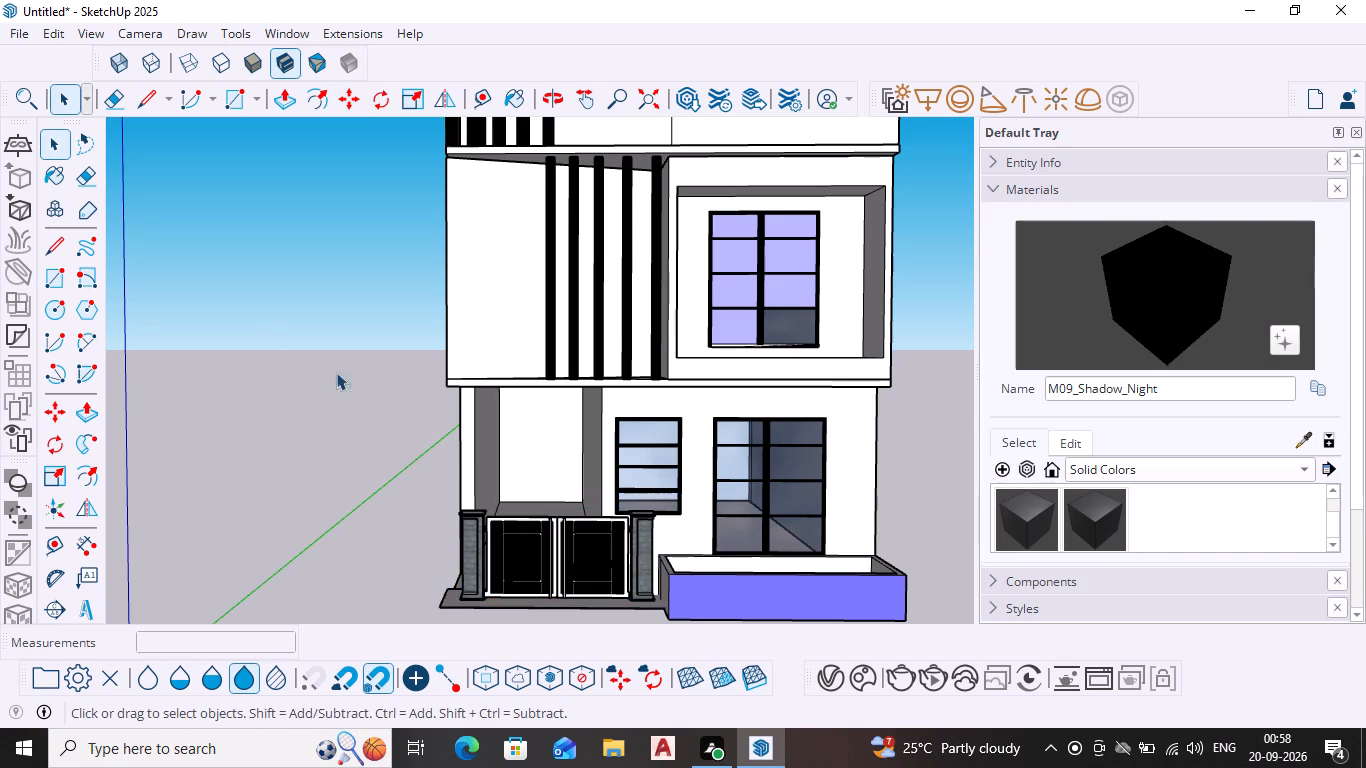
Move the gate about 1/8" along the red axis from its lower outer corner, and deselect it.
scroll(439, 419, "down", 3)
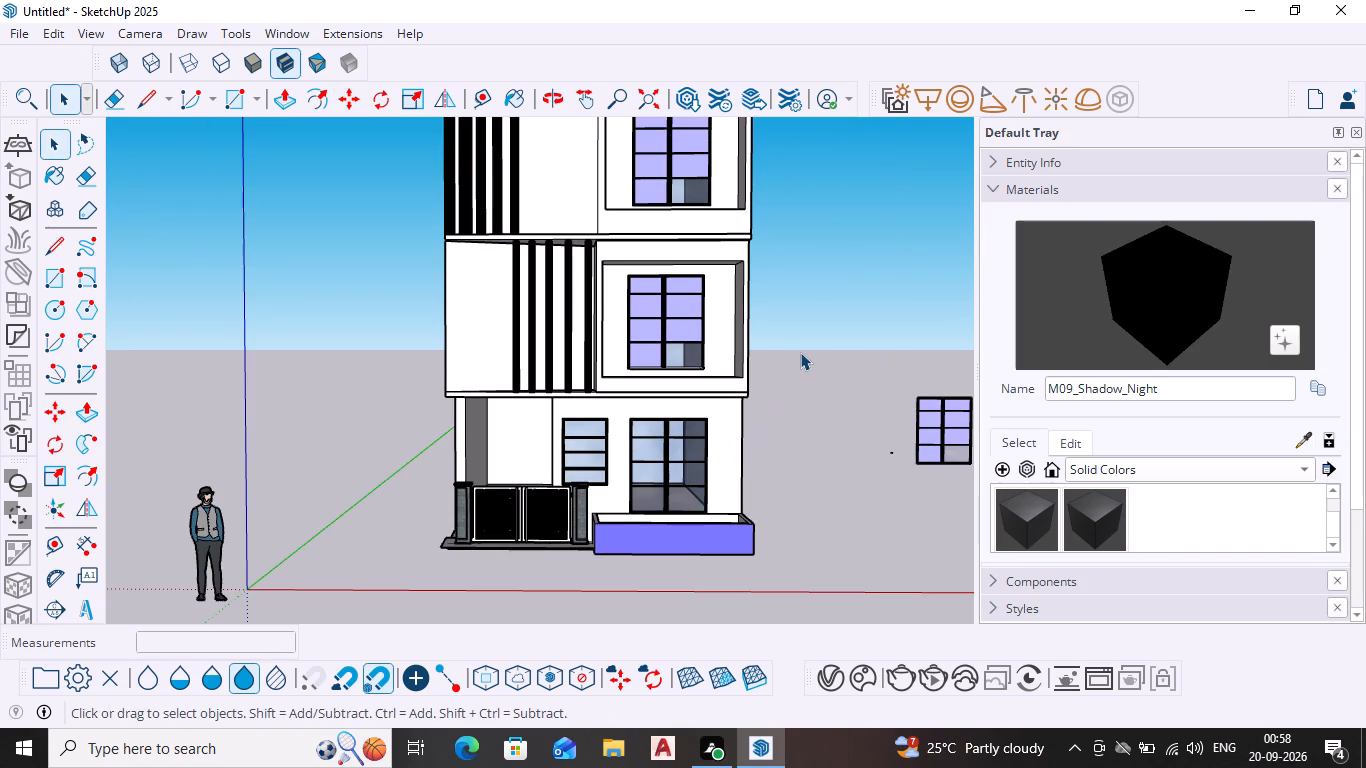
middle_click_drag(499, 462, 531, 569)
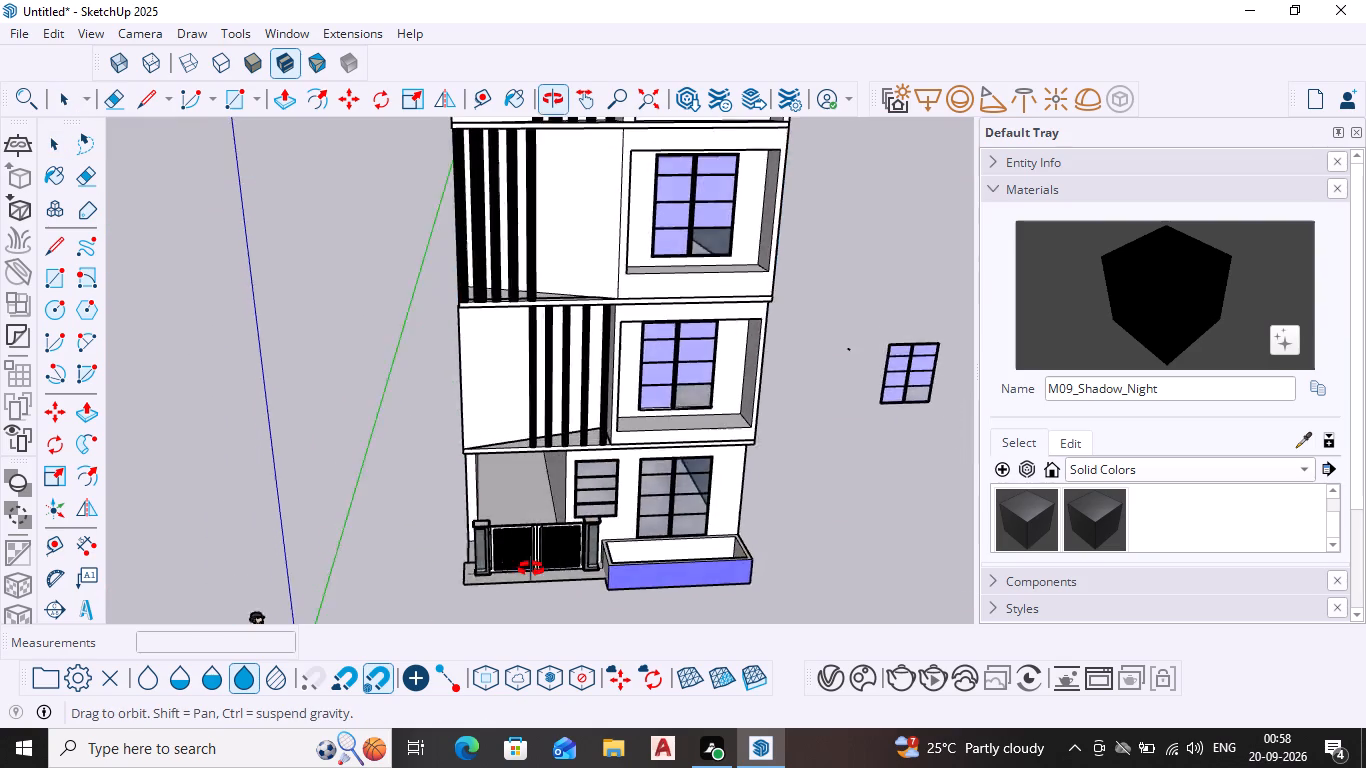
middle_click_drag(531, 569, 482, 566)
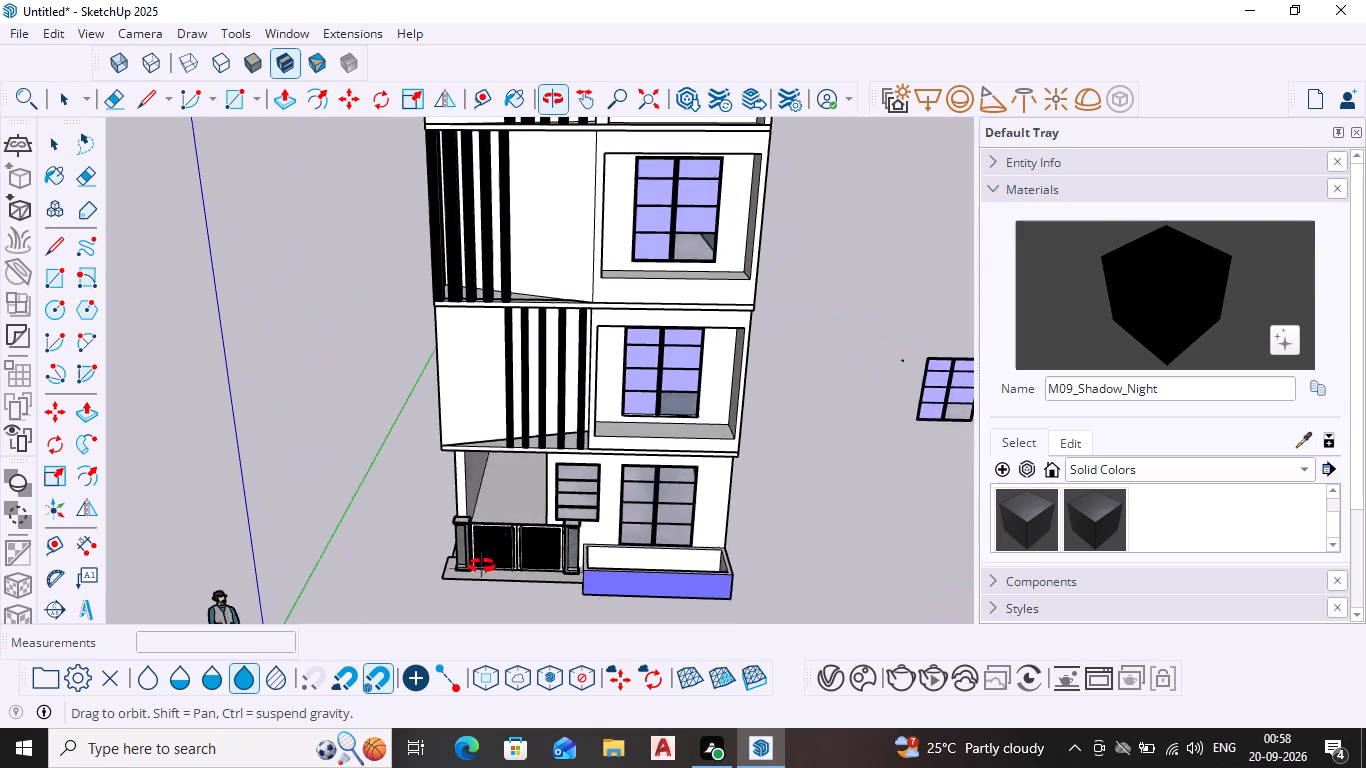
middle_click_drag(482, 566, 481, 566)
scroll(485, 563, "up", 7)
middle_click_drag(494, 538, 502, 594)
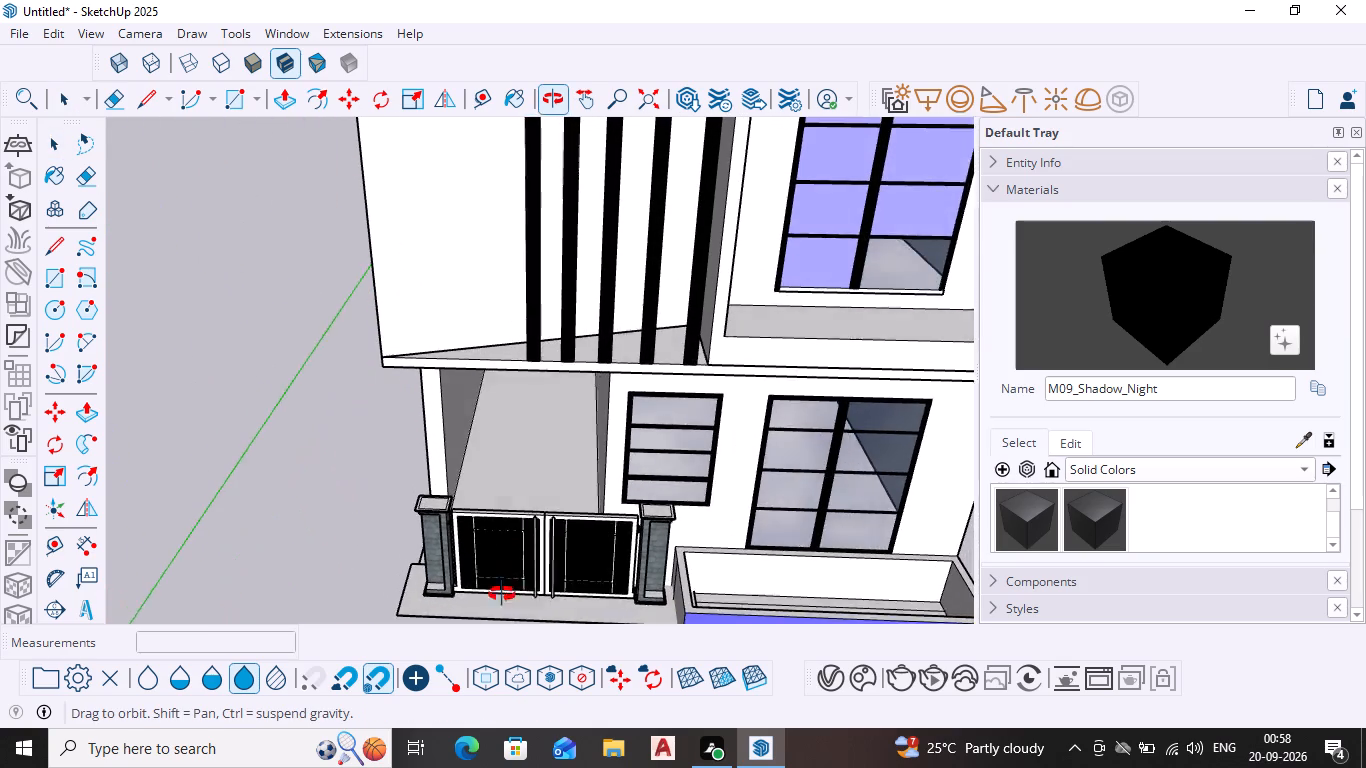
middle_click_drag(502, 594, 506, 550)
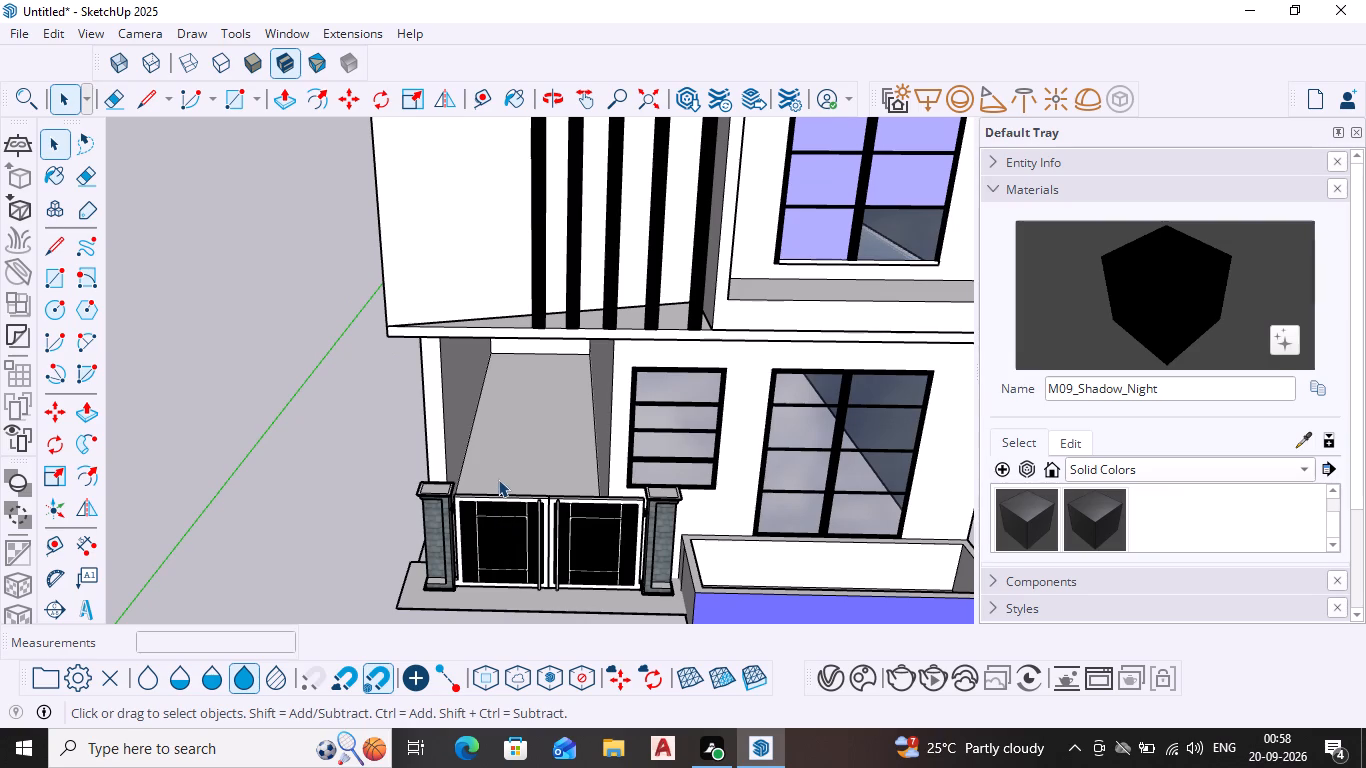
middle_click_drag(505, 495, 515, 449)
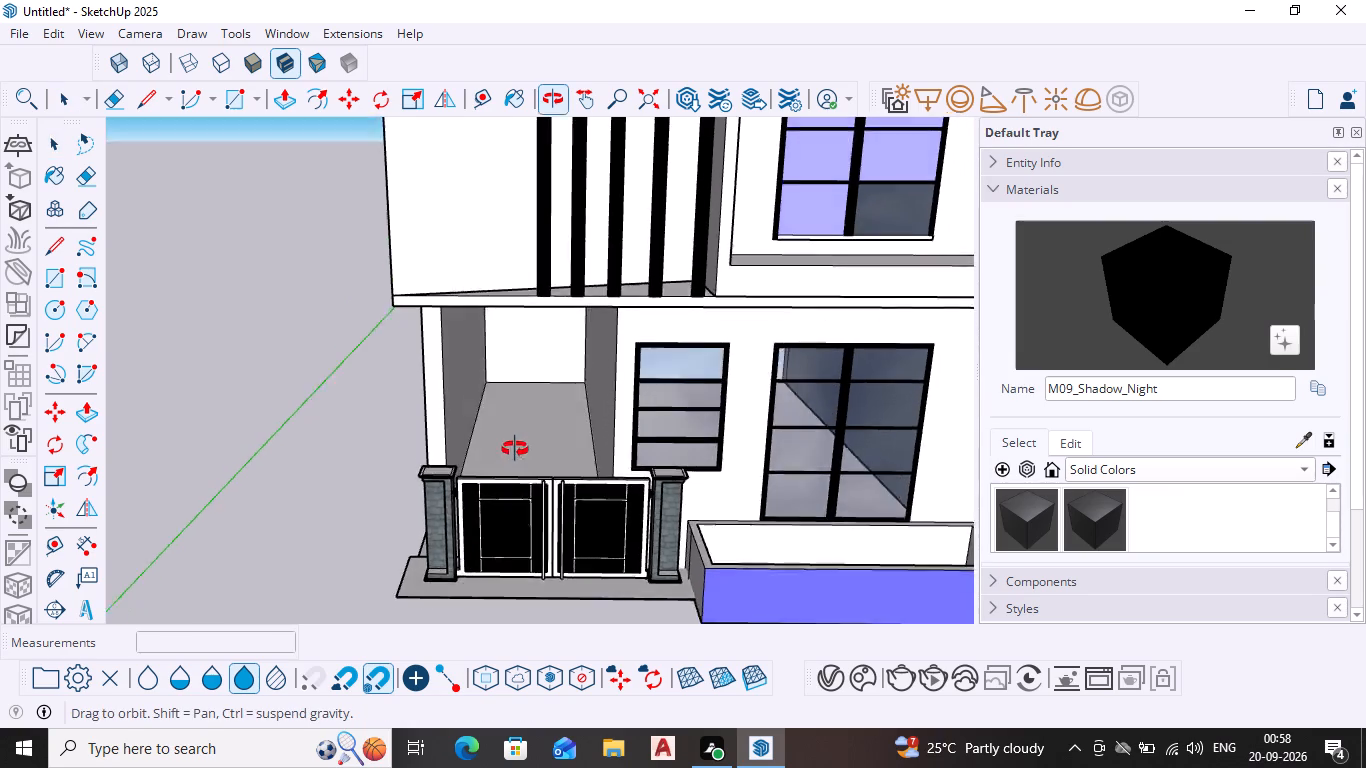
middle_click_drag(515, 449, 576, 422)
left_click(528, 533)
key("m")
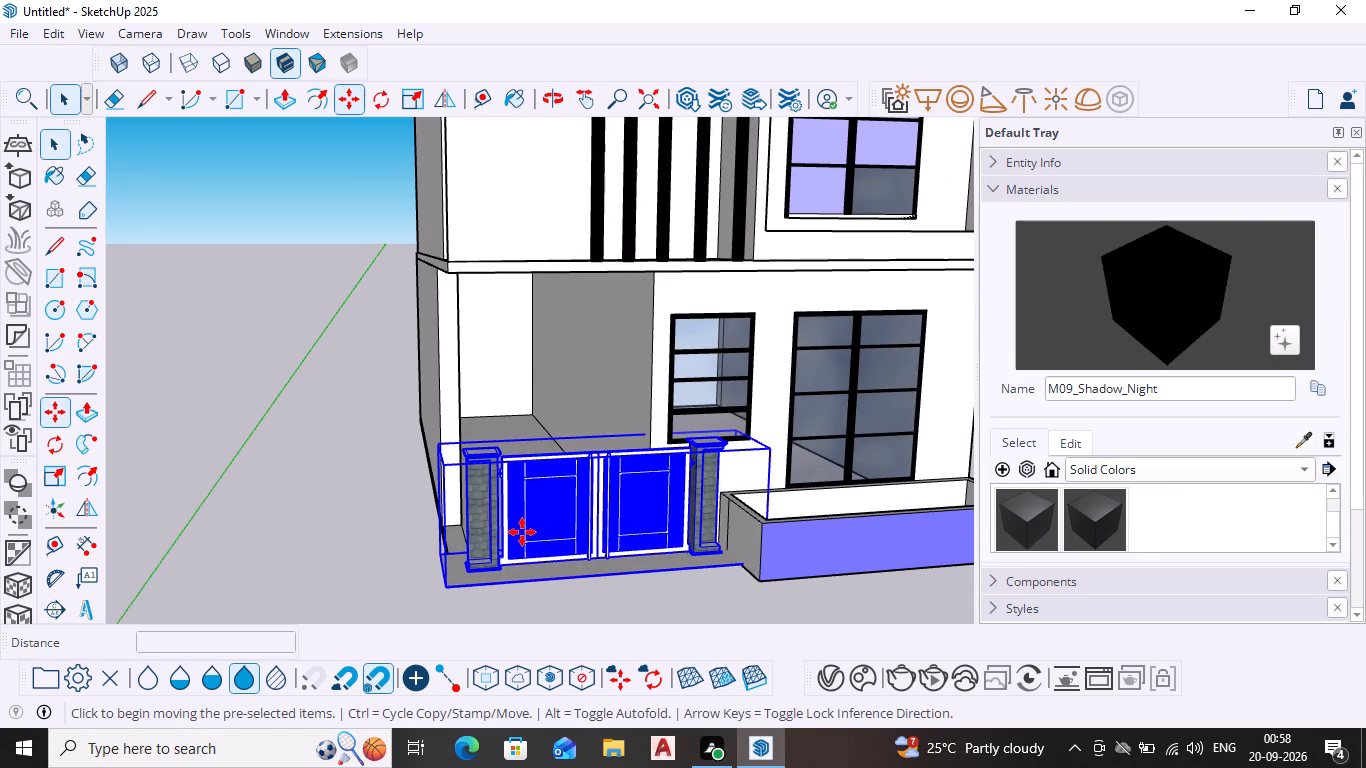
key("Return")
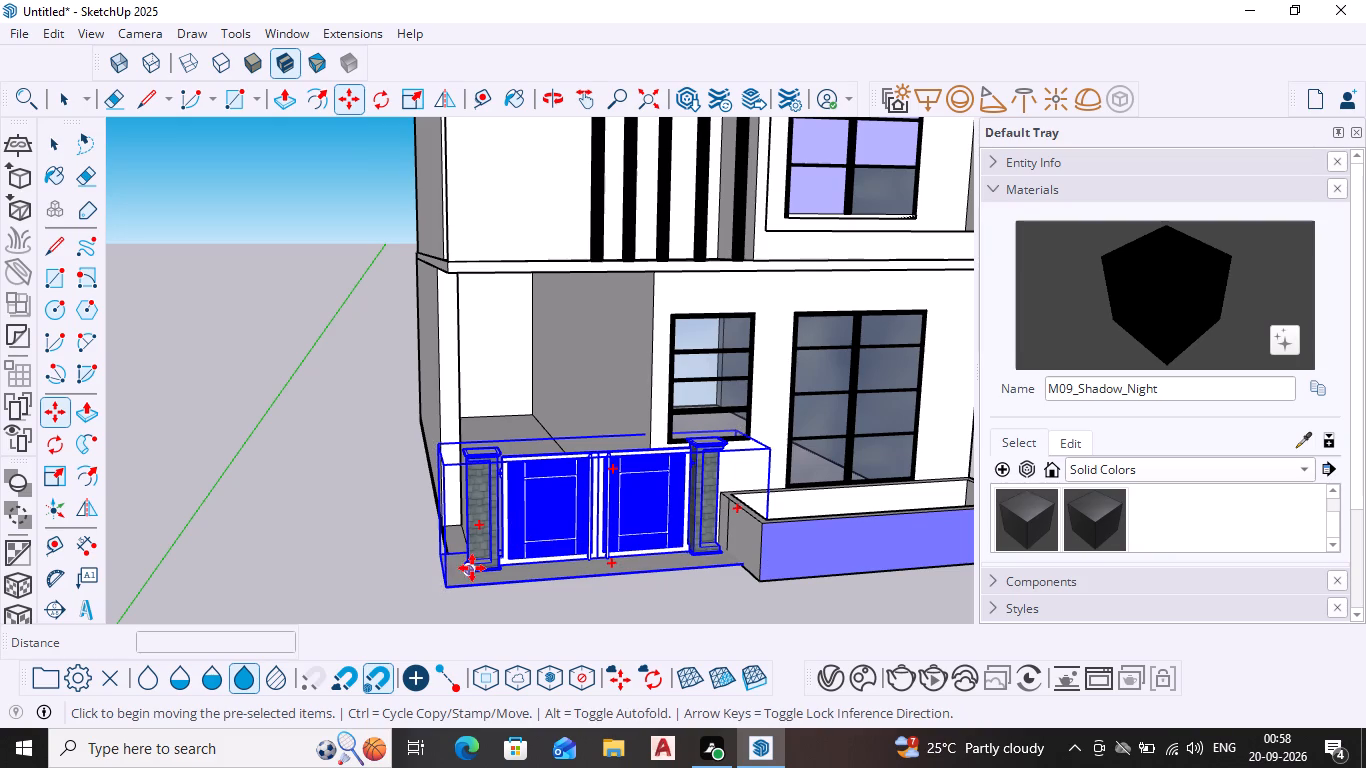
left_click(472, 568)
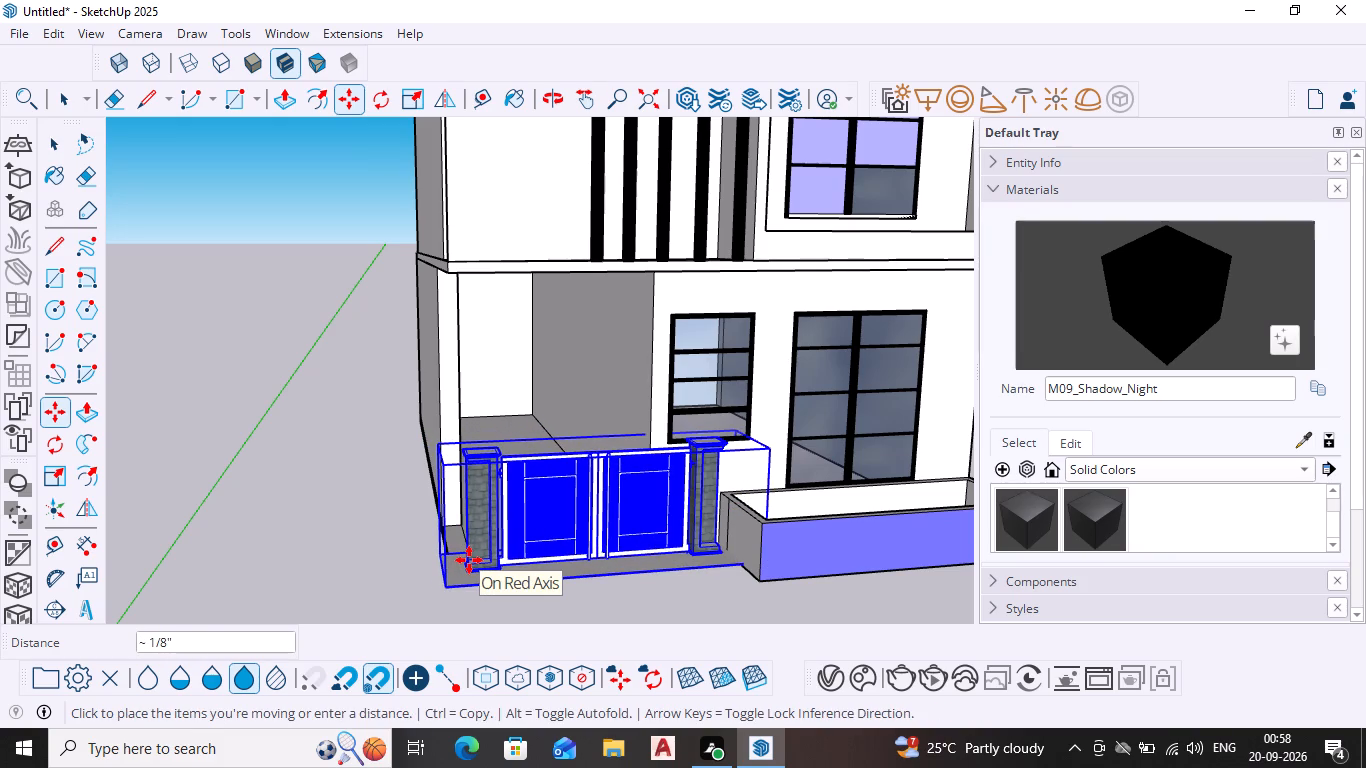
left_click(469, 560)
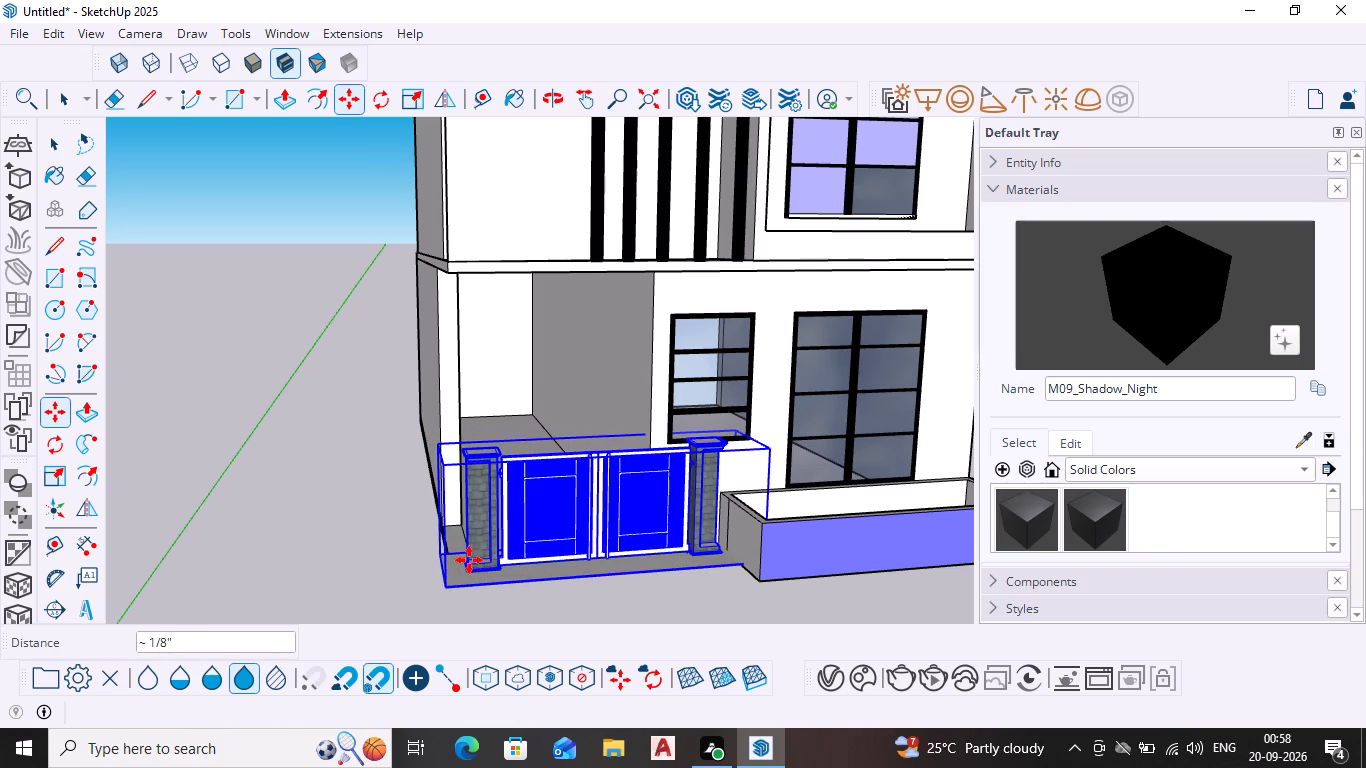
key("space")
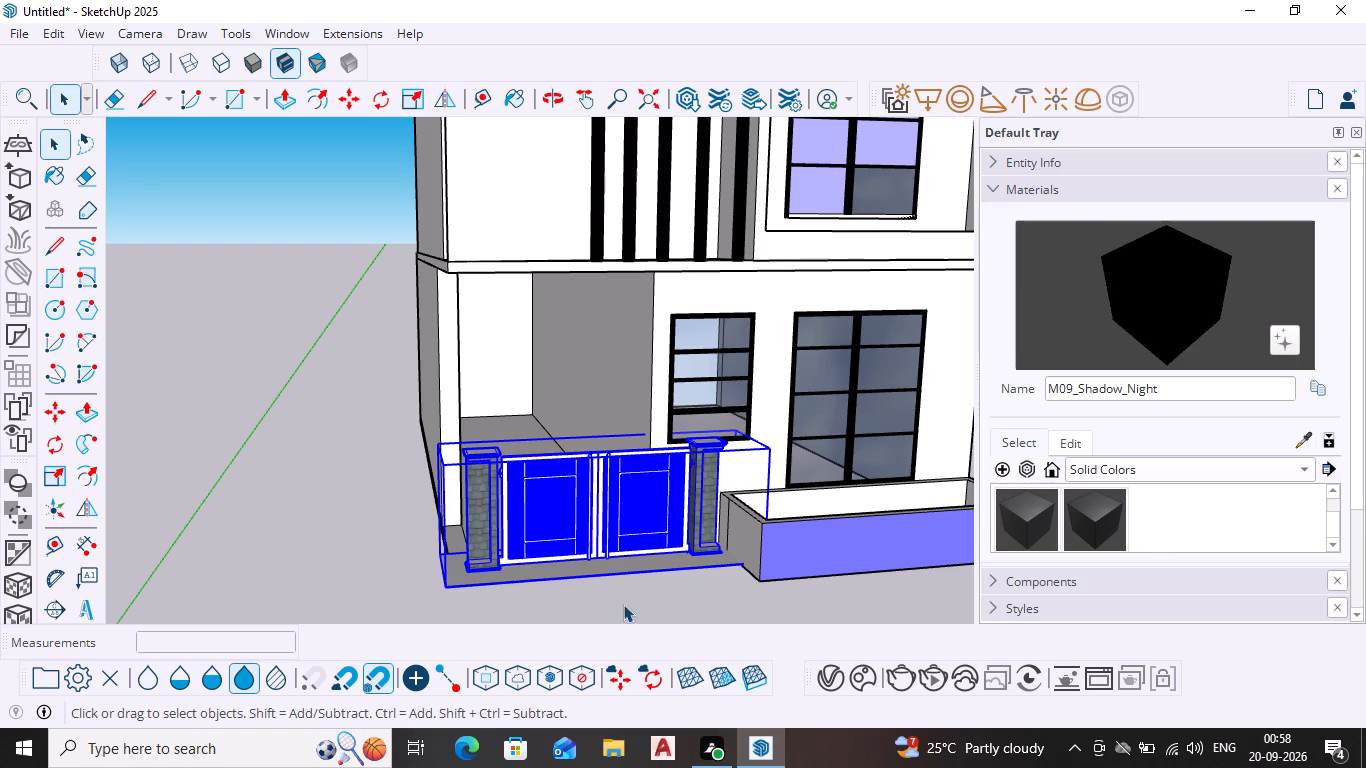
left_click(351, 499)
Inside the ground-floor group, push/pull the end face of the porch's outer side wall about 3' 9 1/4" forward to the gate pillar.
middle_click_drag(806, 551, 696, 510)
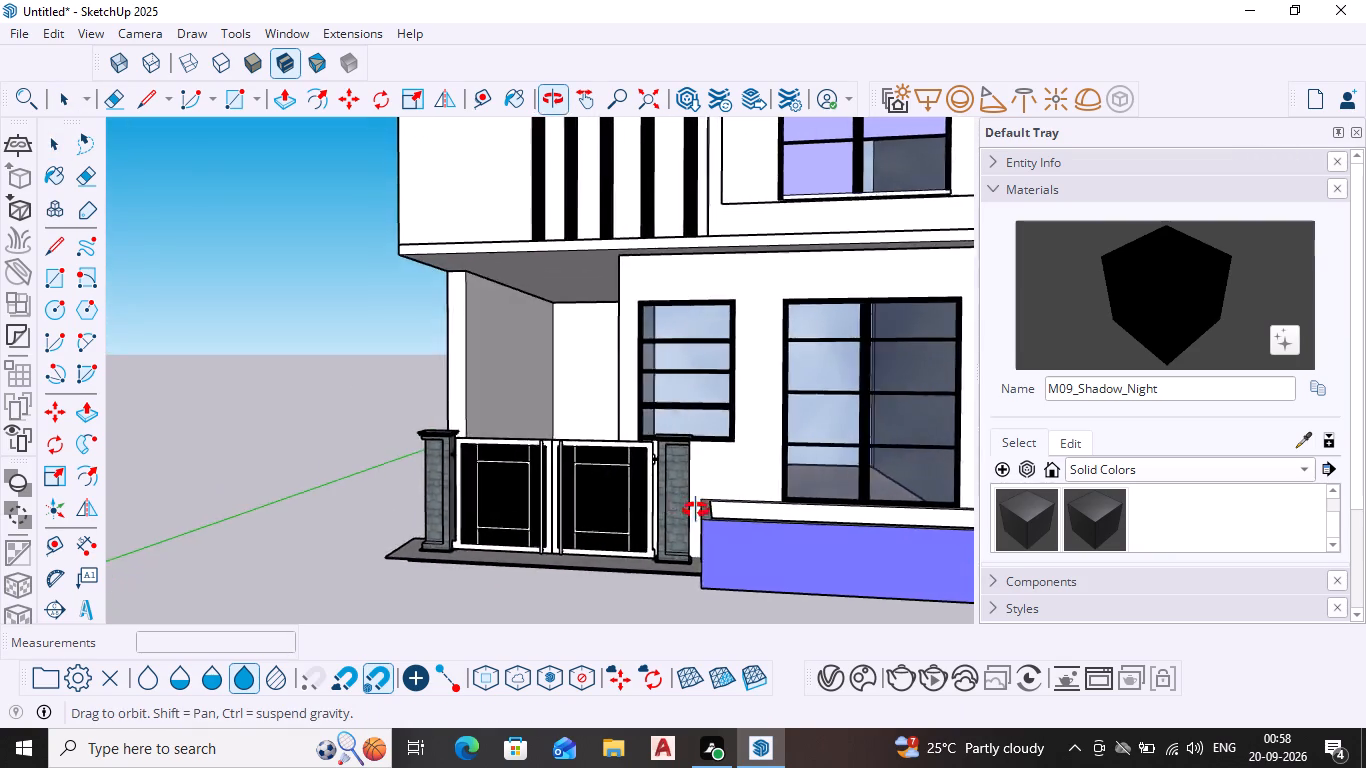
middle_click_drag(696, 510, 795, 515)
scroll(740, 515, "down", 1)
scroll(492, 540, "up", 2)
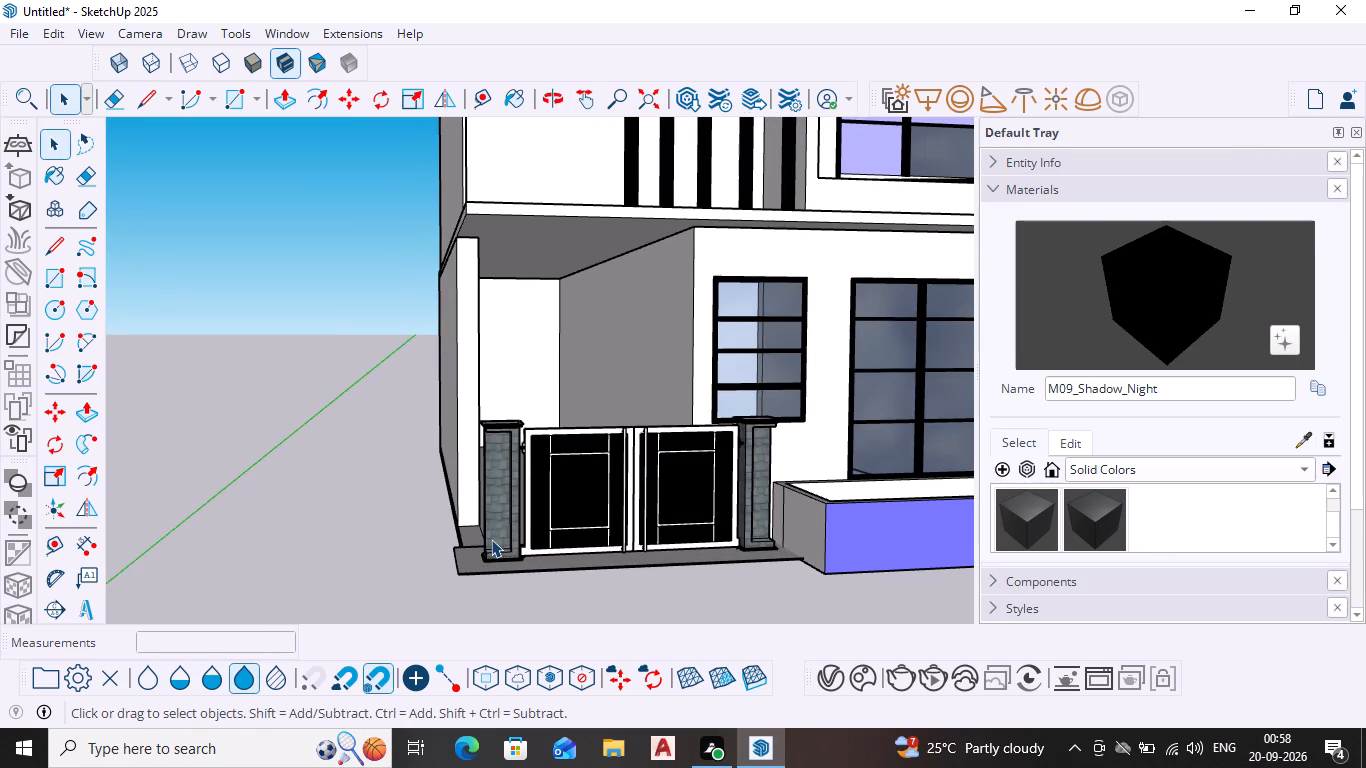
scroll(635, 536, "up", 2)
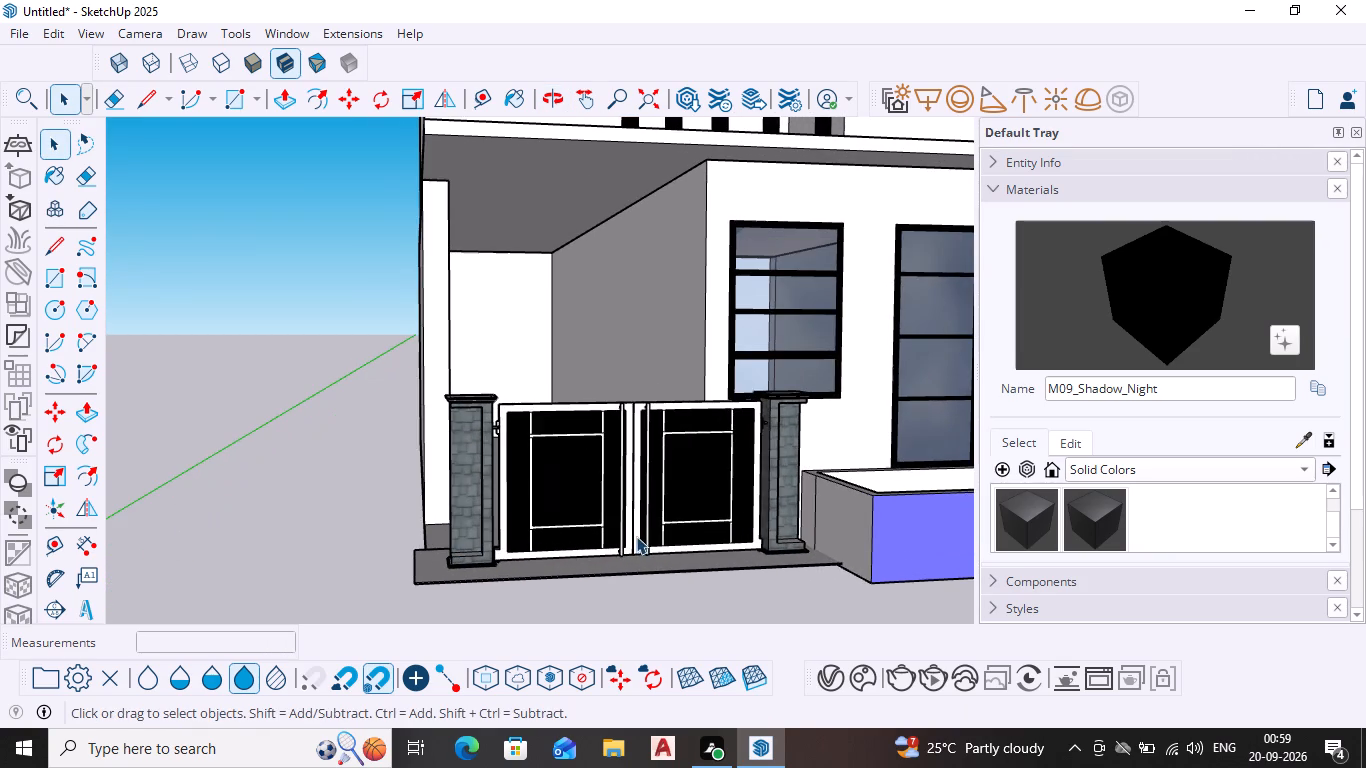
middle_click_drag(638, 536, 811, 566)
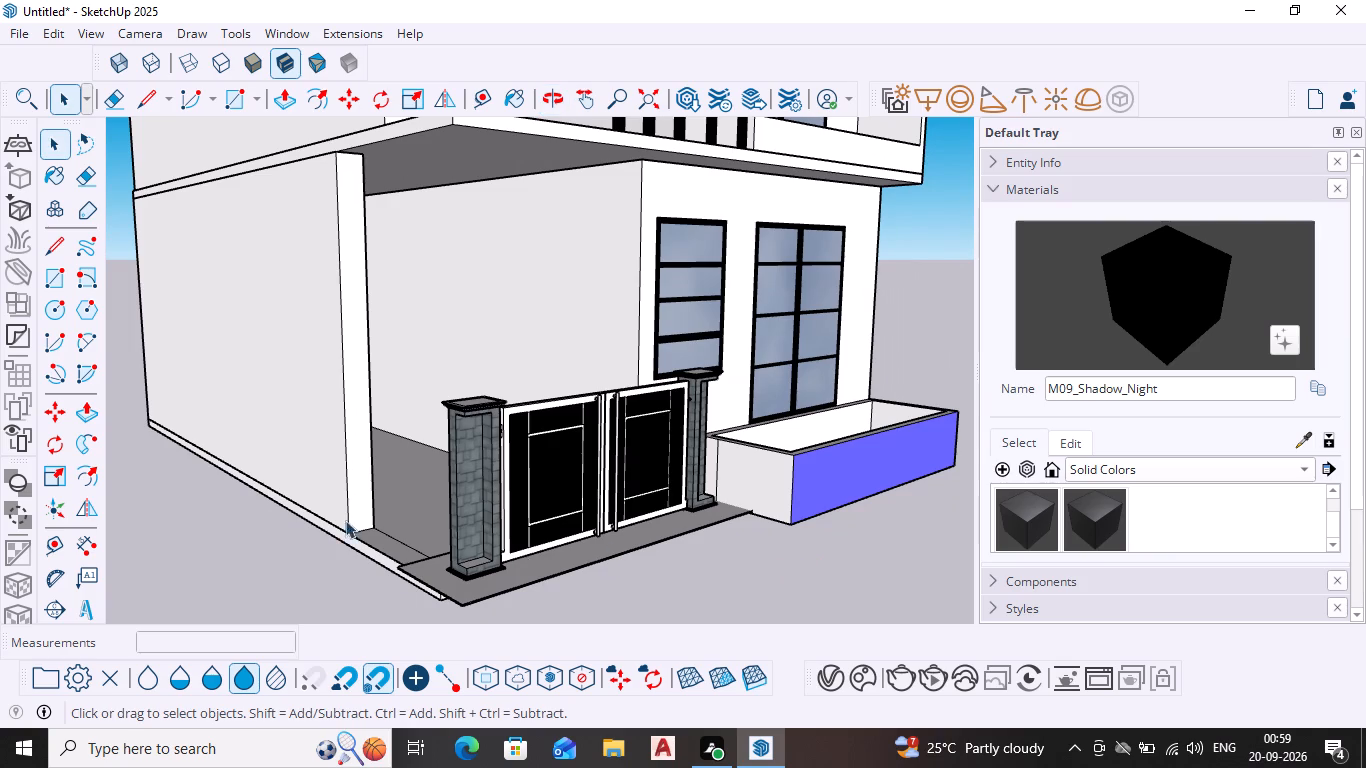
left_click(358, 481)
triple_click(358, 481)
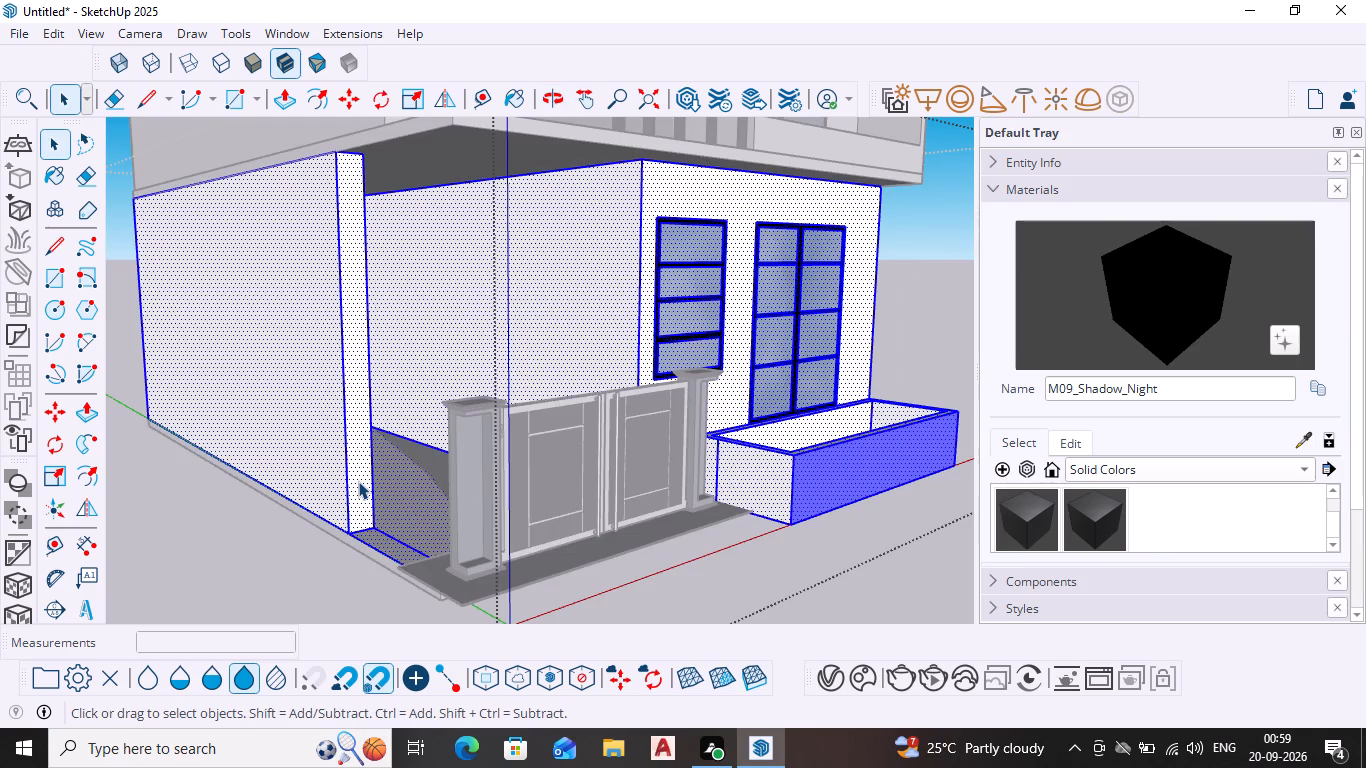
left_click(358, 481)
key("p")
key("Return")
left_click(358, 481)
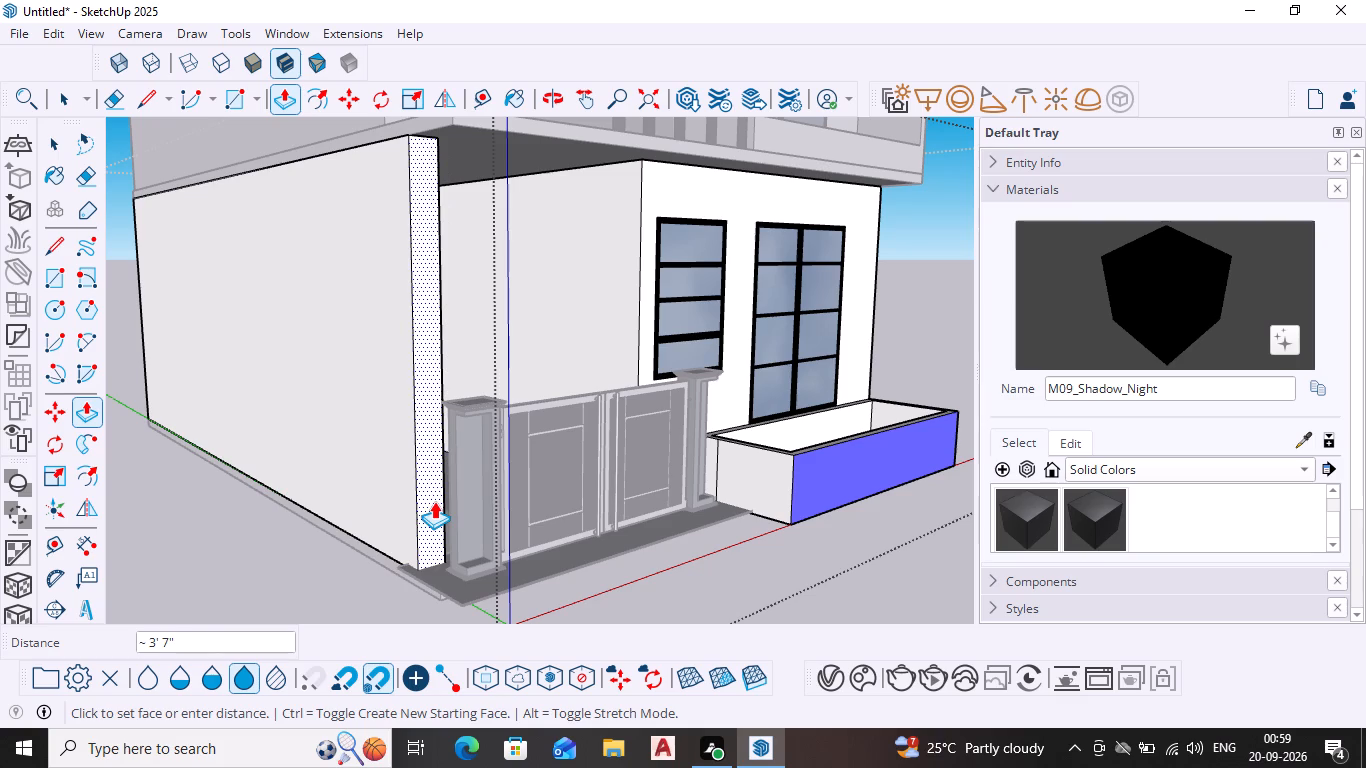
left_click(439, 501)
key("space")
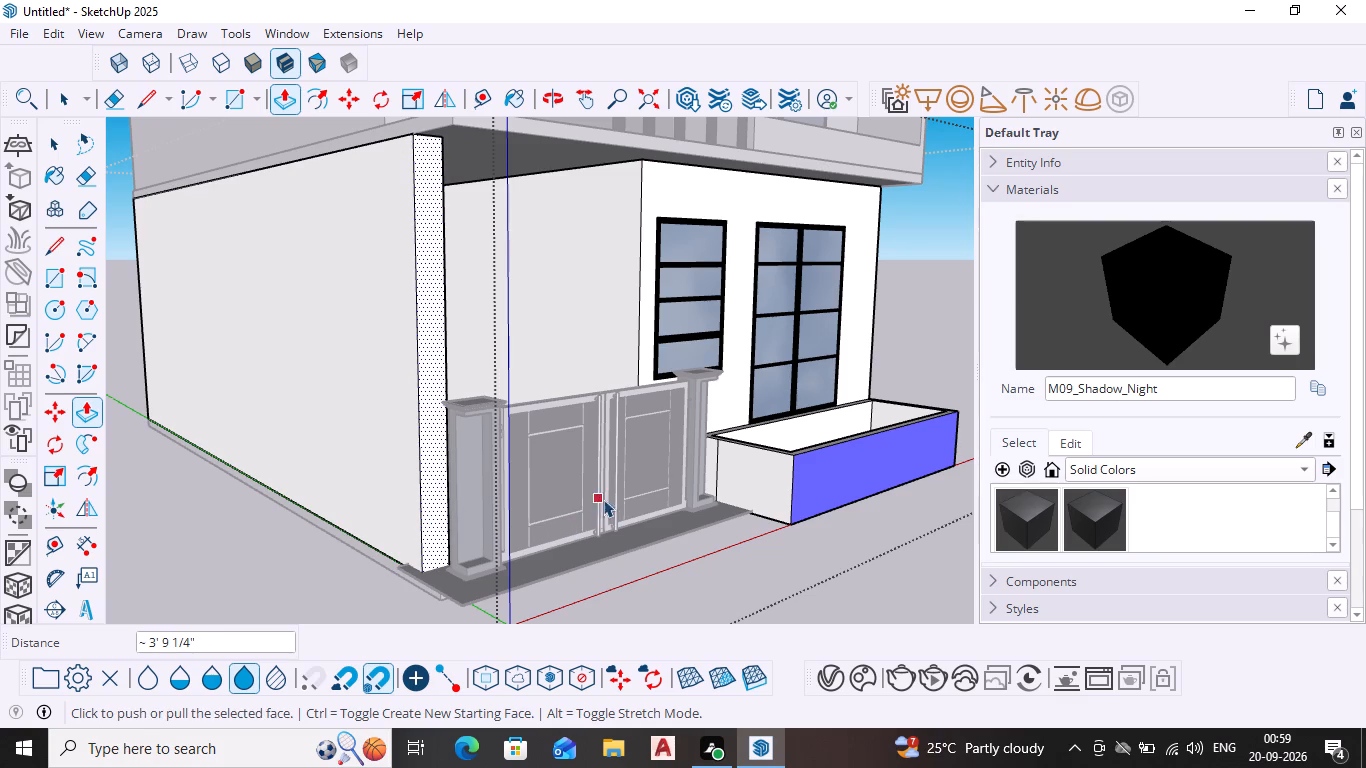
scroll(623, 491, "down", 3)
middle_click_drag(625, 473, 468, 459)
scroll(457, 452, "down", 1)
left_click(292, 403)
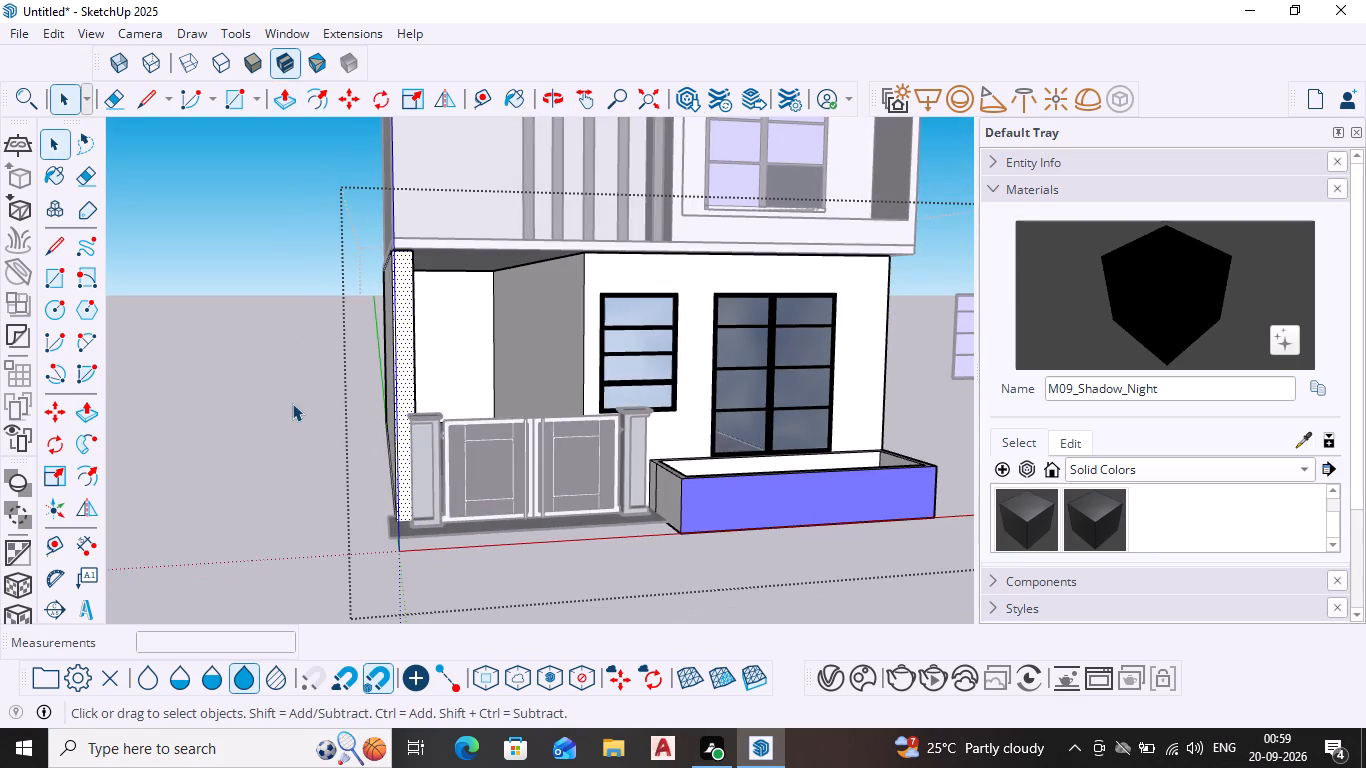
Inside the second upper floor's group, paint the wall behind the black posts with Marble_01_1K from the Stone collection.
scroll(523, 435, "down", 3)
middle_click_drag(522, 438, 461, 451)
scroll(857, 369, "down", 3)
scroll(766, 382, "down", 3)
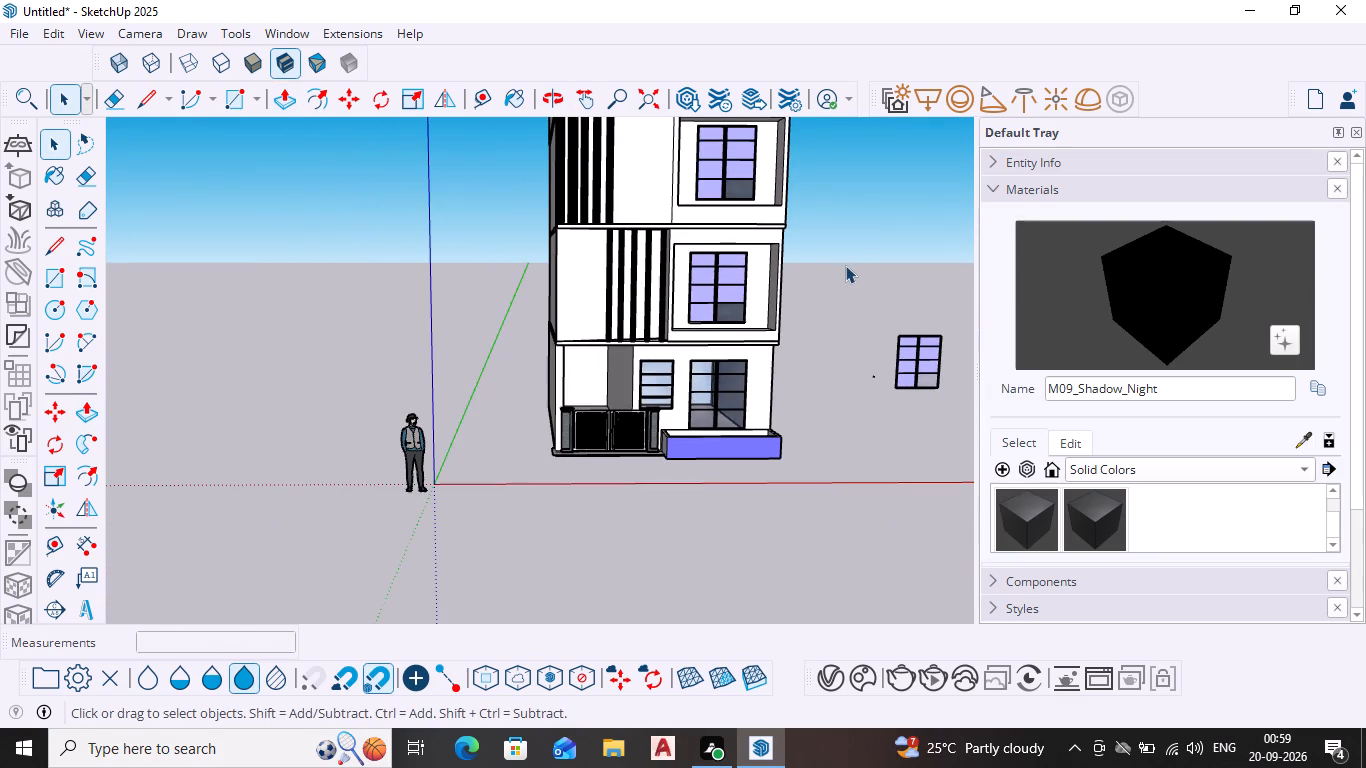
middle_click_drag(836, 268, 672, 380, "shift")
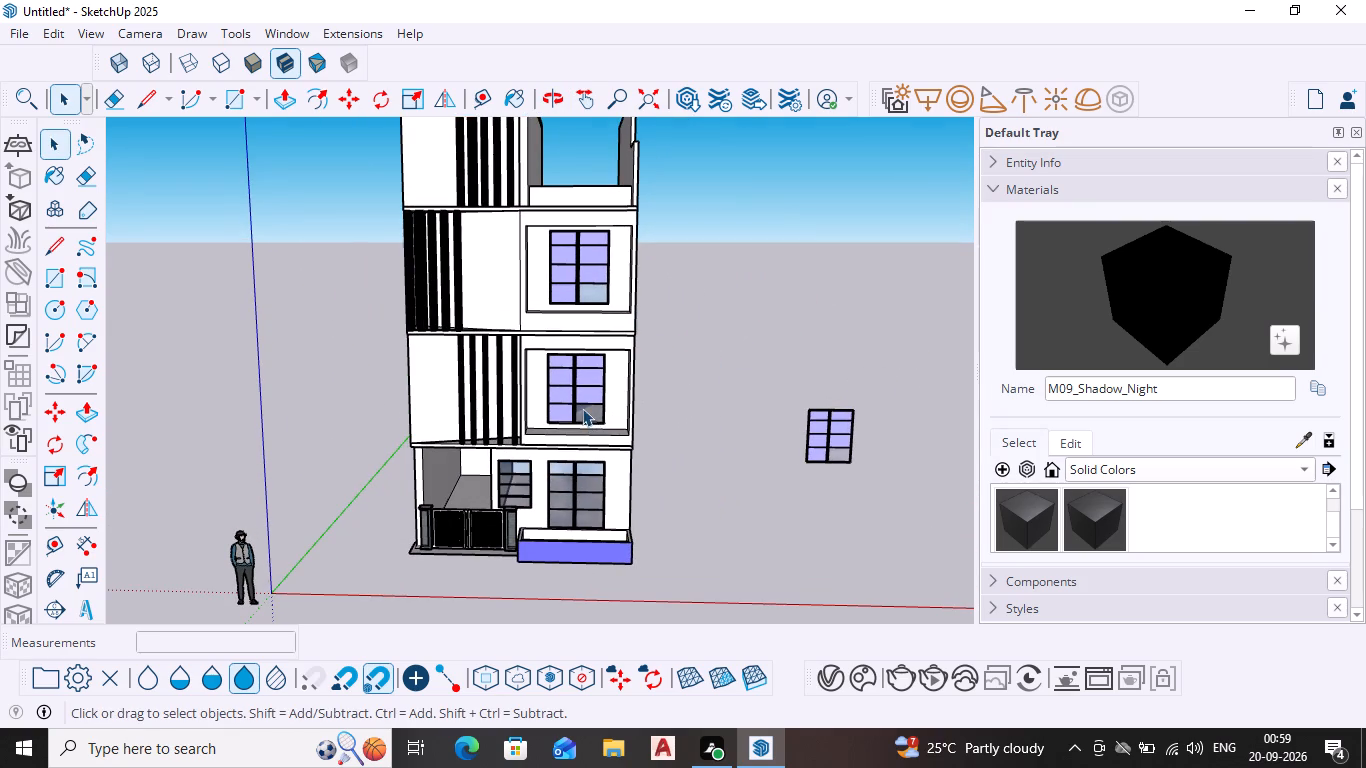
triple_click(499, 288)
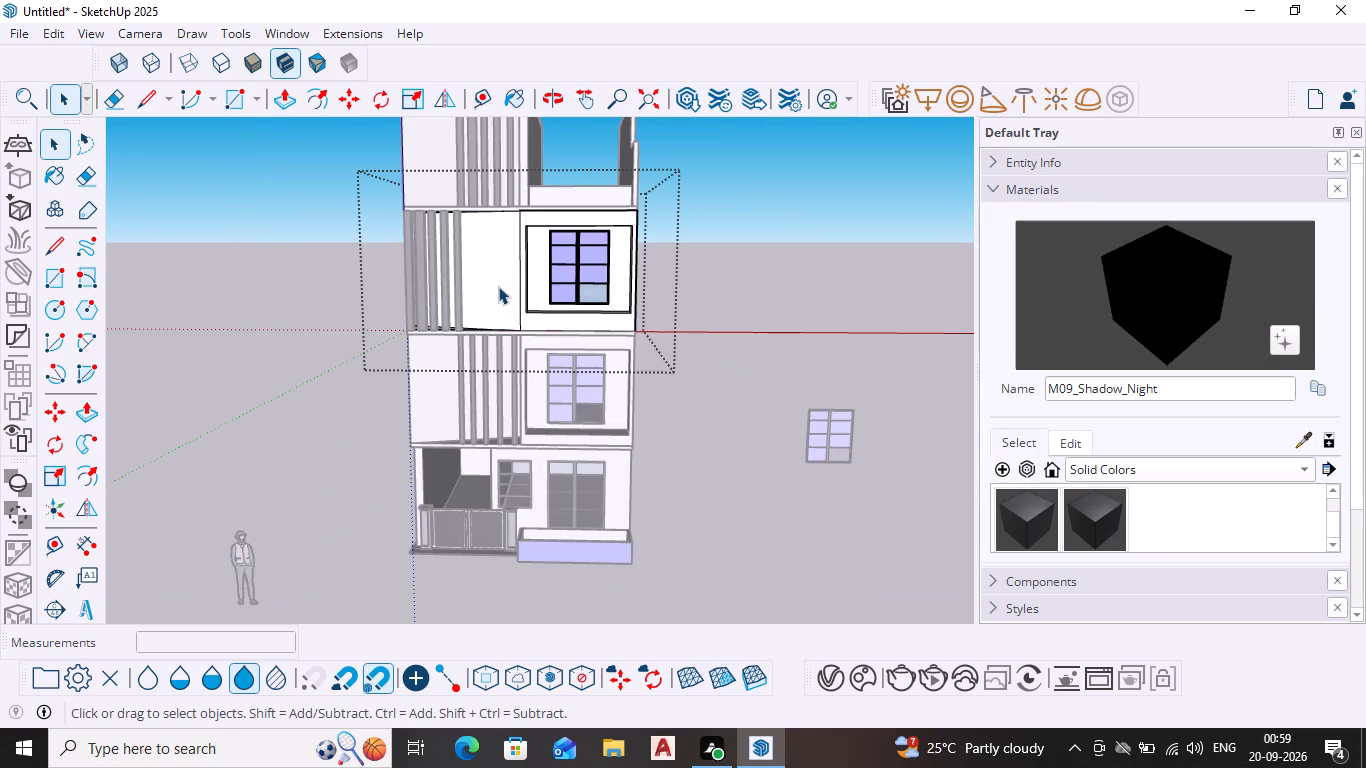
left_click(498, 286)
left_click(498, 286)
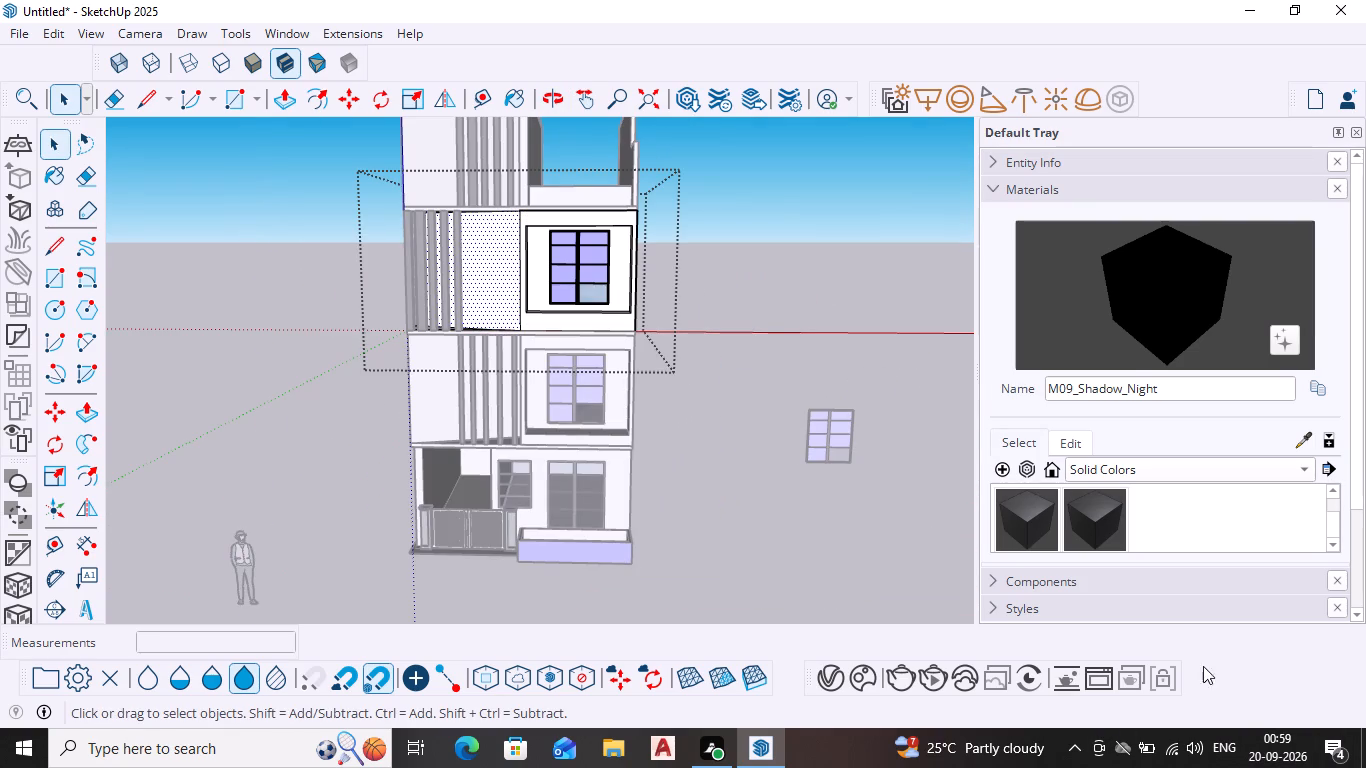
left_click(1205, 462)
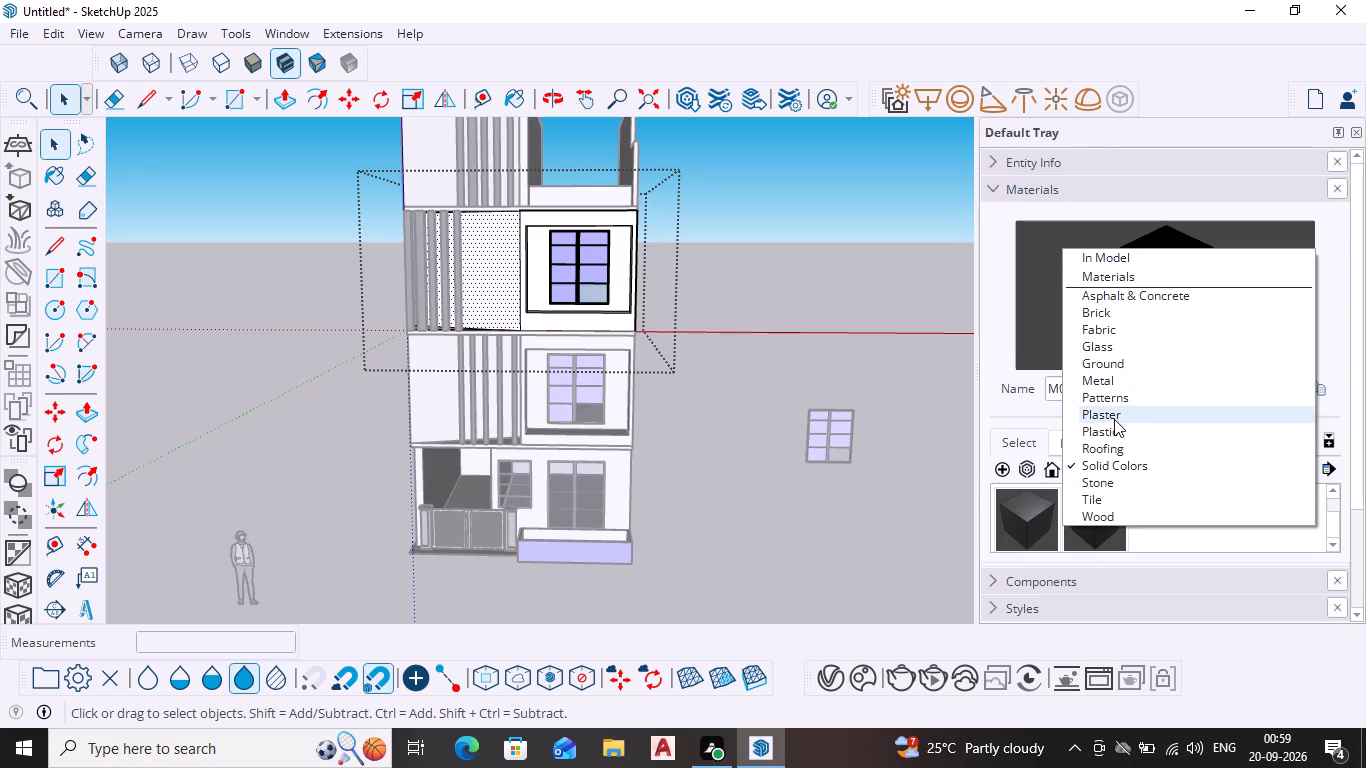
left_click(1108, 484)
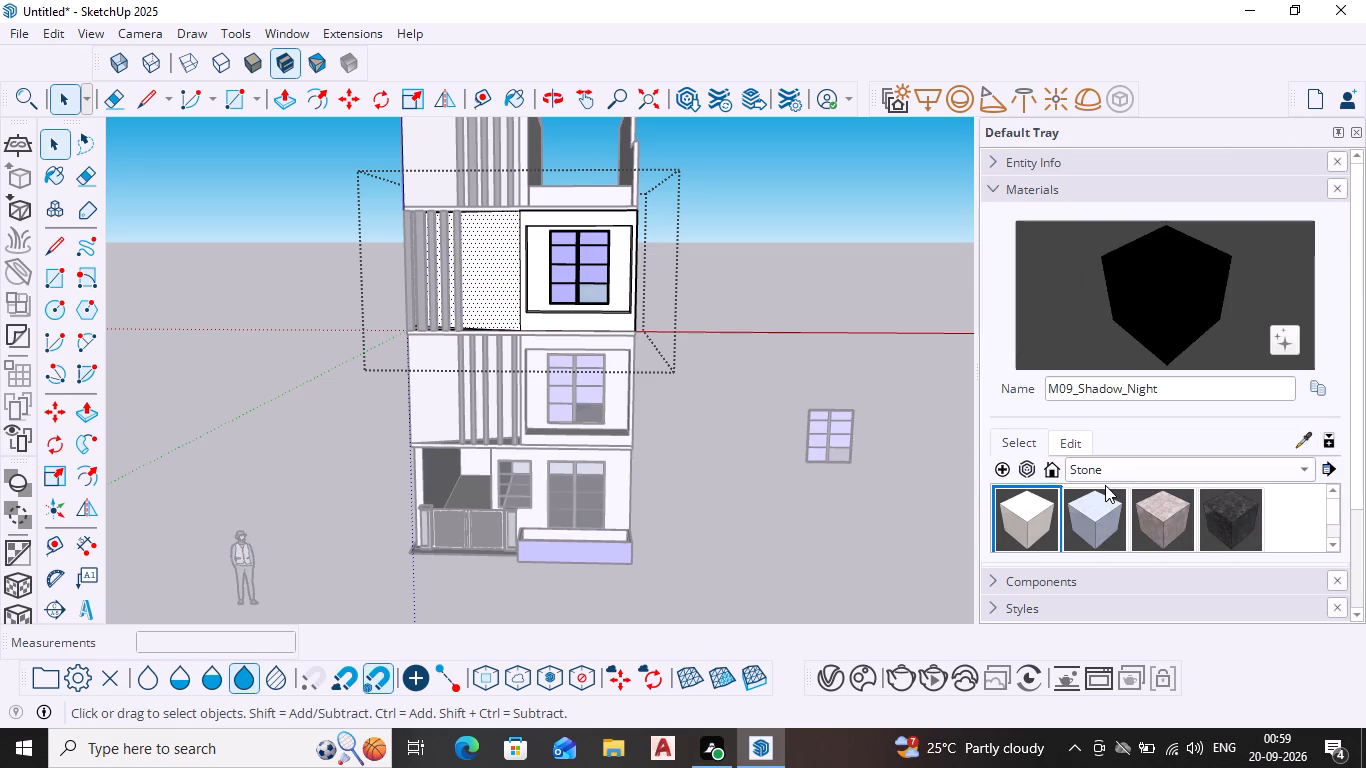
scroll(1146, 532, "down", 2)
scroll(1092, 511, "up", 1)
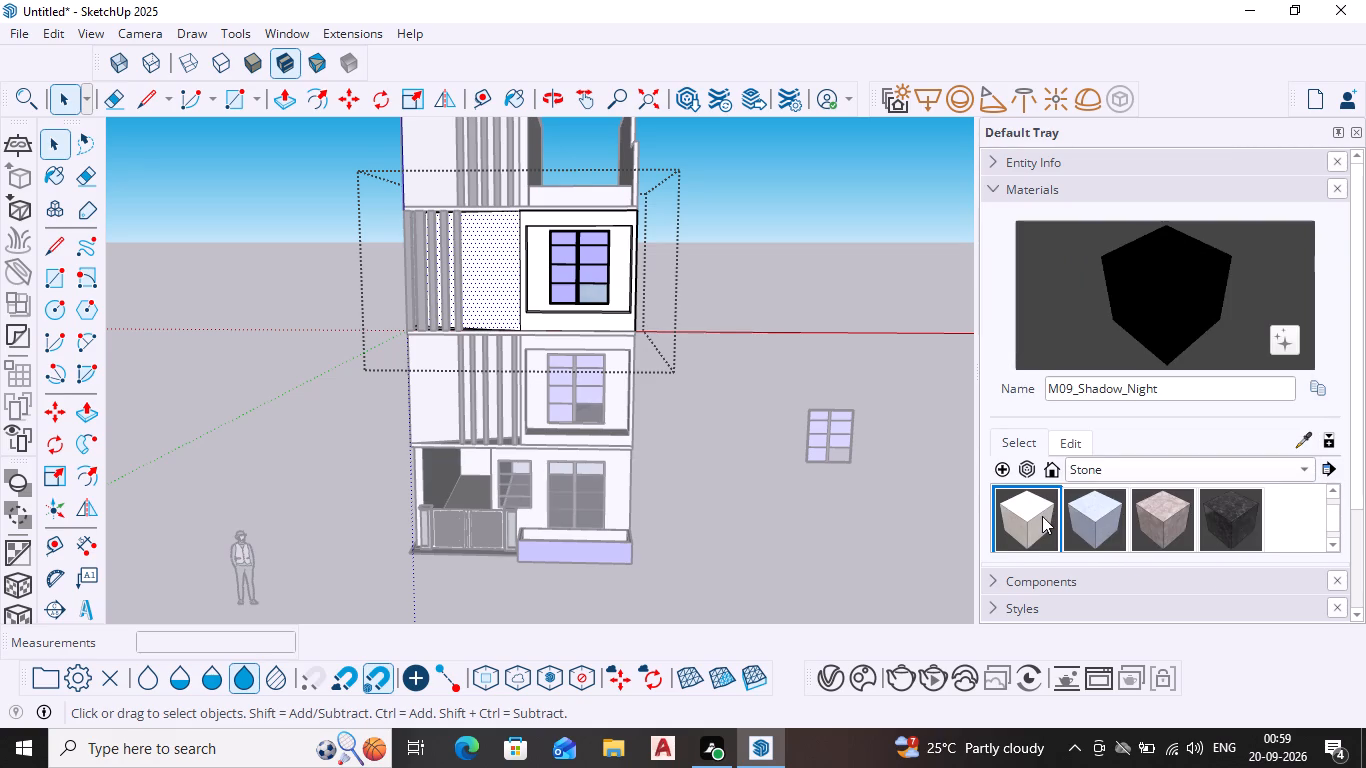
left_click(1042, 516)
scroll(509, 300, "up", 3)
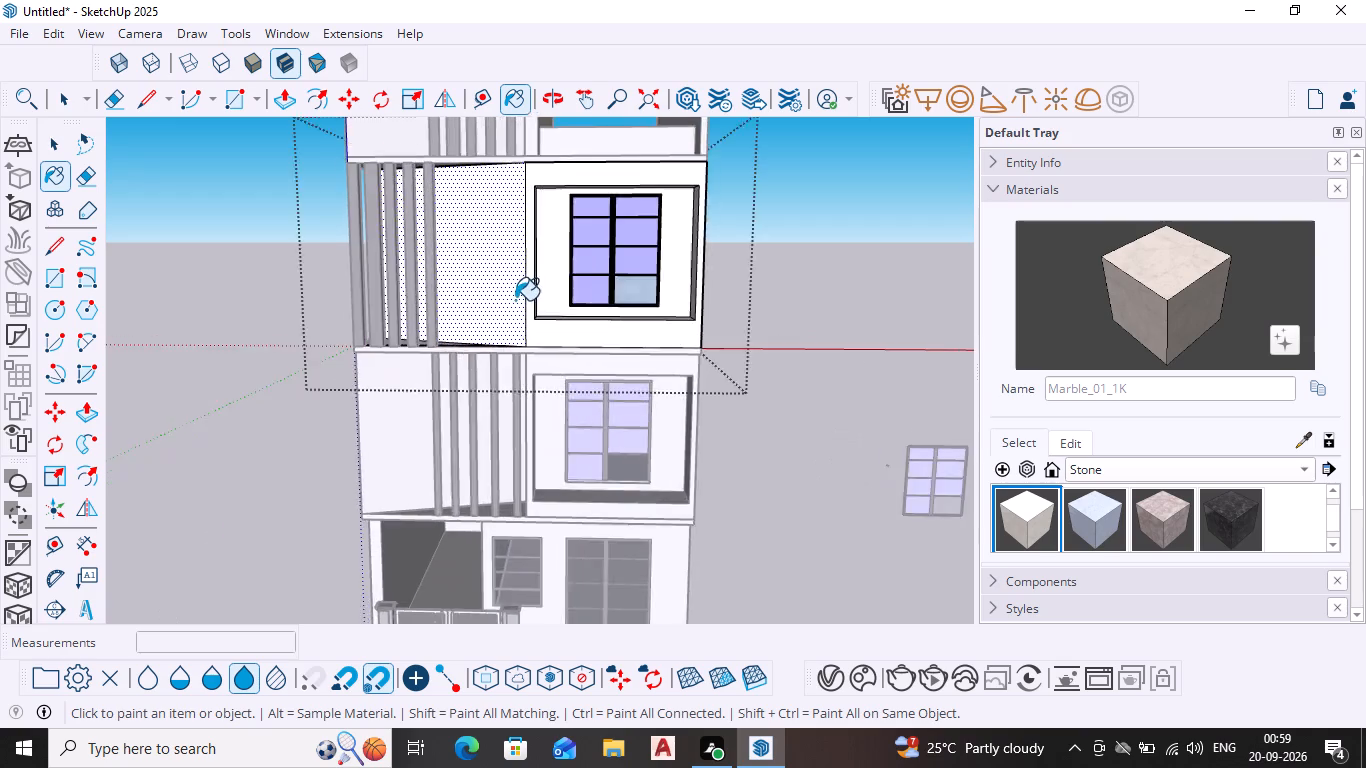
scroll(515, 300, "up", 5)
left_click(501, 288)
scroll(500, 288, "down", 3)
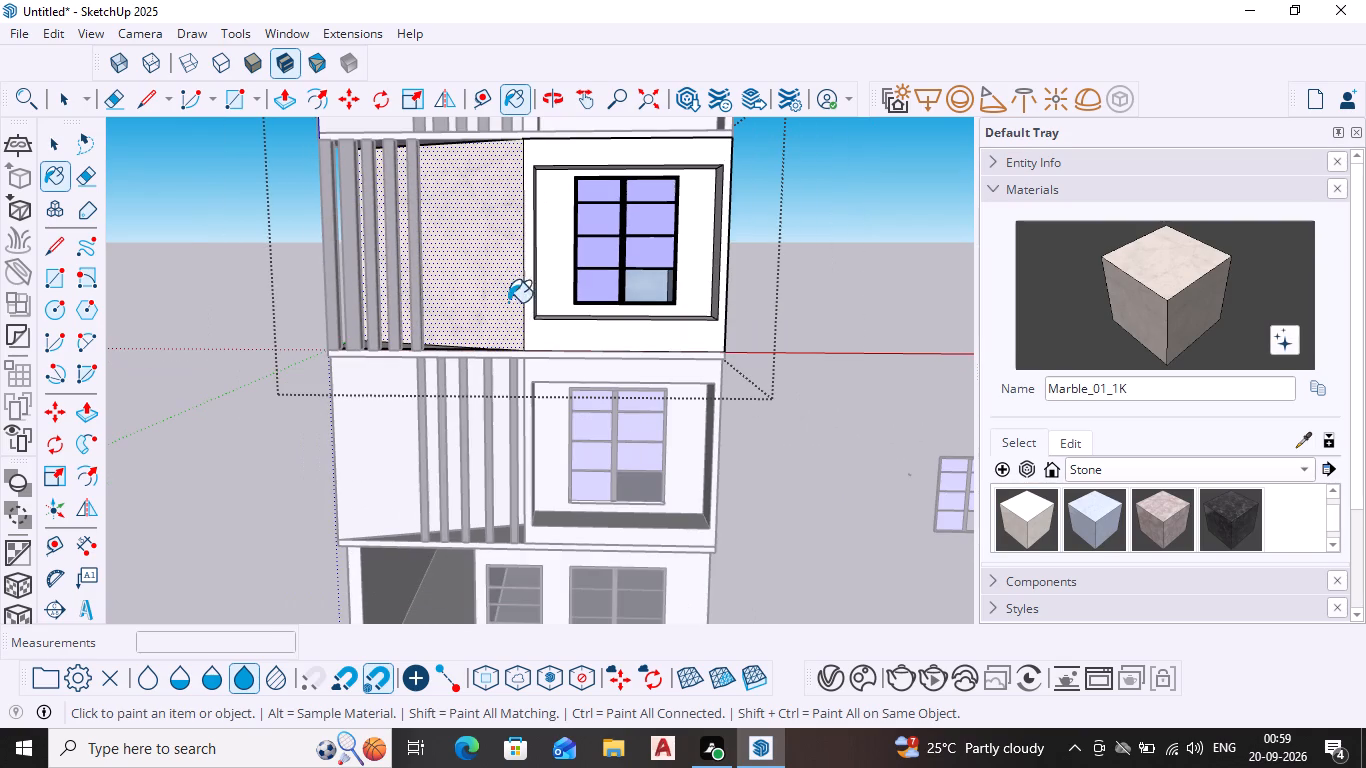
Paint the second upper floor's window surround and the recessed wall around its window with Marble_01_1K, and leave the group.
left_click(564, 339)
left_click(560, 274)
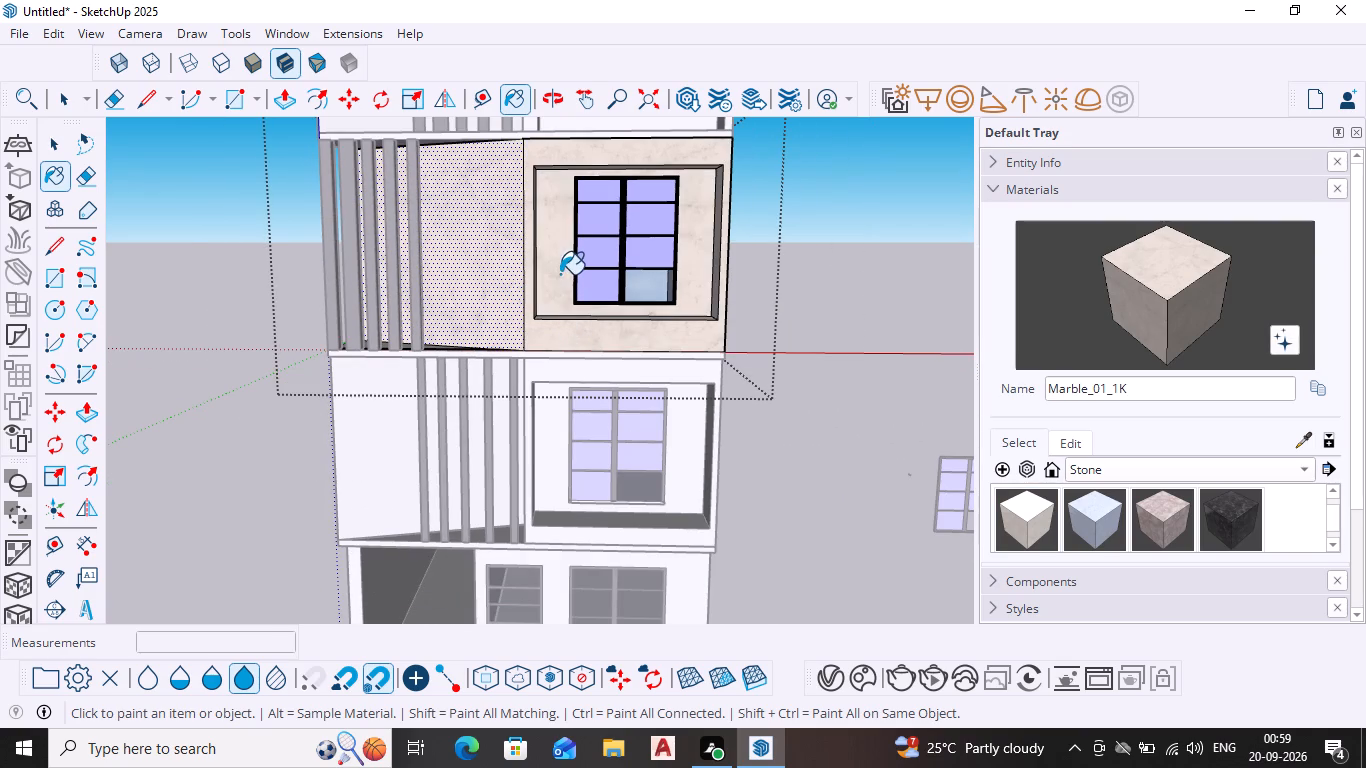
scroll(562, 277, "down", 5)
middle_click_drag(561, 306, 590, 395)
scroll(573, 331, "down", 1)
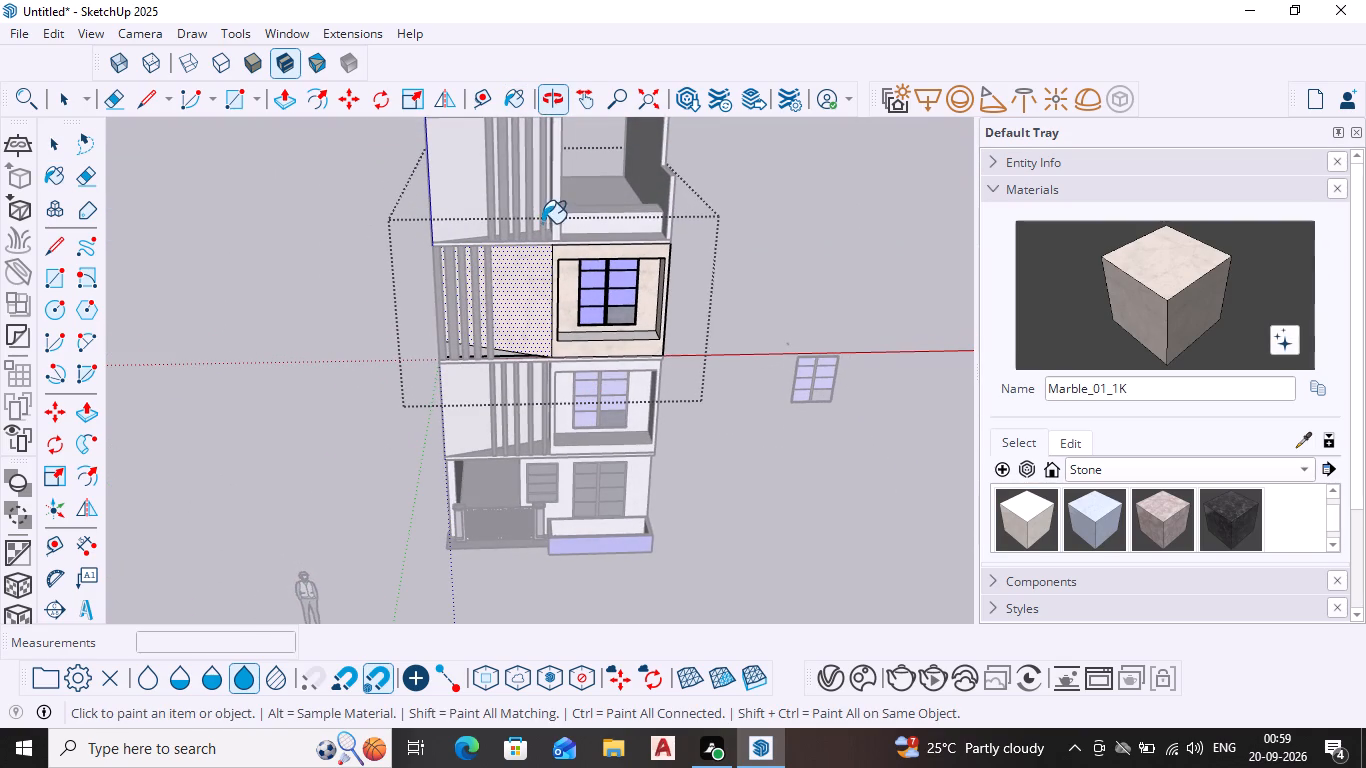
middle_click_drag(686, 271, 603, 295)
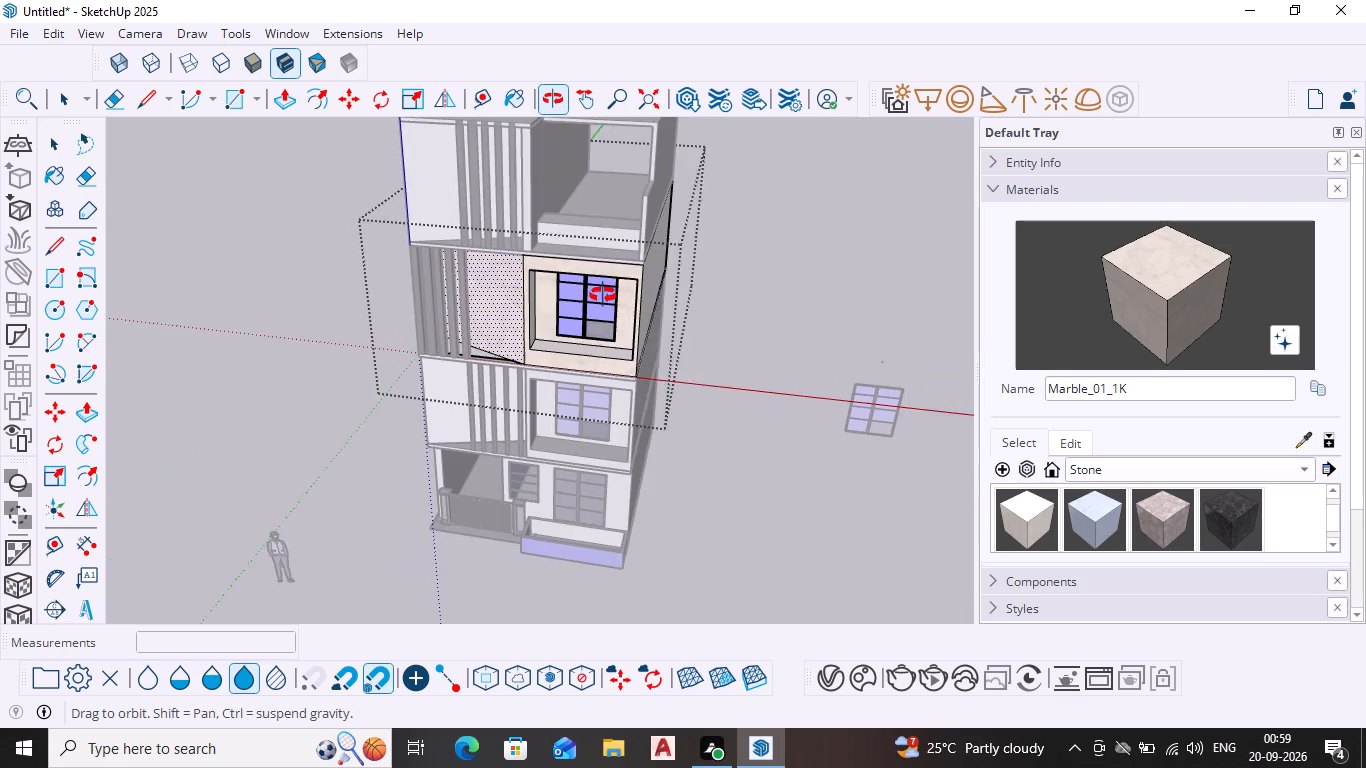
middle_click_drag(603, 295, 609, 295)
key("space")
key("Escape")
Inside the first upper floor's group, paint the wall behind the black posts, the window surround and the recessed window wall with Marble_01_1K.
middle_click_drag(603, 366, 623, 316)
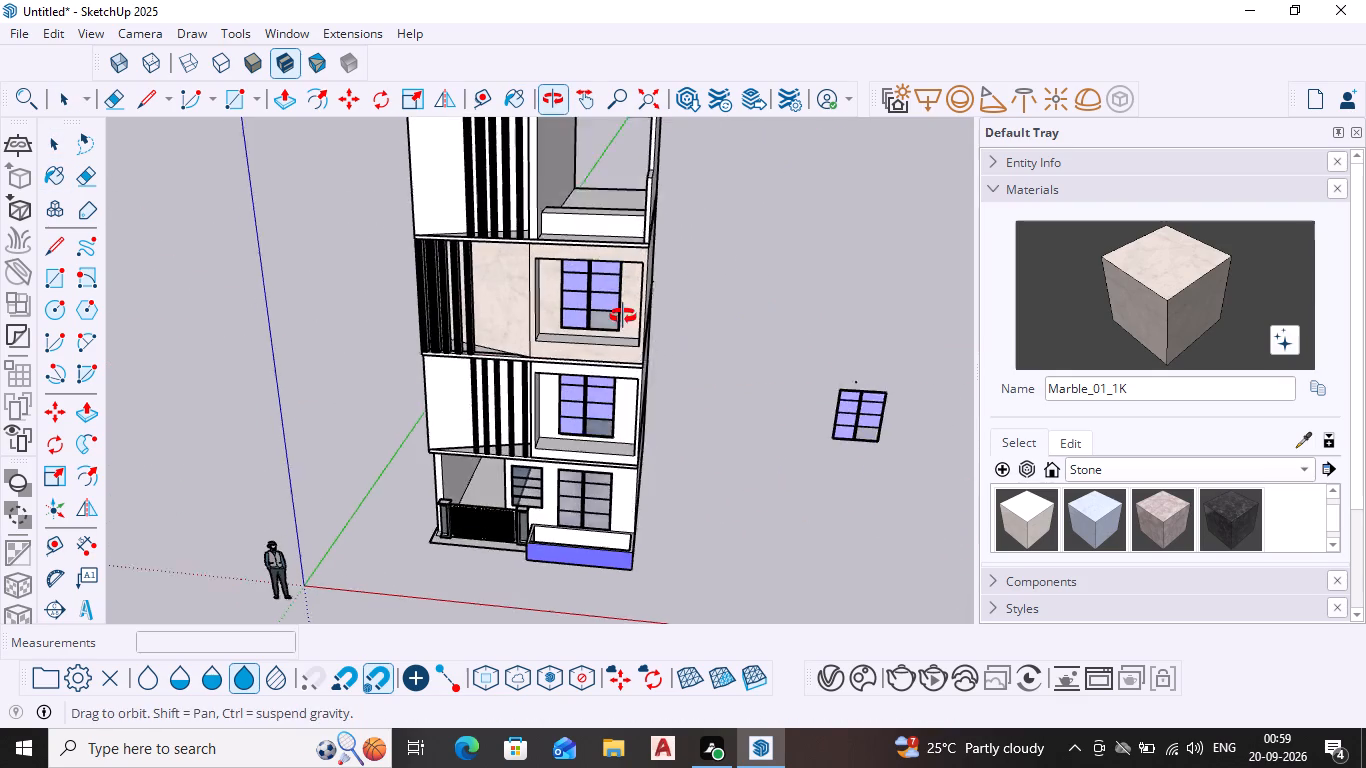
middle_click_drag(623, 316, 636, 259)
scroll(498, 469, "up", 3)
triple_click(437, 399)
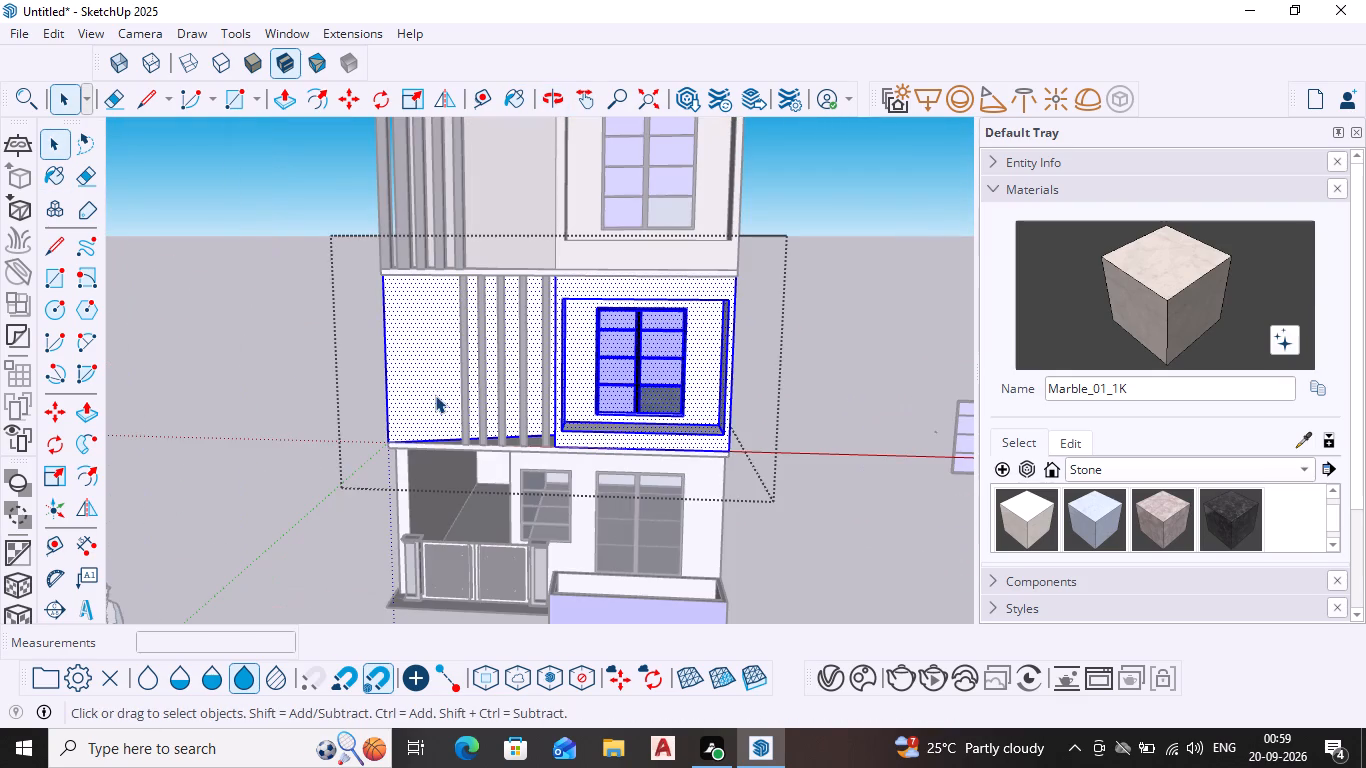
double_click(435, 395)
left_click(434, 393)
left_click(429, 380)
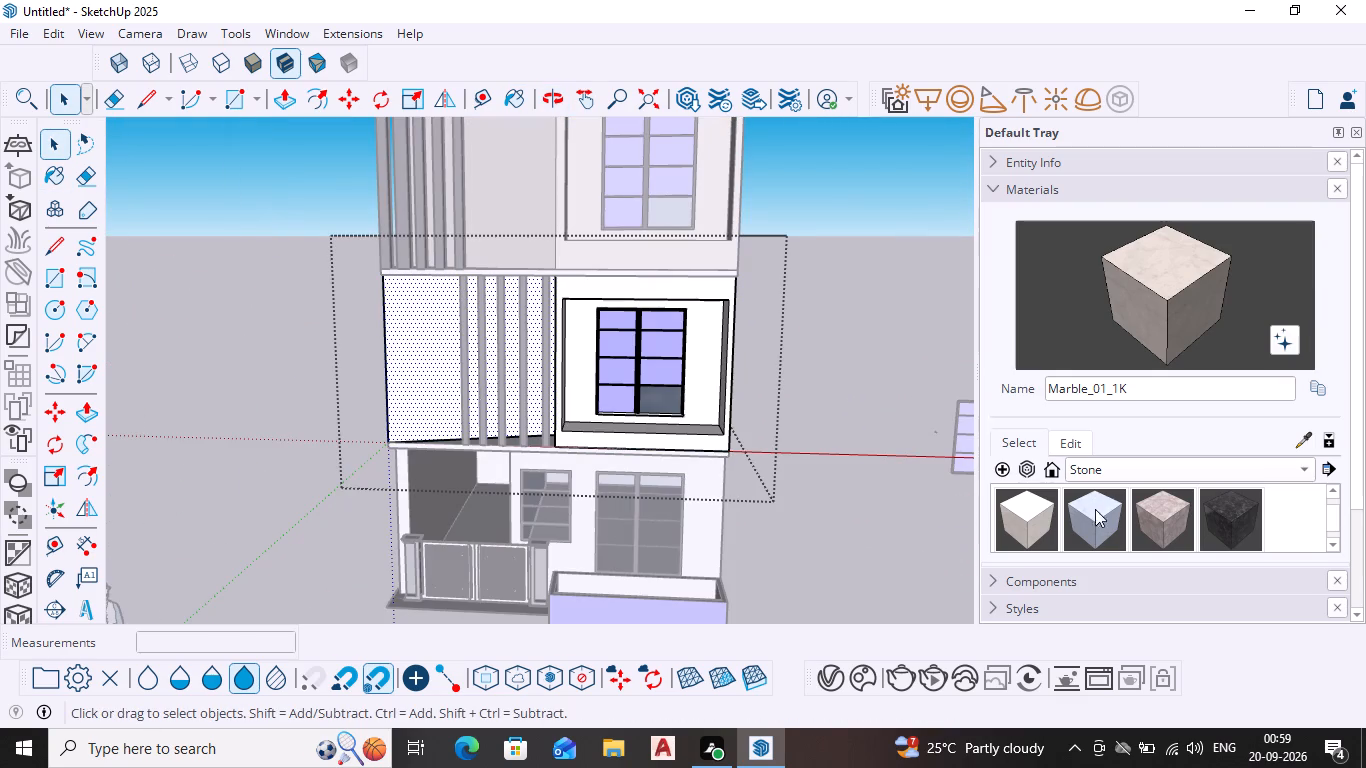
left_click(1031, 507)
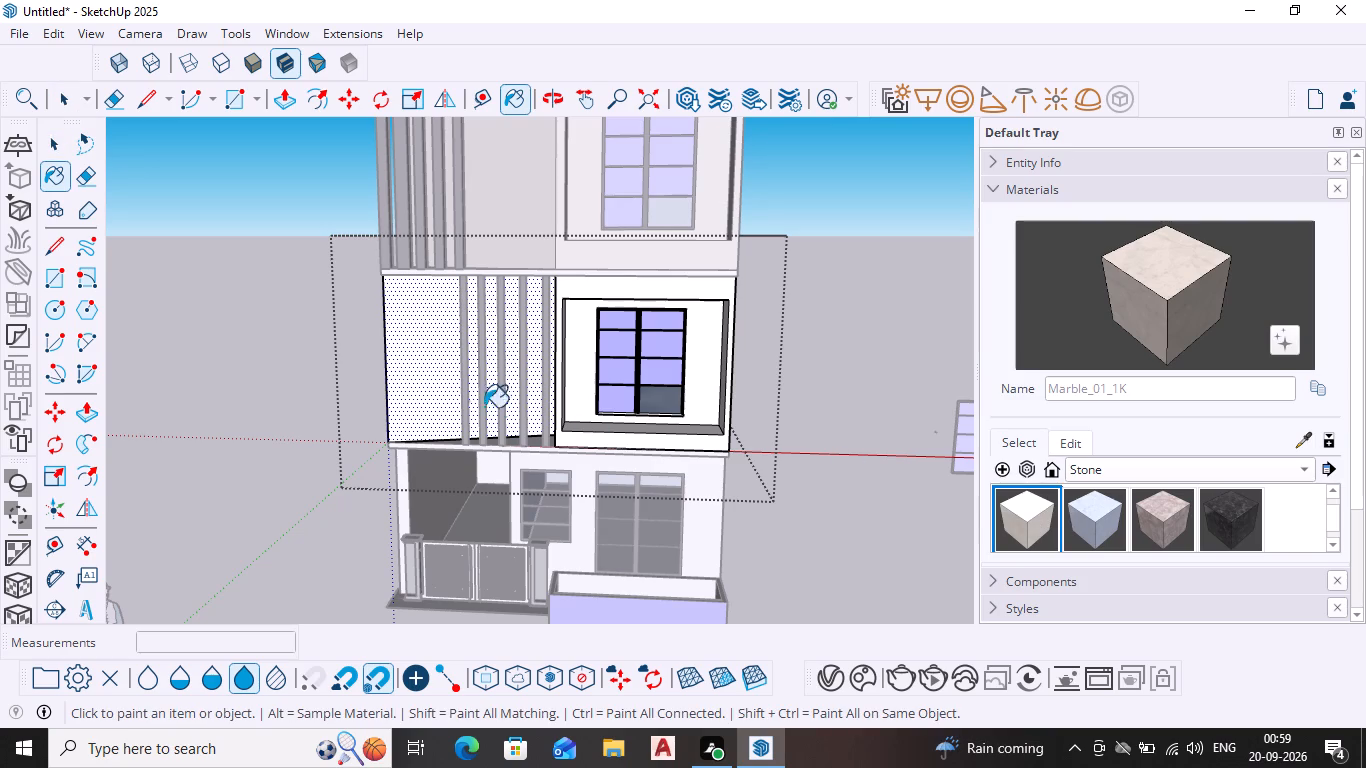
left_click(428, 389)
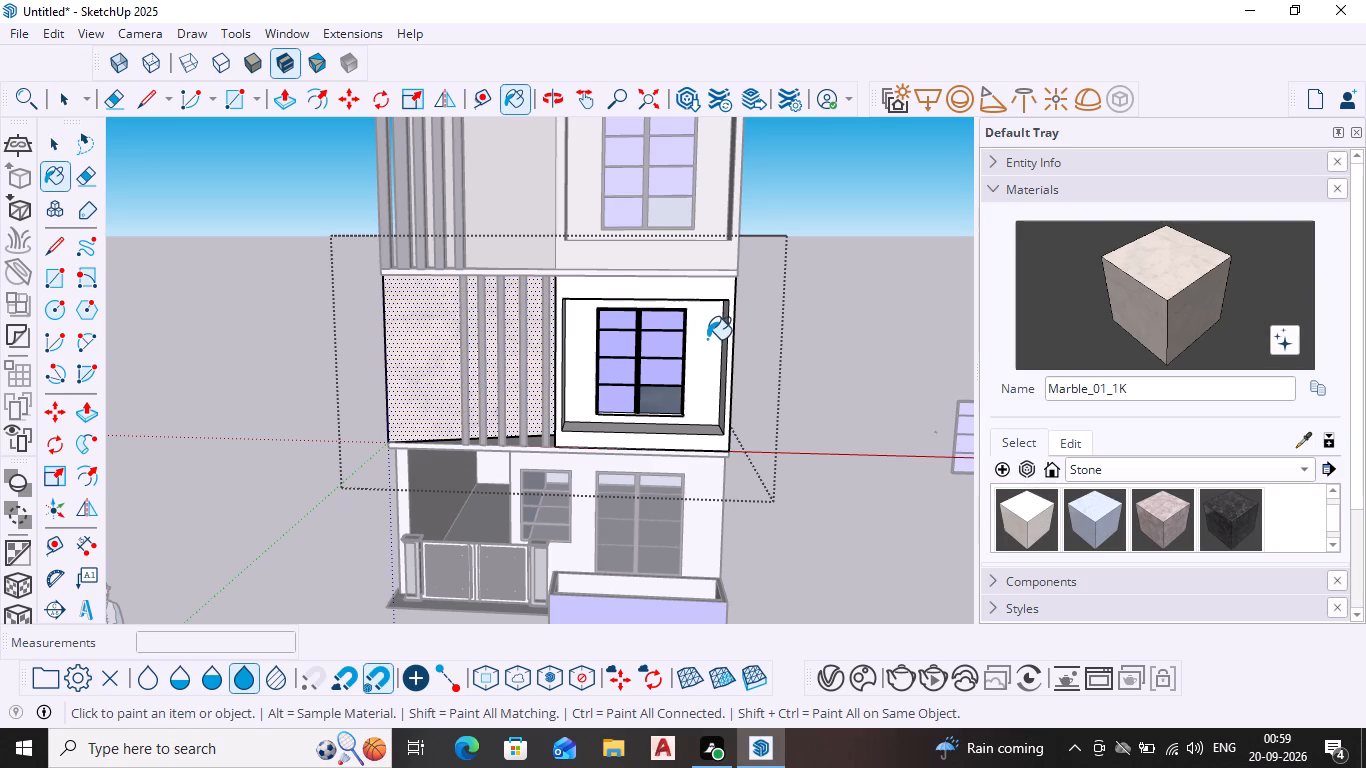
left_click(707, 339)
left_click(650, 297)
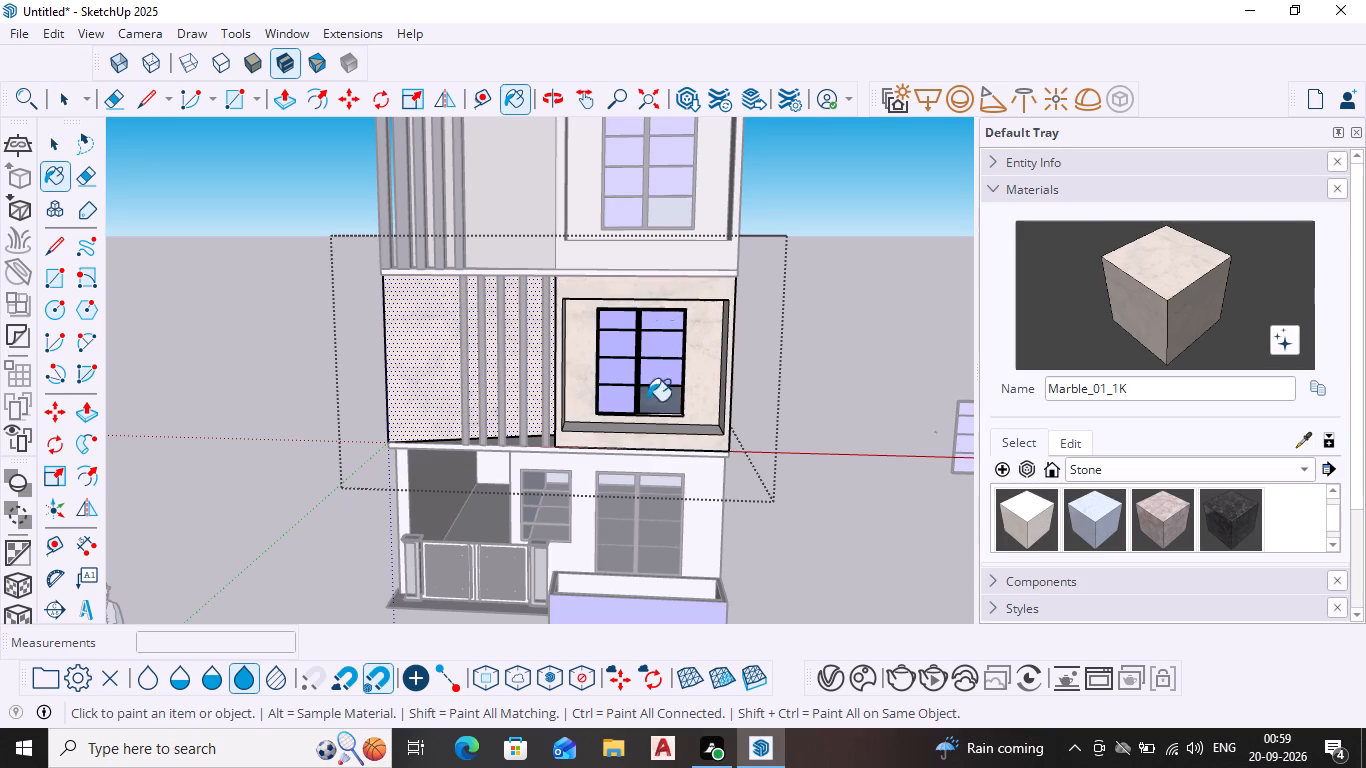
scroll(638, 439, "up", 4)
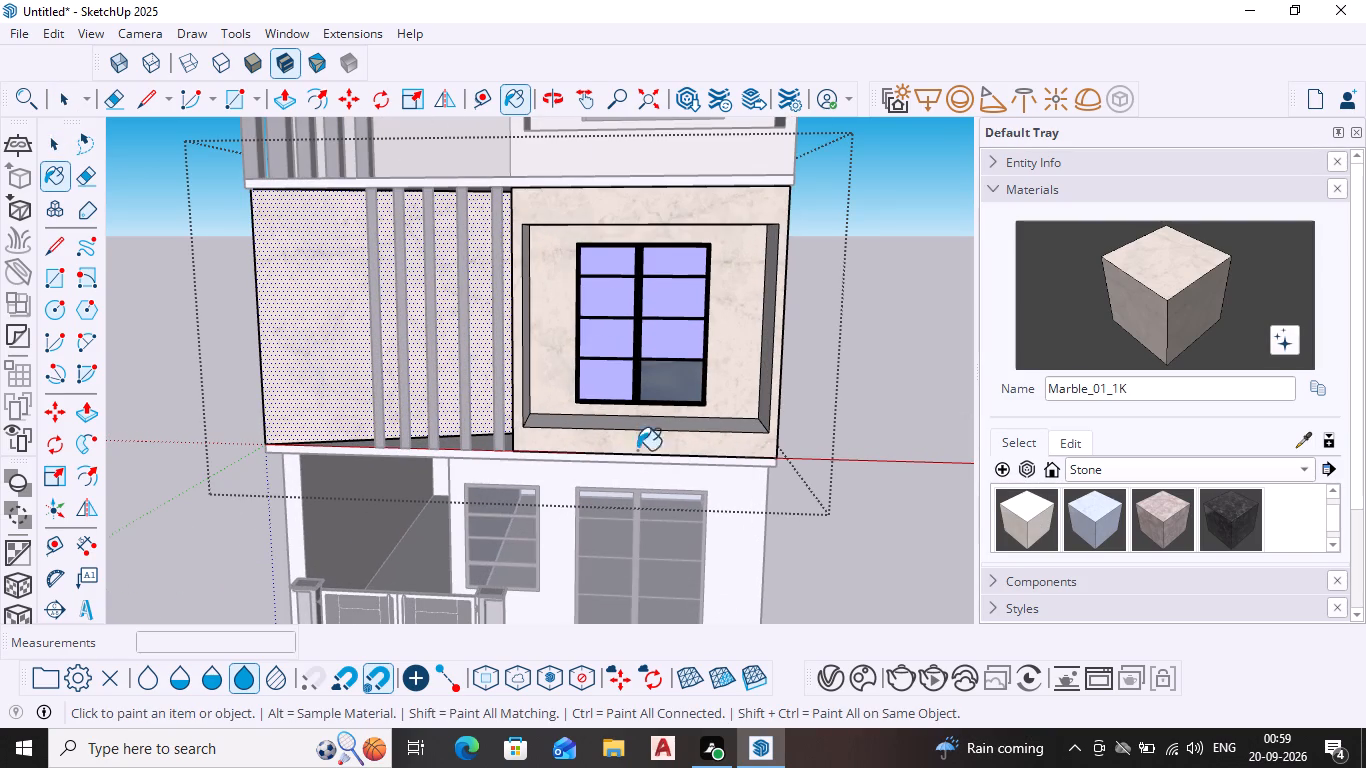
key("space")
left_click(873, 358)
Inside the ground-floor group, paint the front wall around the windows with Marble_01_1K.
scroll(633, 416, "down", 2)
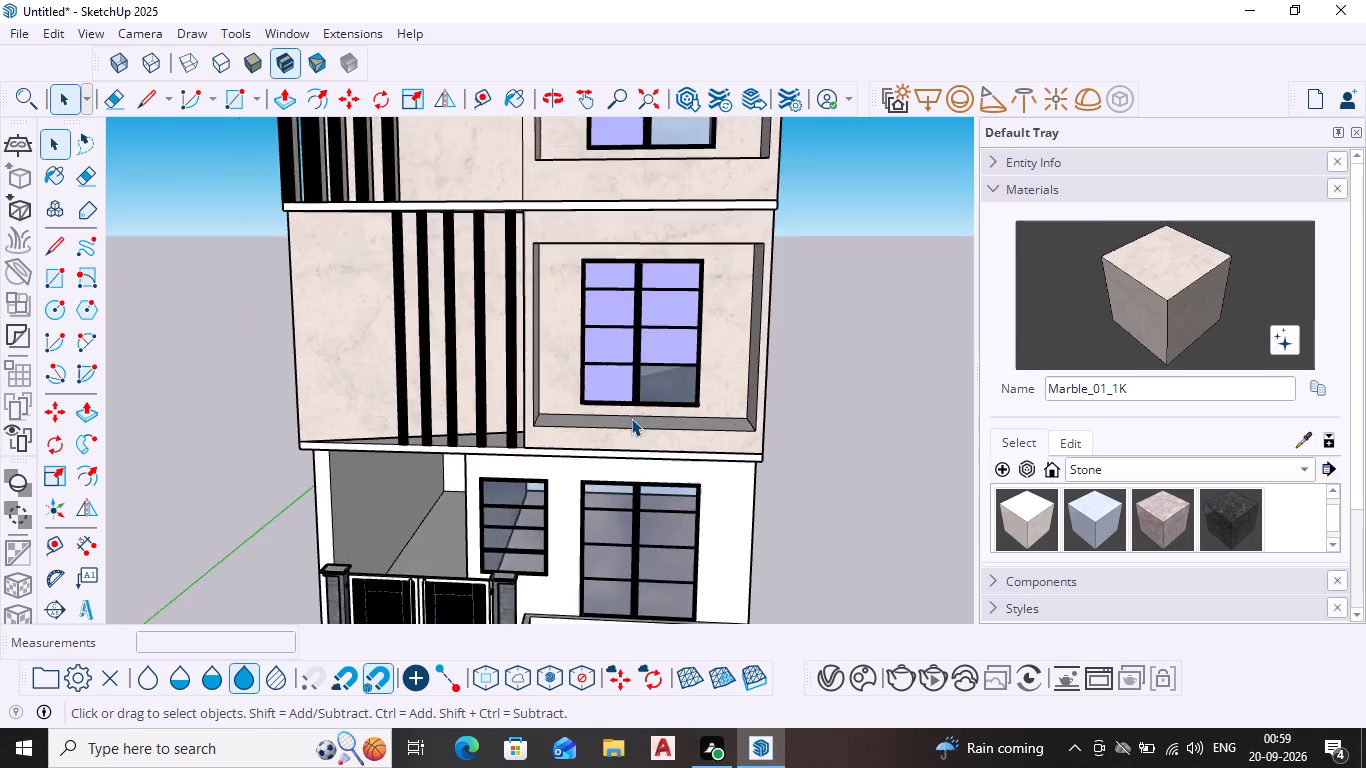
scroll(631, 418, "down", 3)
scroll(596, 525, "down", 2)
triple_click(680, 519)
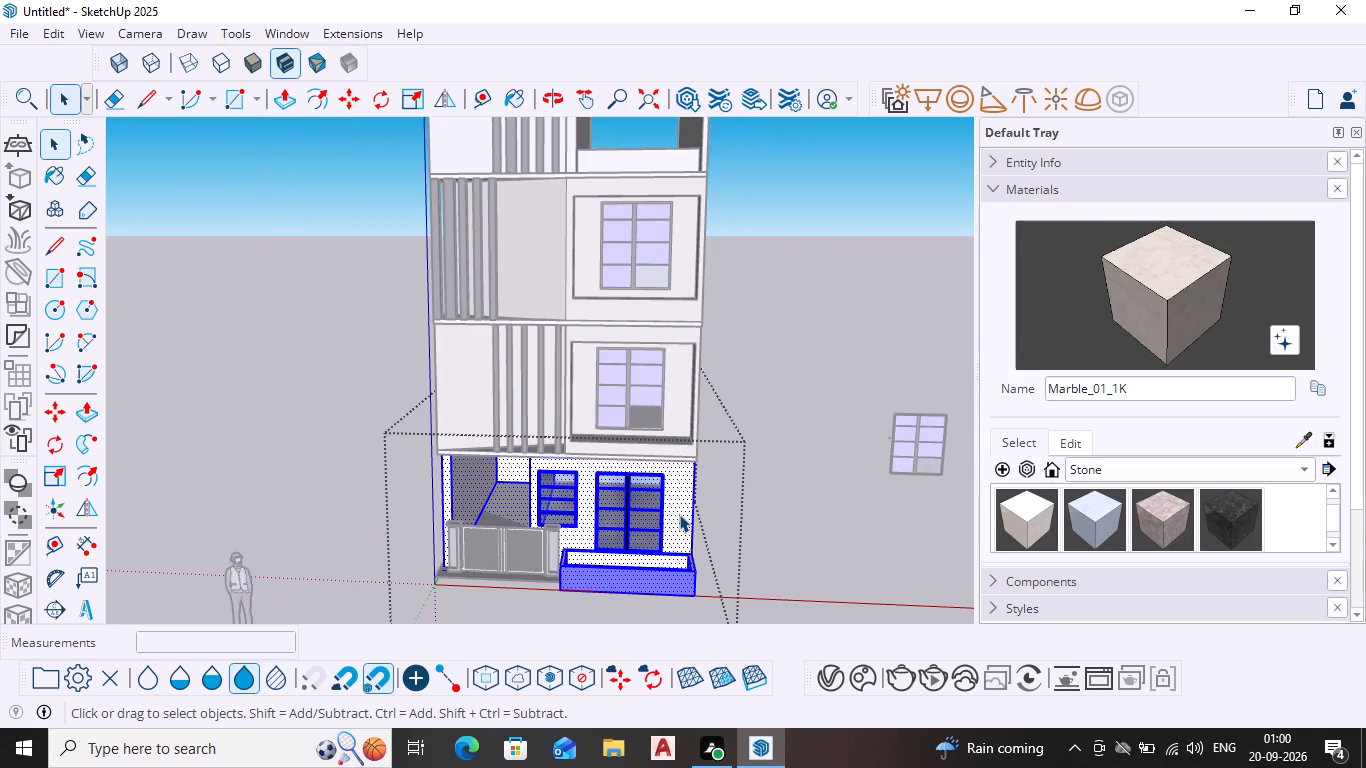
left_click(679, 514)
left_click(674, 517)
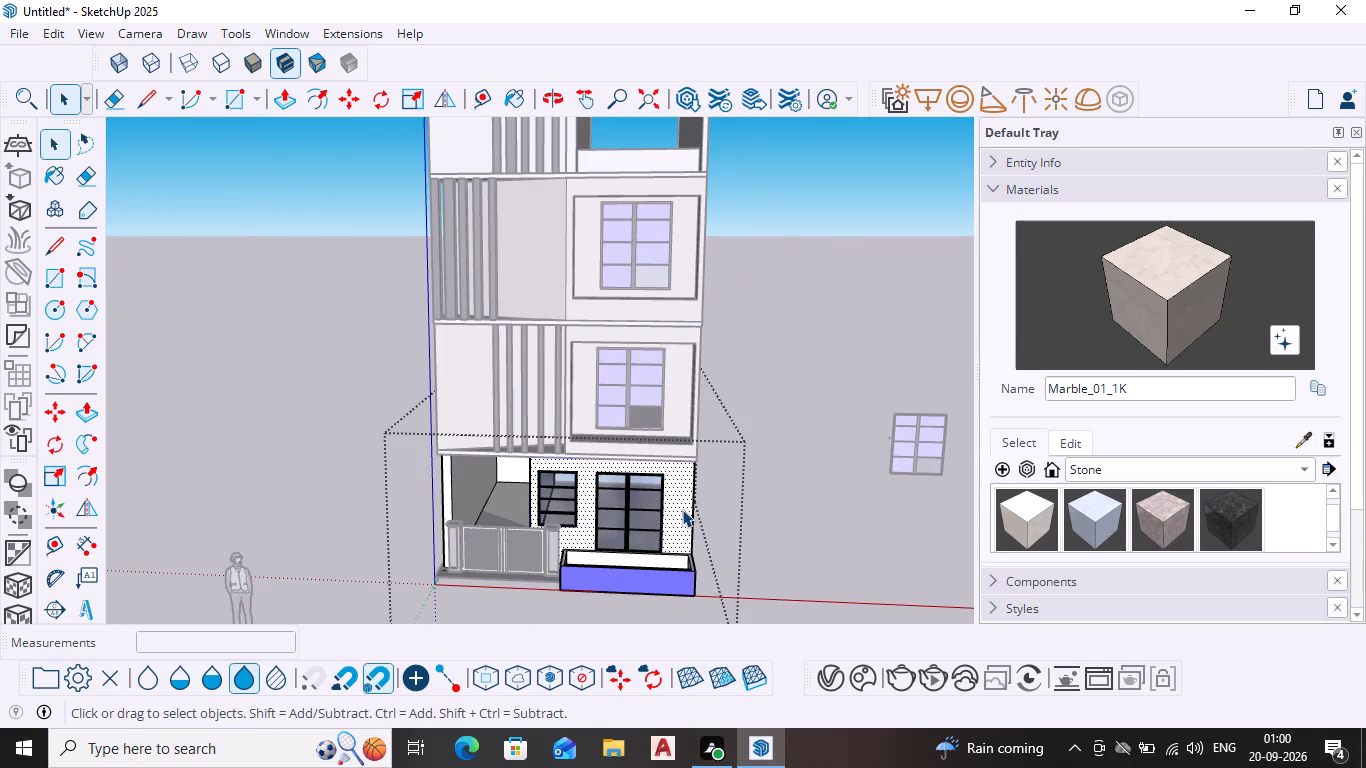
scroll(682, 508, "up", 2)
left_click(1031, 533)
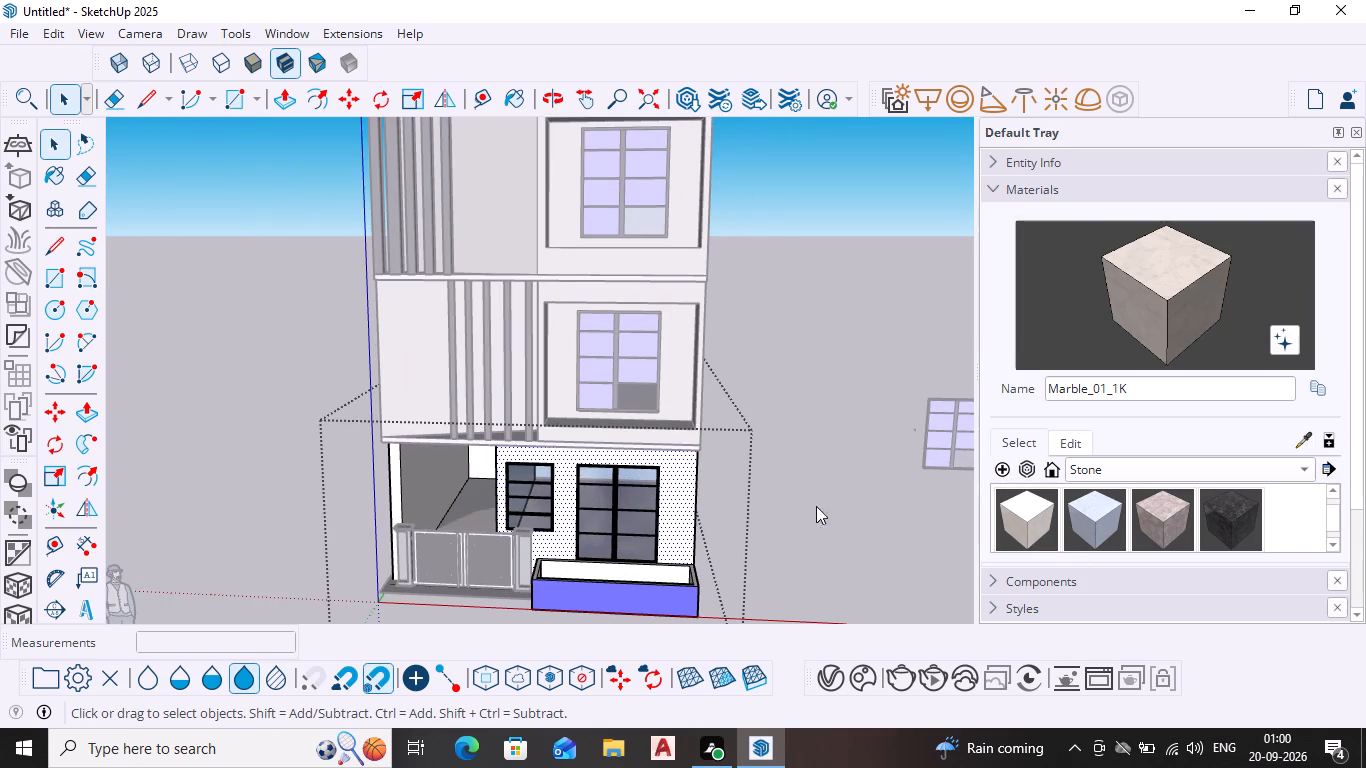
left_click(679, 480)
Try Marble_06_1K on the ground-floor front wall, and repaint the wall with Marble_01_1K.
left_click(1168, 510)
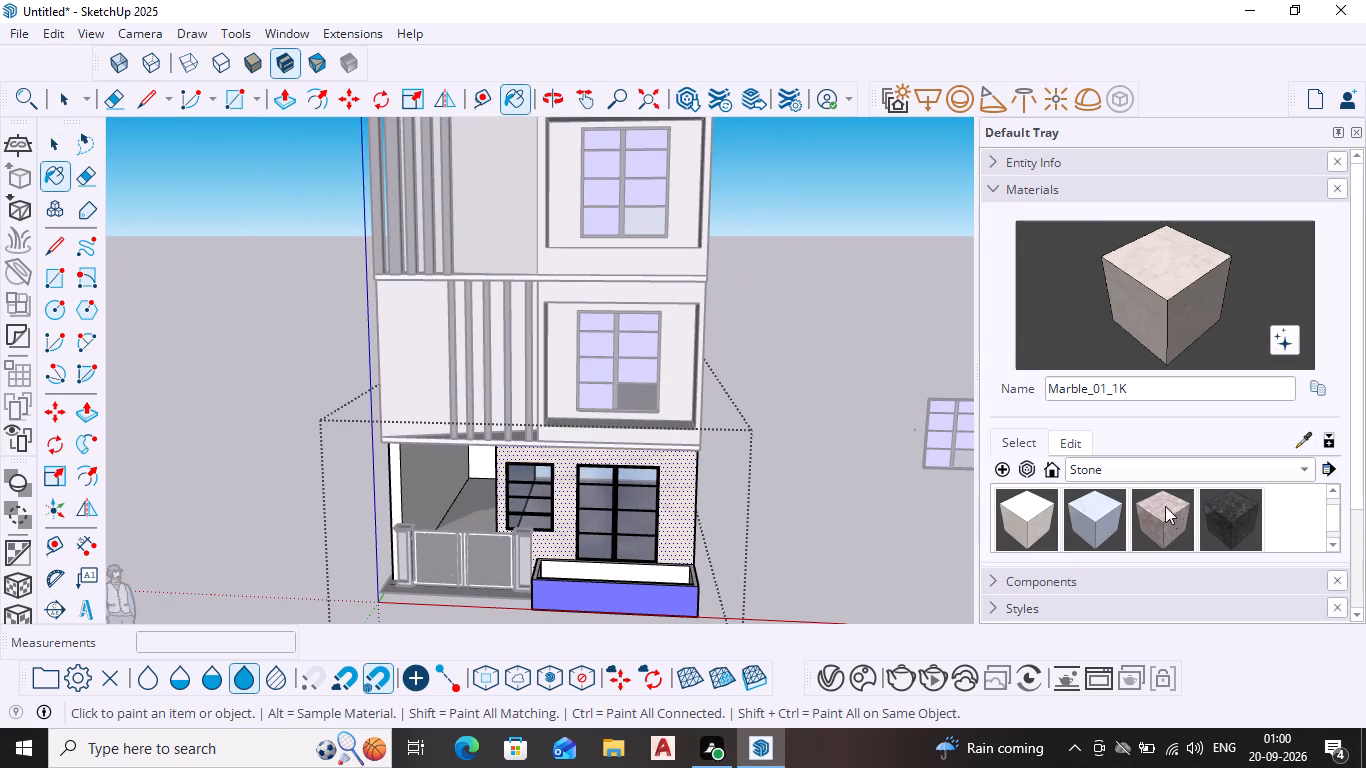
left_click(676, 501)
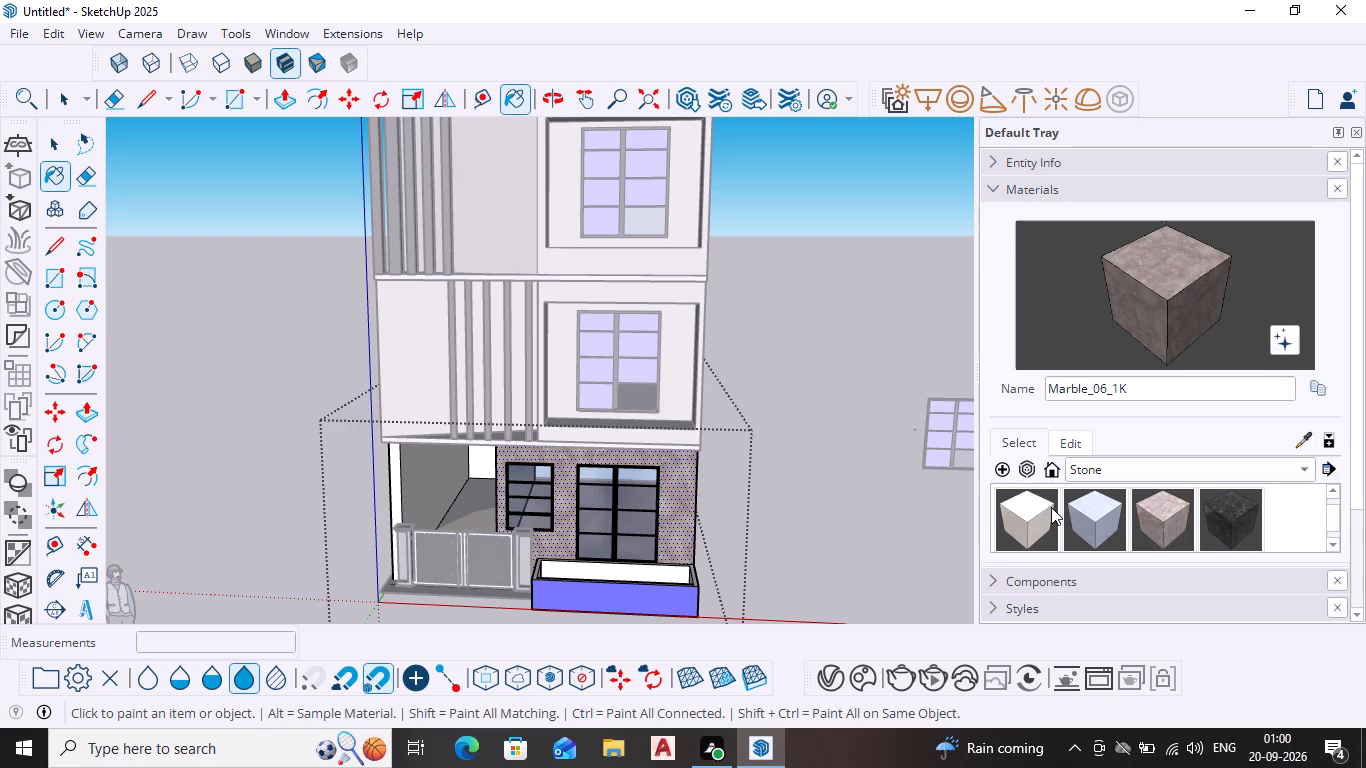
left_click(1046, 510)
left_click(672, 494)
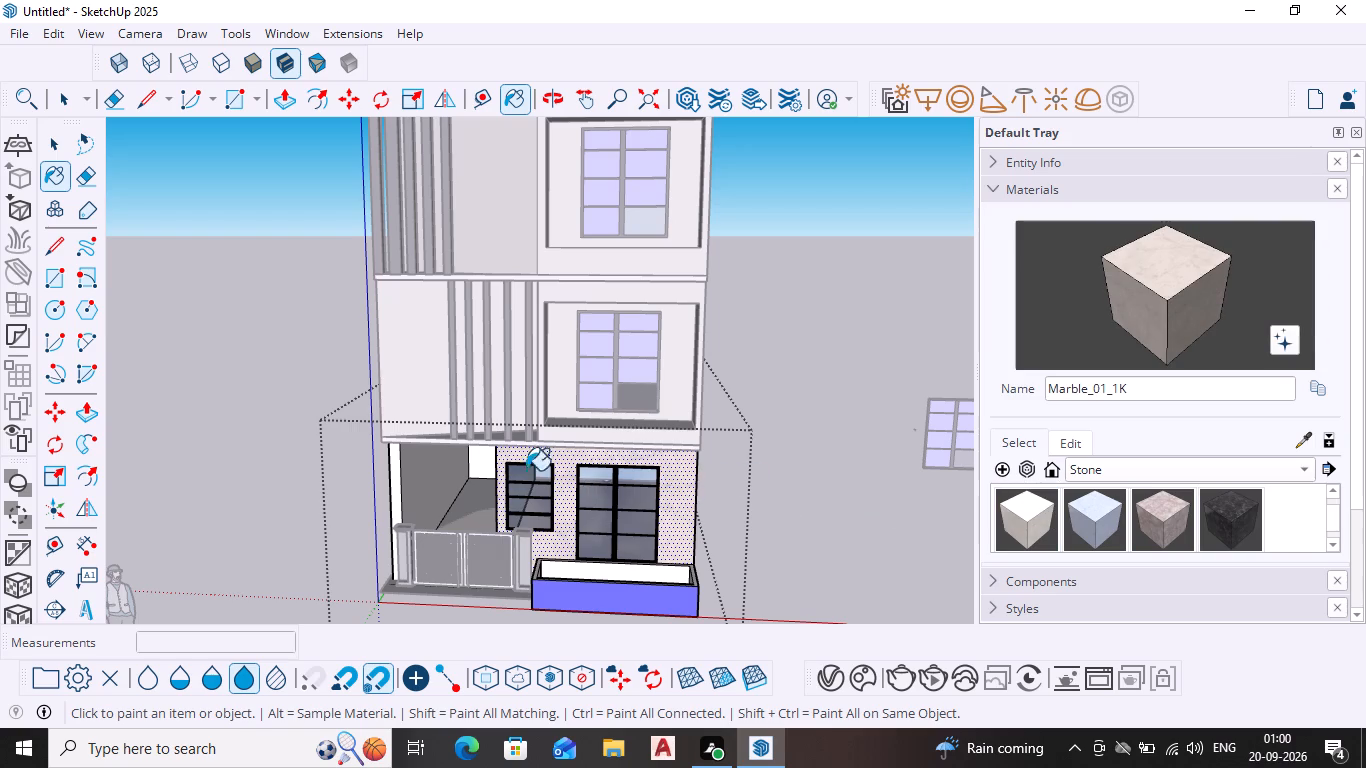
Paint the porch's back wall, inner side wall and the side wall's front end with Marble_01_1K, and leave the ground-floor group.
scroll(496, 483, "up", 4)
left_click(482, 469)
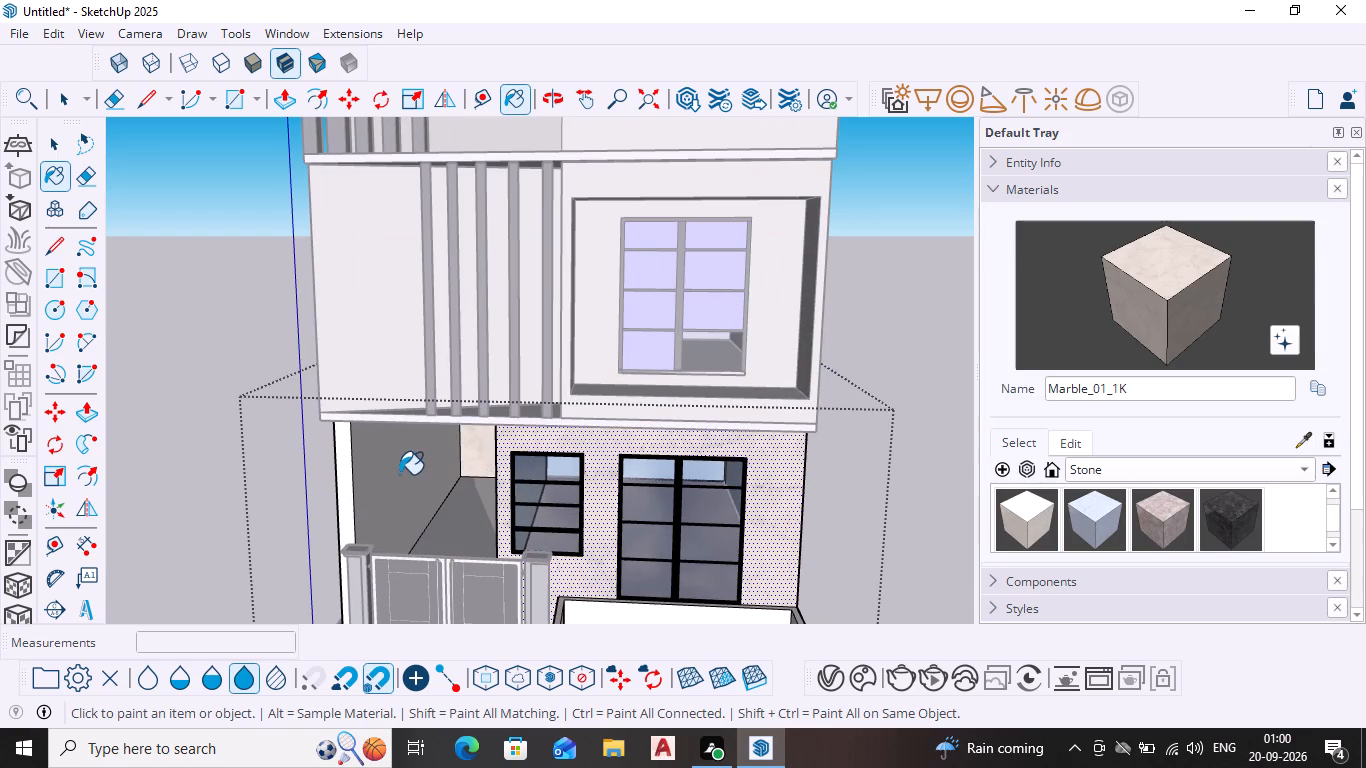
left_click(399, 474)
left_click(342, 490)
scroll(445, 491, "down", 4)
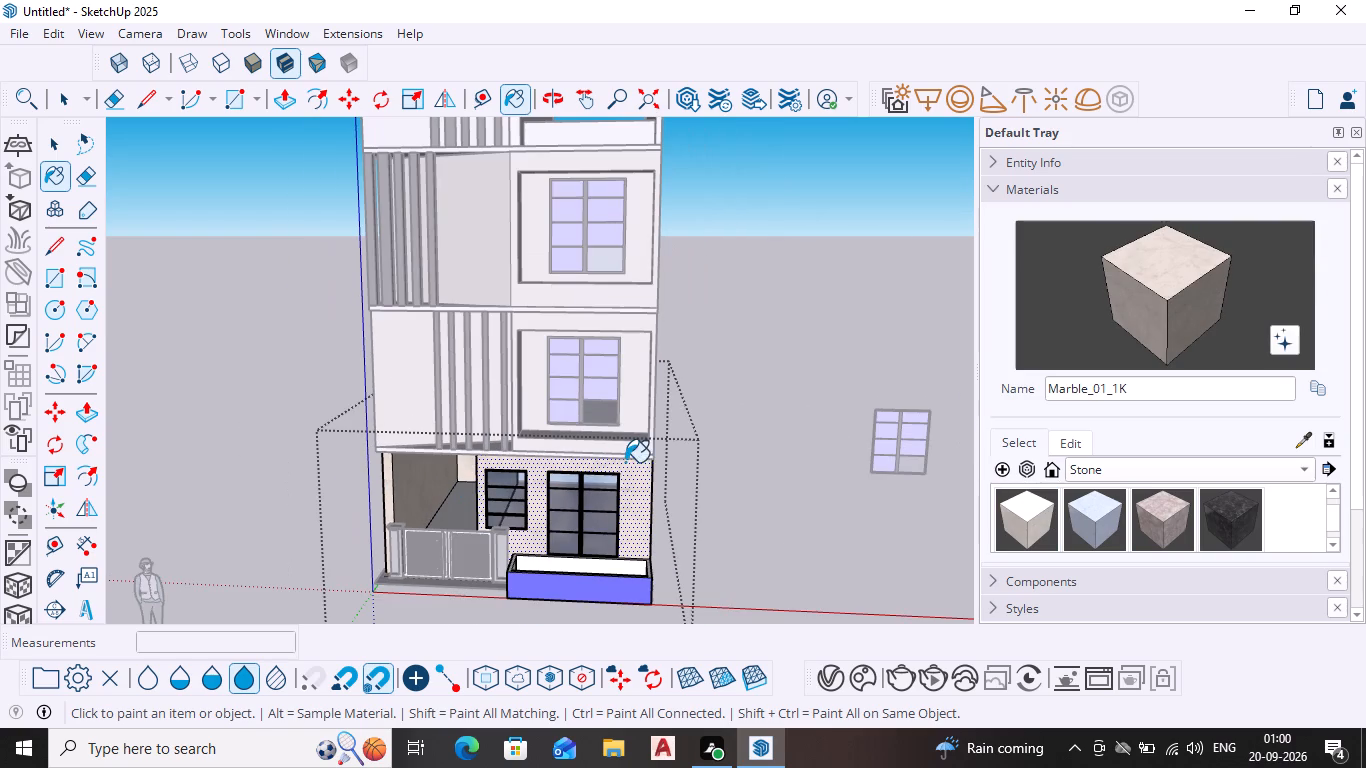
key("space")
left_click(815, 392)
Inside the top floor's group, try Marble_06_1K on the wall behind the black posts, and repaint it with Marble_01_1K.
scroll(813, 391, "down", 3)
scroll(647, 419, "down", 2)
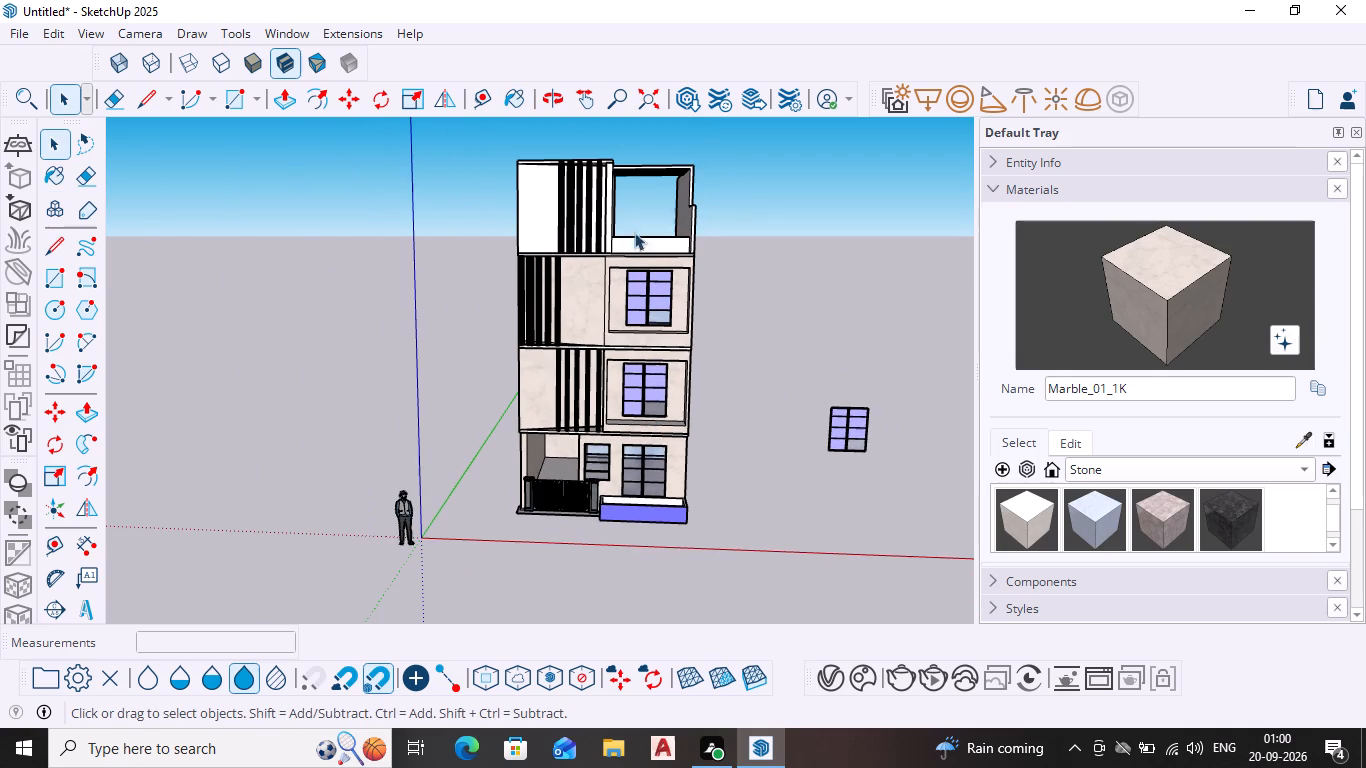
triple_click(537, 205)
double_click(536, 204)
scroll(553, 226, "up", 2)
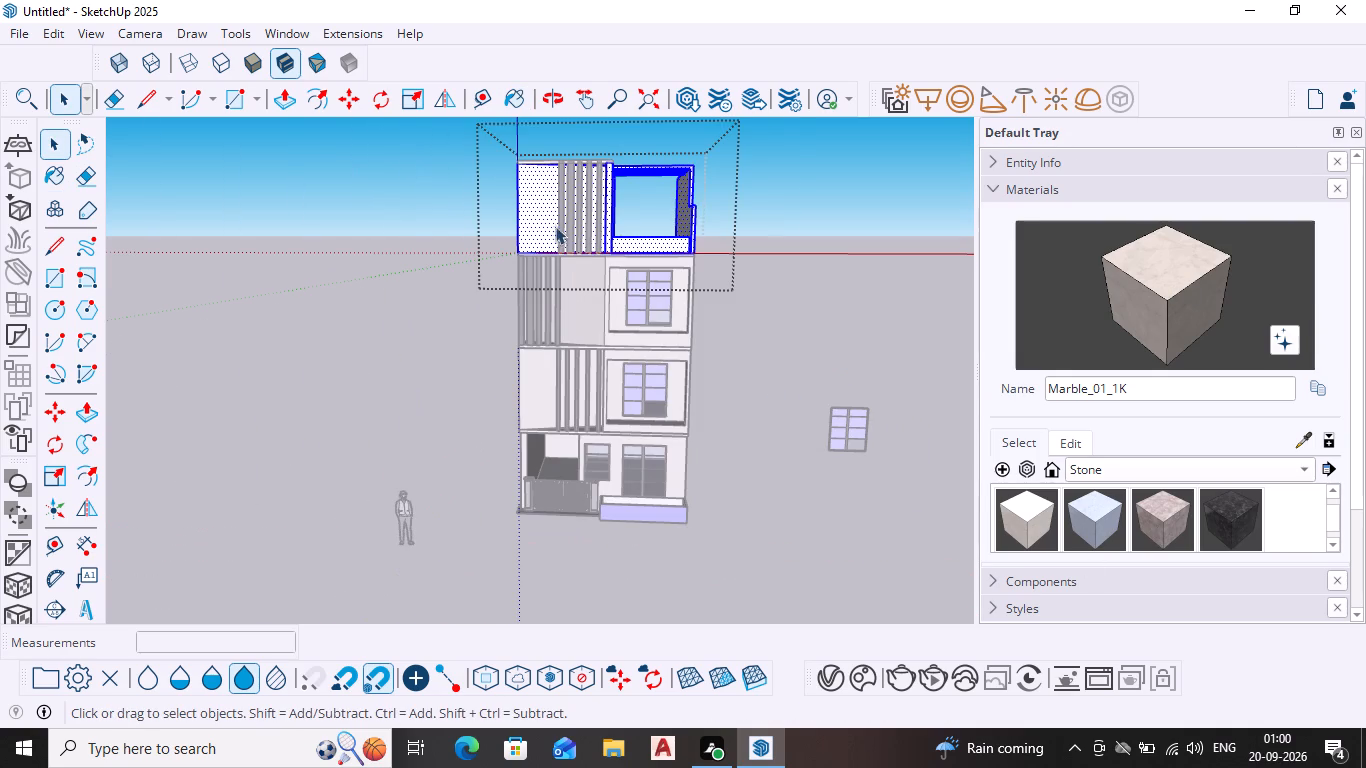
scroll(555, 226, "up", 1)
left_click(548, 219)
scroll(544, 215, "up", 4)
left_click(1170, 531)
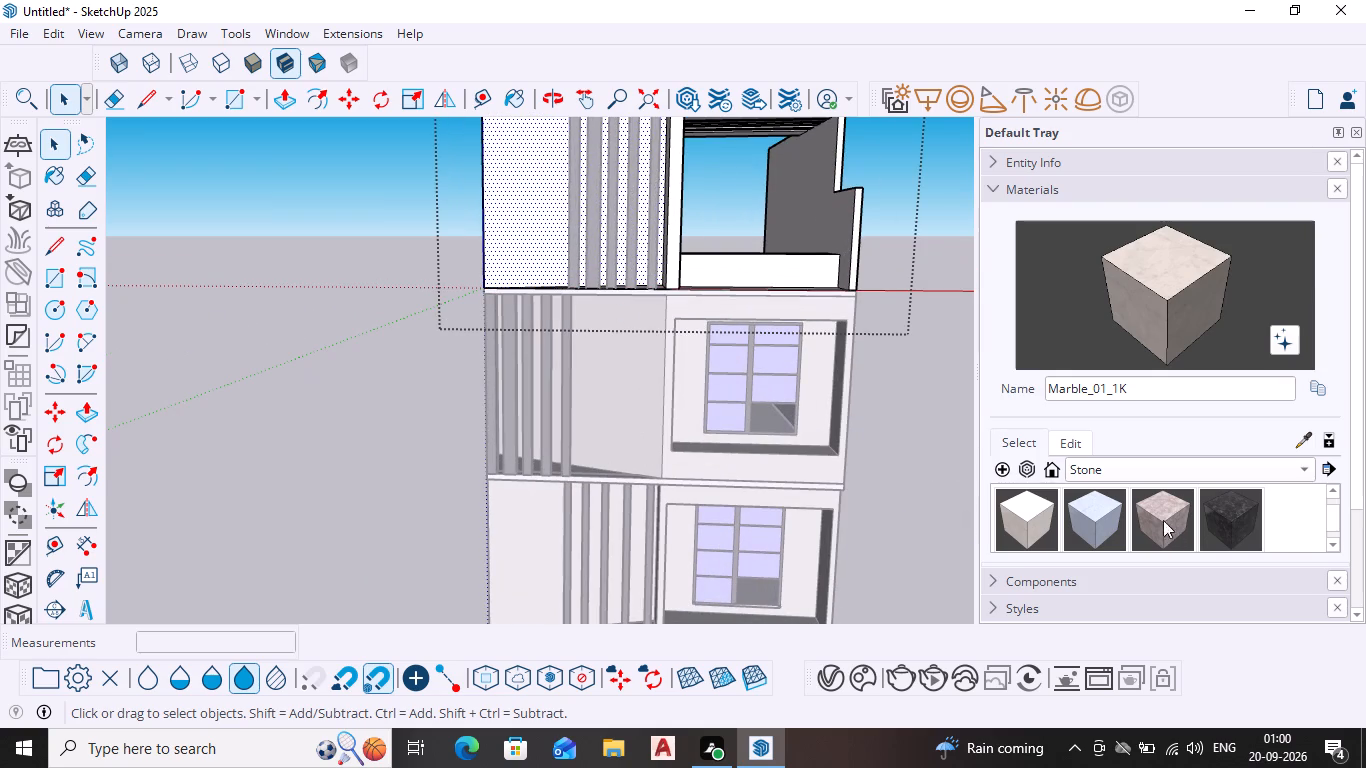
left_click(1155, 506)
left_click(560, 220)
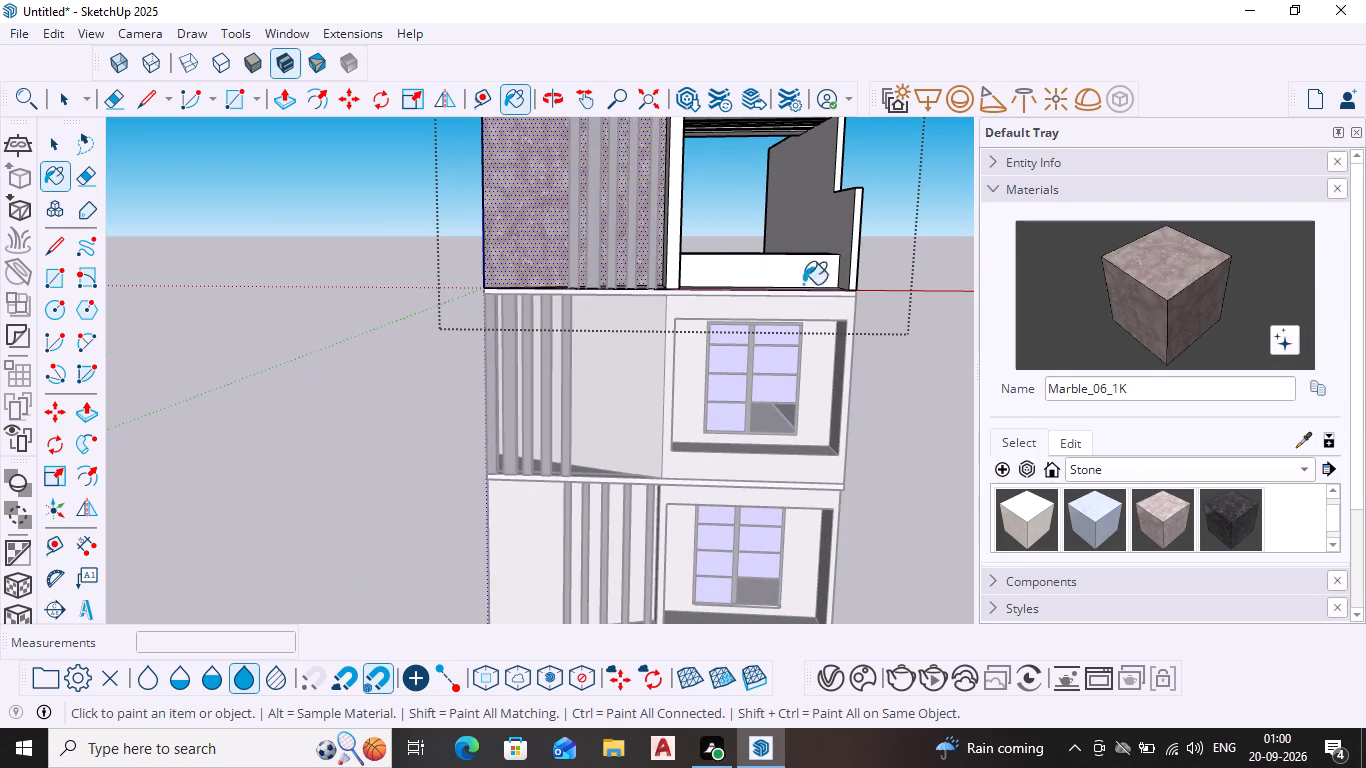
left_click(1011, 533)
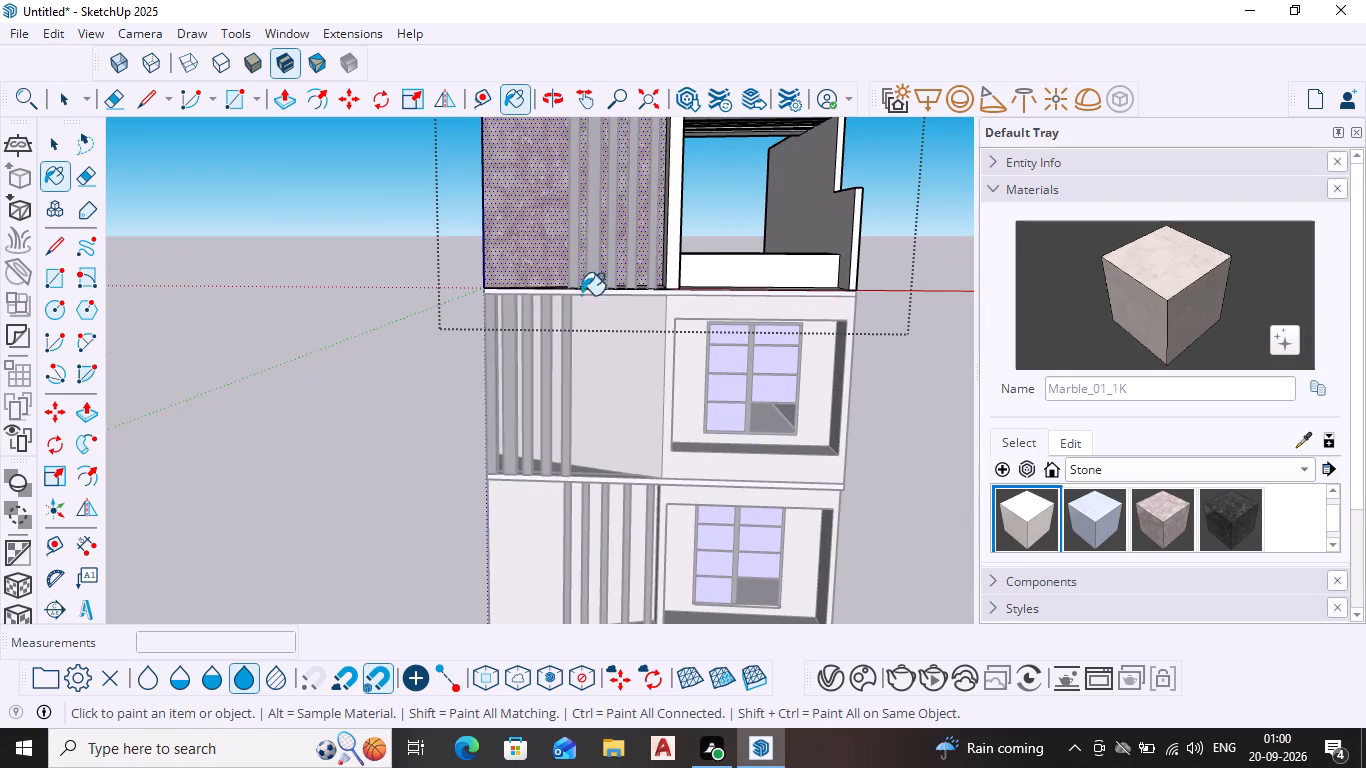
left_click(544, 237)
Paint the top floor's terrace parapet, outer side wall and the front end of the wall beside the posts with Marble_01_1K.
left_click(765, 277)
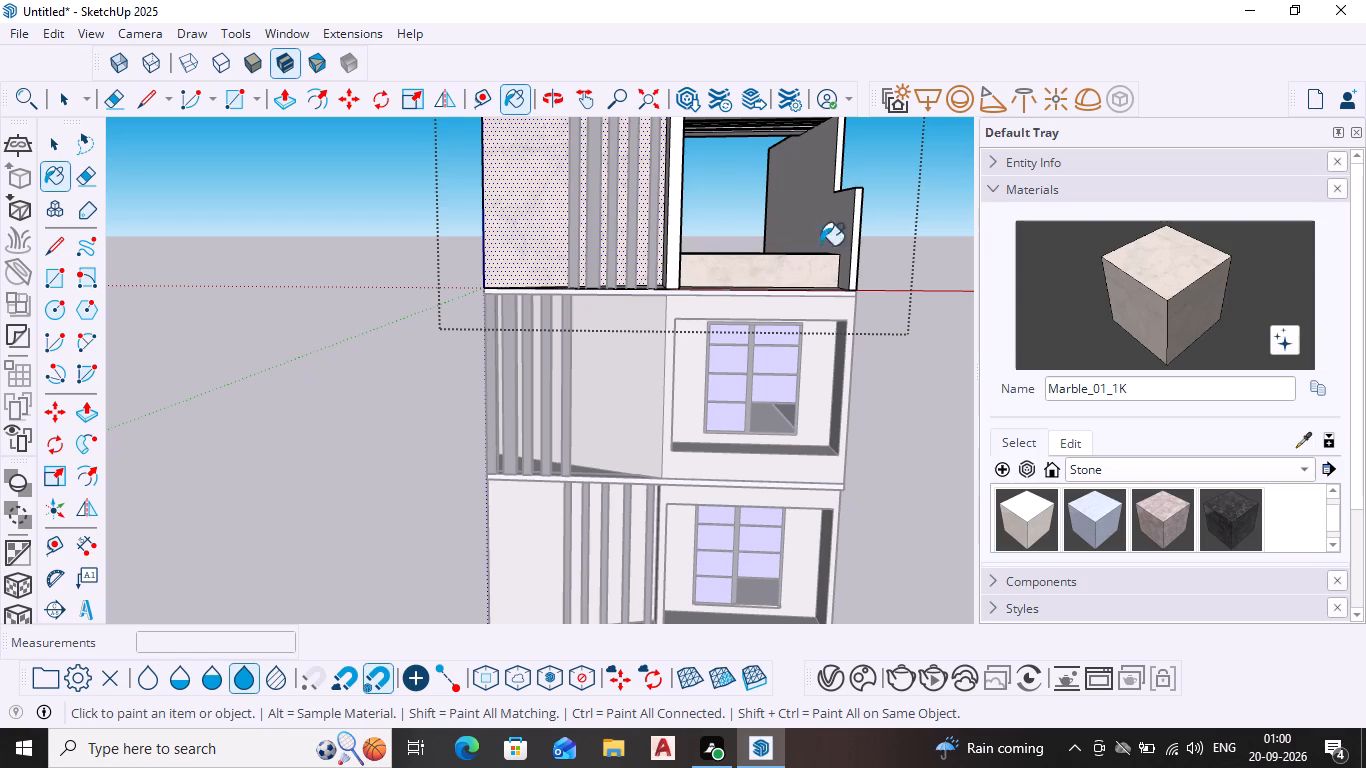
middle_click_drag(856, 219, 658, 265)
left_click(843, 257)
scroll(826, 252, "down", 3)
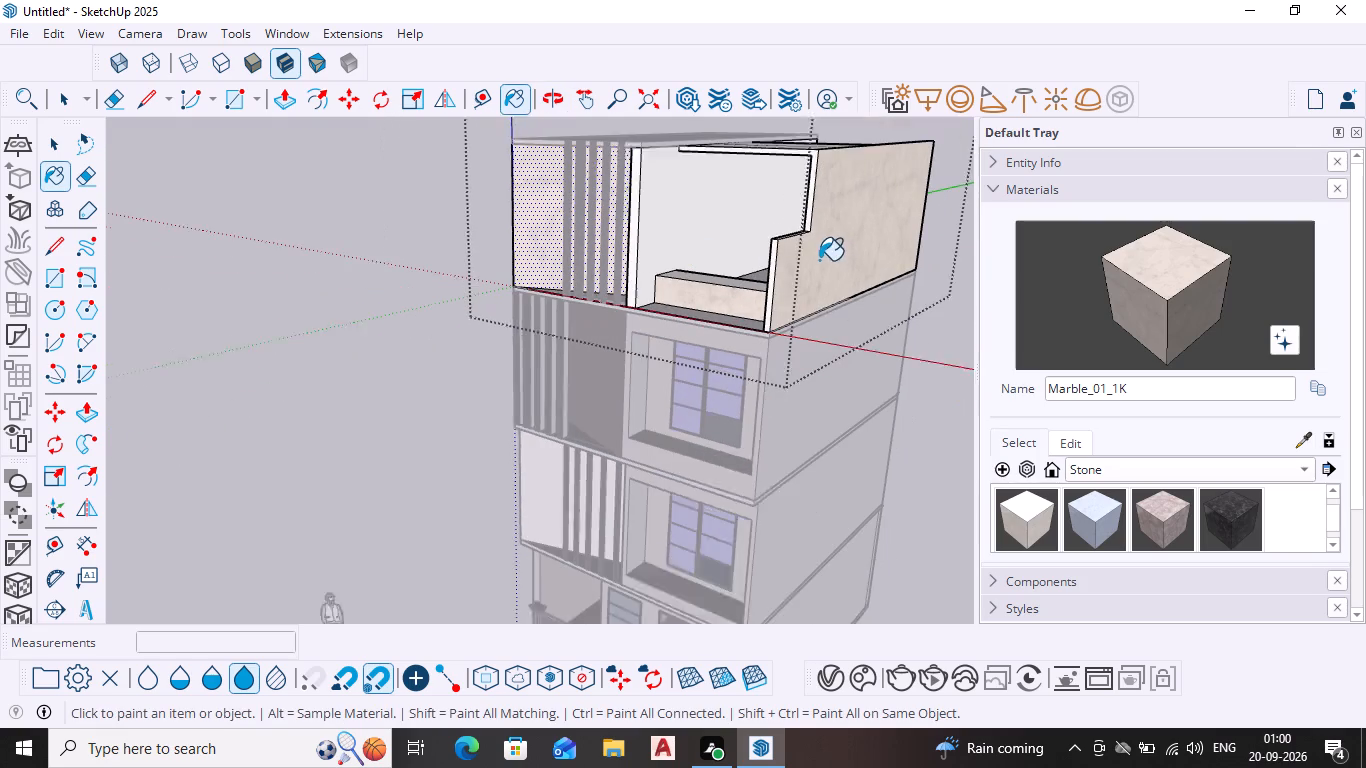
scroll(819, 260, "down", 1)
scroll(652, 205, "up", 3)
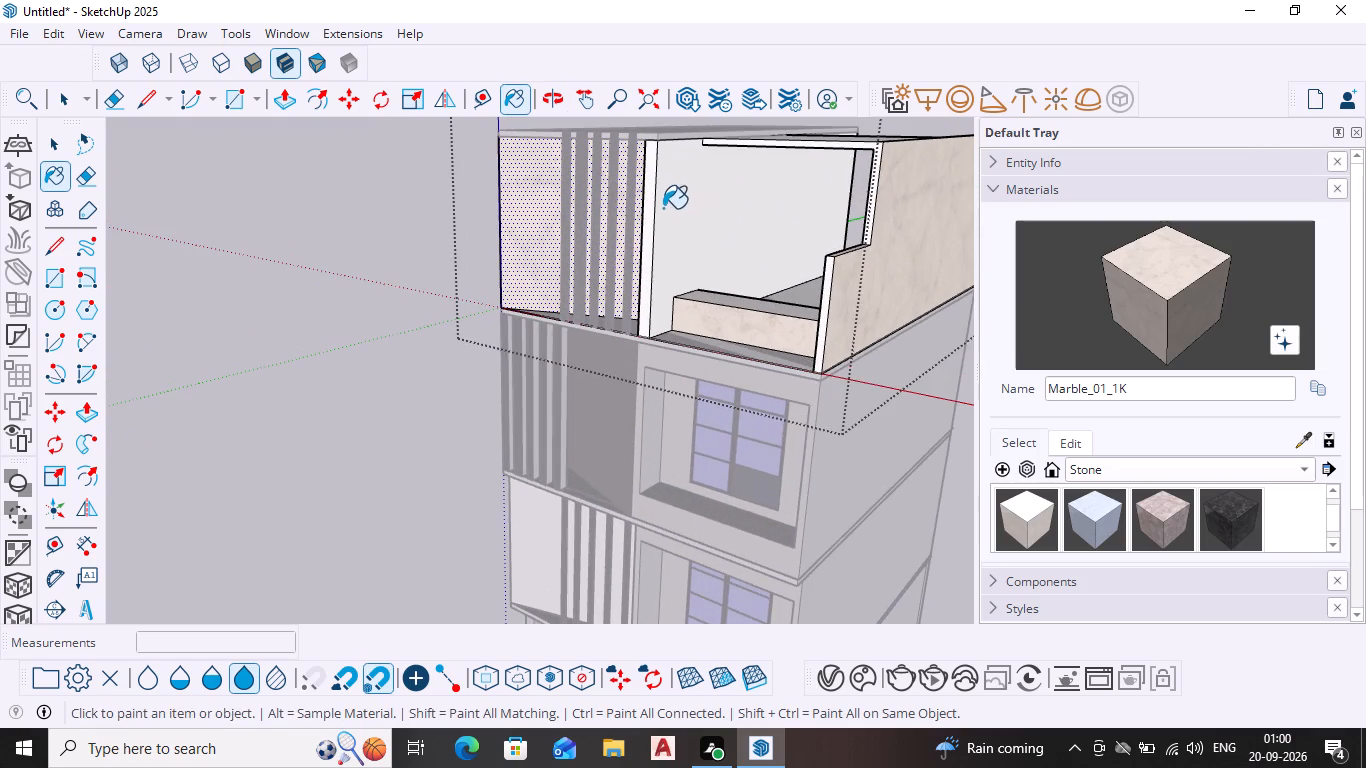
scroll(654, 226, "up", 8)
left_click(644, 248)
scroll(666, 259, "down", 5)
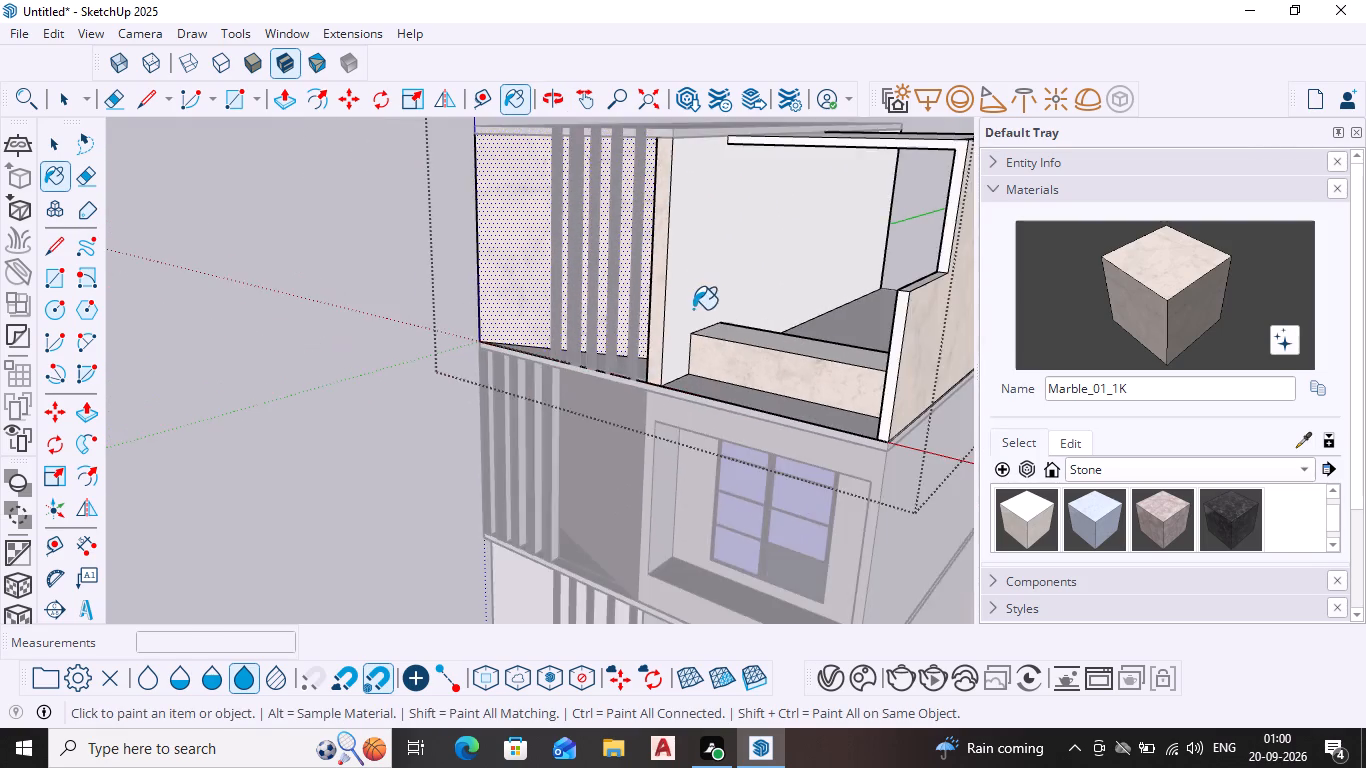
scroll(693, 309, "down", 4)
key("space")
scroll(522, 341, "down", 1)
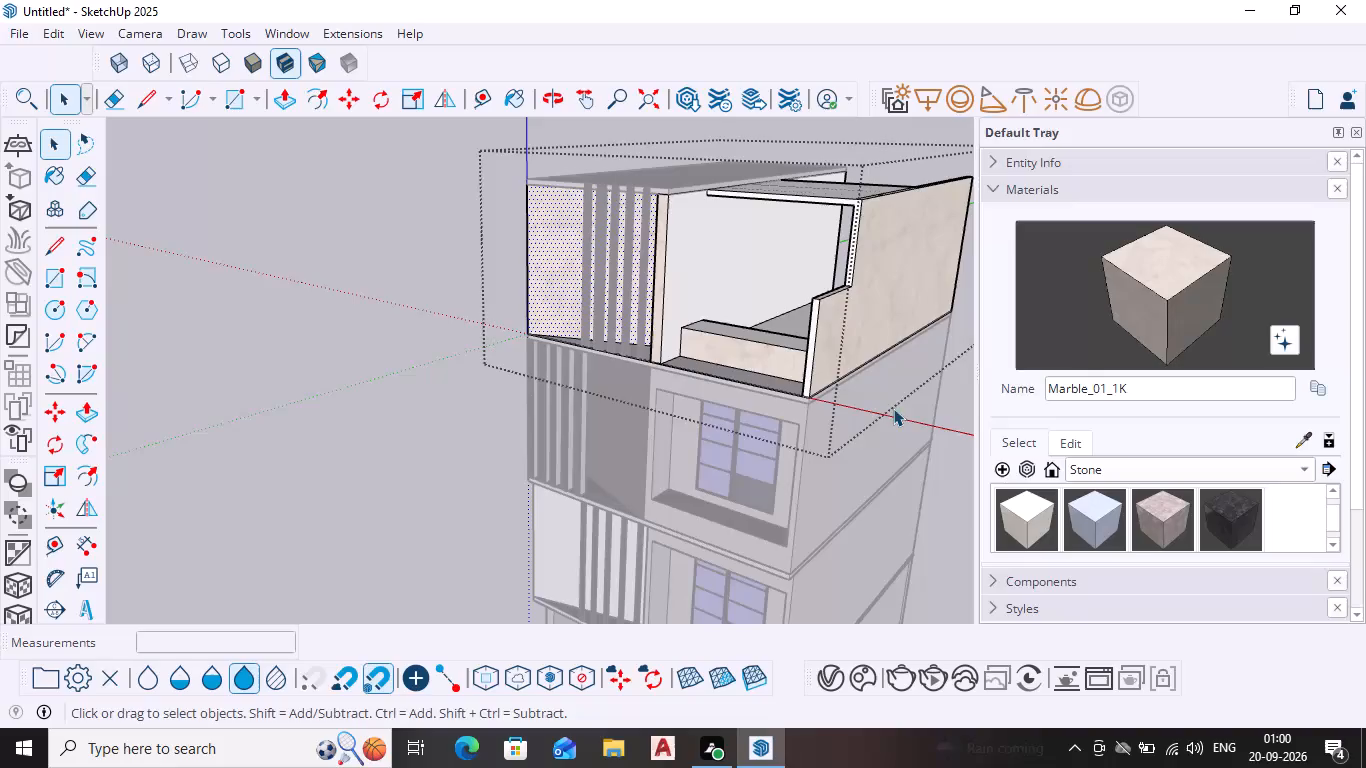
Paint the lower and upper front end faces of the terrace's stepped outer side wall with Marble_01_1K.
scroll(1009, 359, "up", 2)
left_click(1163, 276)
scroll(887, 380, "up", 3)
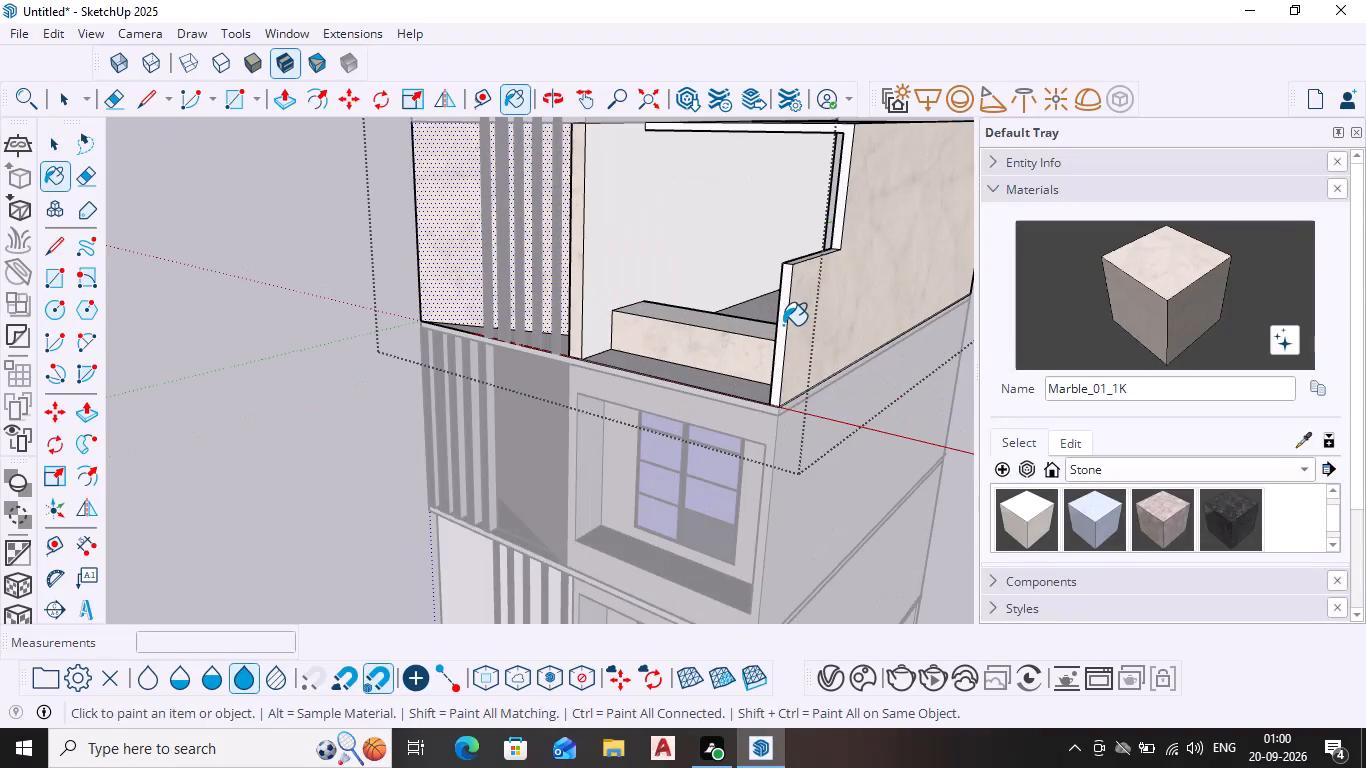
left_click(783, 325)
left_click(845, 188)
scroll(785, 194, "down", 1)
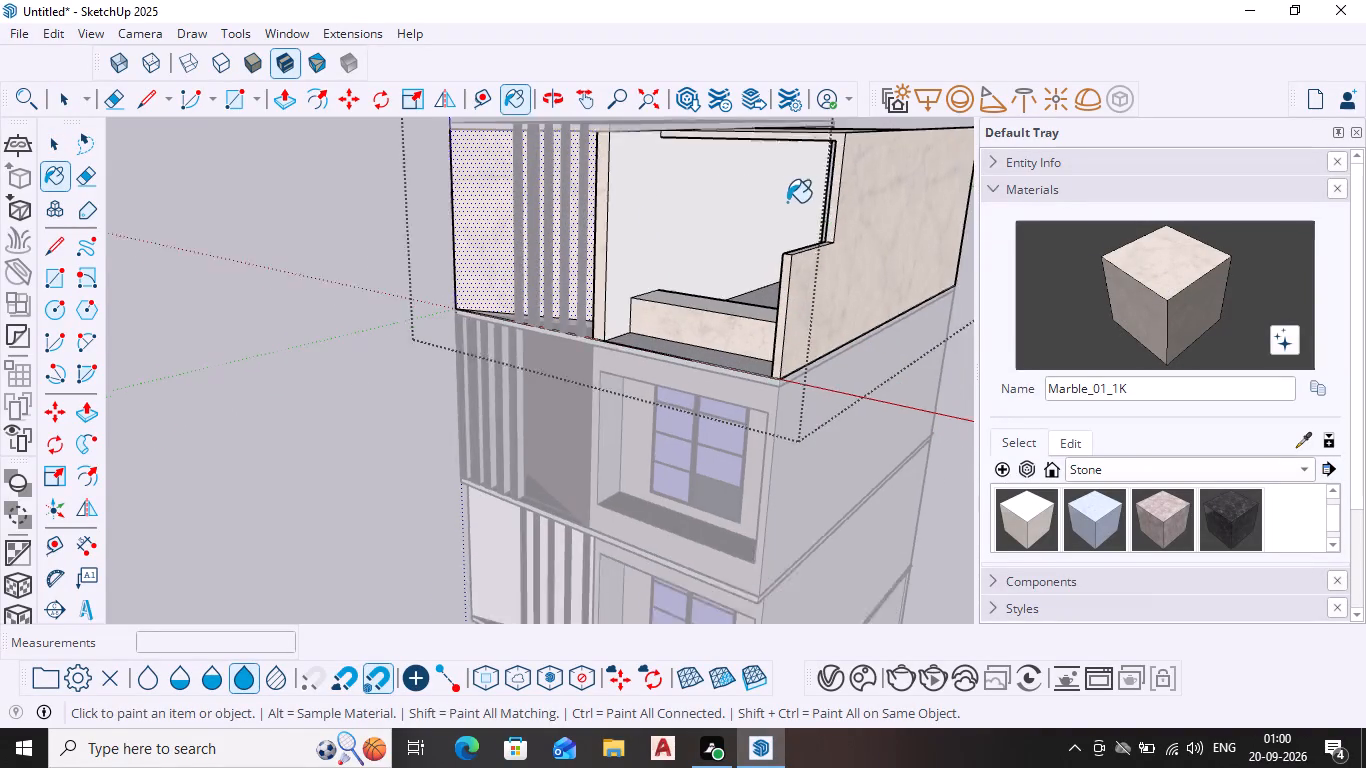
Paint the front faces and undersides of the two frontmost terrace roof slats with the wood material Plywood_01_1K.
scroll(787, 202, "down", 1)
middle_click_drag(811, 237, 911, 226)
middle_click_drag(827, 258, 843, 84)
scroll(775, 160, "up", 4)
scroll(768, 261, "up", 3)
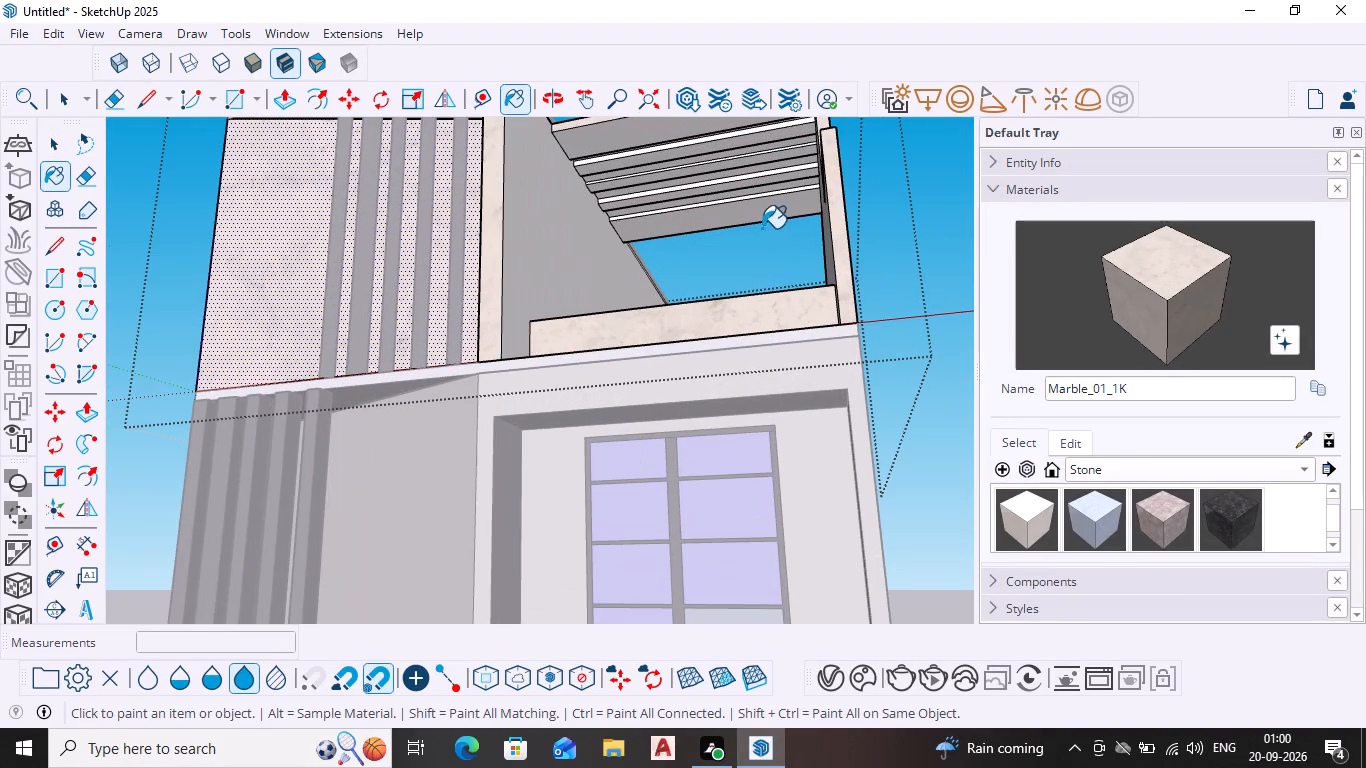
middle_click_drag(725, 240, 727, 253, "shift")
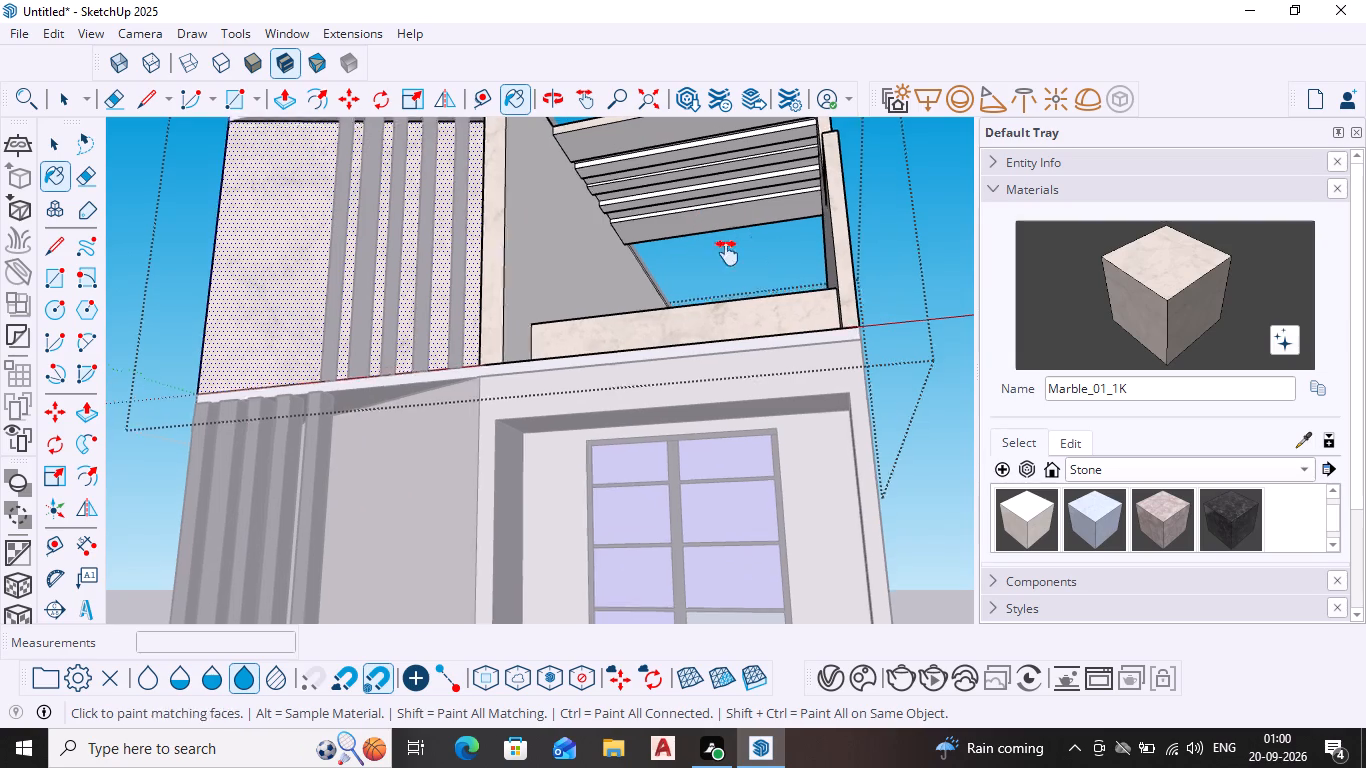
middle_click_drag(727, 253, 722, 374, "shift")
scroll(707, 320, "up", 3)
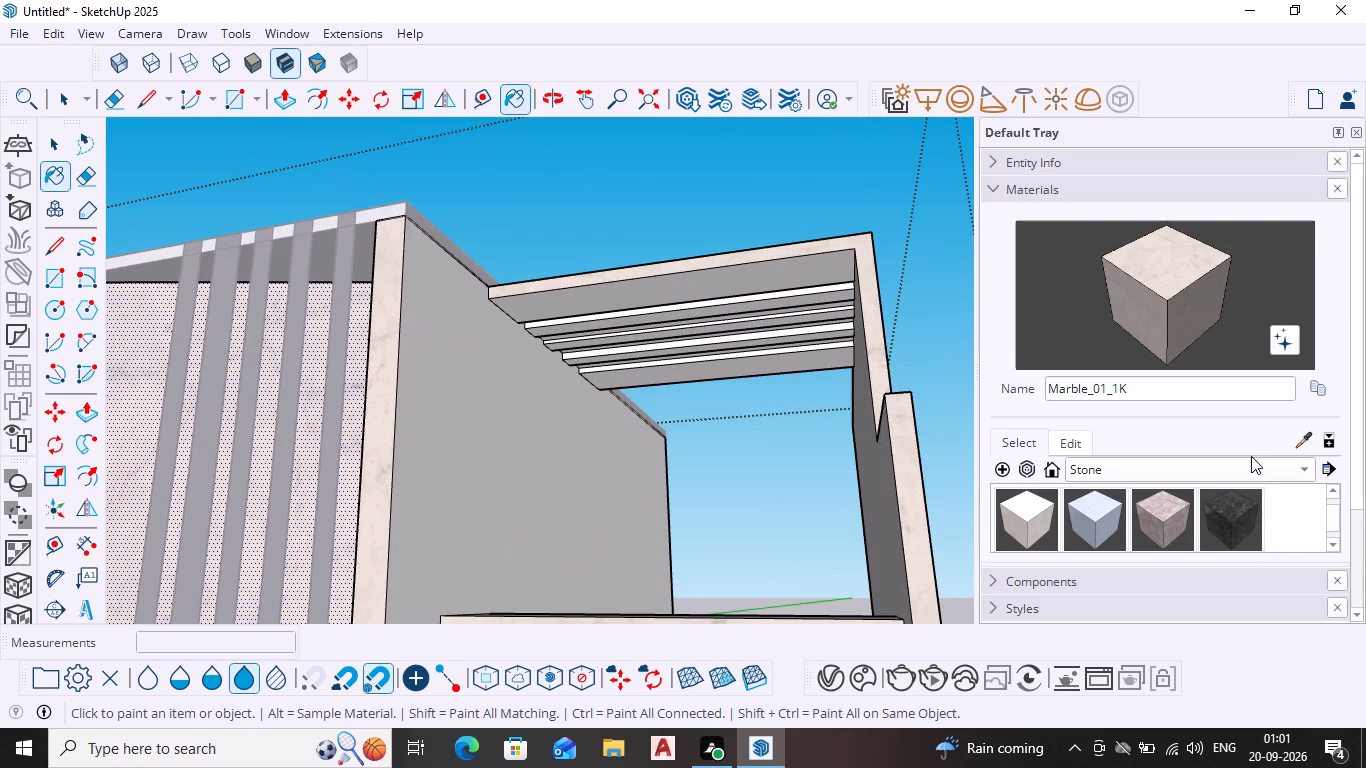
left_click(1255, 461)
left_click(1124, 503)
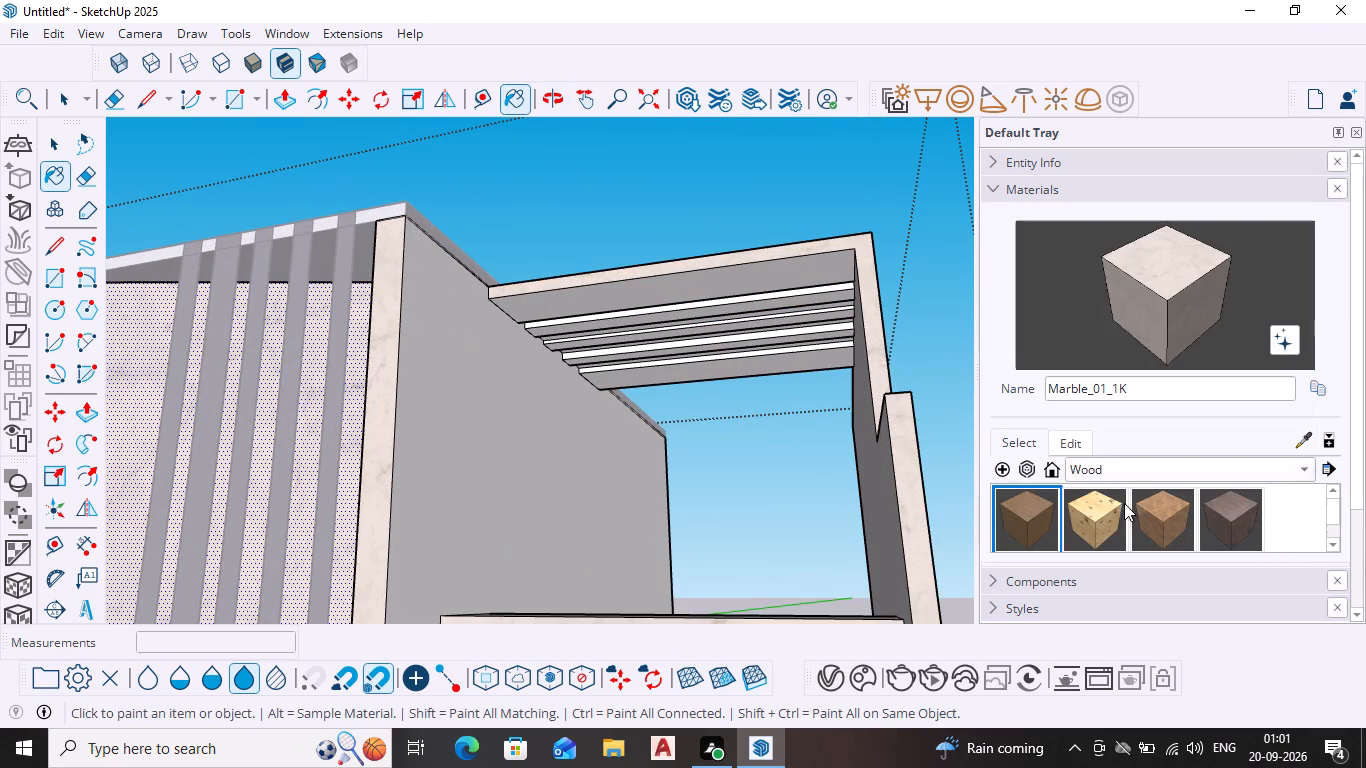
scroll(1128, 496, "up", 3)
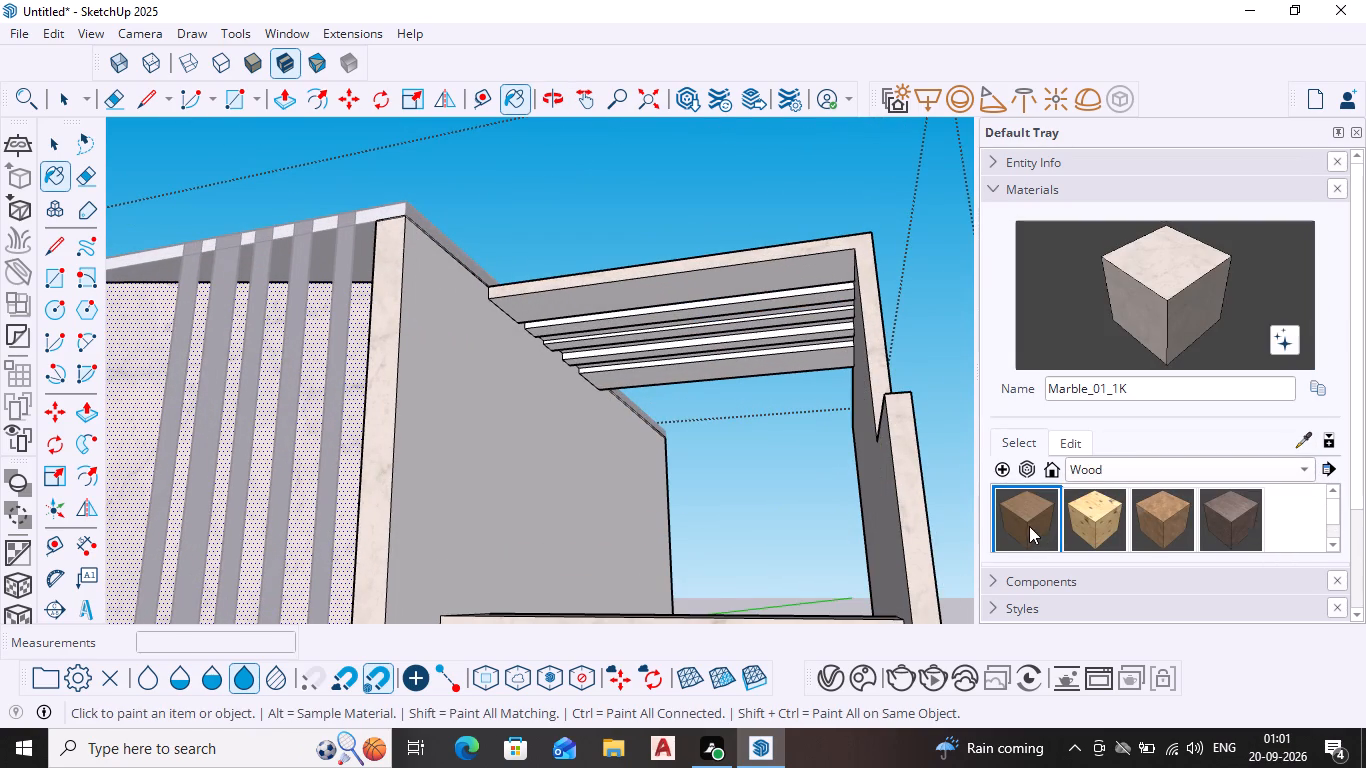
left_click(1029, 526)
scroll(728, 377, "up", 6)
left_click(638, 264)
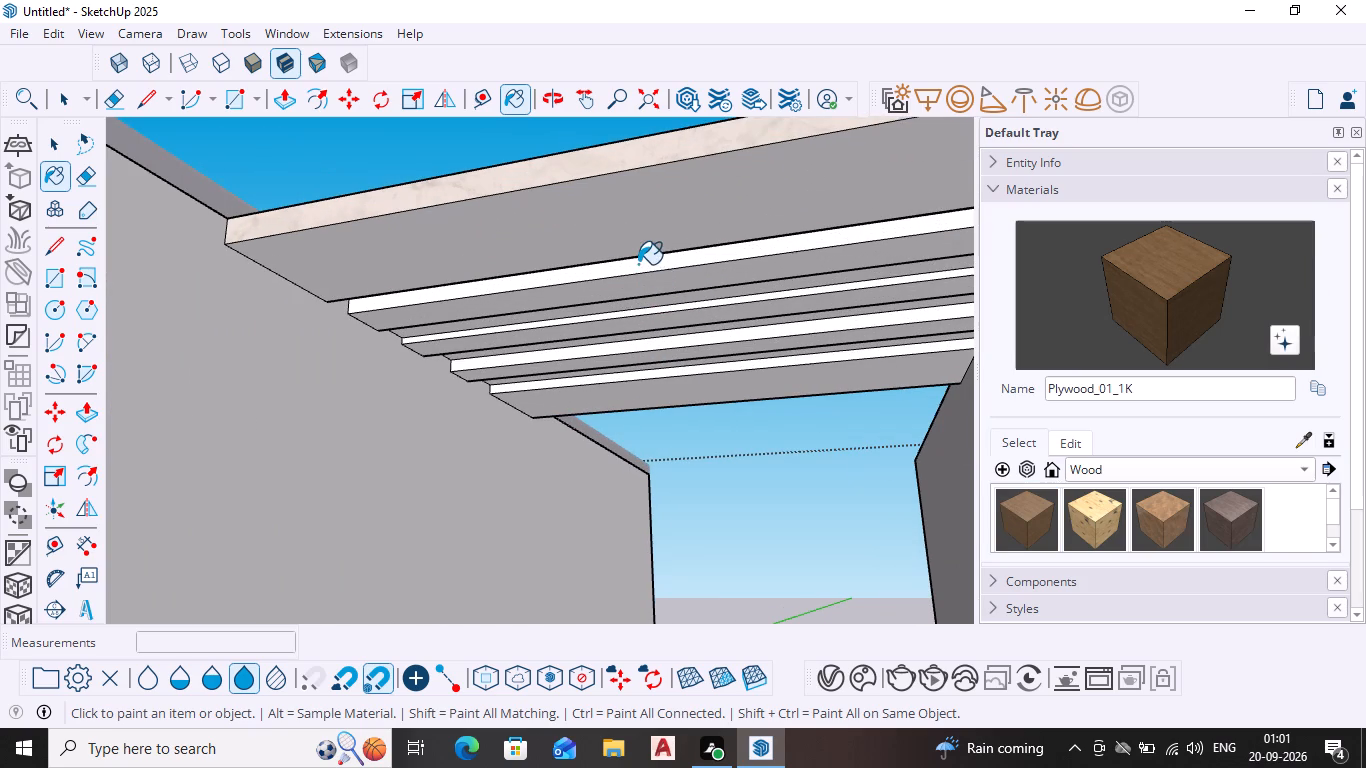
left_click(688, 309)
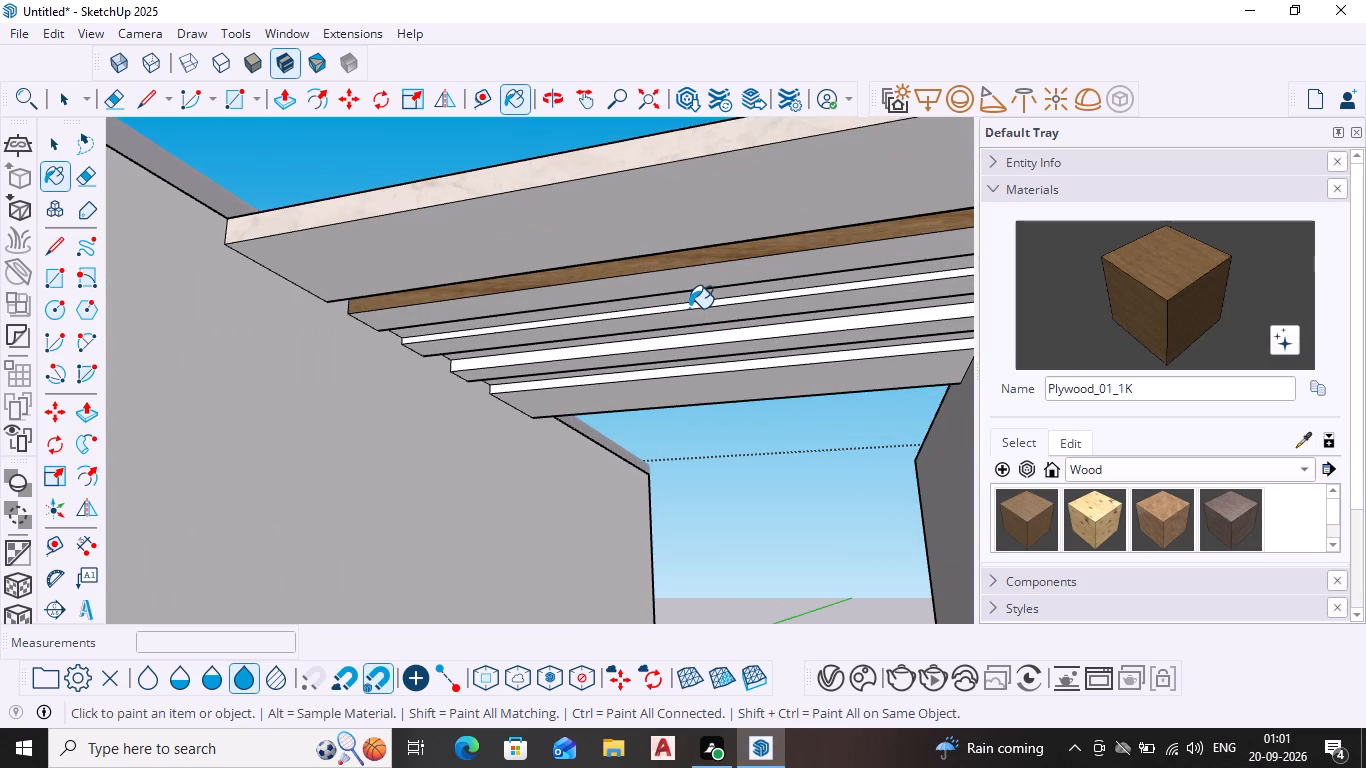
left_click(689, 306)
scroll(692, 308, "up", 6)
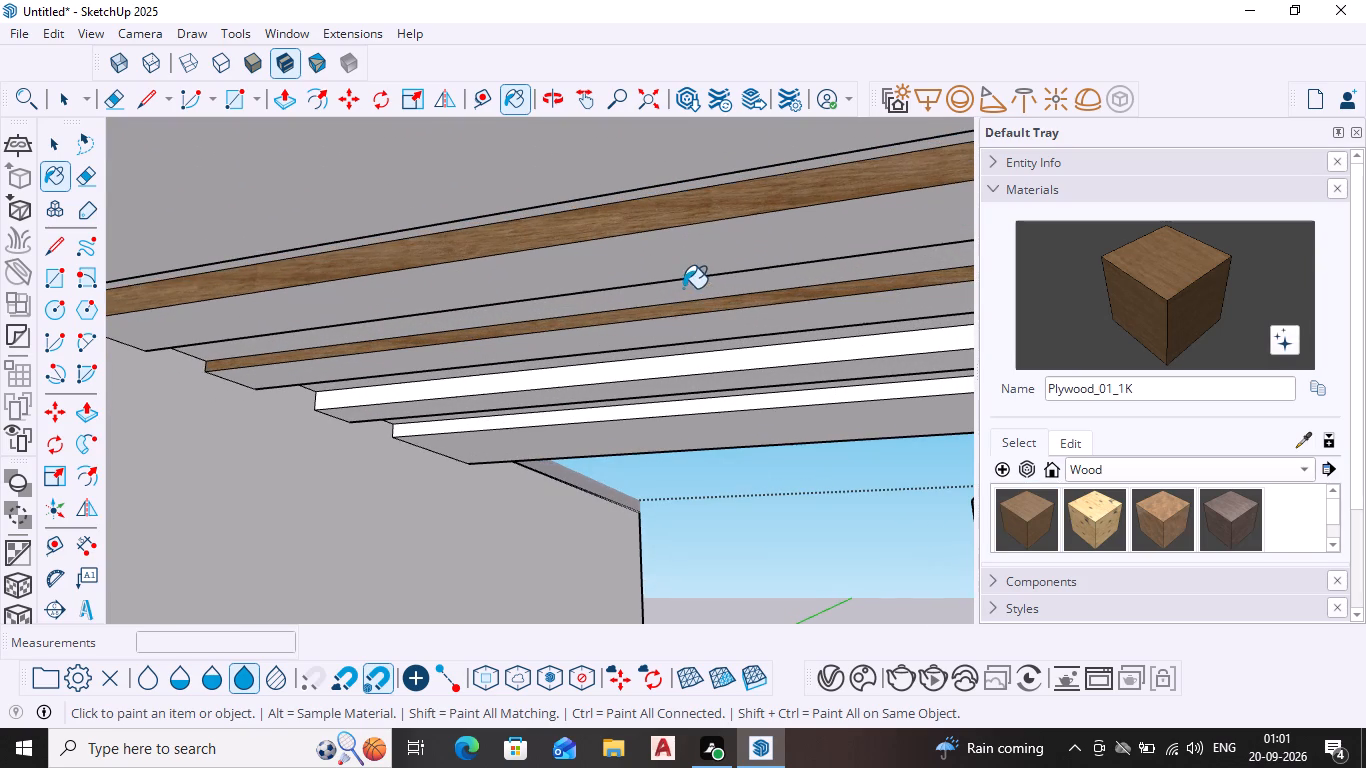
left_click(498, 287)
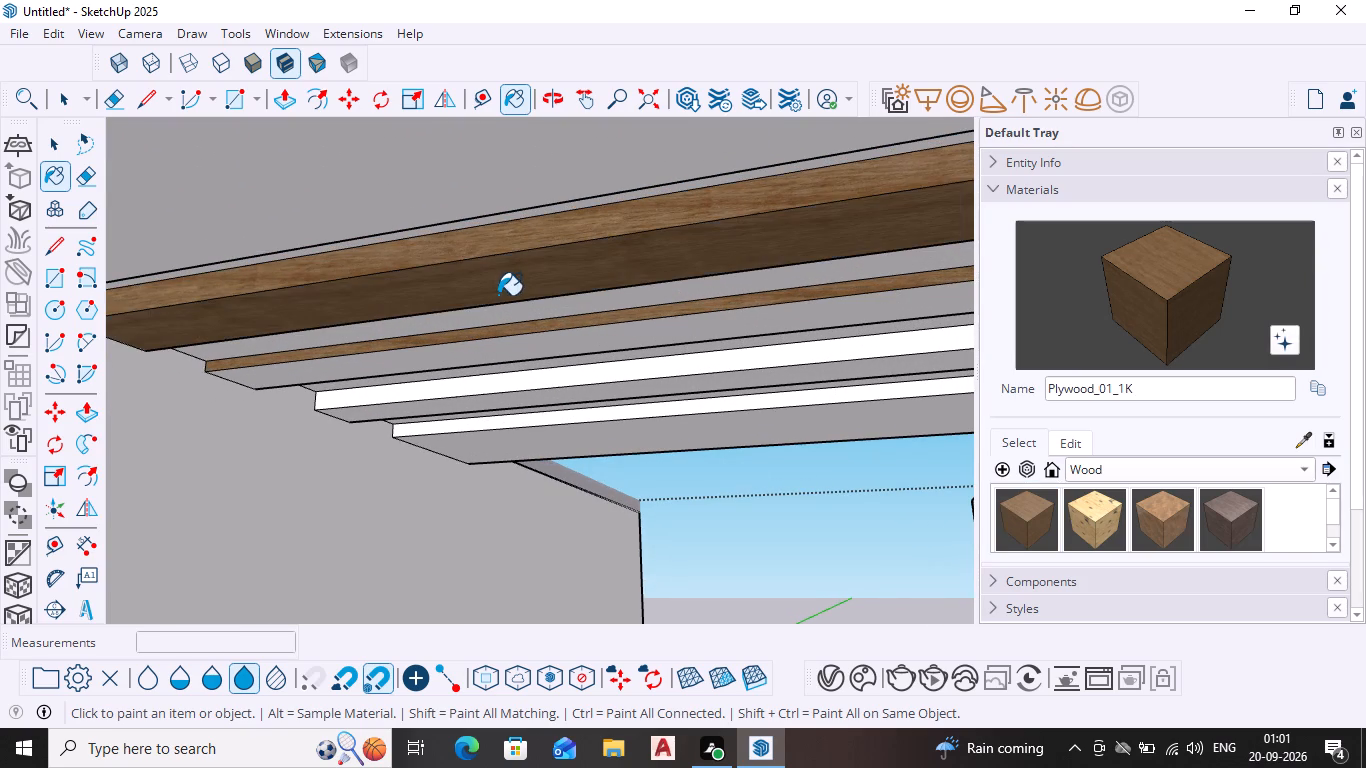
middle_click_drag(496, 295, 507, 101)
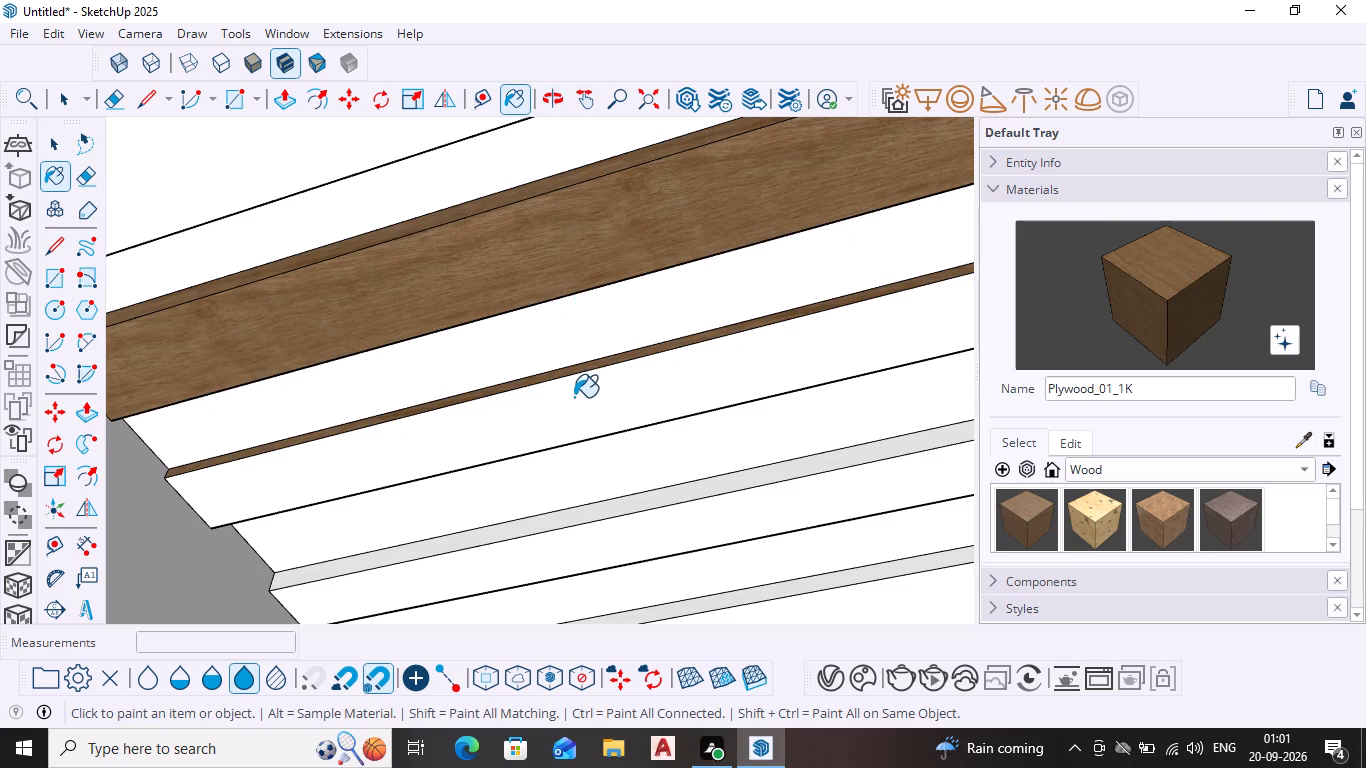
left_click(574, 398)
Paint the front face and underside of the third terrace roof slat with Plywood_01_1K.
scroll(585, 393, "down", 5)
middle_click_drag(610, 411, 595, 314)
scroll(603, 318, "down", 20)
scroll(603, 318, "down", 2)
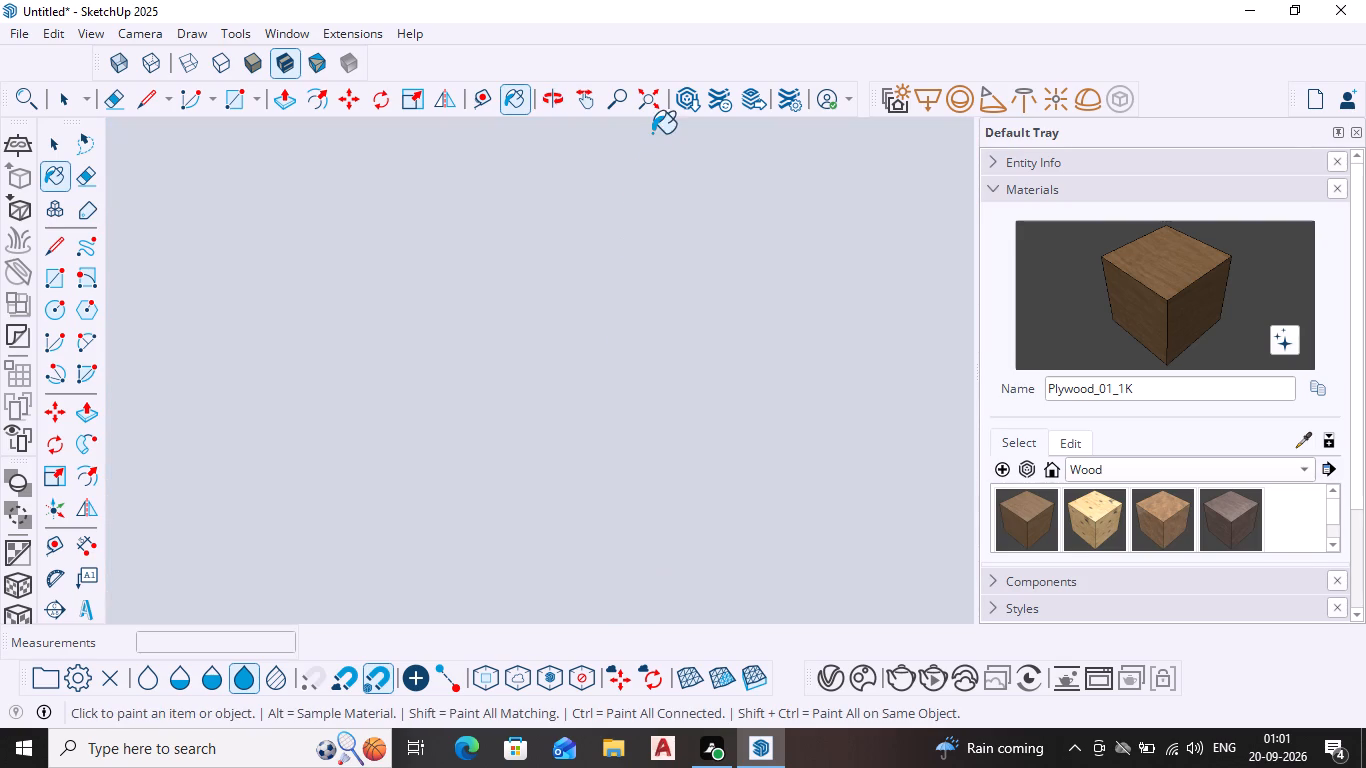
left_click(648, 112)
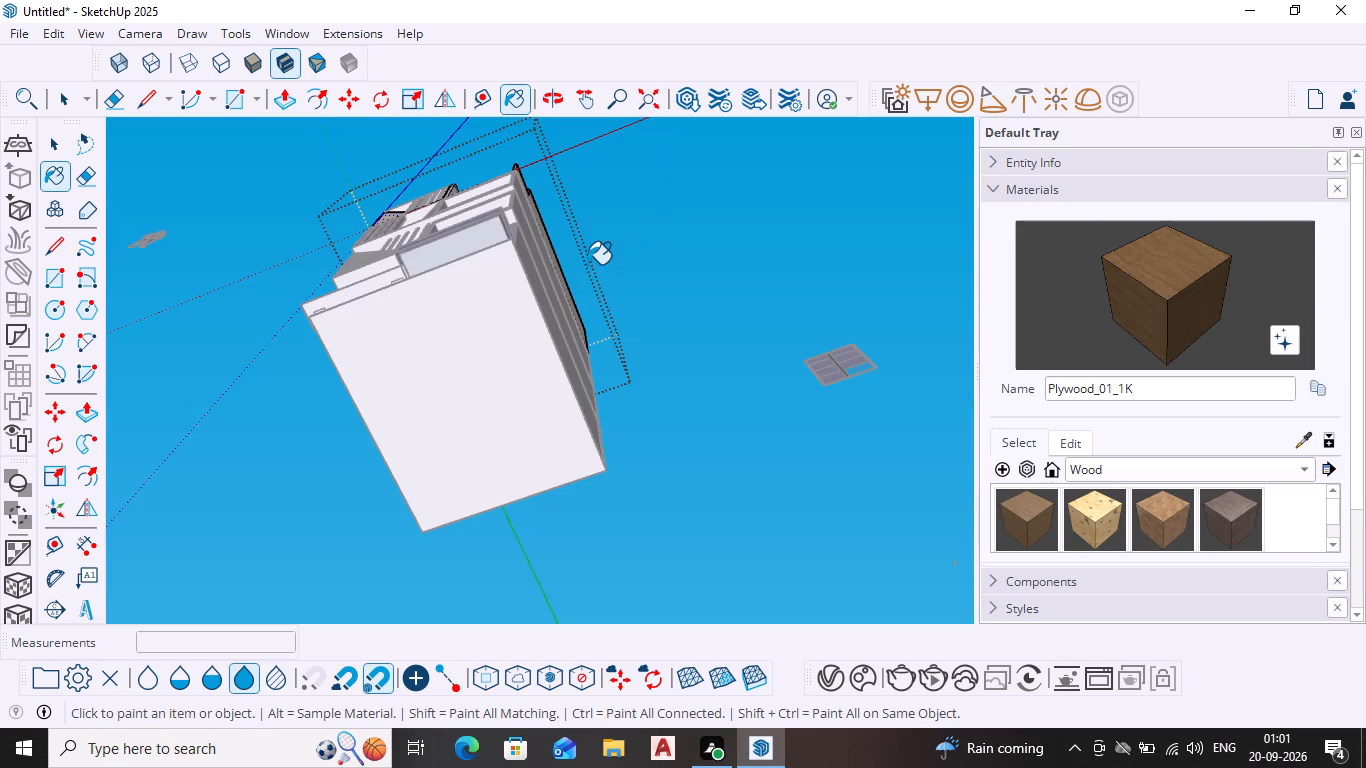
middle_click_drag(596, 272, 661, 577)
scroll(559, 215, "down", 1, "shift")
middle_click_drag(560, 216, 559, 220, "shift")
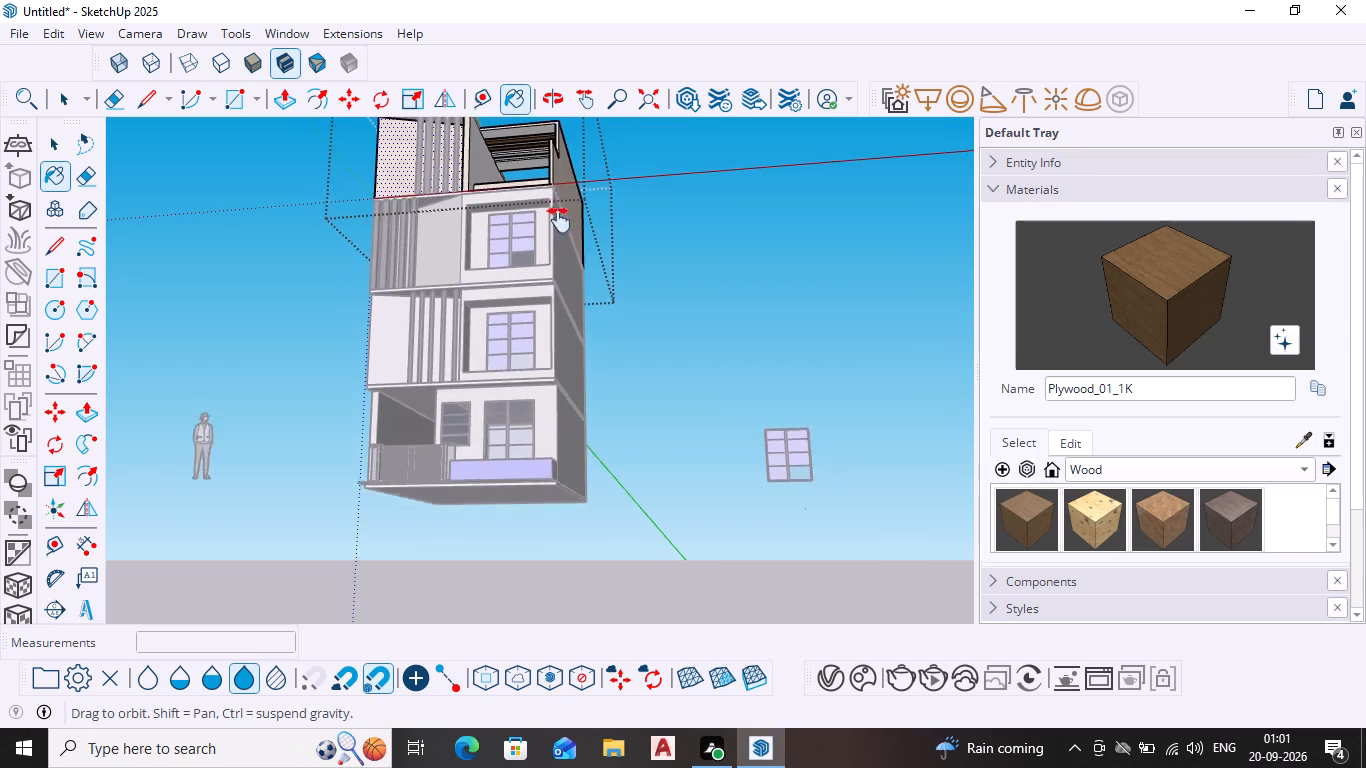
middle_click_drag(559, 220, 553, 447, "shift")
scroll(510, 340, "up", 16)
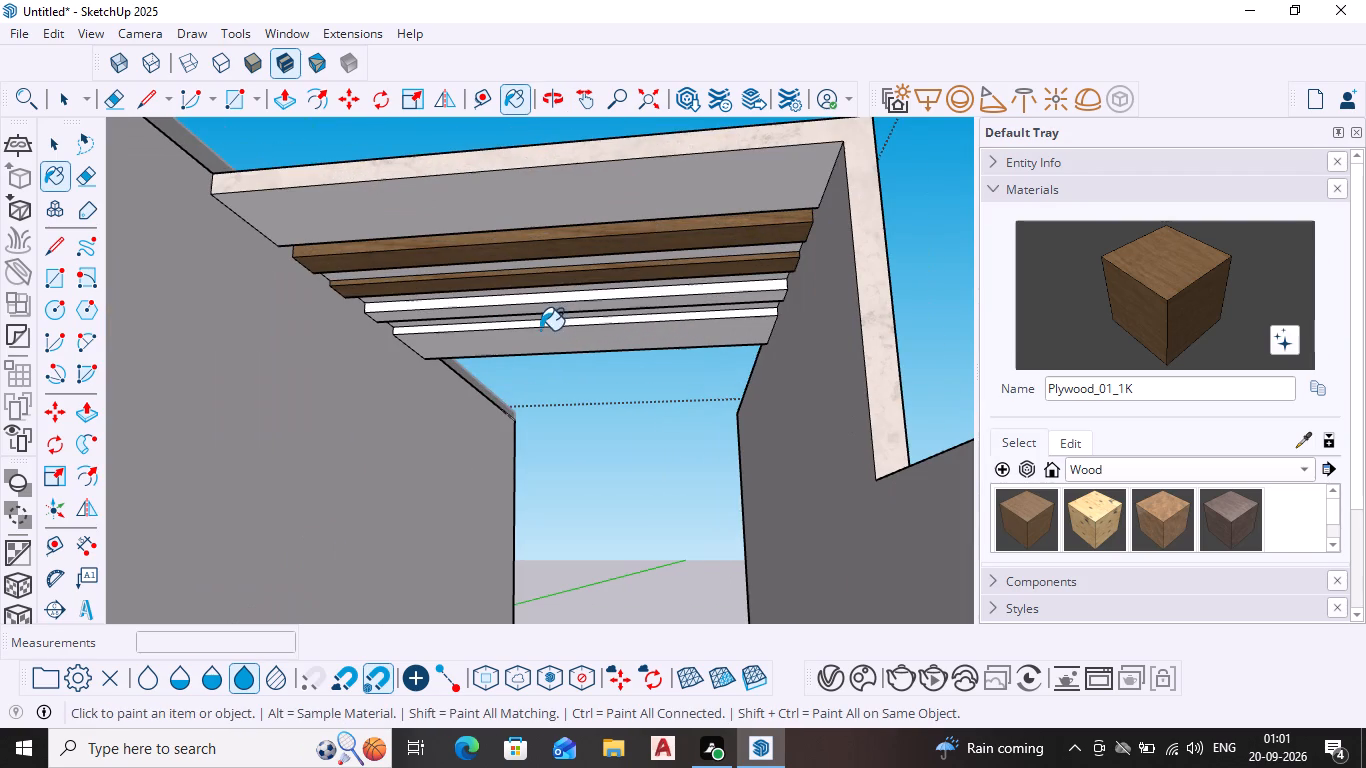
left_click(550, 294)
scroll(556, 309, "up", 7)
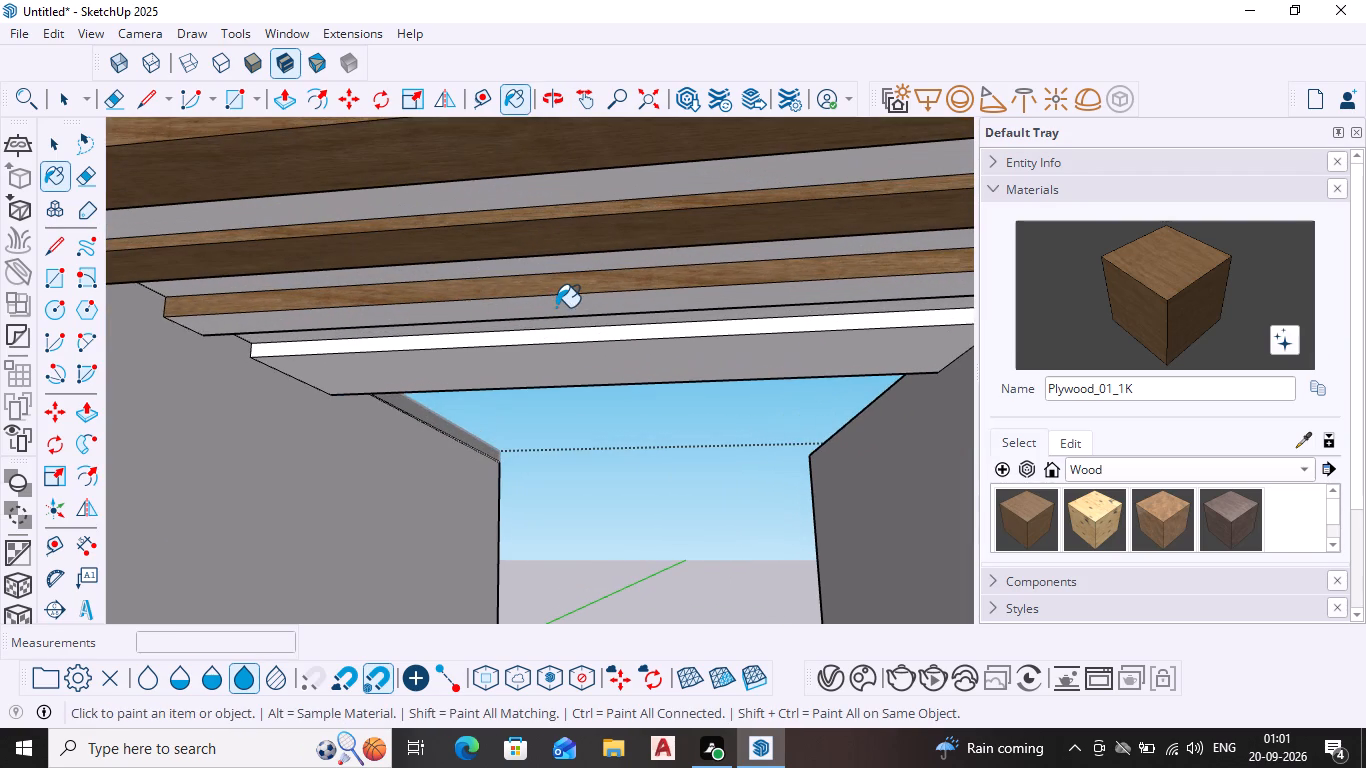
left_click(556, 307)
Paint the rearmost terrace roof slat's front face and underside with Plywood_01_1K, and leave the top floor's group.
middle_click_drag(564, 322, 577, 232)
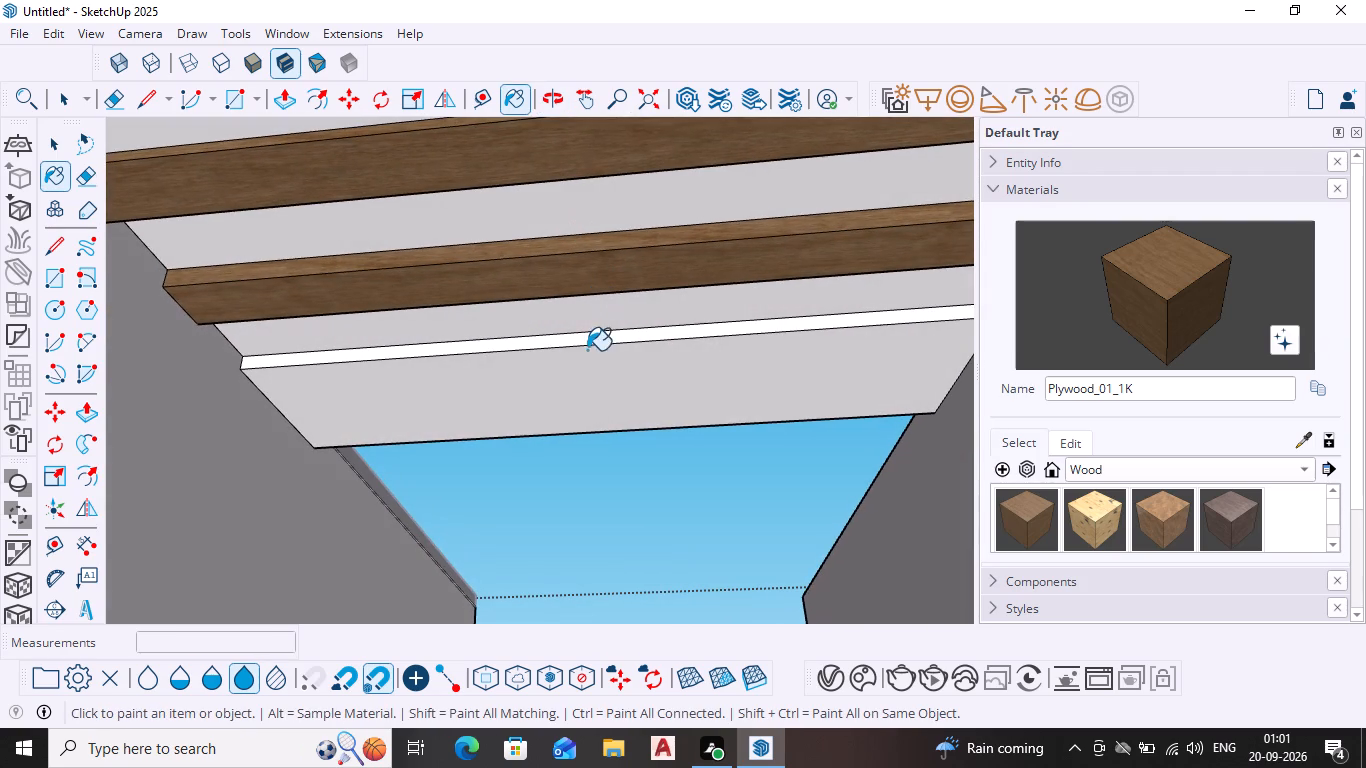
left_click(590, 338)
left_click(596, 389)
scroll(610, 403, "down", 10)
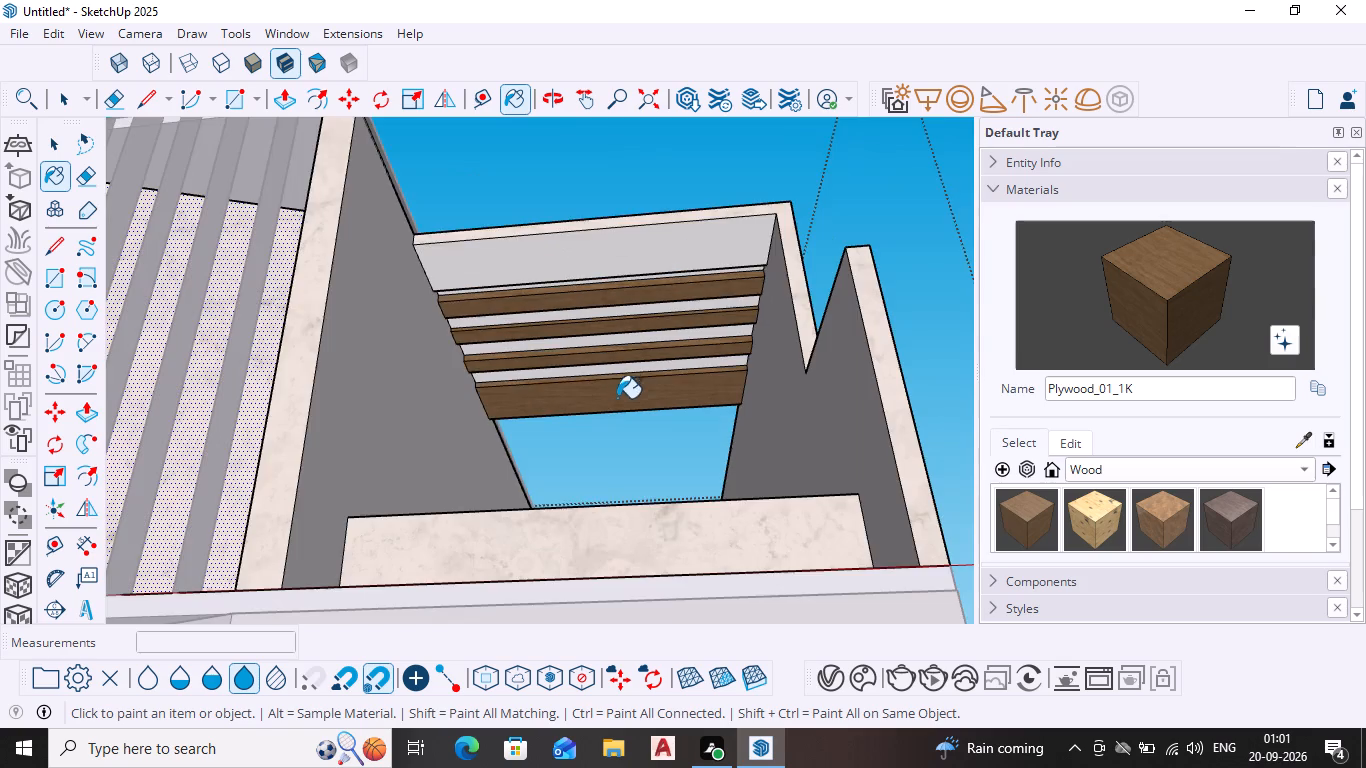
scroll(620, 406, "down", 5)
middle_click_drag(622, 405, 628, 511)
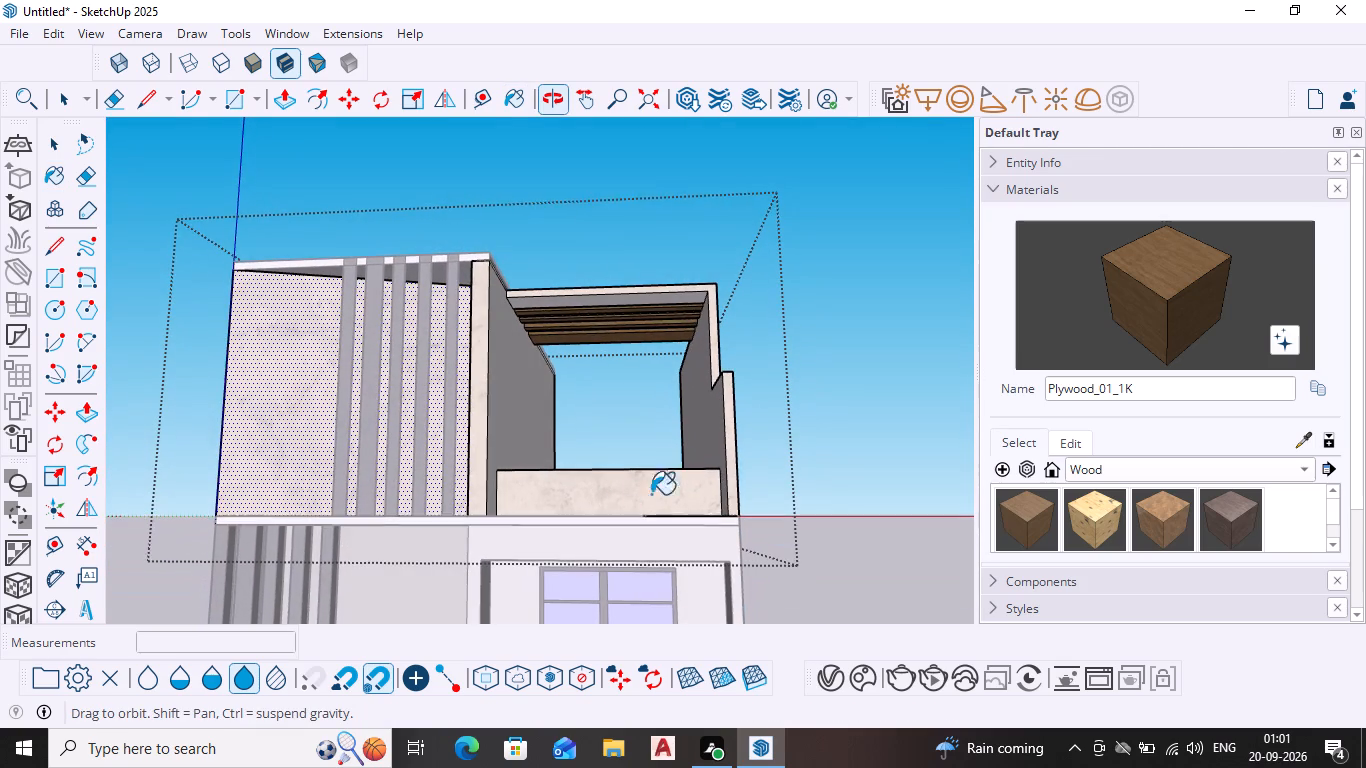
key("space")
scroll(810, 456, "down", 5)
left_click(850, 392)
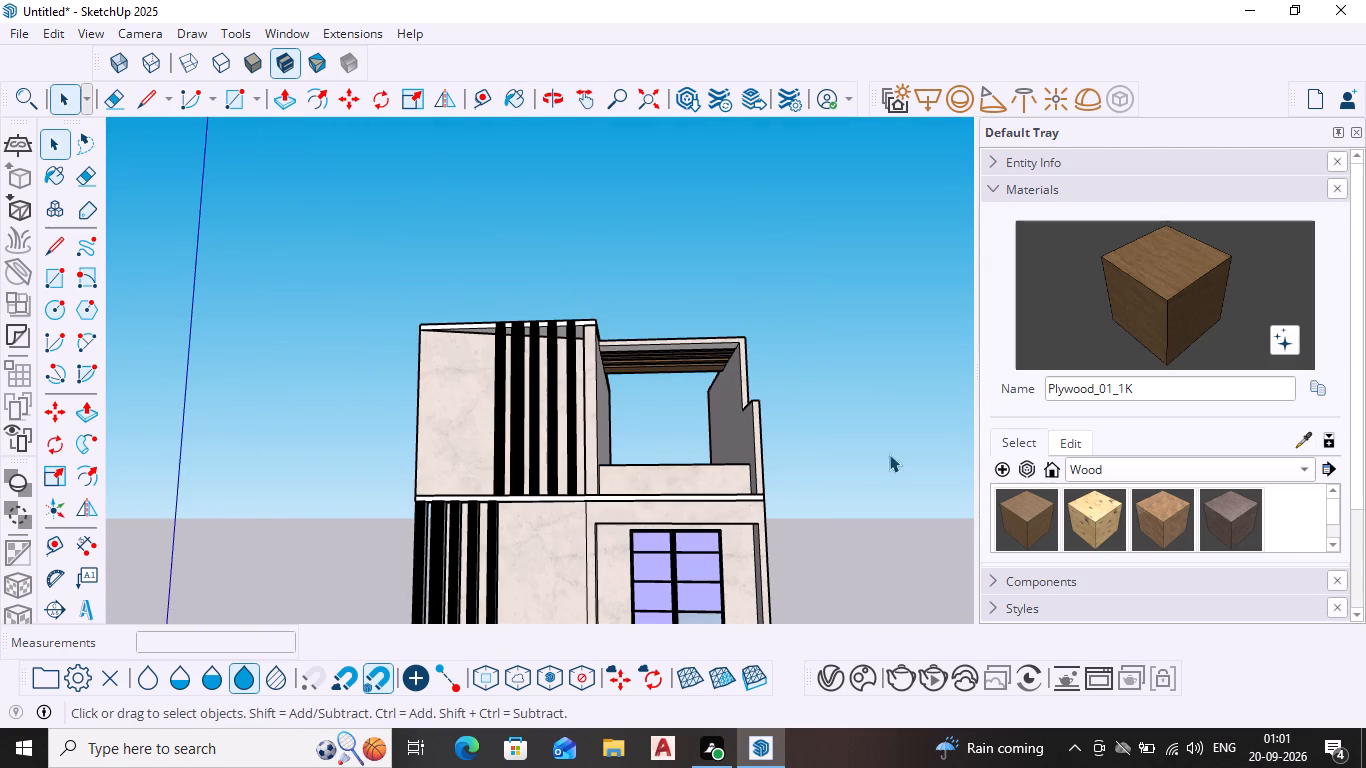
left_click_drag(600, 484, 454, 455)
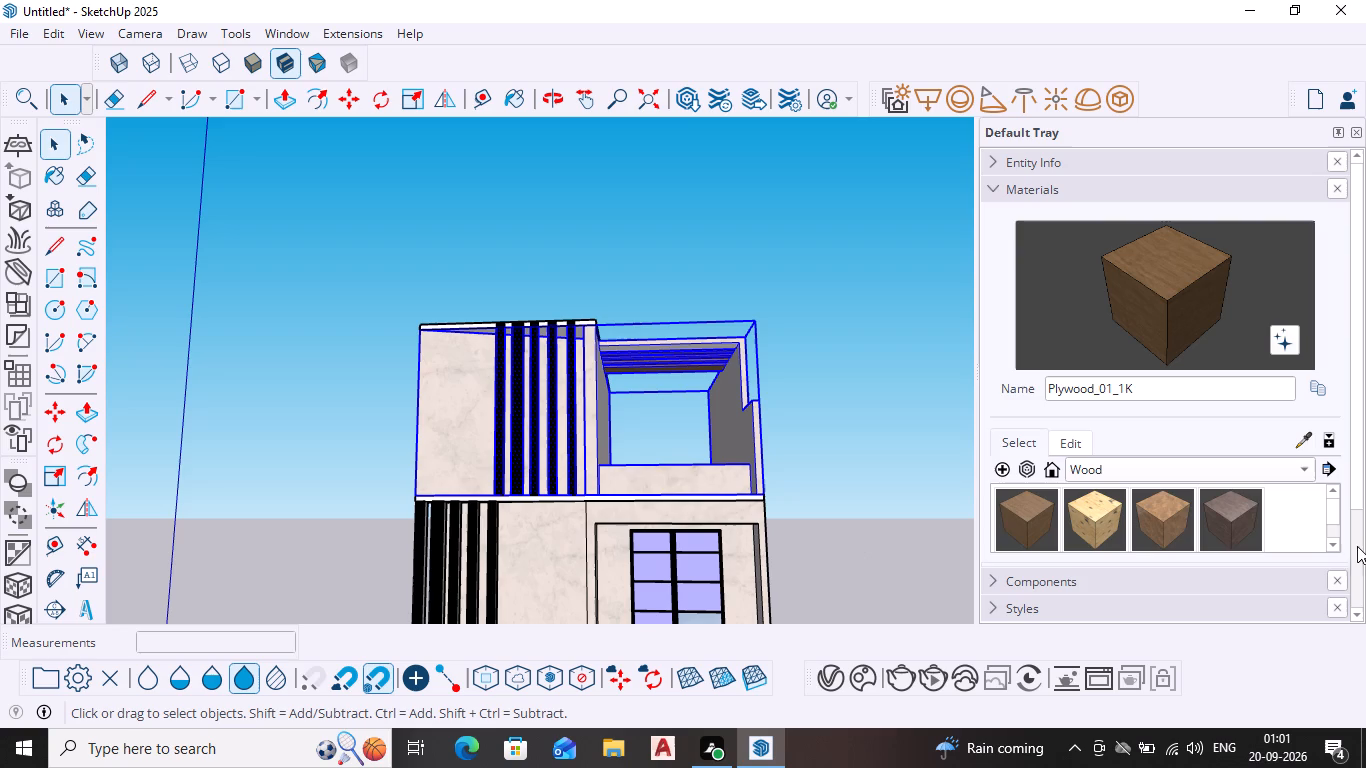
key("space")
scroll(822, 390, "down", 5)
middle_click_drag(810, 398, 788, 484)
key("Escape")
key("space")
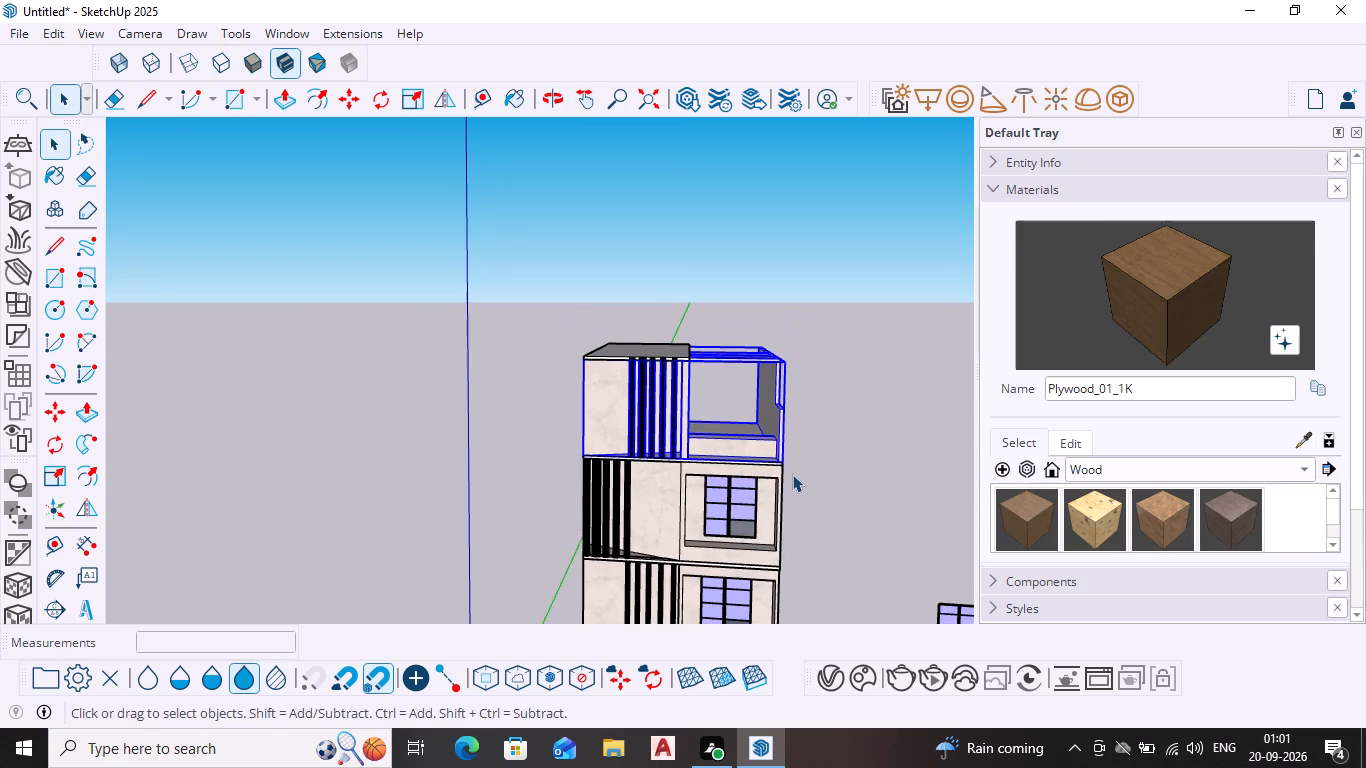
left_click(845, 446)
Paint the front edge of the floor slab above the ground floor with the stone material Marble_06_1K.
middle_click_drag(748, 489, 747, 456)
scroll(743, 393, "down", 1)
scroll(747, 456, "up", 1)
middle_click_drag(746, 457, 702, 246, "shift")
scroll(684, 470, "up", 2)
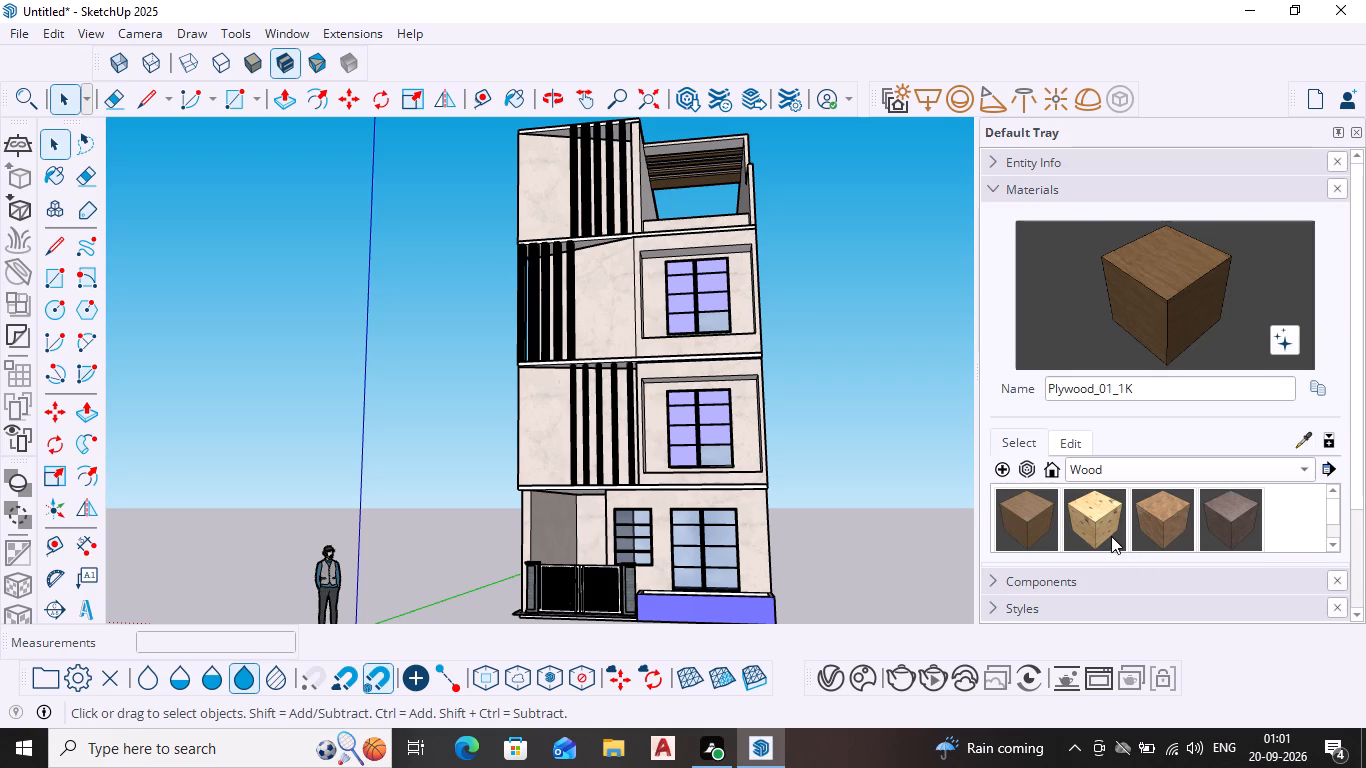
left_click(1194, 466)
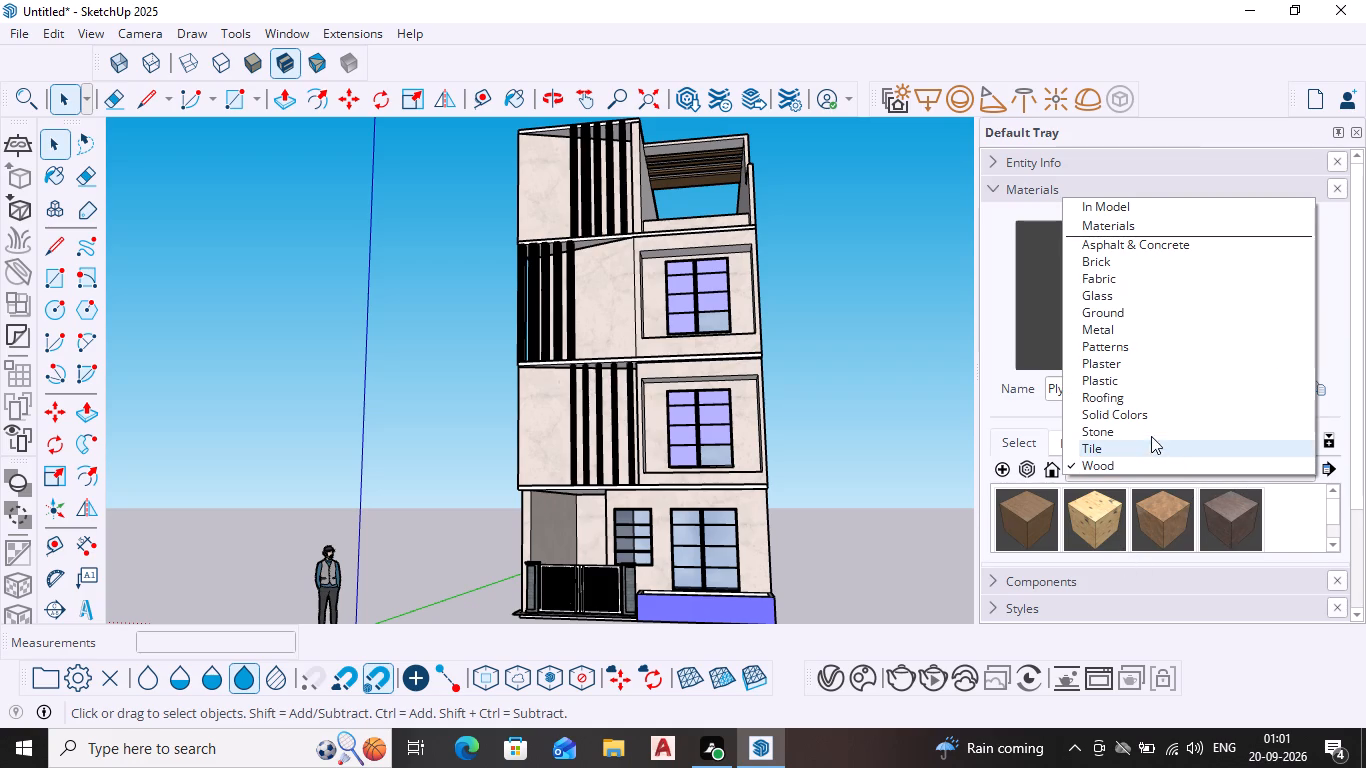
left_click(1102, 428)
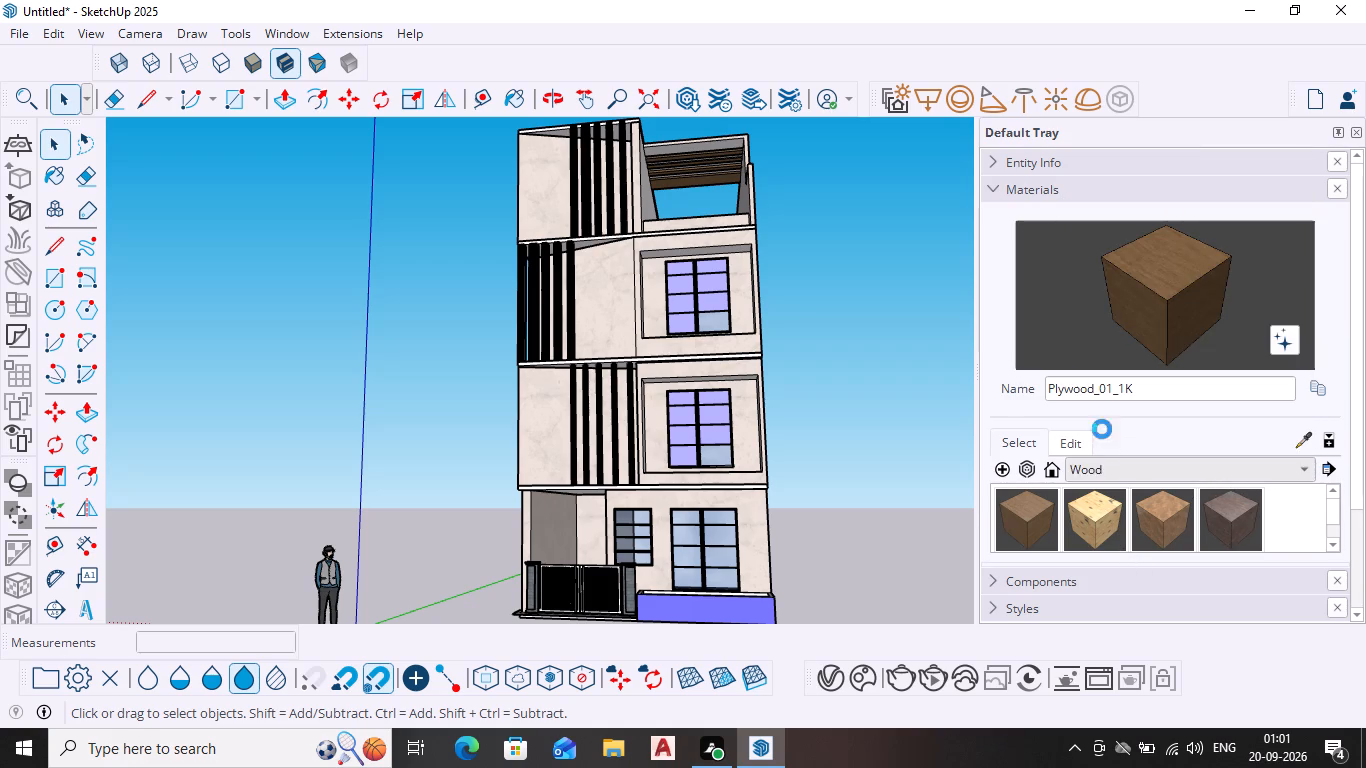
scroll(1123, 497, "down", 3)
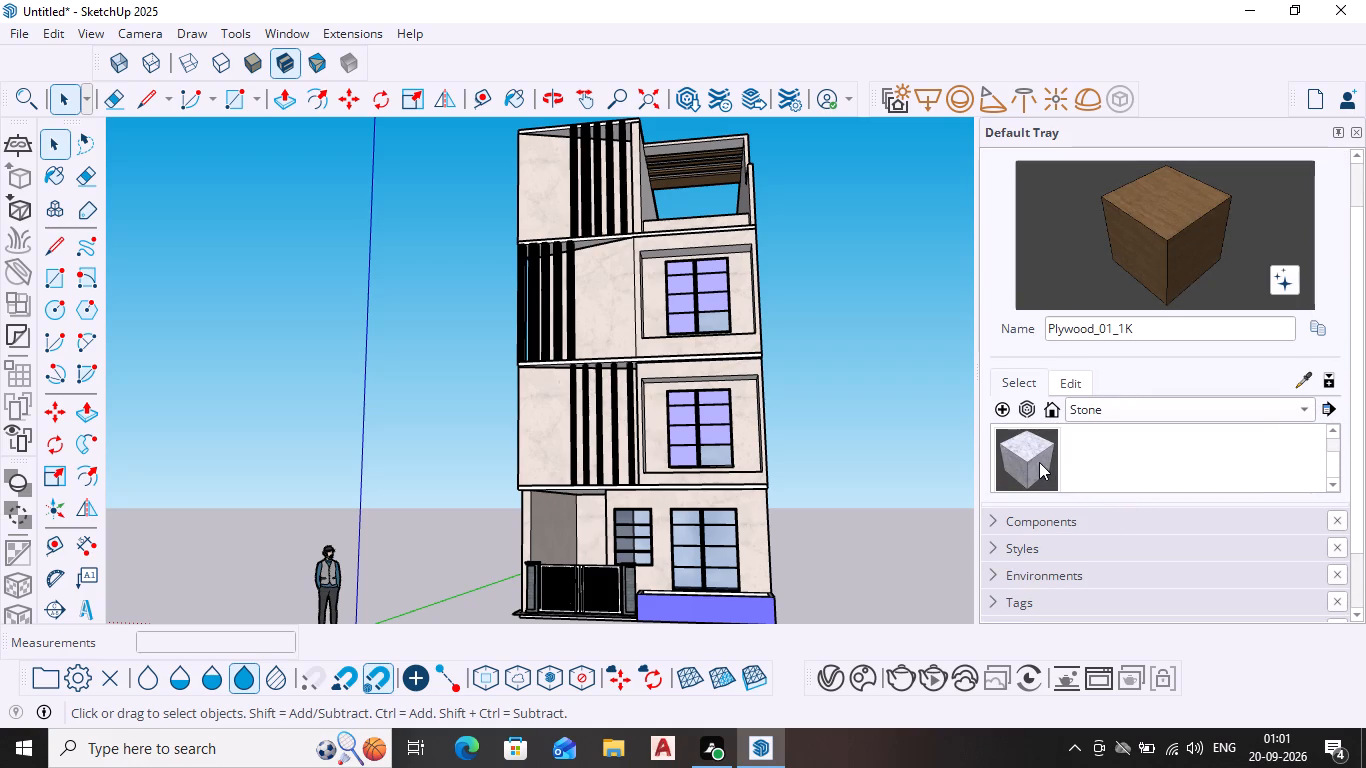
scroll(1039, 462, "up", 1)
left_click(1161, 450)
scroll(634, 506, "up", 4)
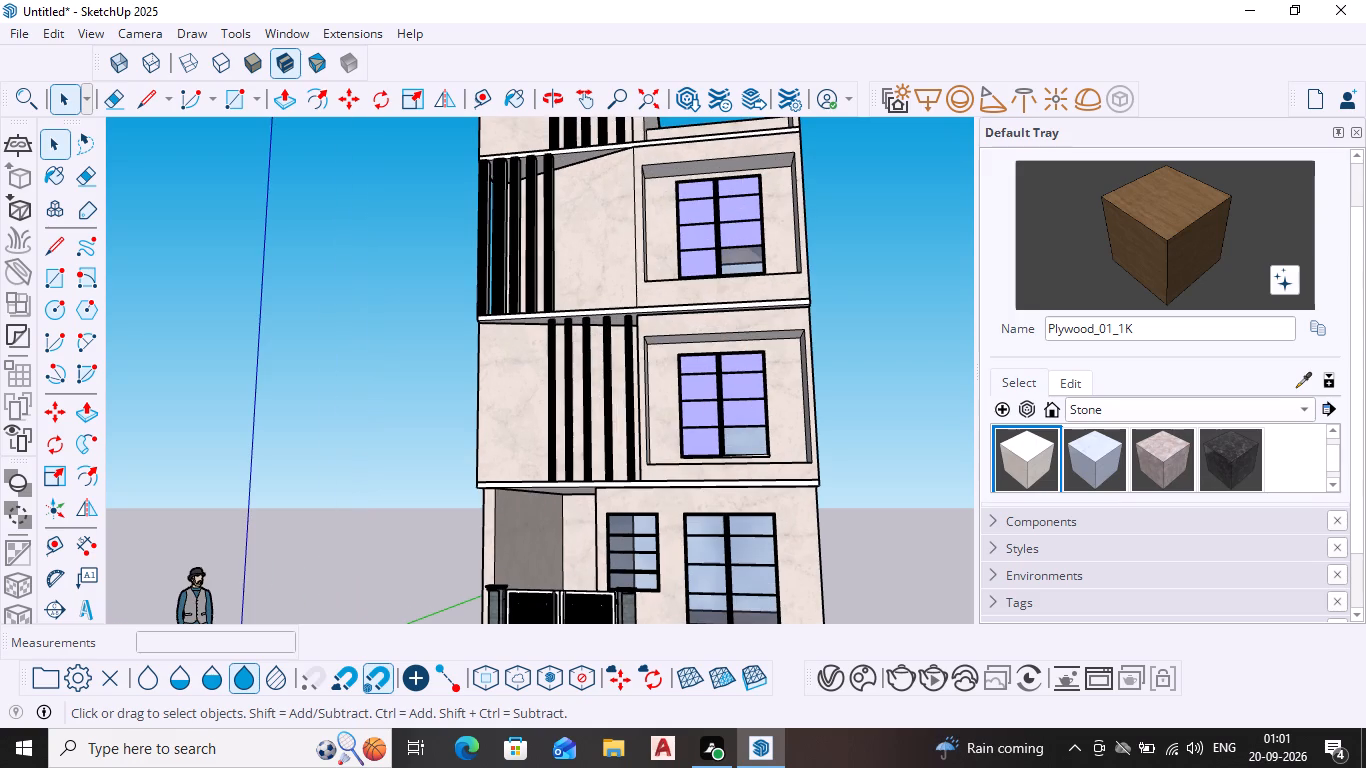
scroll(634, 454, "up", 7)
scroll(781, 491, "up", 7)
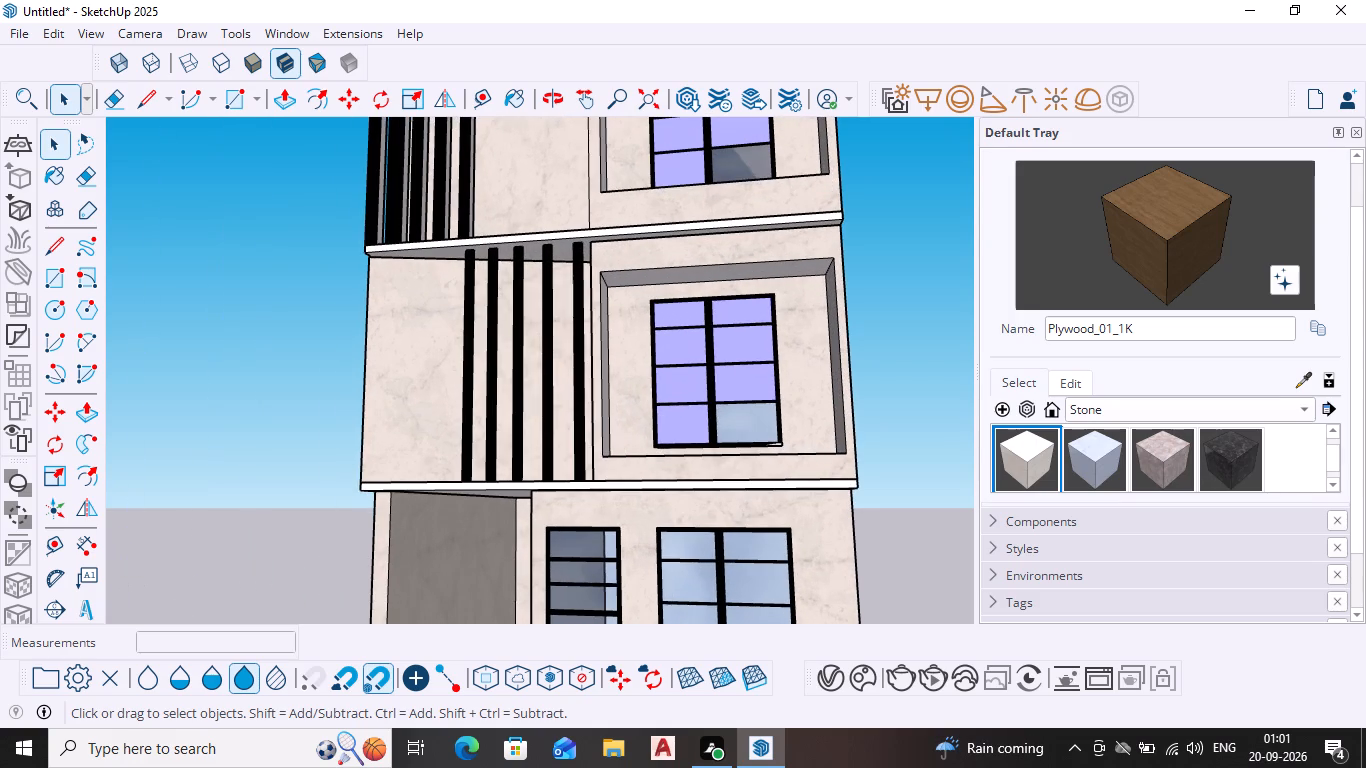
left_click(1160, 456)
scroll(642, 508, "up", 2)
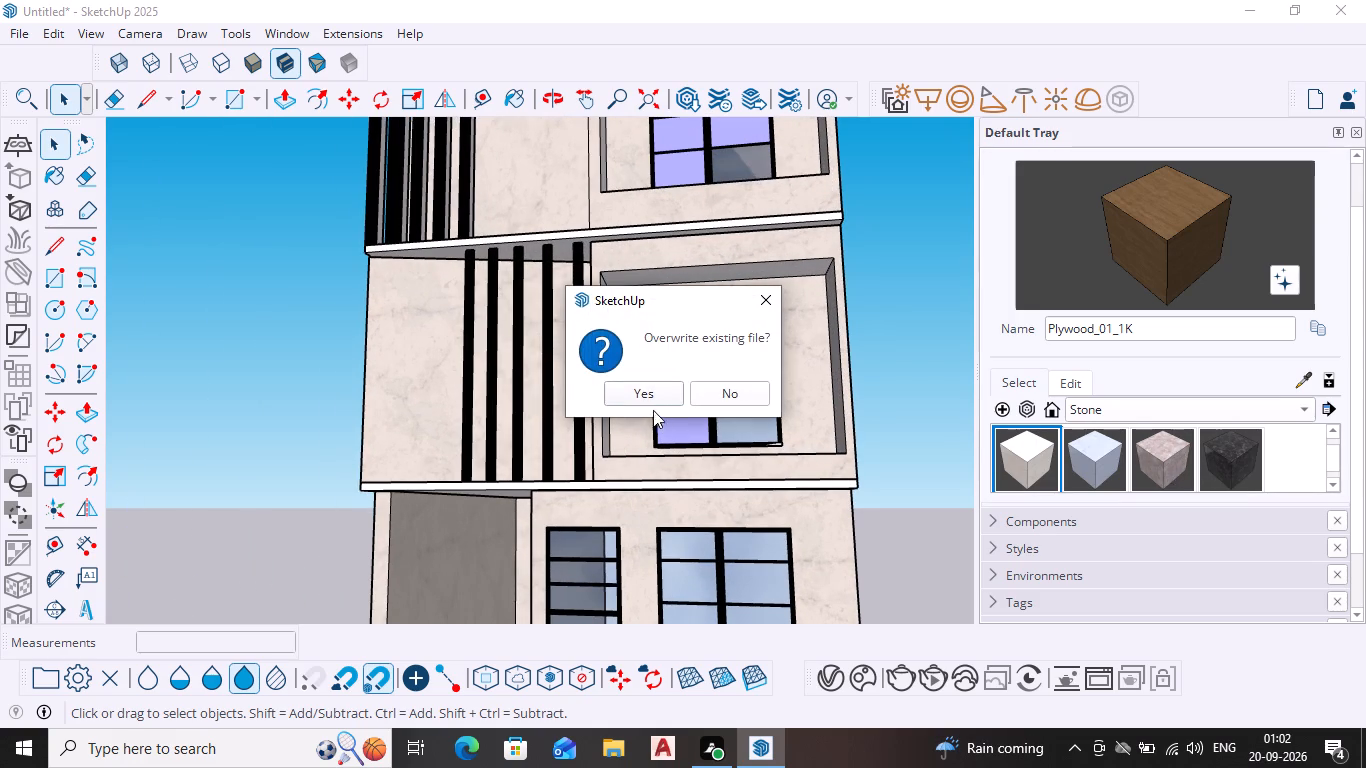
left_click(648, 384)
scroll(631, 469, "up", 8)
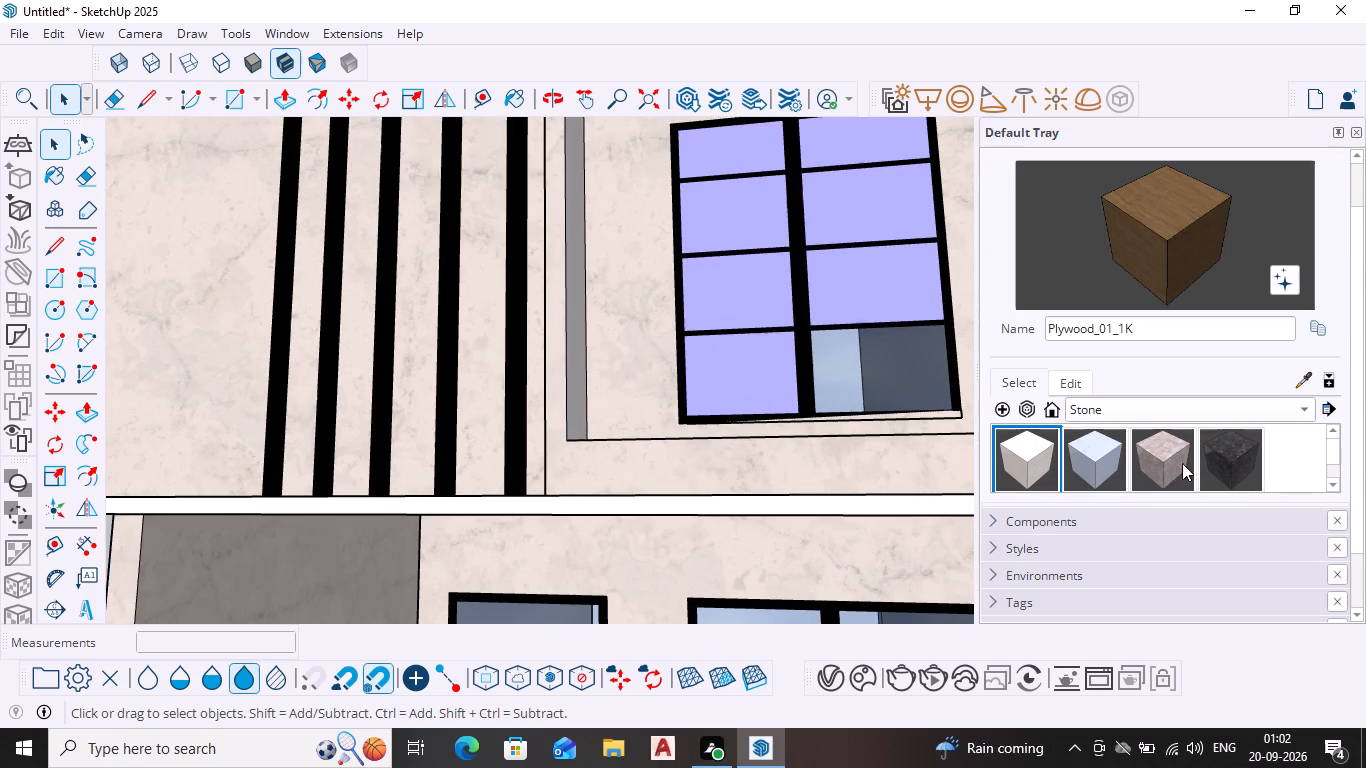
left_click_drag(1168, 458, 1169, 448)
double_click(1158, 467)
double_click(1169, 522)
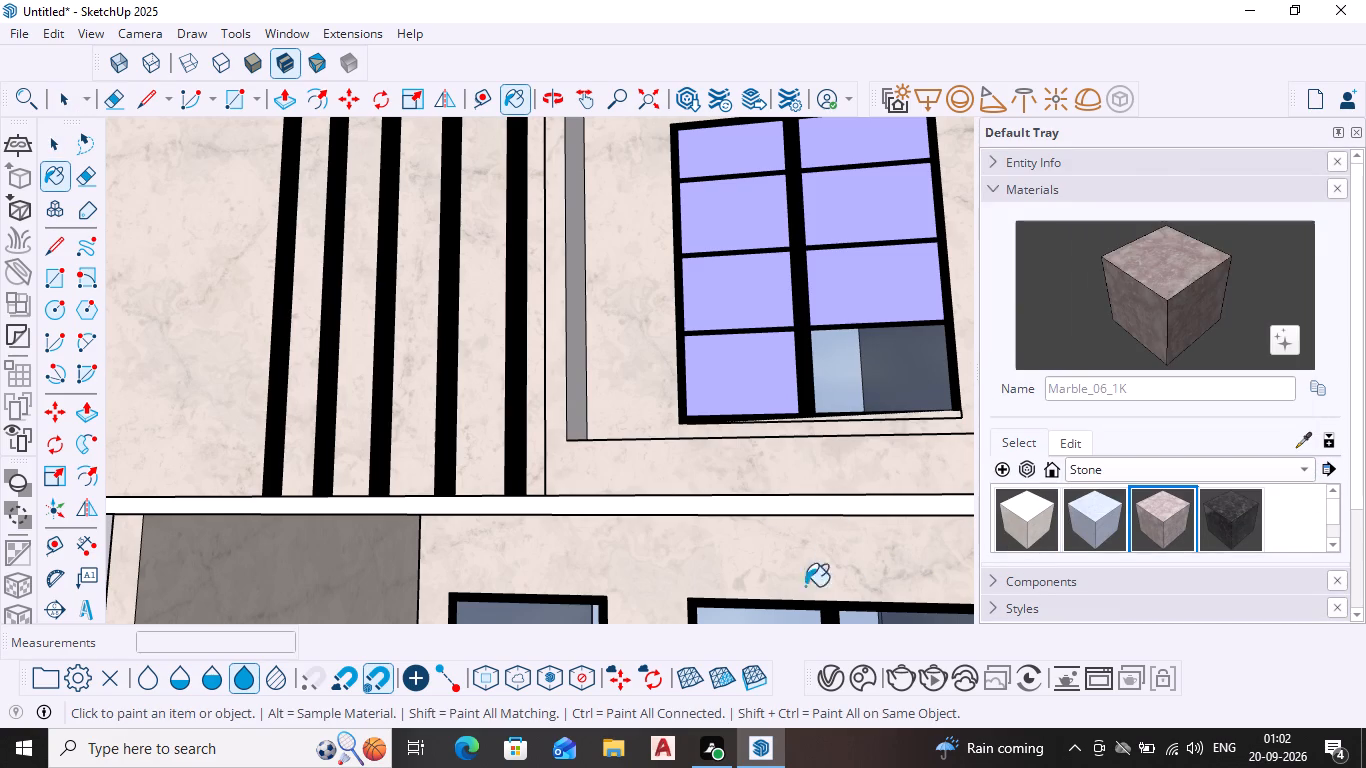
left_click(760, 513)
scroll(774, 478, "down", 5)
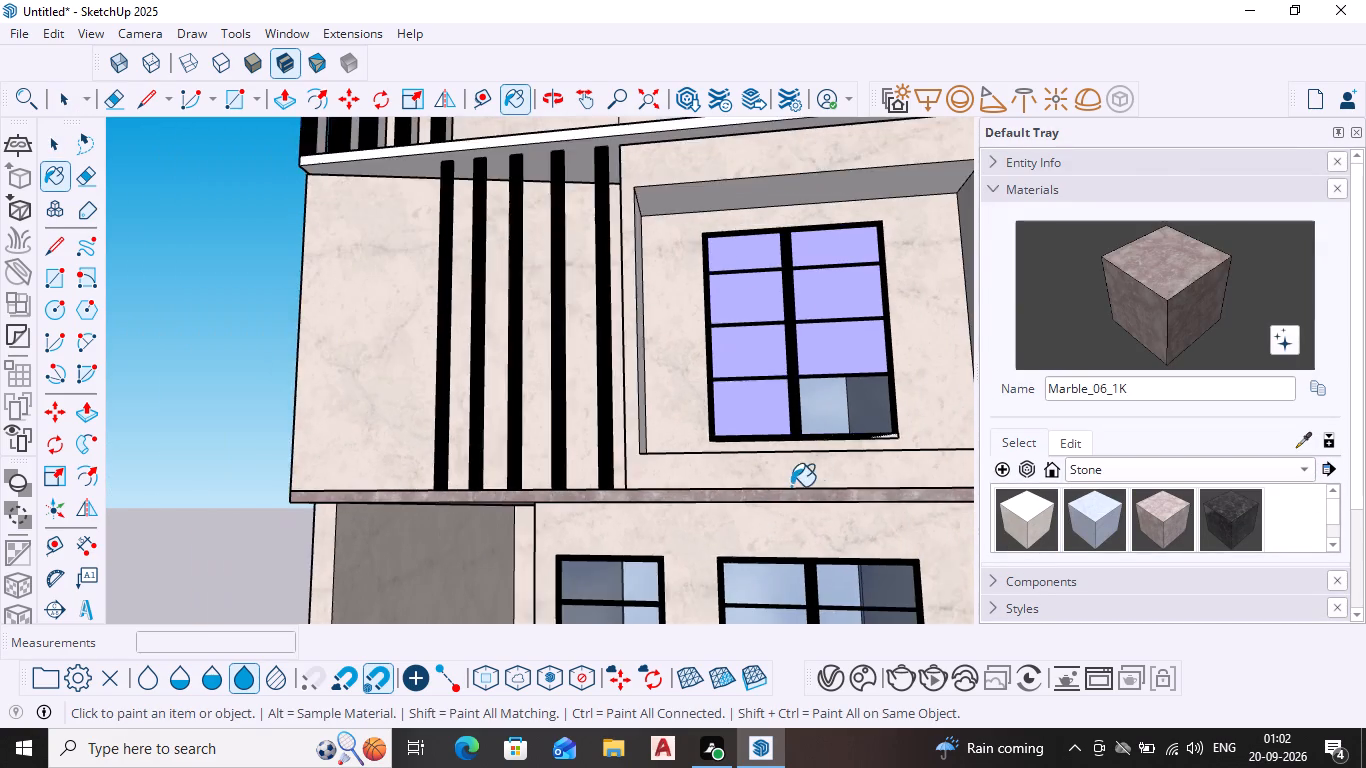
Paint the front edge of the next floor slab up, above the first floor, with Marble_06_1K.
scroll(802, 429, "down", 4)
scroll(757, 143, "up", 4)
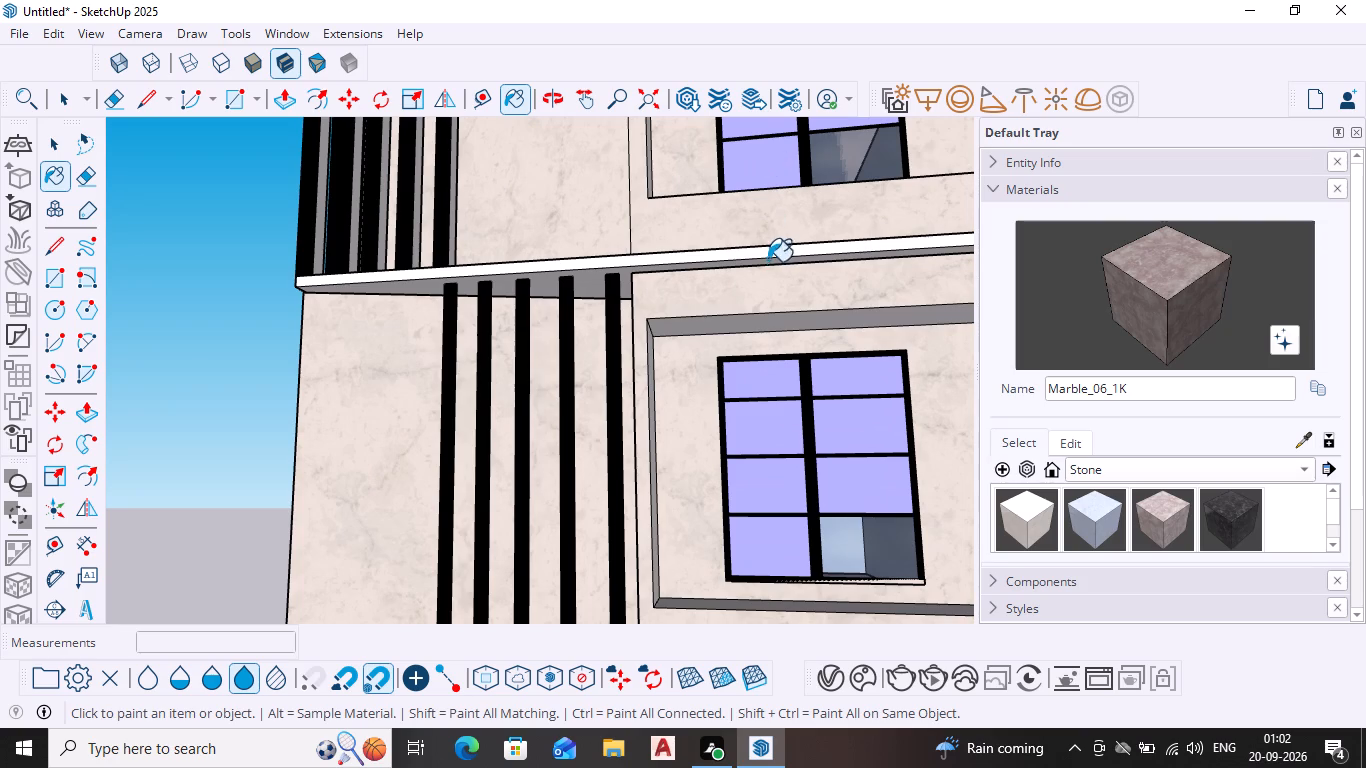
left_click(768, 257)
scroll(767, 256, "down", 9)
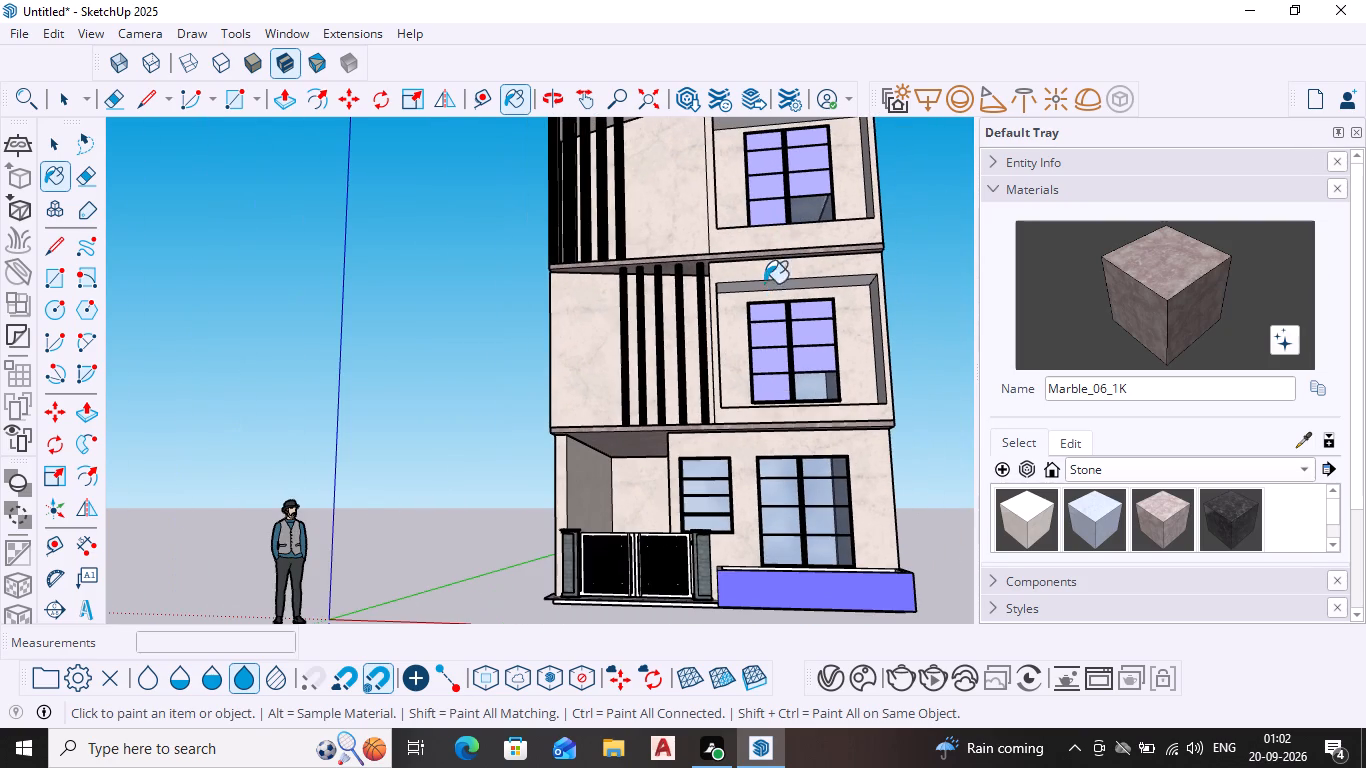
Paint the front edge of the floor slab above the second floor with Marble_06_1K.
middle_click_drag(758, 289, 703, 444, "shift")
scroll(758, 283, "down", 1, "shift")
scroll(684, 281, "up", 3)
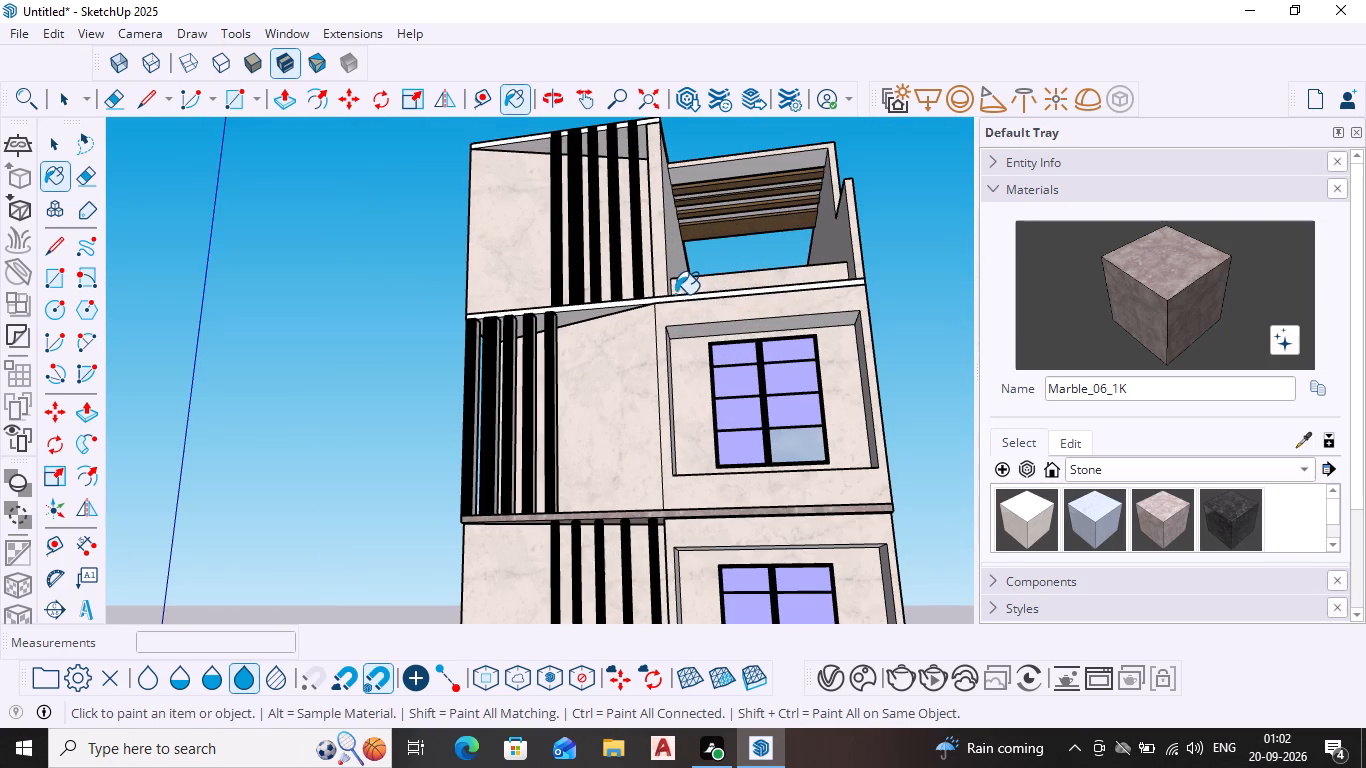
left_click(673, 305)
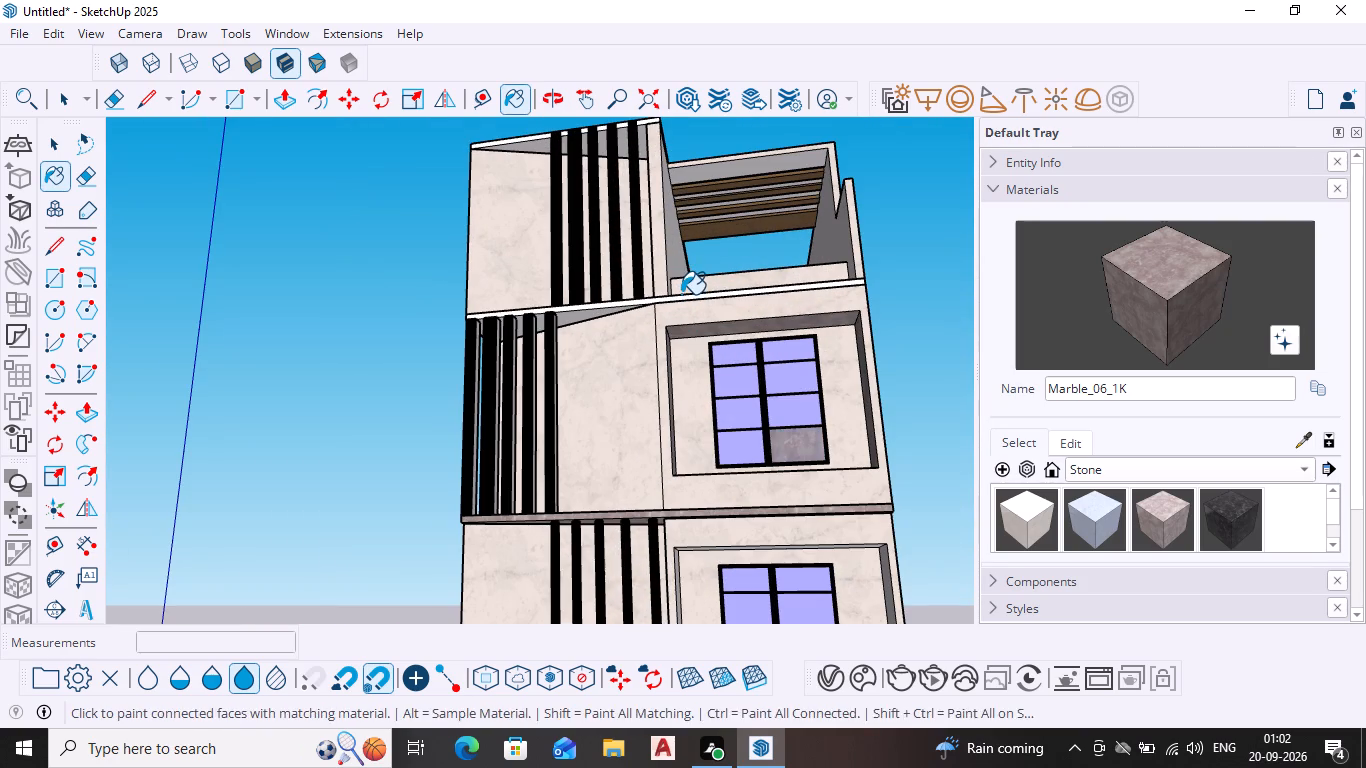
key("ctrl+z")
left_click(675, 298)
Paint the floor slab above the first floor with the dark stone material Marble_07_1K.
scroll(811, 317, "down", 4)
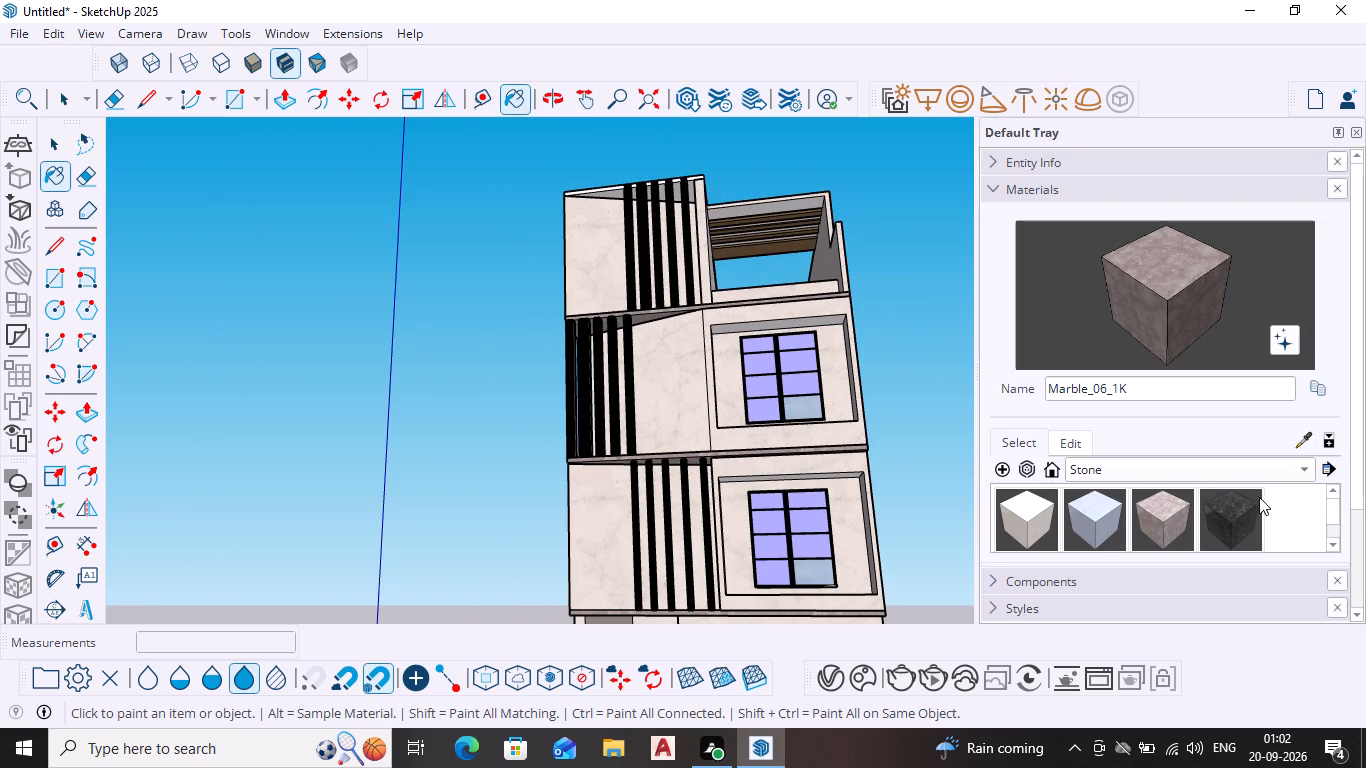
left_click(1230, 523)
scroll(546, 469, "up", 3)
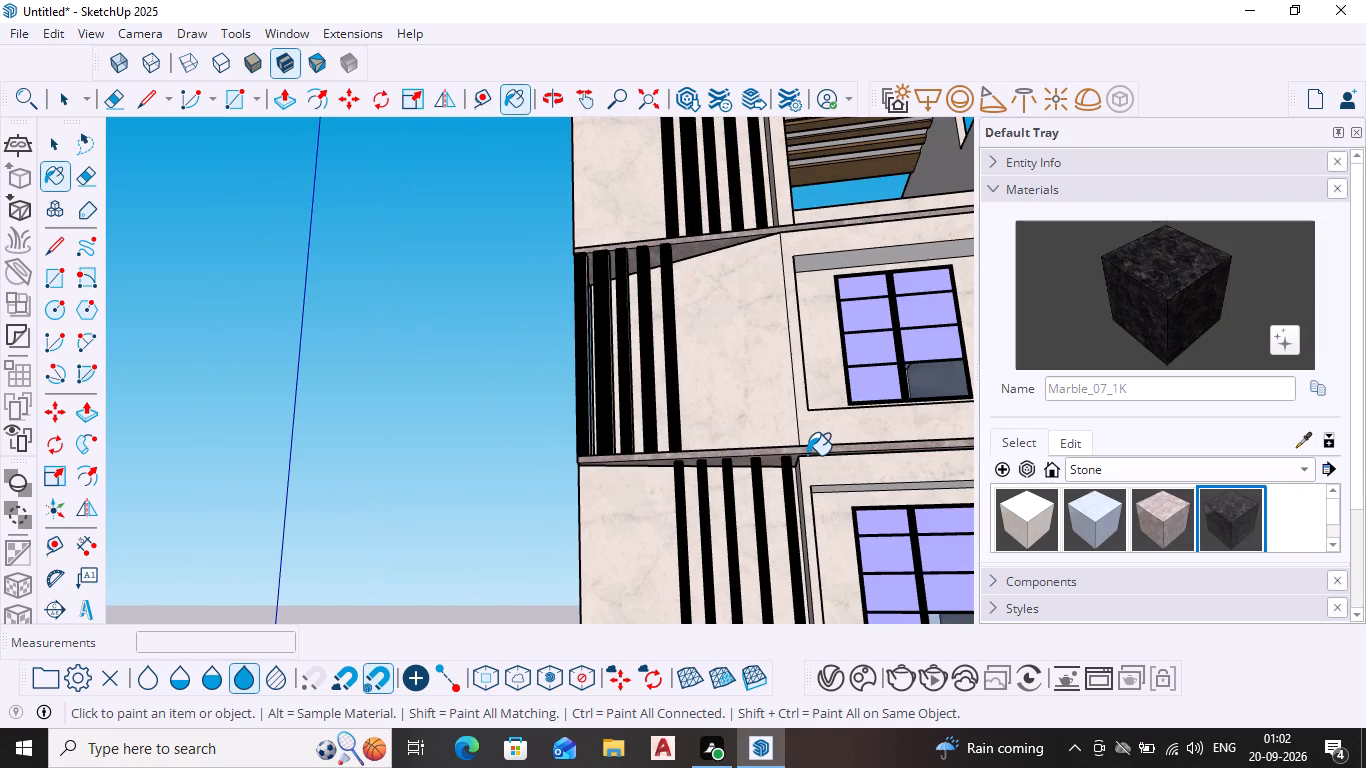
left_click(807, 455)
Paint the front edge of the floor slab above the second floor with Marble_07_1K.
scroll(819, 456, "down", 8)
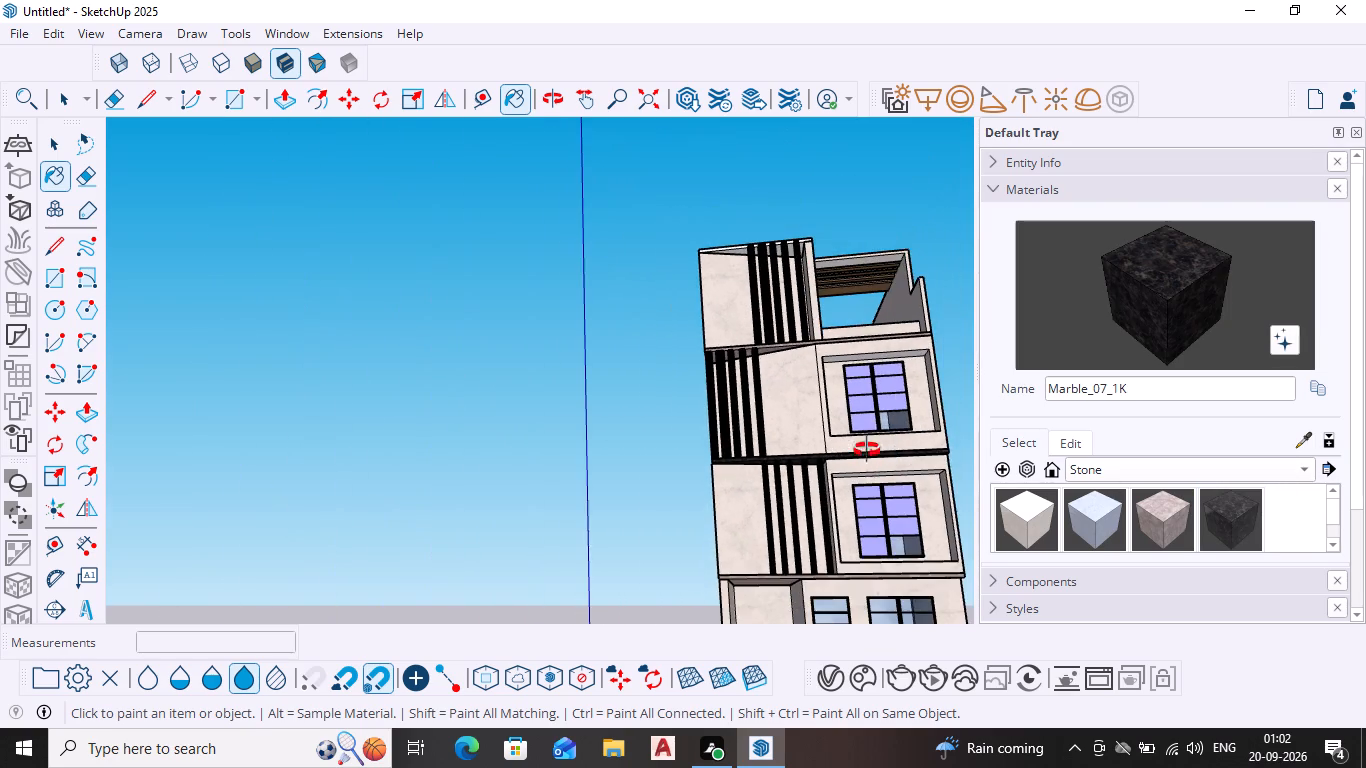
middle_click_drag(867, 449, 856, 547)
middle_click_drag(767, 432, 756, 567)
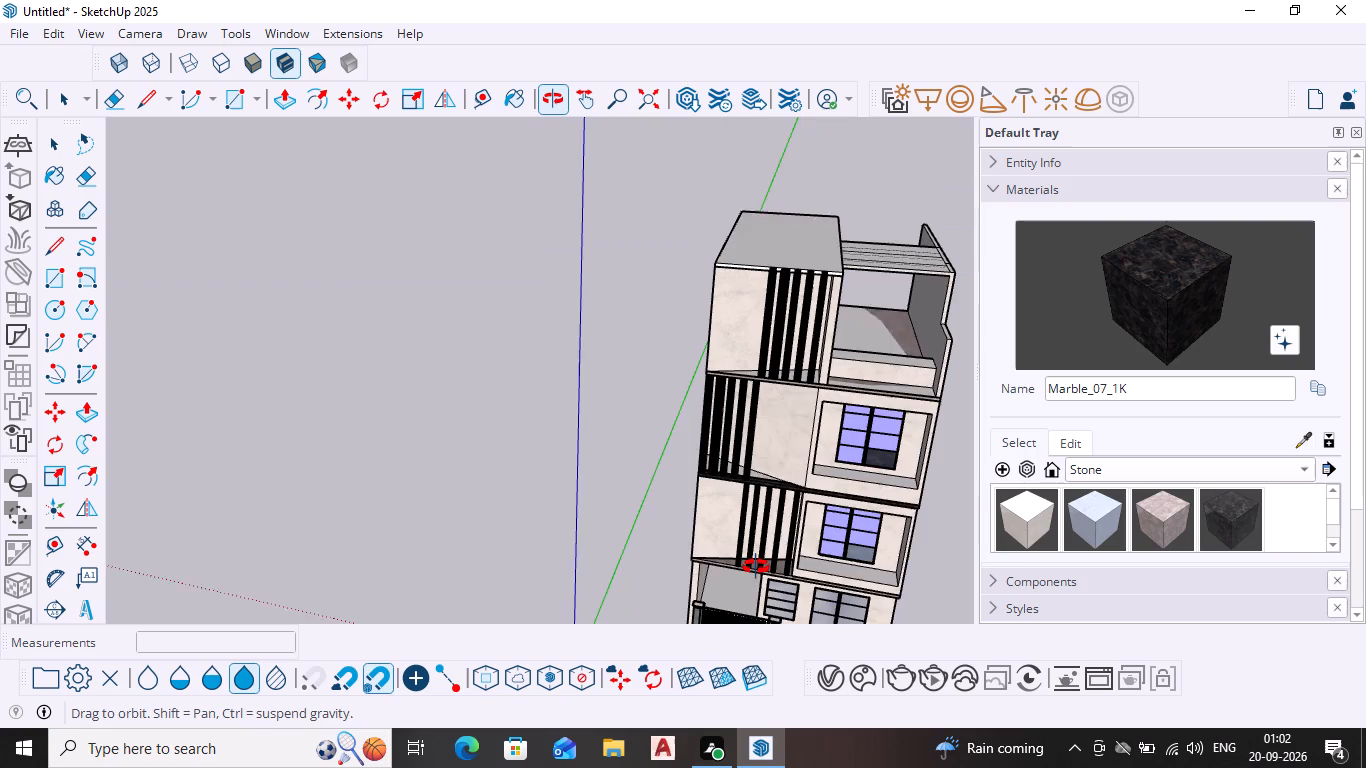
middle_click_drag(756, 567, 763, 542)
scroll(833, 383, "up", 4)
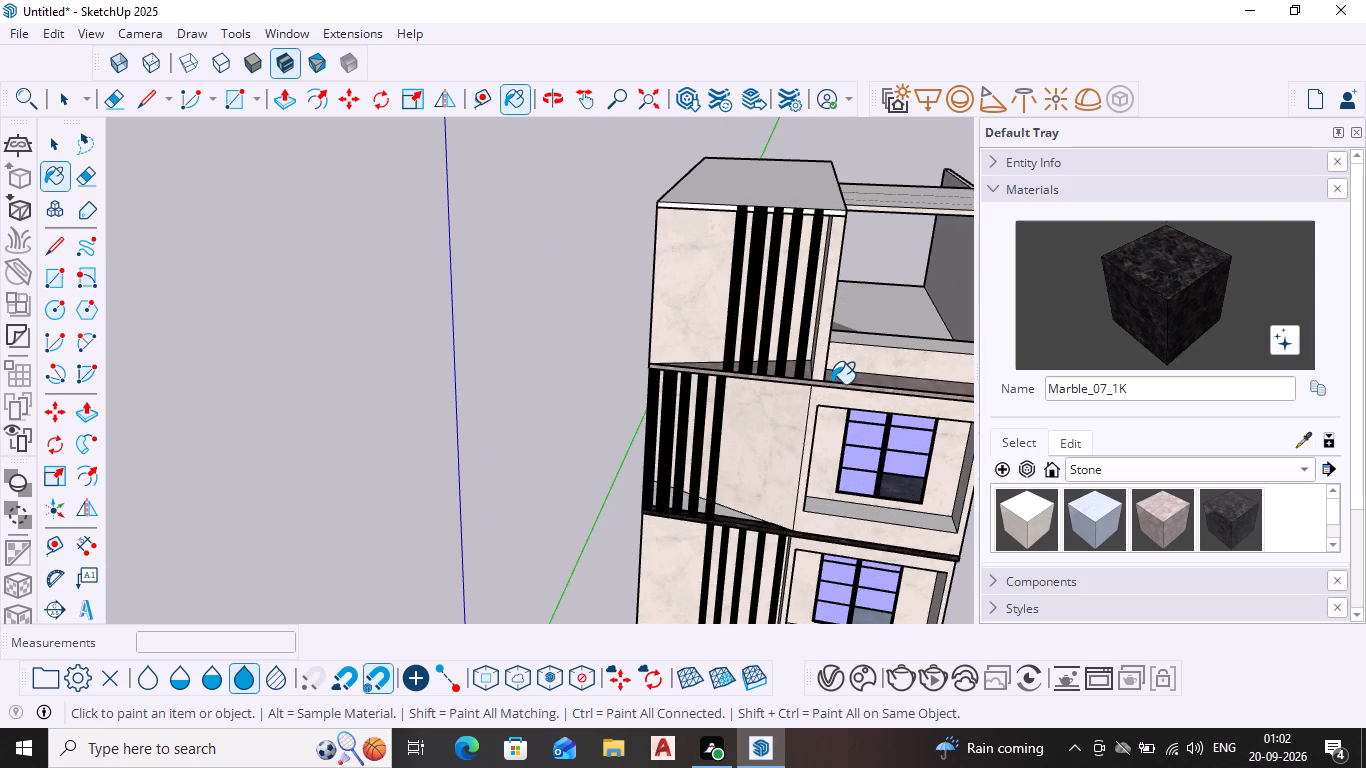
left_click(828, 390)
key("ctrl+z")
scroll(828, 389, "up", 7)
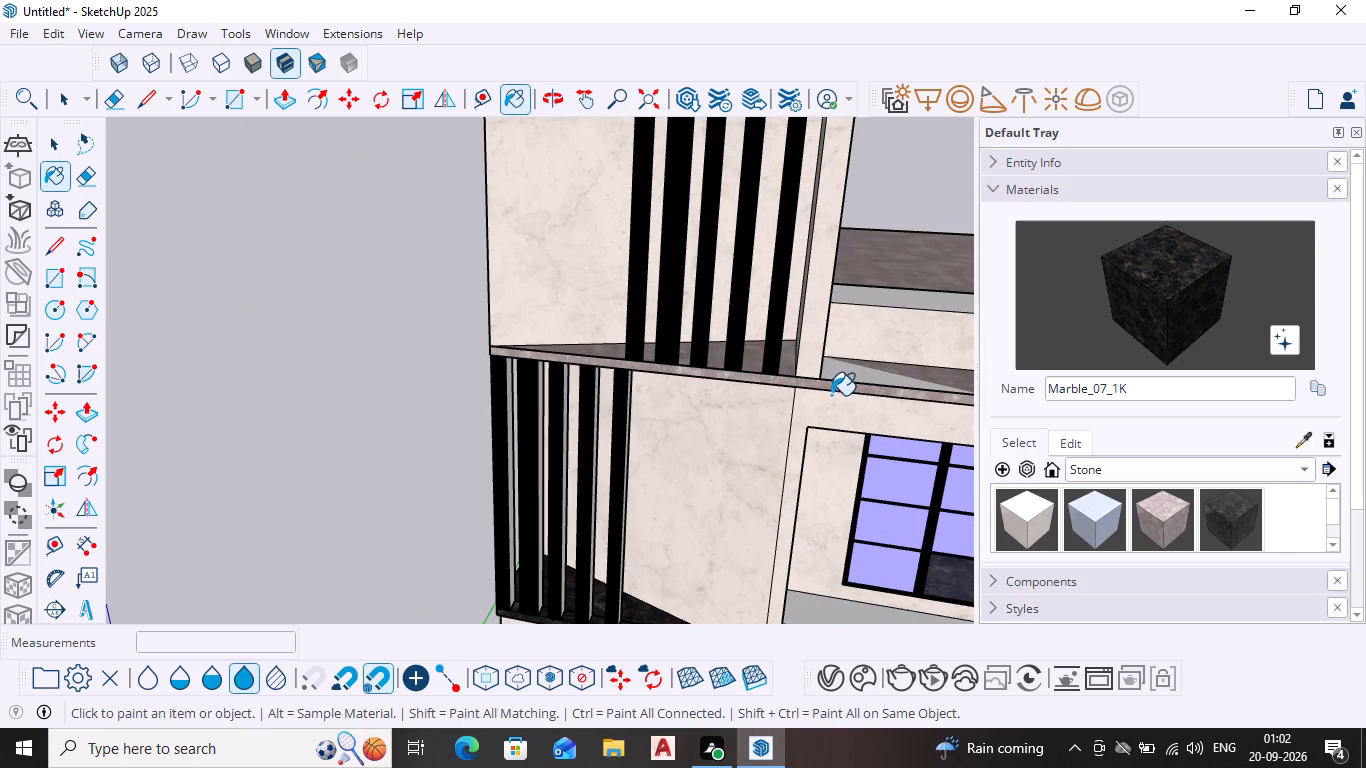
left_click(832, 392)
key("ctrl+z")
scroll(832, 390, "up", 3)
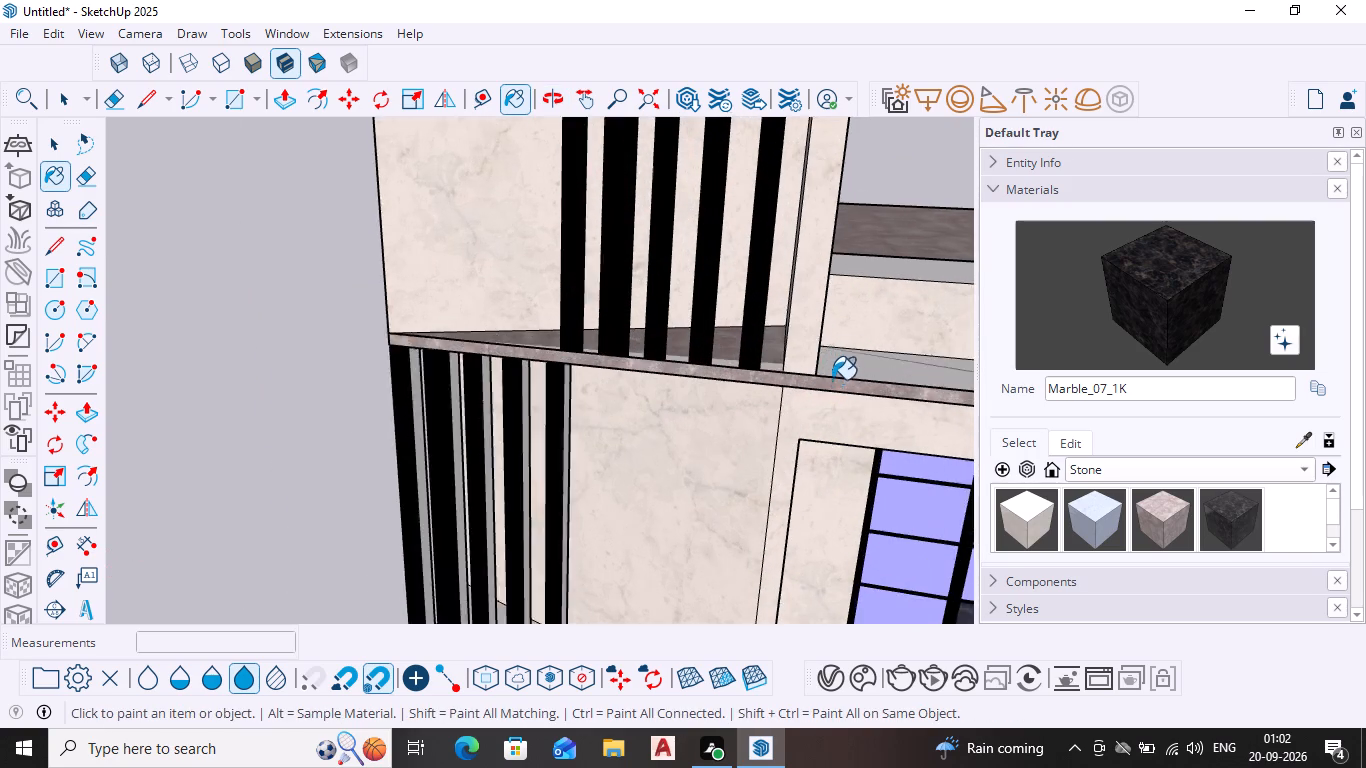
scroll(832, 379, "up", 8)
middle_click(839, 348)
scroll(839, 342, "up", 1)
left_click(826, 379)
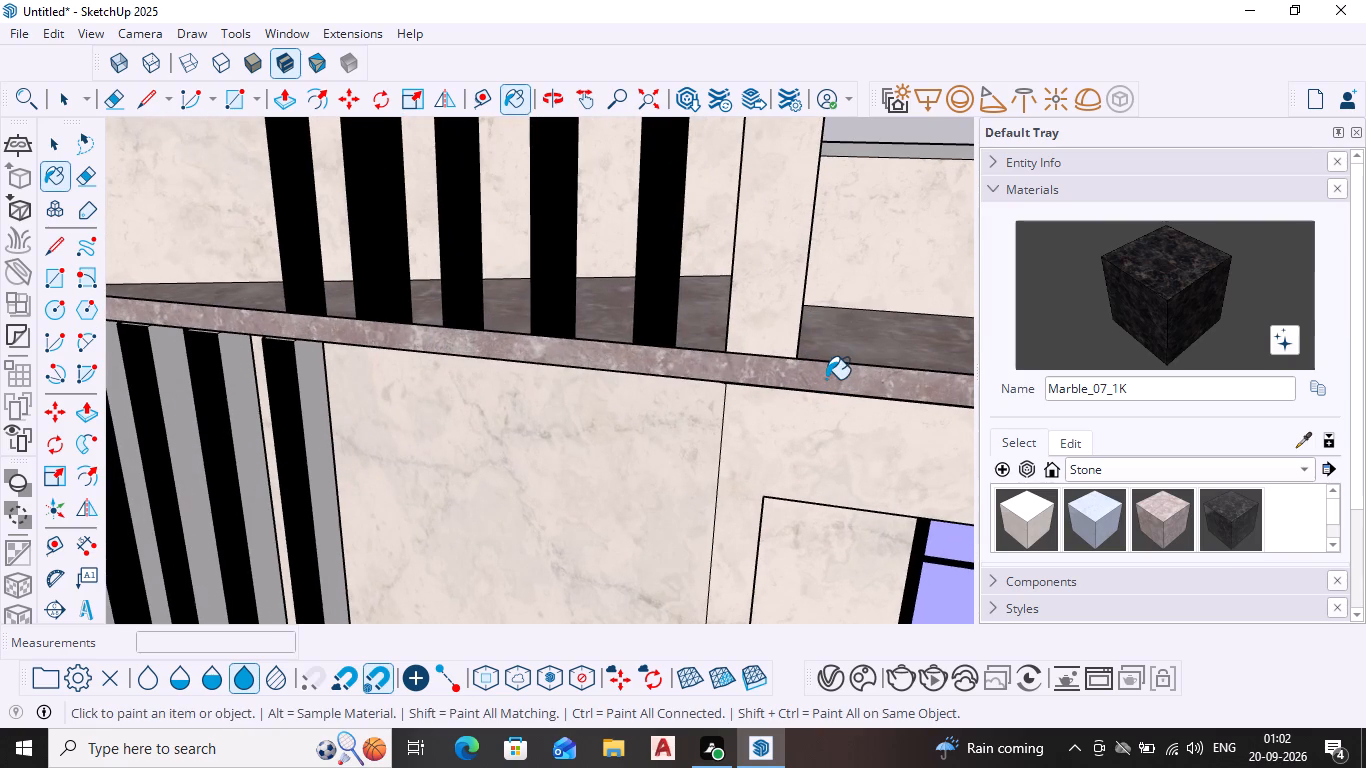
Paint the floor slab above the ground floor with Marble_07_1K.
scroll(814, 368, "down", 17)
scroll(801, 423, "down", 4)
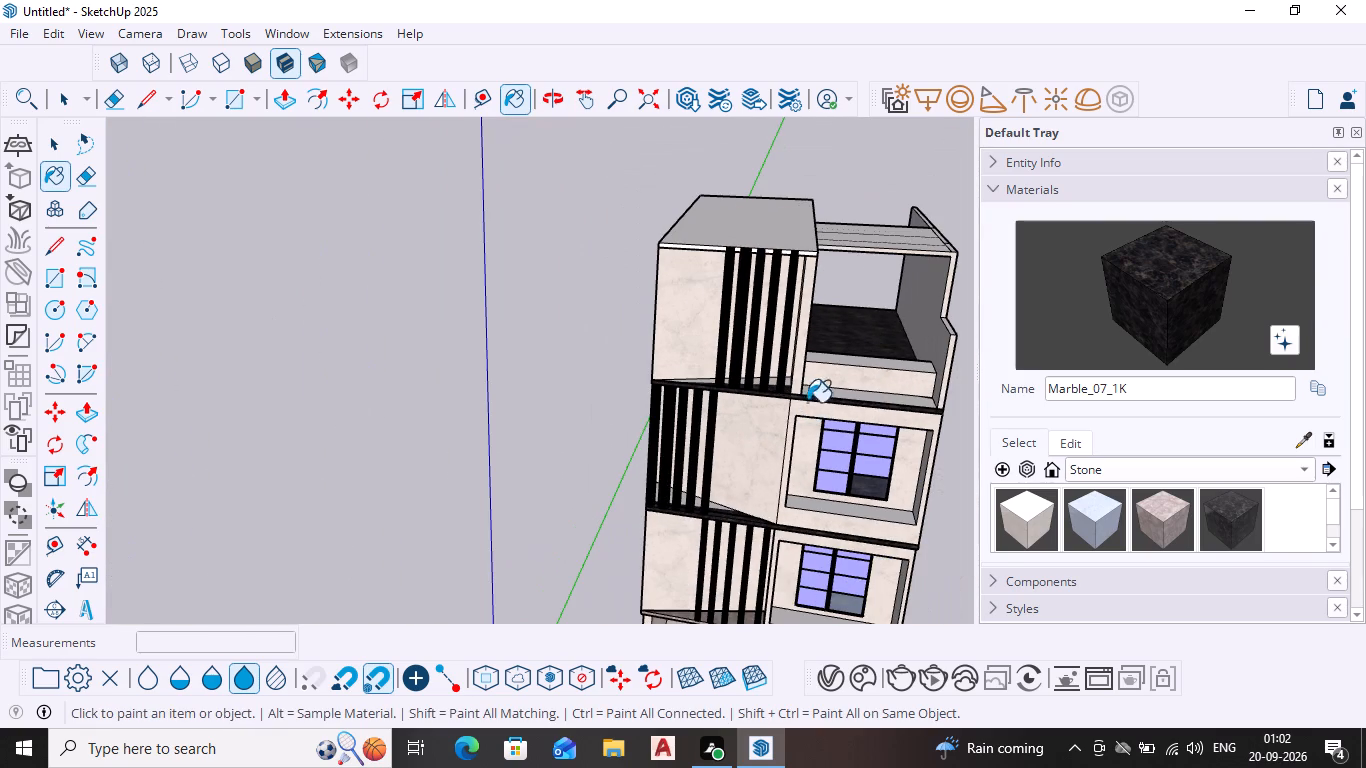
scroll(850, 248, "up", 4)
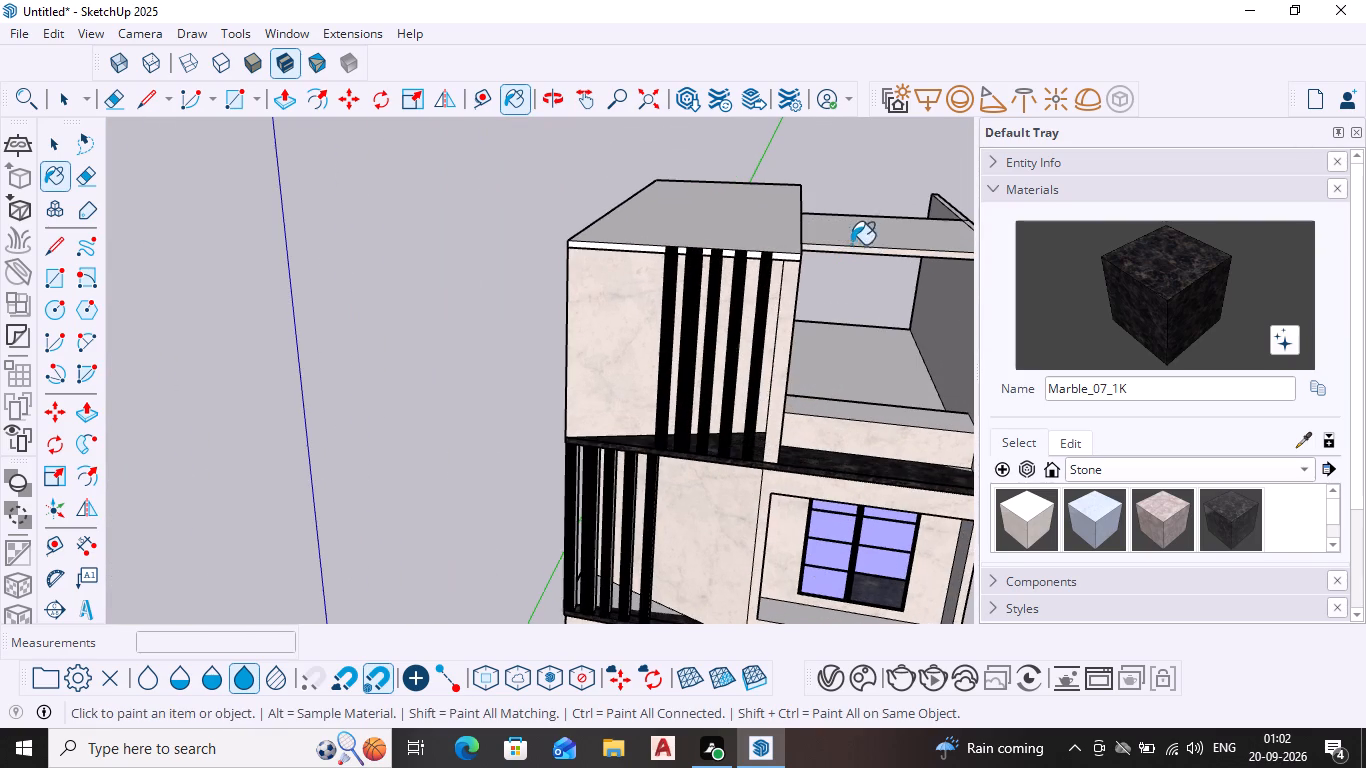
scroll(740, 447, "down", 8)
middle_click_drag(822, 560, 762, 229, "ctrl")
scroll(816, 547, "up", 4)
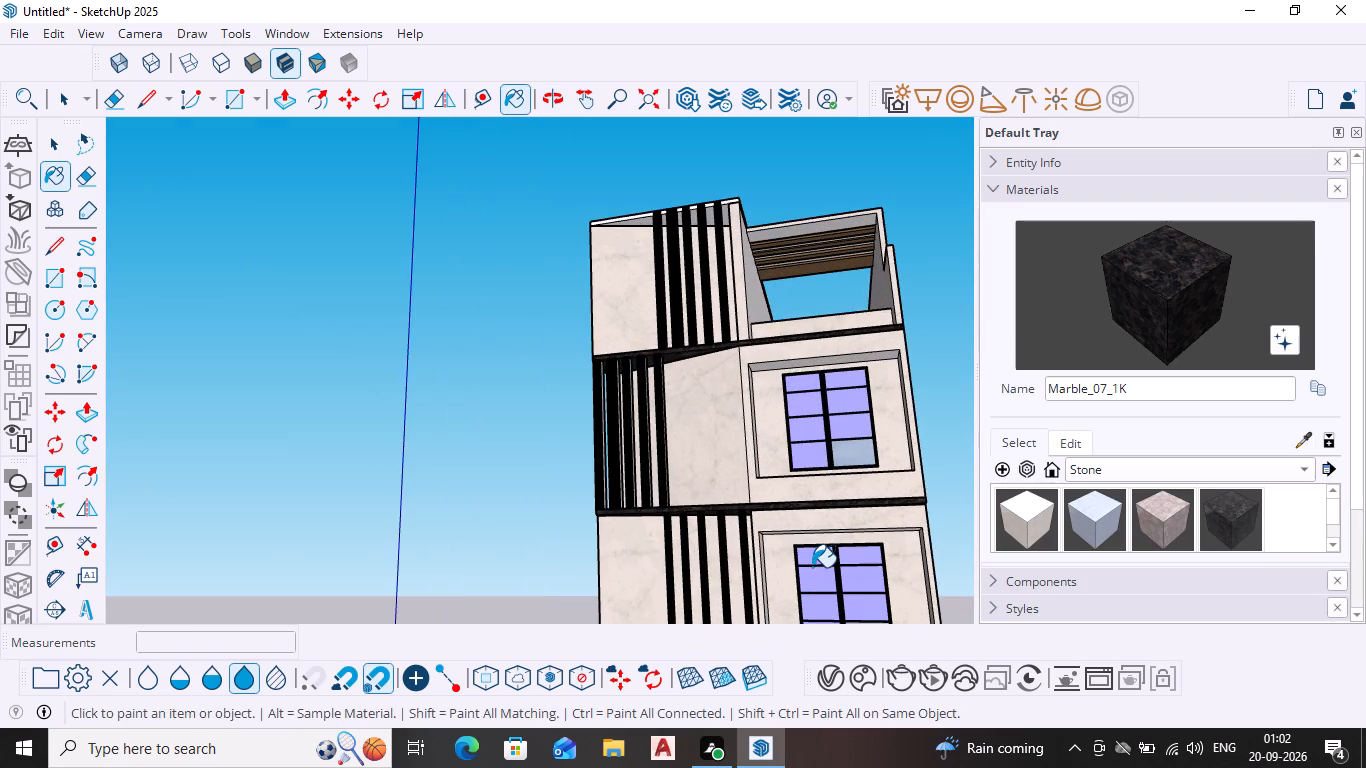
middle_click_drag(812, 567, 806, 357, "shift")
scroll(805, 479, "up", 3)
left_click(803, 454)
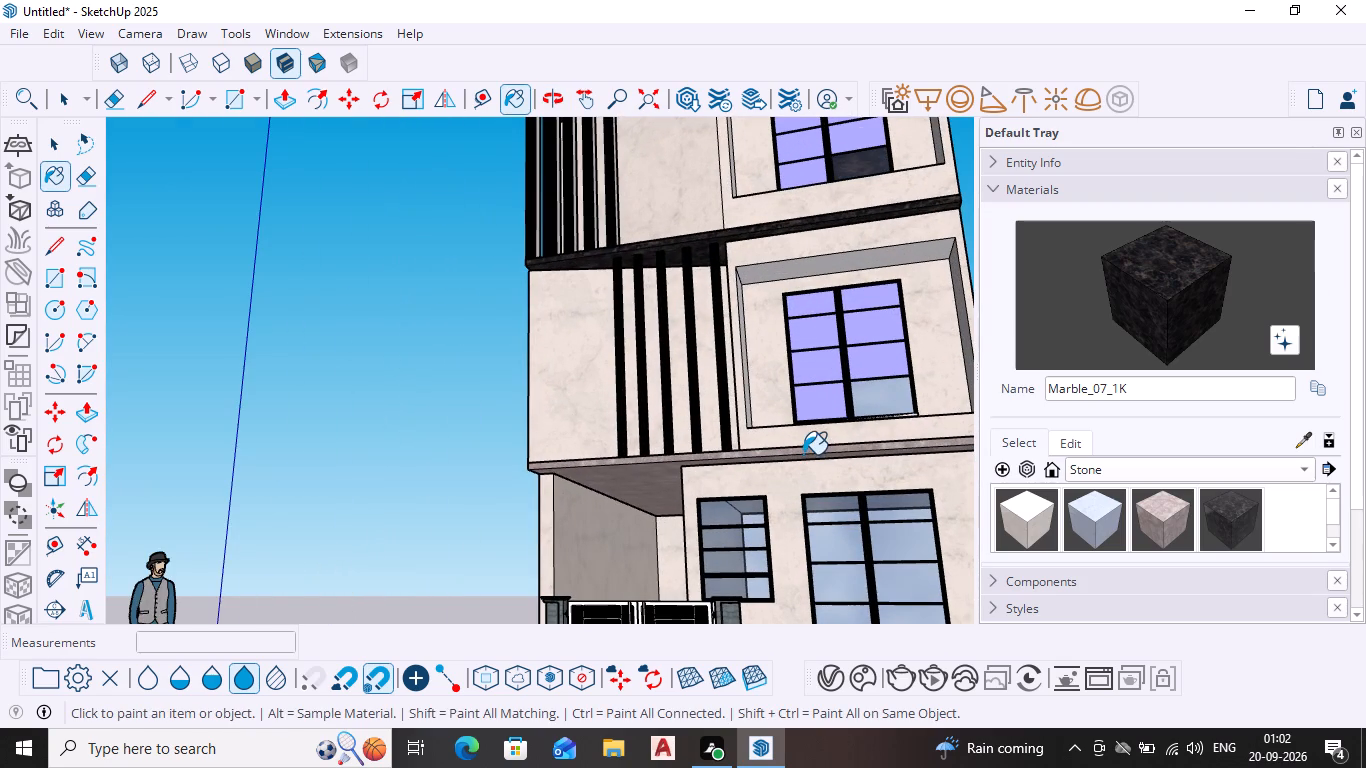
Paint the front edge of the base slab beneath the porch gate with Marble_07_1K, and leave the paint command.
scroll(803, 454, "down", 6)
scroll(817, 606, "up", 5)
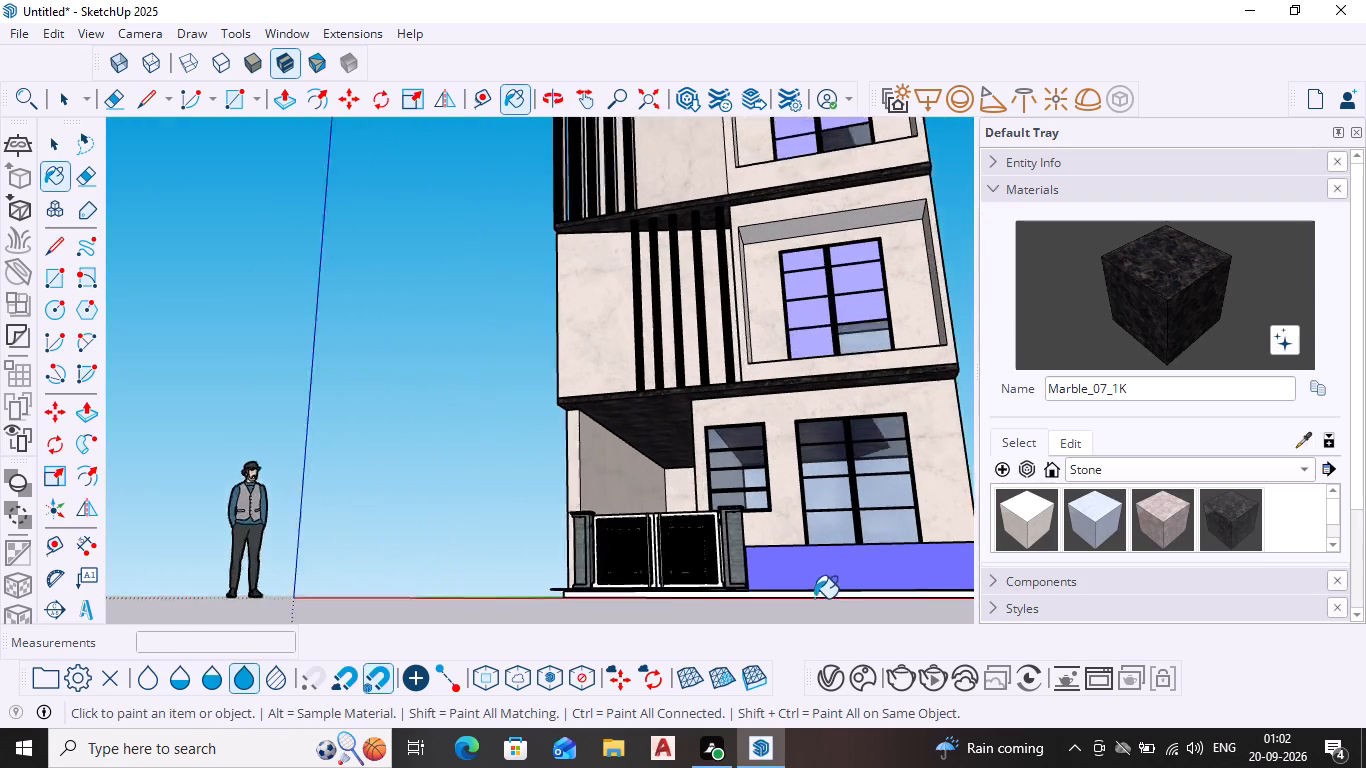
scroll(814, 598, "up", 2)
left_click(684, 596)
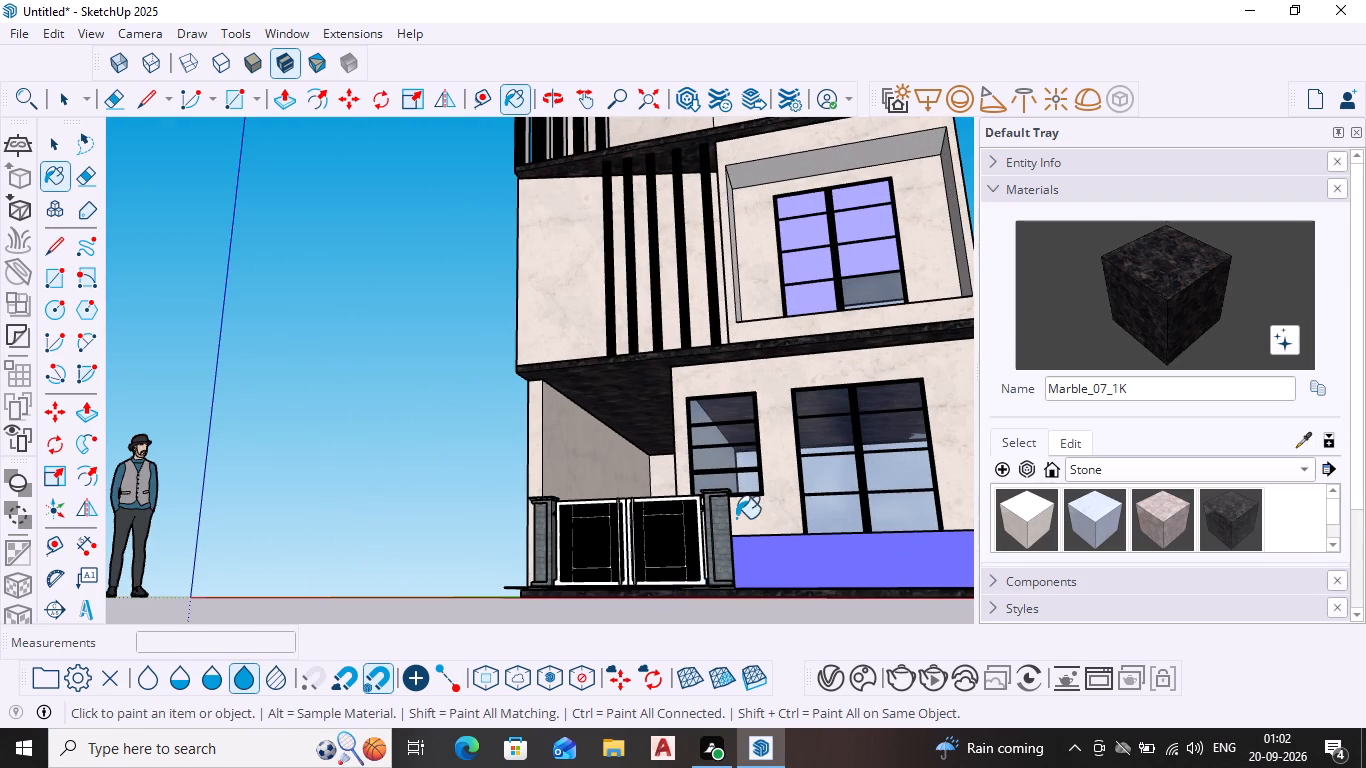
scroll(739, 514, "down", 7)
middle_click_drag(741, 498, 755, 614)
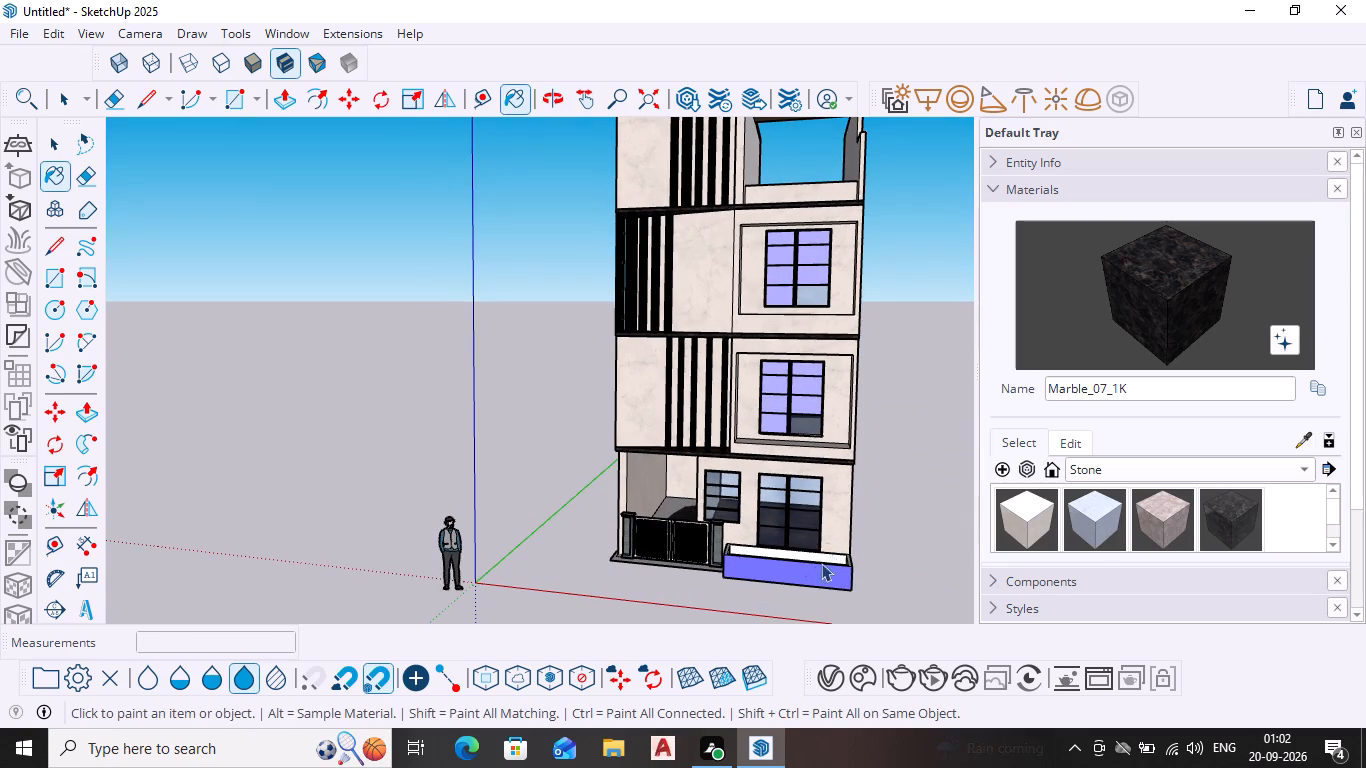
key("space")
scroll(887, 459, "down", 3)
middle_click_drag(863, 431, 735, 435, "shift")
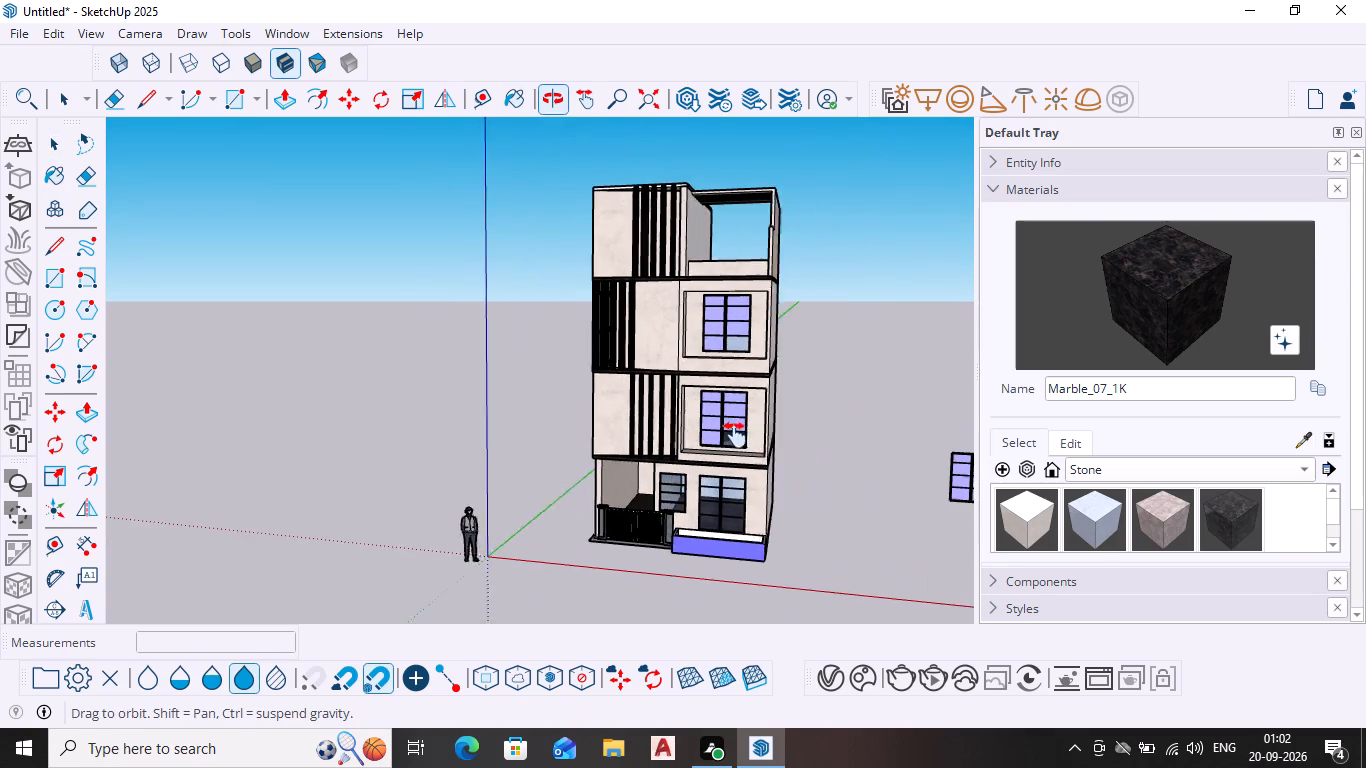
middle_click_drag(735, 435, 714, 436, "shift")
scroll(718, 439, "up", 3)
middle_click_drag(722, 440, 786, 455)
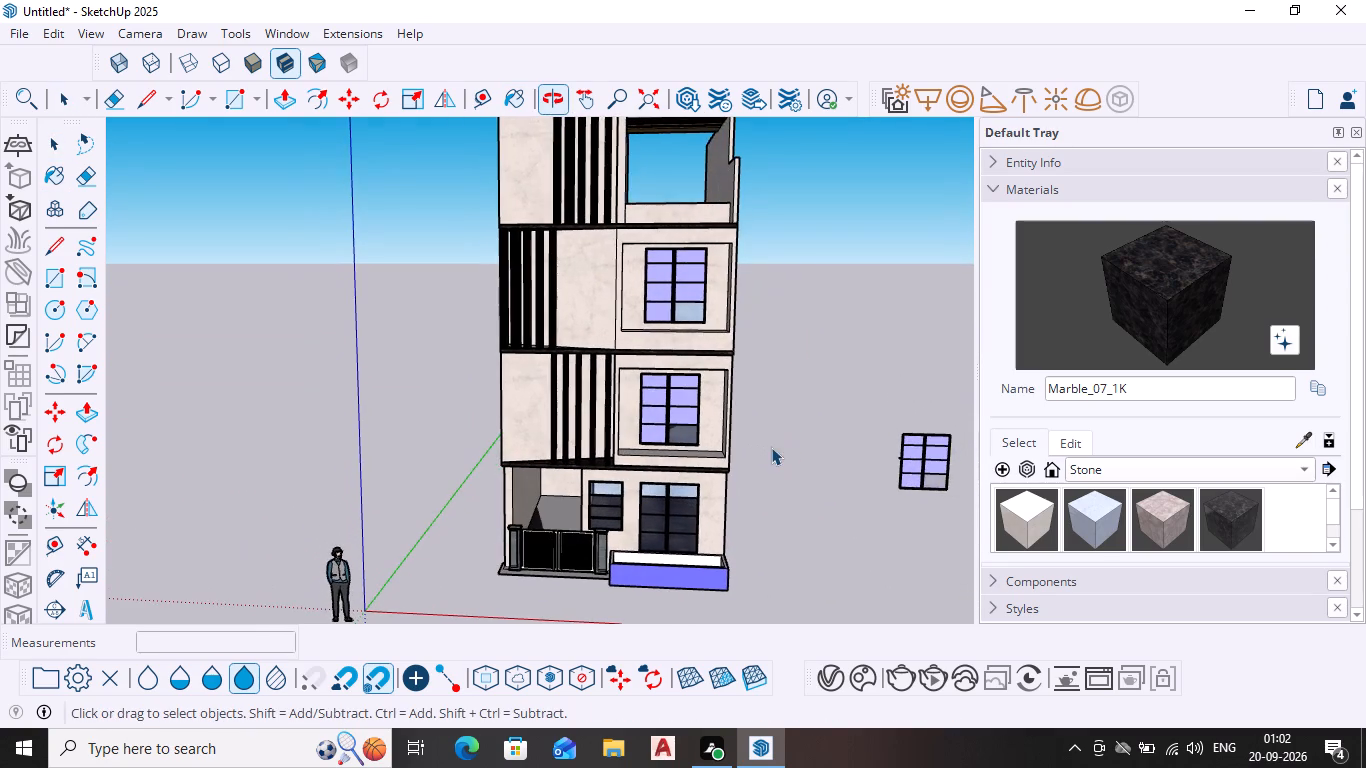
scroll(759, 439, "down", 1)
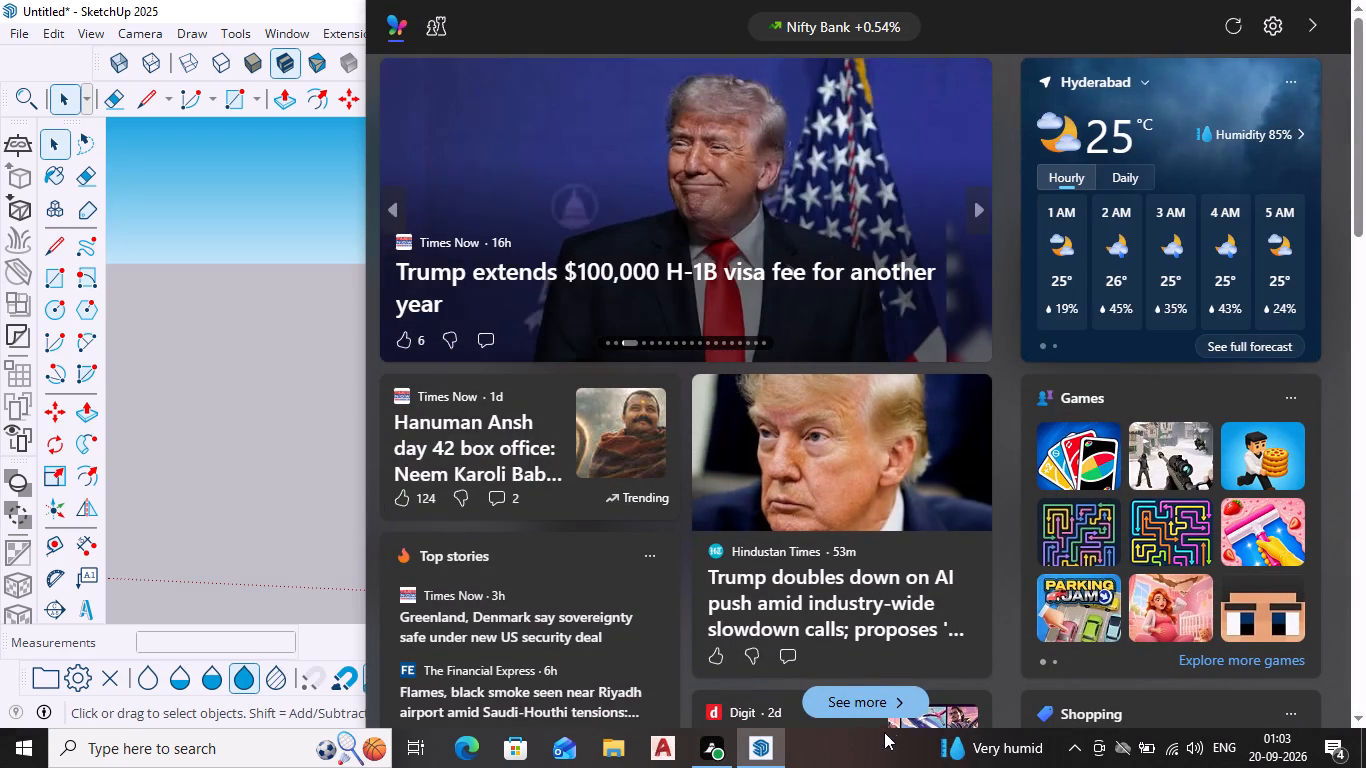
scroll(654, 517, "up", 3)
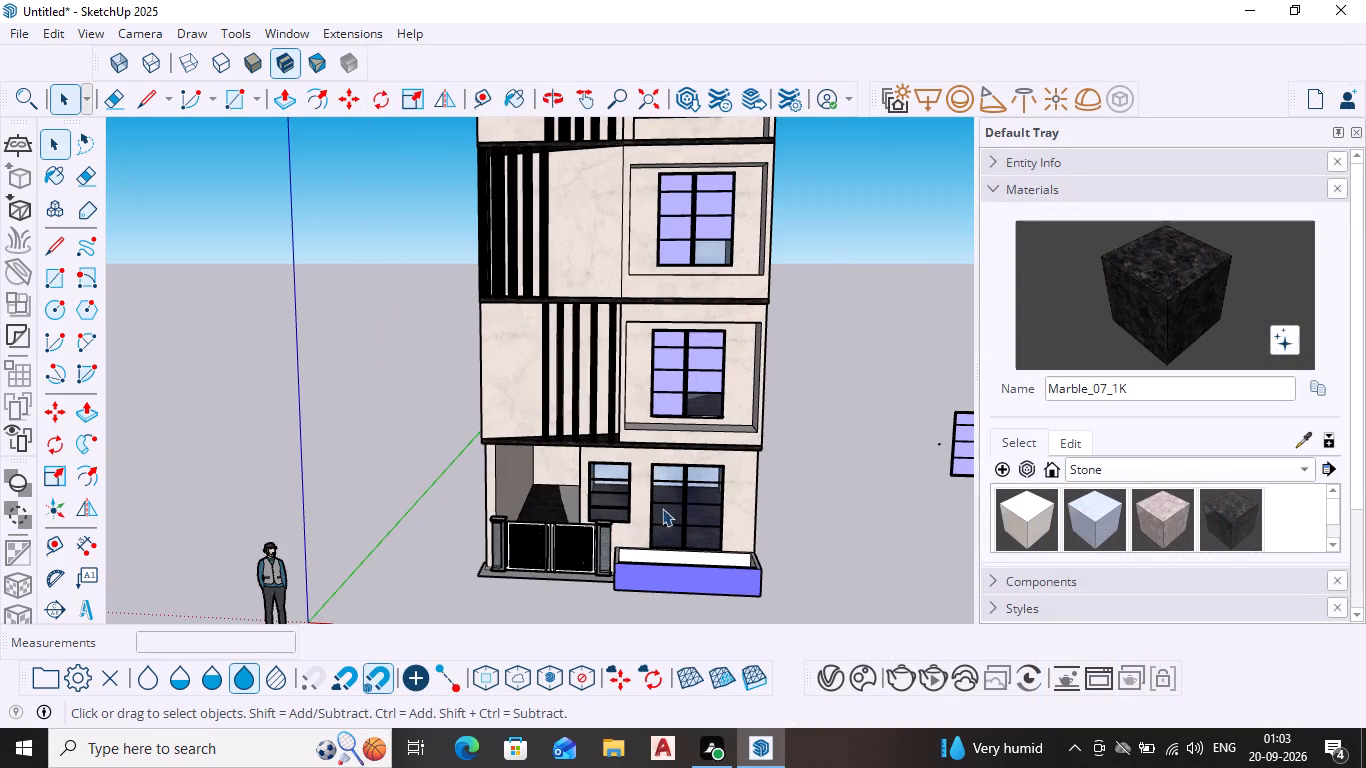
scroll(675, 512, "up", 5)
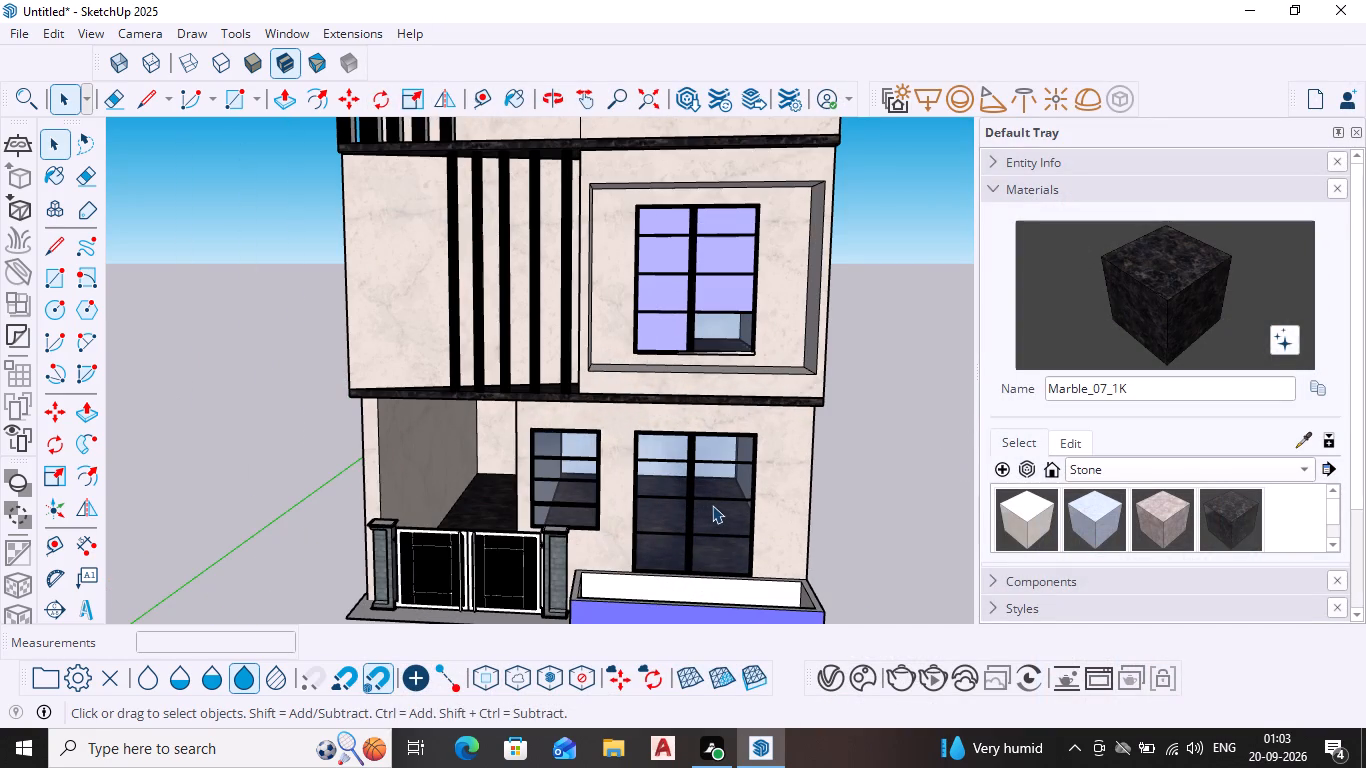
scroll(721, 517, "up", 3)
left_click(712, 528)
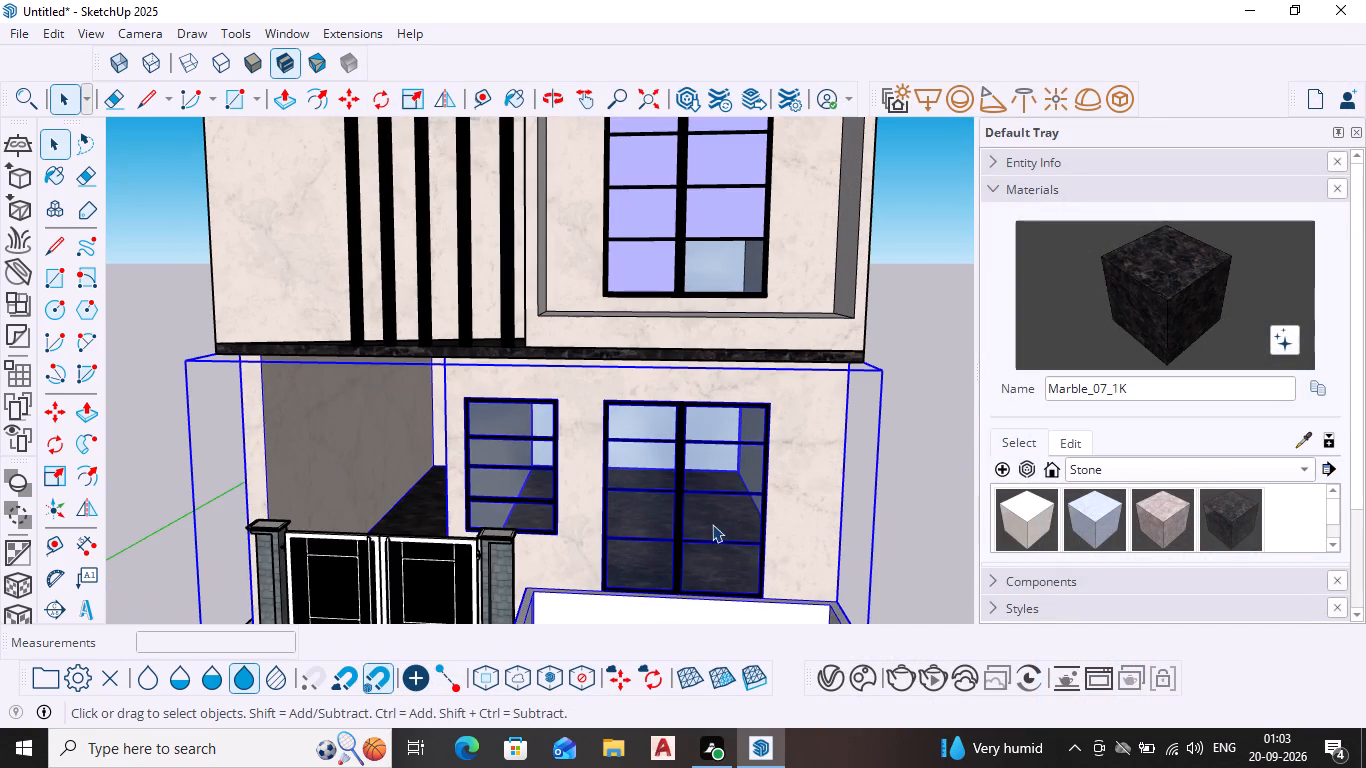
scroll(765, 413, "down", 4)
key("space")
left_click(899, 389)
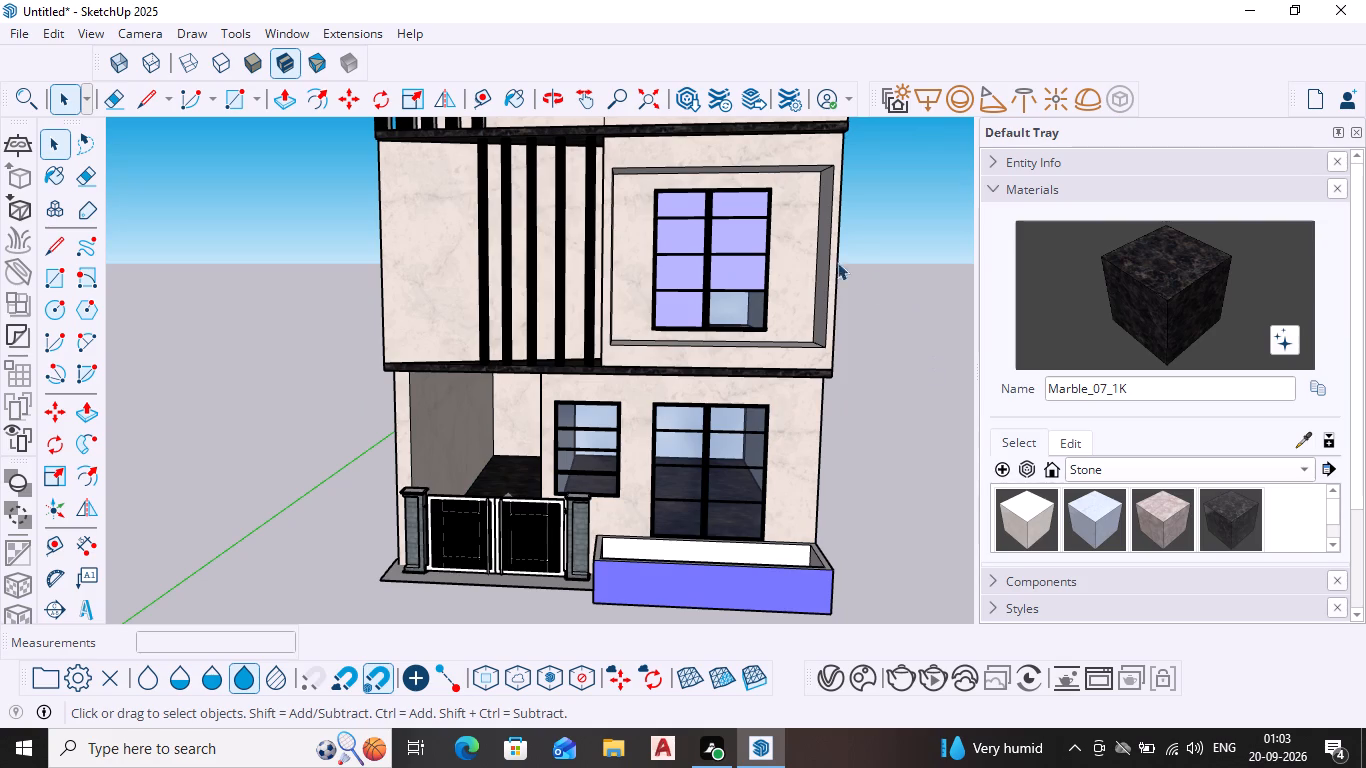
Open 3D Warehouse and search it for PLANTS.
left_click(289, 33)
left_click(342, 190)
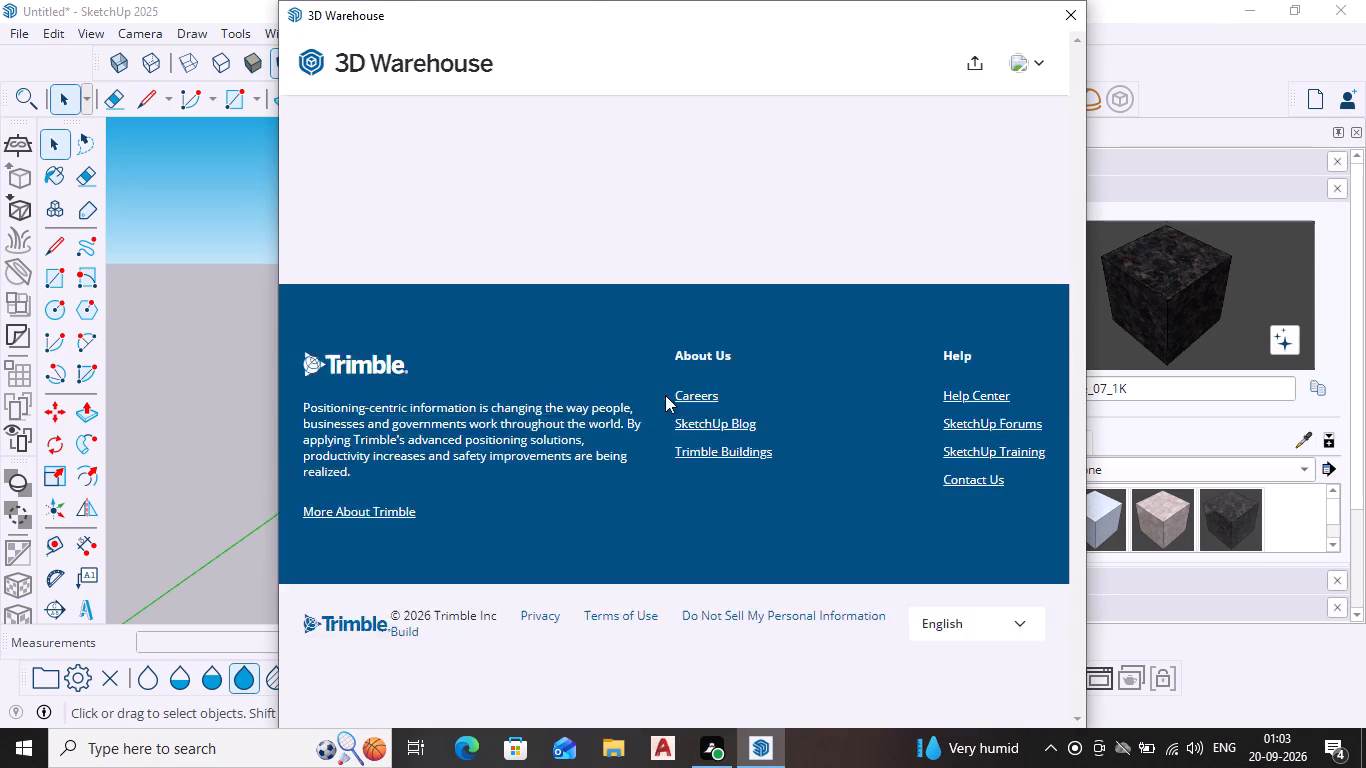
left_click(634, 57)
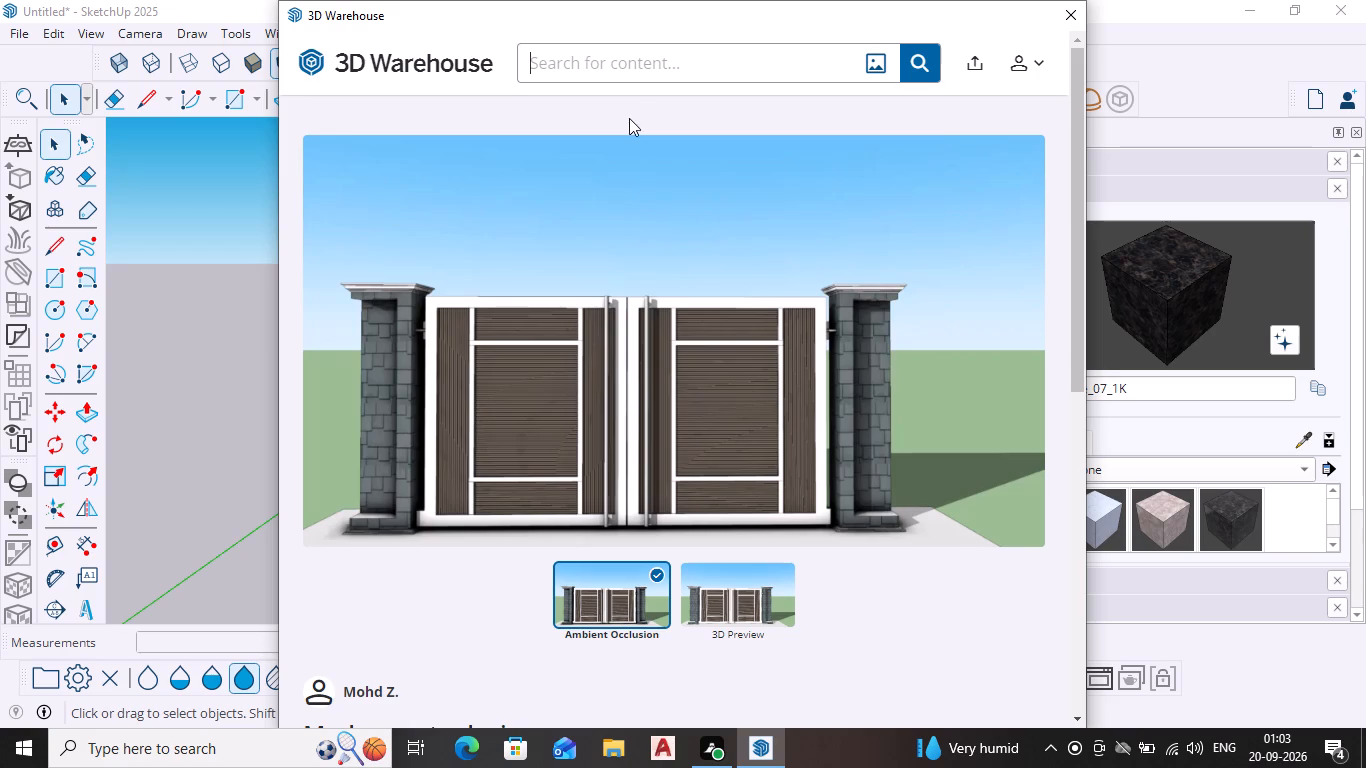
type("PLANTS")
key("Return")
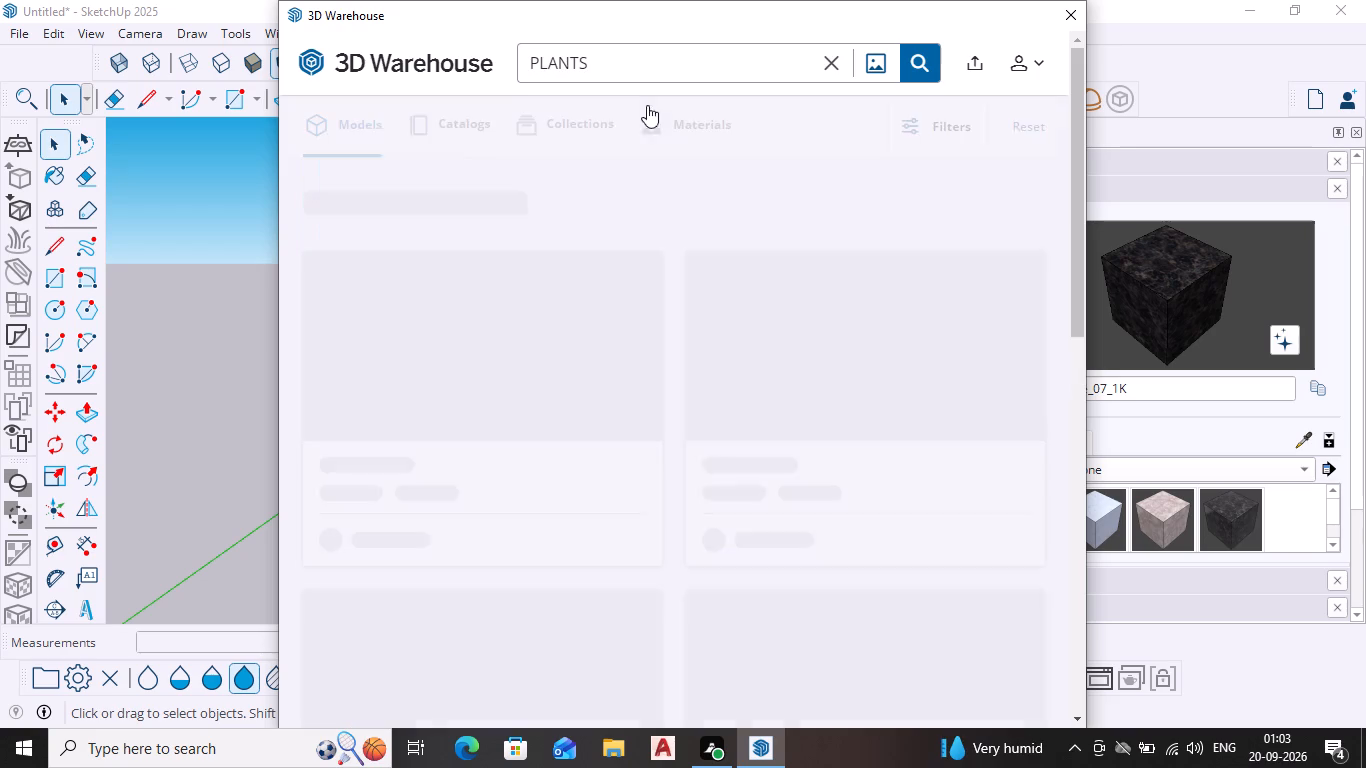
Browse the PLANTS results in 3D Warehouse for a potted plant model that suits the house.
scroll(645, 355, "down", 1)
scroll(663, 398, "up", 2)
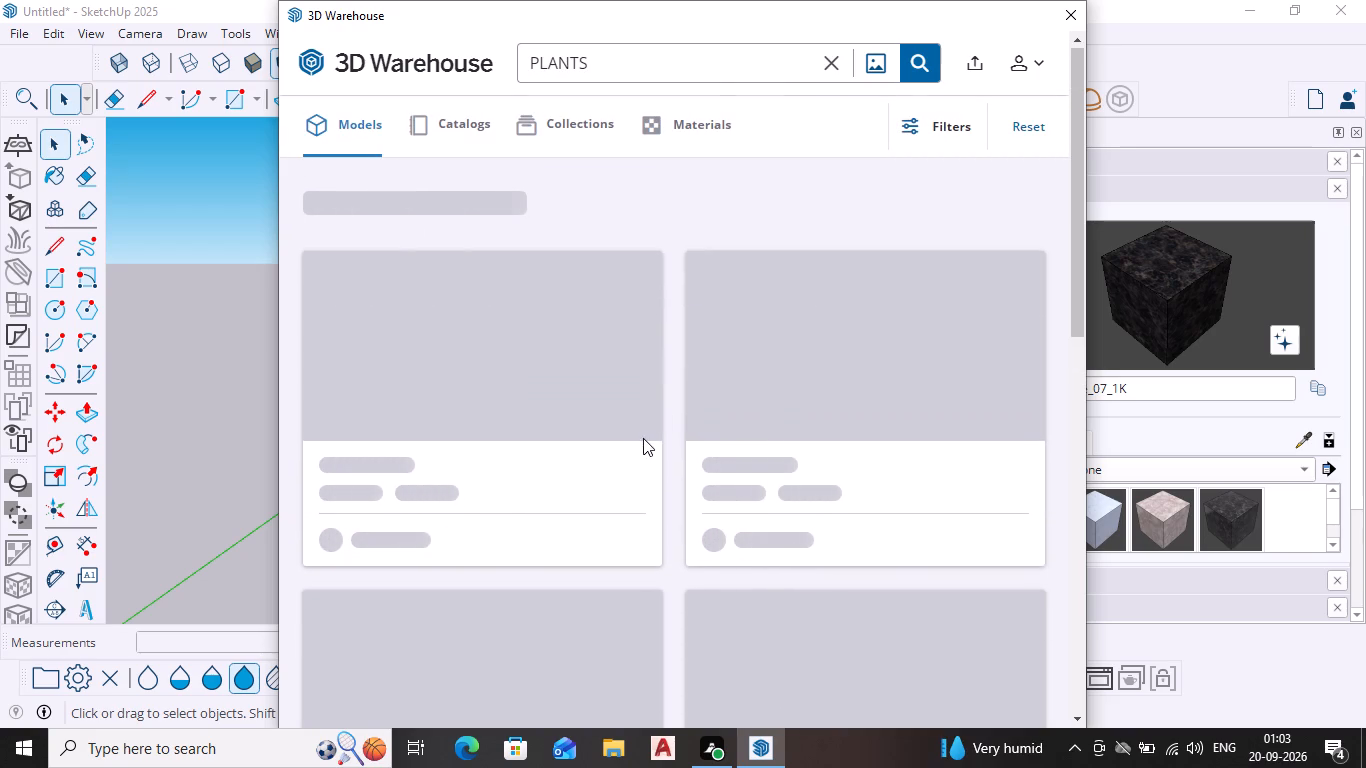
scroll(652, 445, "down", 3)
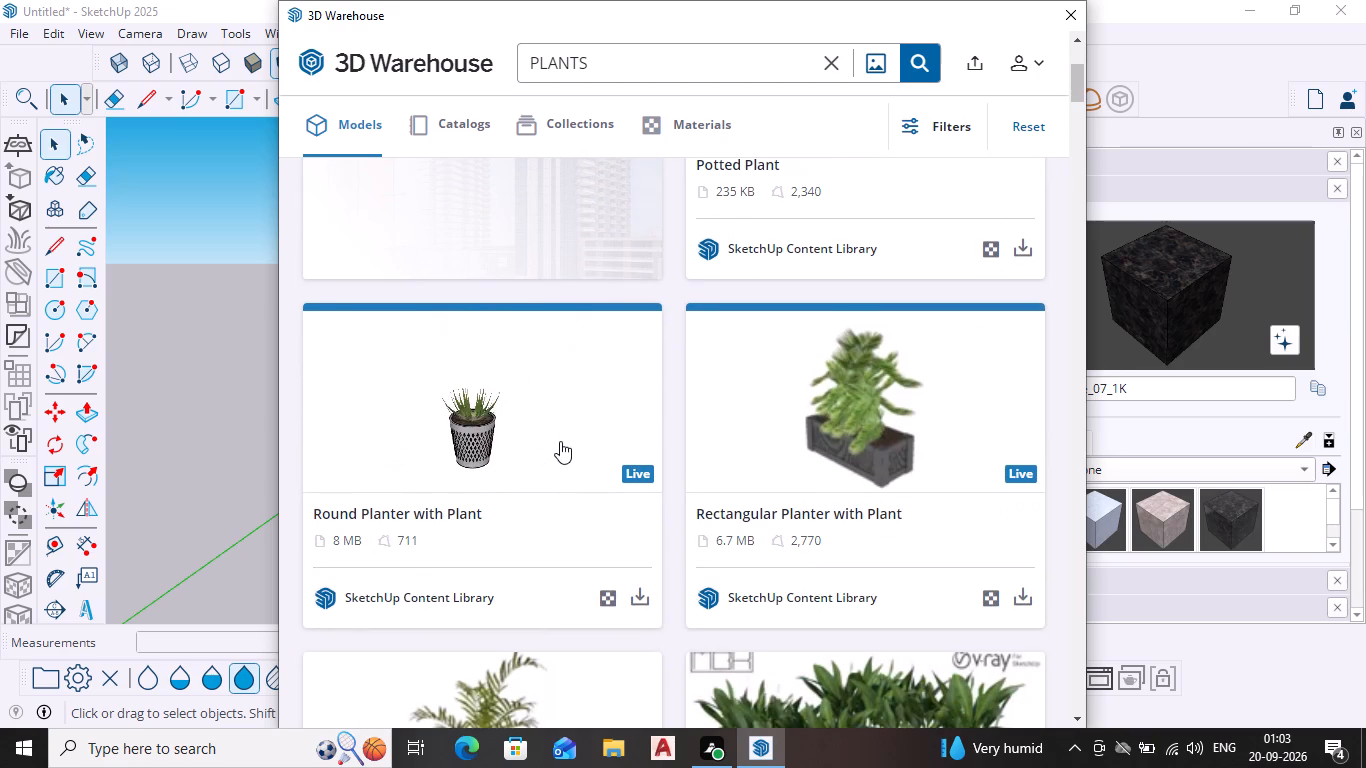
scroll(655, 295, "down", 2)
scroll(779, 536, "down", 1)
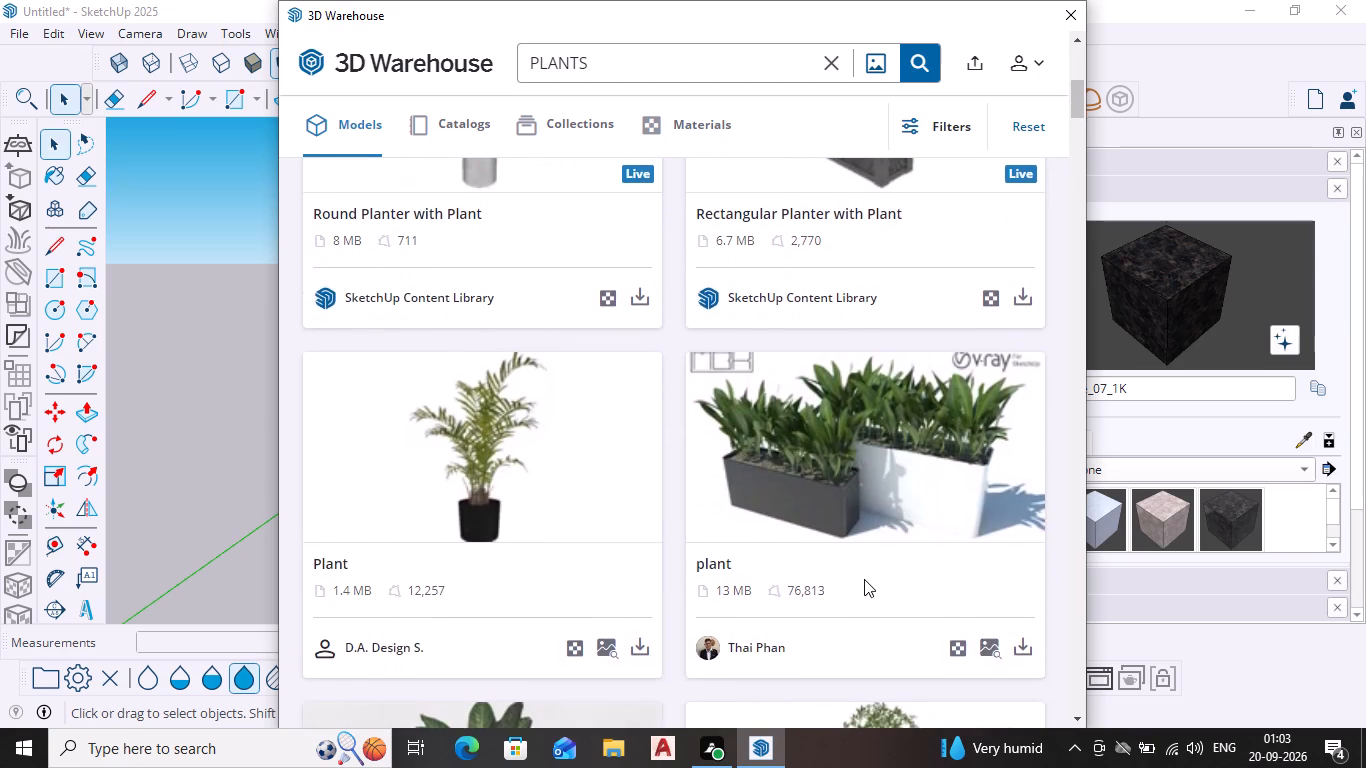
scroll(864, 579, "down", 5)
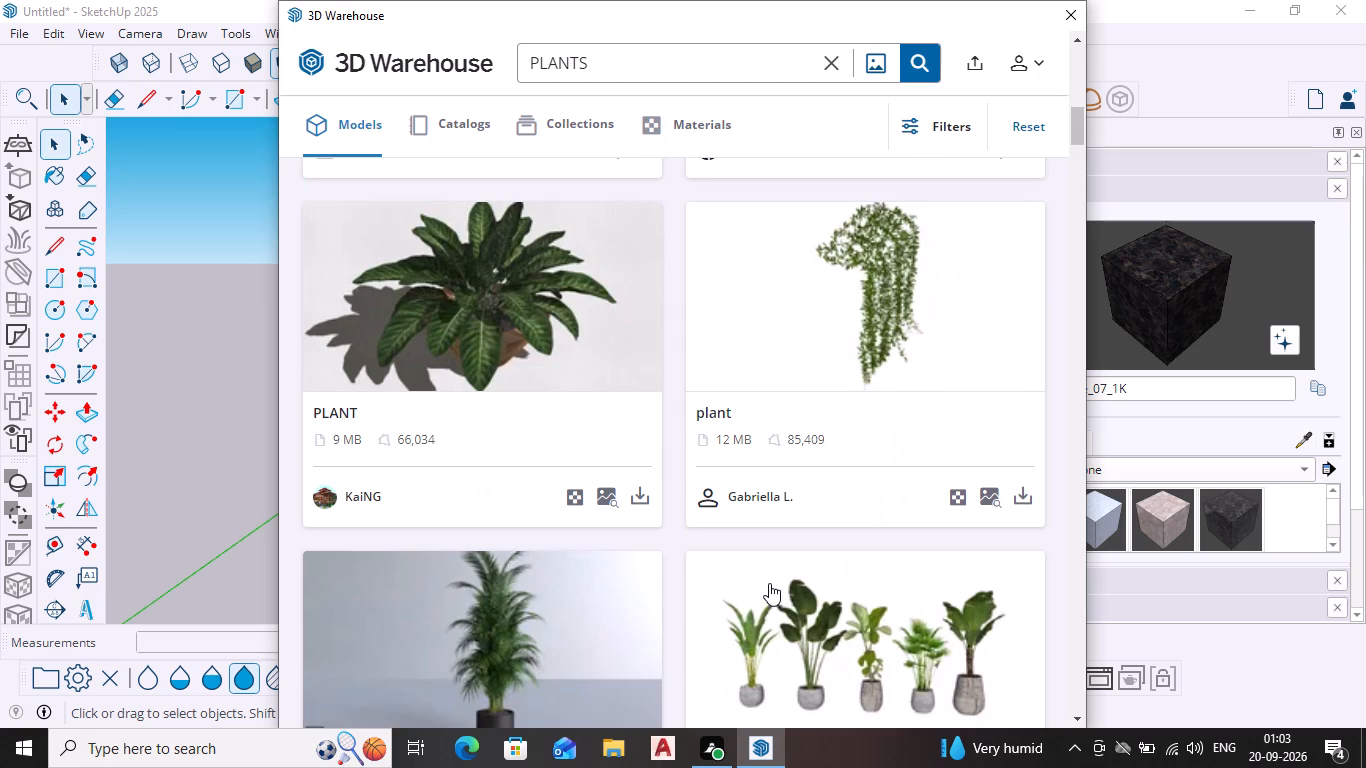
scroll(769, 579, "down", 3)
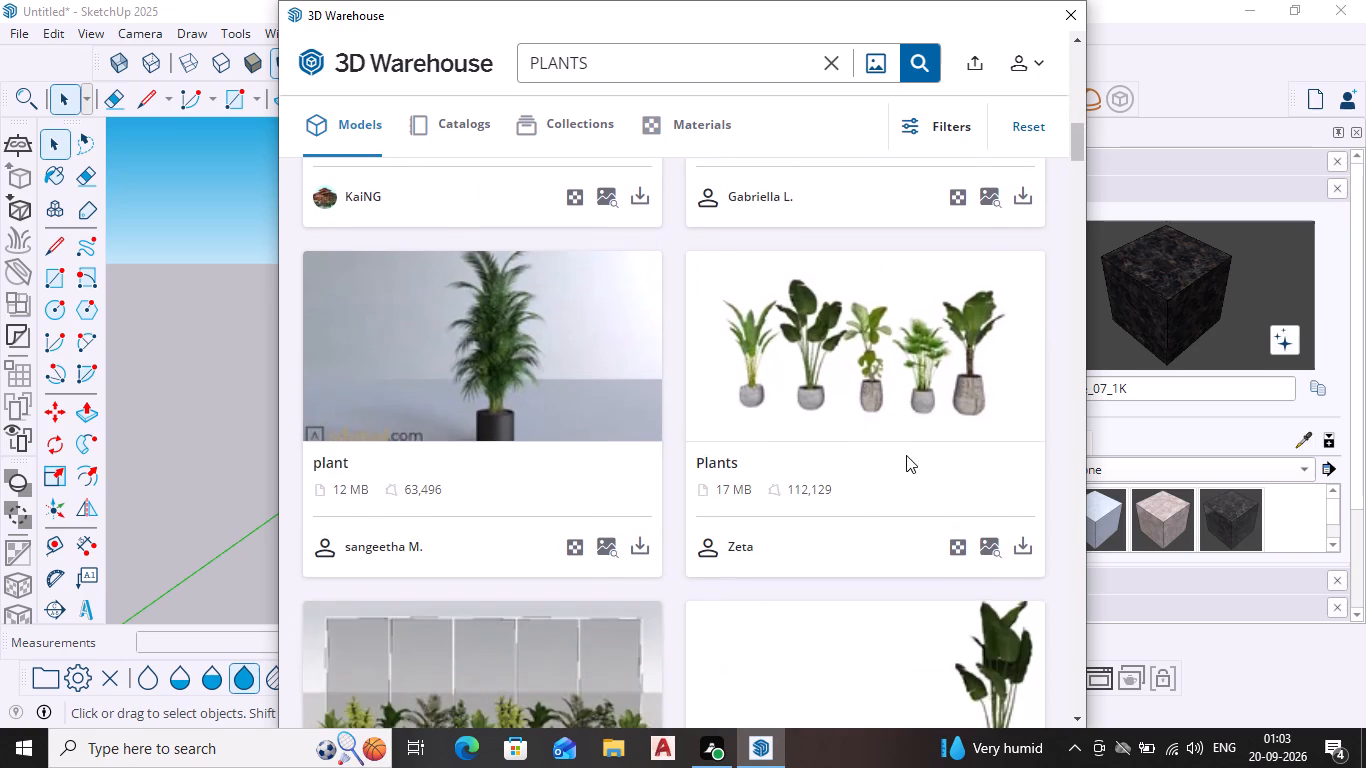
scroll(873, 457, "down", 6)
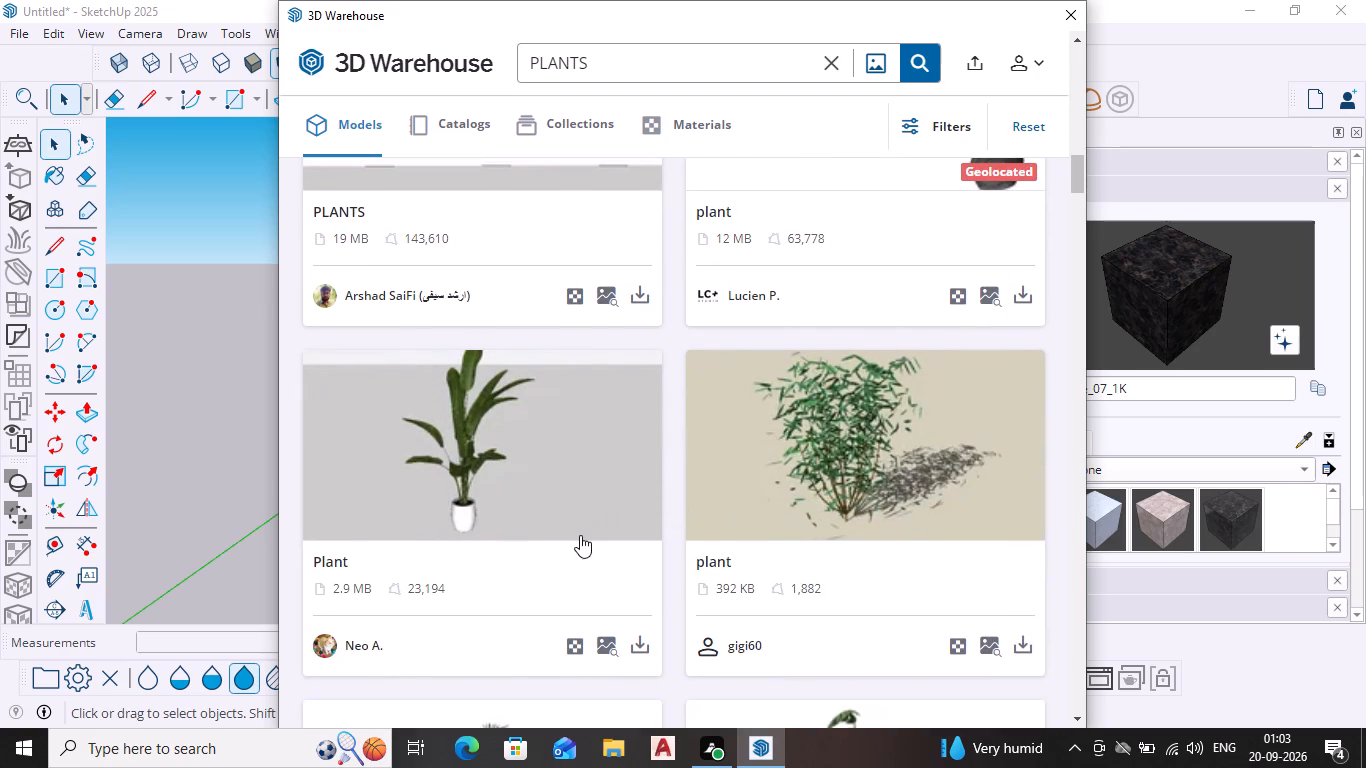
scroll(546, 538, "up", 7)
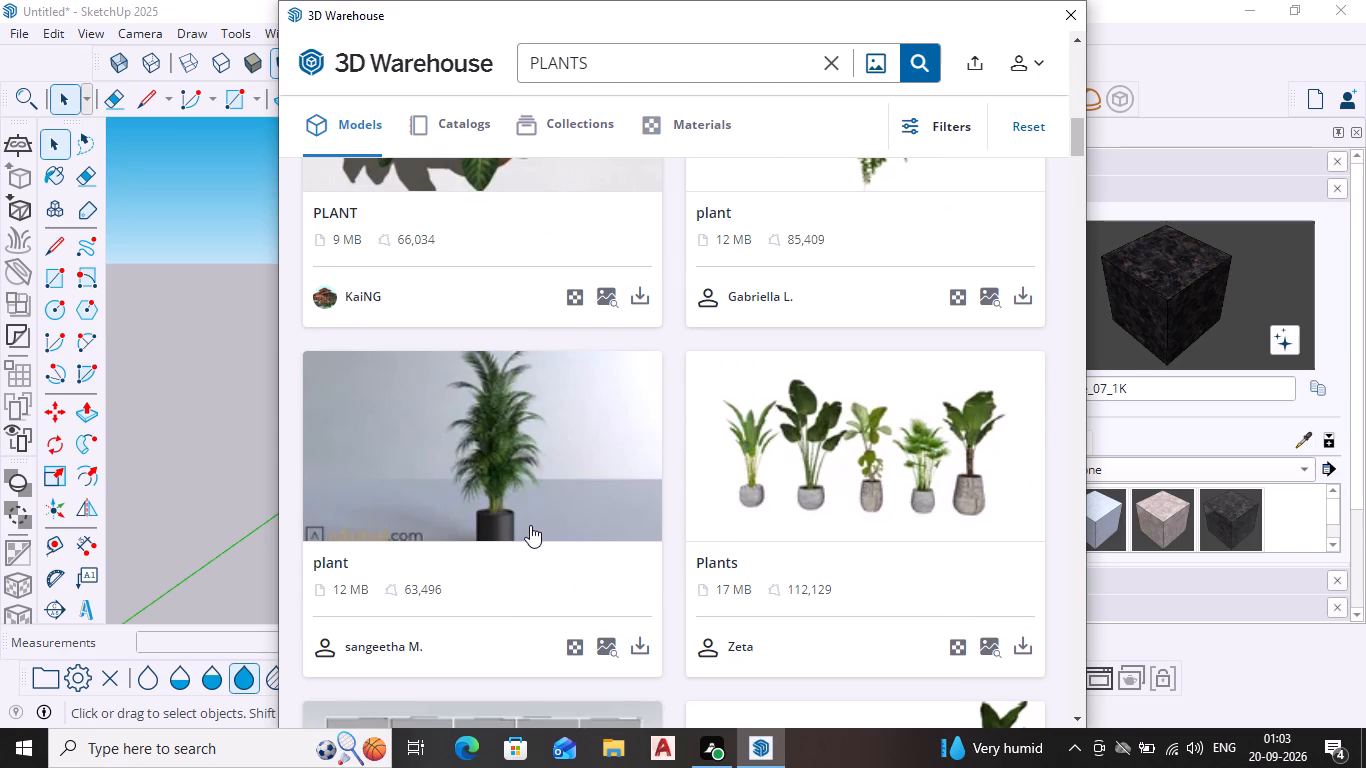
scroll(512, 478, "up", 6)
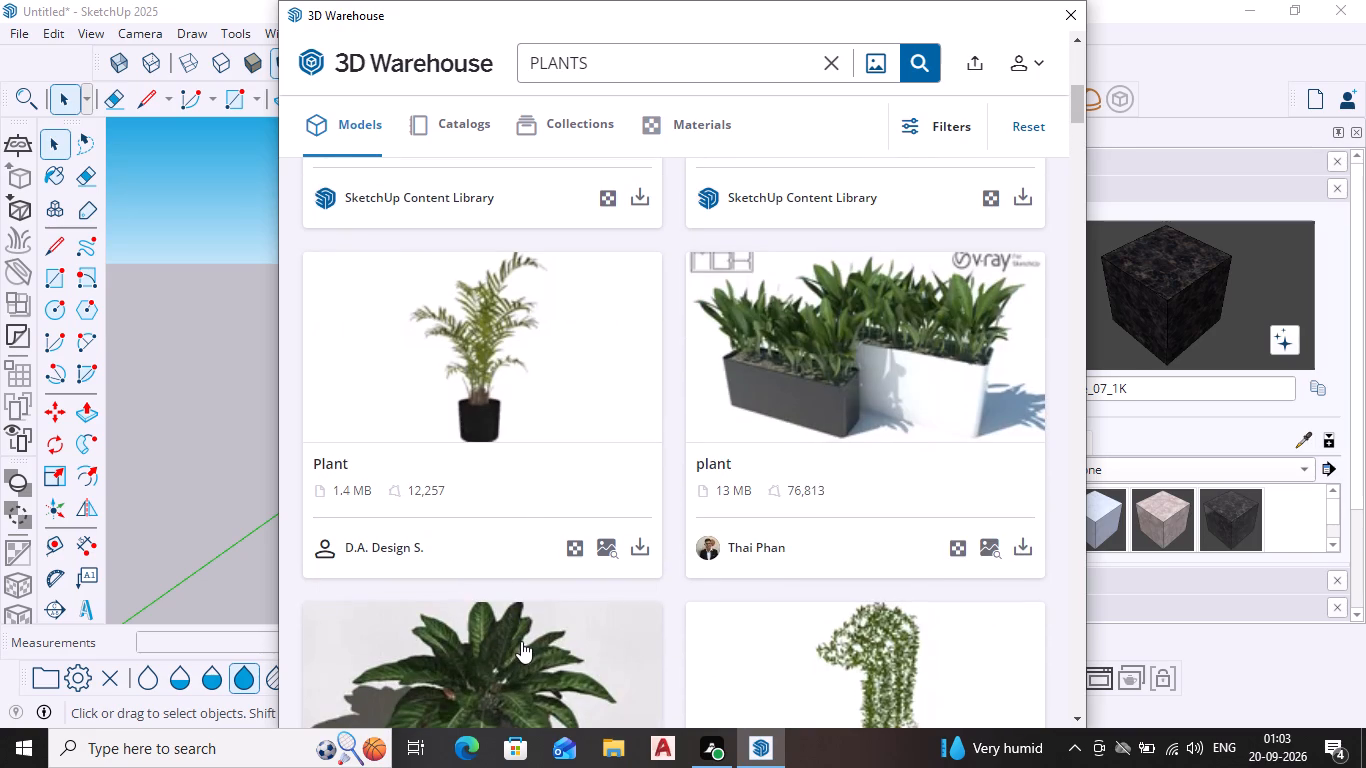
scroll(546, 601, "down", 4)
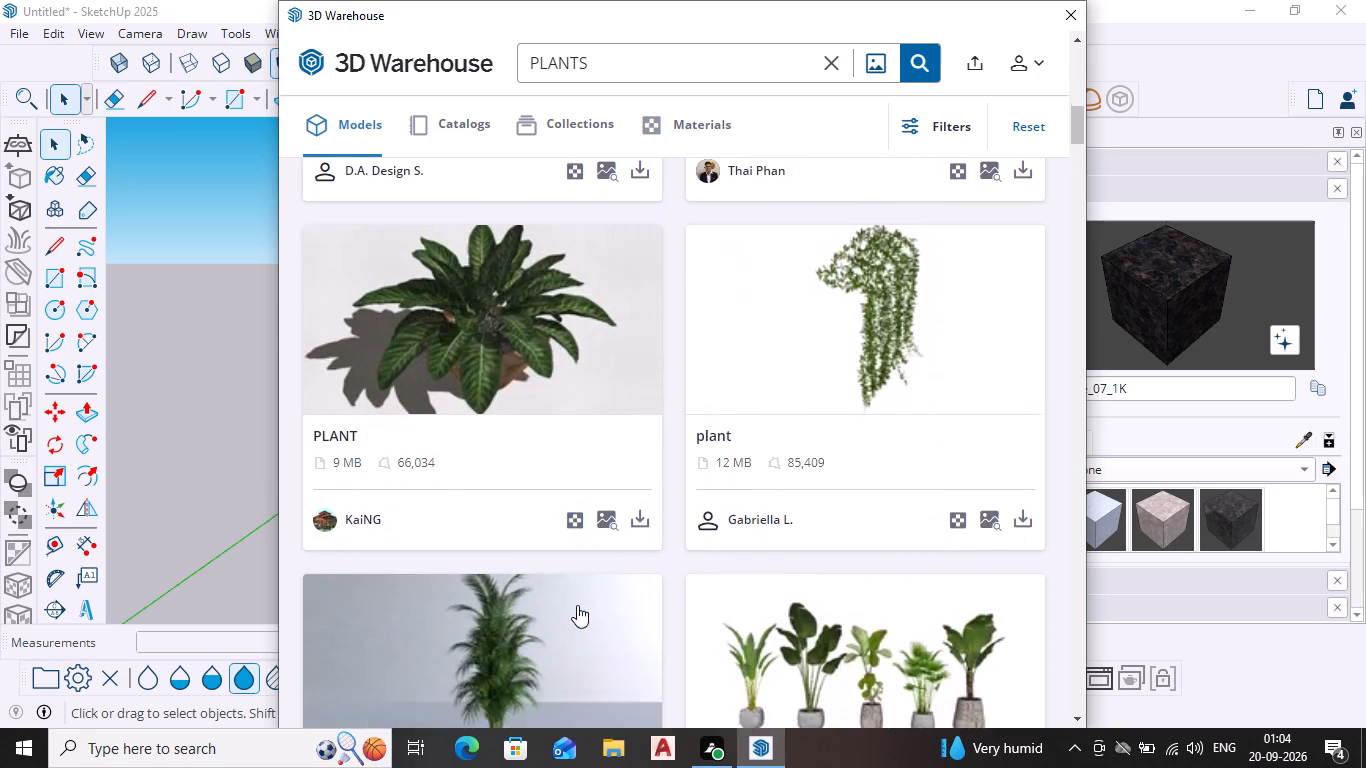
scroll(600, 611, "down", 12)
scroll(851, 481, "up", 3)
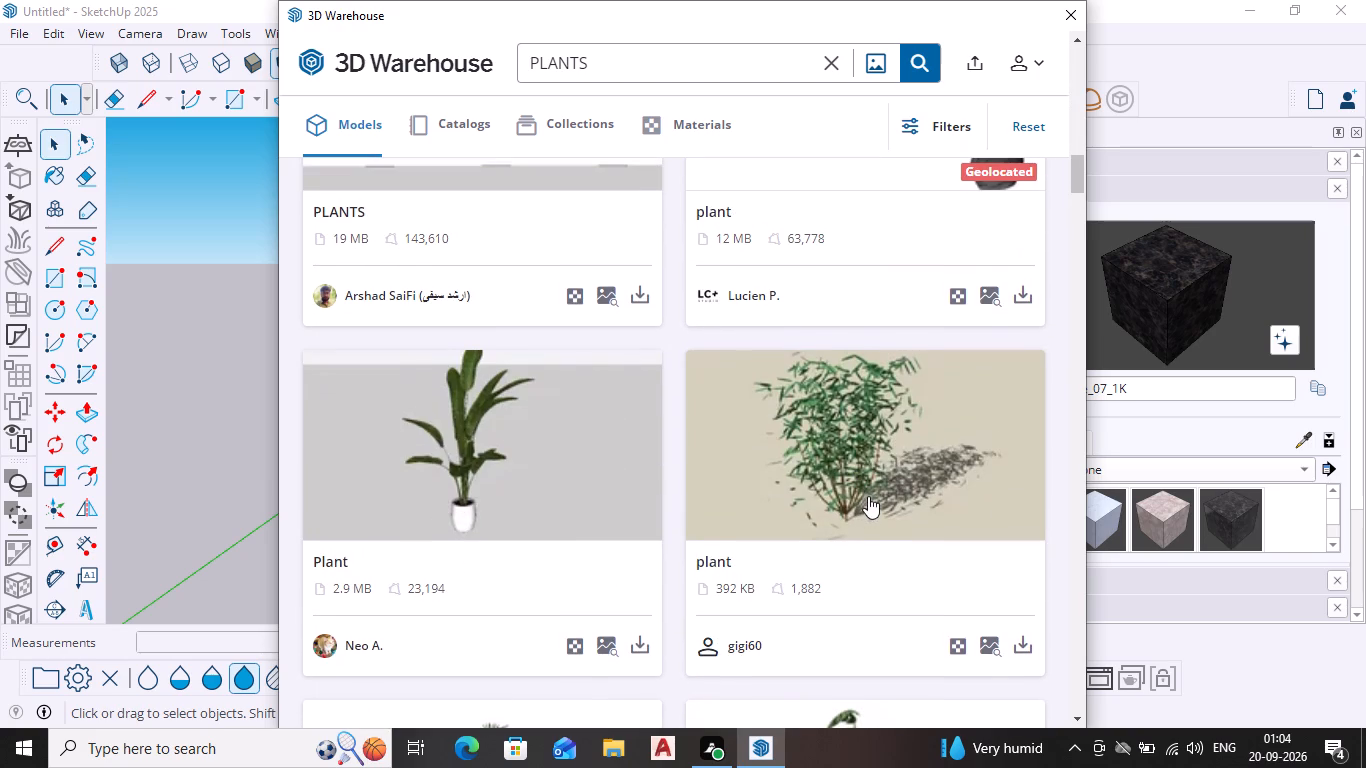
scroll(868, 496, "down", 4)
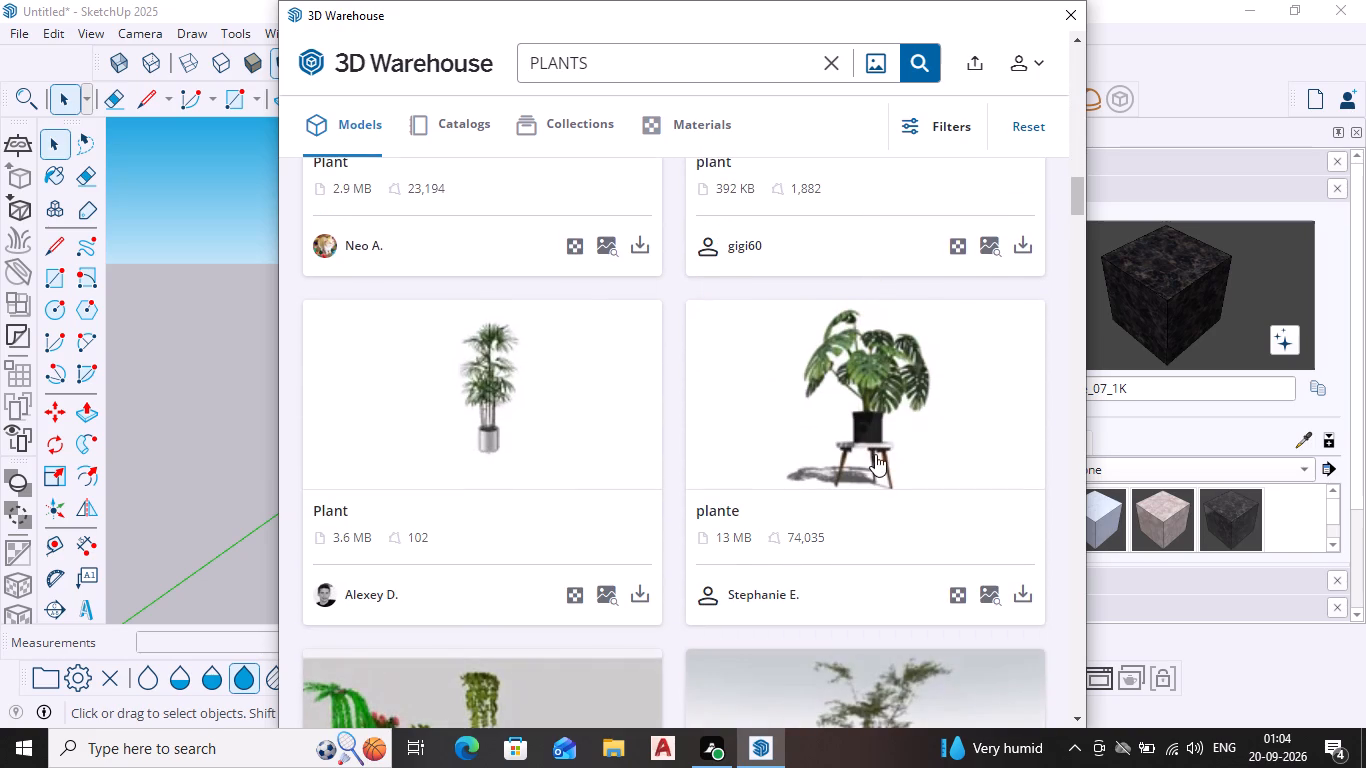
Load the "plante" model, a potted monstera on a wooden stool, directly into the model and place it beside the house.
left_click(874, 428)
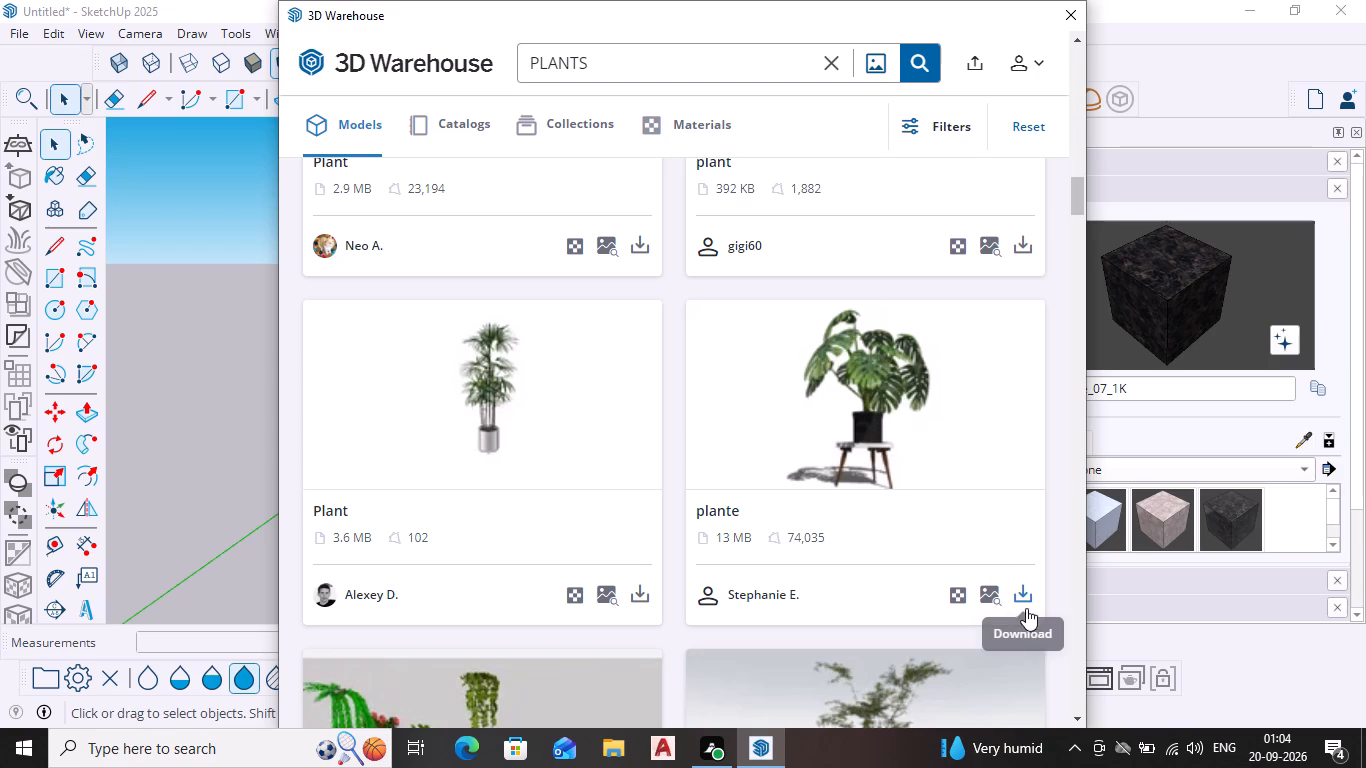
left_click(1028, 604)
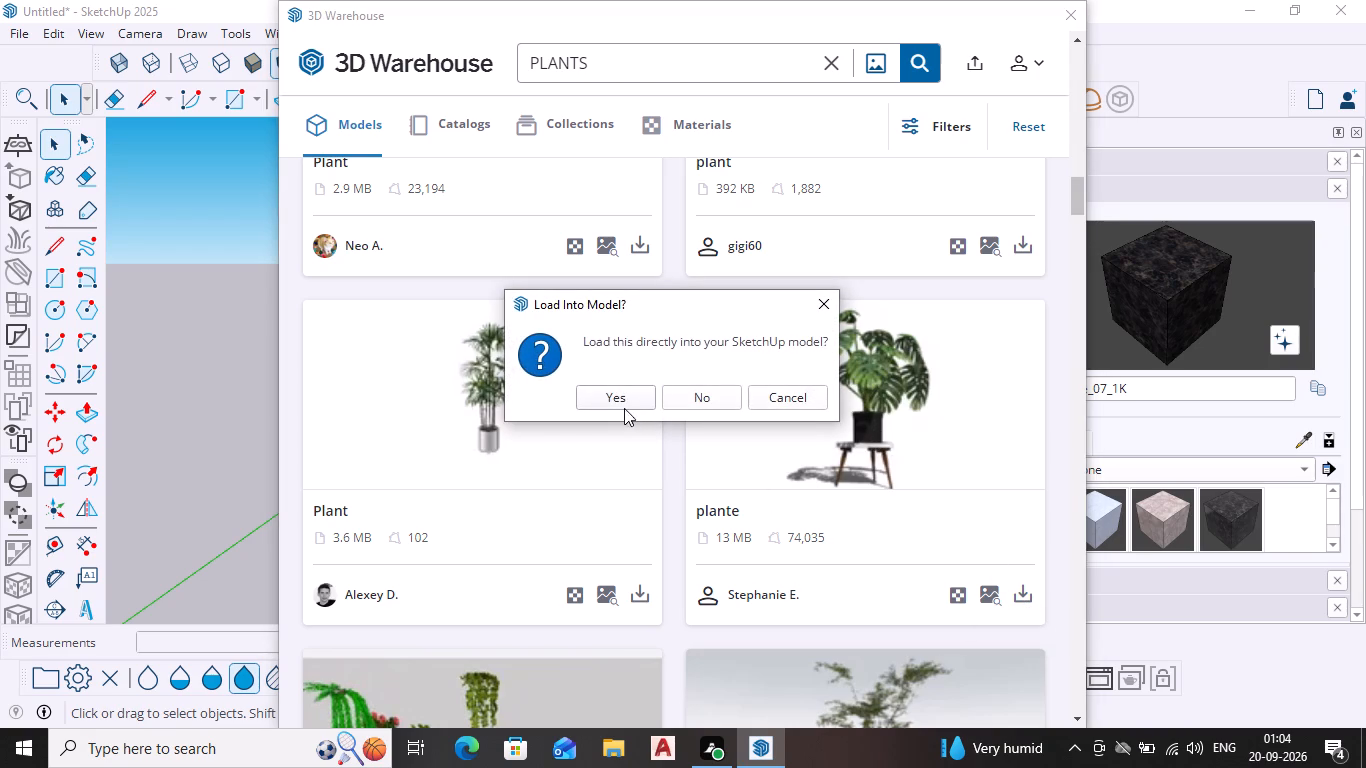
left_click(621, 404)
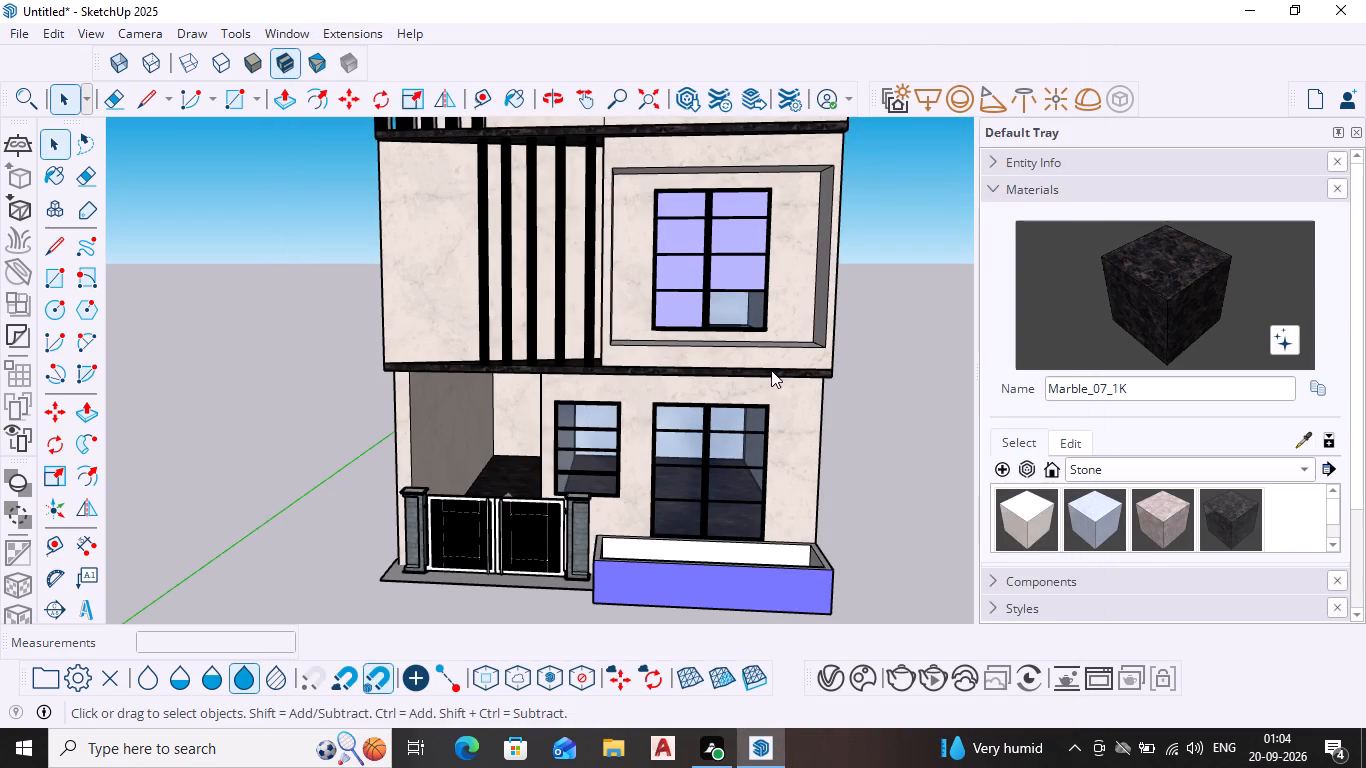
middle_click_drag(753, 373, 718, 417, "shift")
scroll(752, 373, "down", 1, "shift")
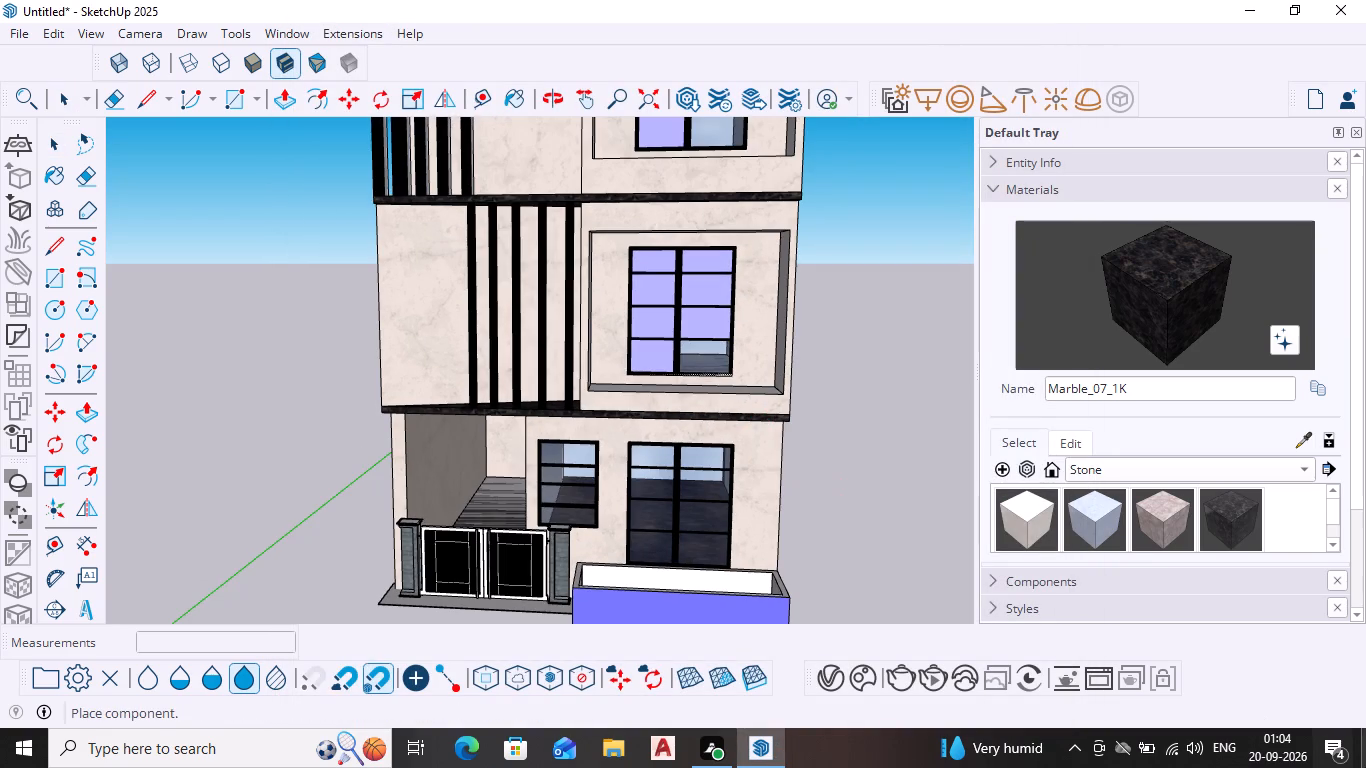
left_click(917, 405)
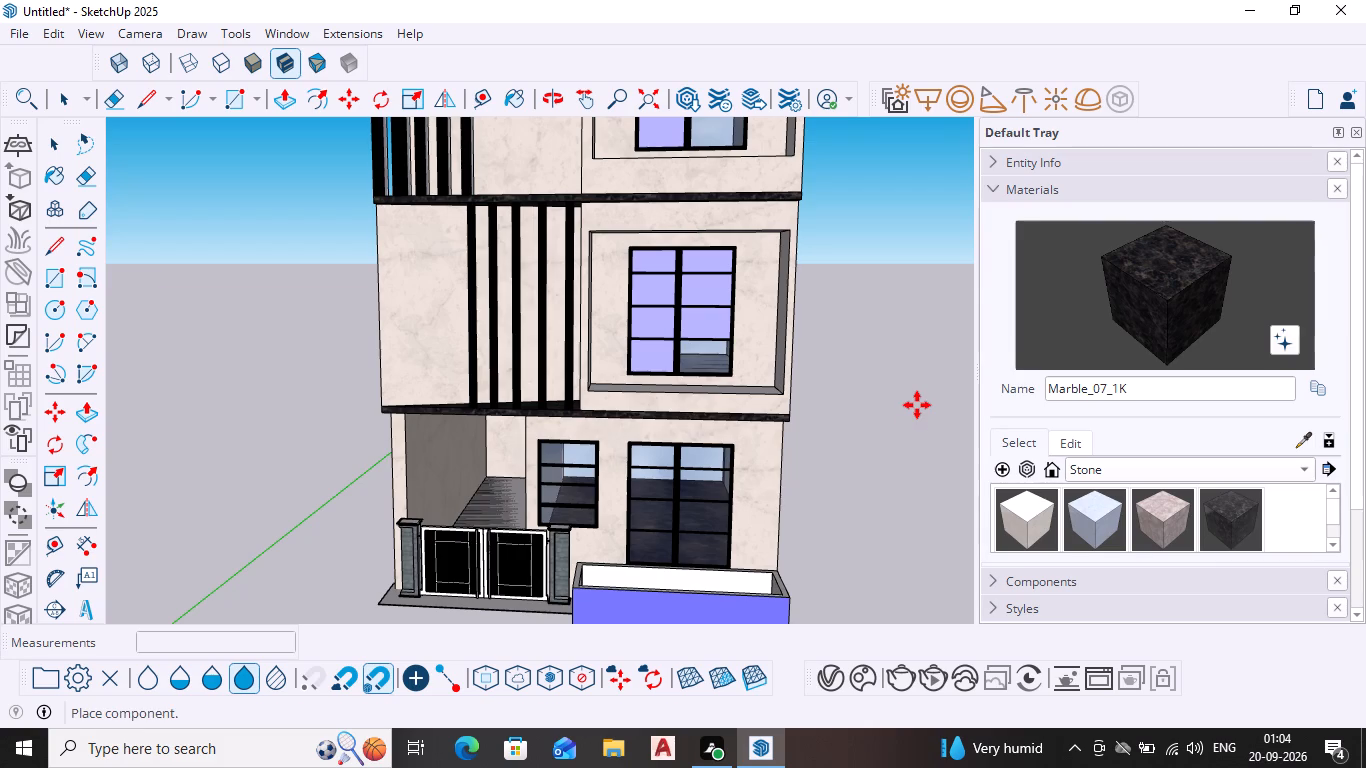
Scale the potted plant along the red axis to about 0.62 with the Scale tool.
scroll(922, 440, "down", 8)
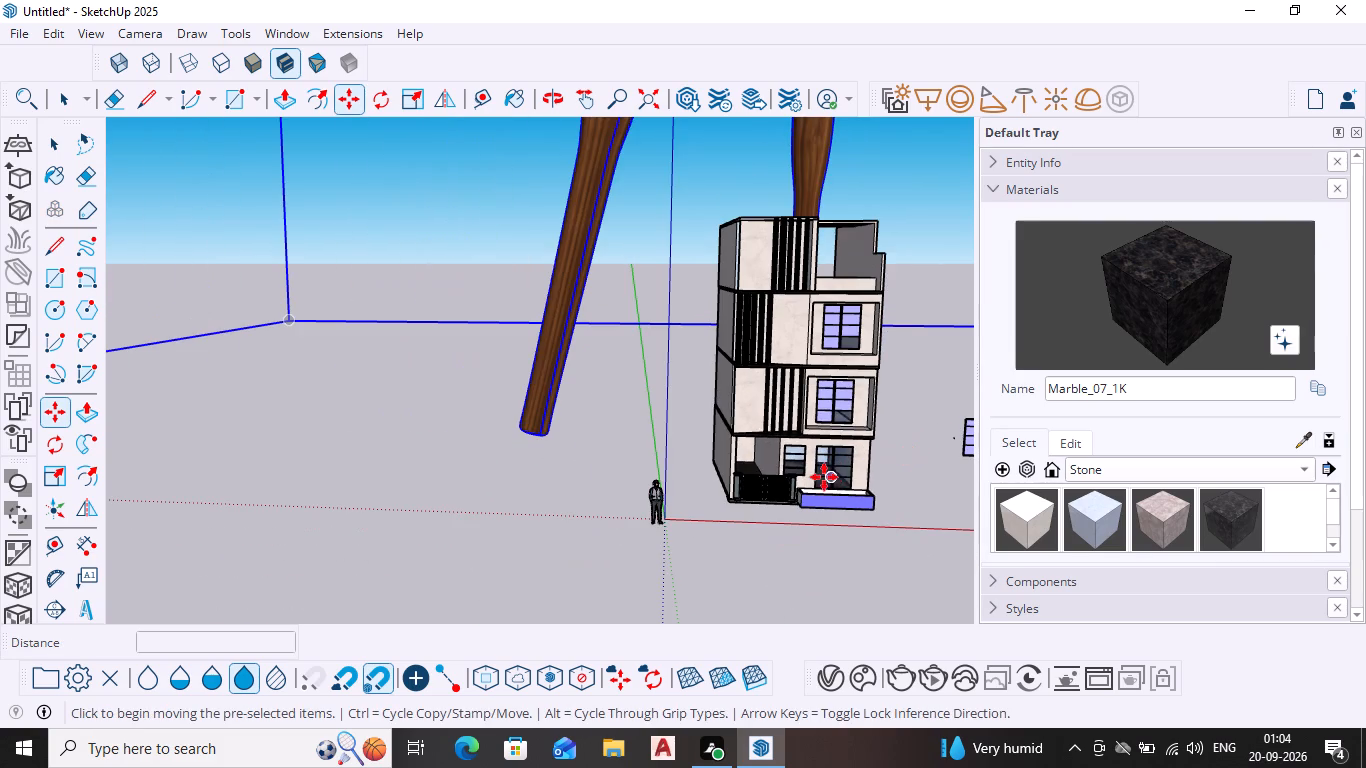
scroll(673, 352, "down", 10)
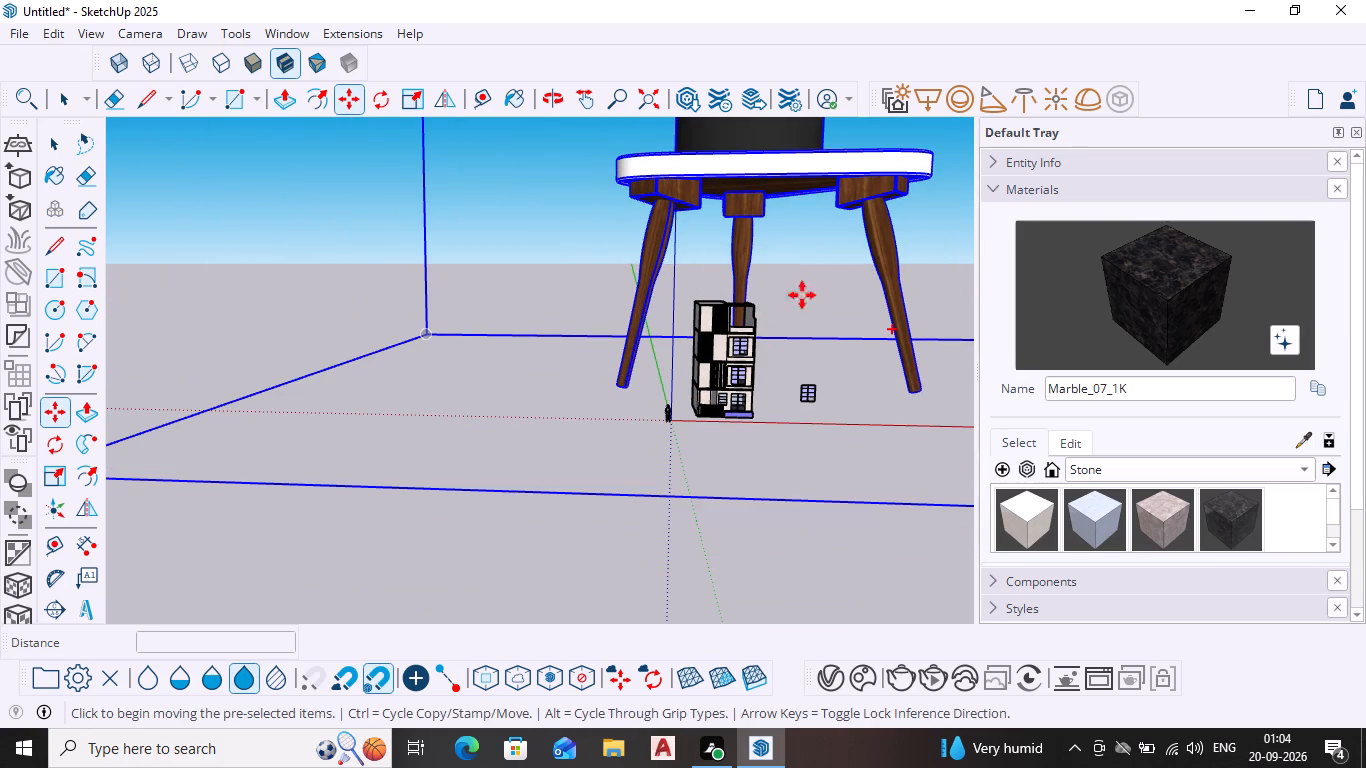
middle_click_drag(847, 328, 692, 577, "shift")
scroll(832, 364, "down", 1, "shift")
scroll(639, 337, "down", 3)
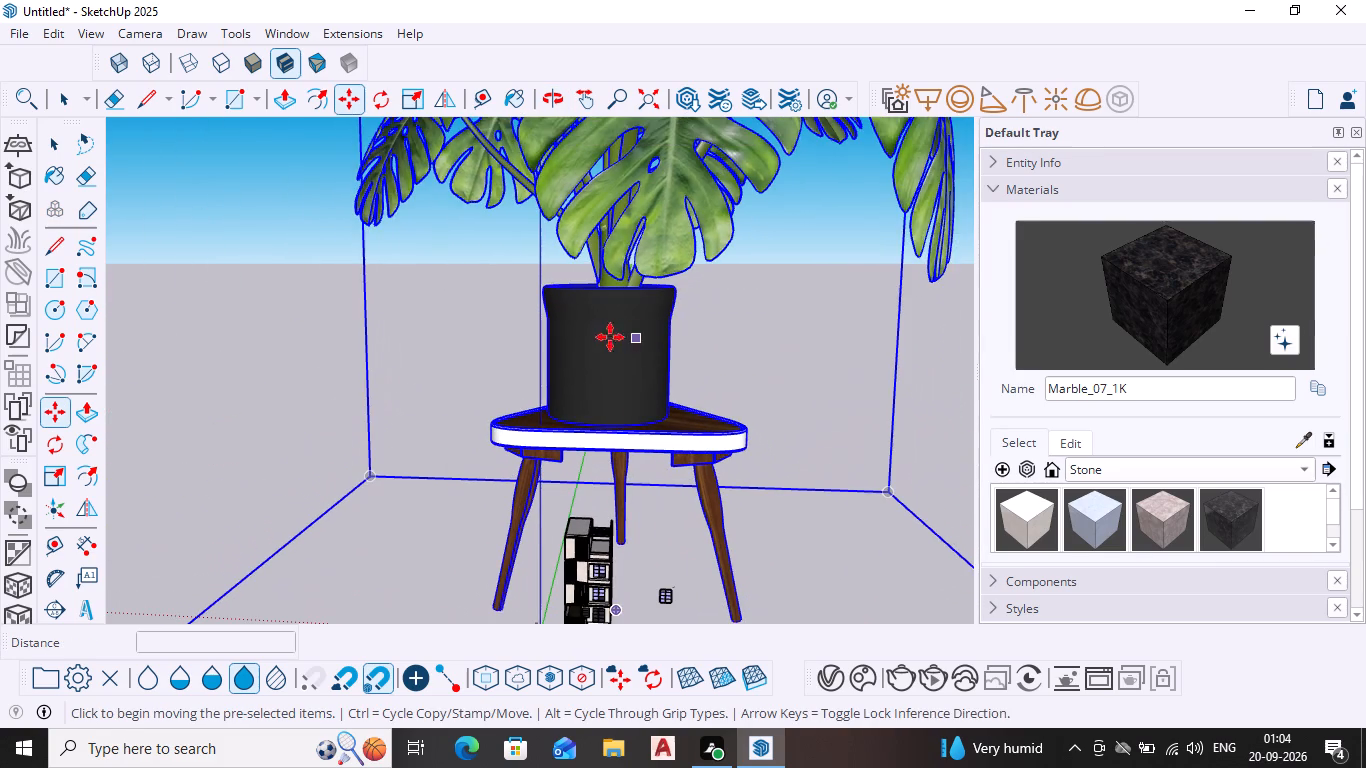
scroll(594, 340, "down", 4)
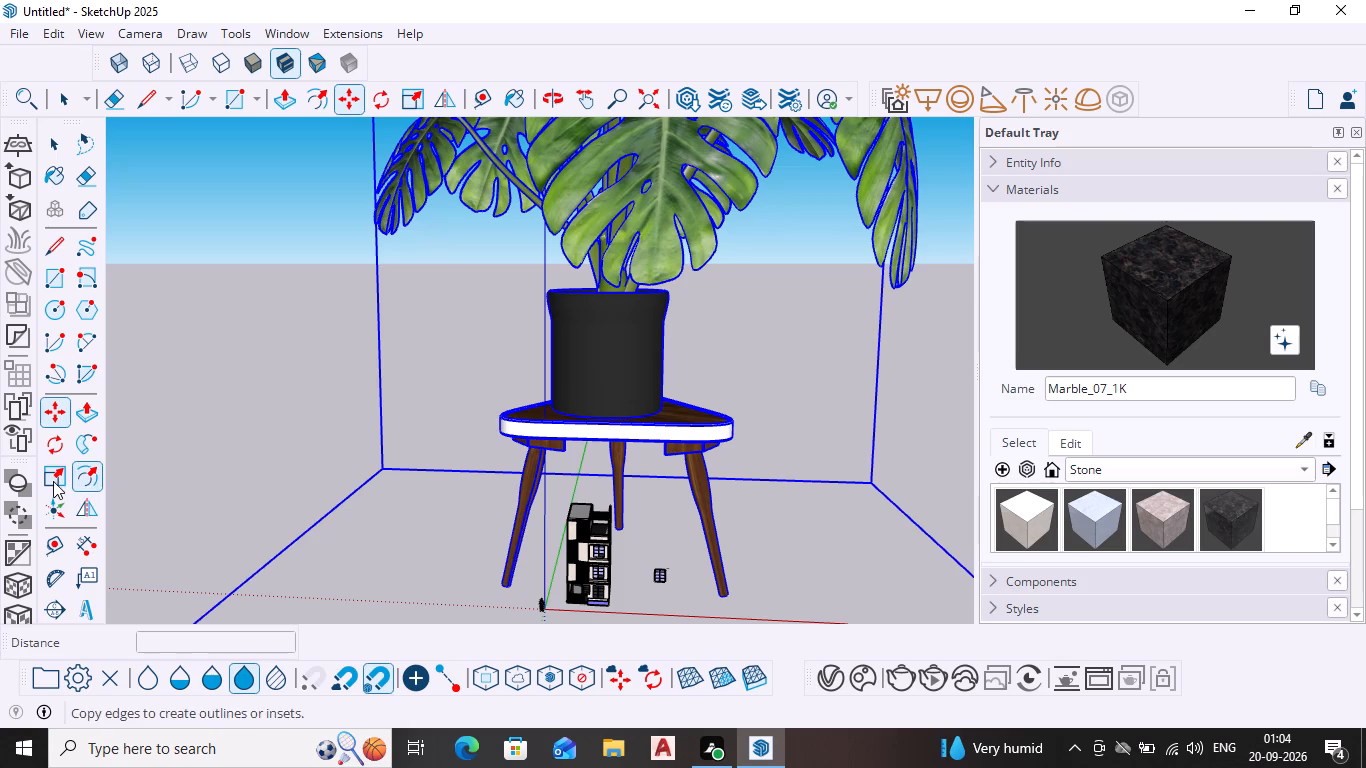
left_click(52, 481)
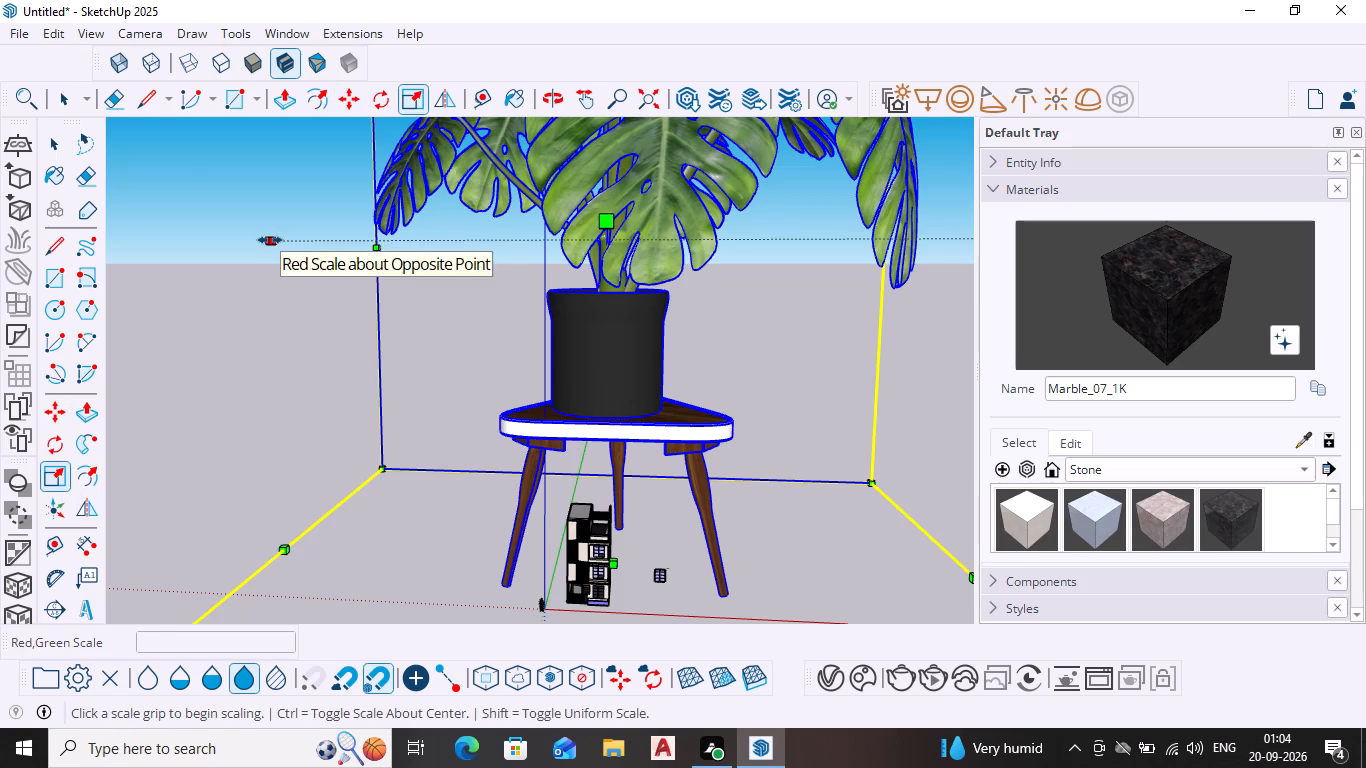
left_click_drag(270, 240, 529, 227)
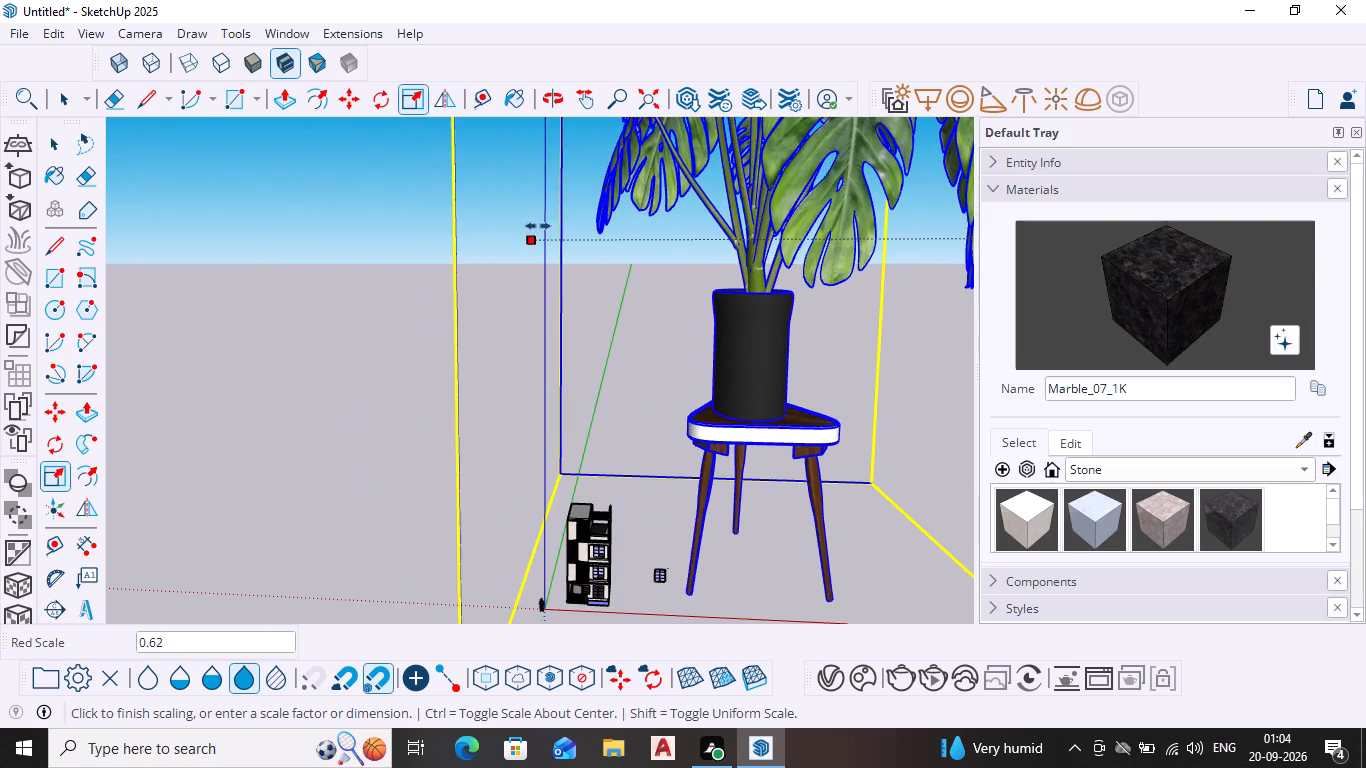
Scale the potted plant along the green and blue axes.
scroll(697, 210, "down", 5)
scroll(788, 277, "down", 6)
scroll(818, 254, "down", 1, "shift")
middle_click_drag(812, 254, 738, 320, "shift")
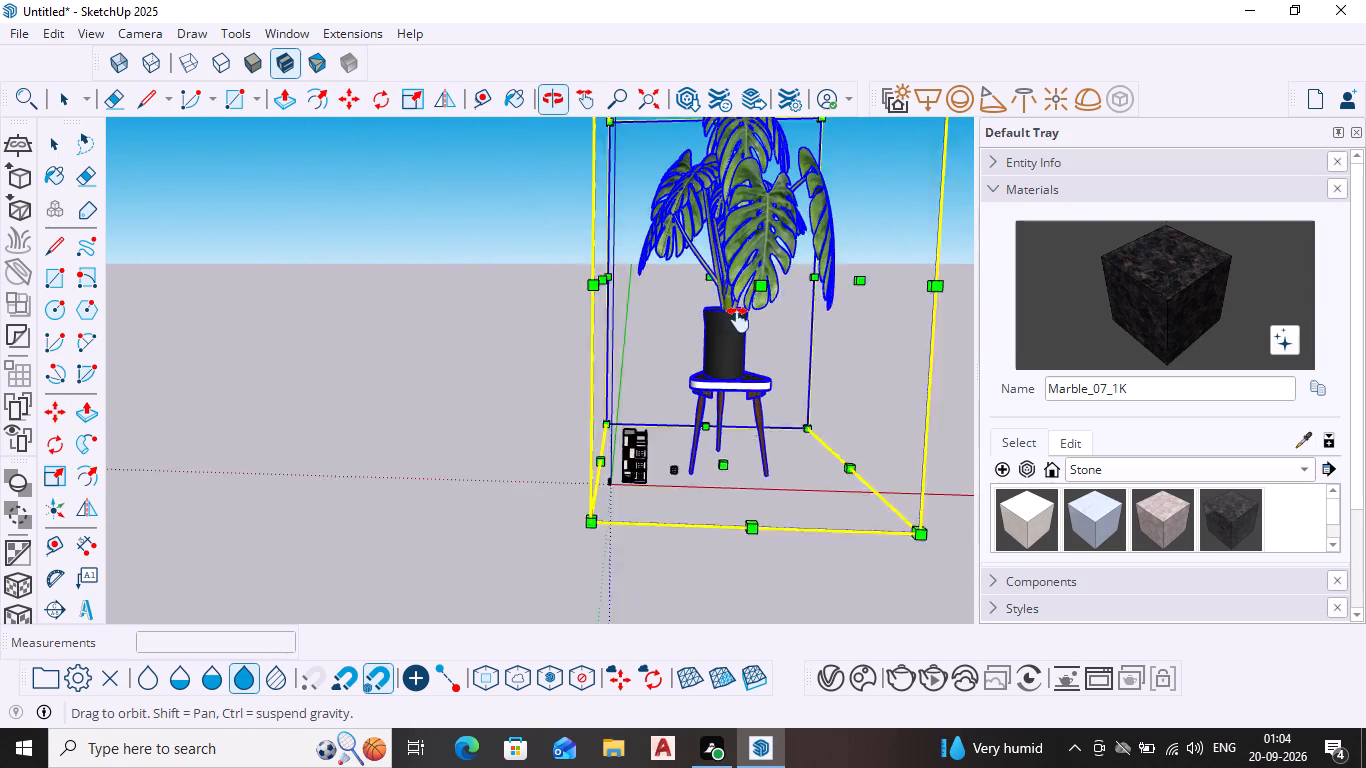
middle_click_drag(738, 320, 708, 348, "shift")
scroll(653, 143, "down", 4)
scroll(699, 201, "down", 1, "shift")
middle_click_drag(698, 203, 676, 305, "shift")
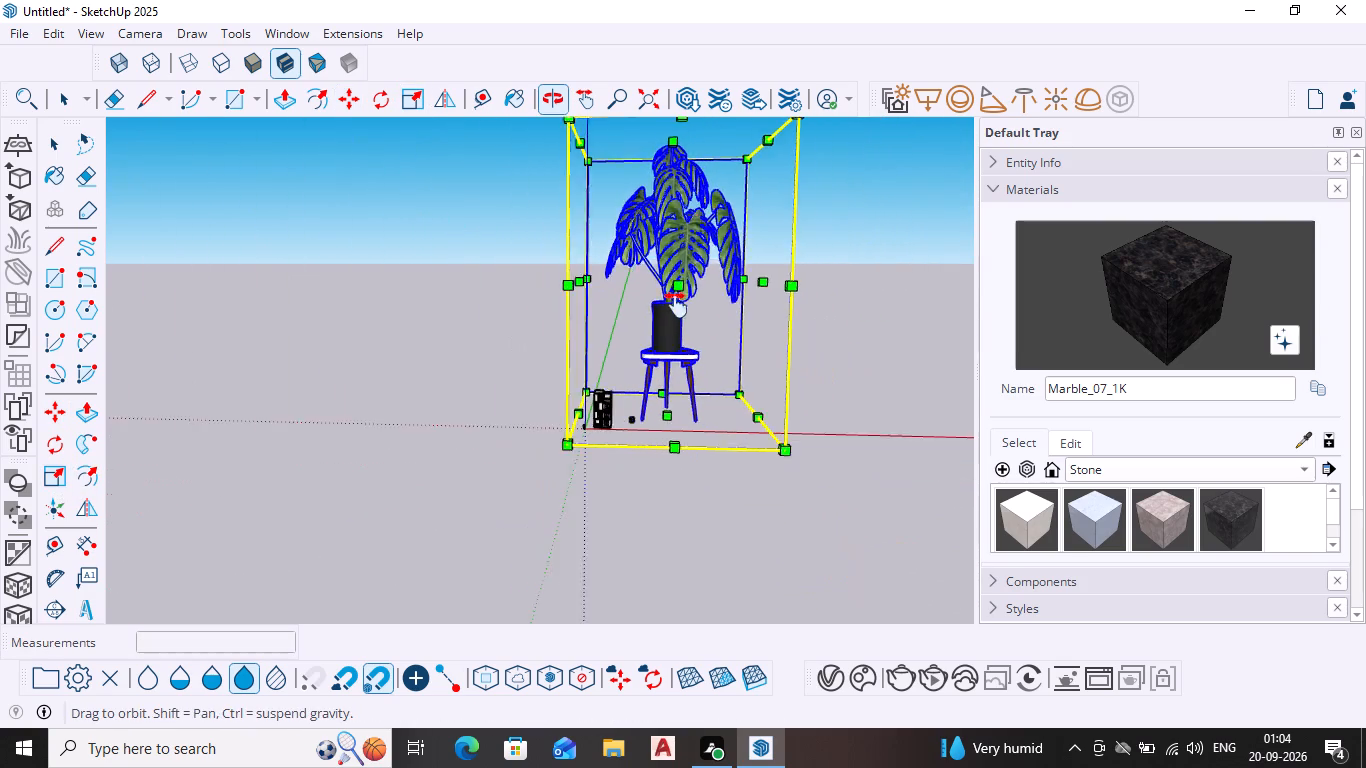
middle_click_drag(676, 305, 658, 345, "shift")
left_click_drag(636, 277, 663, 272)
Shrink the potted plant uniformly in several passes to bring it closer to the house's scale, and leave the Scale tool.
scroll(662, 283, "down", 7)
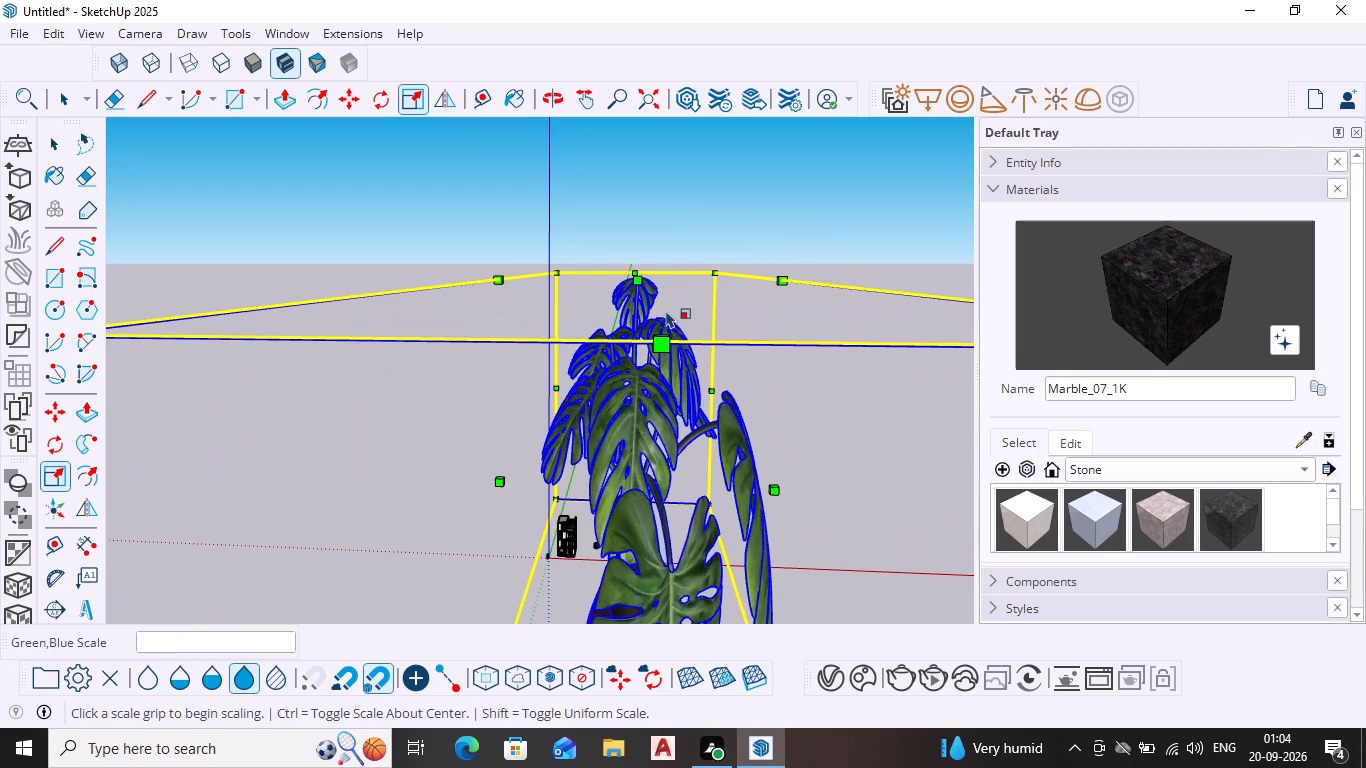
scroll(664, 306, "down", 5)
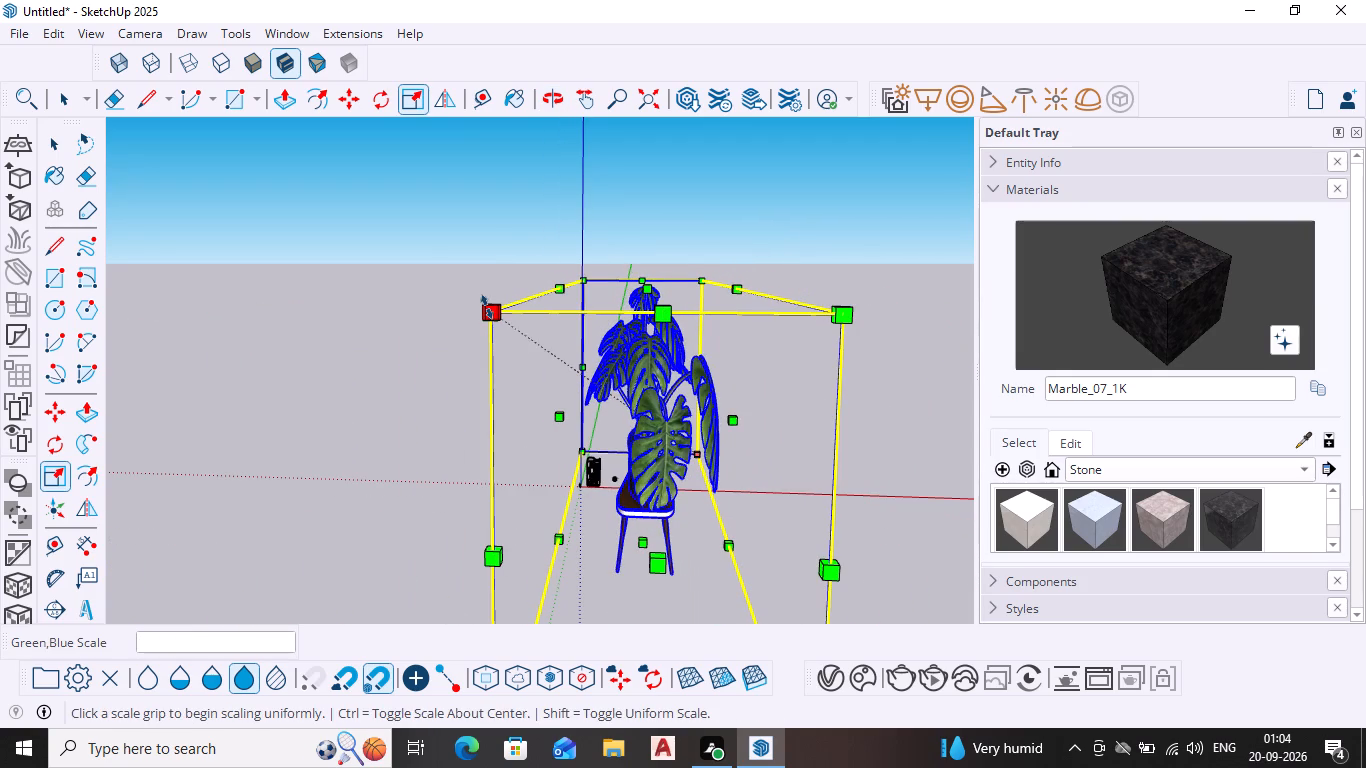
left_click_drag(496, 315, 617, 365)
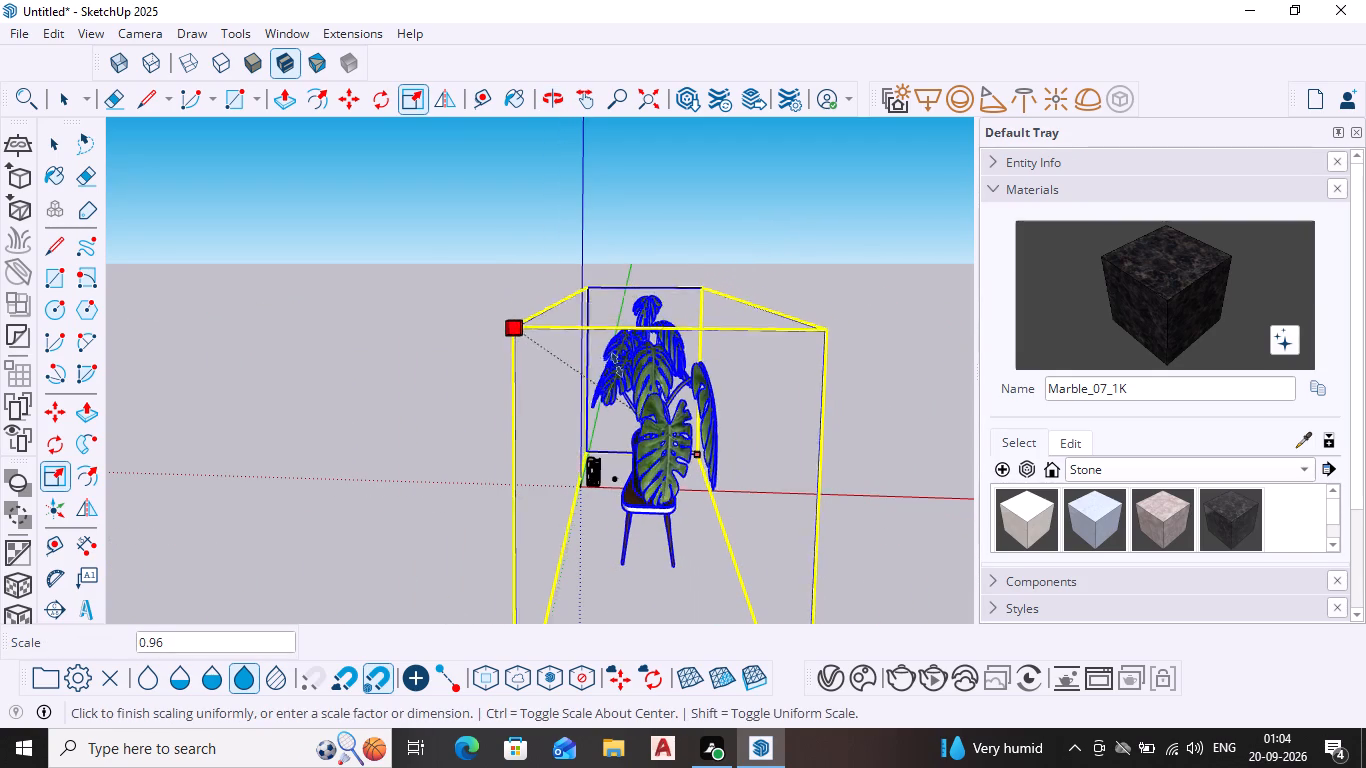
left_click_drag(617, 365, 683, 440)
scroll(683, 458, "up", 4)
scroll(552, 470, "up", 16)
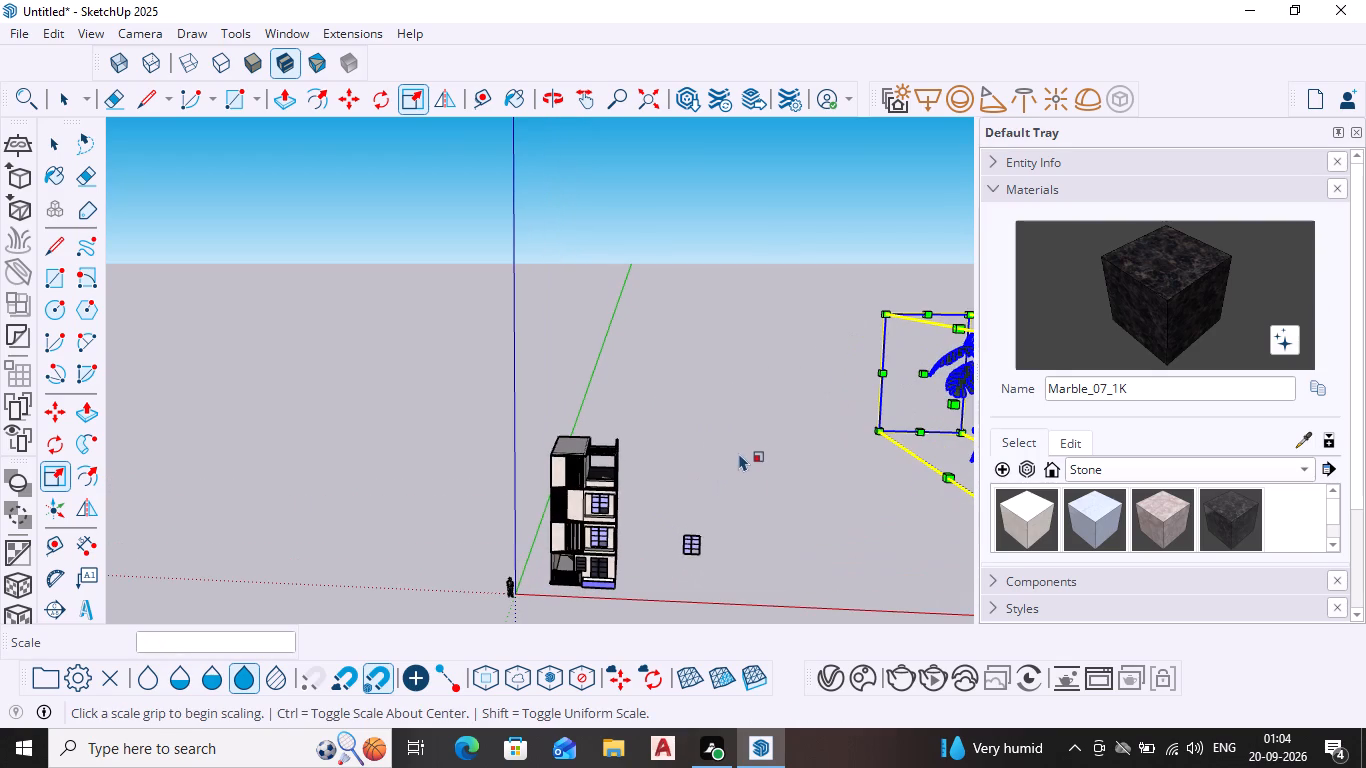
middle_click_drag(740, 449, 447, 329, "shift")
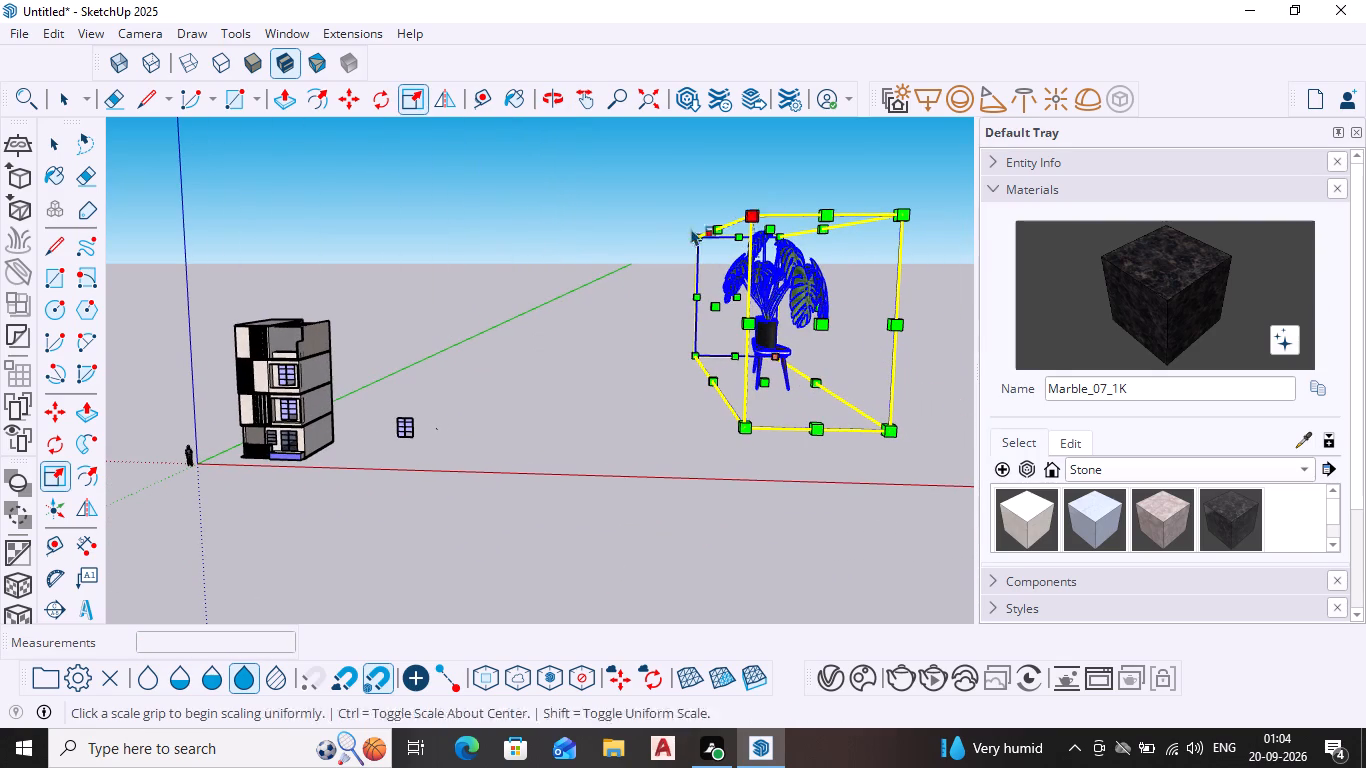
left_click_drag(693, 234, 763, 355)
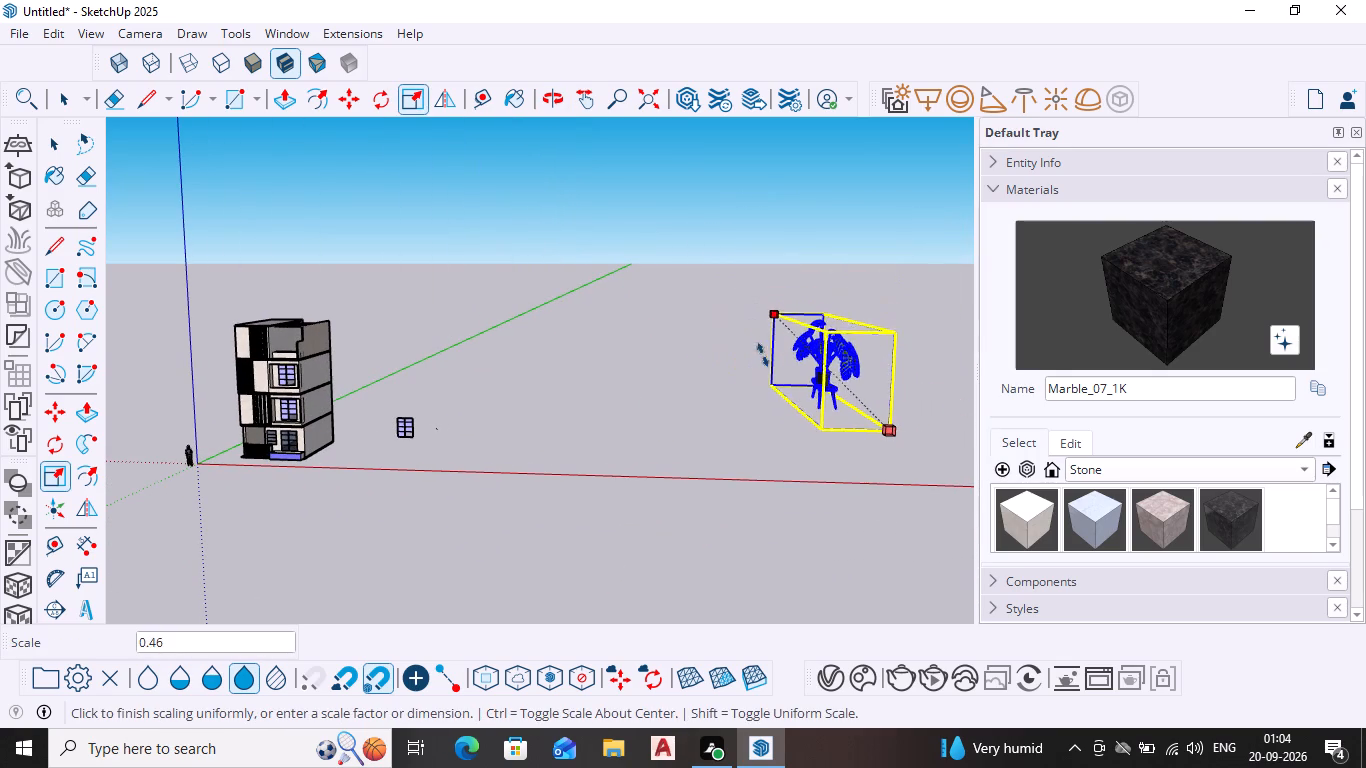
left_click_drag(763, 355, 837, 418)
scroll(903, 417, "up", 5)
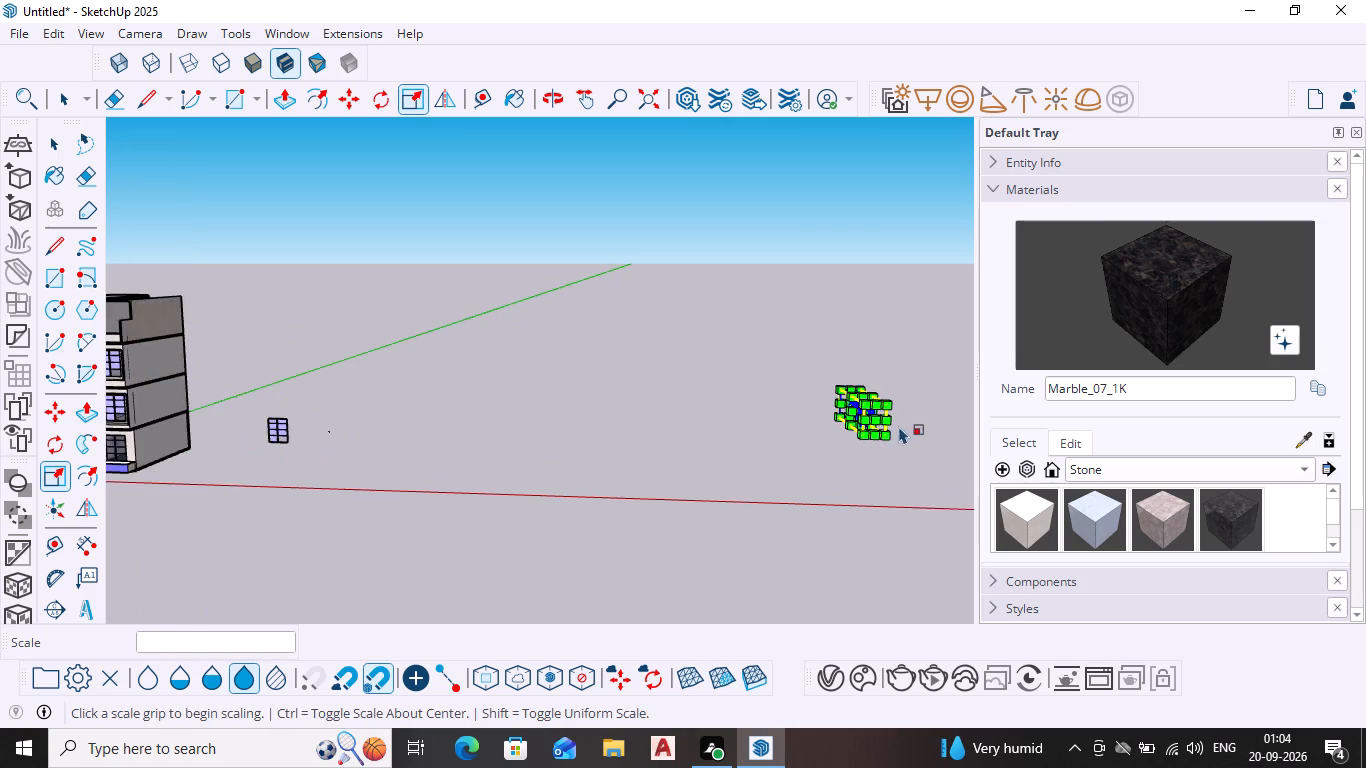
scroll(872, 434, "up", 11)
key("space")
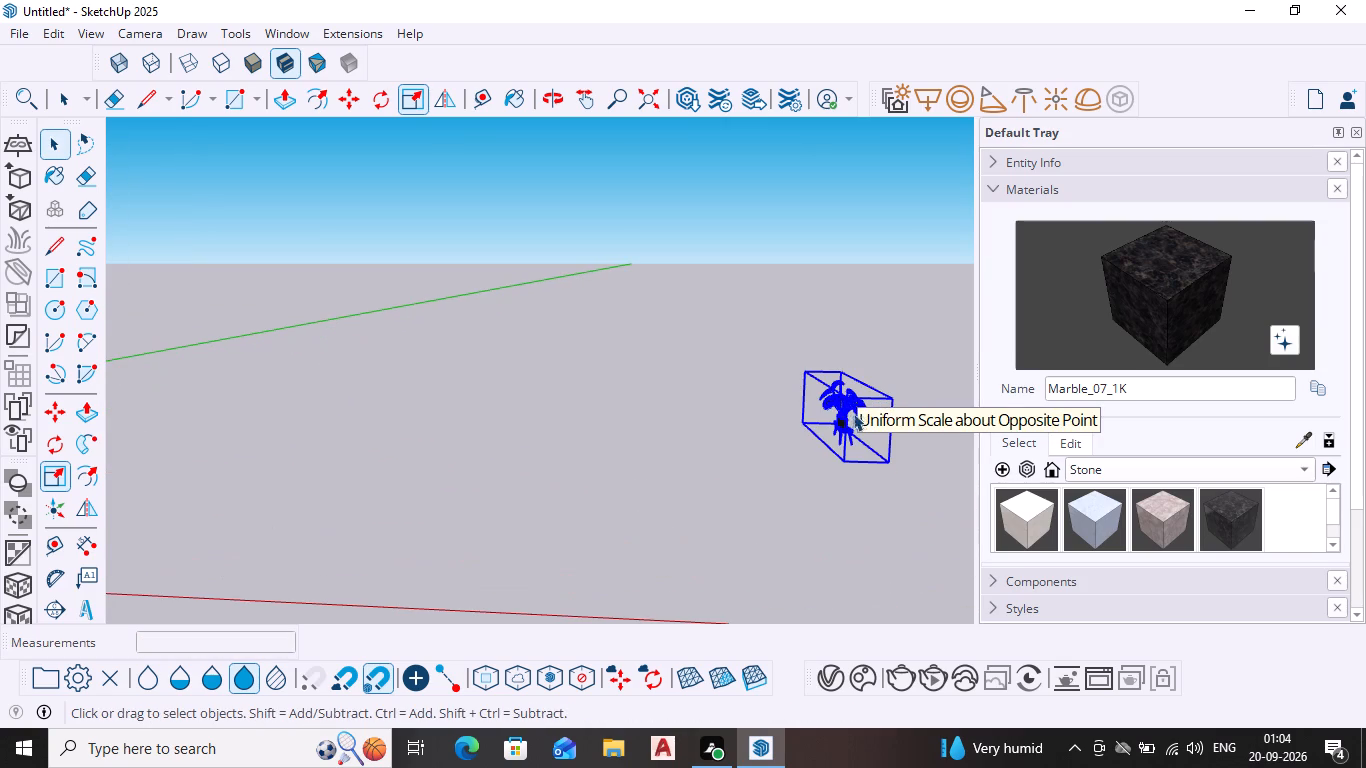
Move the potted plant along the ground to a spot near the house, beside the loose window.
key("m")
key("Return")
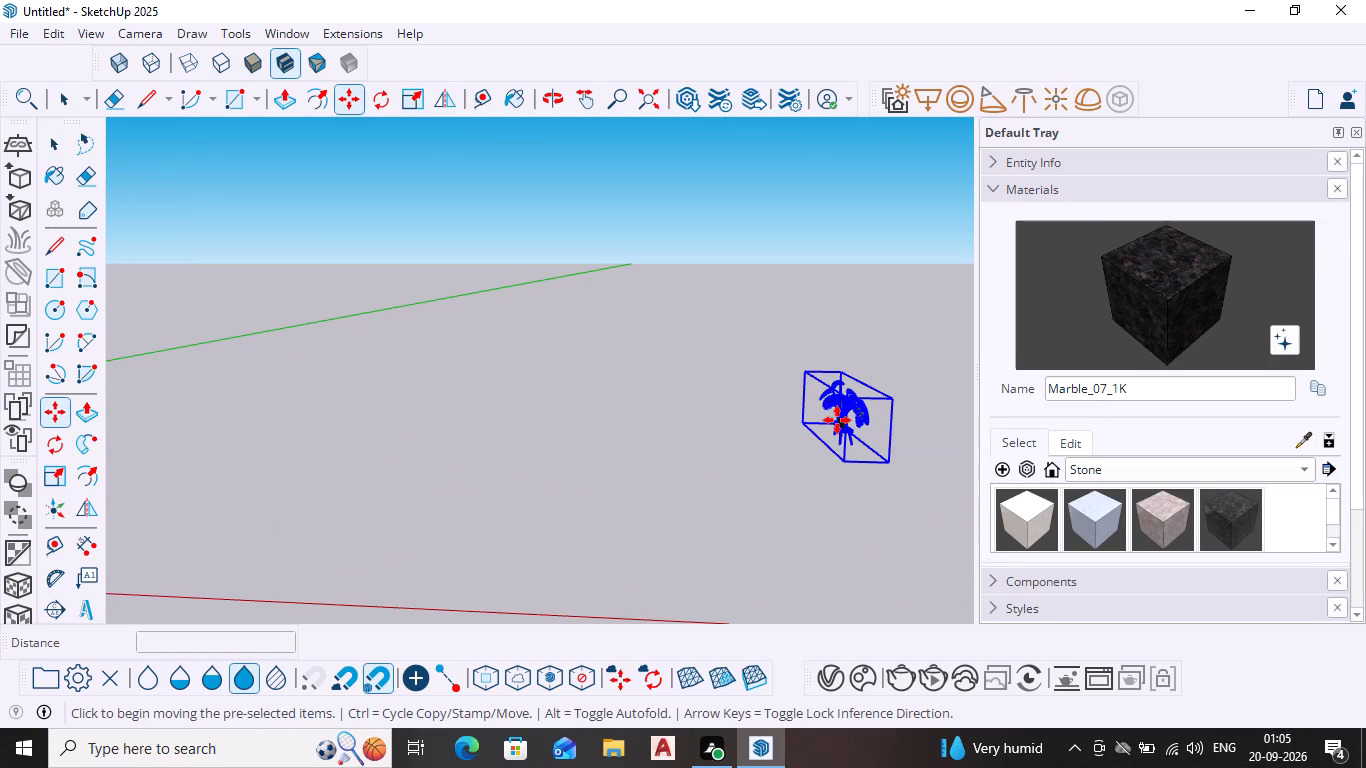
left_click(837, 420)
scroll(480, 432, "down", 3)
middle_click_drag(487, 416, 629, 359, "shift")
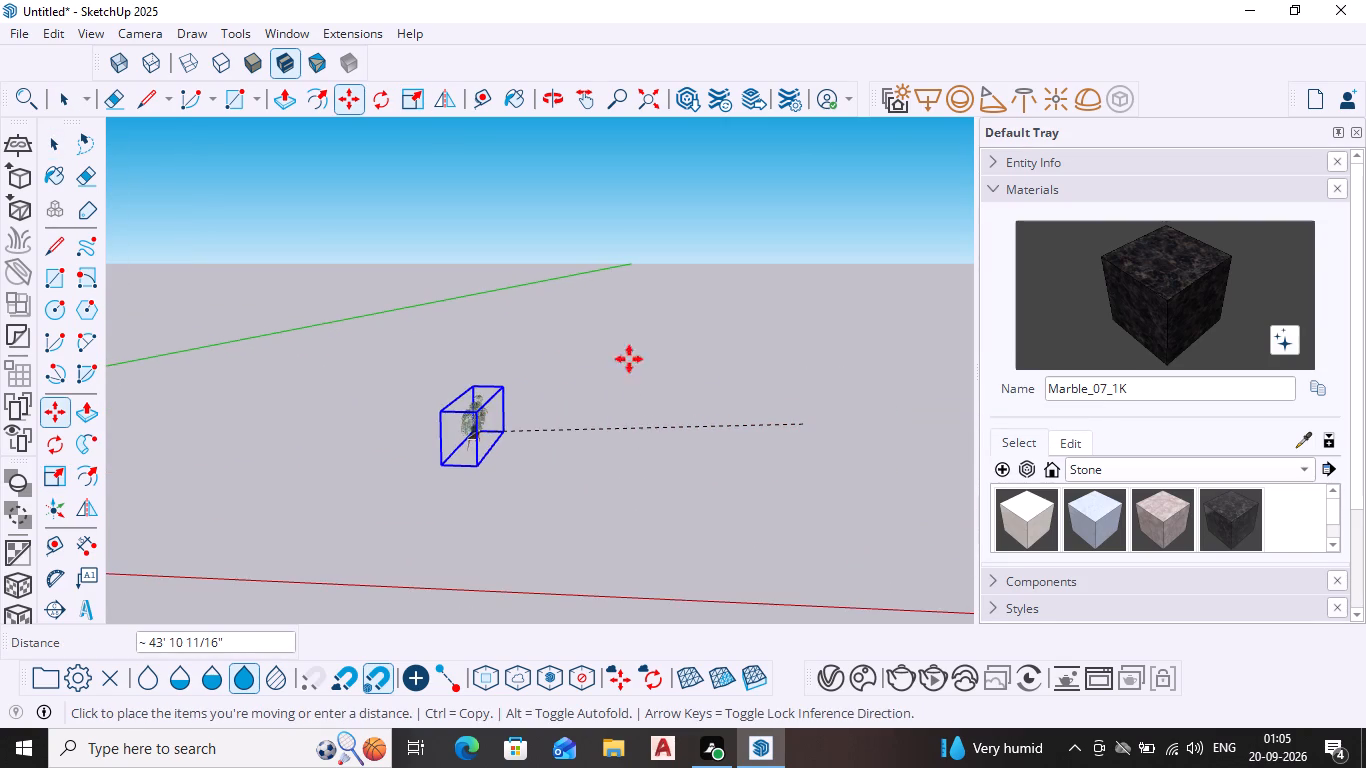
middle_click_drag(629, 359, 716, 369, "shift")
scroll(560, 373, "up", 1)
scroll(262, 362, "down", 3)
middle_click_drag(267, 370, 566, 375, "shift")
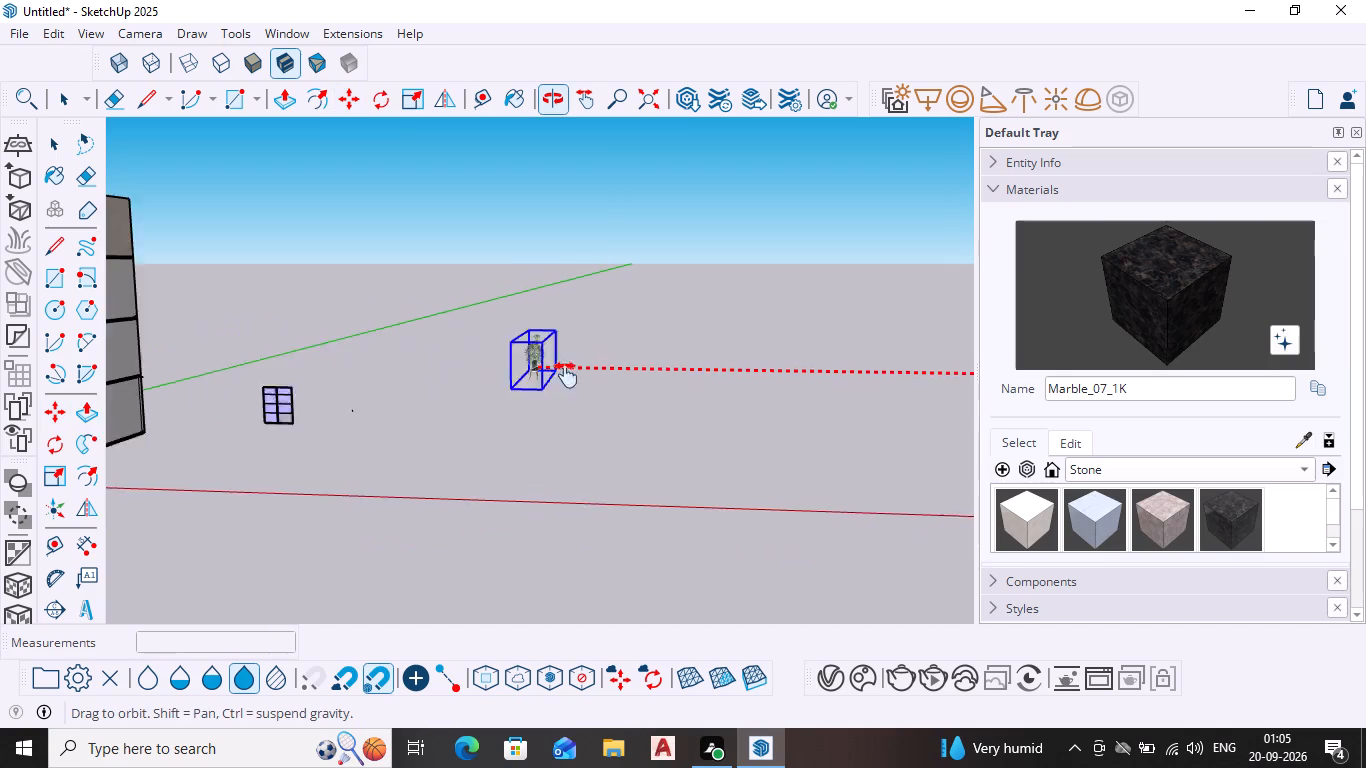
middle_click_drag(566, 375, 789, 321, "shift")
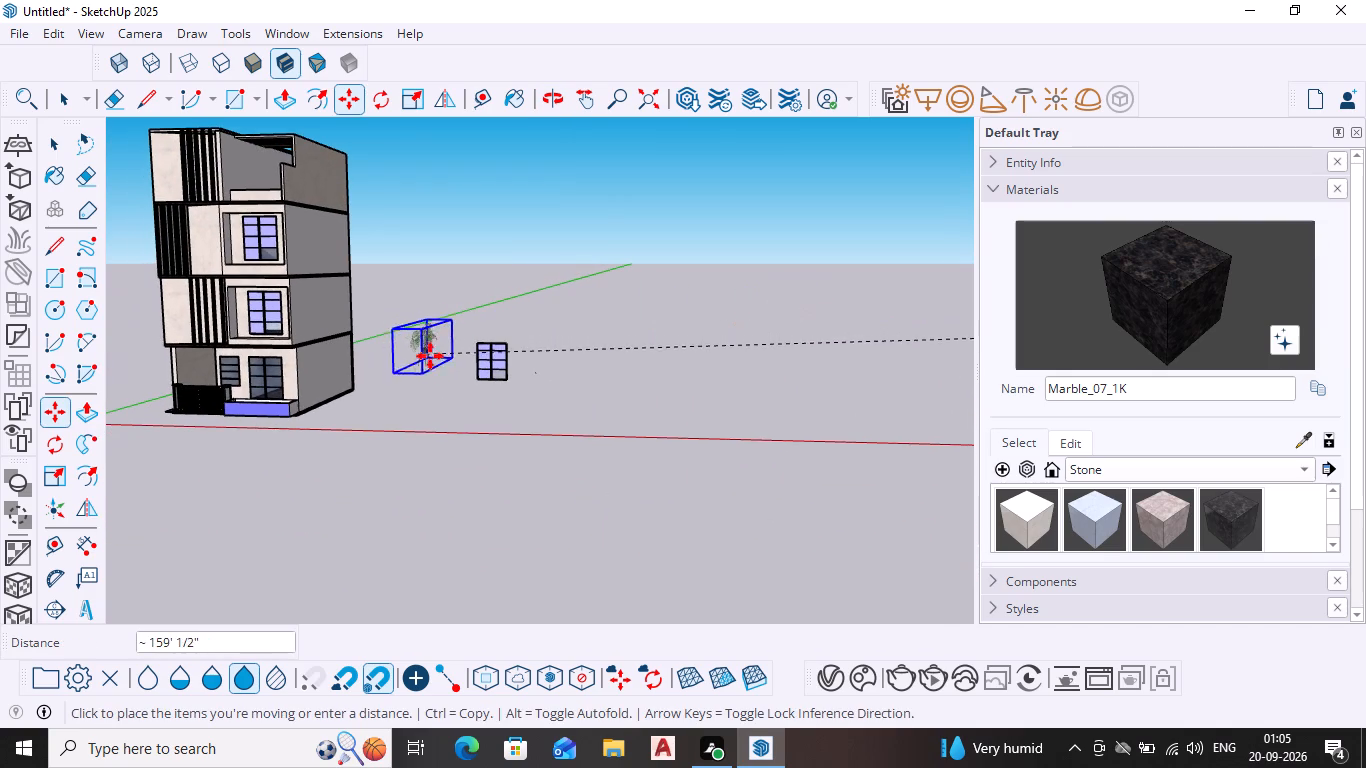
left_click(435, 388)
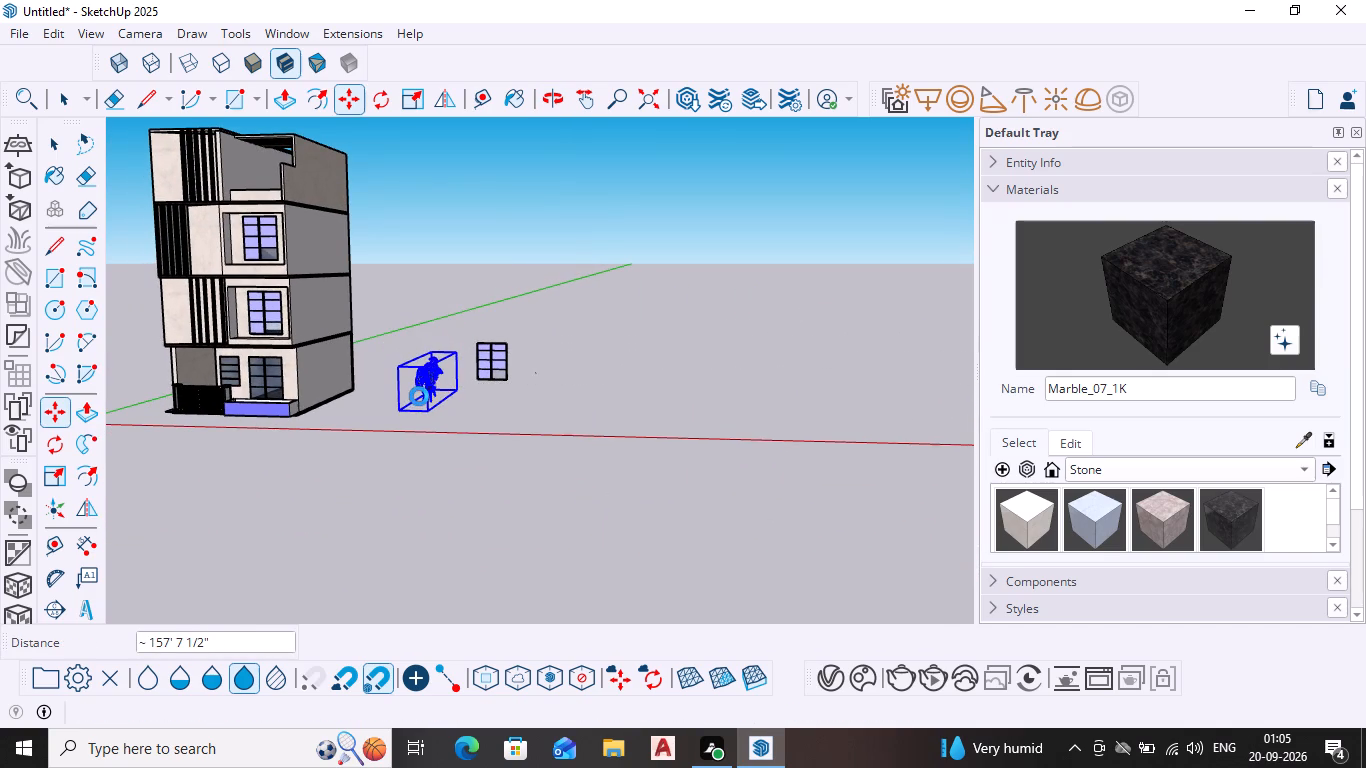
key("space")
Select the potted plant beside the loose window.
scroll(387, 395, "down", 4)
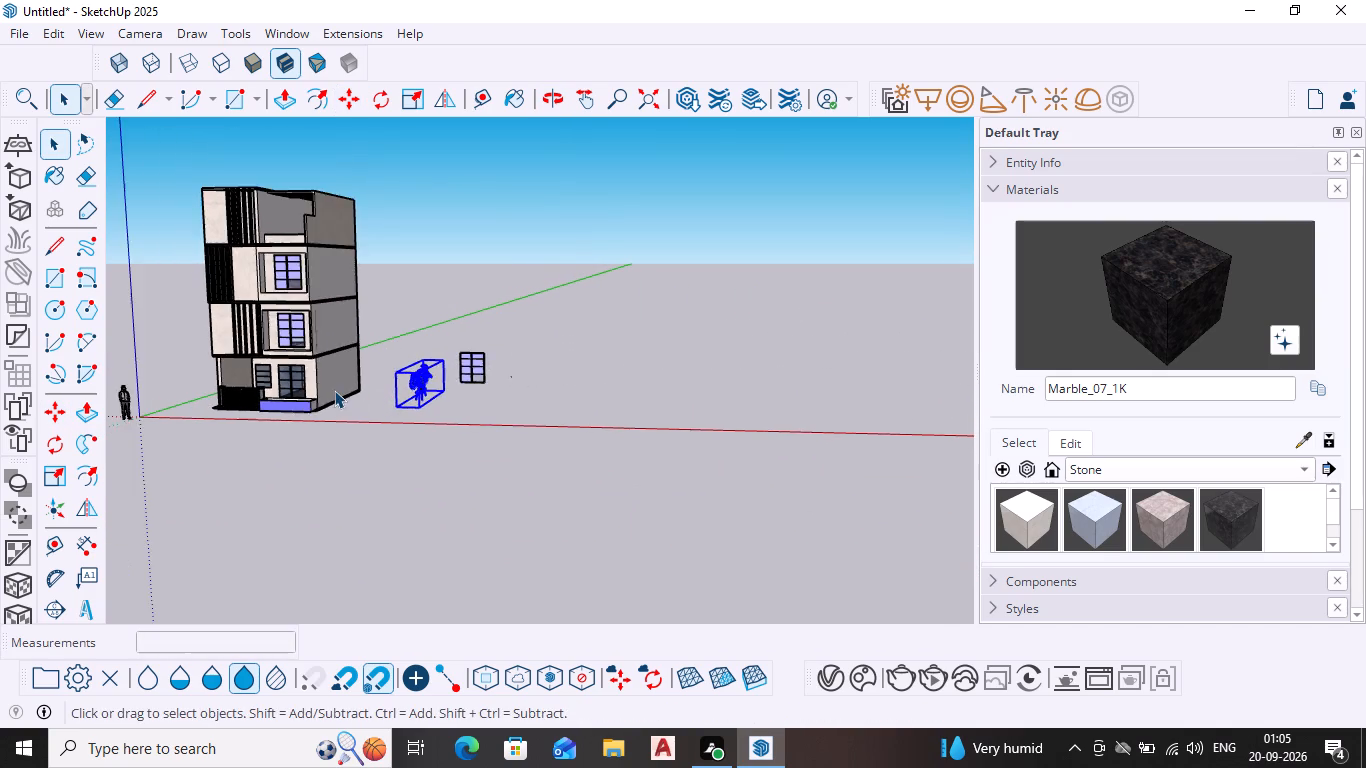
scroll(333, 387, "down", 2)
middle_click_drag(338, 378, 456, 405)
scroll(256, 383, "up", 6)
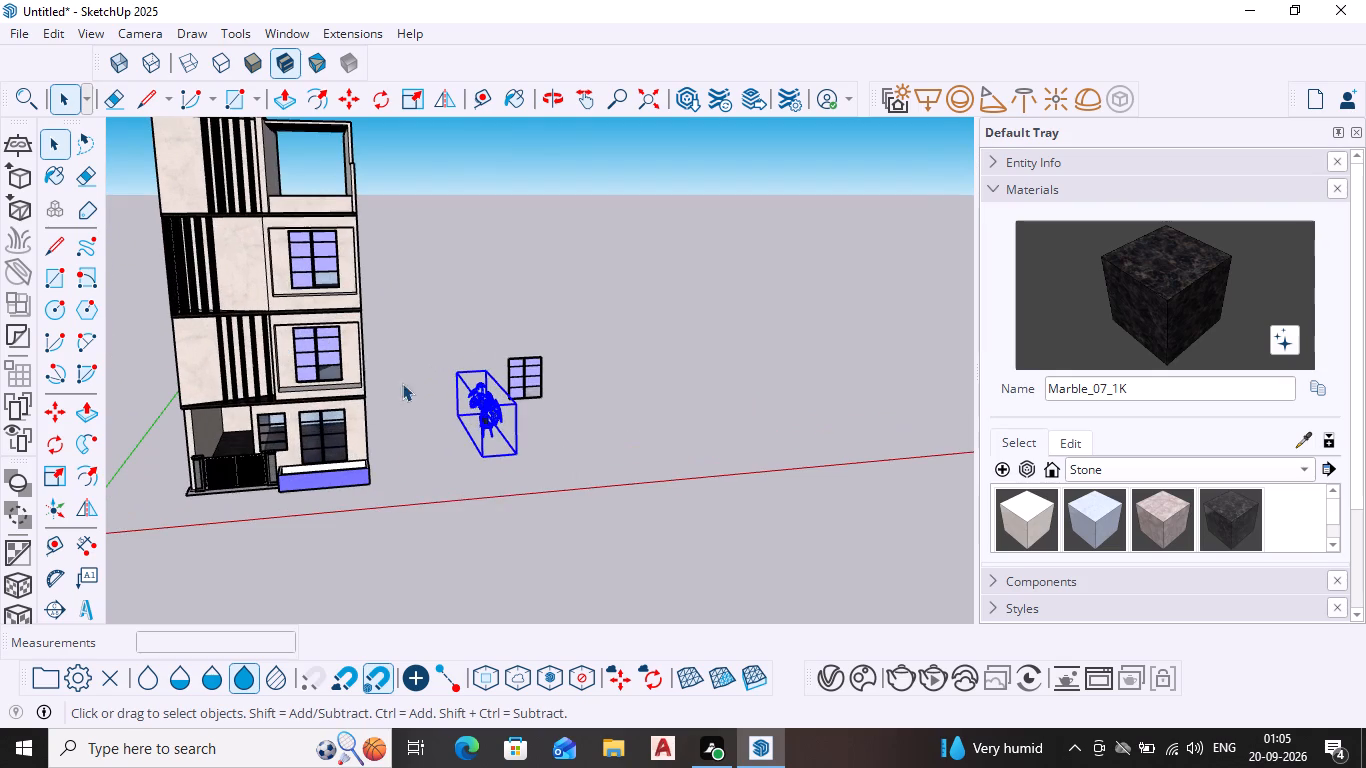
key("space")
left_click(616, 401)
scroll(510, 395, "up", 8)
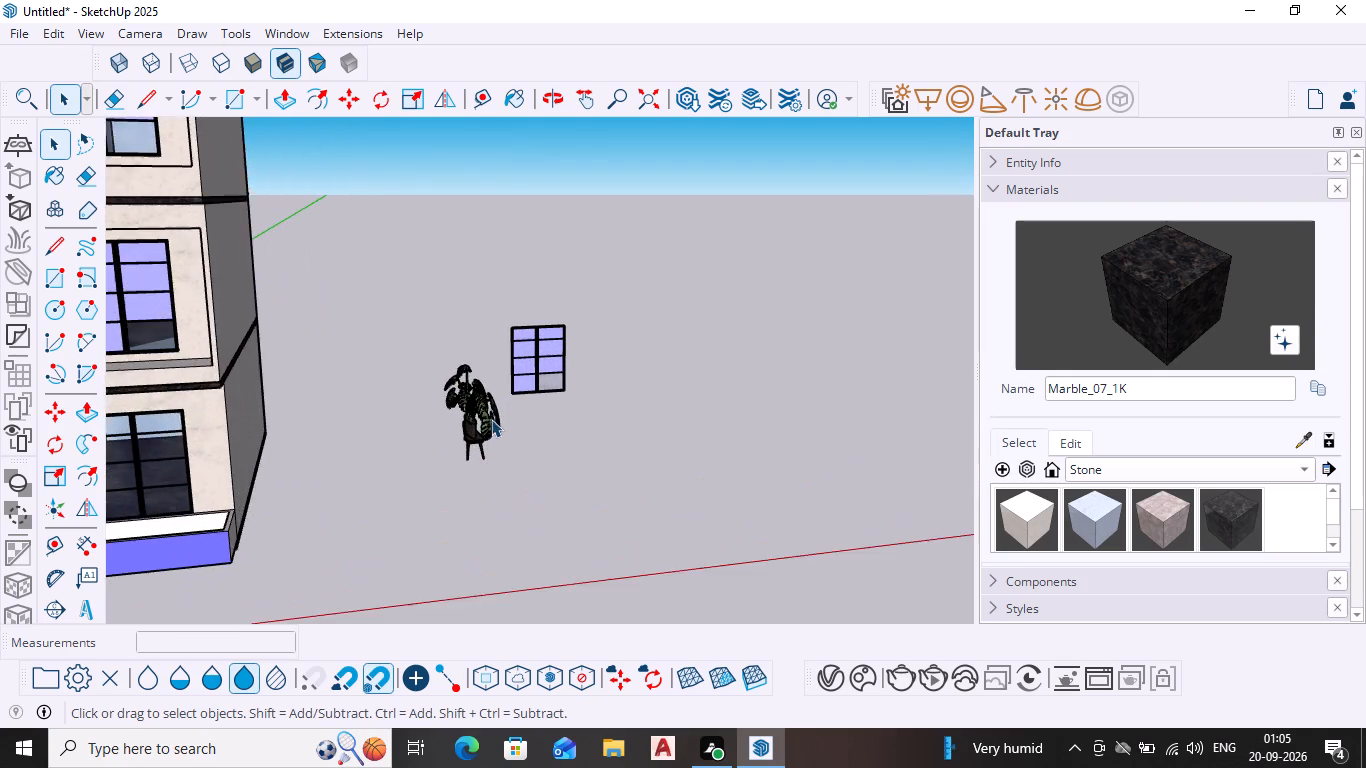
scroll(491, 419, "up", 12)
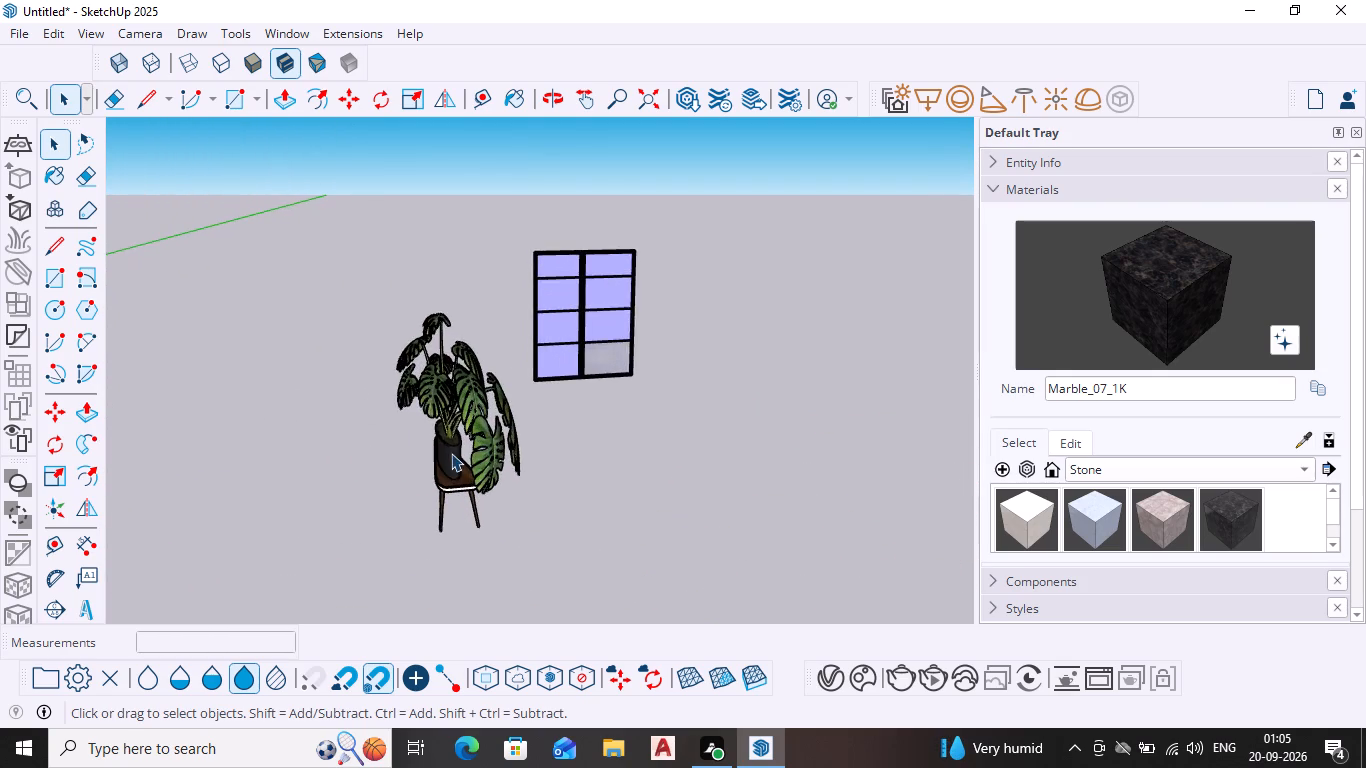
scroll(451, 453, "up", 3)
left_click(457, 457)
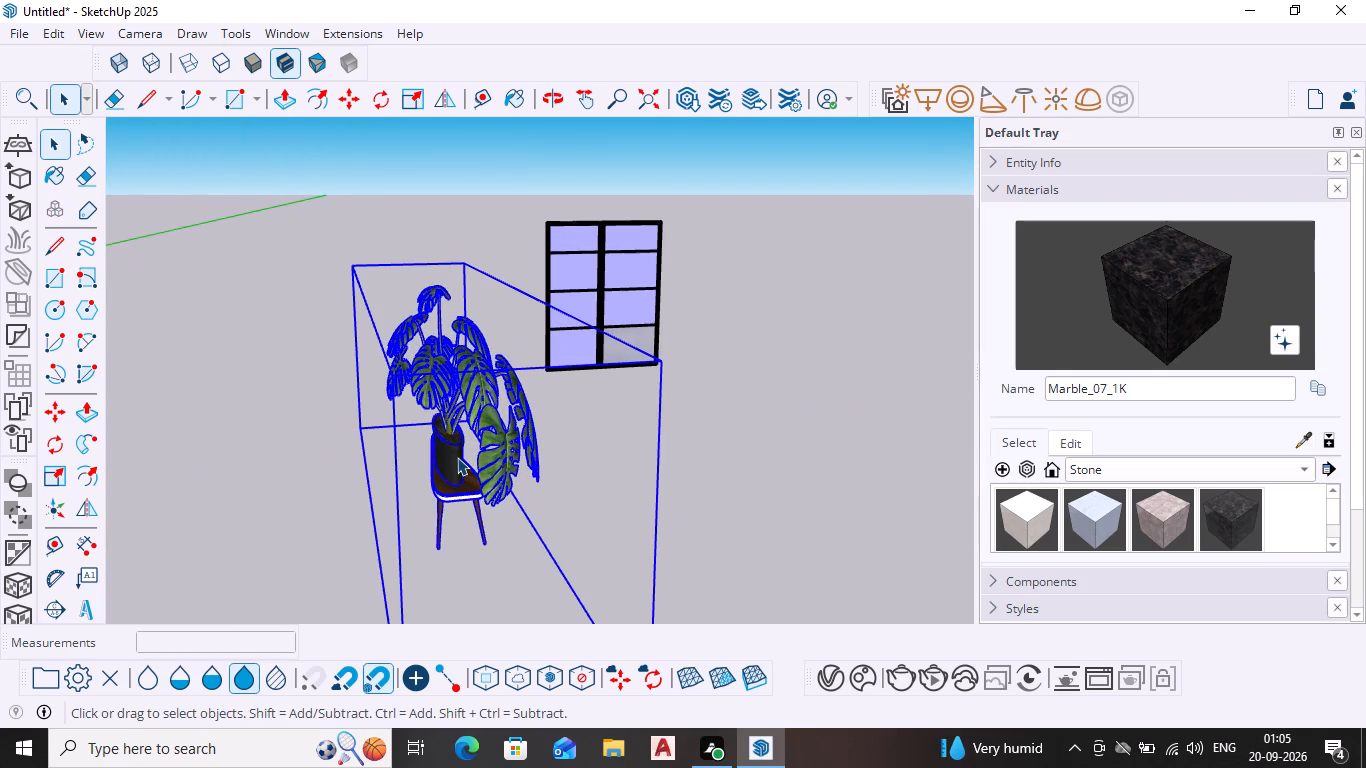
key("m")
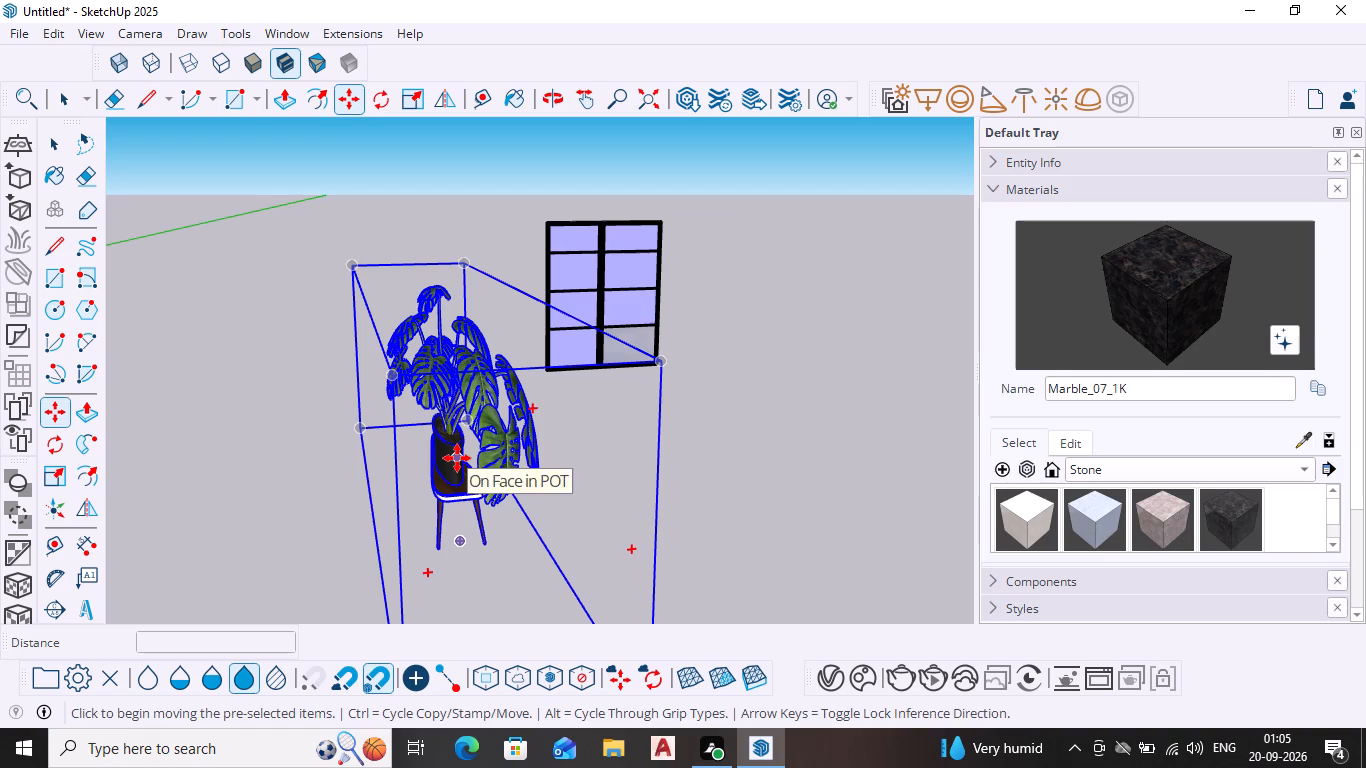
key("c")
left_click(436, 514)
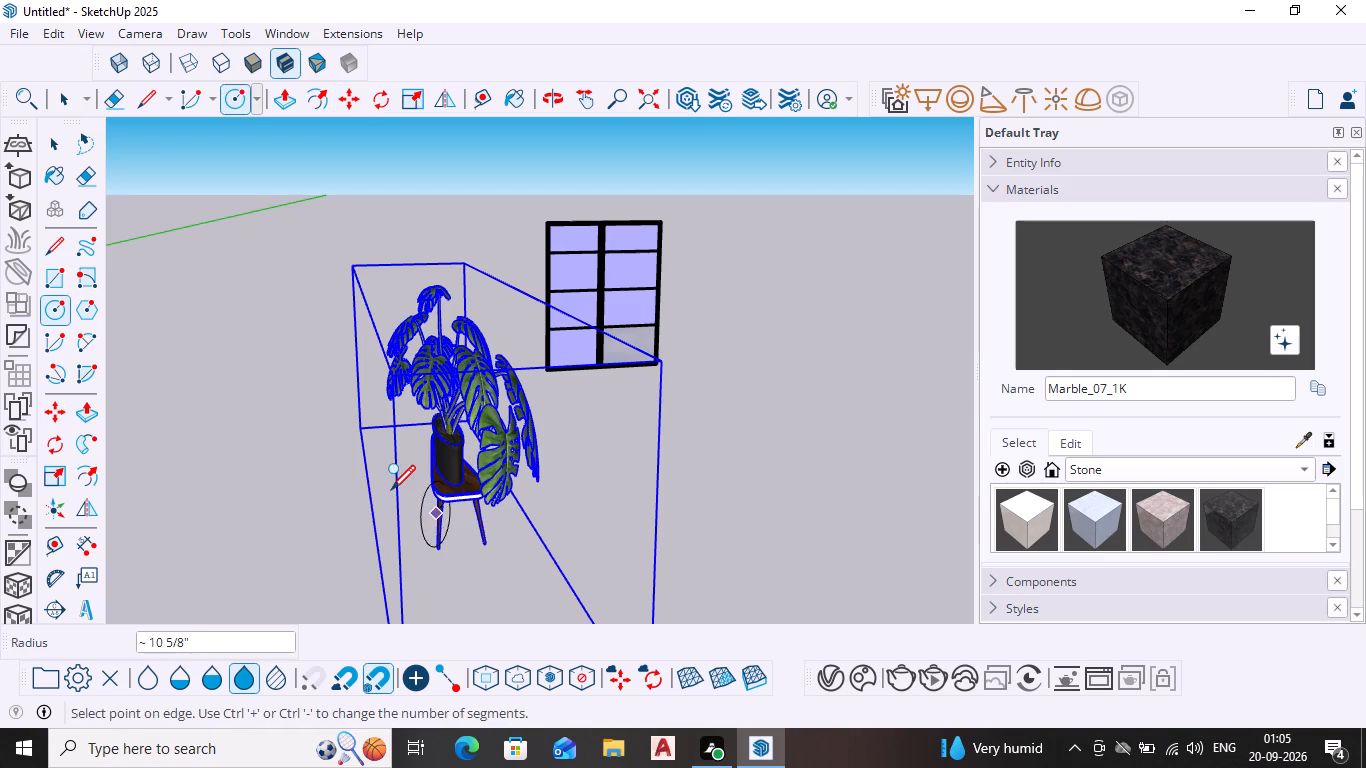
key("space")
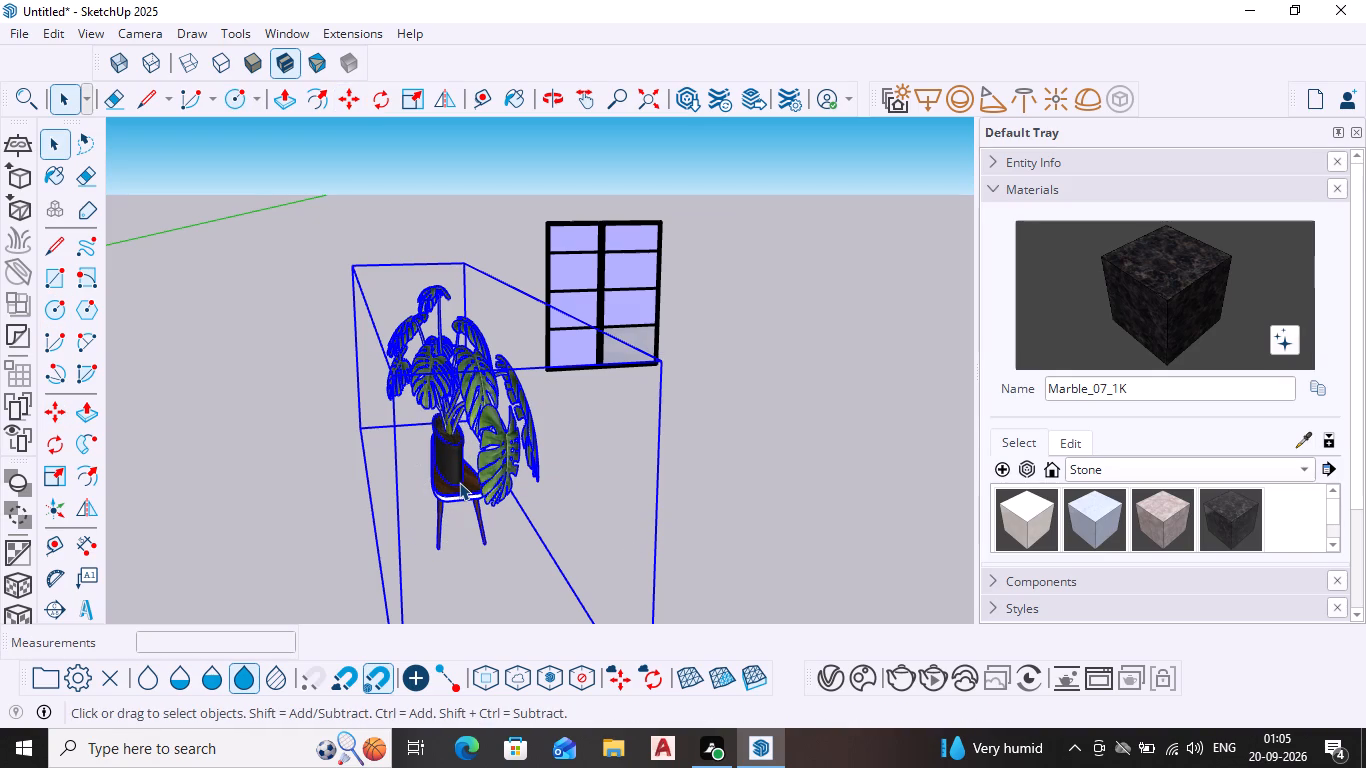
Copy the selected potted plant to the sill corner of the window recess on the first upper storey.
key("m")
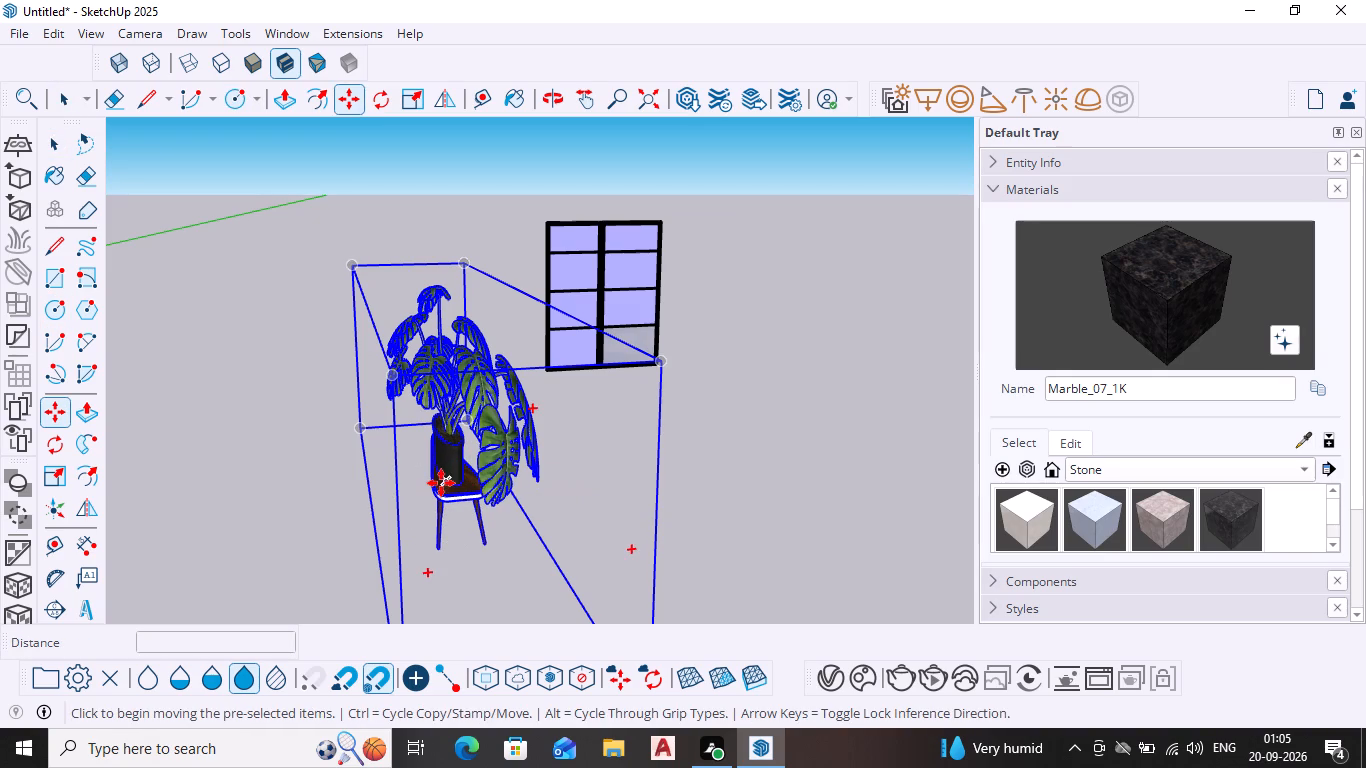
left_click(441, 483)
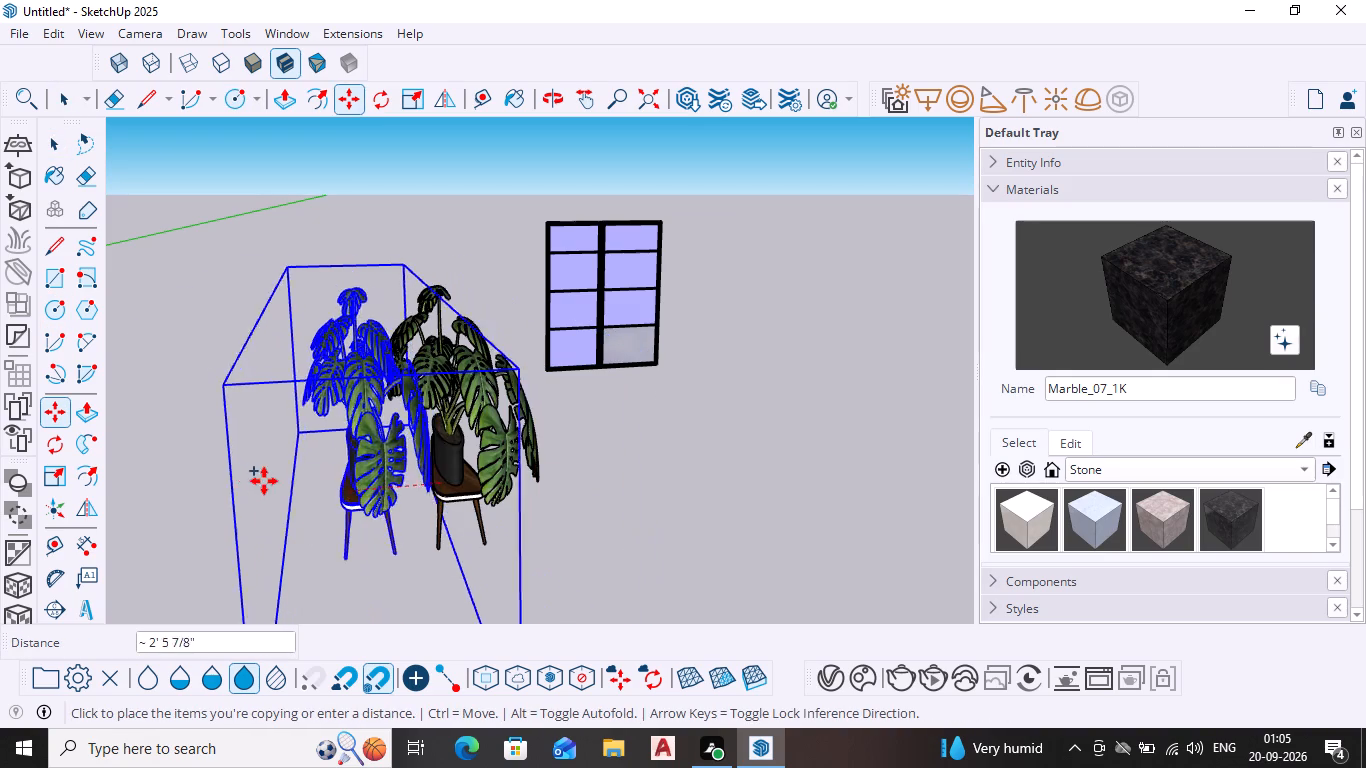
scroll(263, 465, "down", 8)
middle_click_drag(301, 424, 626, 387, "shift")
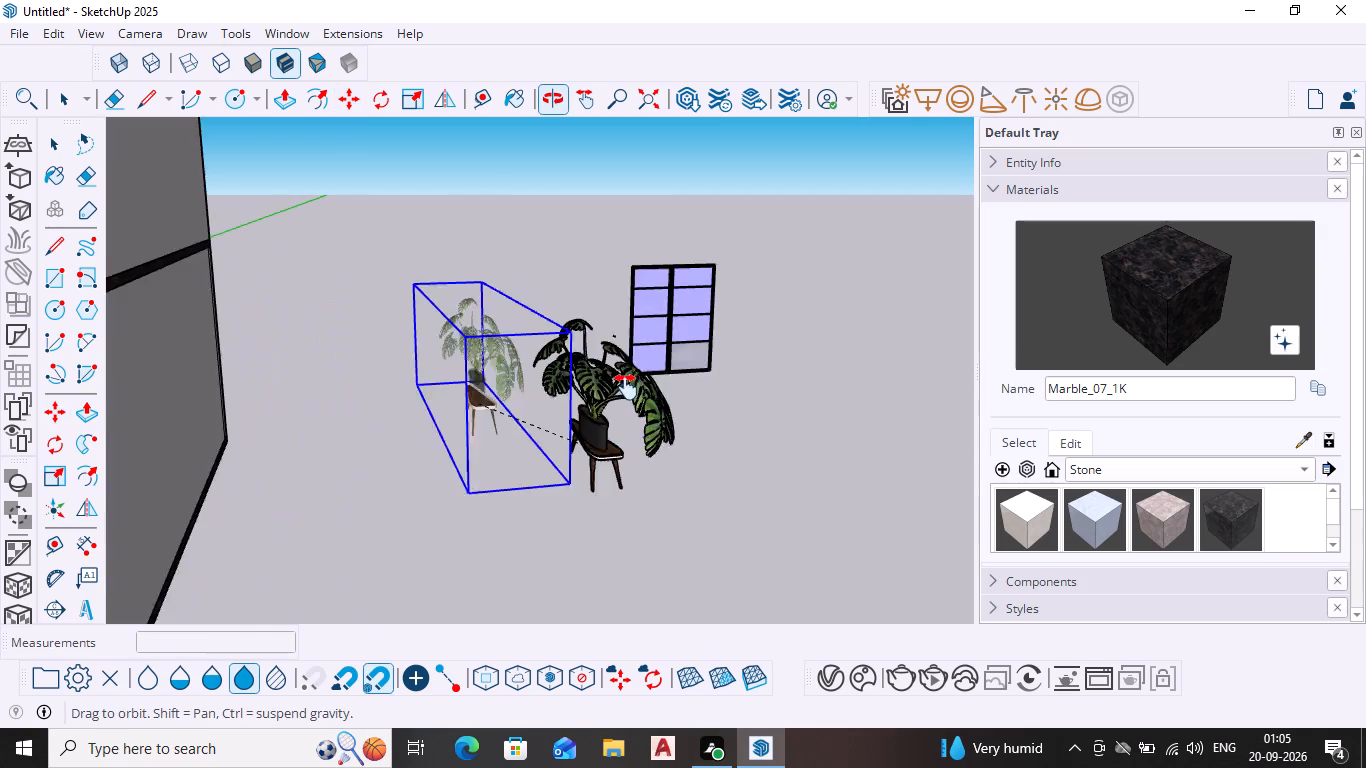
middle_click_drag(626, 387, 995, 305, "shift")
scroll(487, 231, "down", 4)
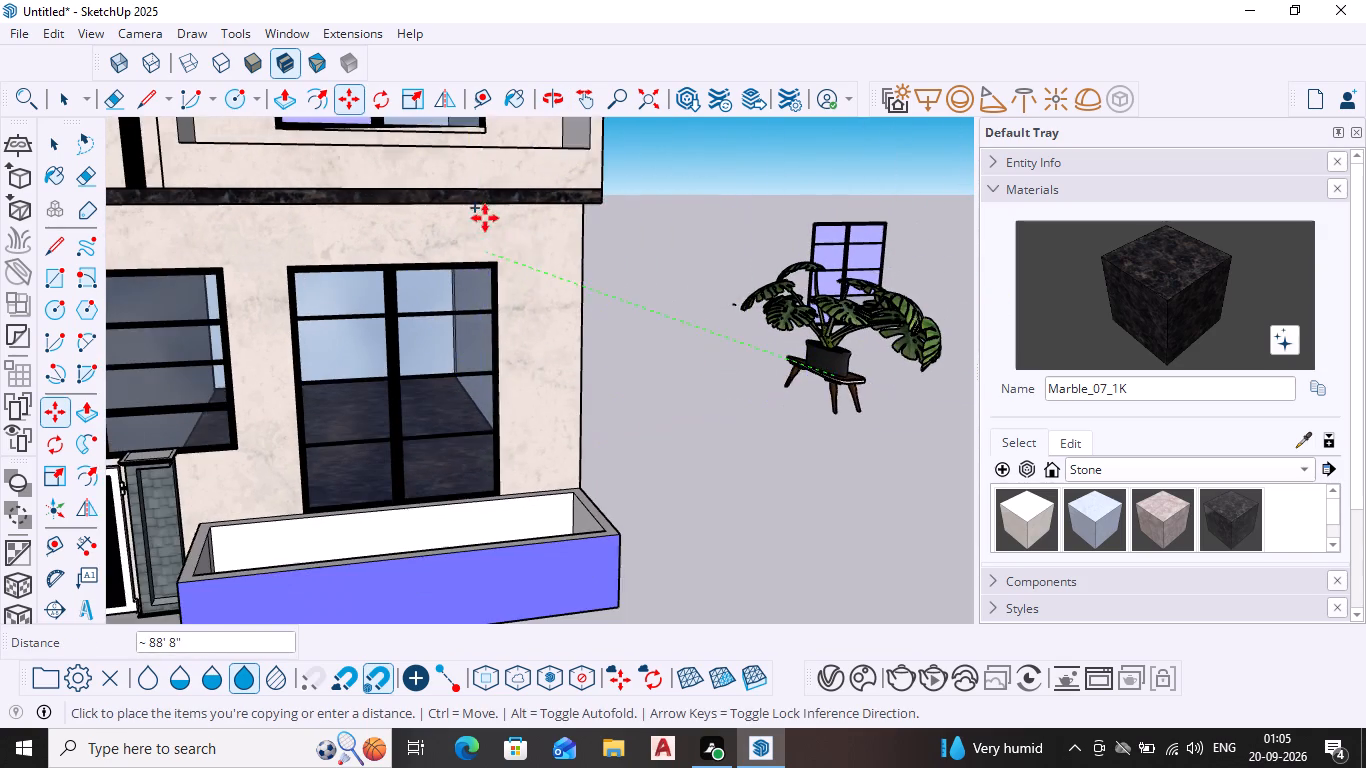
scroll(485, 214, "down", 13)
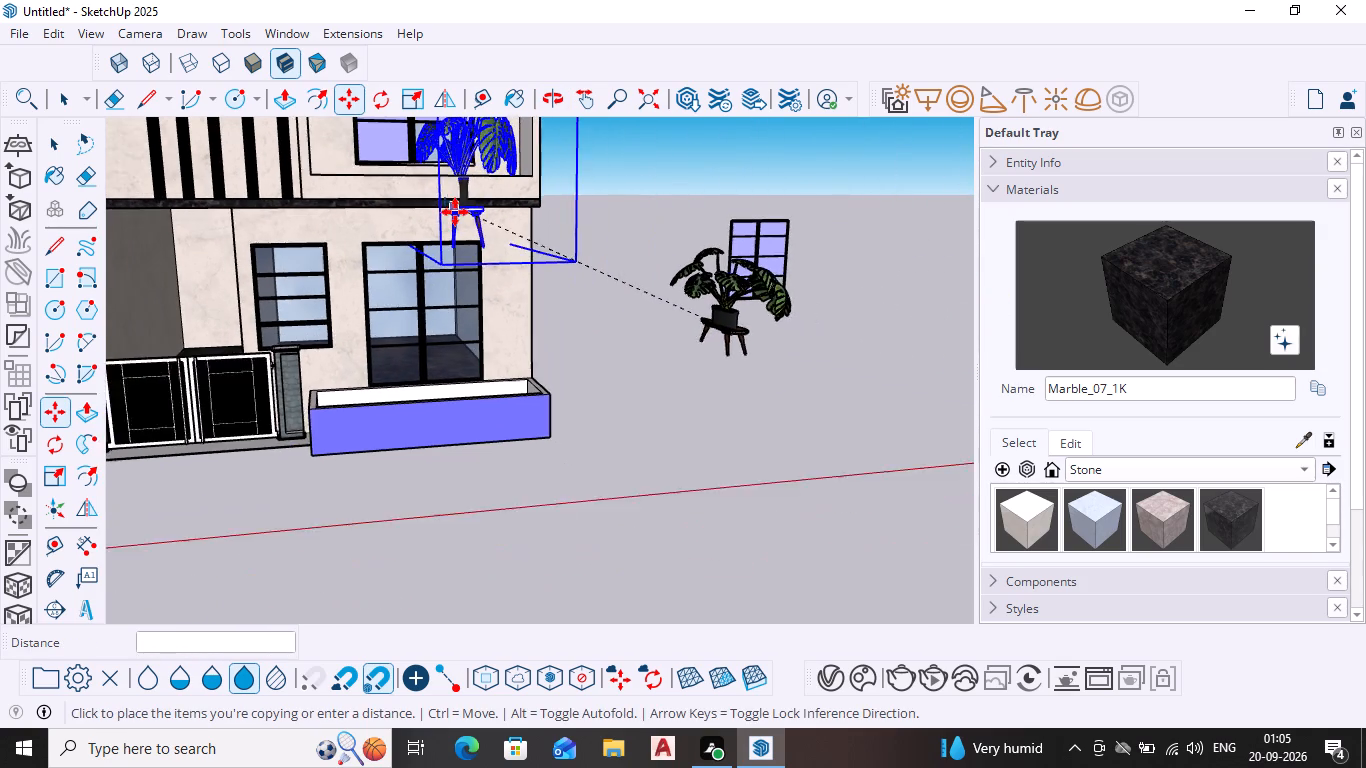
middle_click_drag(455, 209, 505, 422, "shift")
scroll(456, 224, "down", 1, "shift")
scroll(555, 345, "up", 4)
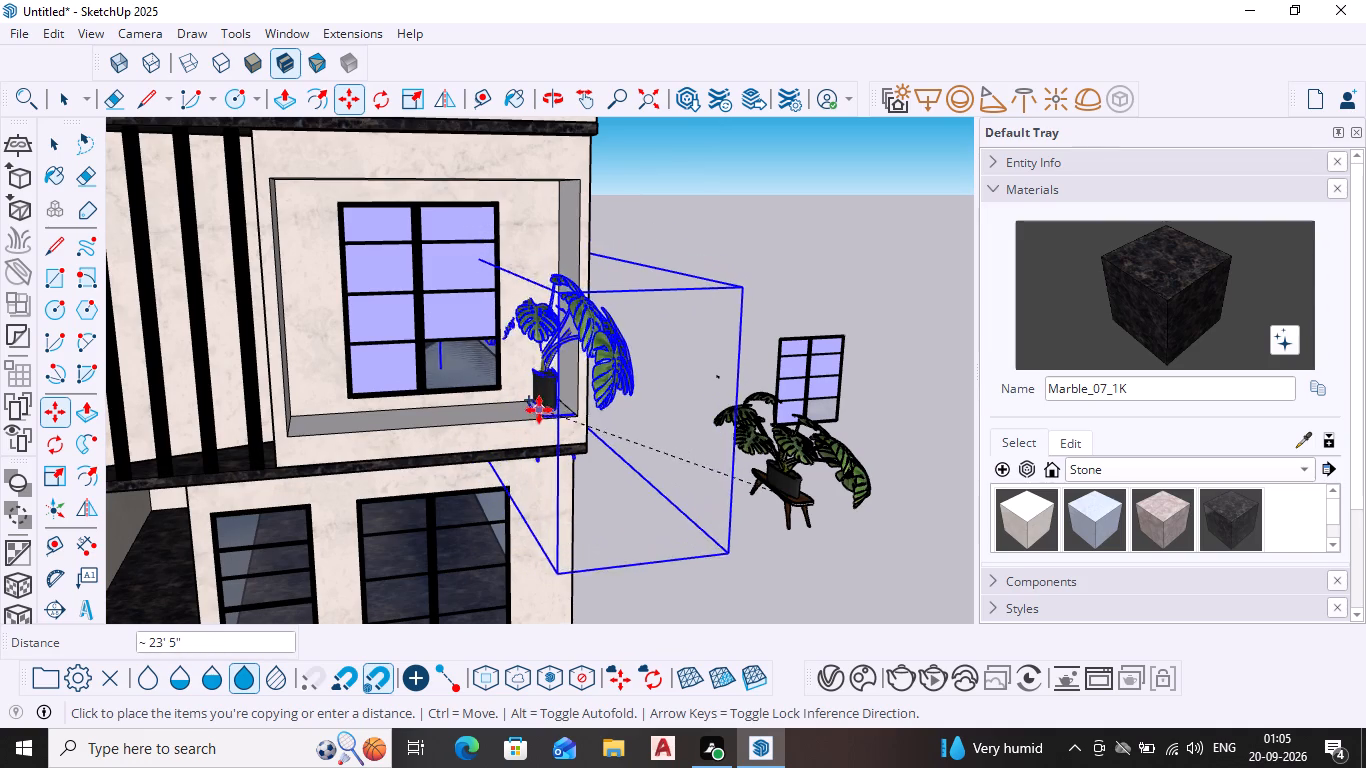
left_click(547, 420)
key("space")
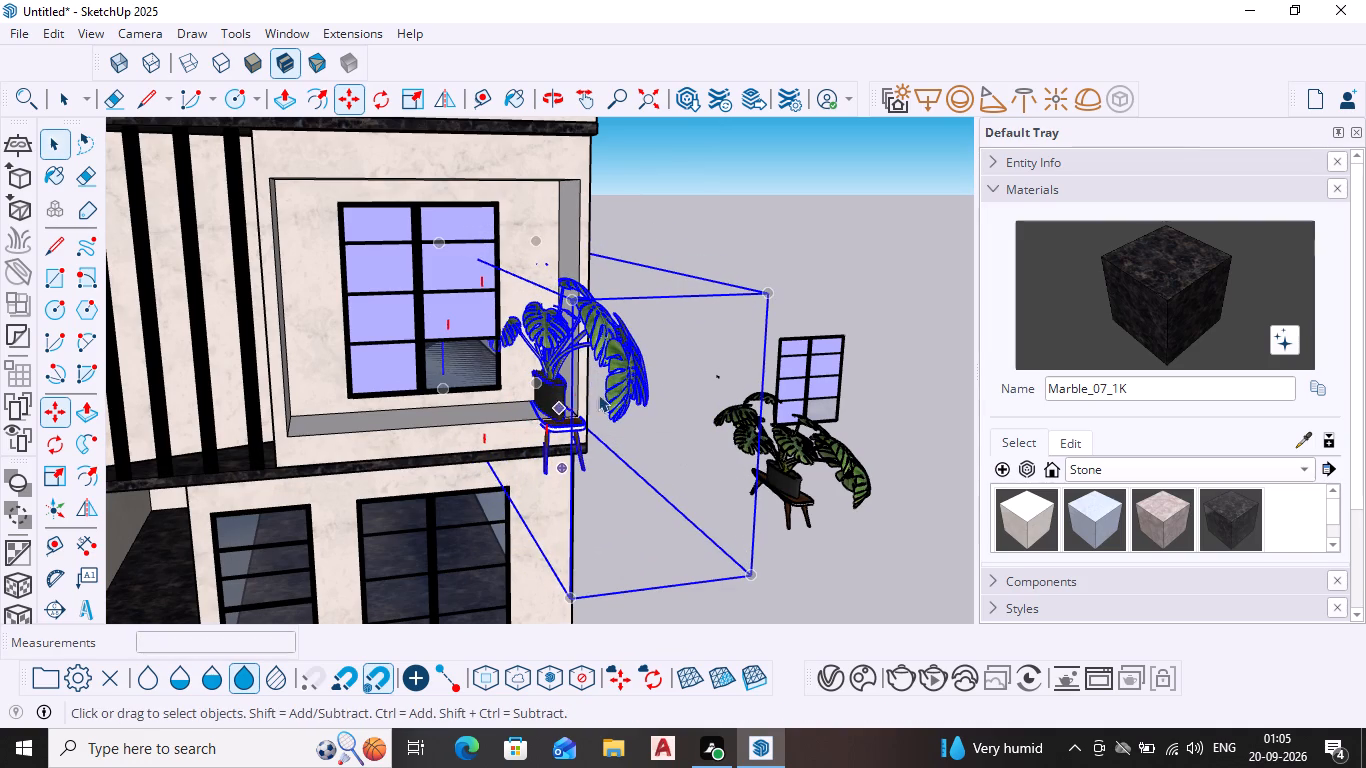
Scale the plant copy at the window recess uniformly to about 0.57.
left_click(58, 473)
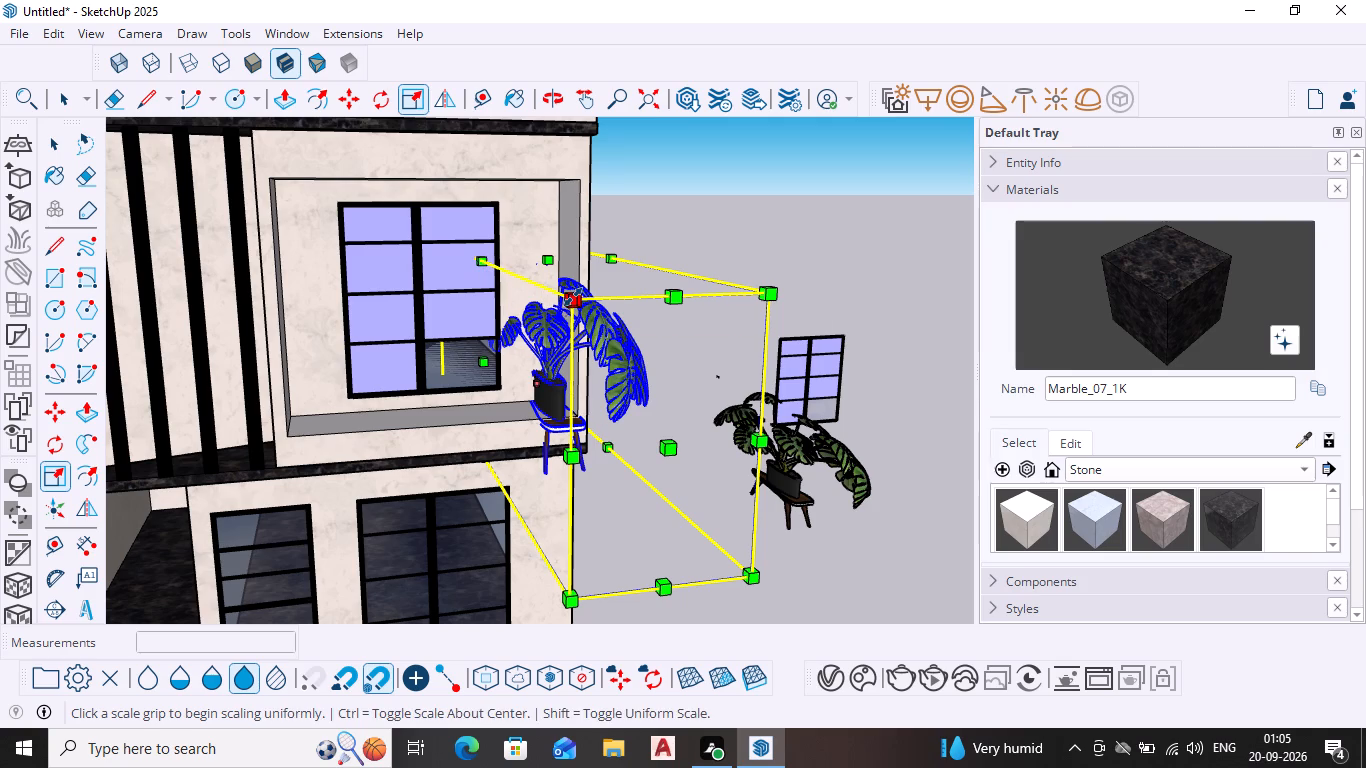
left_click(575, 301)
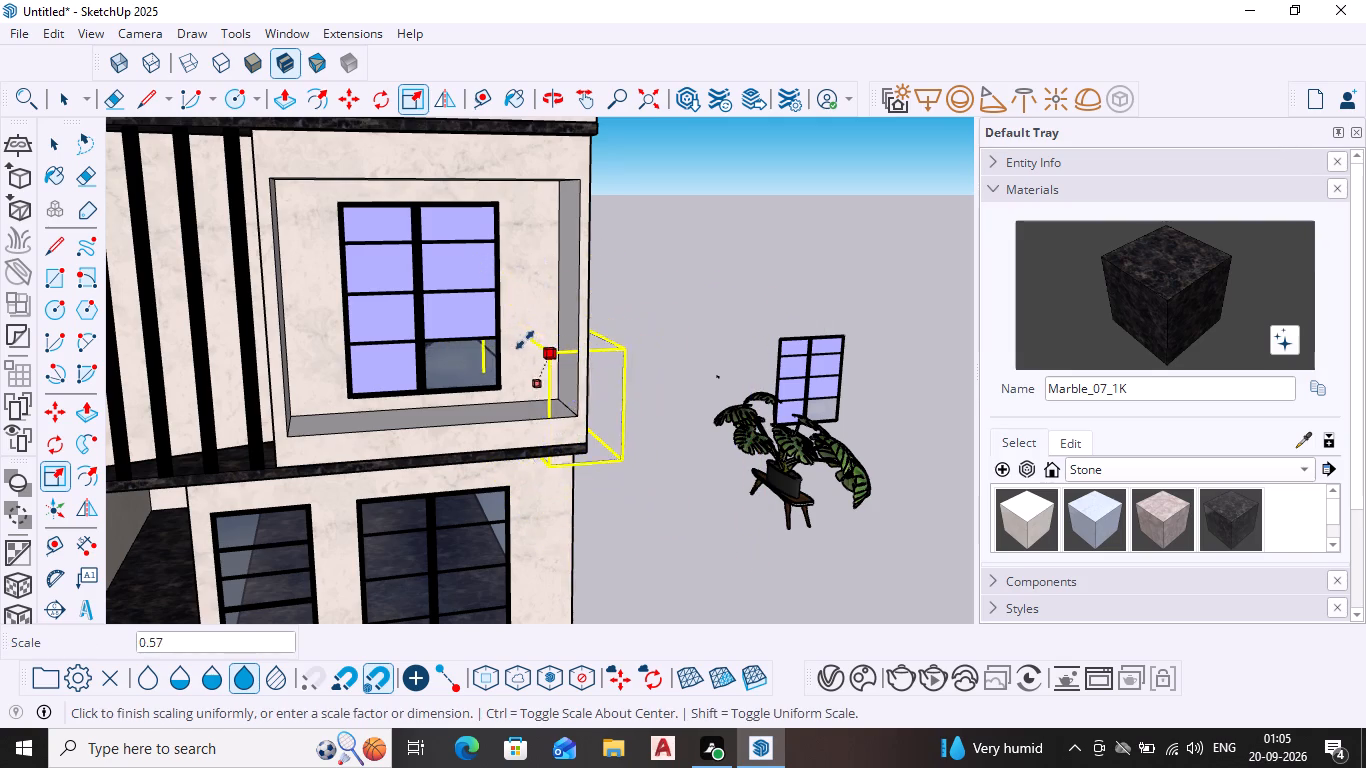
left_click(526, 340)
key("space")
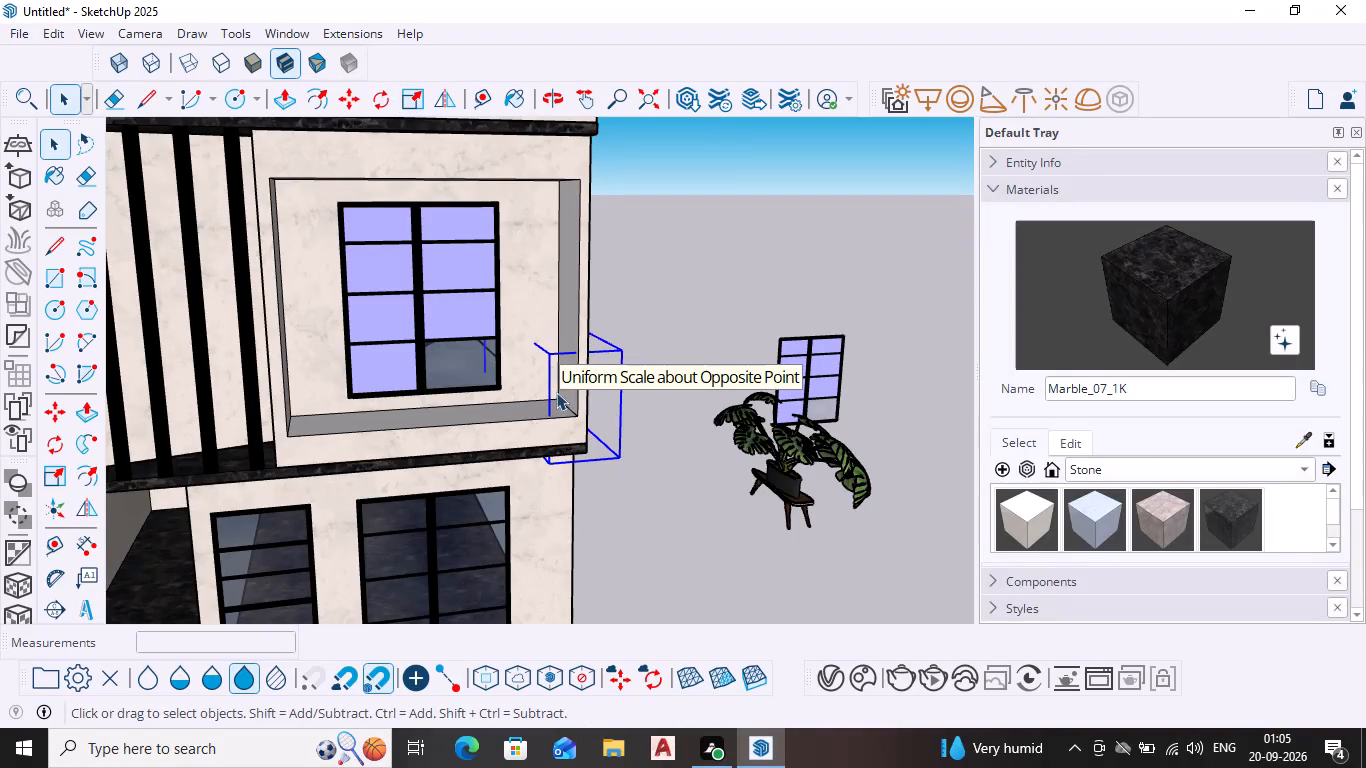
Move the scaled plant copy about 10' 1 7/16" to the corner of the upper-storey window recess.
key("m")
left_click(541, 379)
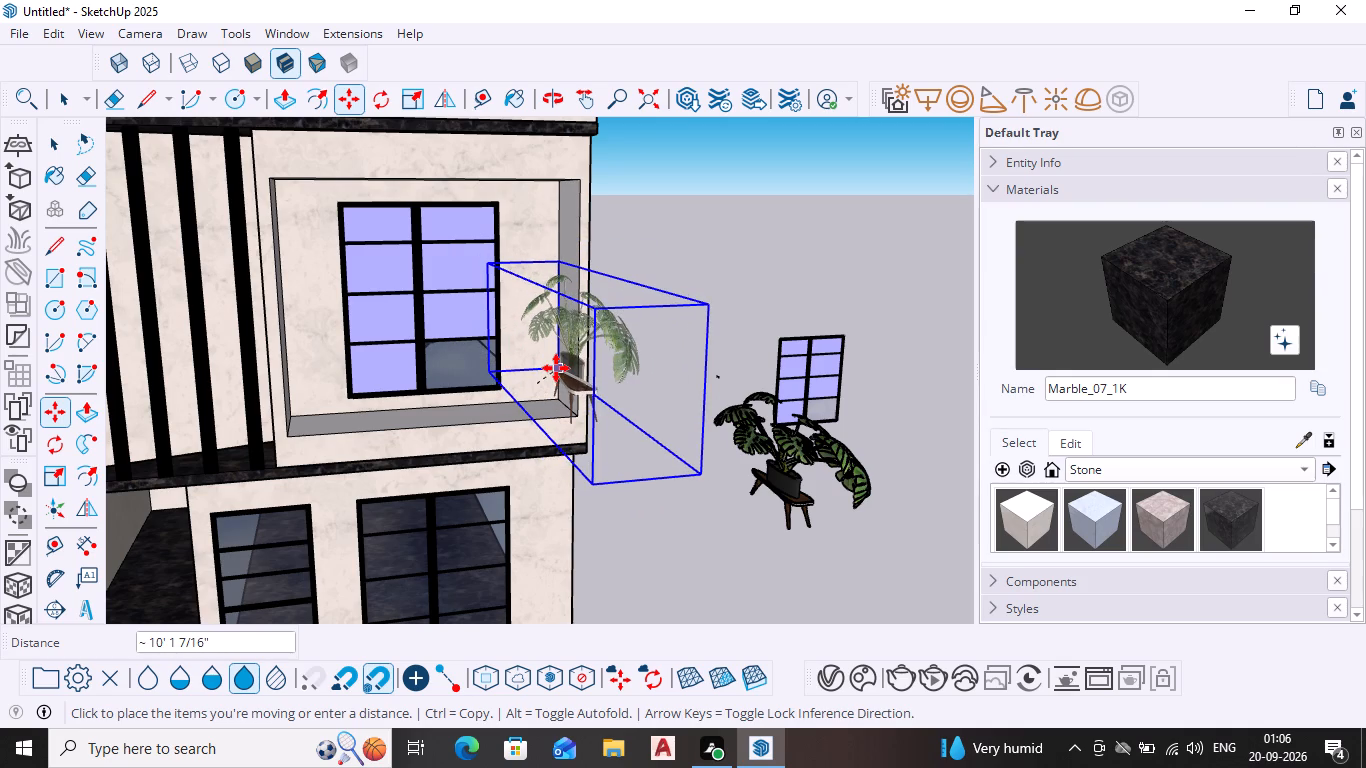
left_click(556, 368)
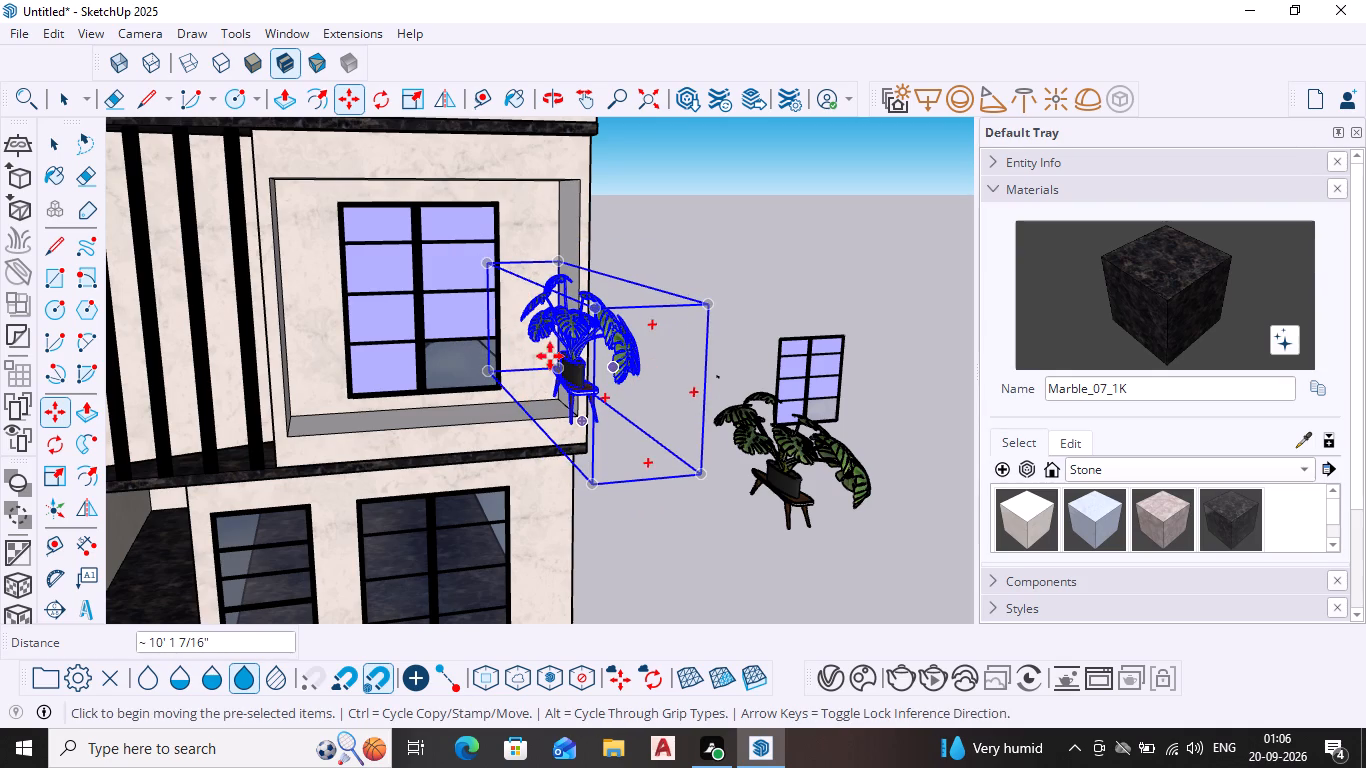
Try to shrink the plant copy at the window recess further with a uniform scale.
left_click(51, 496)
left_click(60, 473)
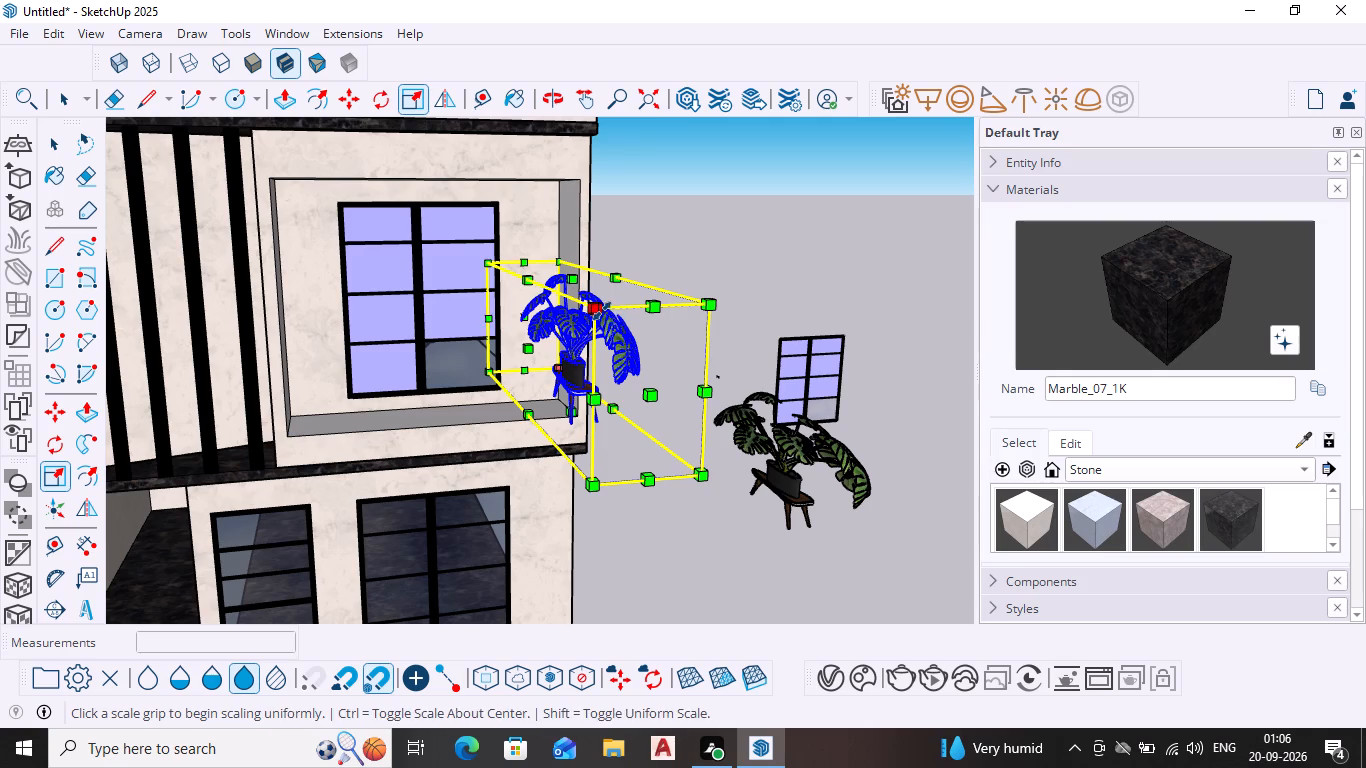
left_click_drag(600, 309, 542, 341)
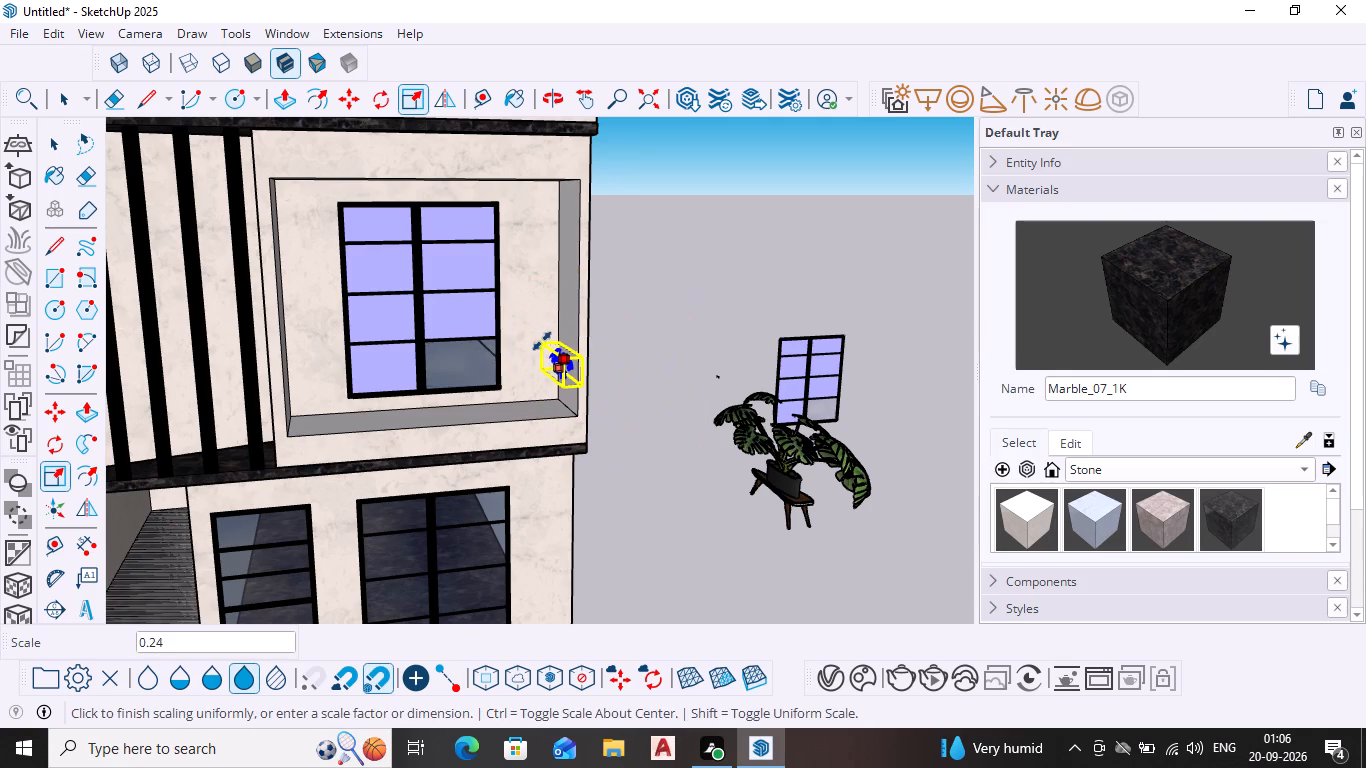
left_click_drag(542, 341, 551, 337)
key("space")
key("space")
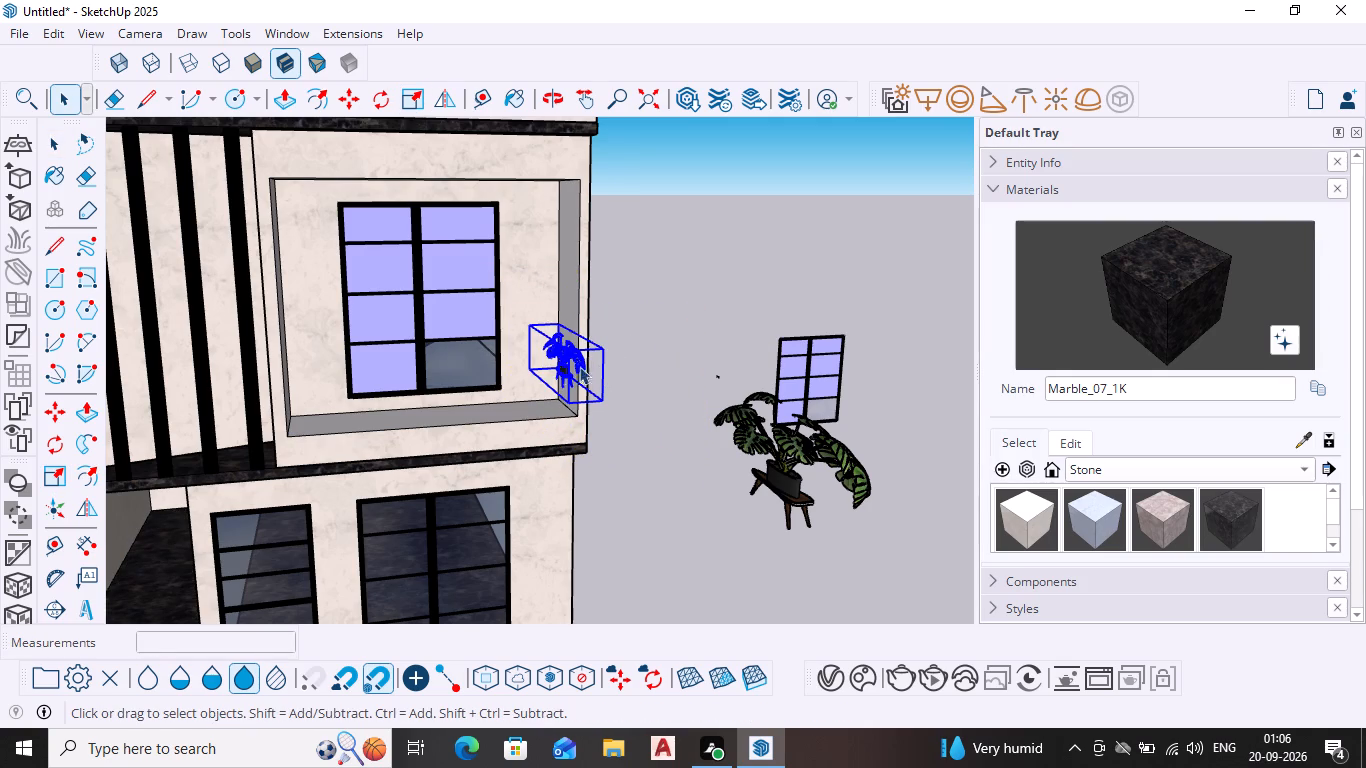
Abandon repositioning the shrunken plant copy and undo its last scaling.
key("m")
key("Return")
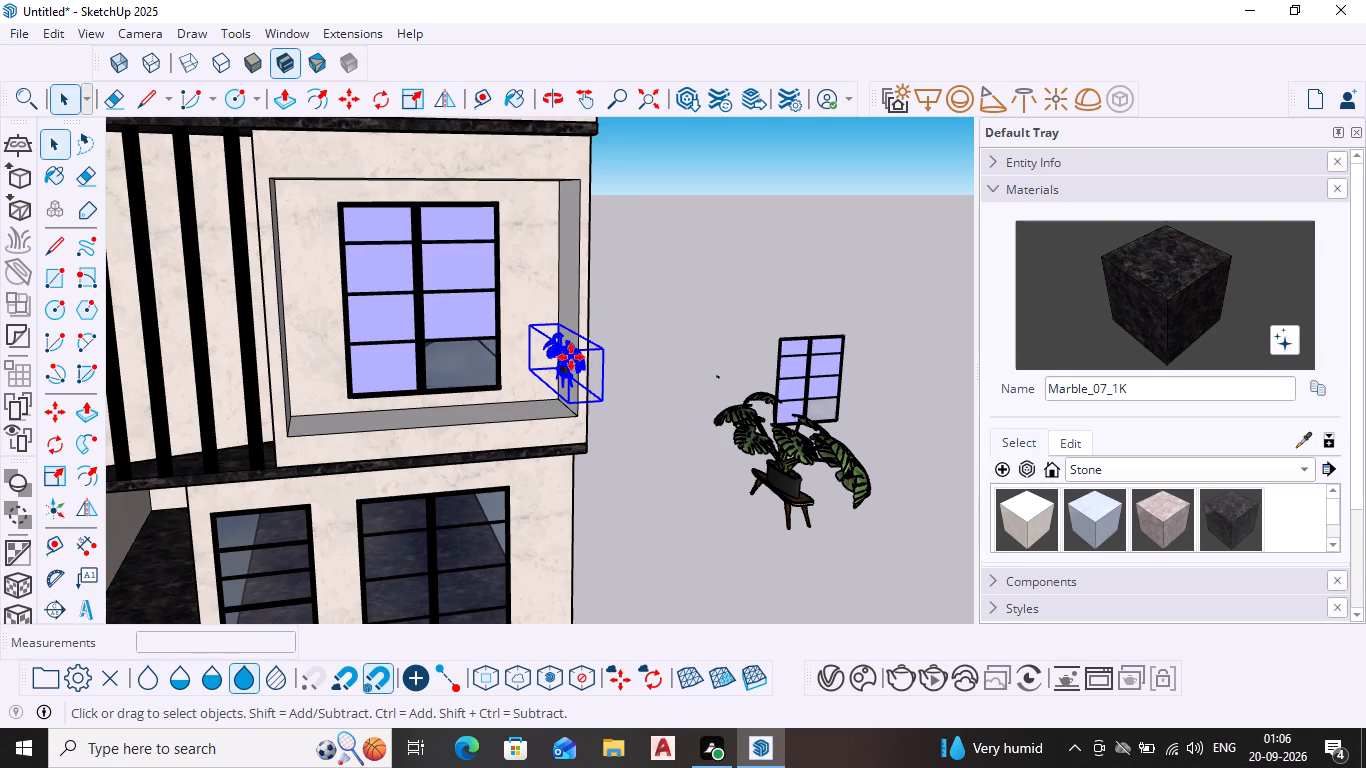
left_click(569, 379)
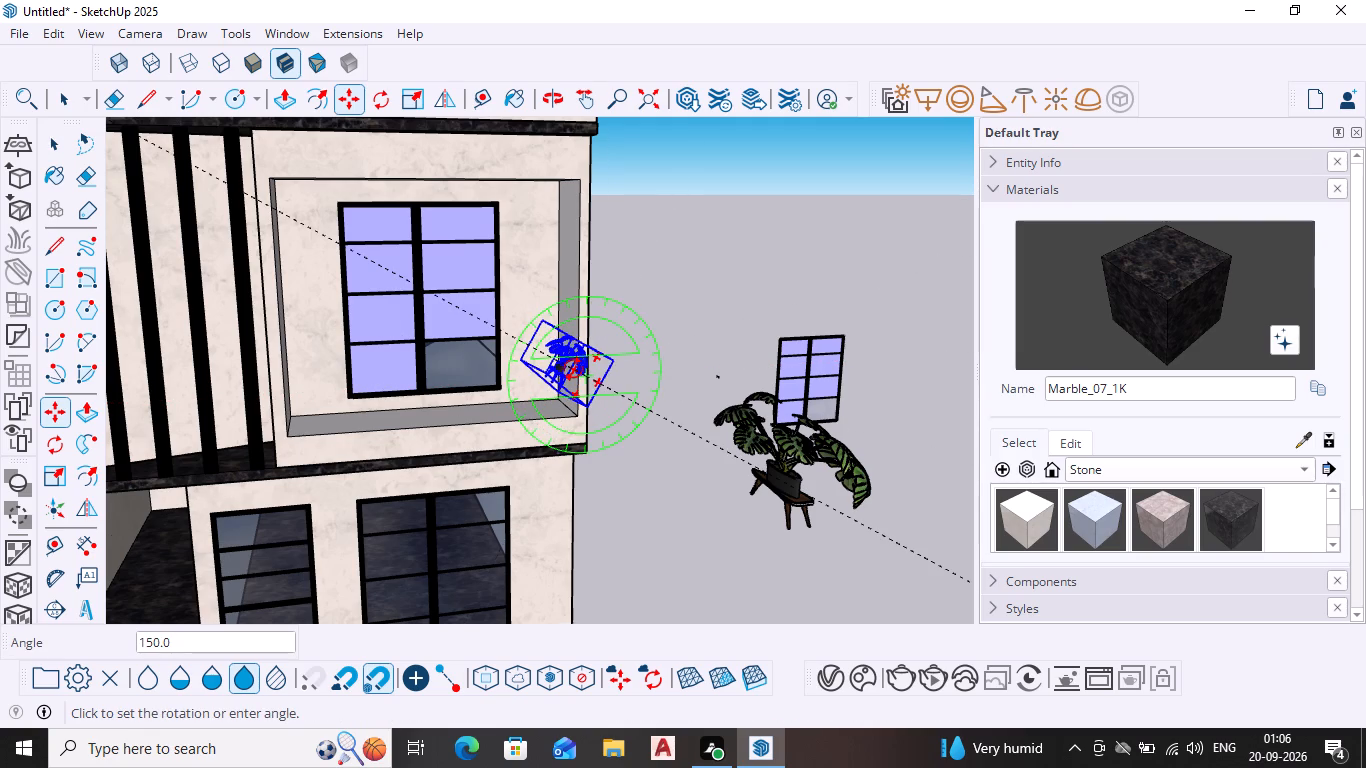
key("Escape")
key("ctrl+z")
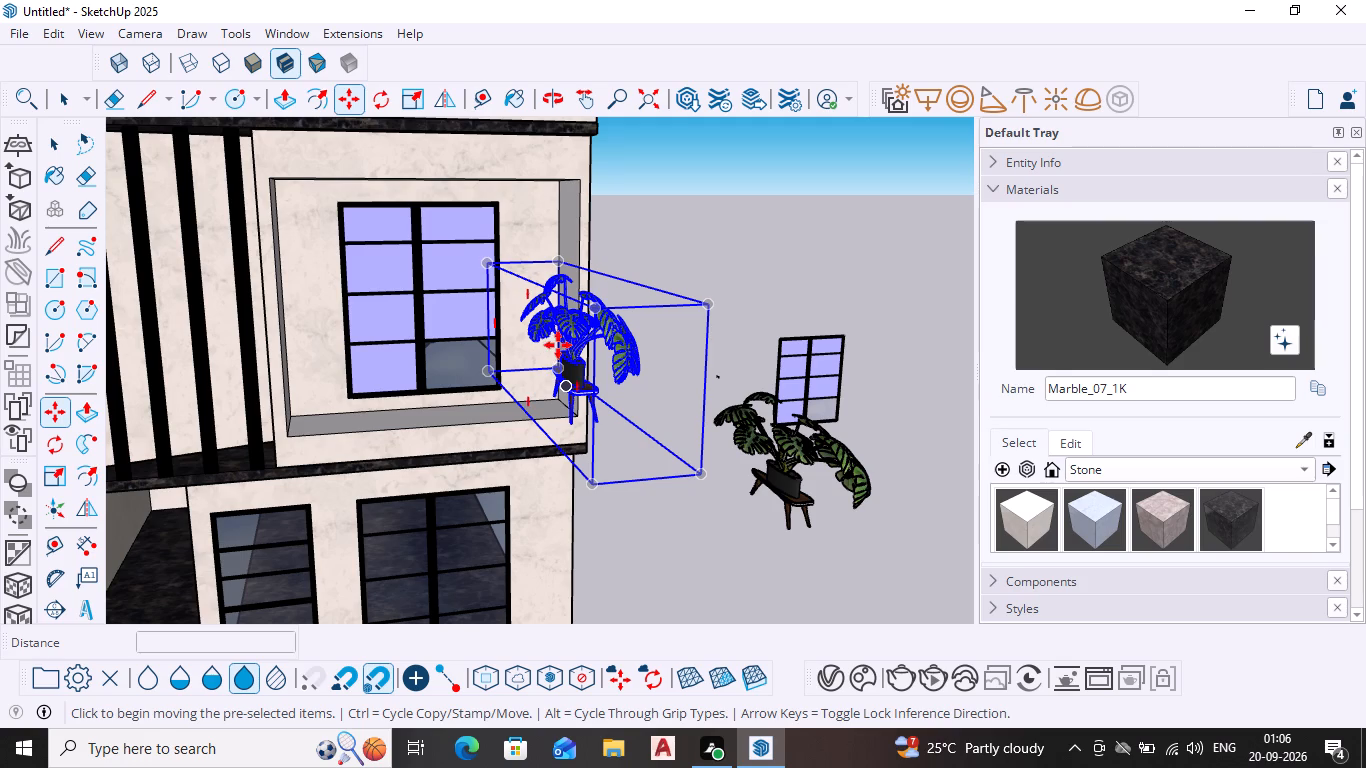
Place another copy of the potted plant about 1' away, overlapping the first at the window recess.
left_click(578, 373)
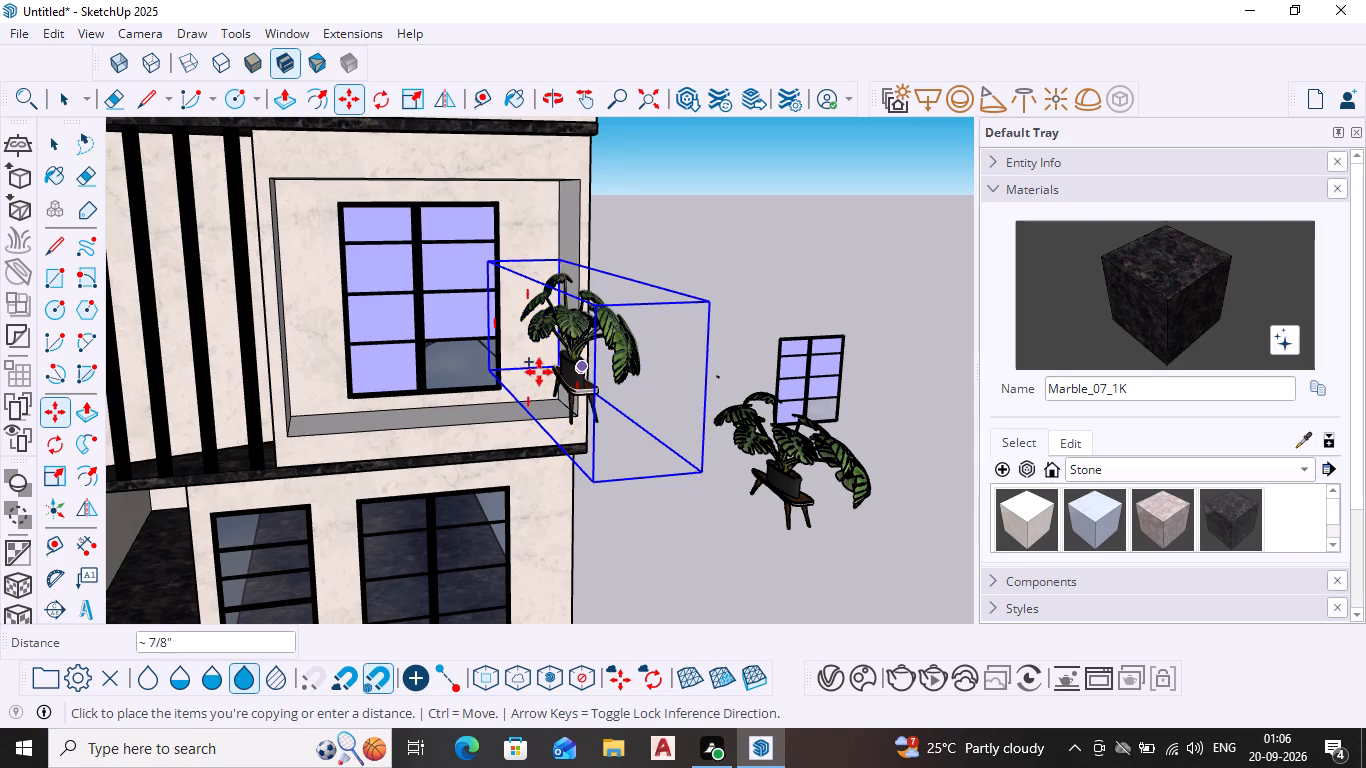
left_click(546, 368)
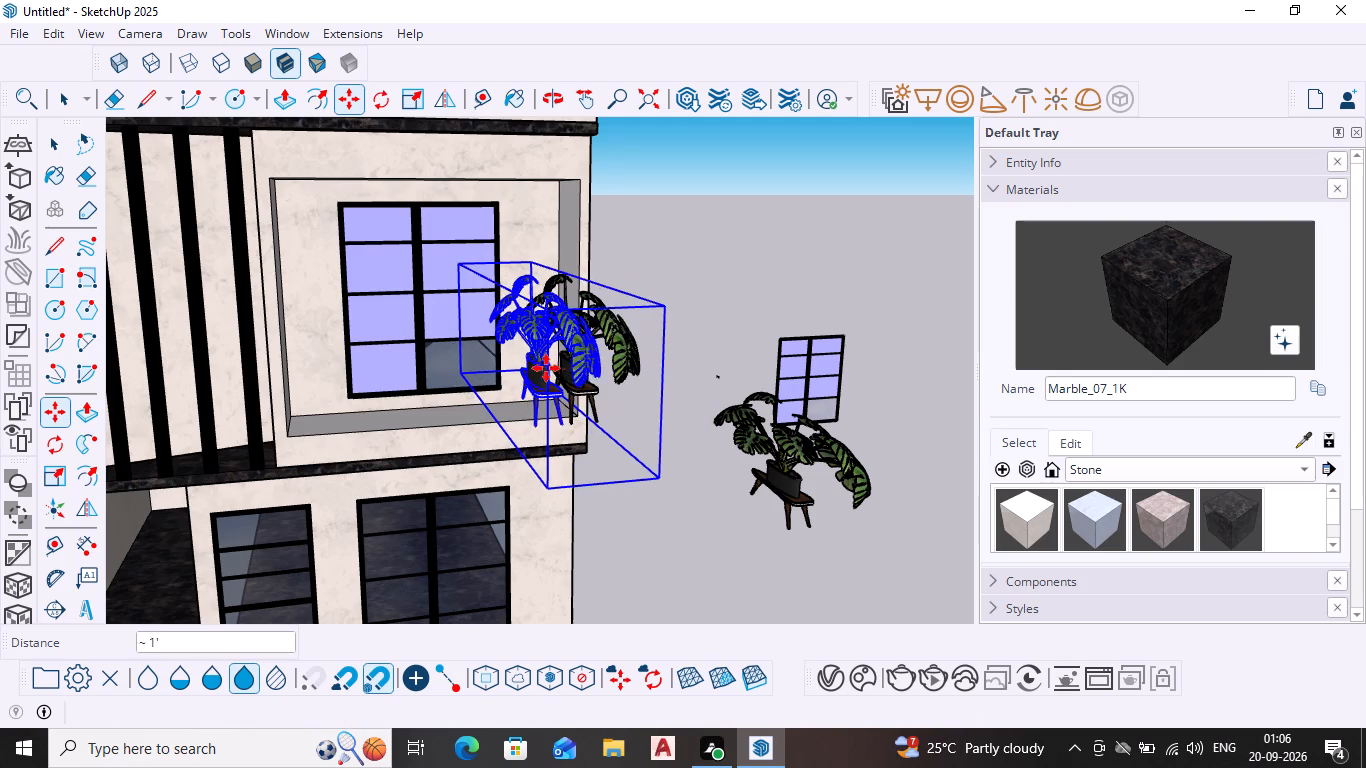
key("space")
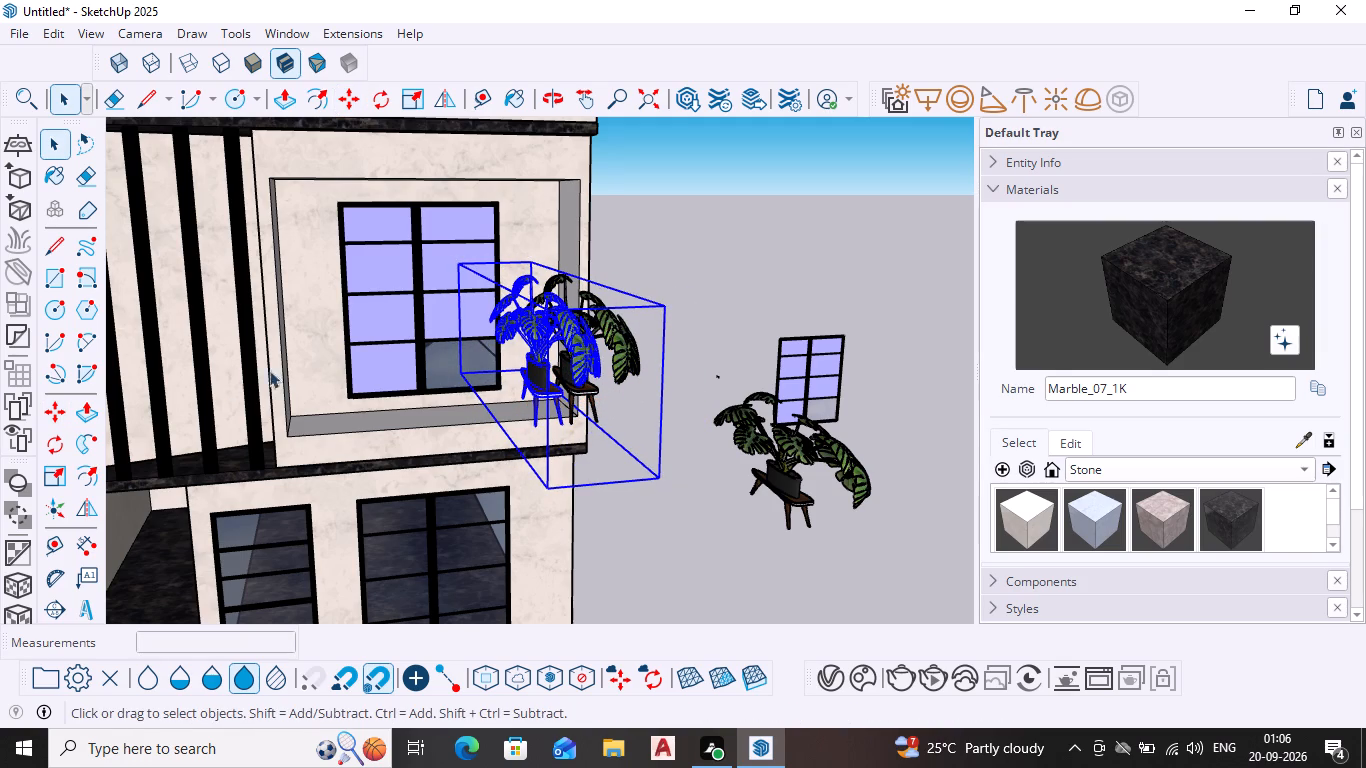
Scale the selected potted plant copy at the window recess uniformly to about 0.49.
left_click(59, 482)
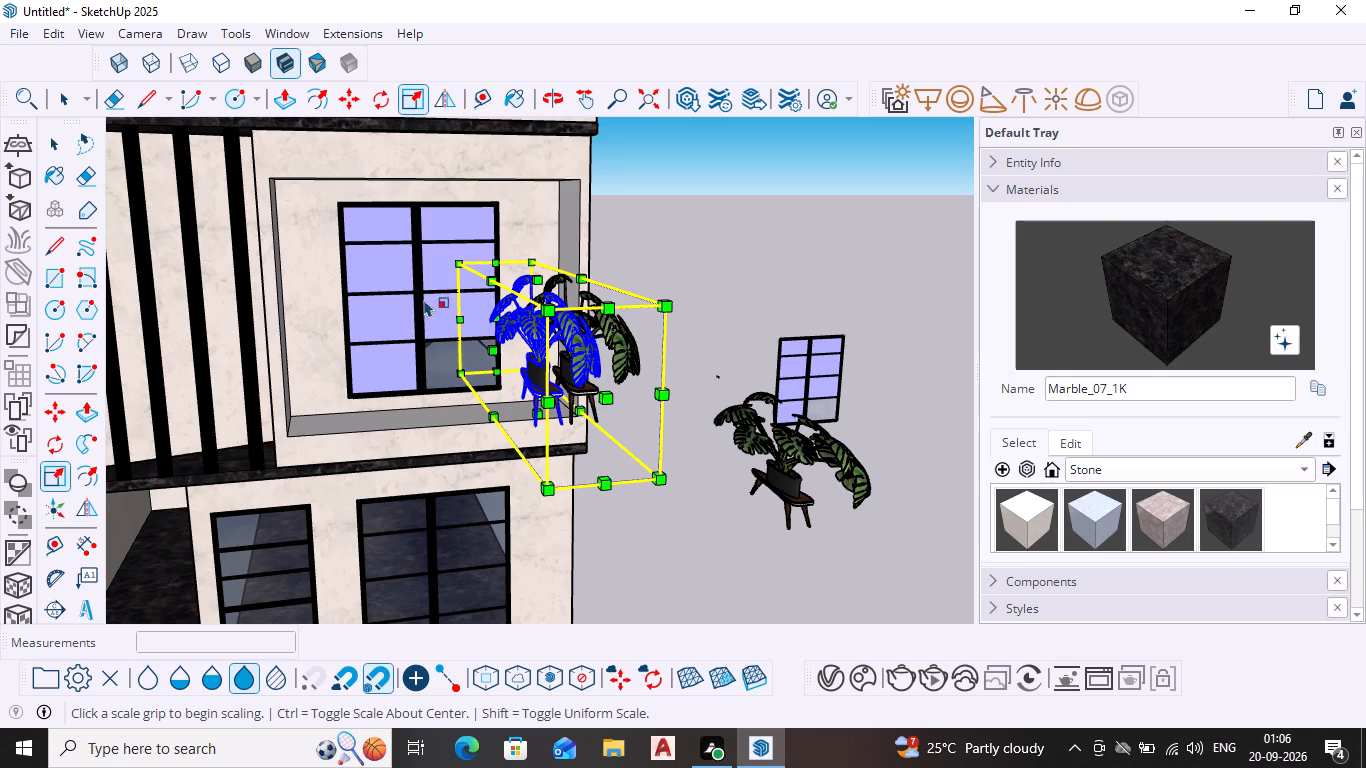
left_click_drag(545, 313, 512, 338)
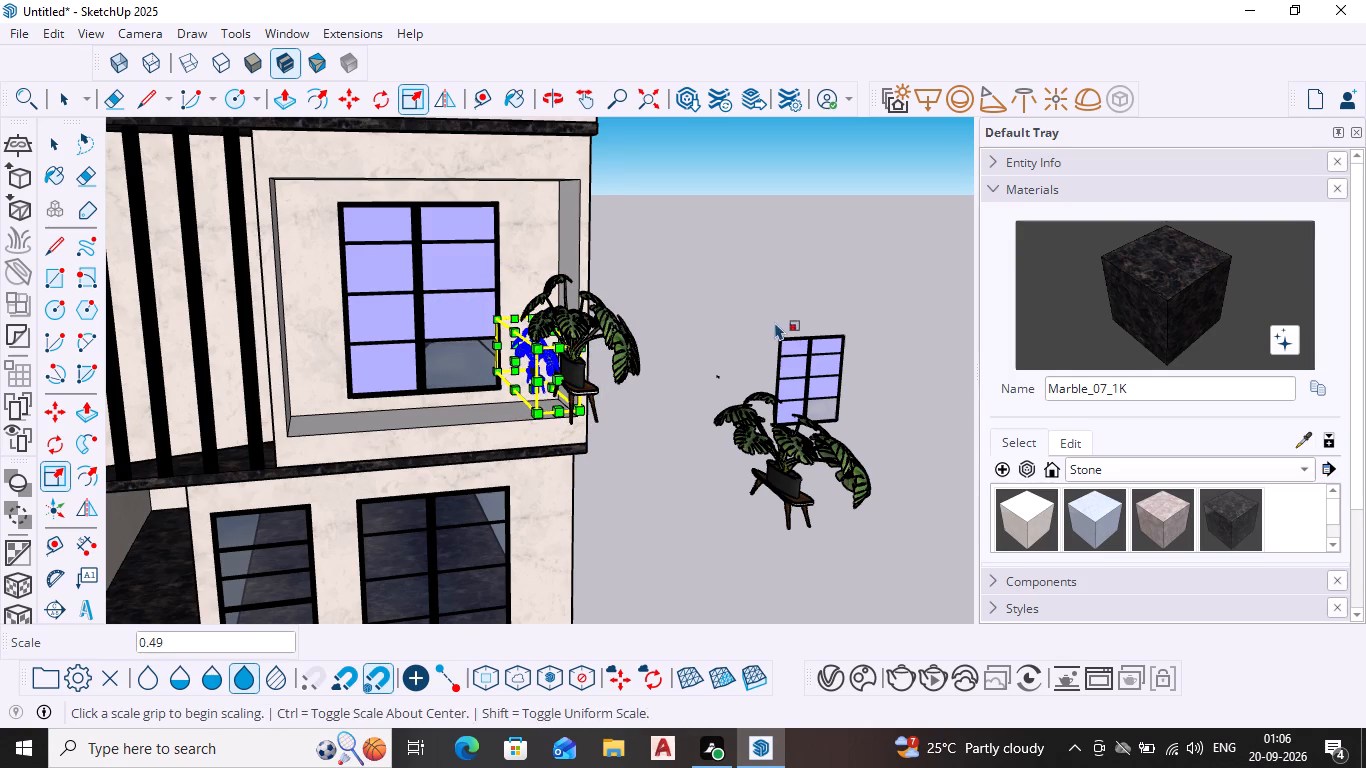
key("space")
left_click(671, 299)
Move the larger plant copy about 9' 1/2" out of the window recess into the open space beside the house.
left_click(574, 355)
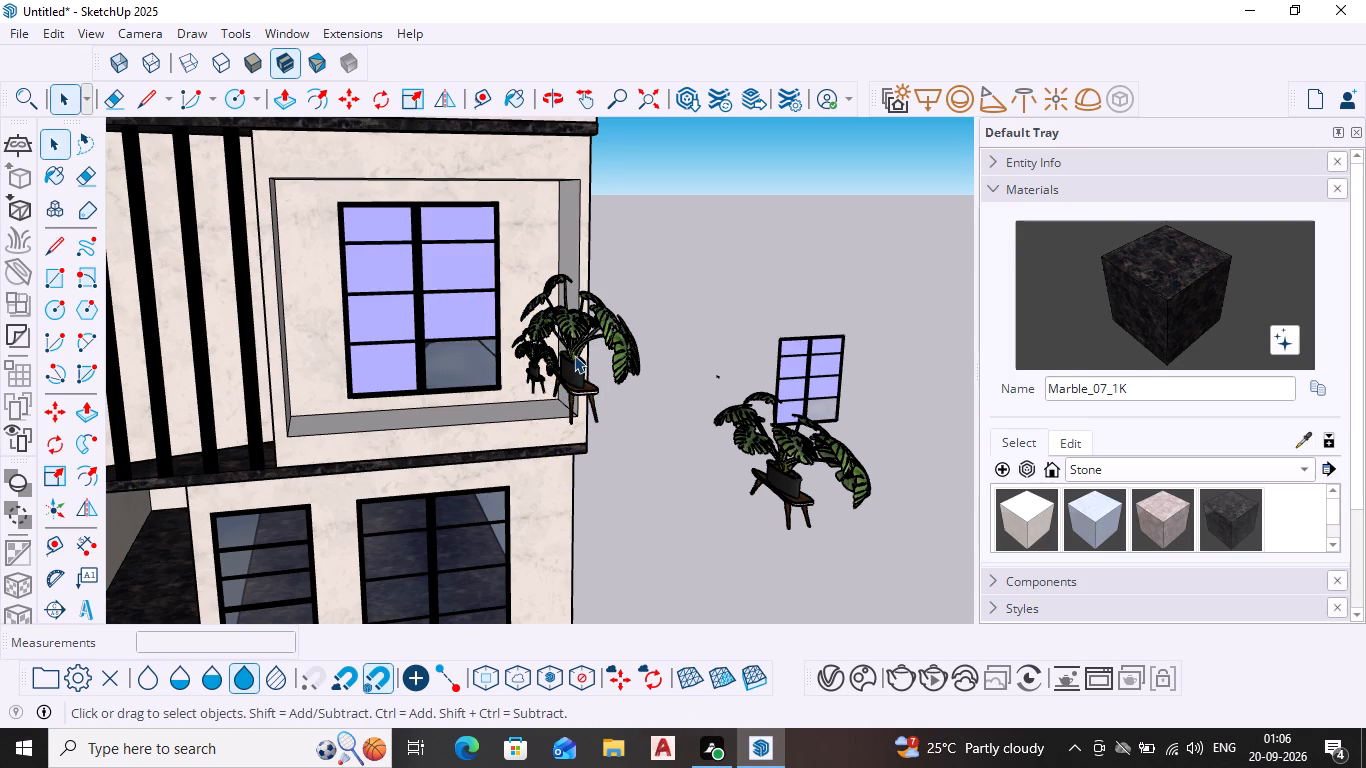
key("m")
key("Return")
left_click(574, 355)
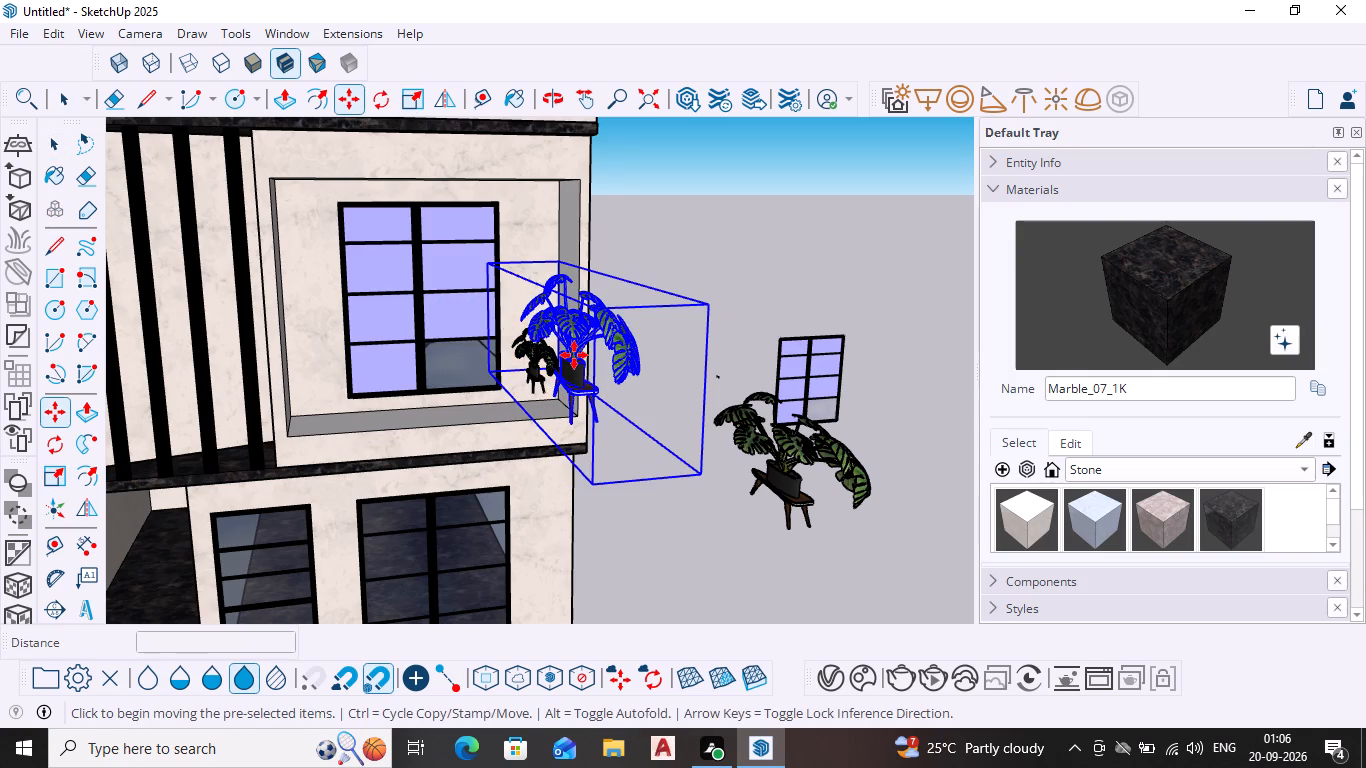
left_click(733, 320)
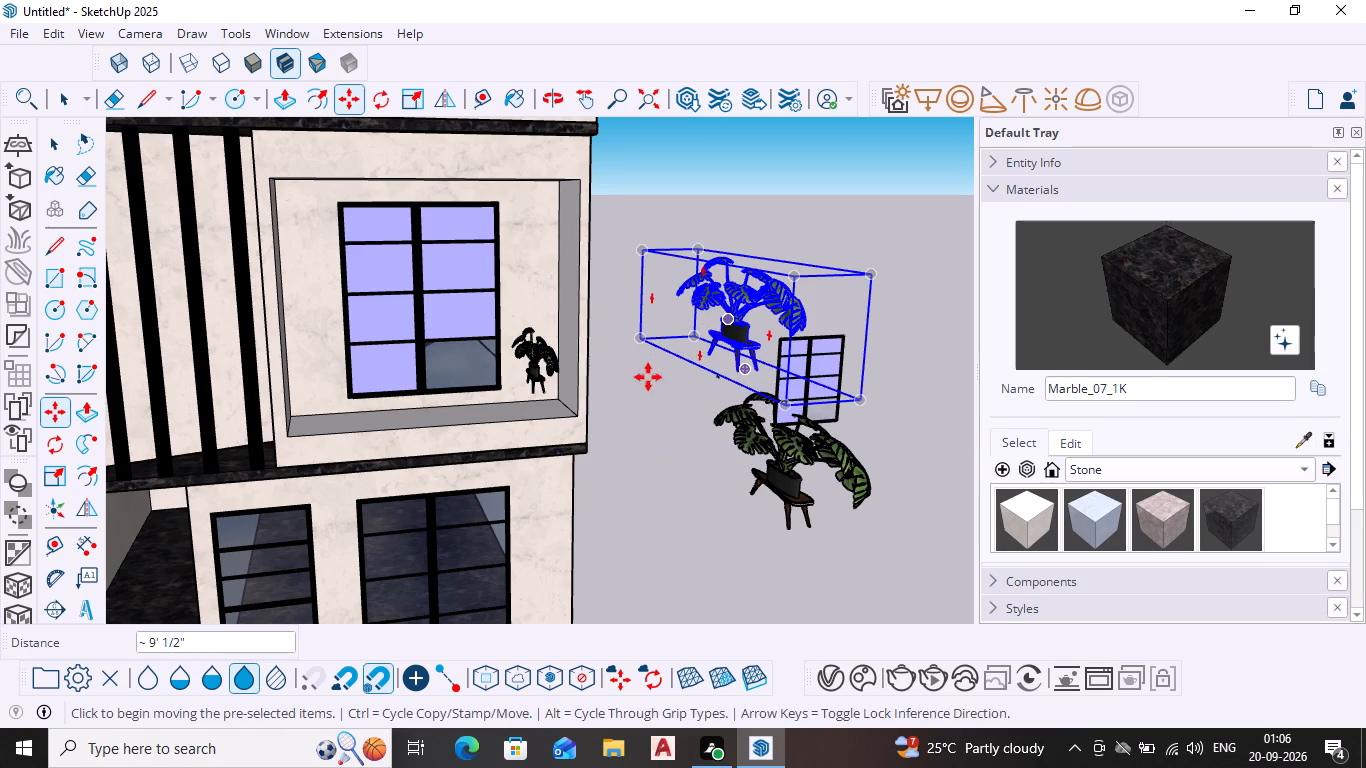
key("space")
Move the small potted plant about 4 1/4" to settle it in the corner of the window recess.
scroll(547, 356, "up", 9)
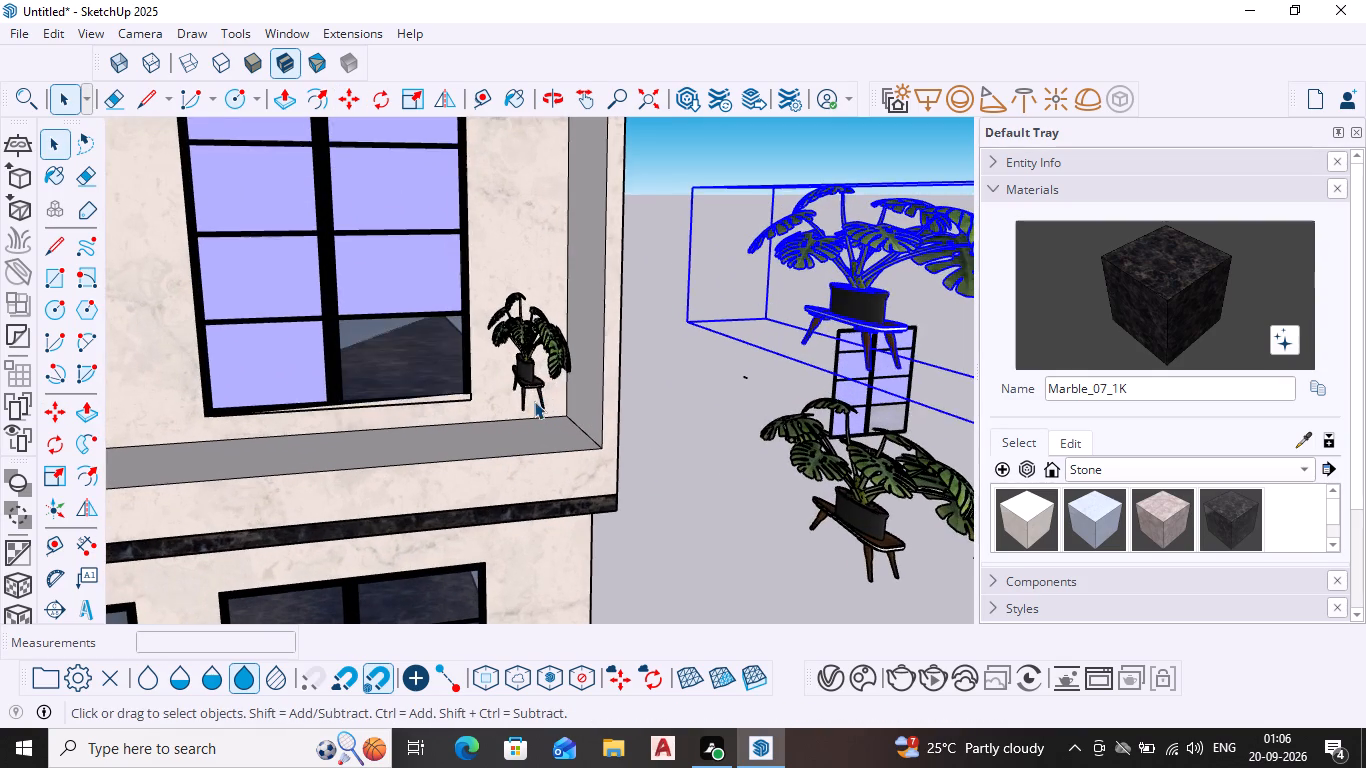
scroll(533, 378, "up", 6)
left_click(529, 378)
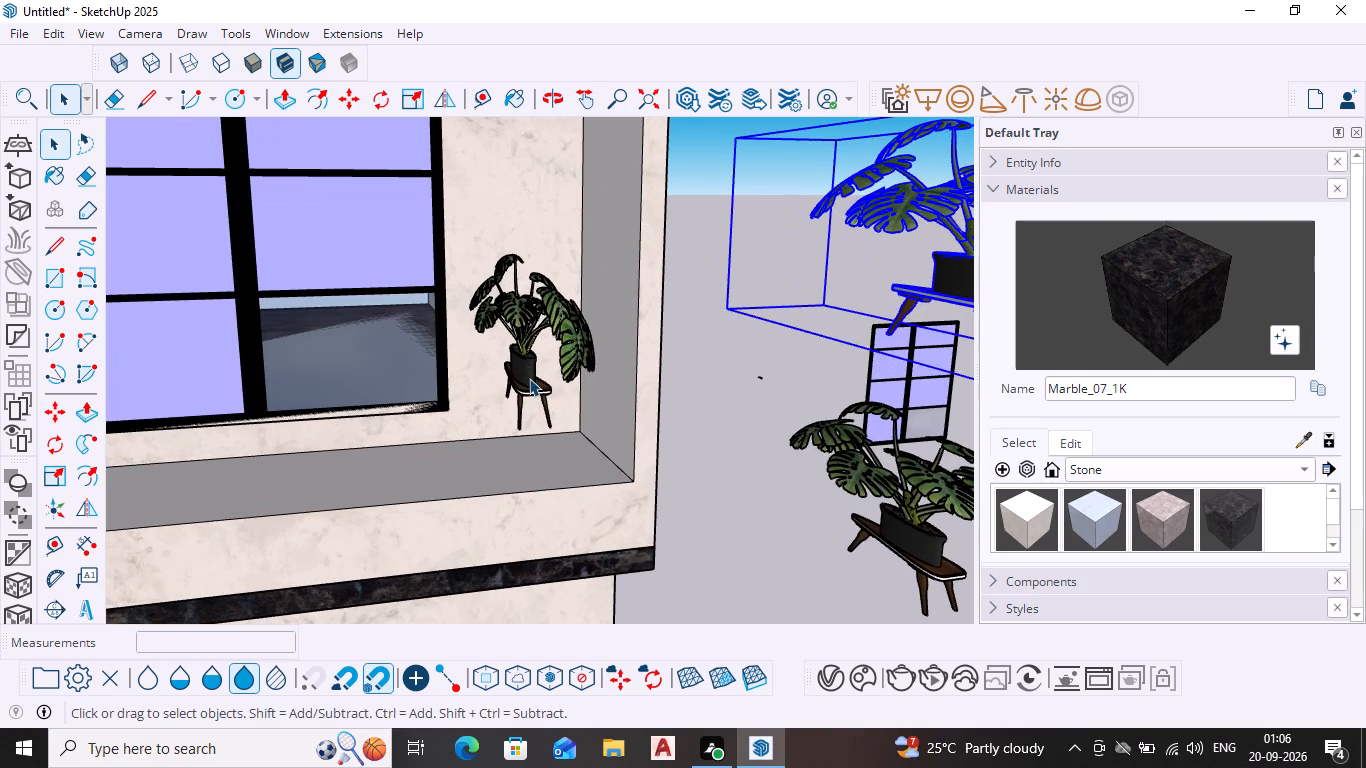
key("m")
key("Return")
left_click(529, 383)
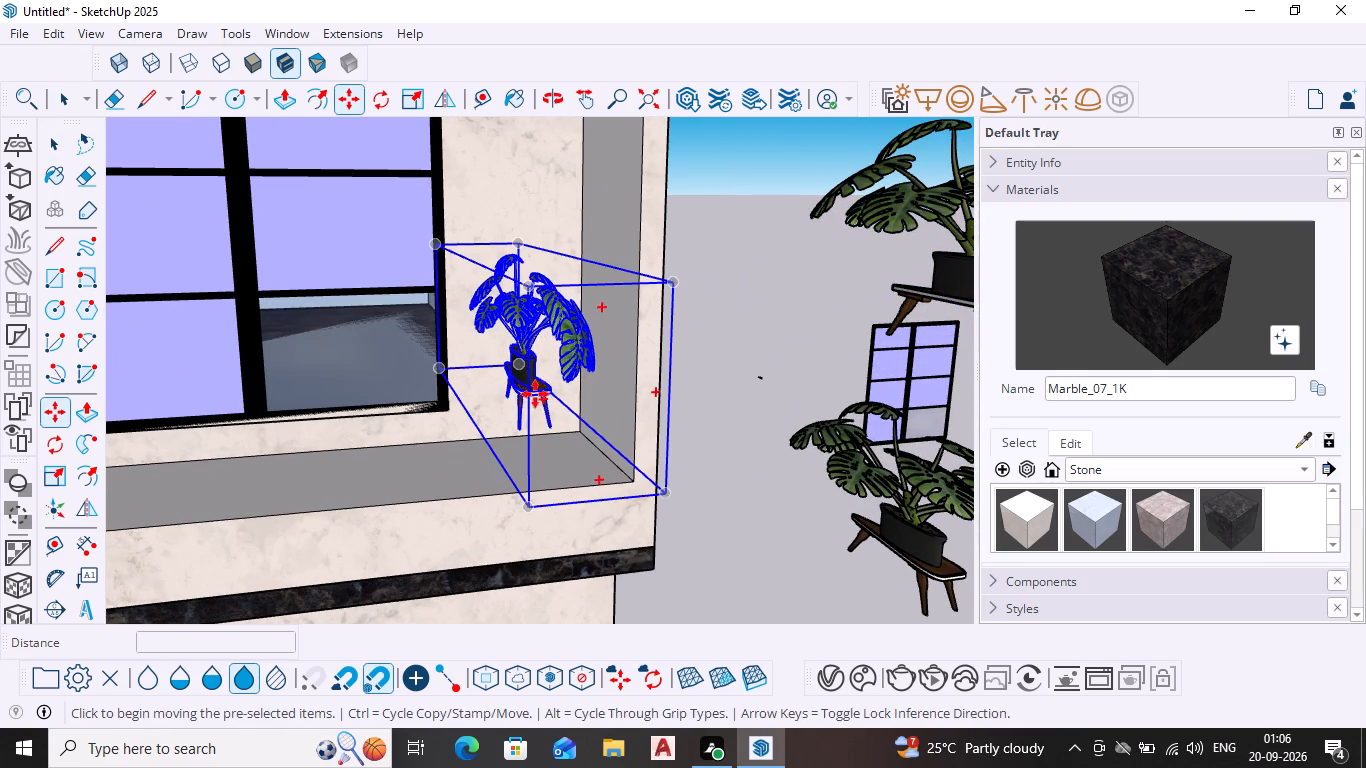
scroll(538, 409, "down", 2)
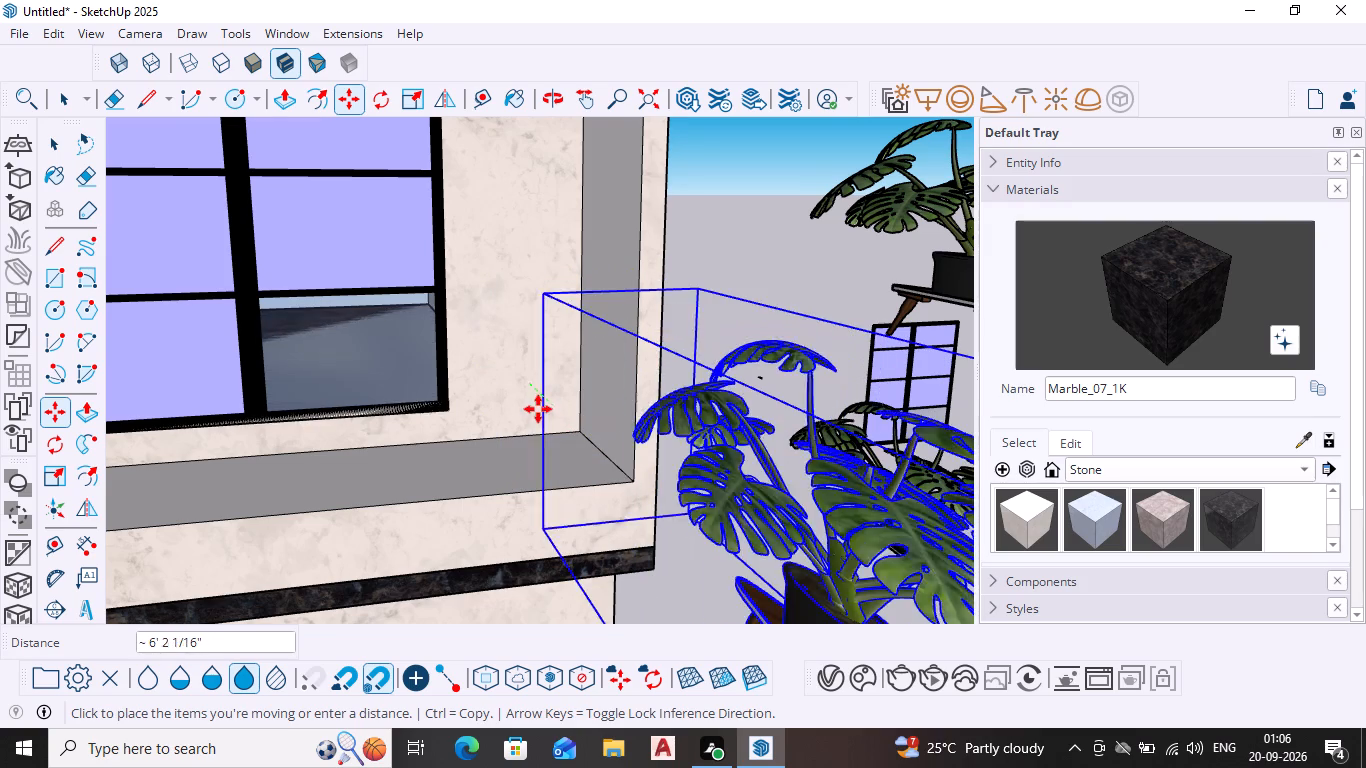
scroll(538, 409, "down", 1)
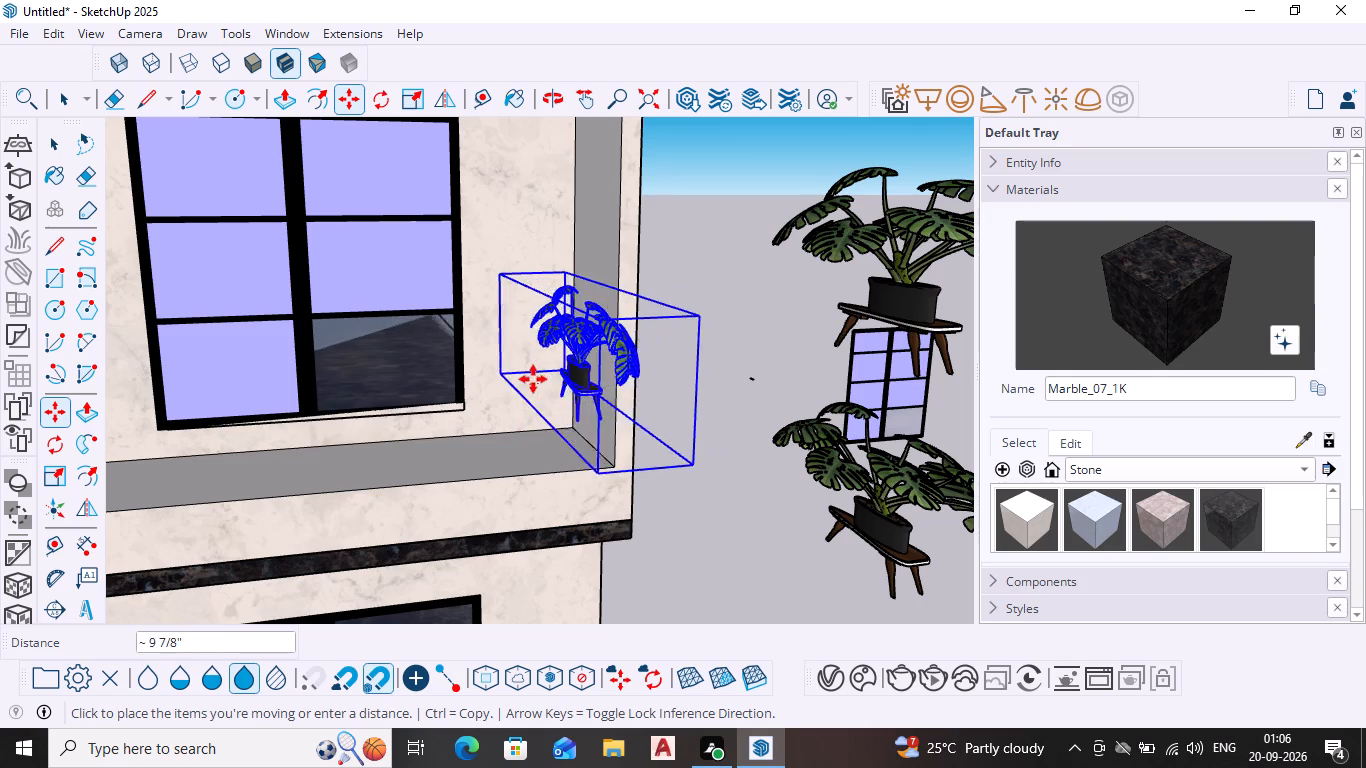
left_click(533, 379)
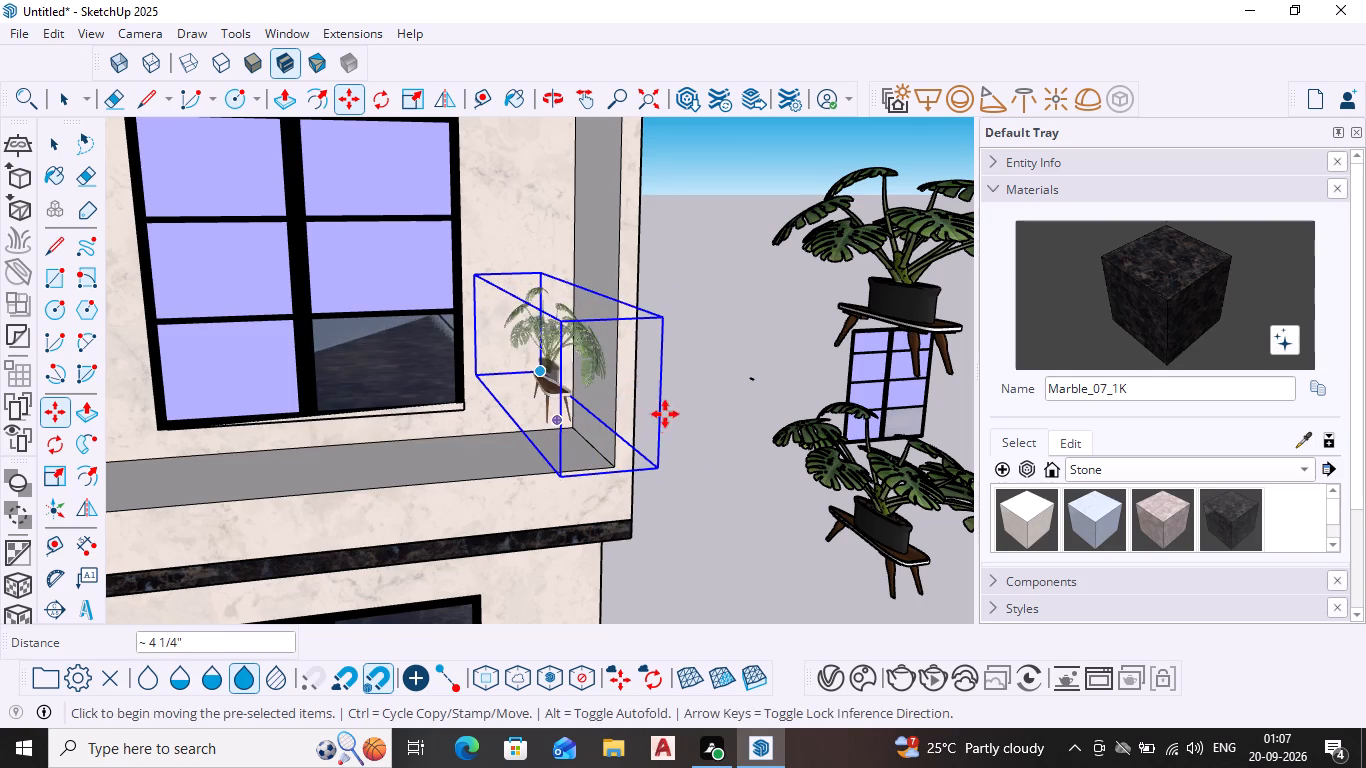
key("space")
key("space")
key("space")
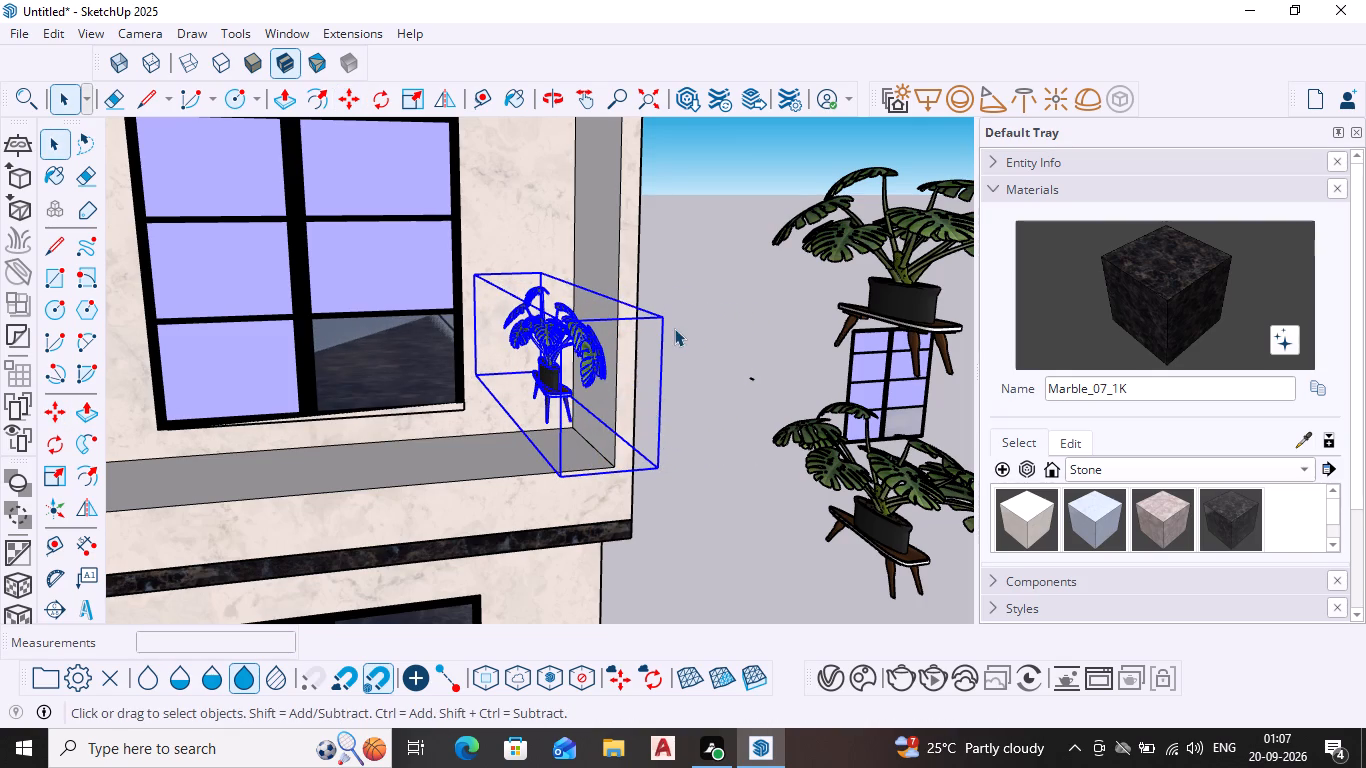
left_click(674, 328)
Draw a railing rectangle about 2' 2" by 9' 3" across the lower front of the plant's window recess.
scroll(698, 314, "down", 5)
scroll(585, 355, "down", 3)
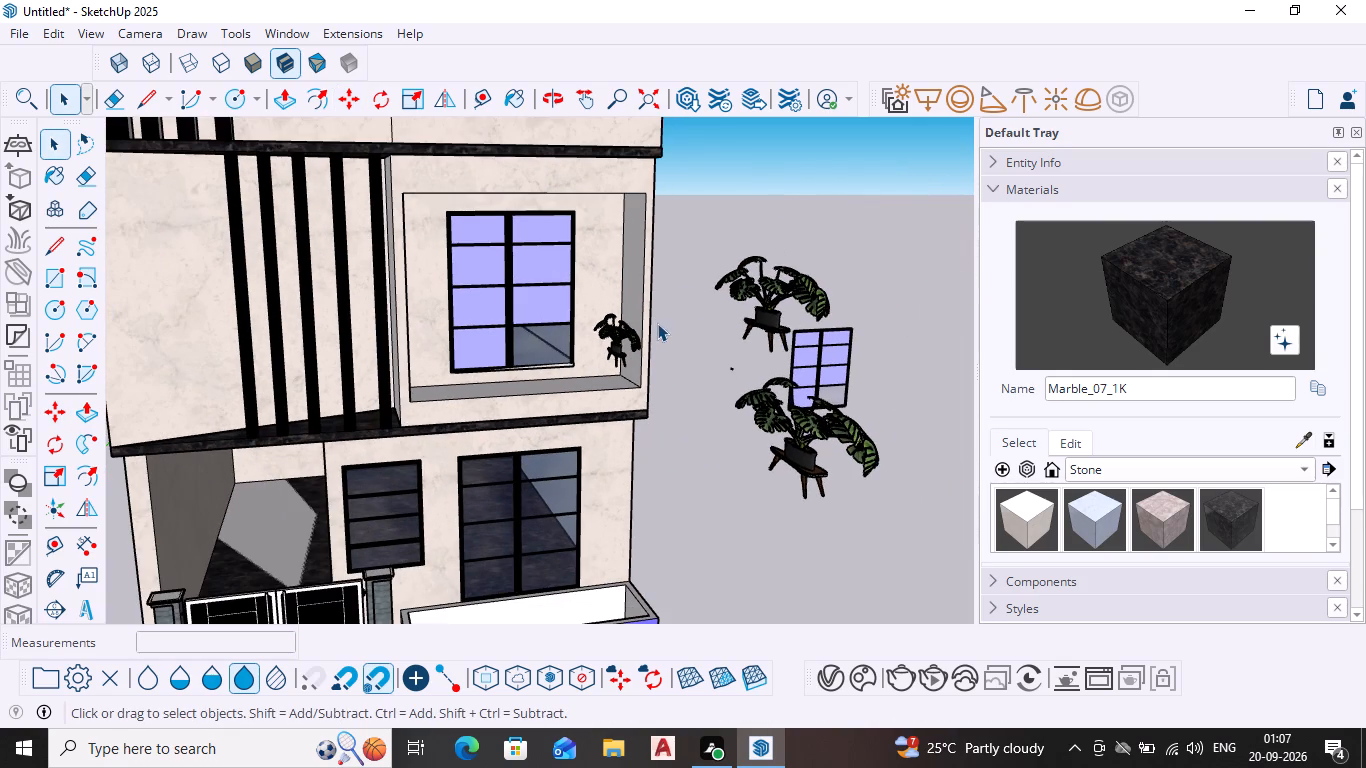
middle_click_drag(636, 355, 594, 294)
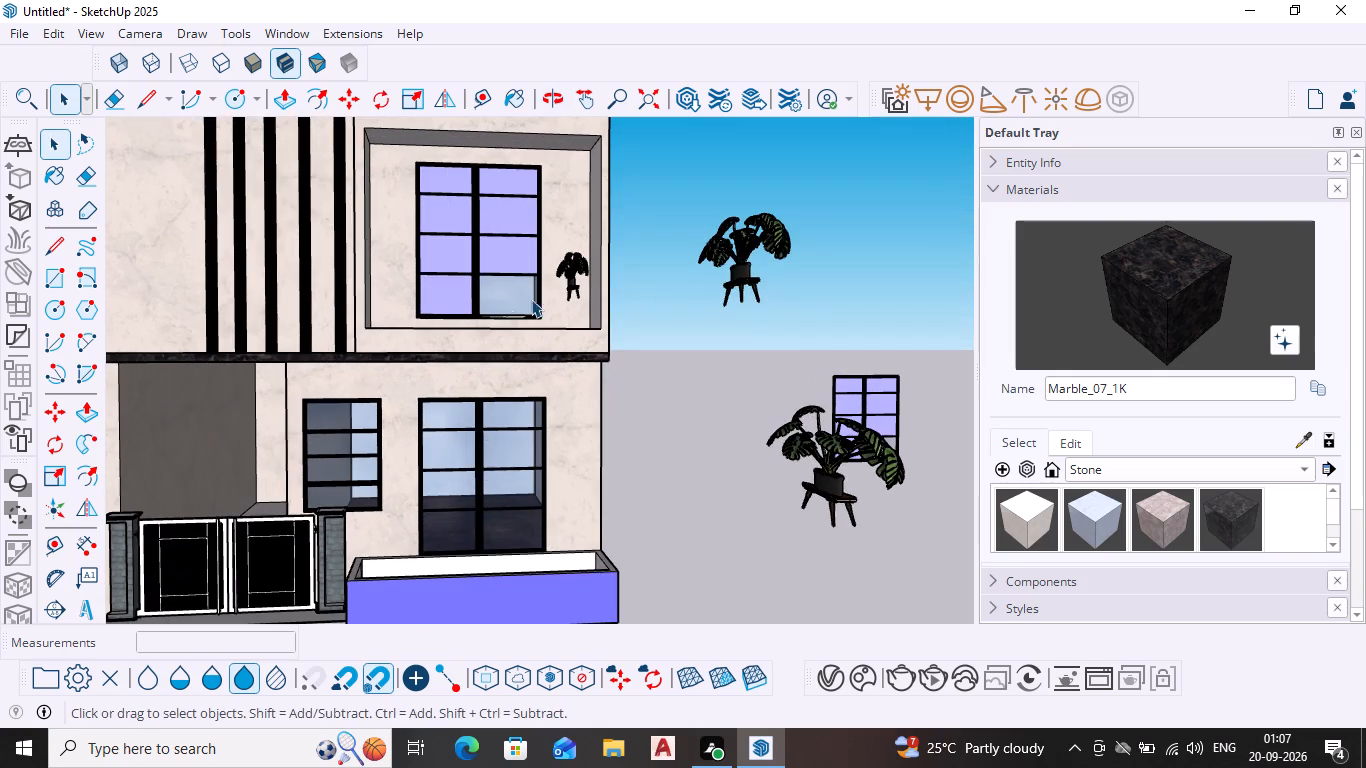
scroll(430, 310, "up", 2)
left_click(62, 286)
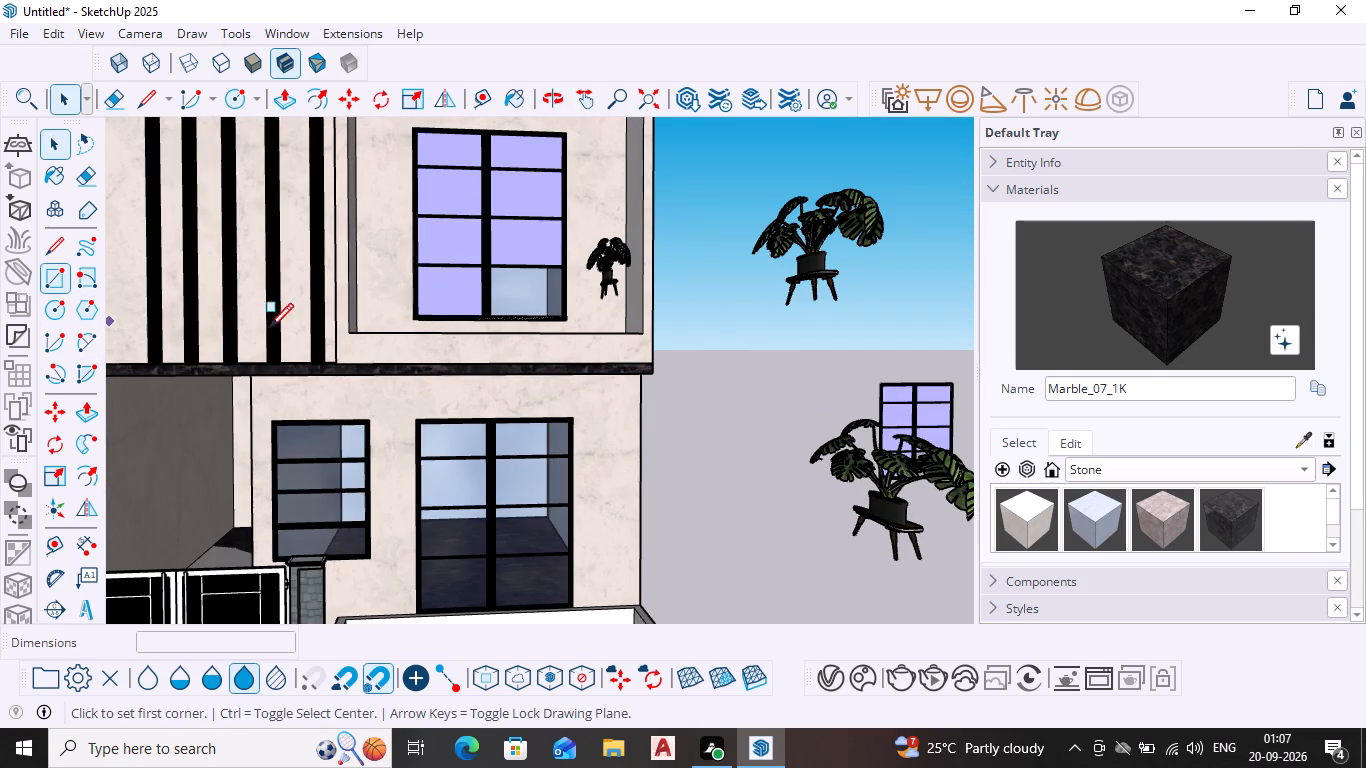
left_click(350, 326)
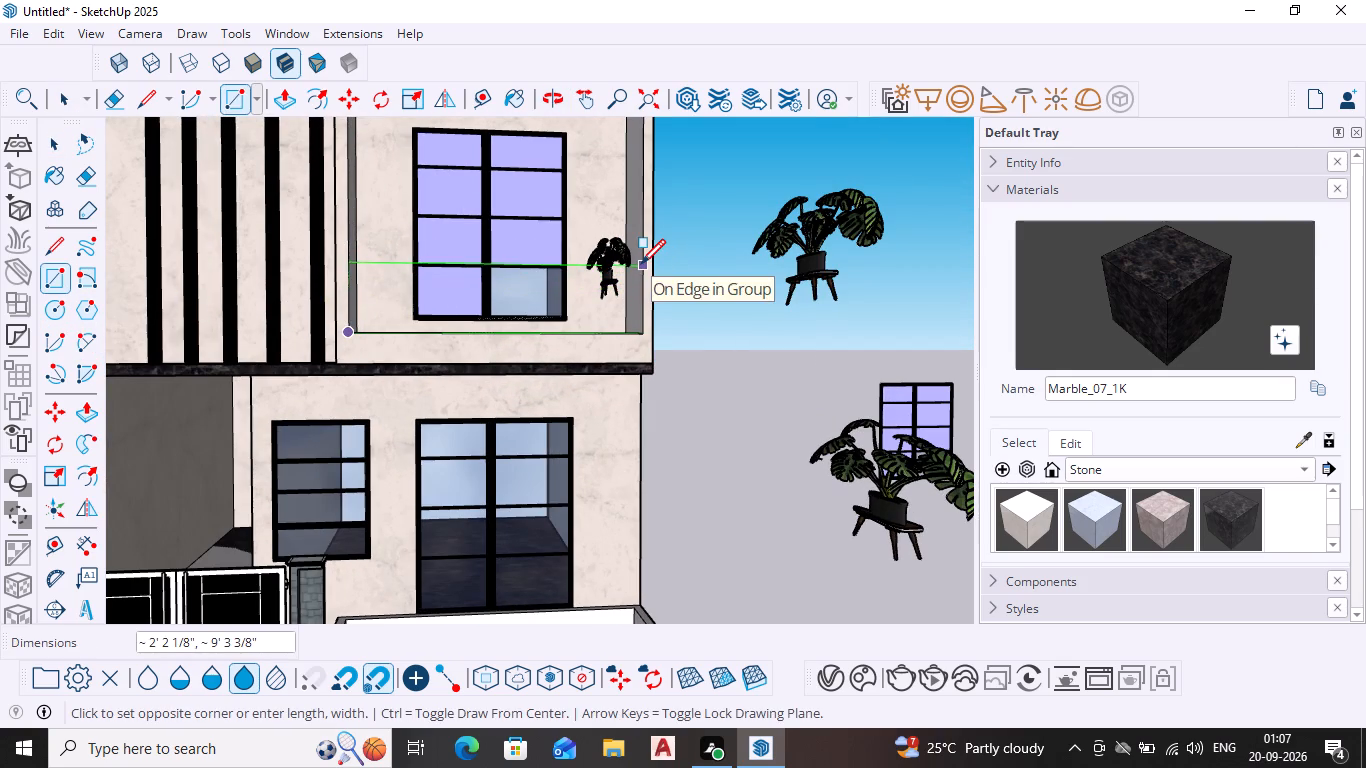
left_click(641, 266)
key("space")
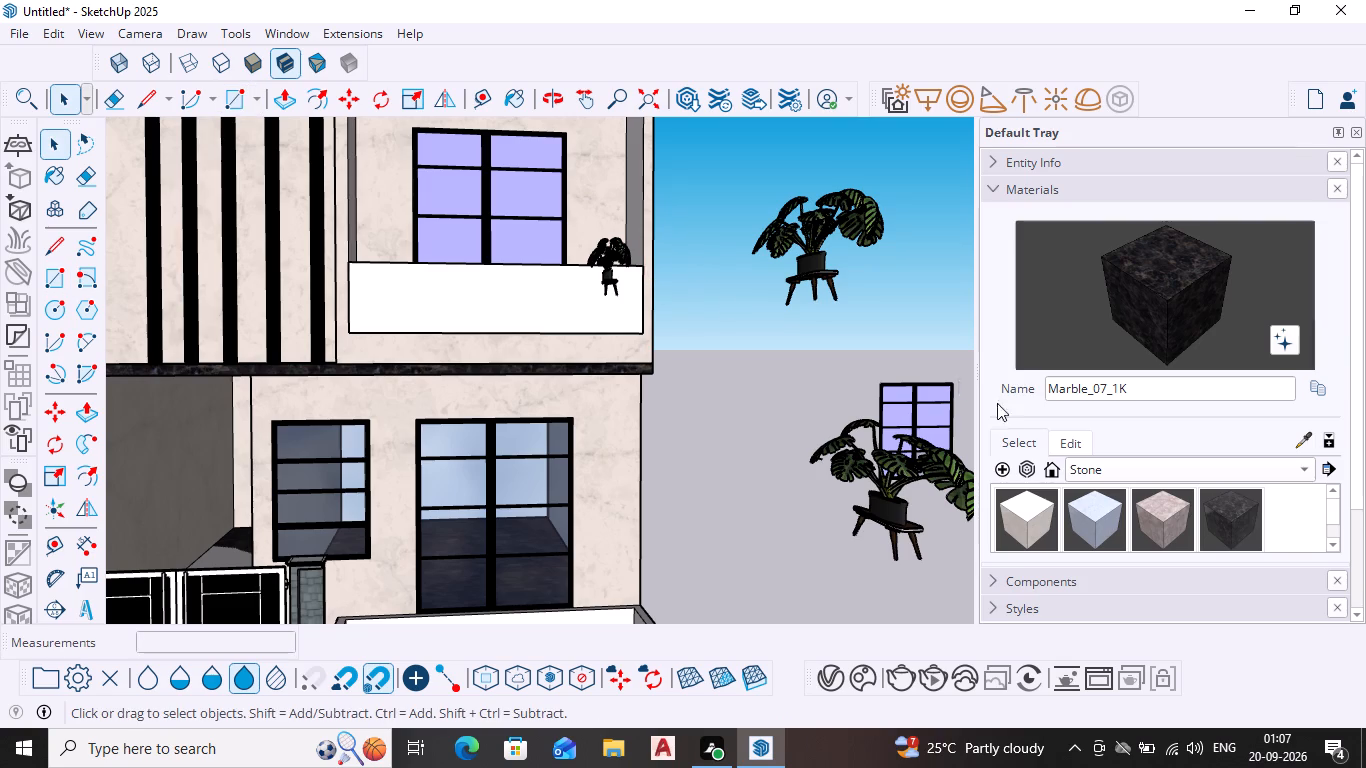
Paint the new railing rectangle with the Glass_Sky Reflection_01 material from the Glass collection.
left_click(1162, 469)
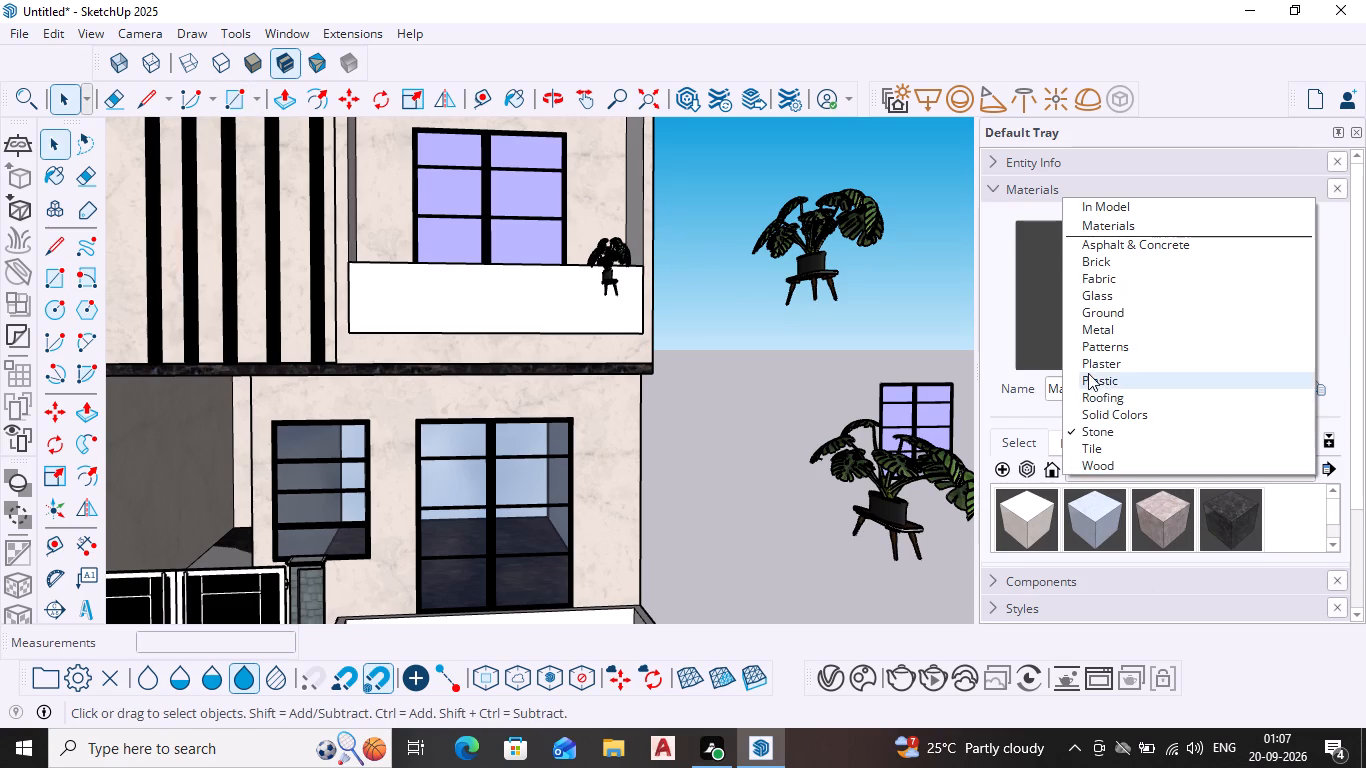
left_click(1106, 291)
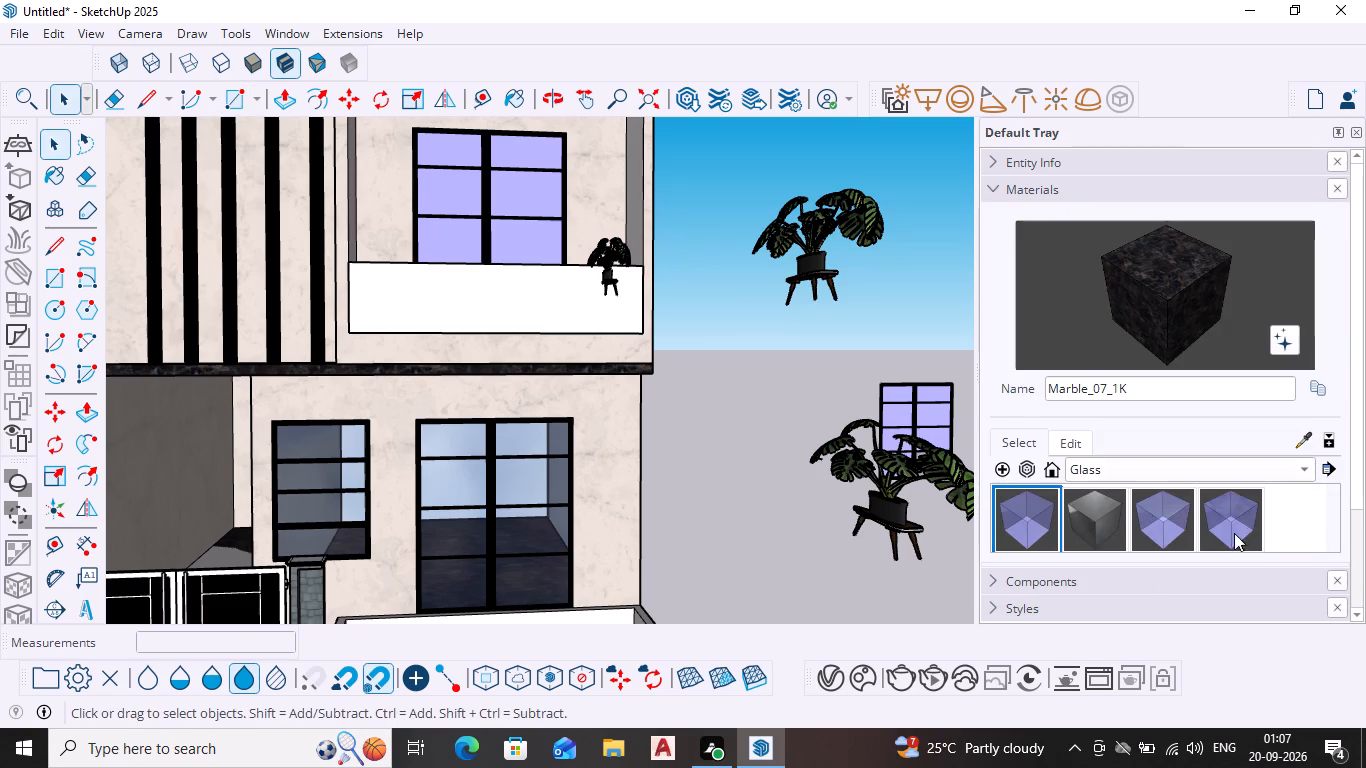
left_click(1237, 531)
left_click(544, 302)
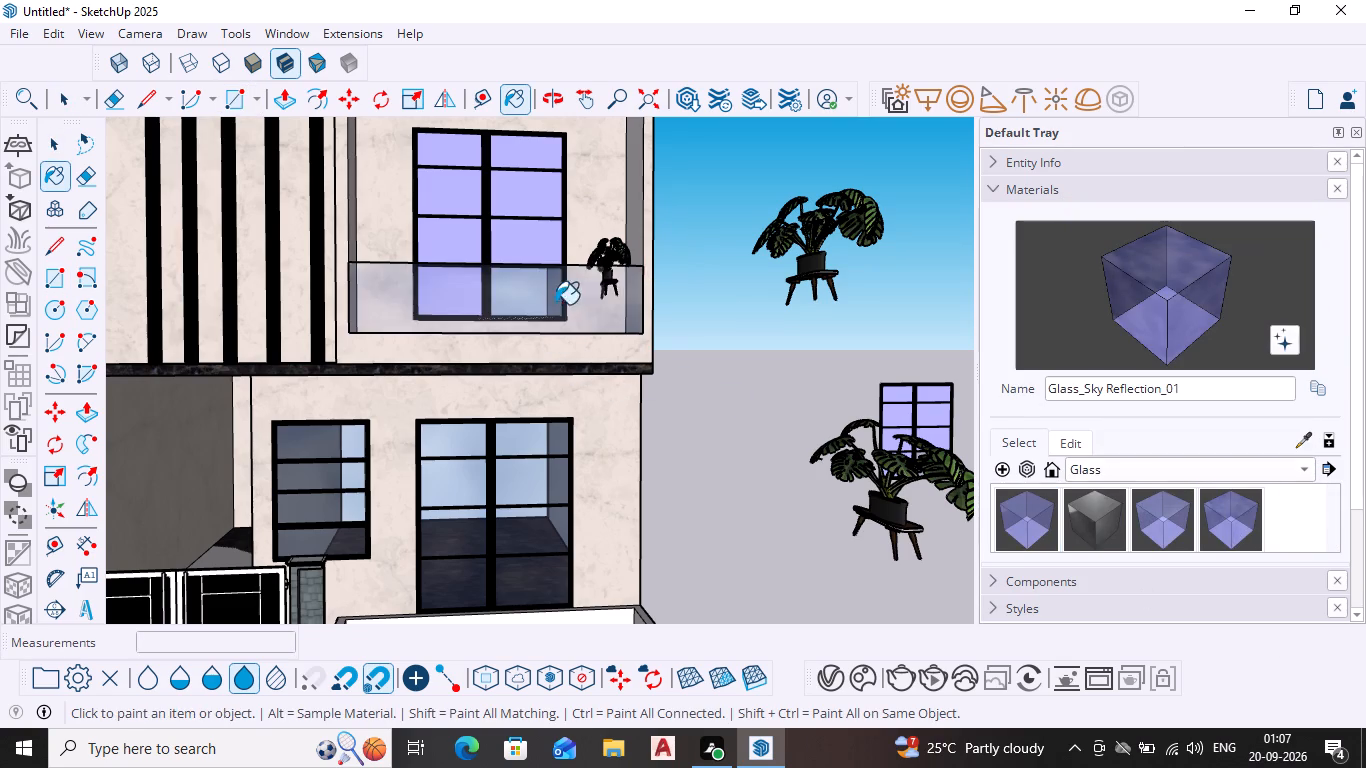
Draw a railing rectangle about 1' 9" by 9' 1" across the lower front of the window recess one storey above.
scroll(645, 297, "down", 1)
middle_click_drag(645, 297, 636, 371)
scroll(636, 366, "down", 1)
scroll(634, 372, "up", 1)
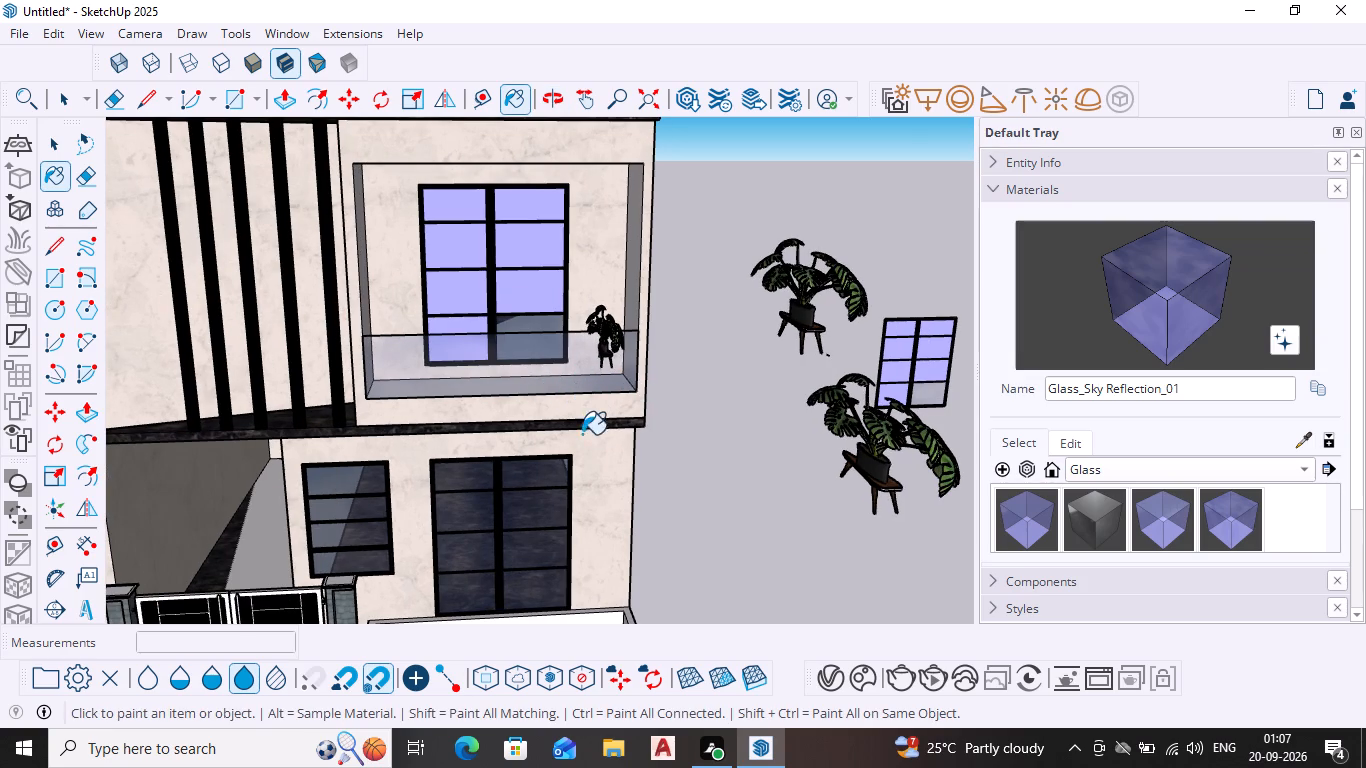
middle_click_drag(676, 475, 648, 226, "shift")
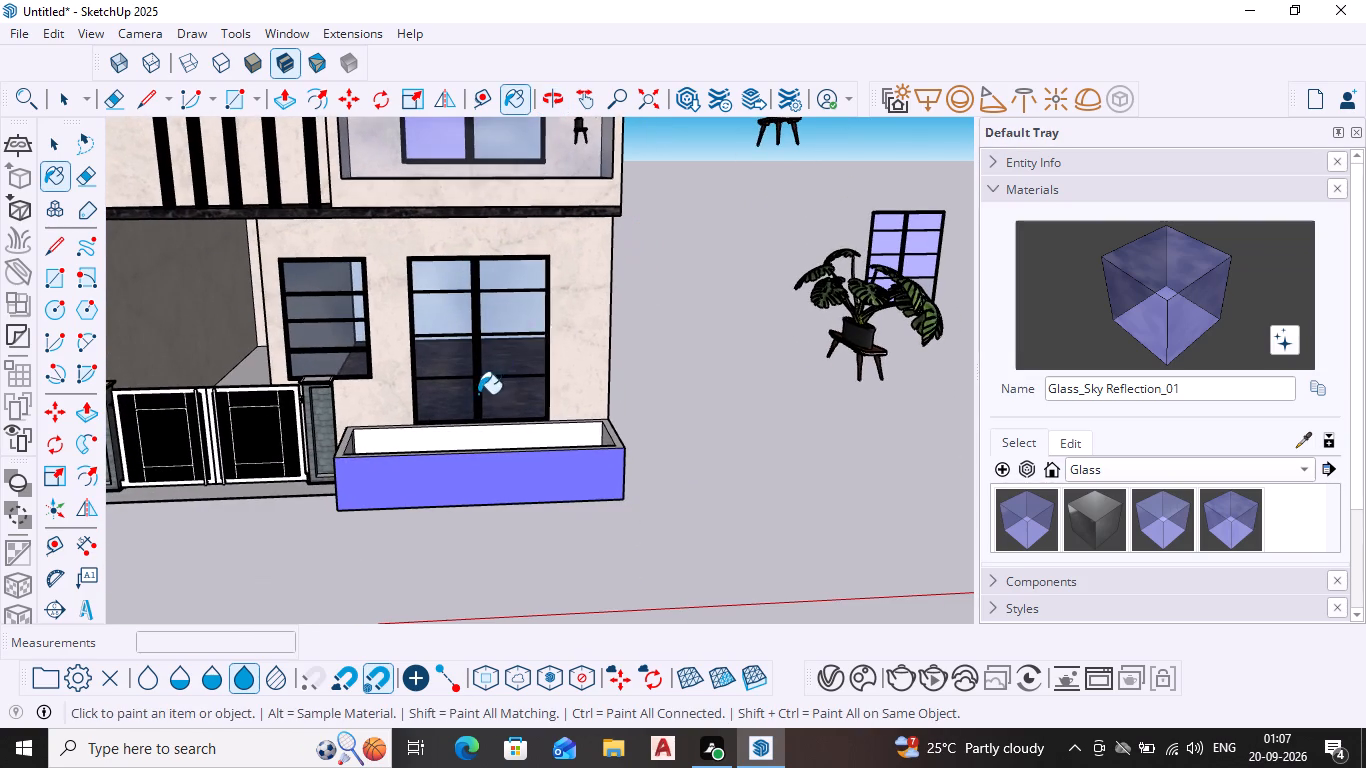
scroll(690, 351, "down", 4)
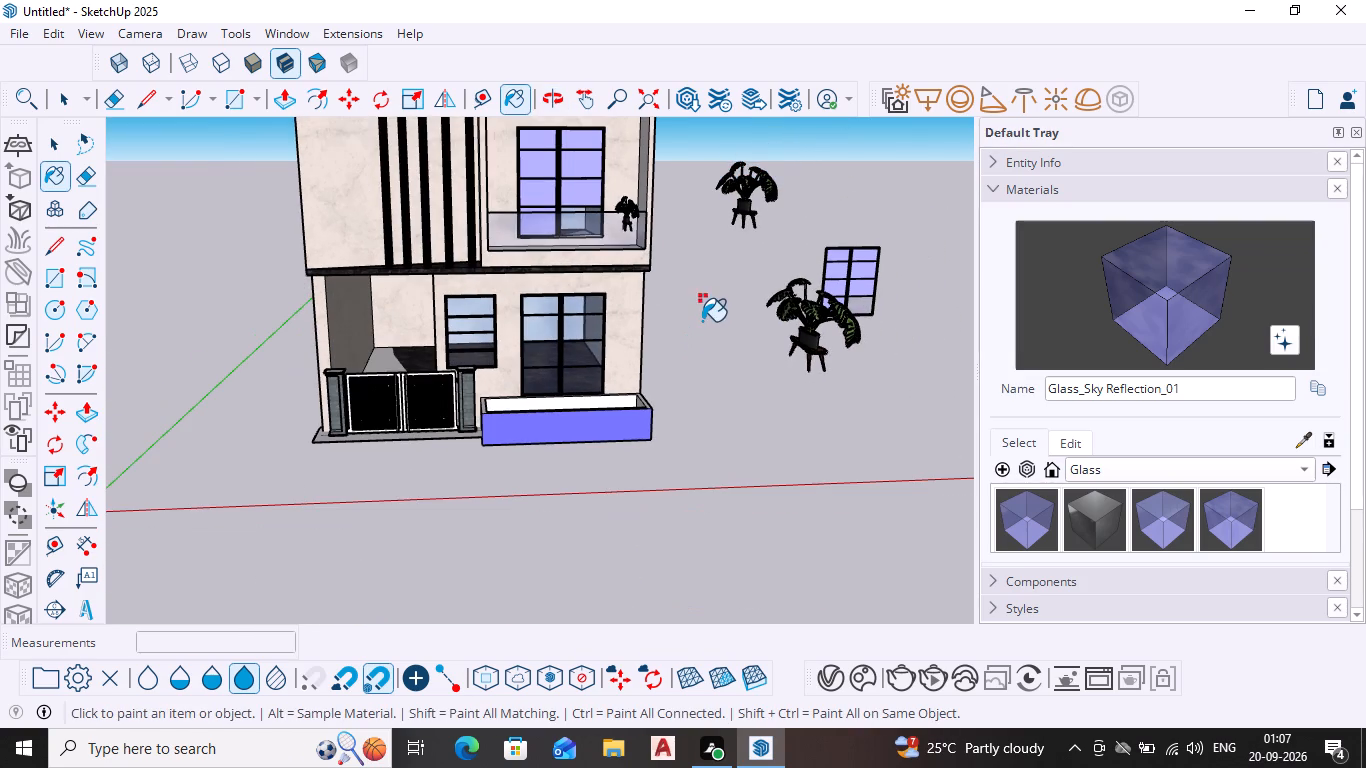
middle_click_drag(702, 321, 704, 472, "shift")
scroll(520, 214, "up", 2)
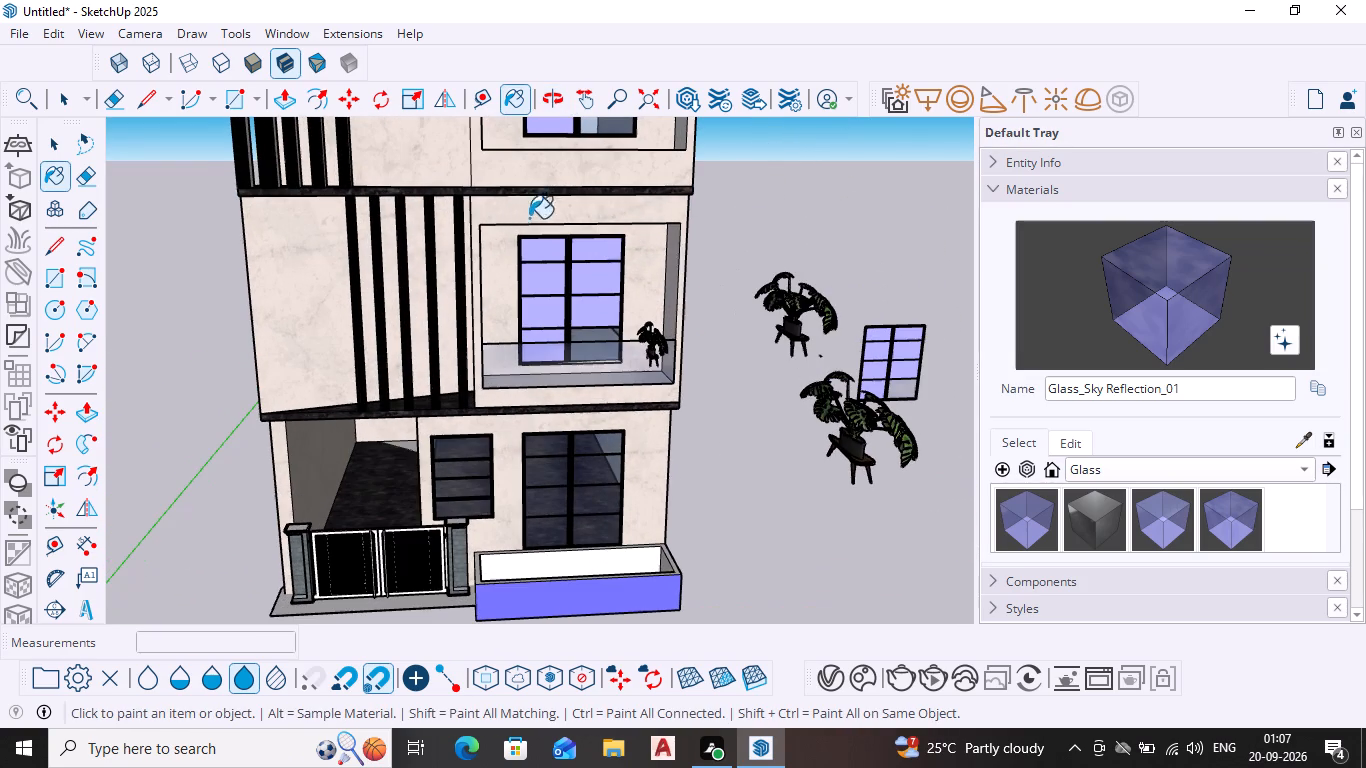
middle_click_drag(717, 259, 717, 404, "shift")
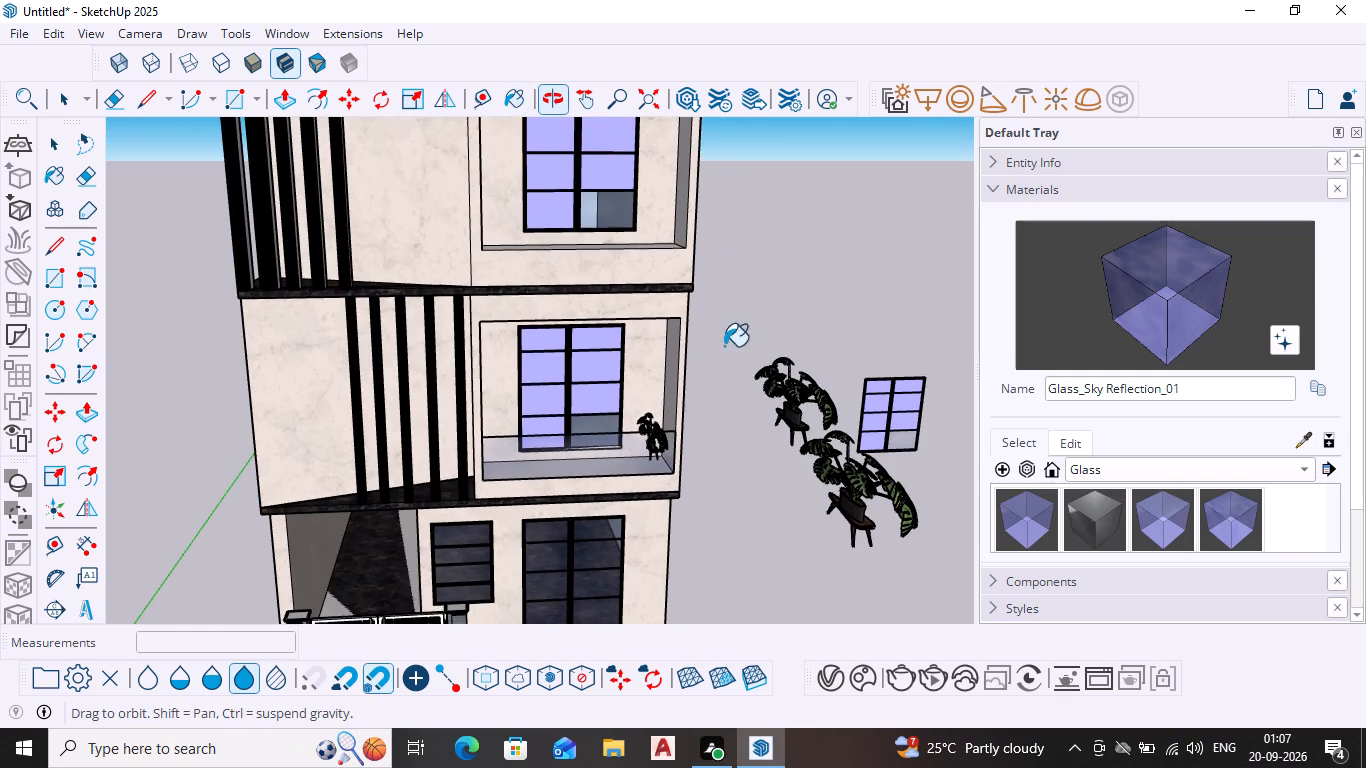
scroll(548, 246, "up", 3)
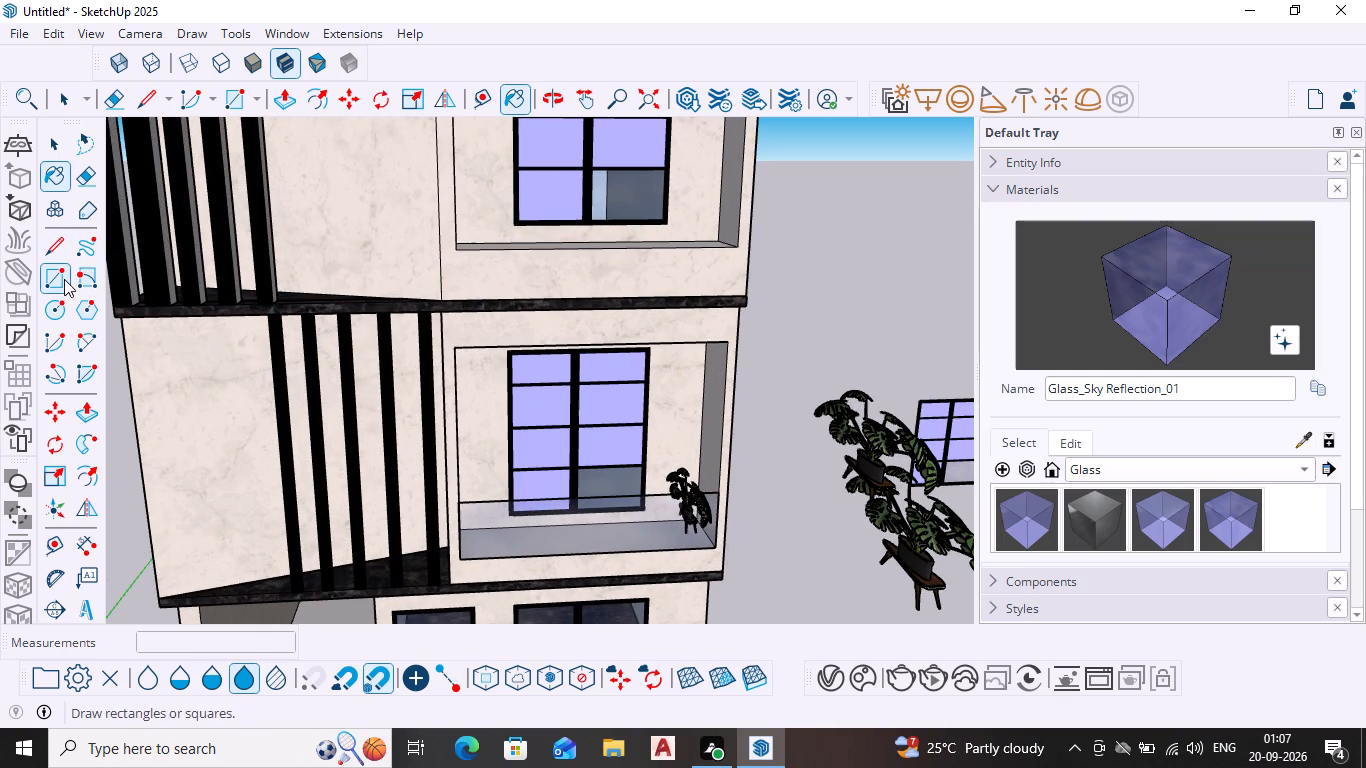
left_click(64, 279)
left_click(458, 249)
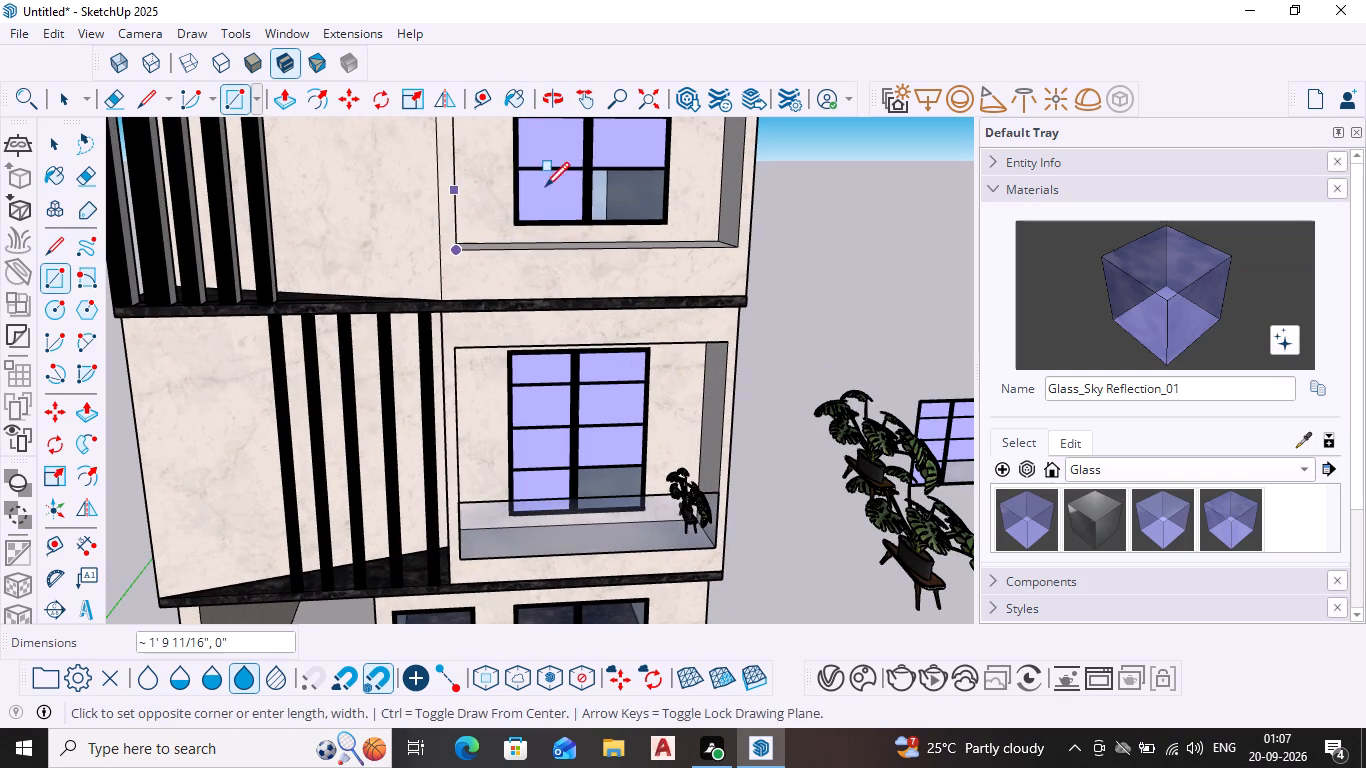
left_click(744, 192)
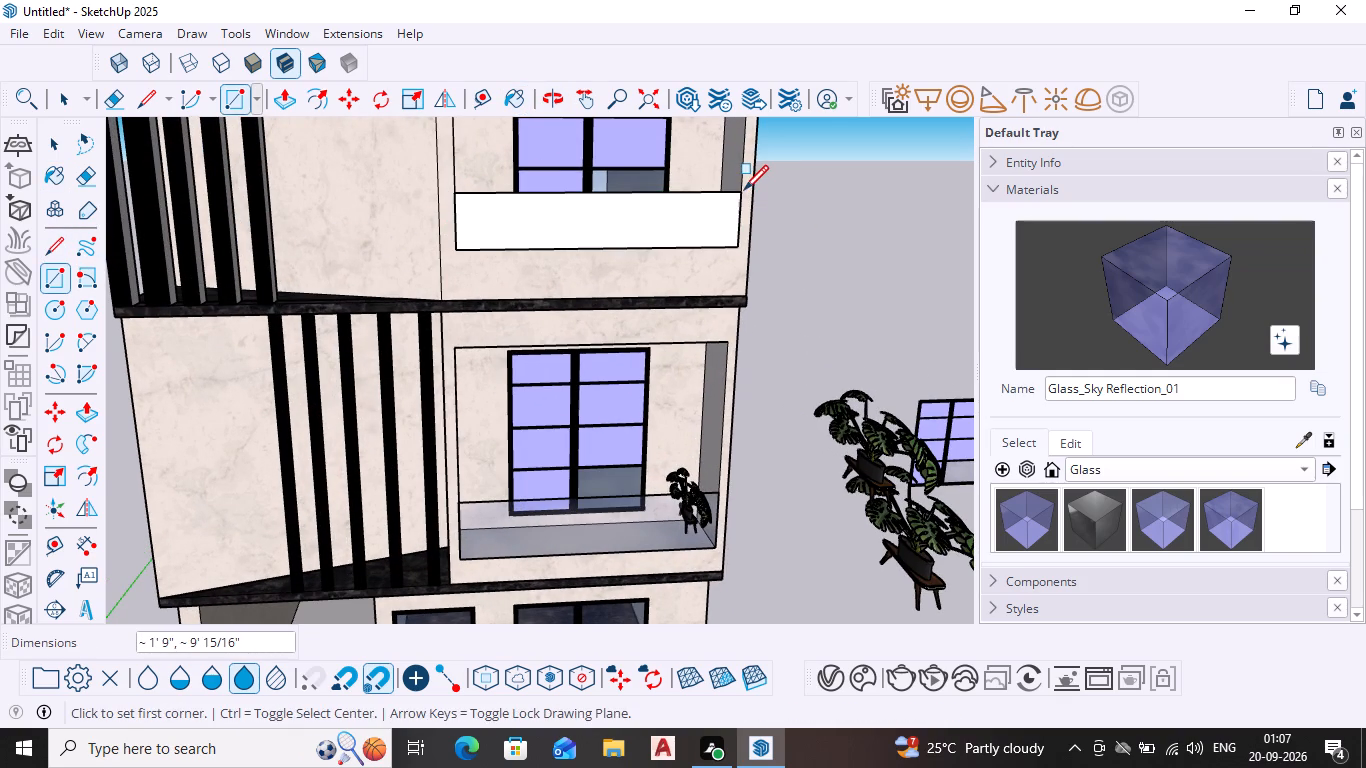
key("space")
Paint the upper recess's railing rectangle with Glass_Sky Reflection_01.
left_click(1234, 501)
left_click(620, 219)
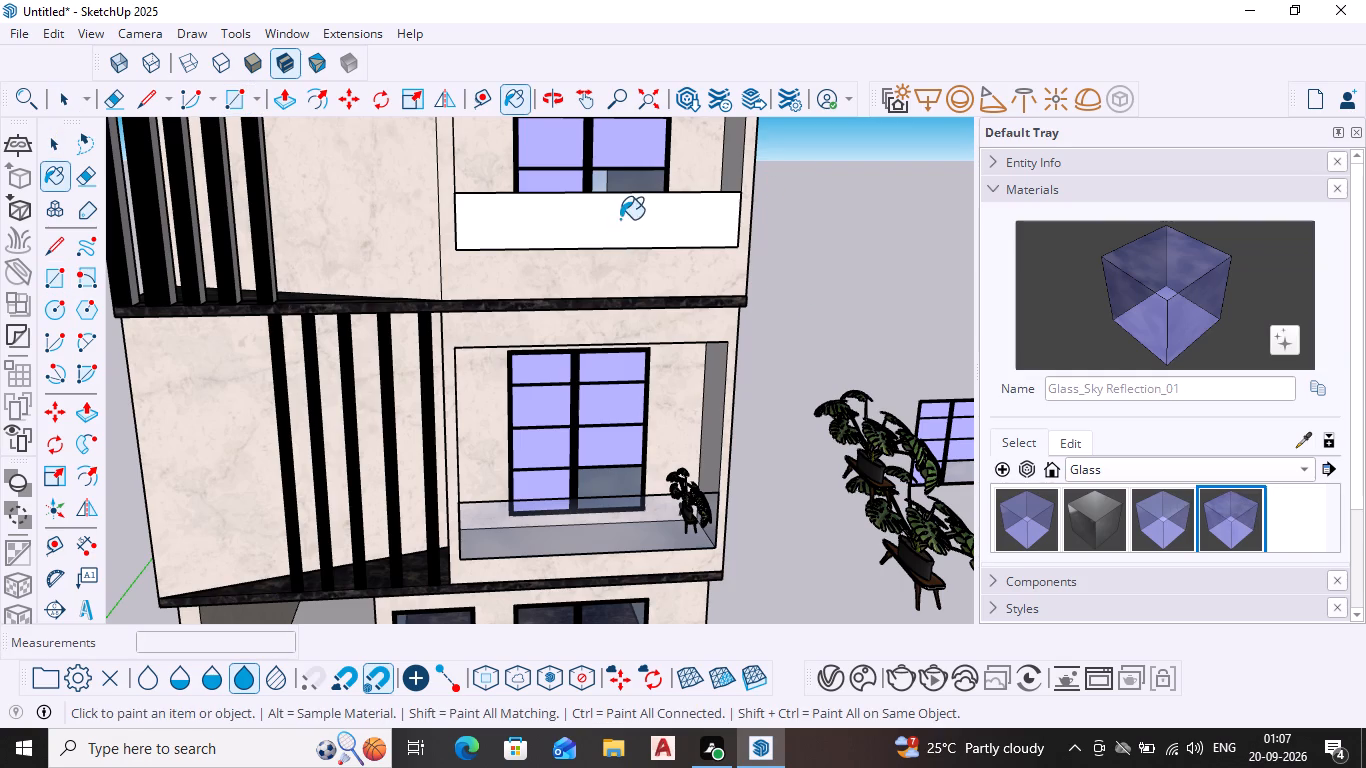
Copy the small potted plant about 6' 10" across to the opposite side of the window in the same recess.
scroll(869, 251, "down", 3)
middle_click_drag(862, 324, 857, 326, "shift")
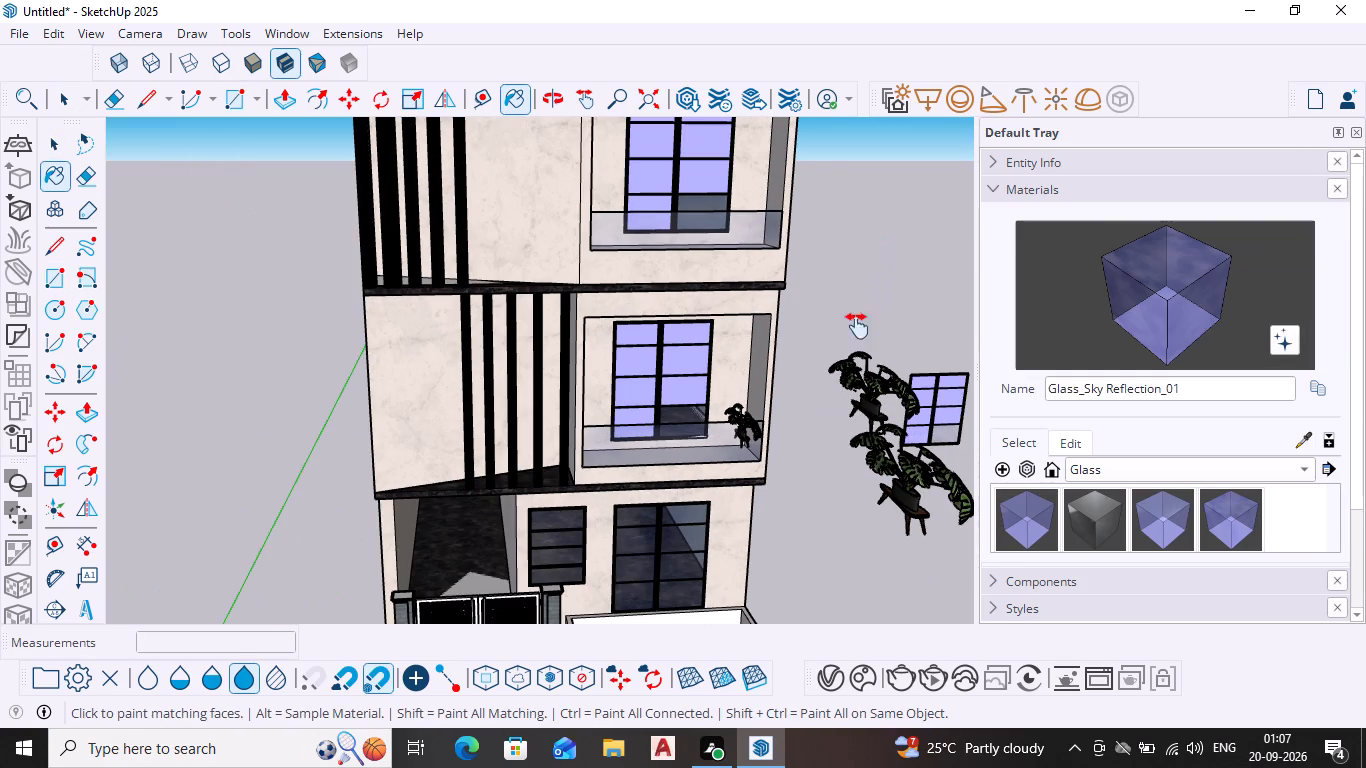
middle_click_drag(857, 326, 779, 325, "shift")
scroll(852, 327, "down", 1, "shift")
scroll(734, 410, "up", 4)
key("space")
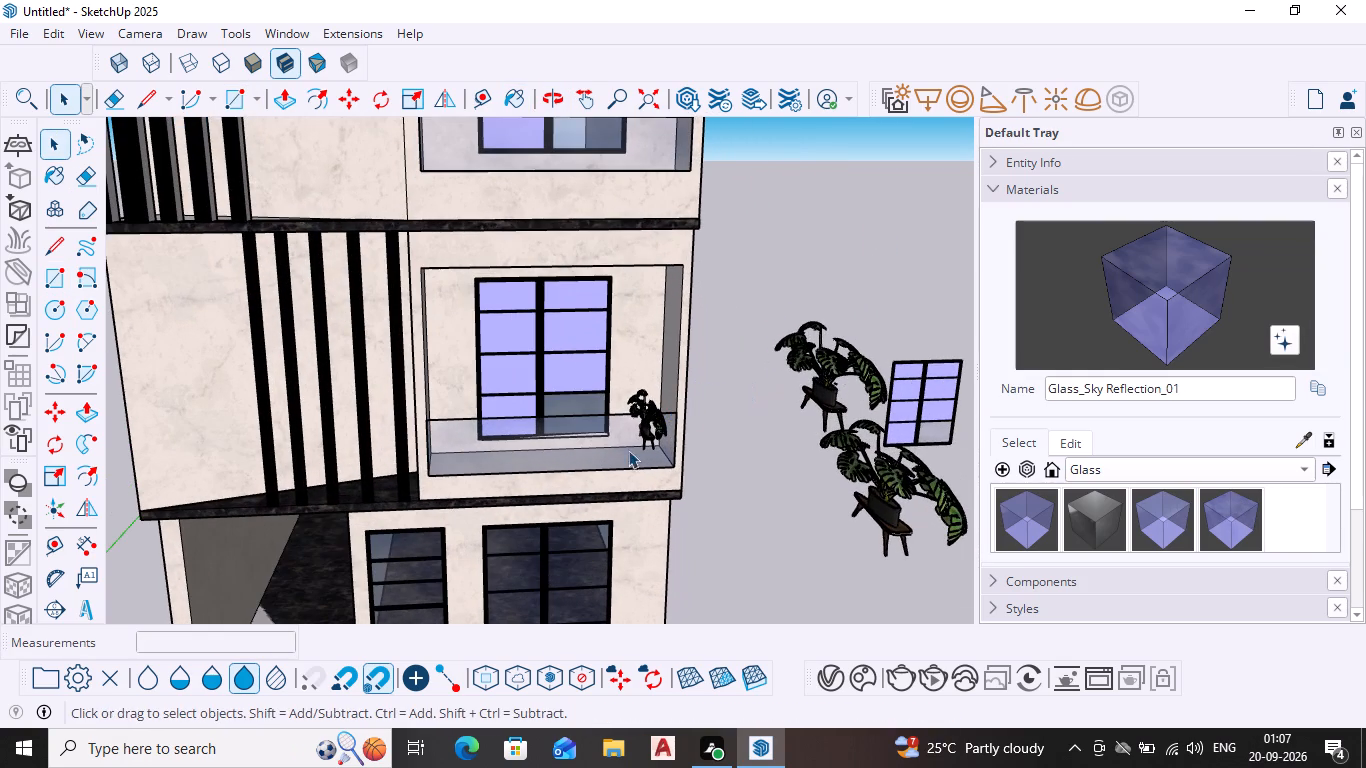
left_click(652, 419)
key("m")
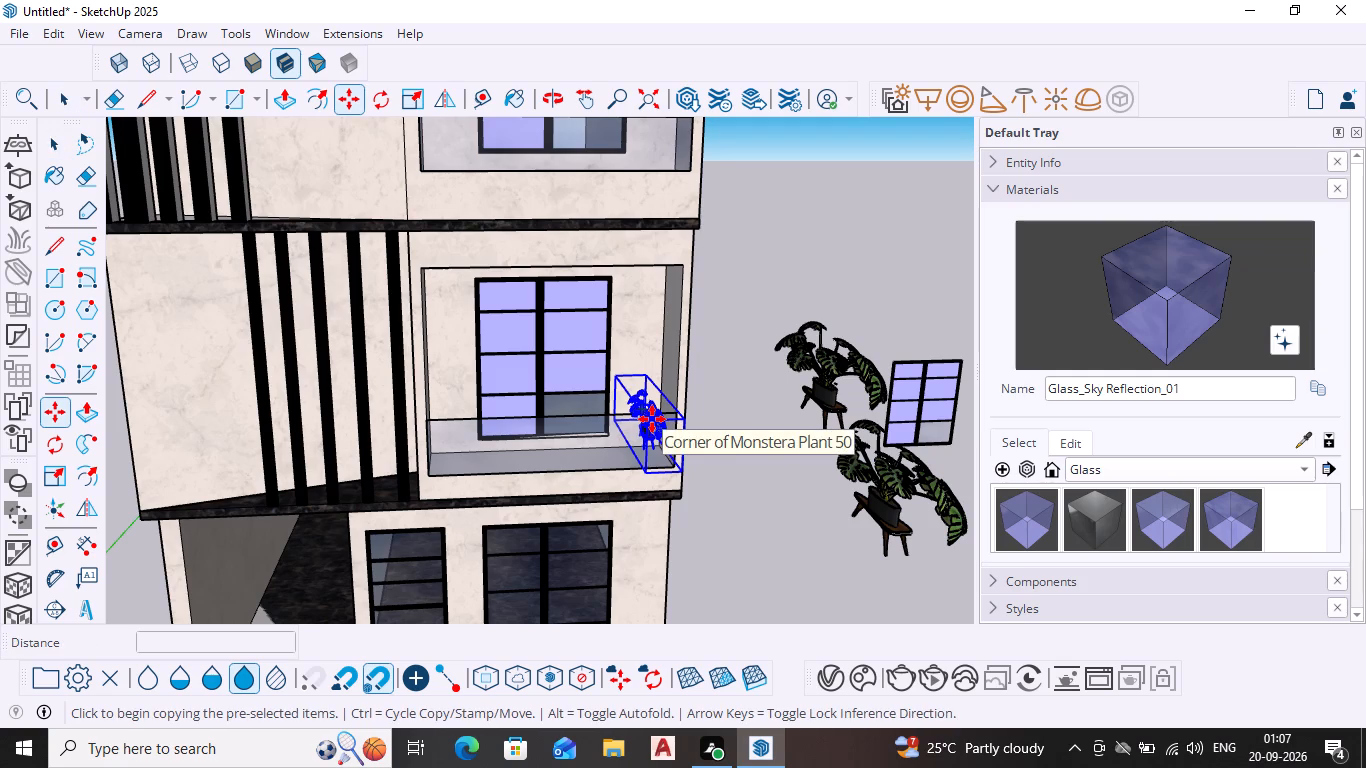
left_click(652, 419)
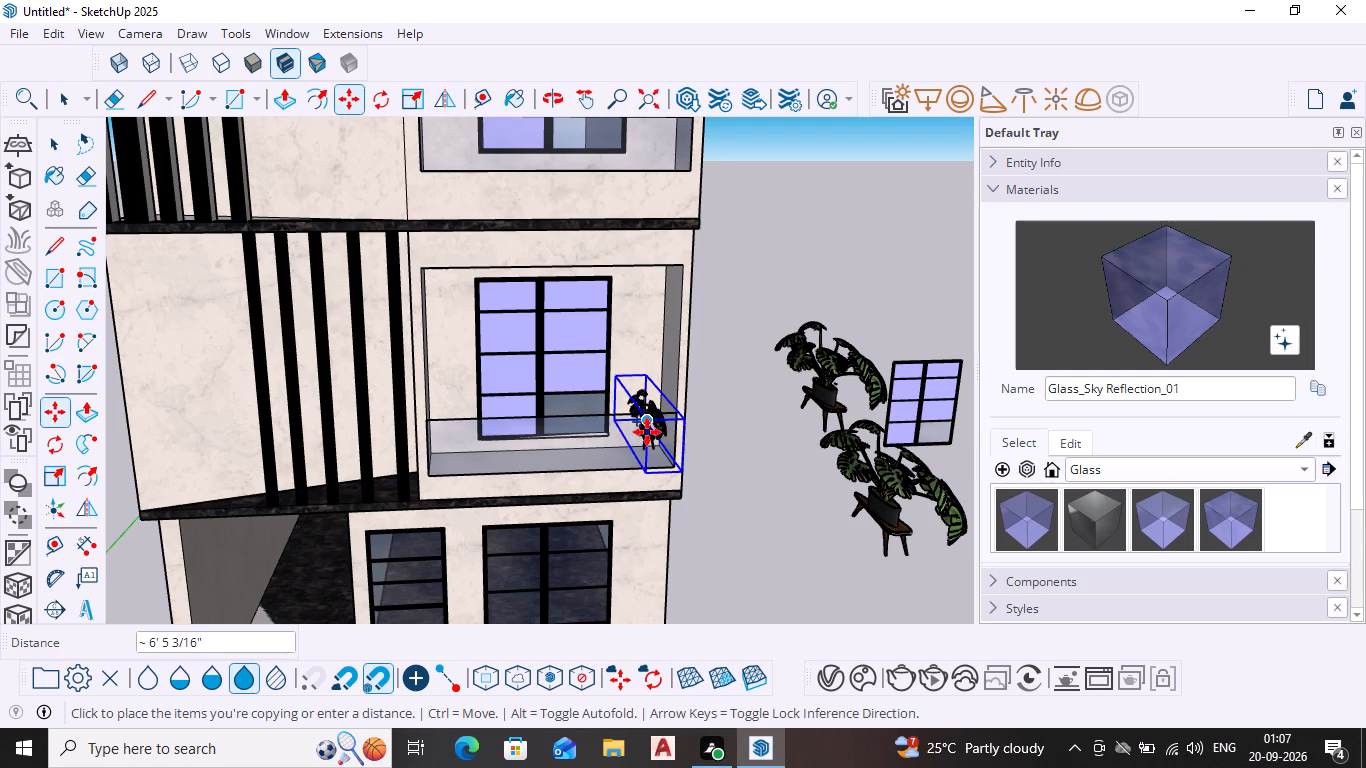
left_click(439, 430)
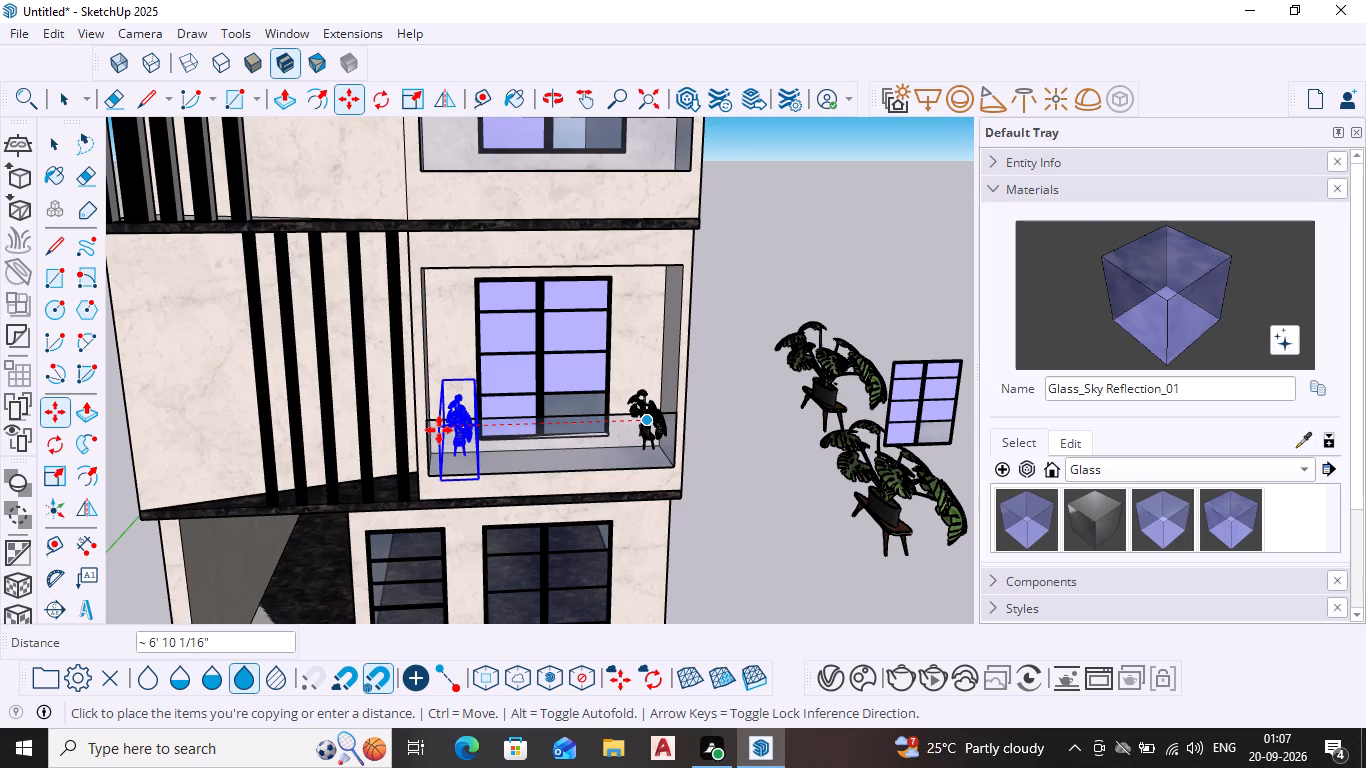
key("space")
key("space")
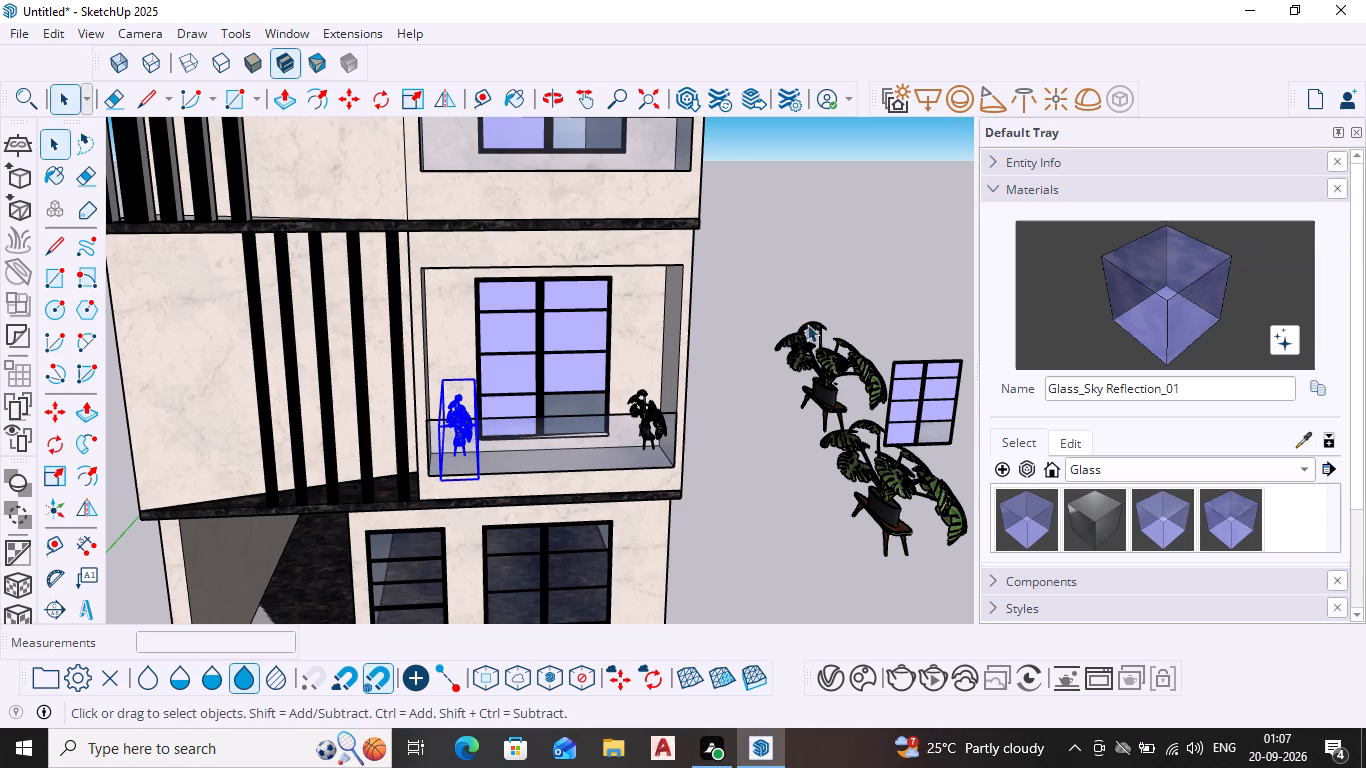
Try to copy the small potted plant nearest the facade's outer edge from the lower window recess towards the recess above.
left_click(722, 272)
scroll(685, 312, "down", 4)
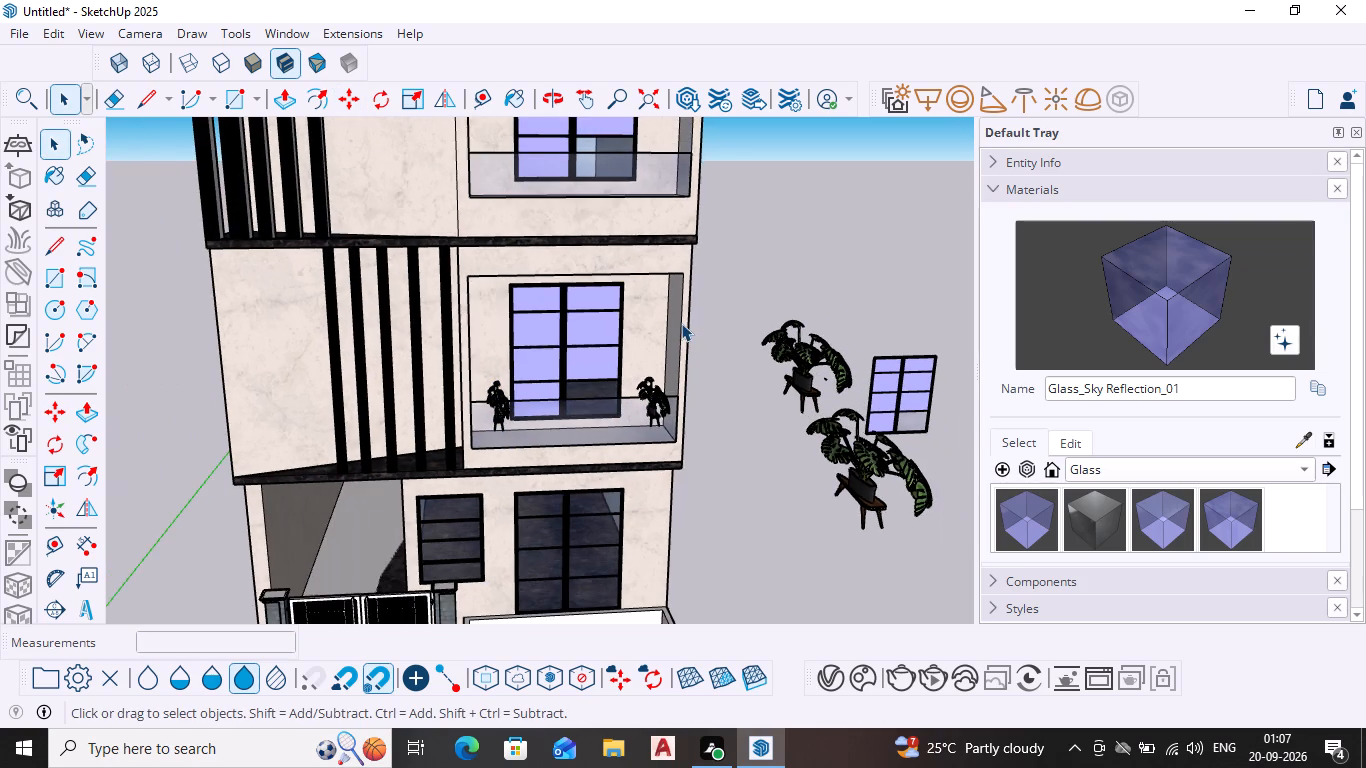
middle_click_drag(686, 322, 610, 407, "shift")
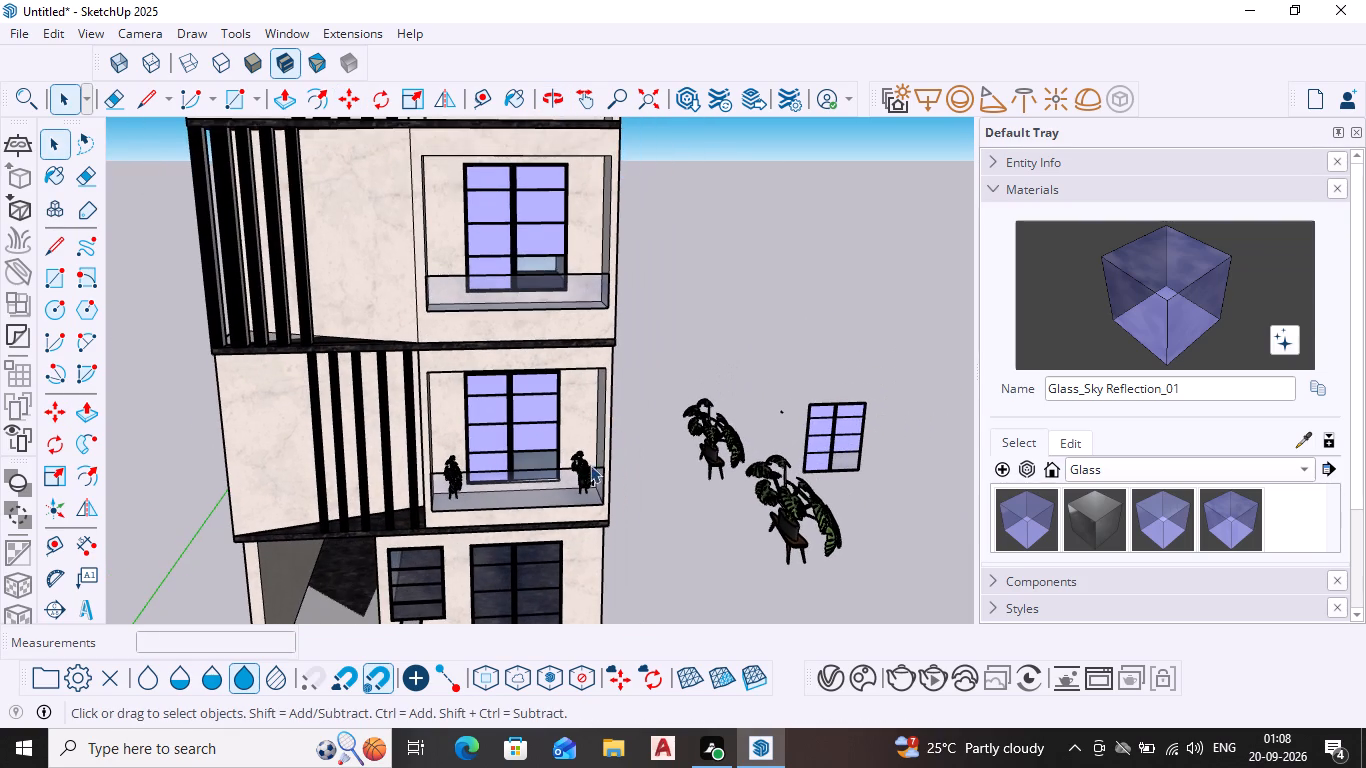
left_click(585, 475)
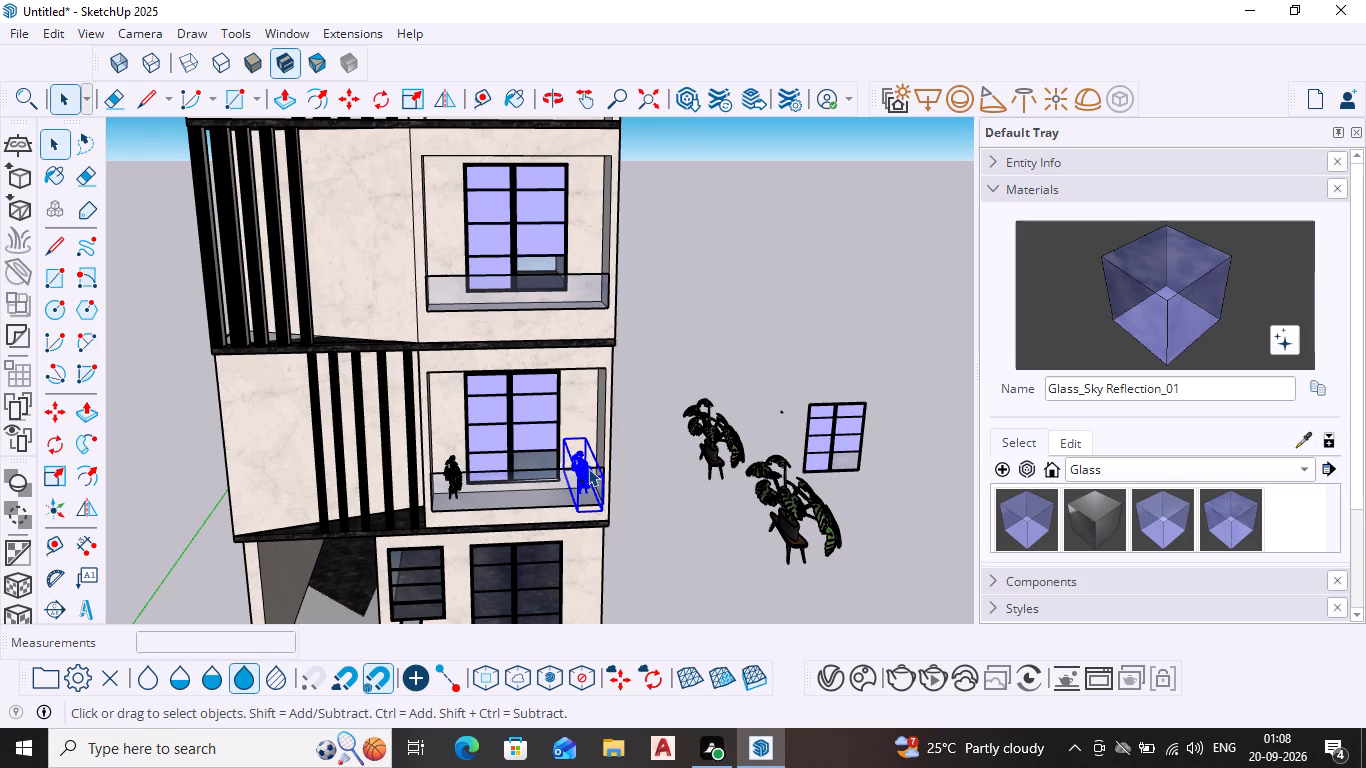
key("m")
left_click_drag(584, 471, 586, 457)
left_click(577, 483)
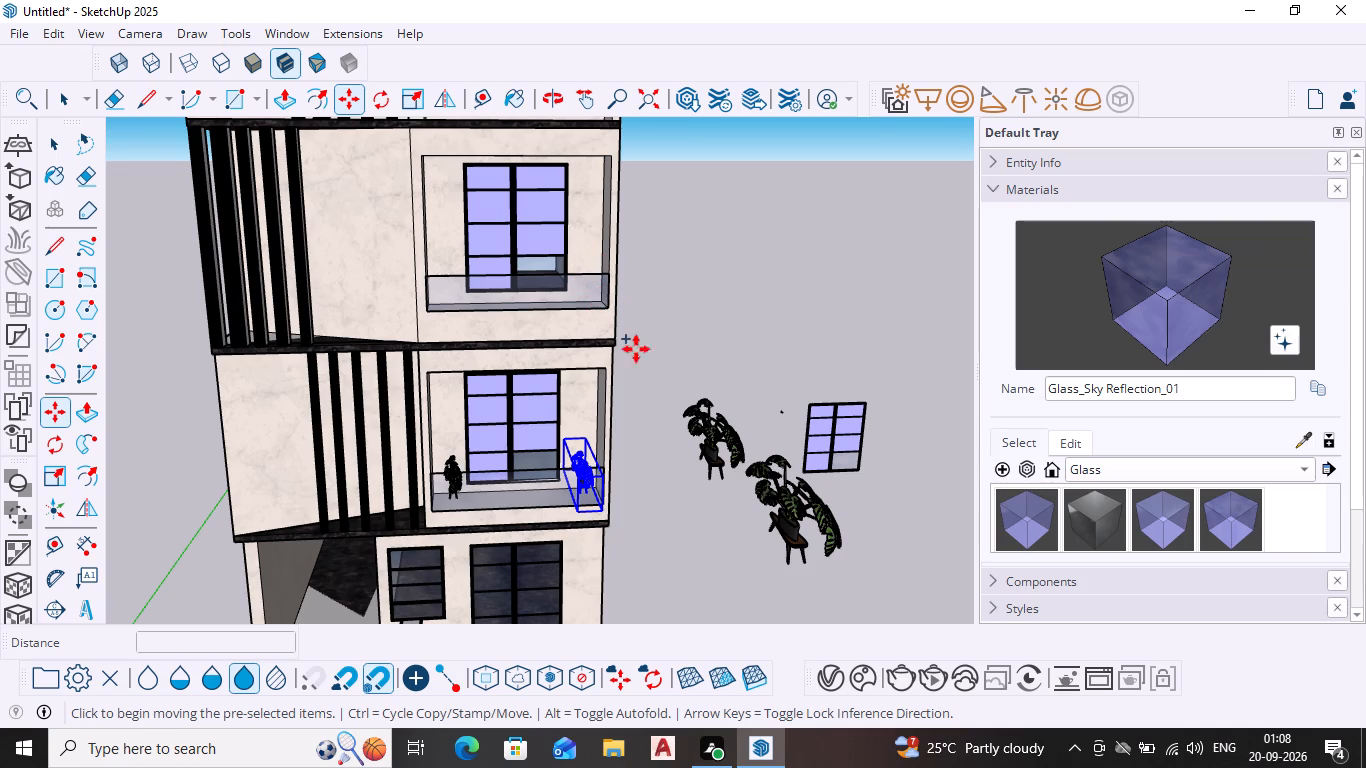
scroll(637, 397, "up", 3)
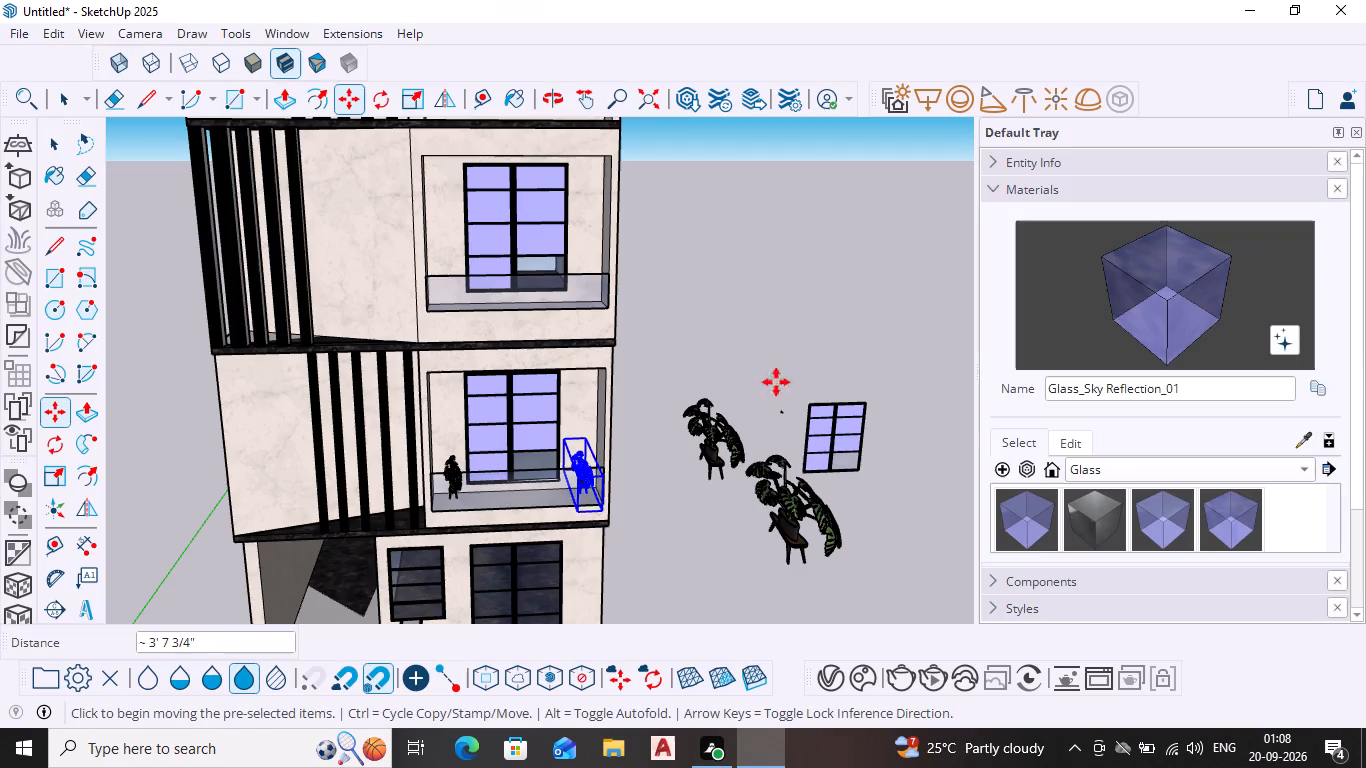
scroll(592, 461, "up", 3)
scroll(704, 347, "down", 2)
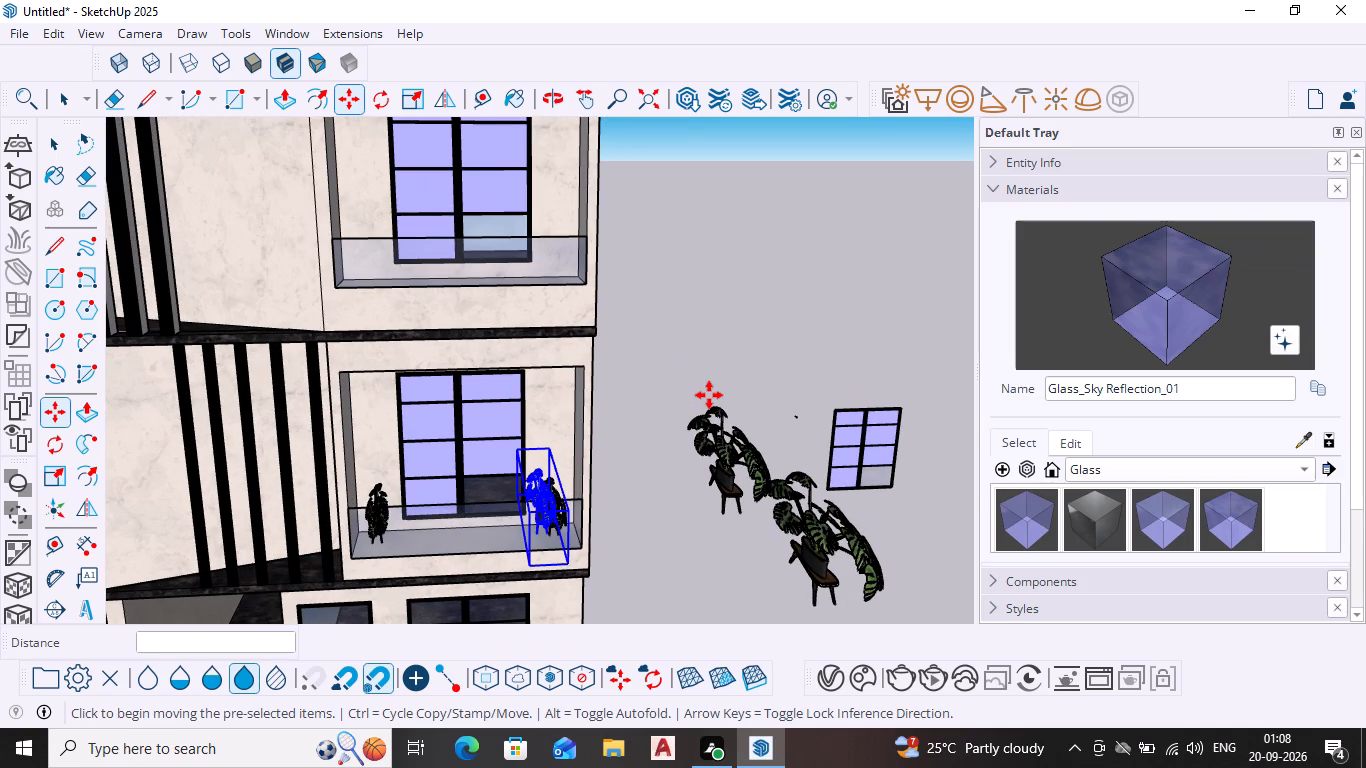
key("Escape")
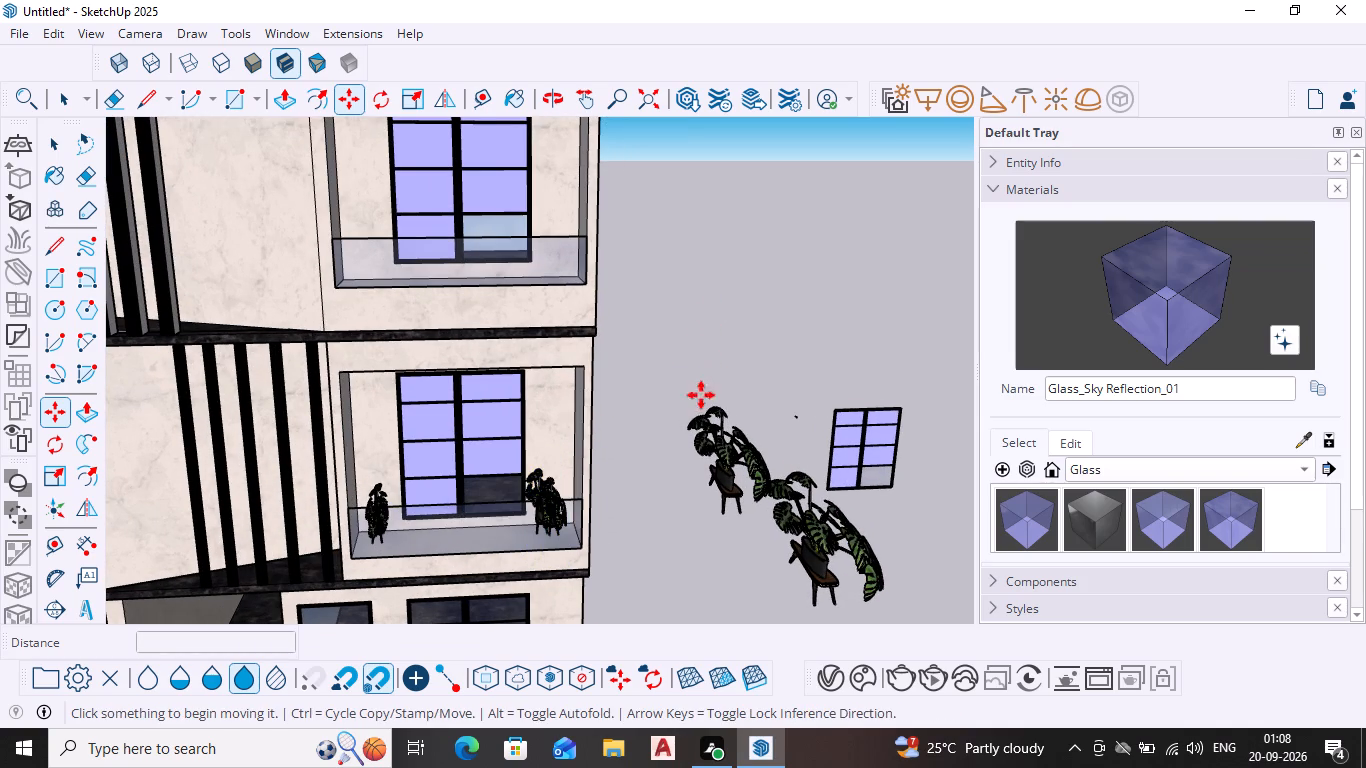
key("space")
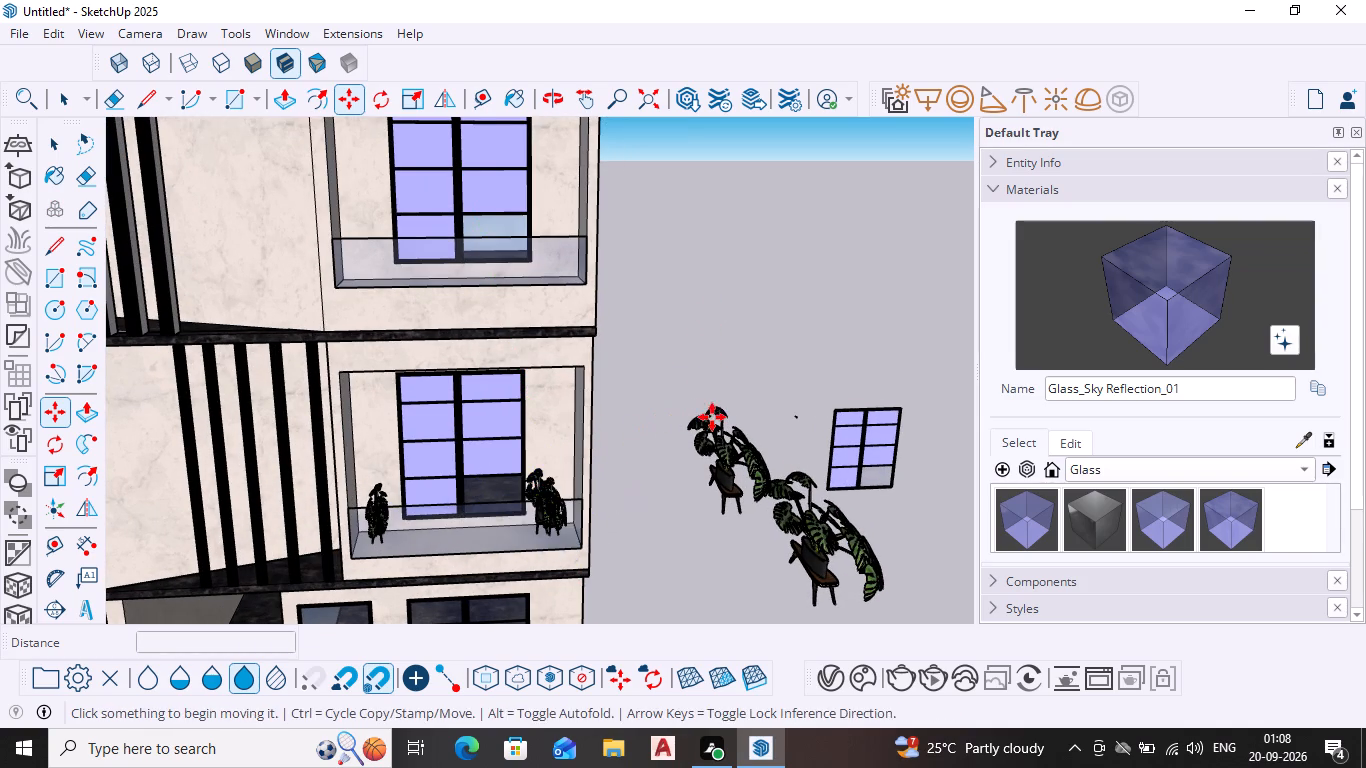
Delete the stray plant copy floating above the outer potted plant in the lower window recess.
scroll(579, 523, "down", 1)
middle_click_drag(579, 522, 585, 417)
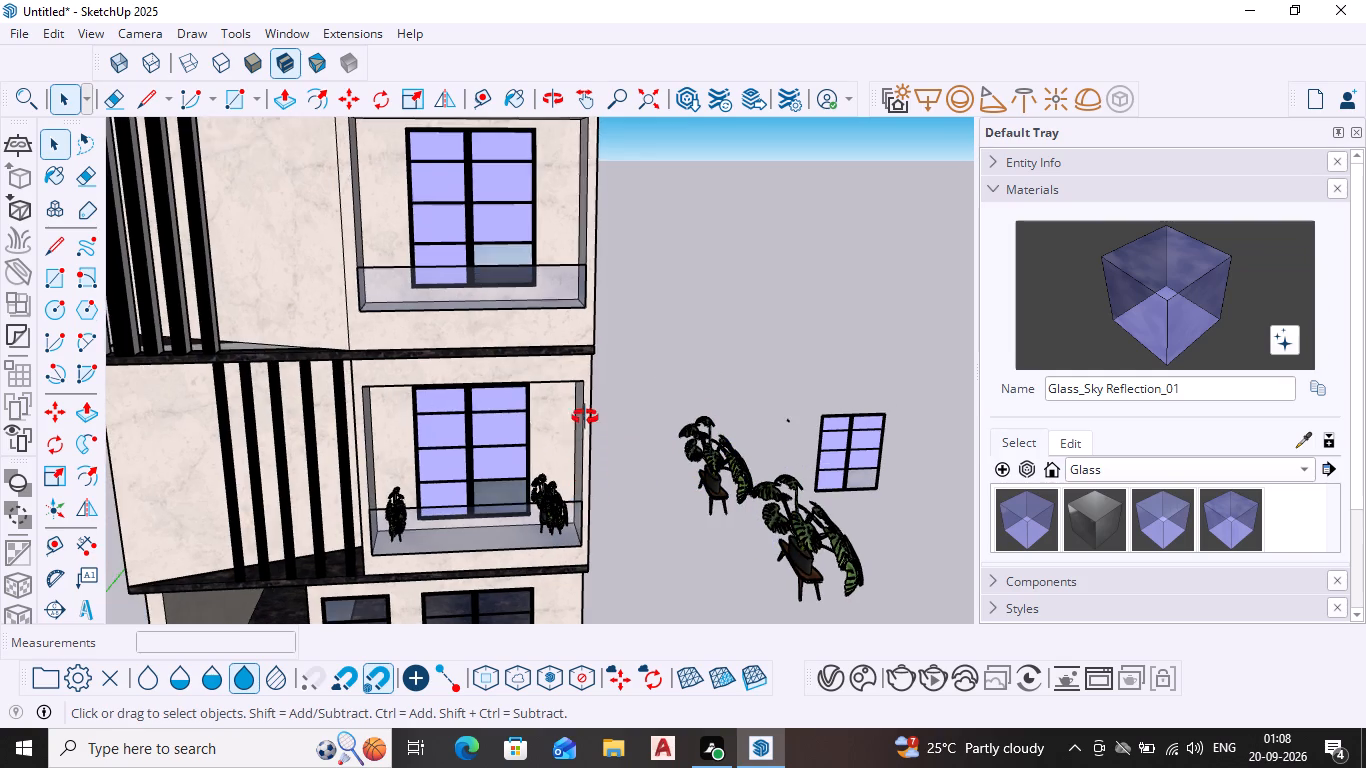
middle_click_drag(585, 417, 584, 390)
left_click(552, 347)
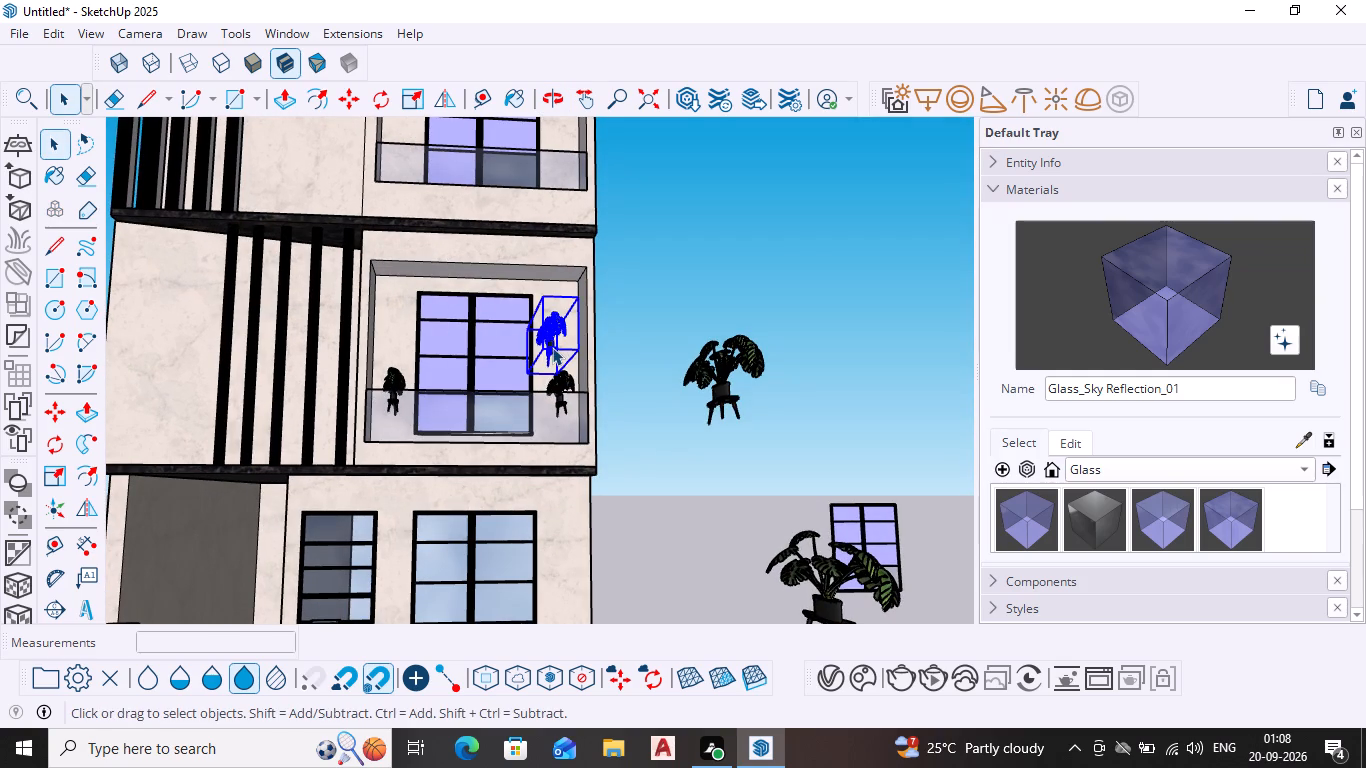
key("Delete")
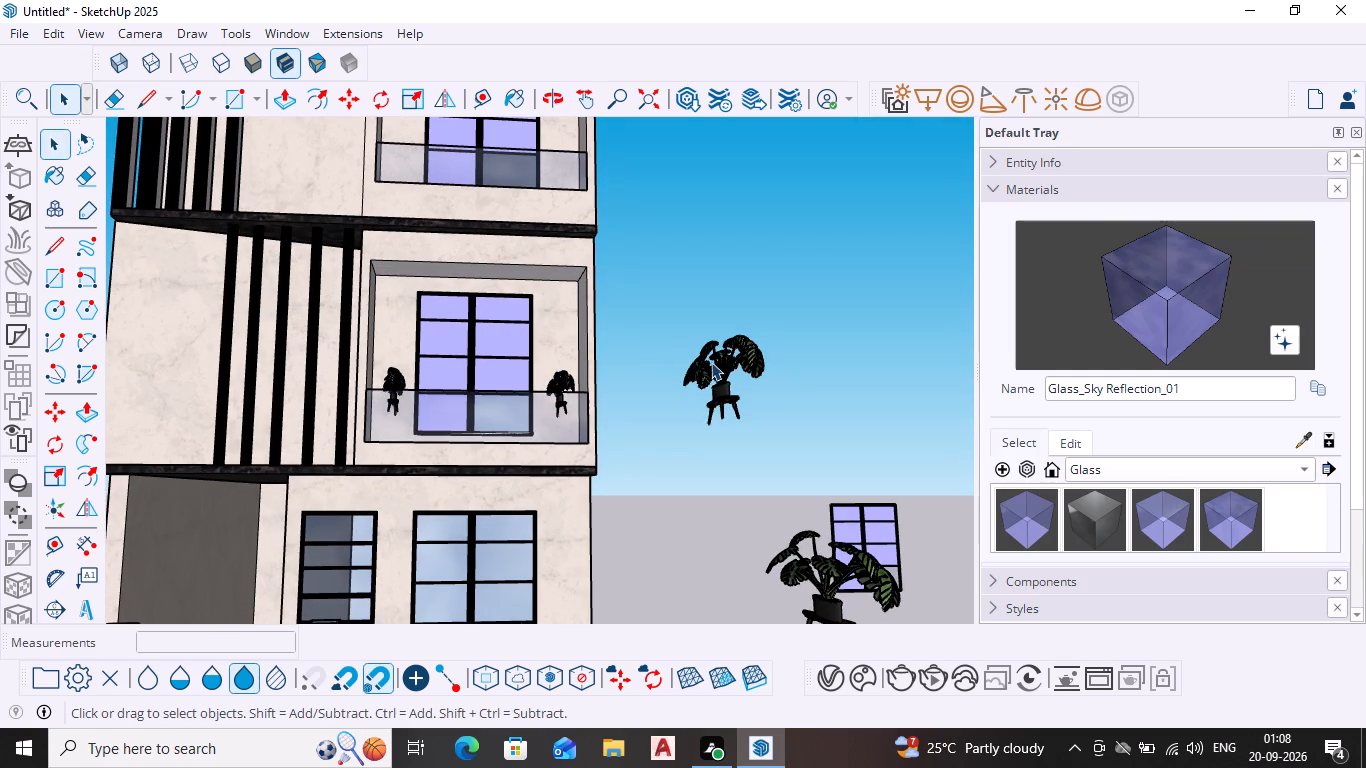
Delete the two spare large plants and the spare window standing beside the house.
scroll(711, 362, "down", 5)
middle_click_drag(655, 341, 633, 407)
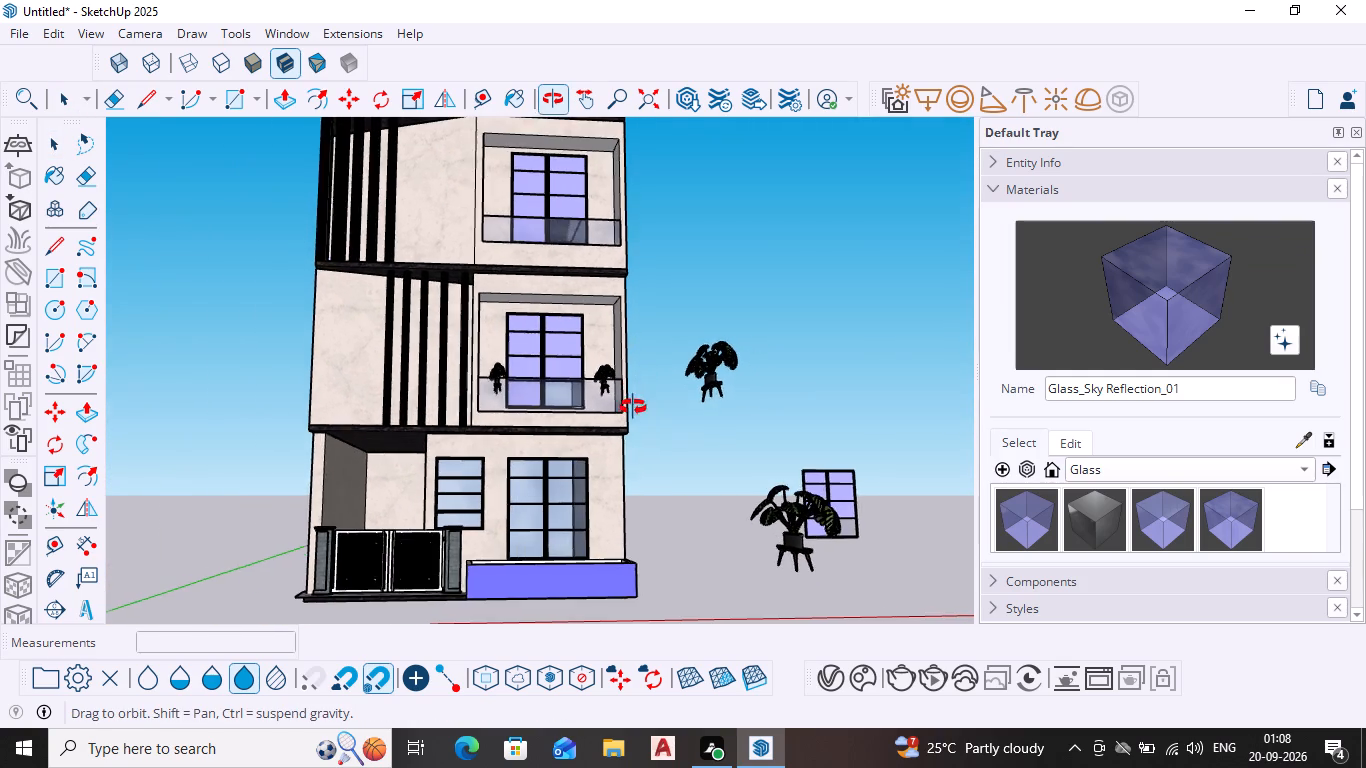
middle_click_drag(633, 407, 622, 452)
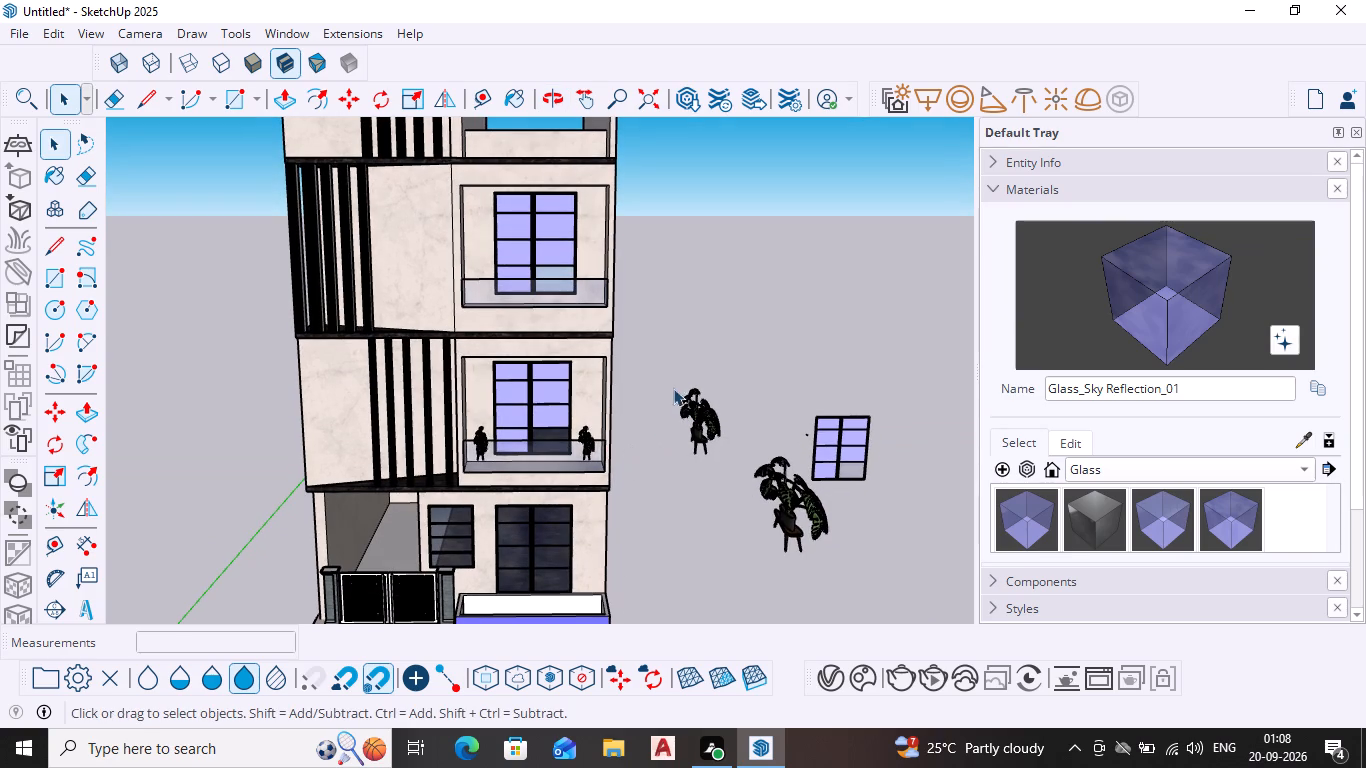
left_click_drag(674, 367, 883, 576)
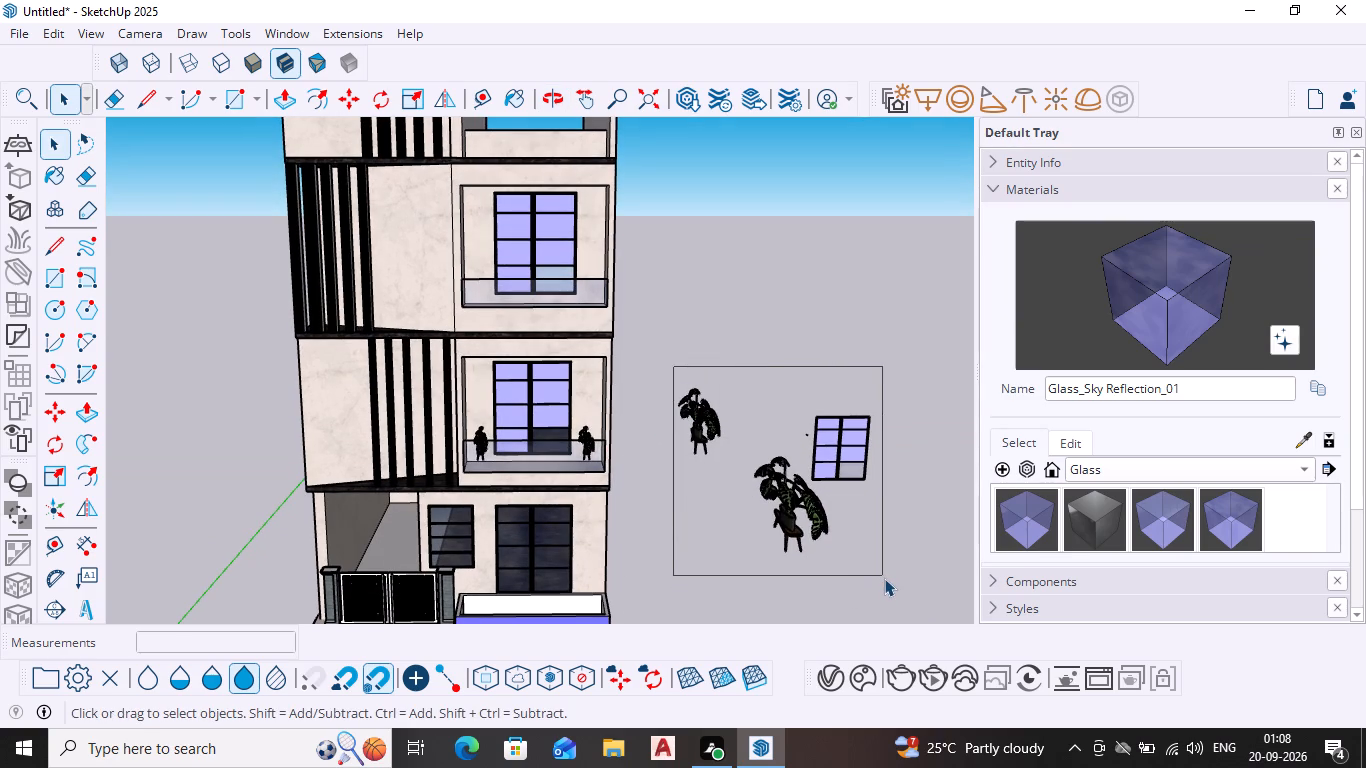
key("Delete")
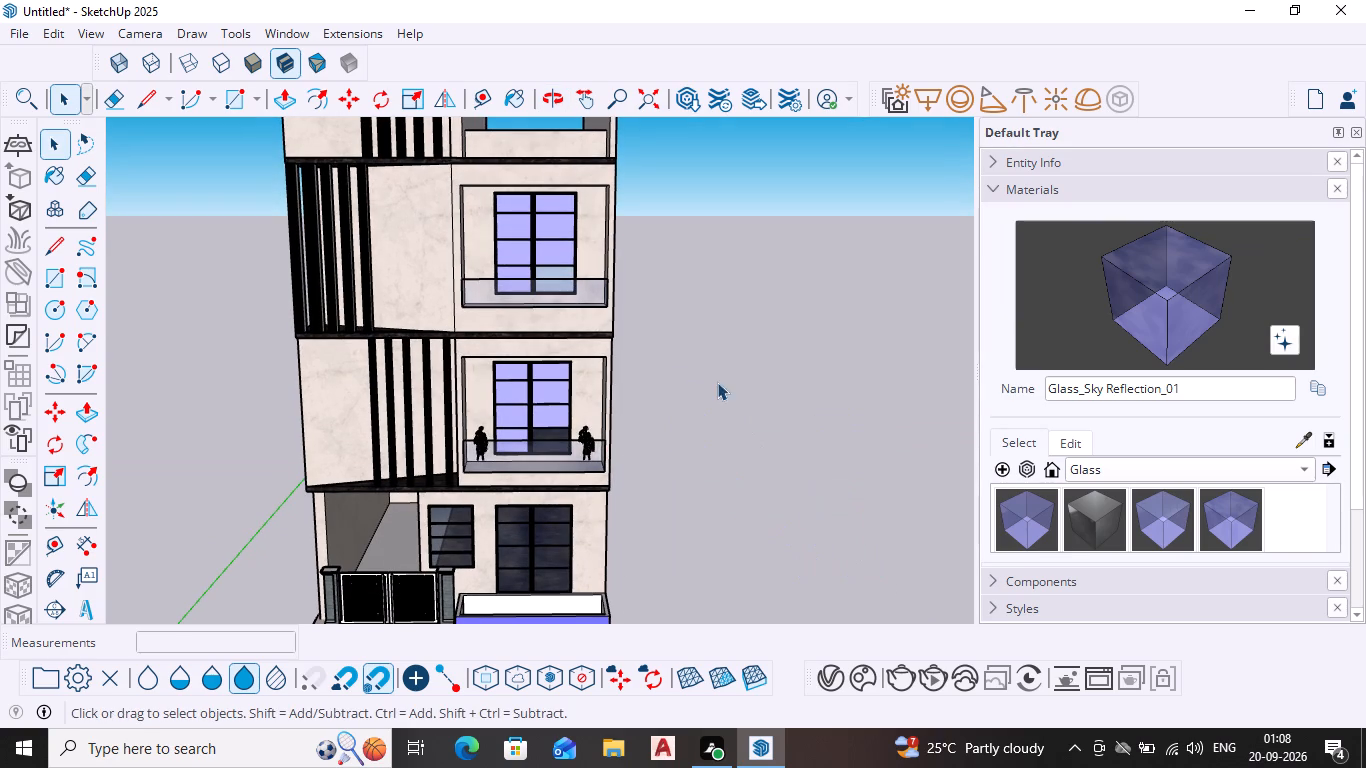
Examine the whole front facade, including the window recesses, glass railings and plants, from several angles.
scroll(707, 366, "down", 5)
middle_click_drag(662, 397, 639, 405)
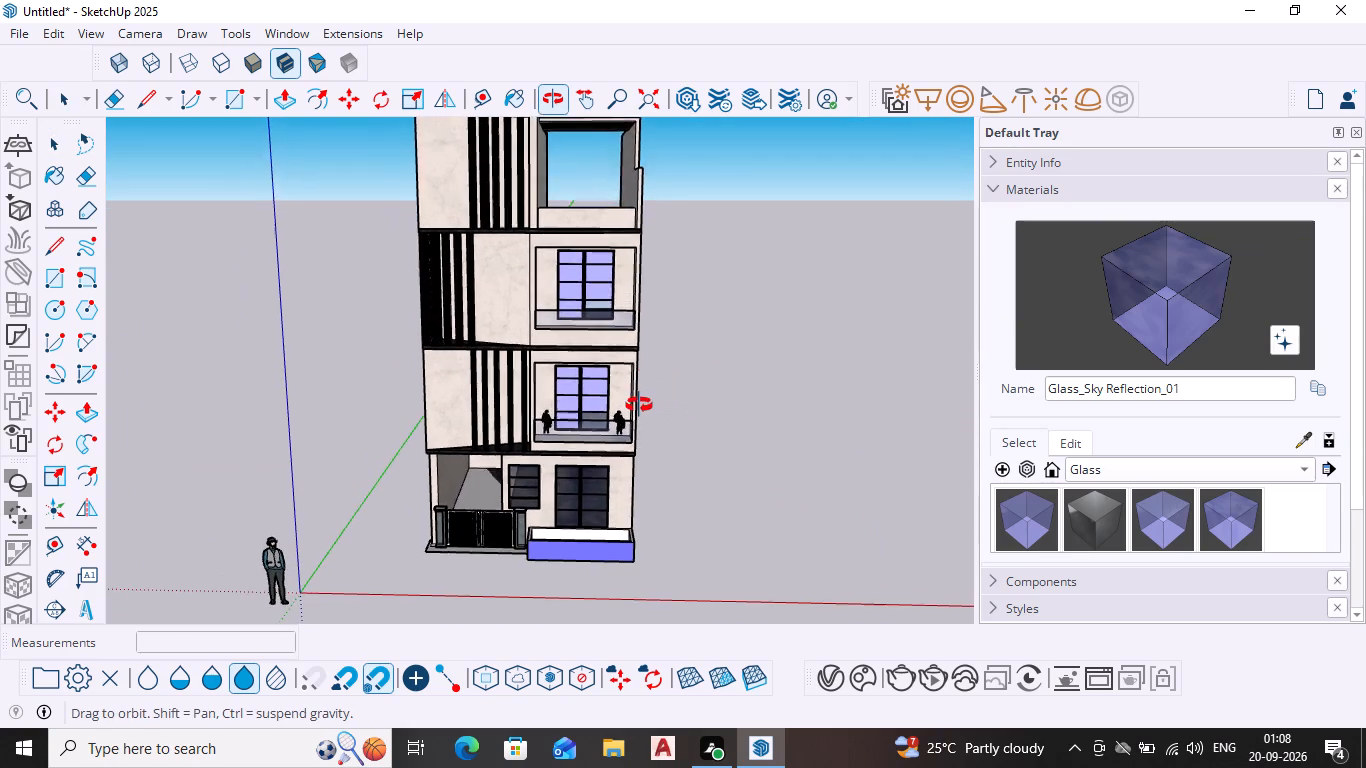
middle_click_drag(639, 405, 631, 411)
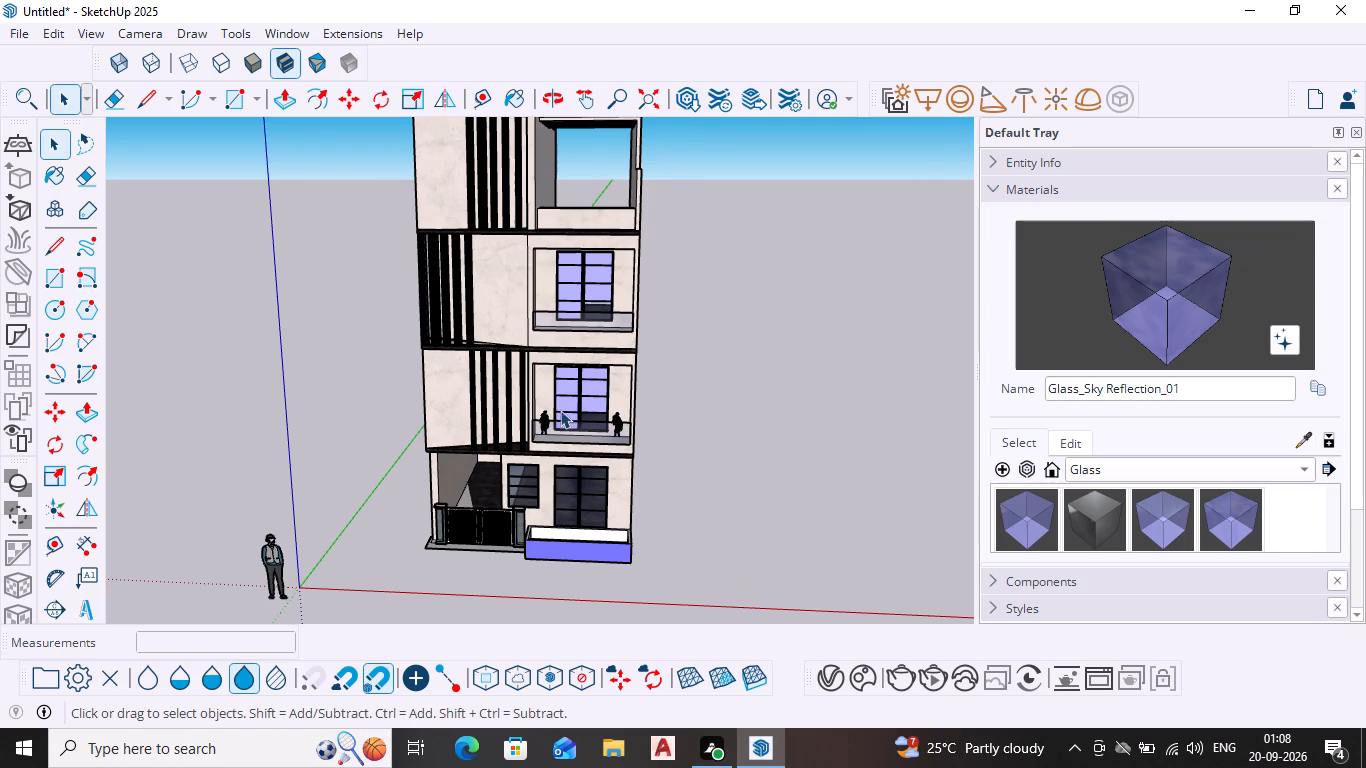
scroll(577, 365, "down", 3)
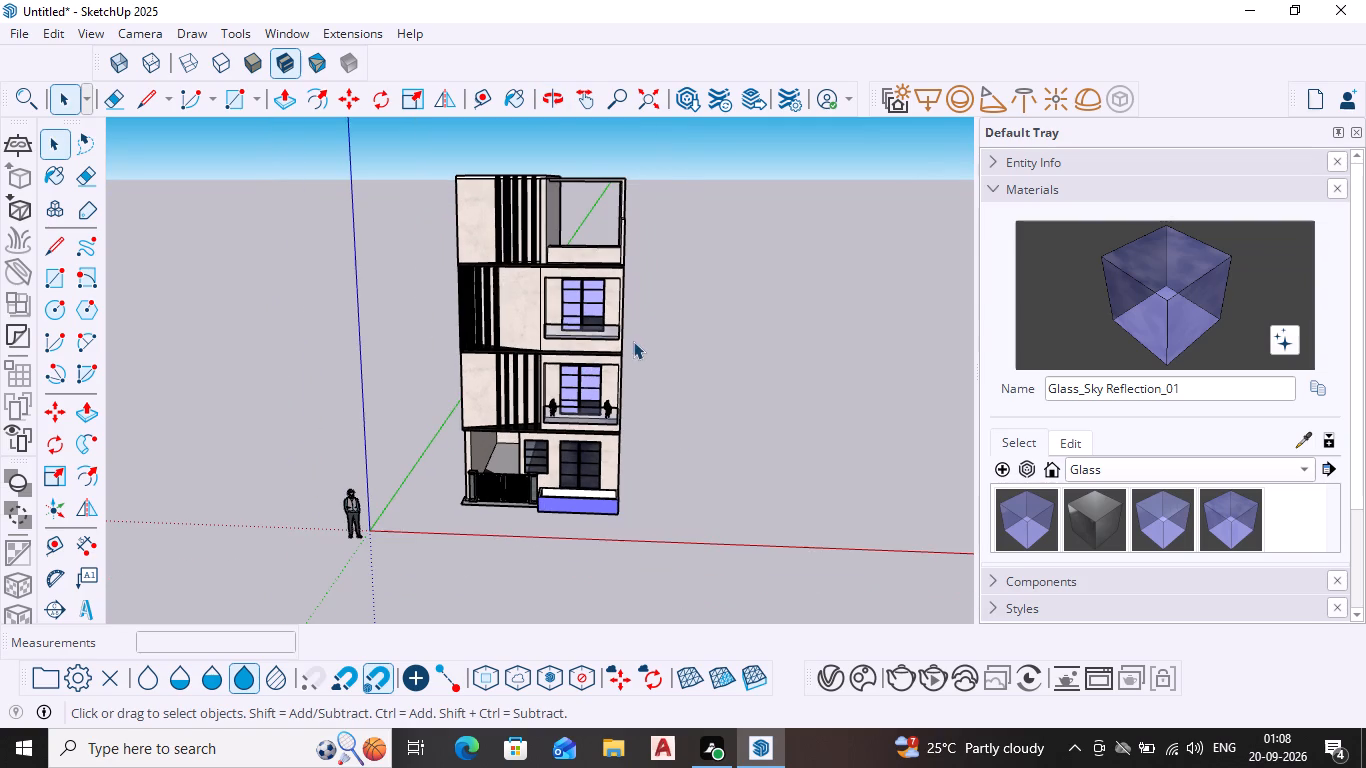
middle_click_drag(627, 352, 655, 272)
scroll(617, 323, "up", 2)
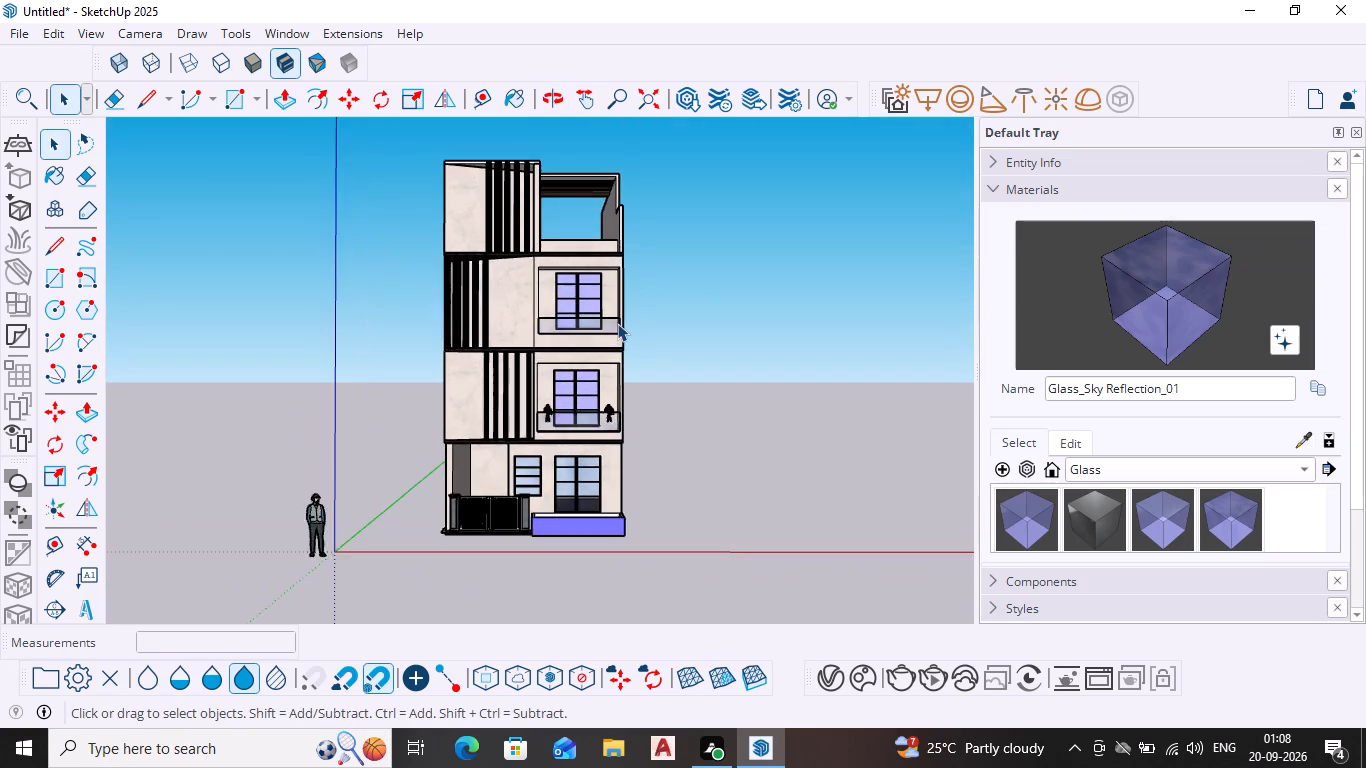
scroll(616, 323, "up", 2)
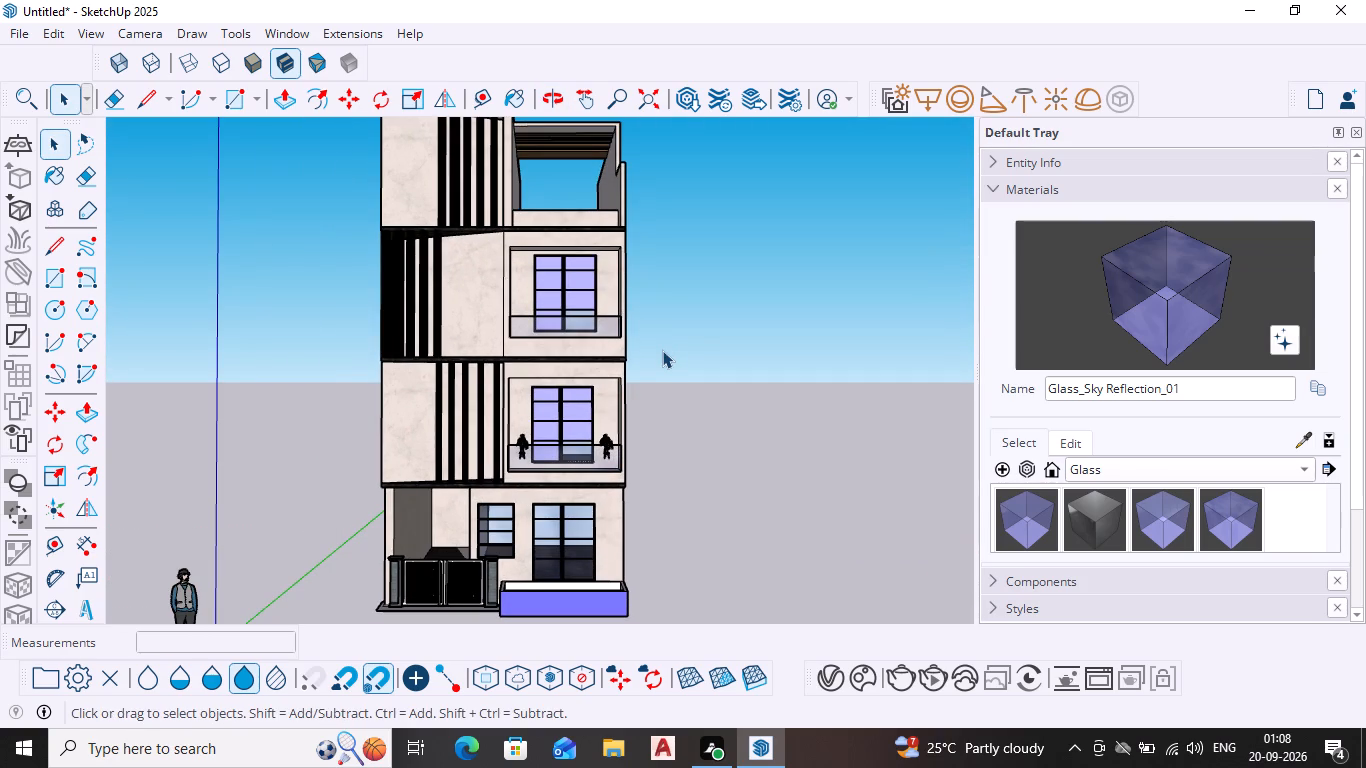
middle_click_drag(662, 352, 658, 402, "shift")
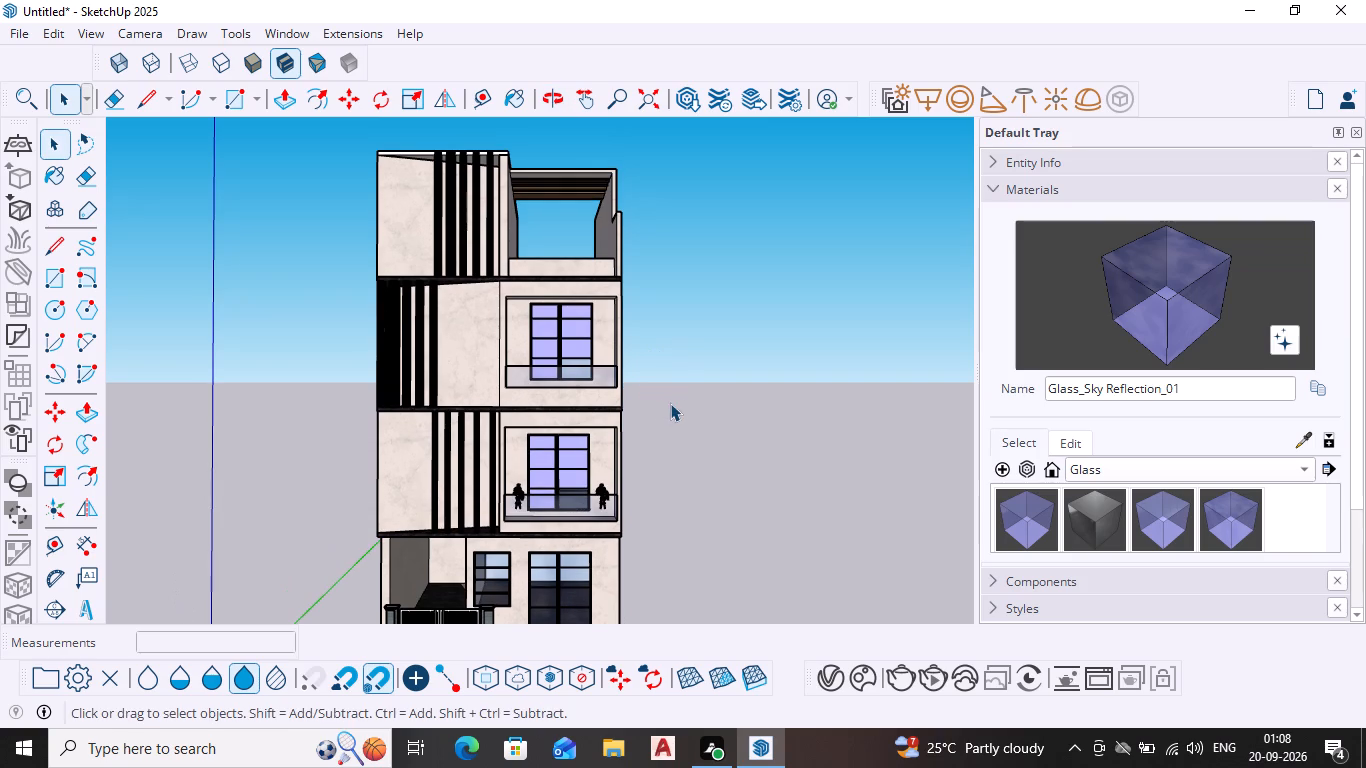
Close the Default Tray to give the house's front view more room.
left_click(1356, 136)
middle_click(974, 388, "shift")
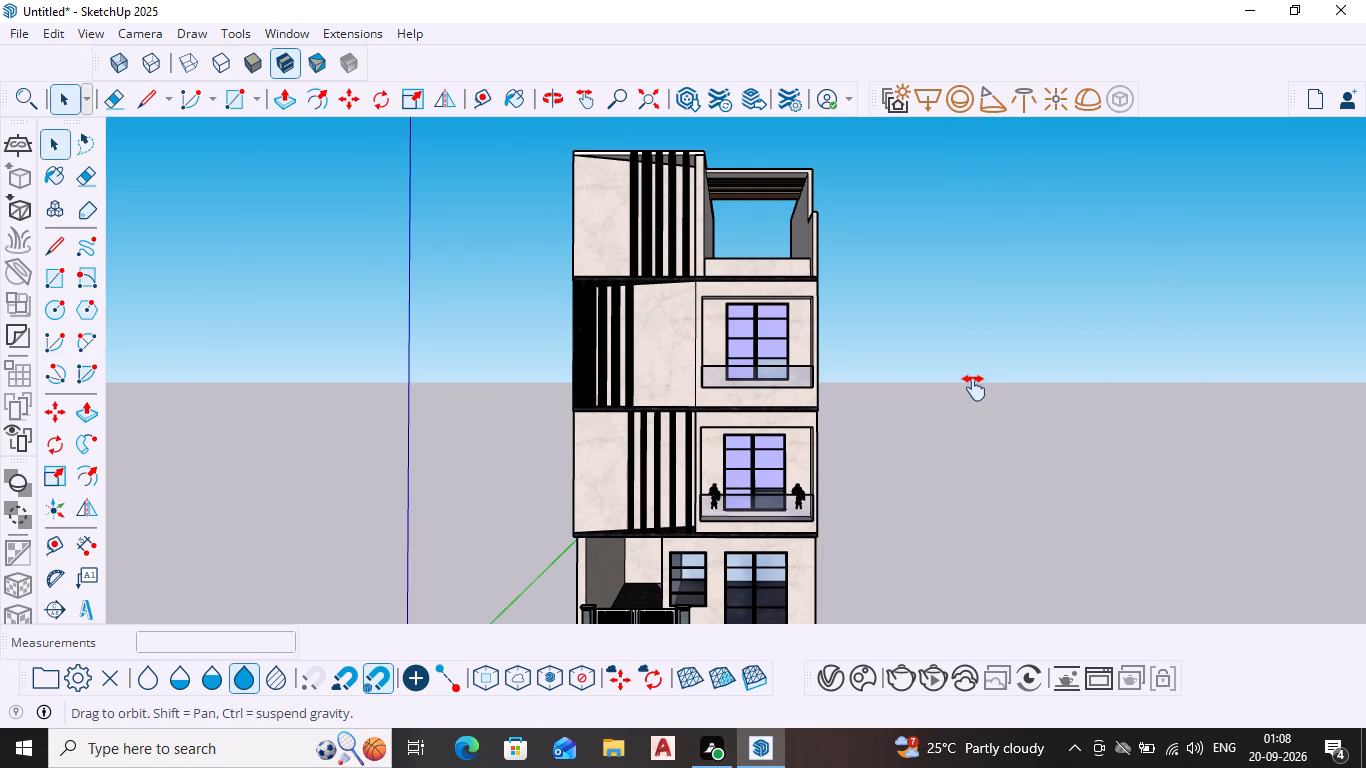
left_click(943, 397)
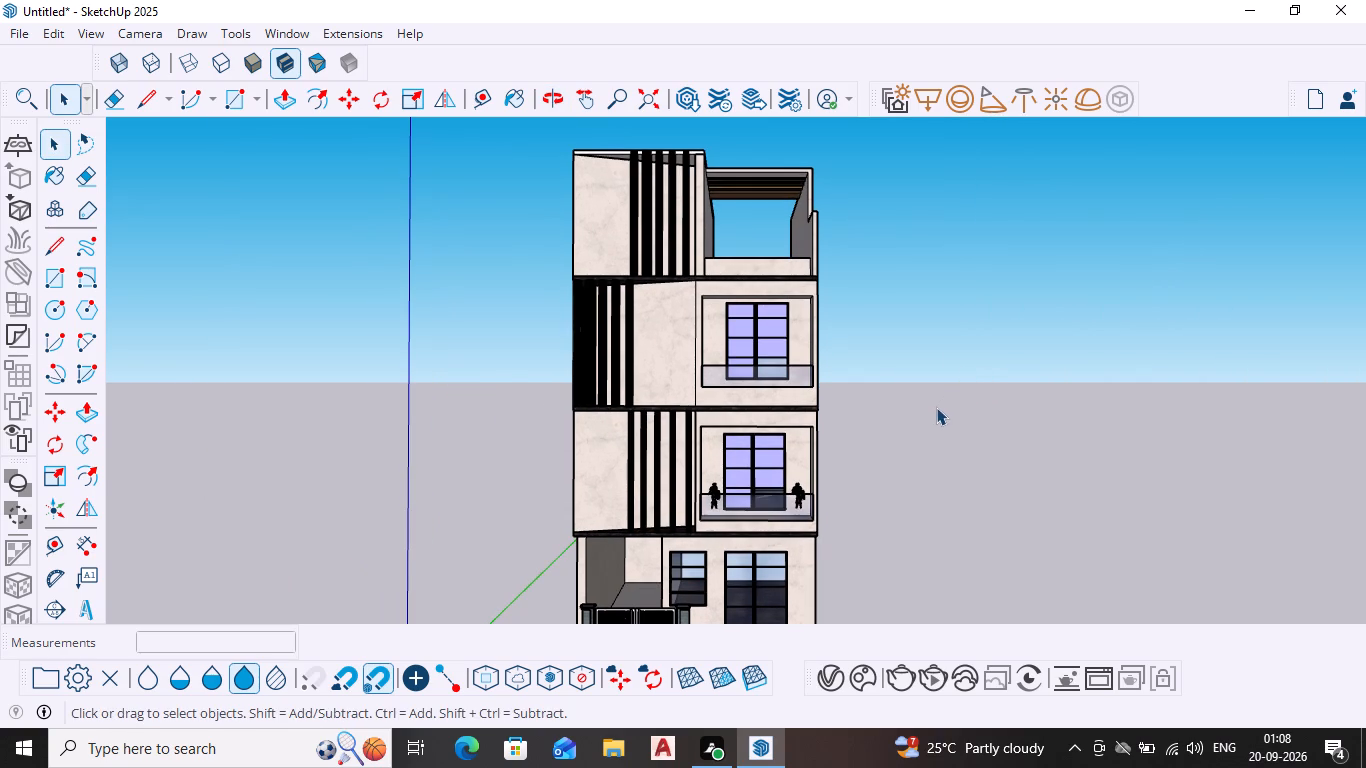
scroll(926, 416, "down", 1)
middle_click_drag(925, 417, 915, 382, "shift")
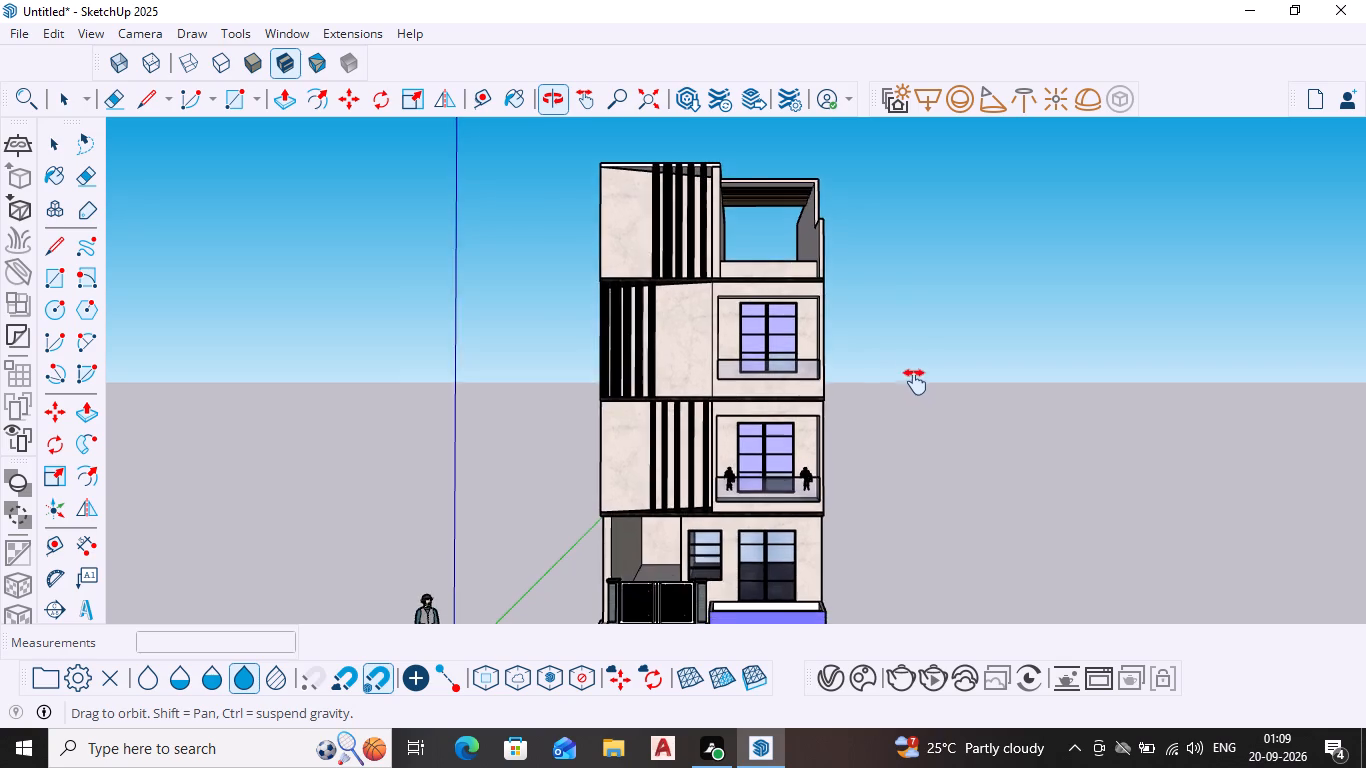
middle_click_drag(915, 382, 902, 353, "shift")
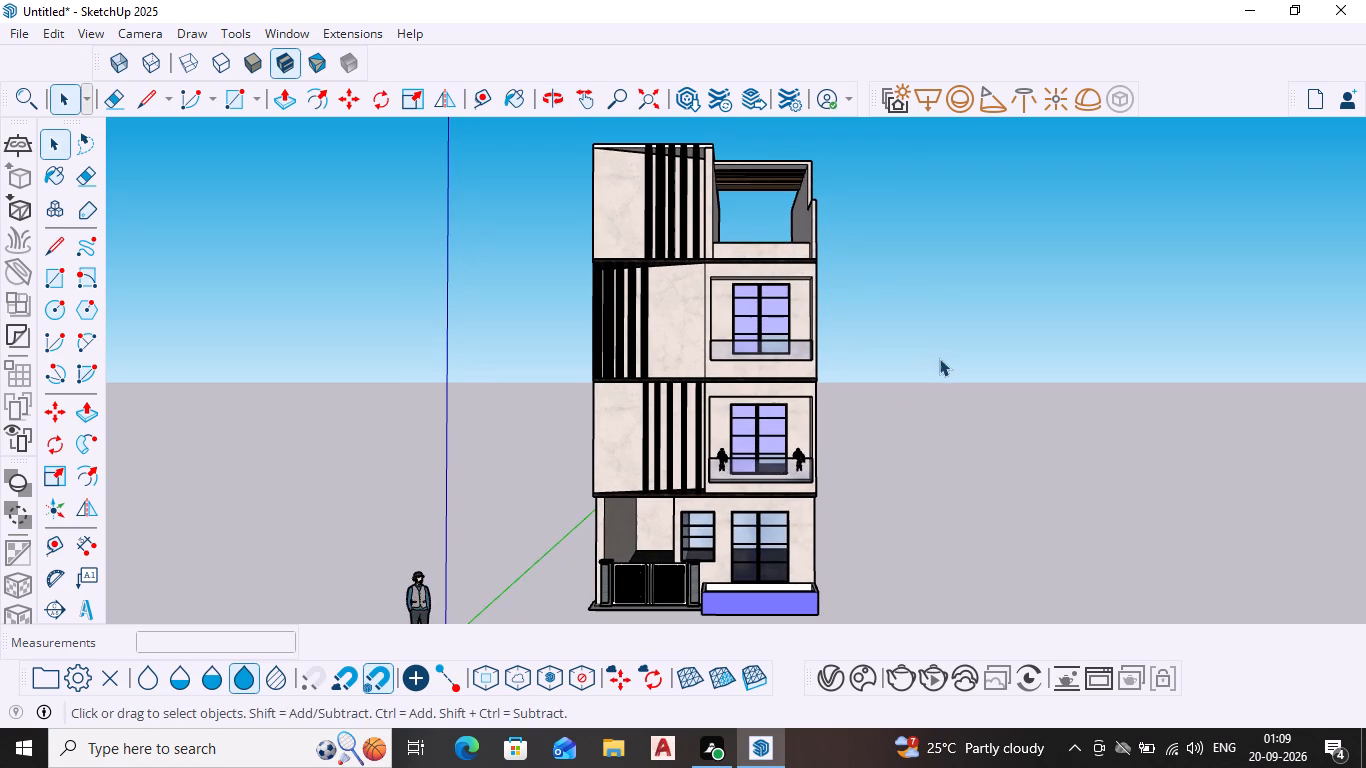